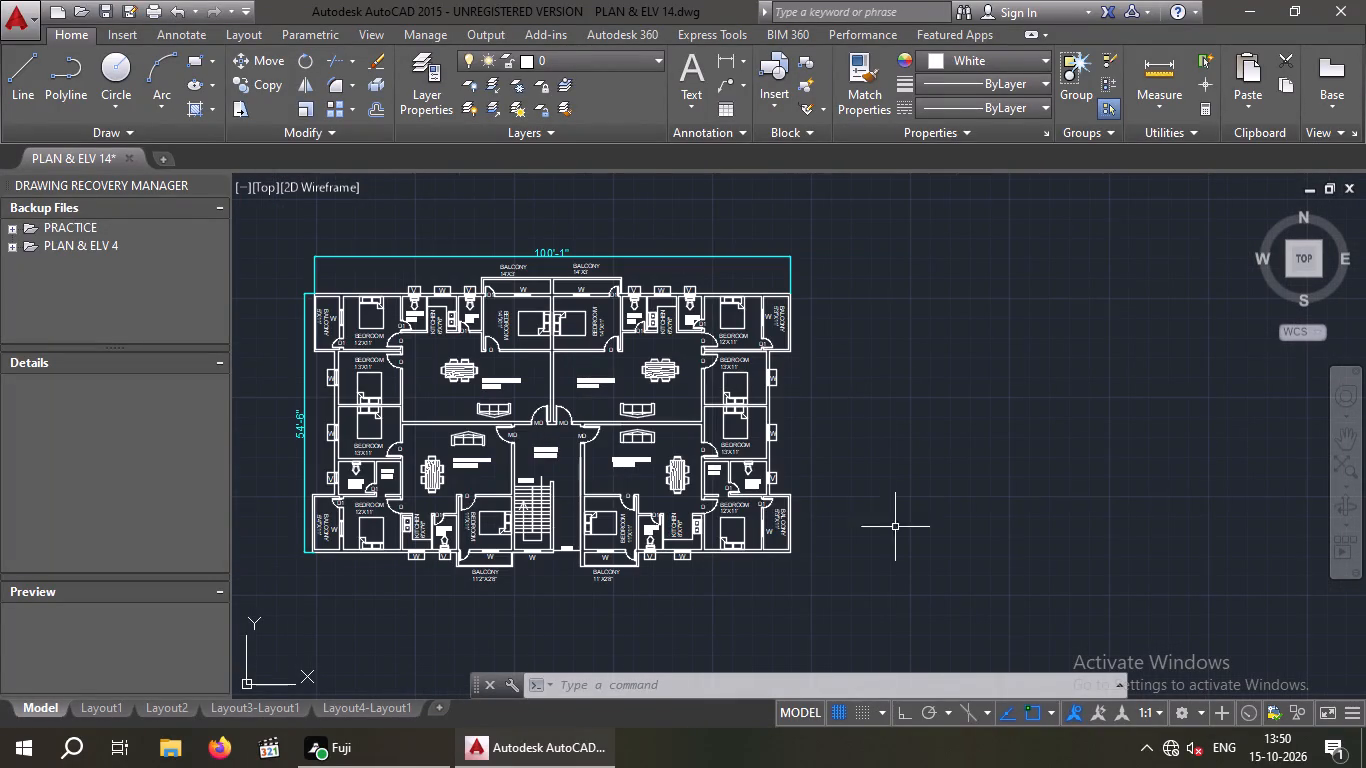
Copy the whole dimensioned four-flat floor plan from its rear left outer corner to the empty area right of the original.
left_click_drag(855, 551, 848, 574)
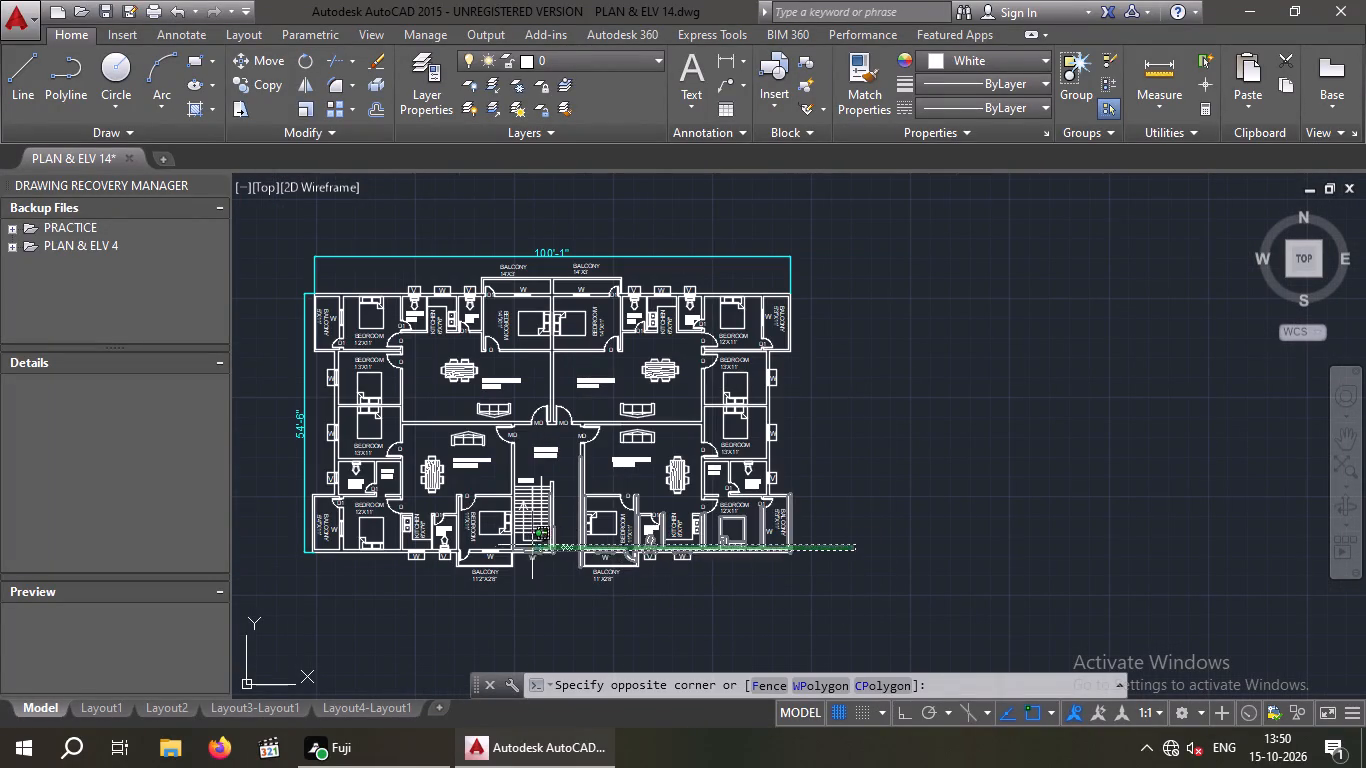
left_click(935, 598)
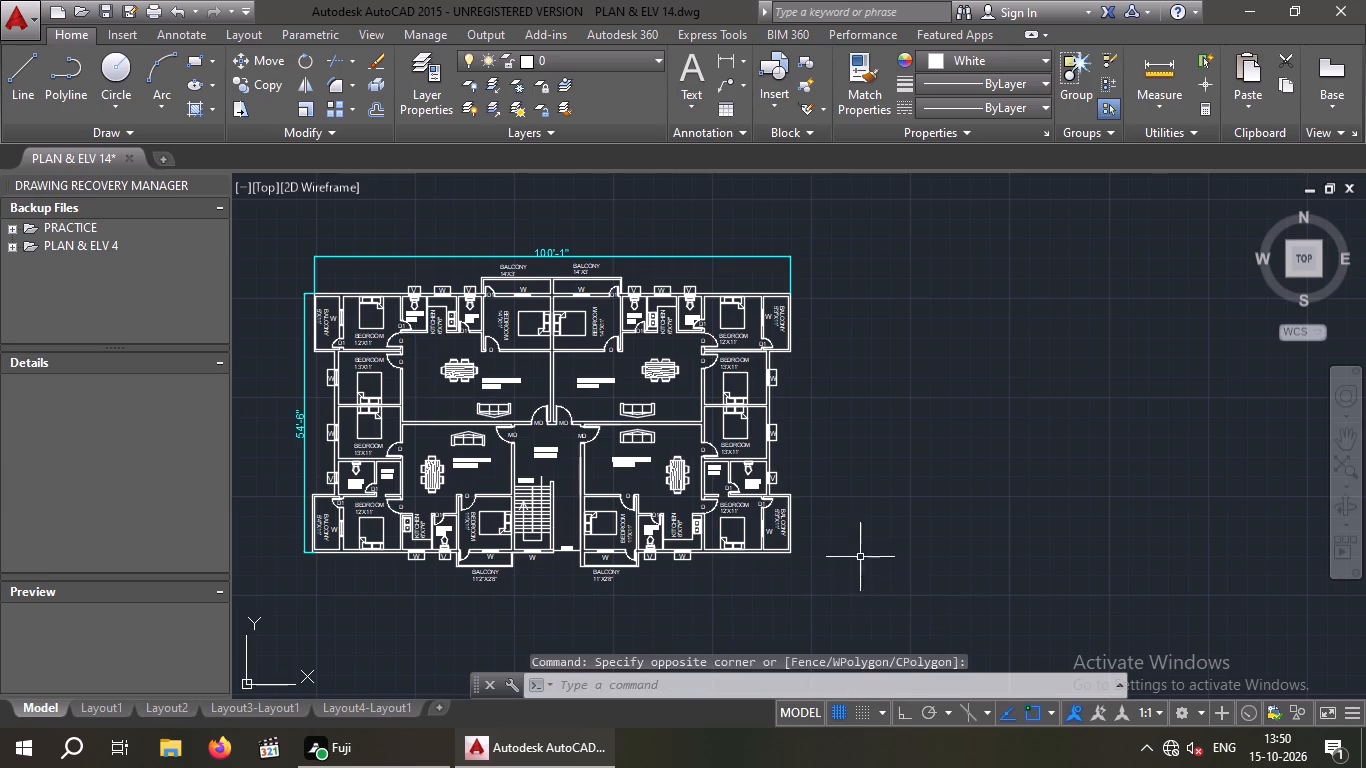
left_click_drag(857, 604, 852, 615)
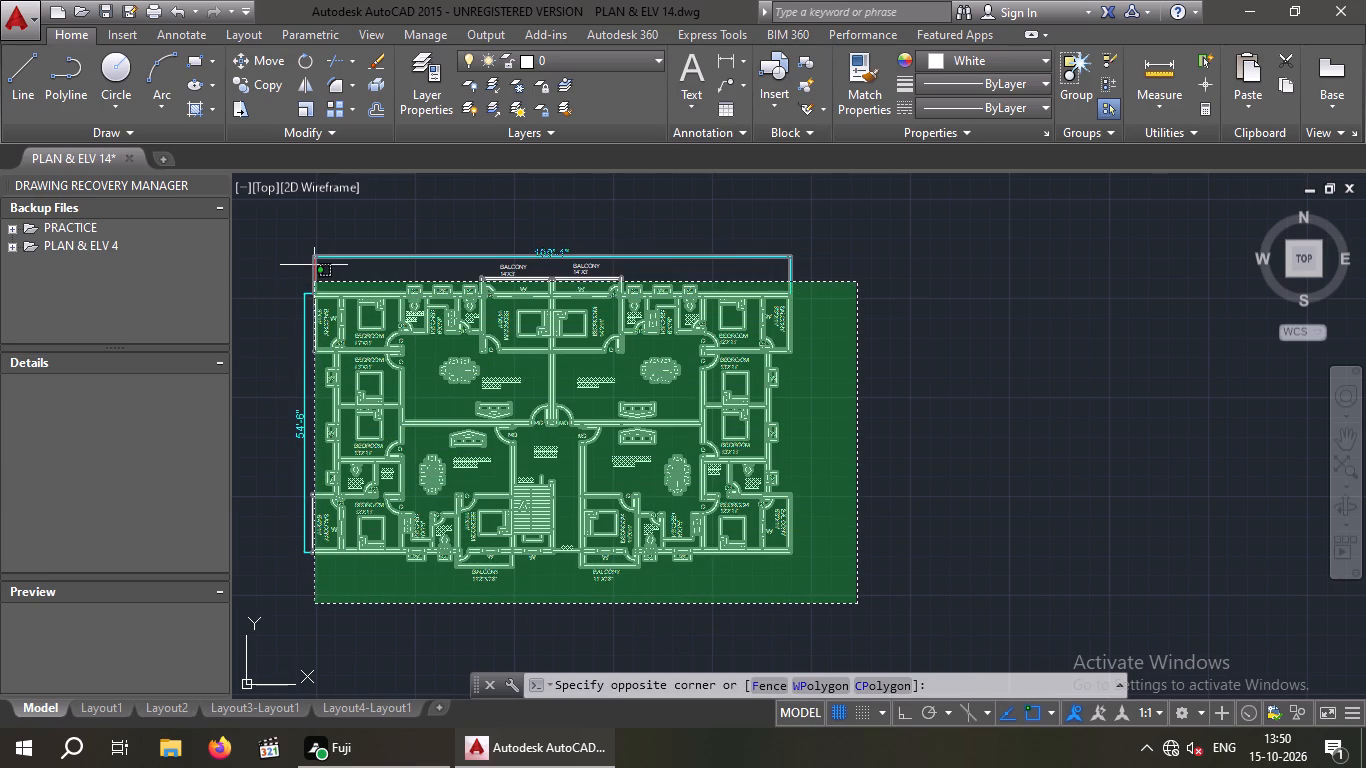
left_click(258, 222)
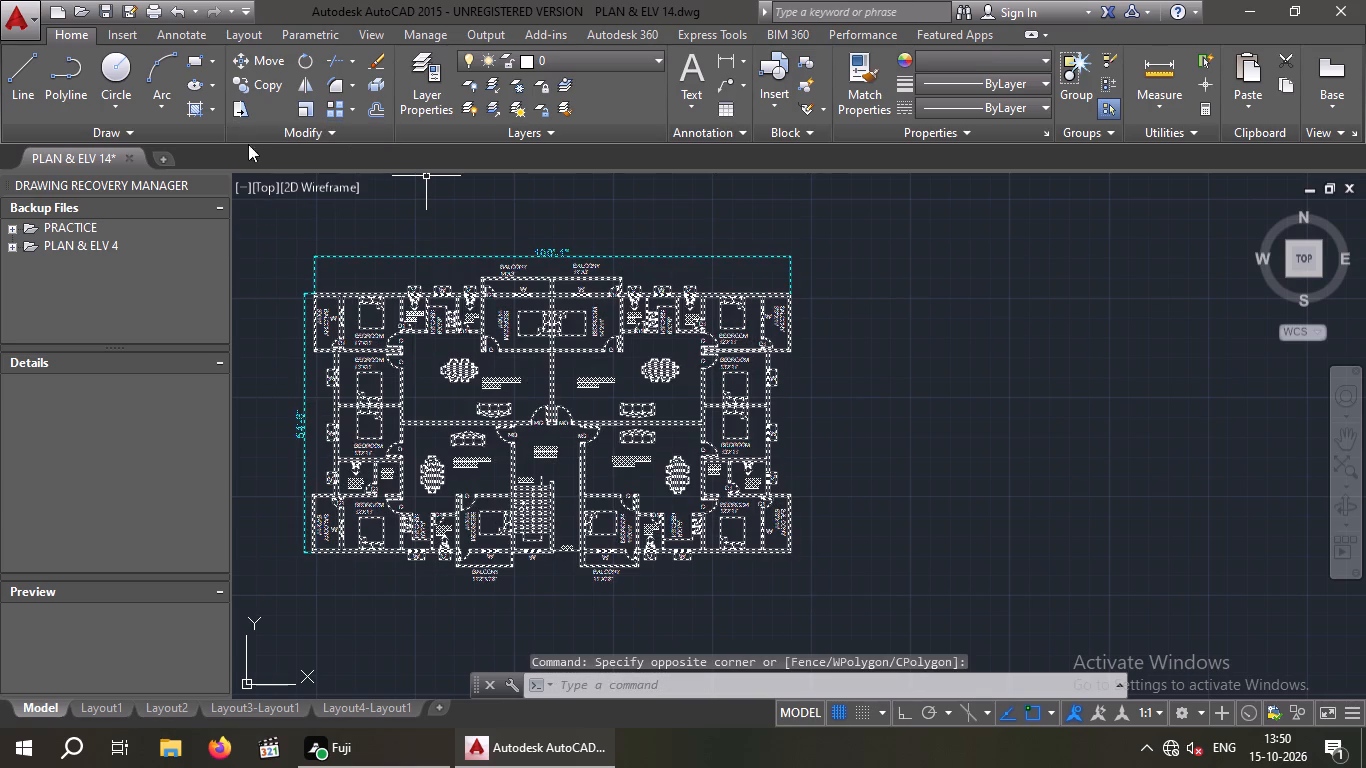
left_click(256, 80)
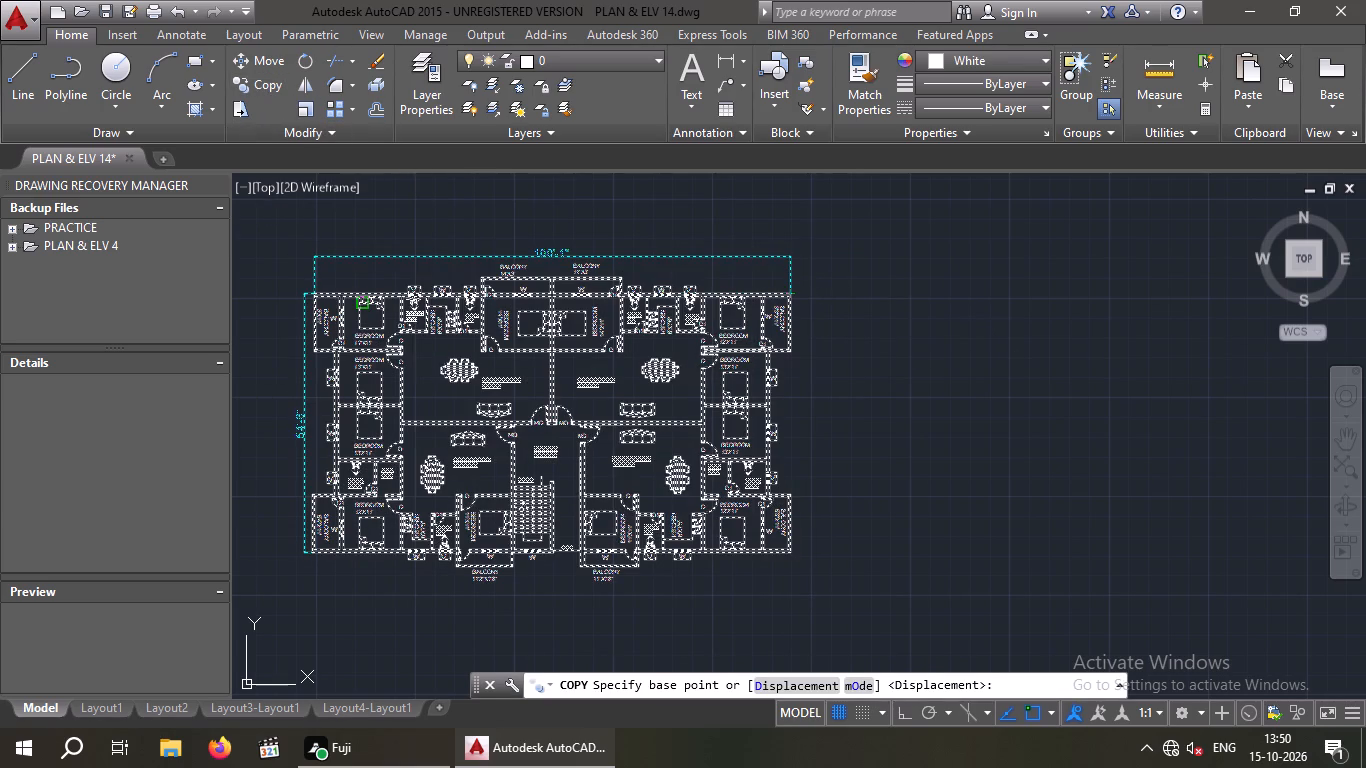
scroll(304, 292, "up", 3)
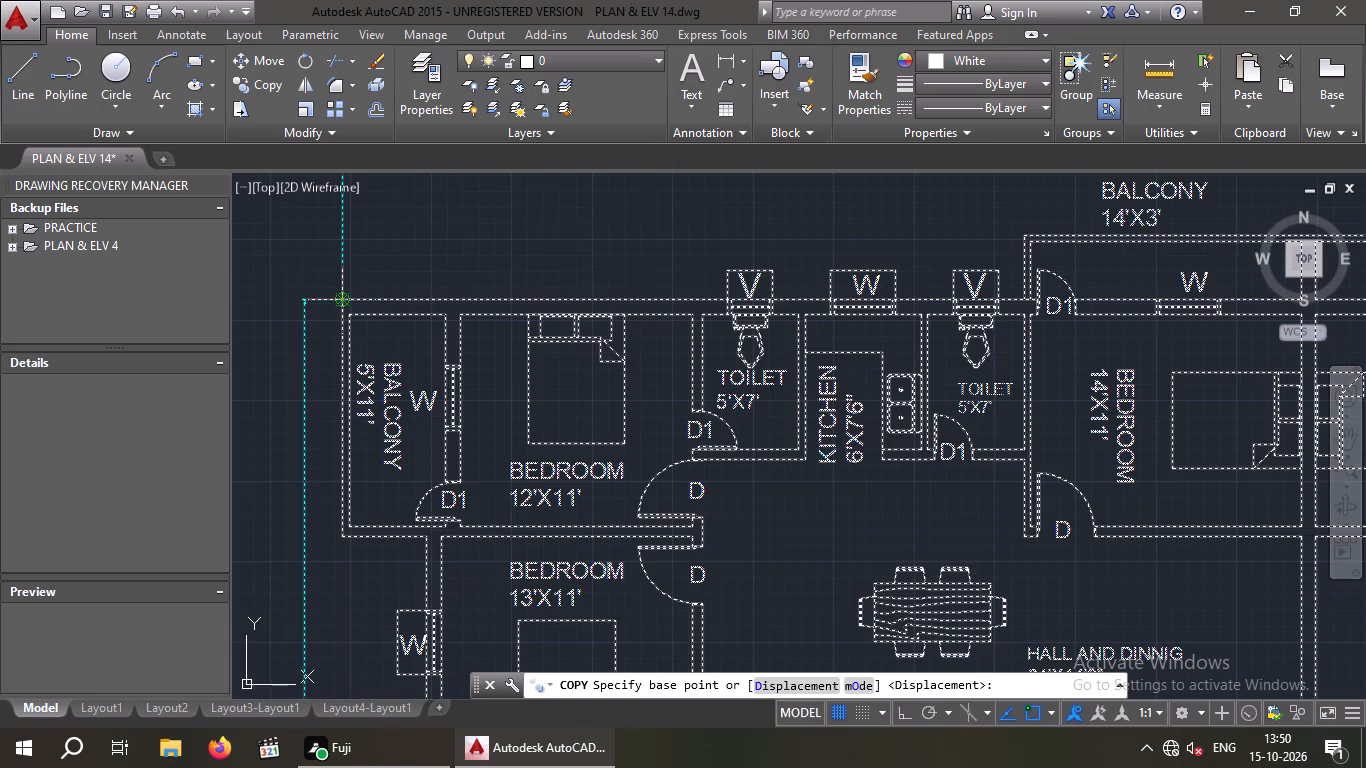
left_click(343, 299)
scroll(358, 296, "down", 2)
scroll(567, 288, "down", 4)
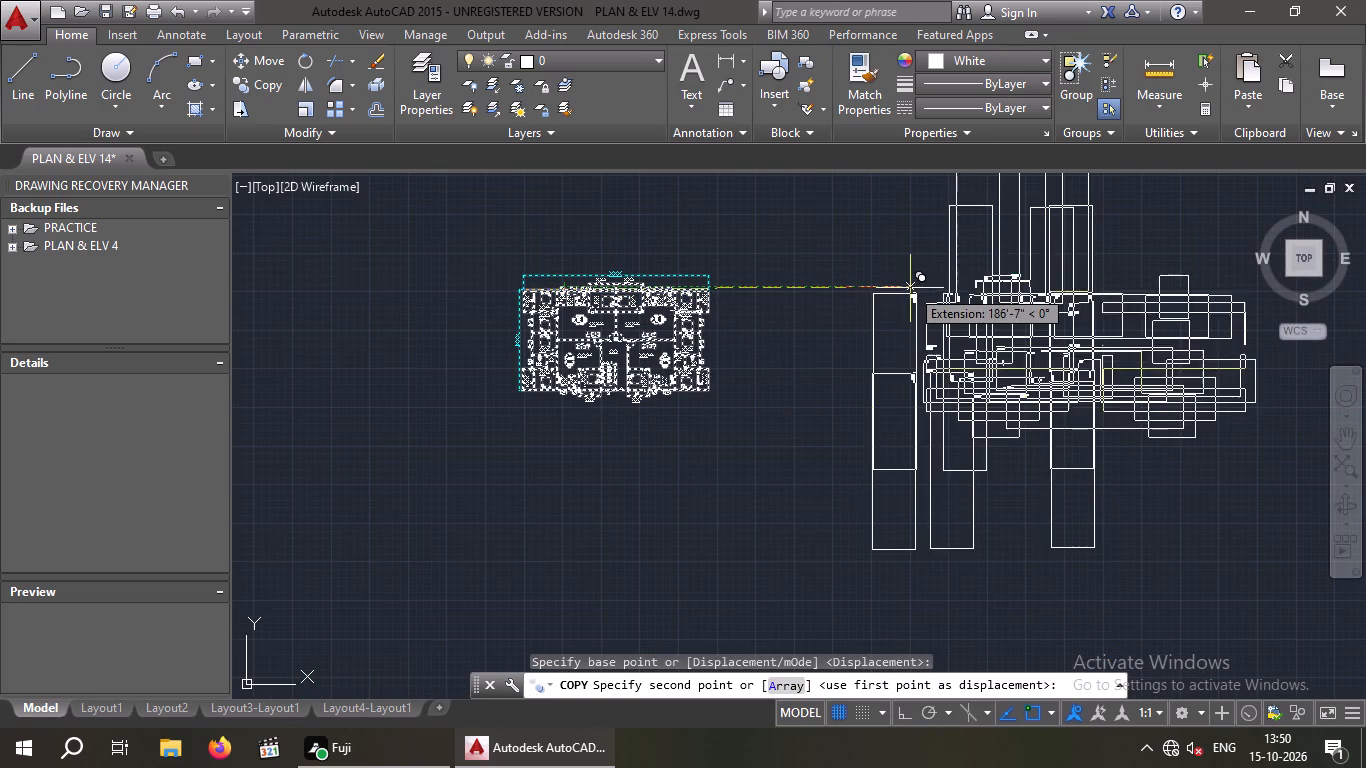
left_click(917, 288)
key("Escape")
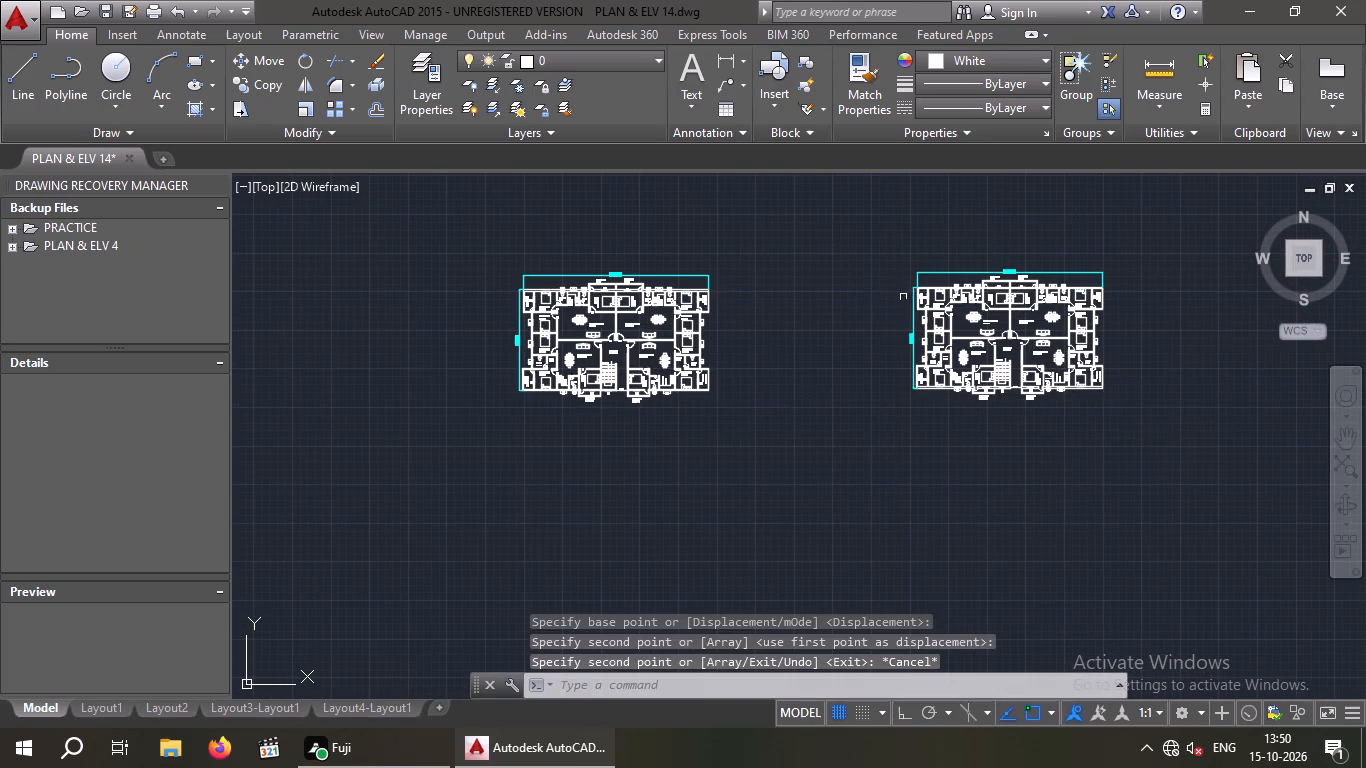
Examine the original four-flat floor plan and its copy, comparing the rooms, labels and overall dimensions.
scroll(663, 358, "up", 3)
scroll(699, 345, "down", 1)
middle_click_drag(703, 354, 806, 414)
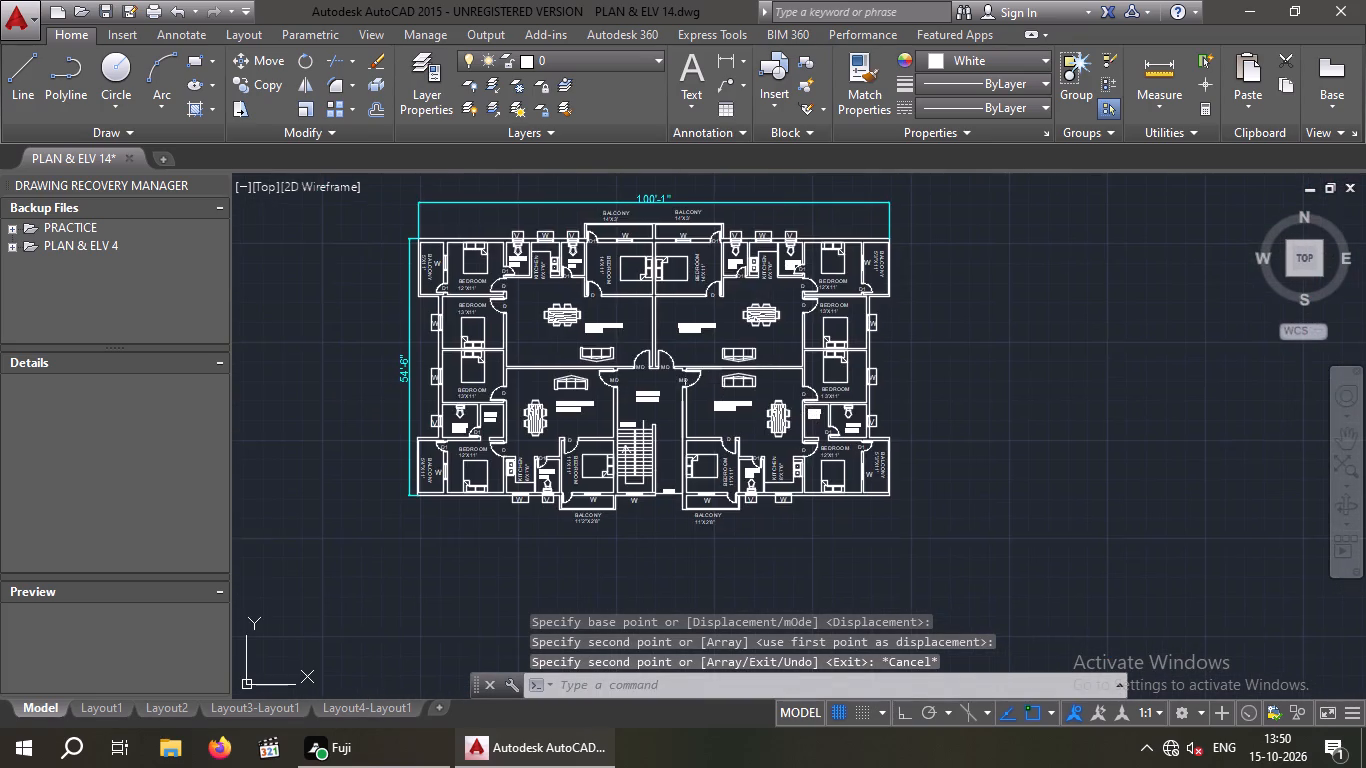
scroll(621, 349, "up", 1)
middle_click_drag(641, 357, 754, 383)
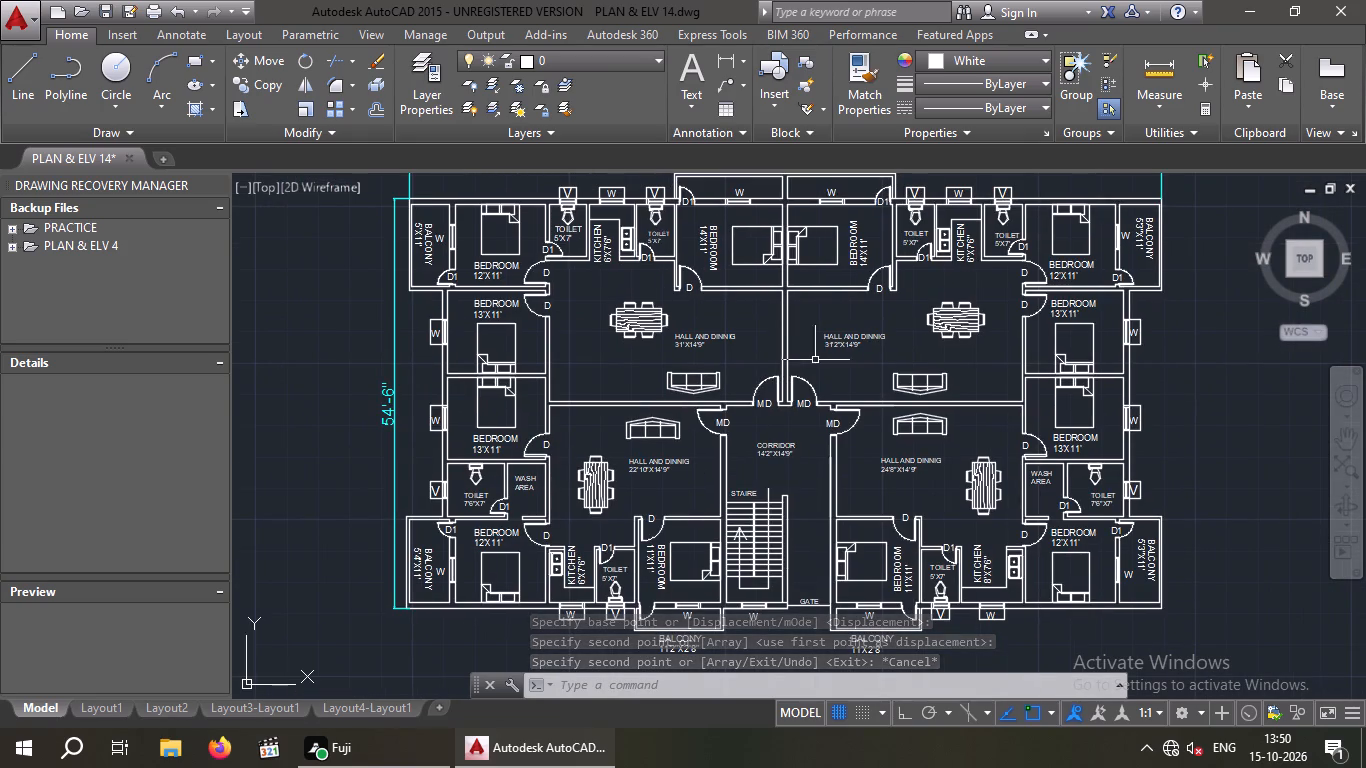
middle_click_drag(909, 365, 758, 393)
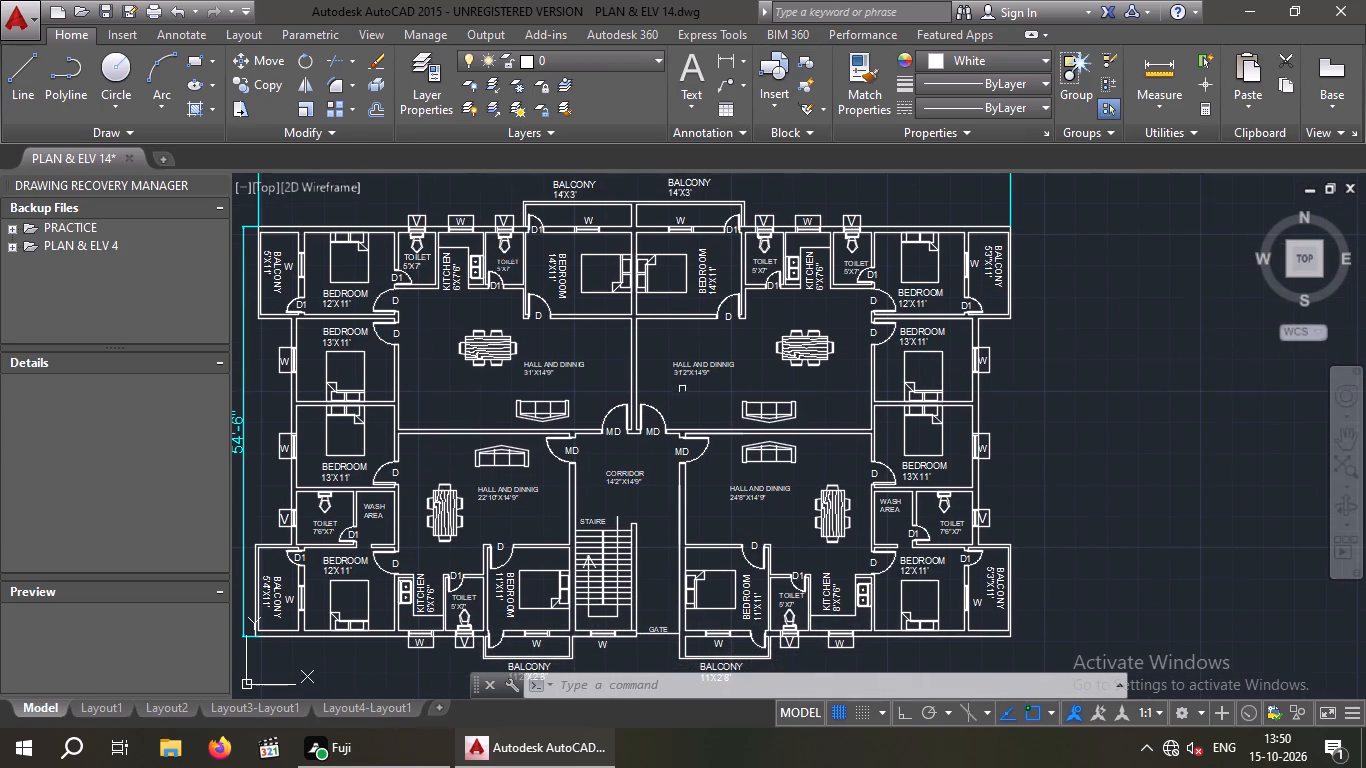
middle_click_drag(683, 390, 673, 340)
scroll(675, 347, "down", 1)
middle_click_drag(579, 410, 568, 404)
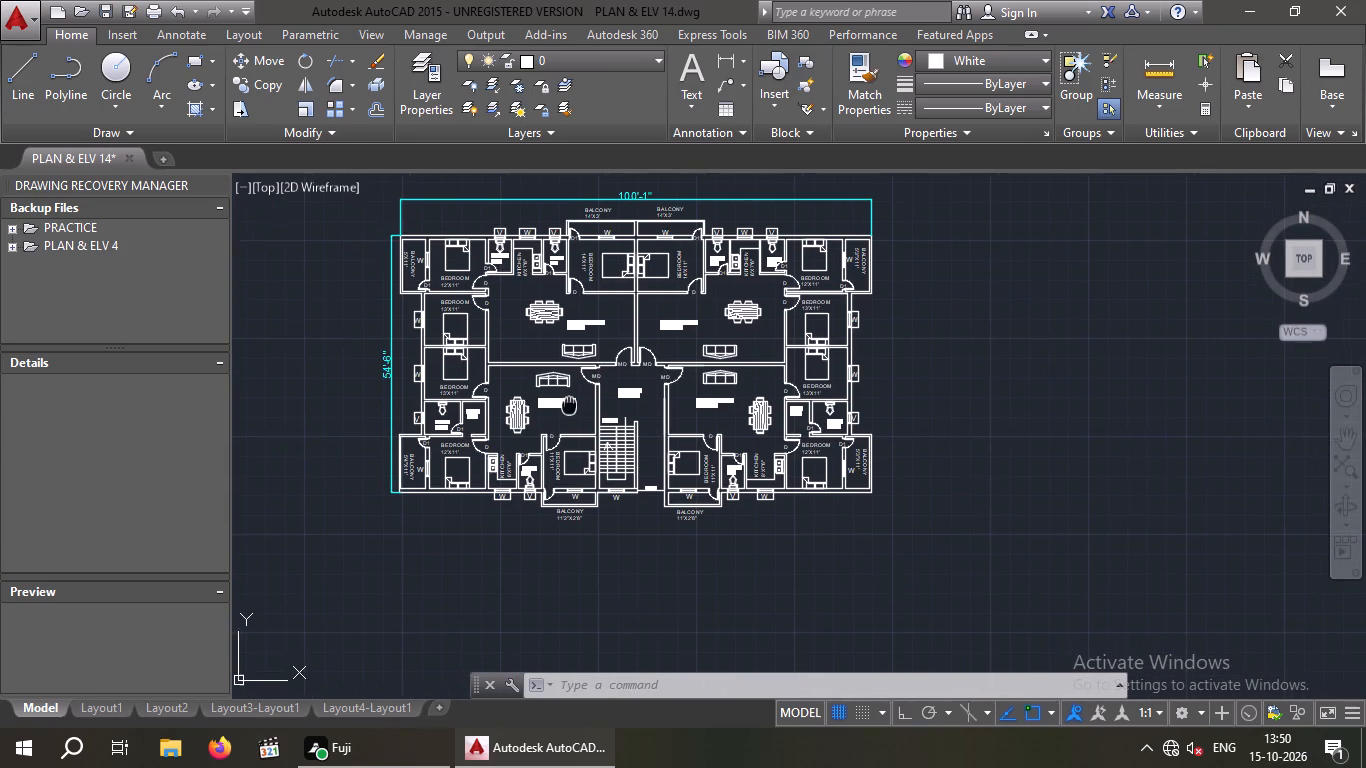
middle_click_drag(568, 404, 536, 402)
middle_click_drag(465, 392, 450, 388)
middle_click_drag(762, 396, 648, 410)
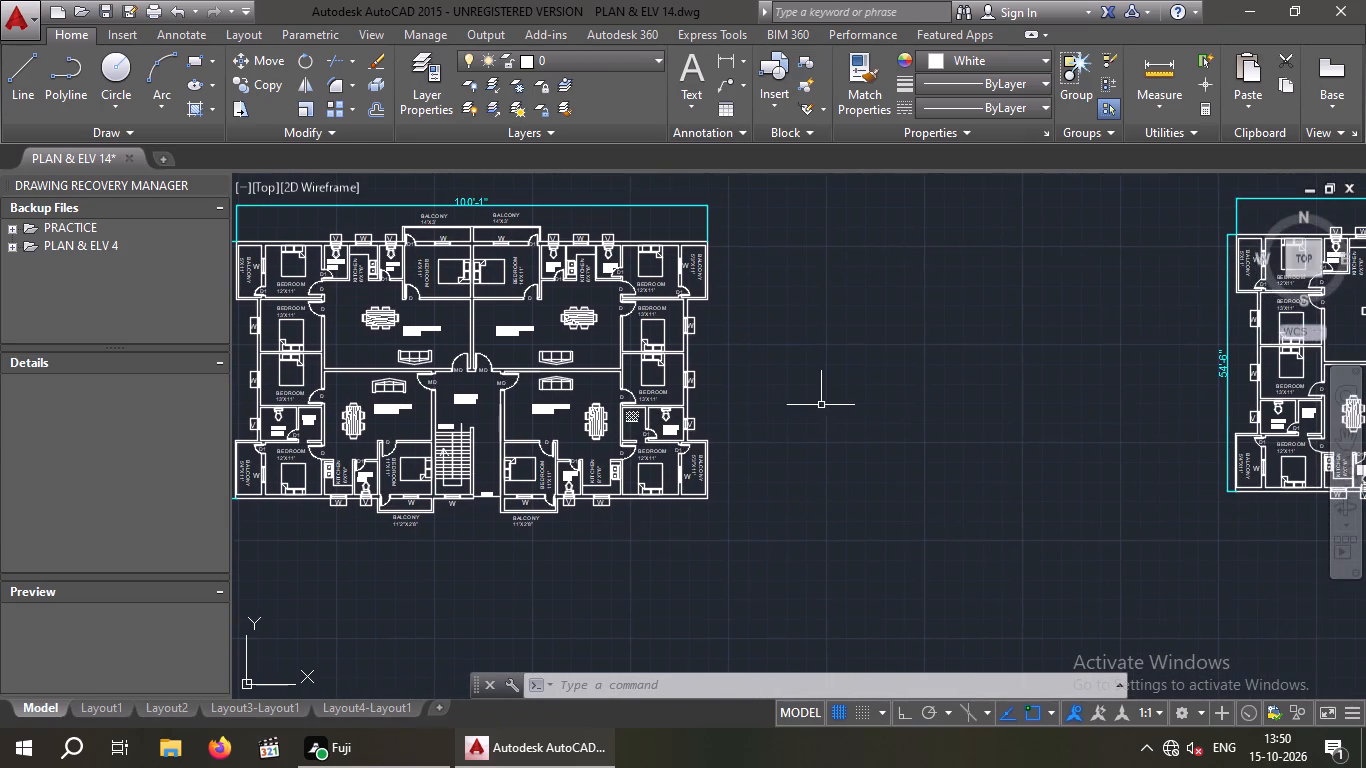
middle_click_drag(822, 404, 421, 413)
scroll(529, 404, "down", 2)
middle_click_drag(679, 429, 425, 349)
scroll(472, 322, "up", 2)
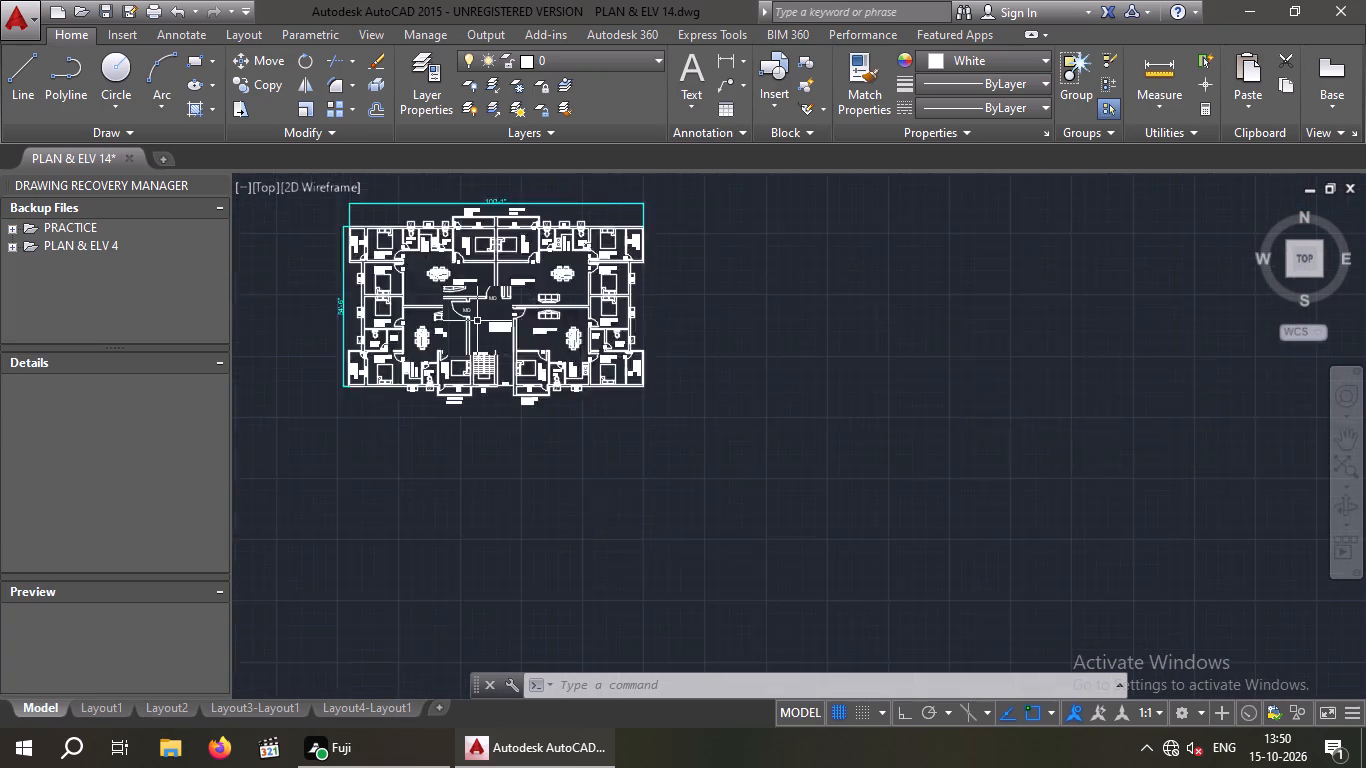
scroll(477, 321, "up", 1)
scroll(482, 321, "down", 1)
middle_click_drag(491, 329, 519, 444)
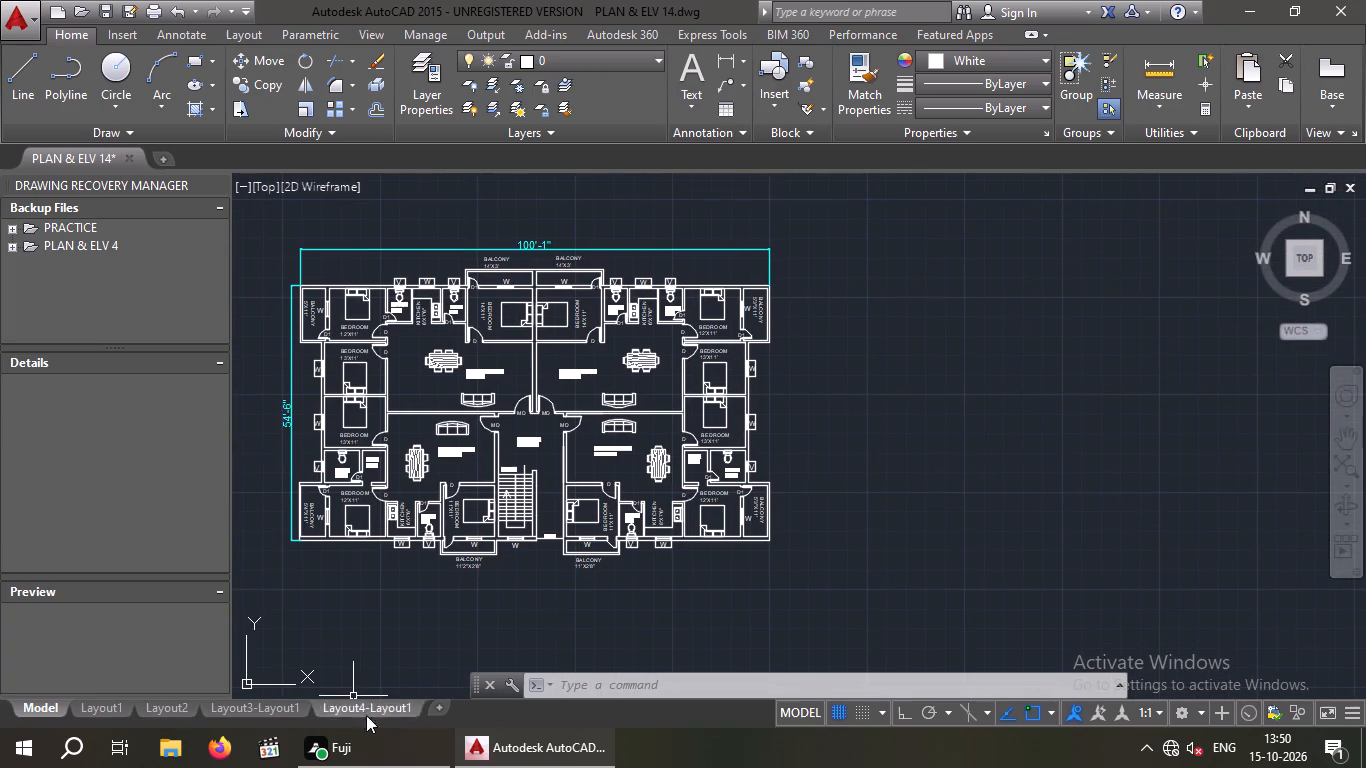
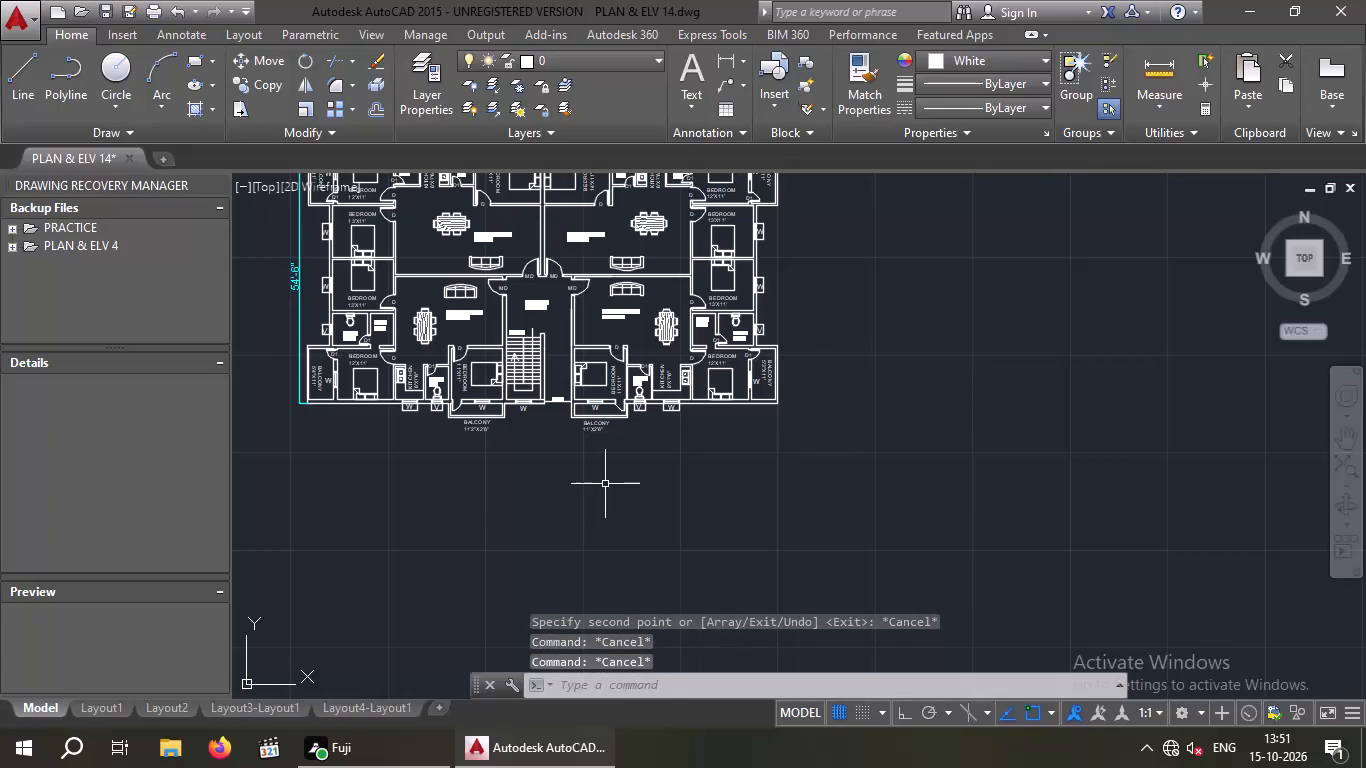
Draw a vertical construction line through the balcony-side face of the front bedroom wall beside the west 5'4"X11' balcony.
key("x")
key("l")
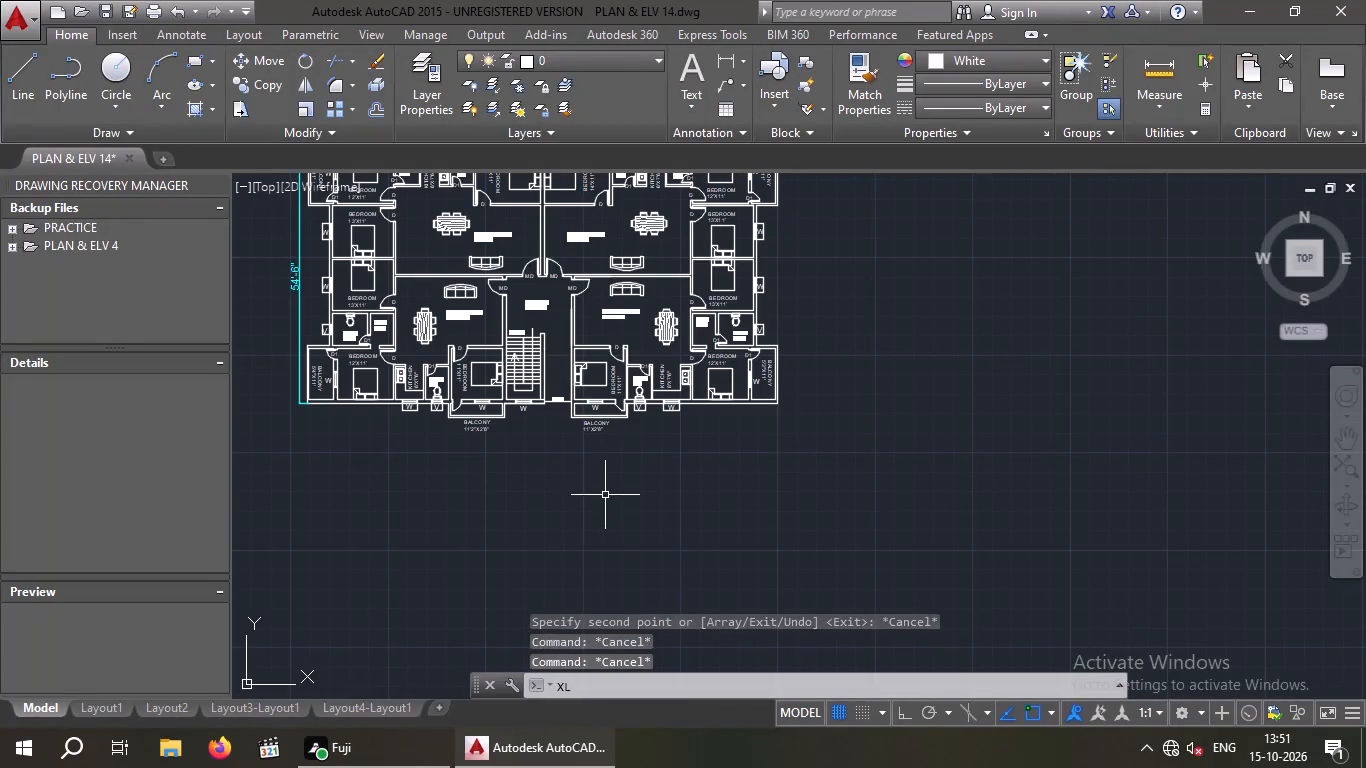
key("Return")
key("v")
key("Return")
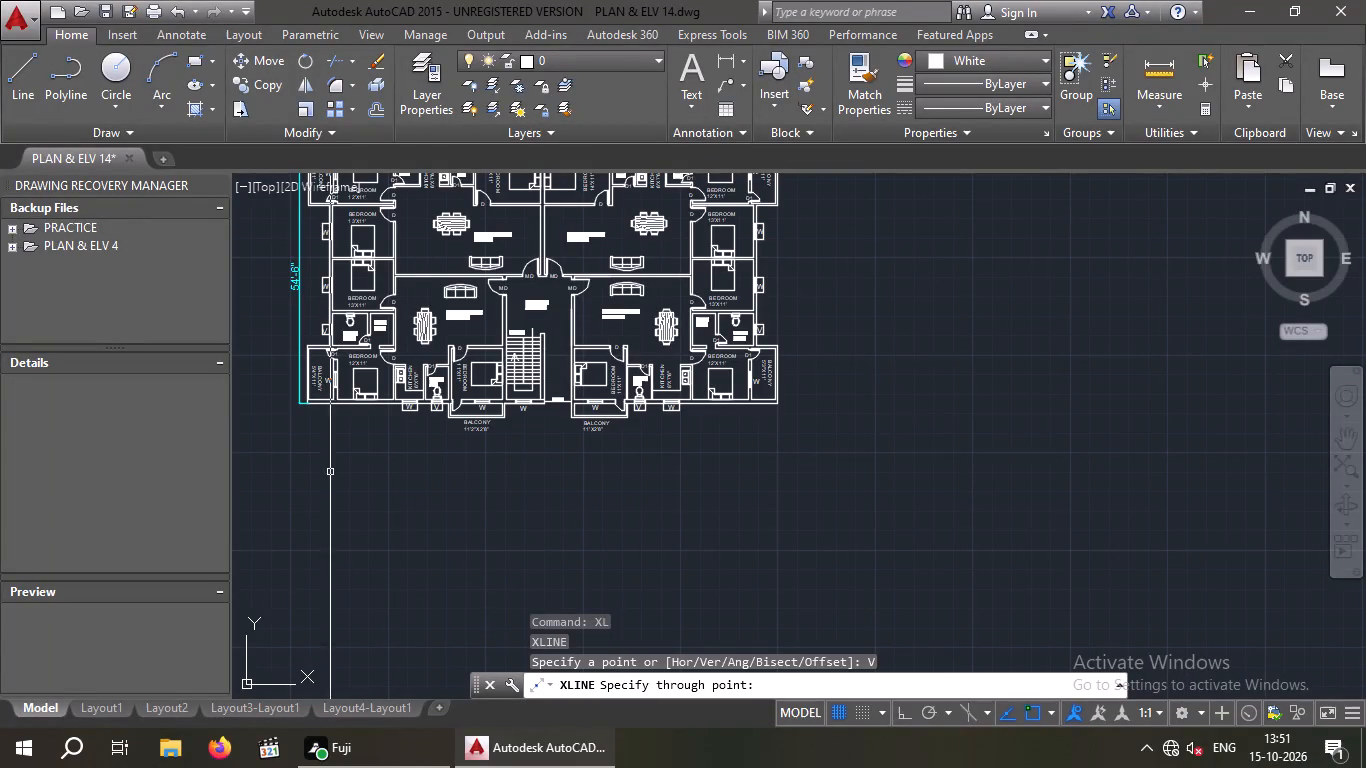
scroll(304, 444, "up", 3)
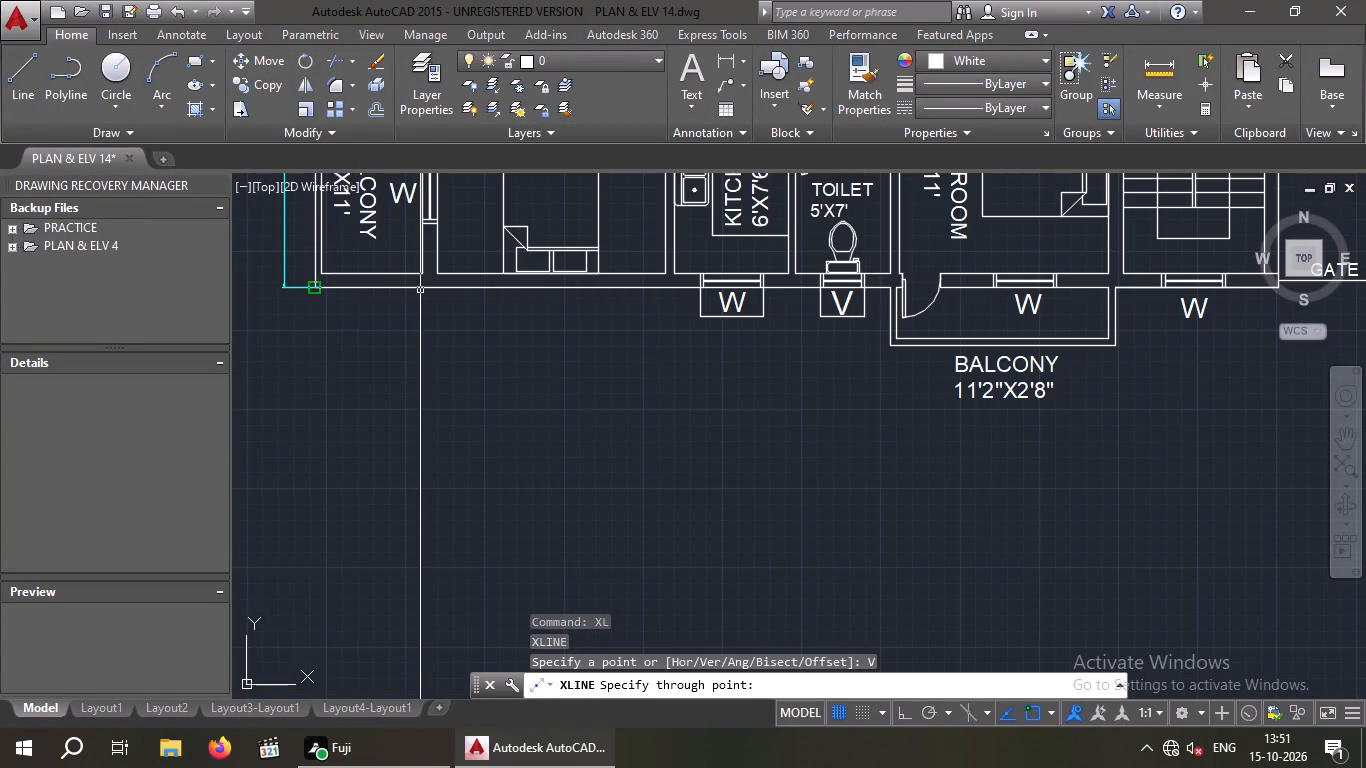
scroll(422, 287, "up", 1)
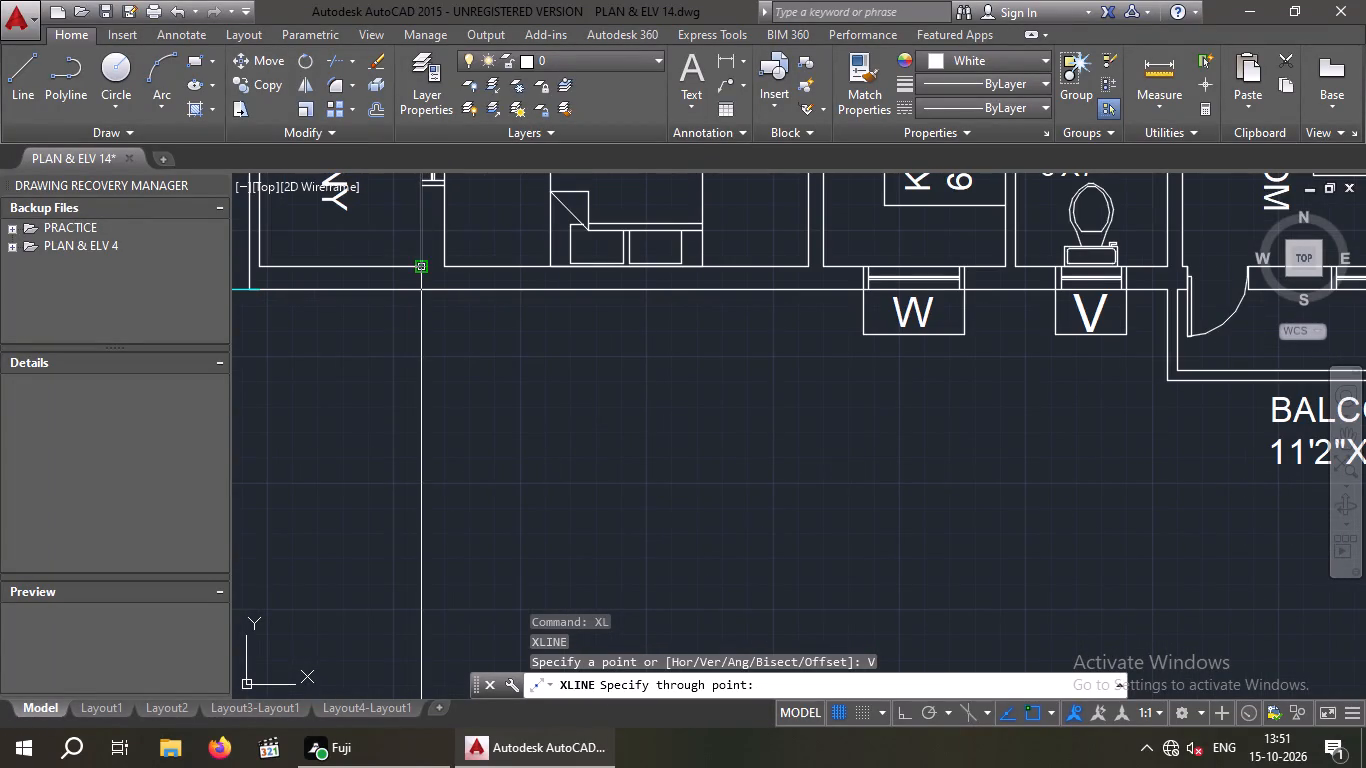
left_click(420, 266)
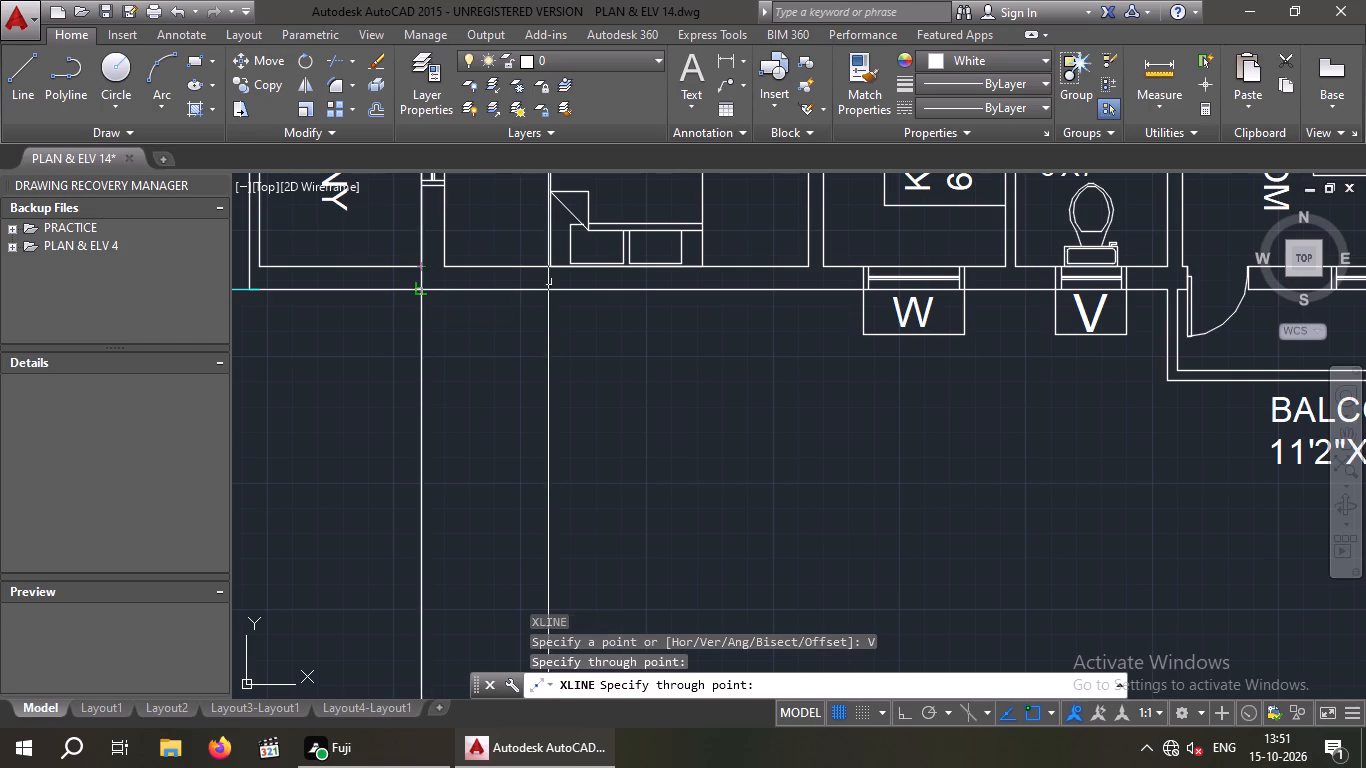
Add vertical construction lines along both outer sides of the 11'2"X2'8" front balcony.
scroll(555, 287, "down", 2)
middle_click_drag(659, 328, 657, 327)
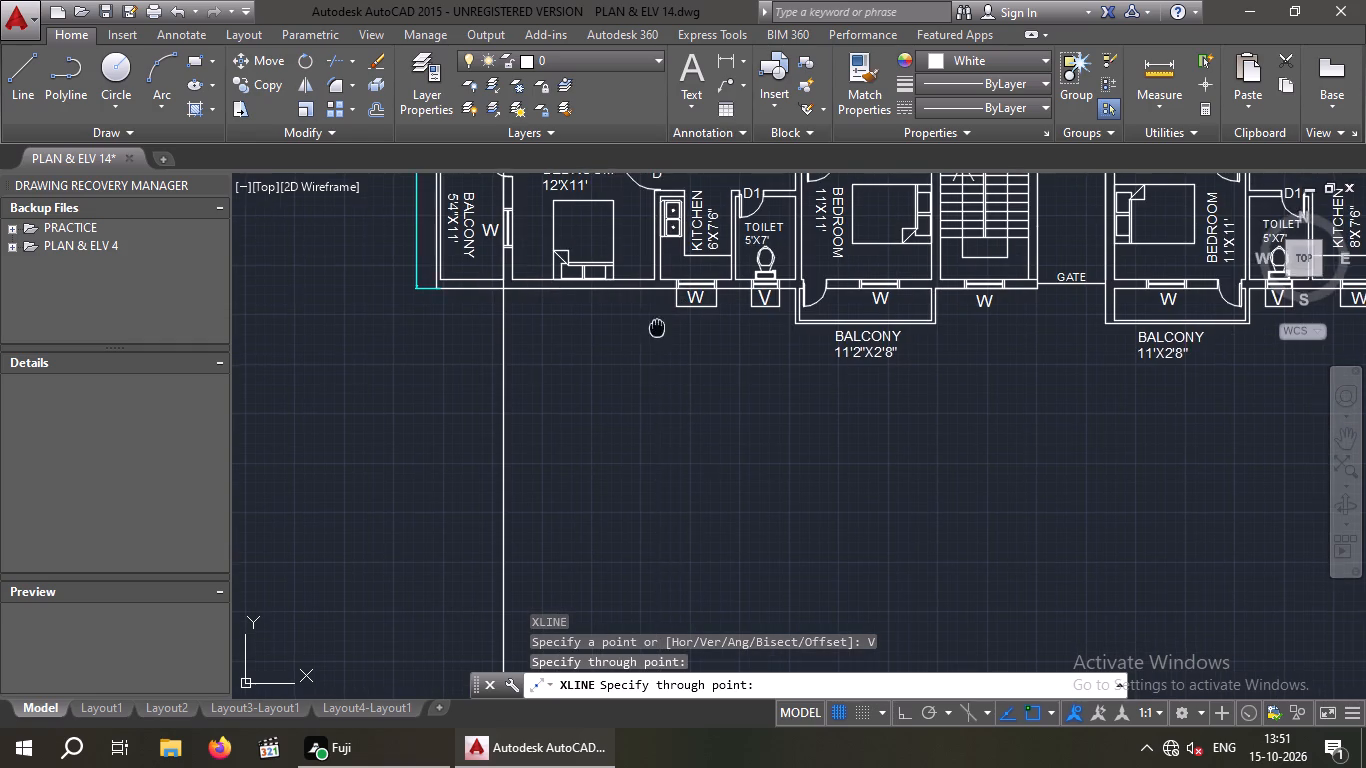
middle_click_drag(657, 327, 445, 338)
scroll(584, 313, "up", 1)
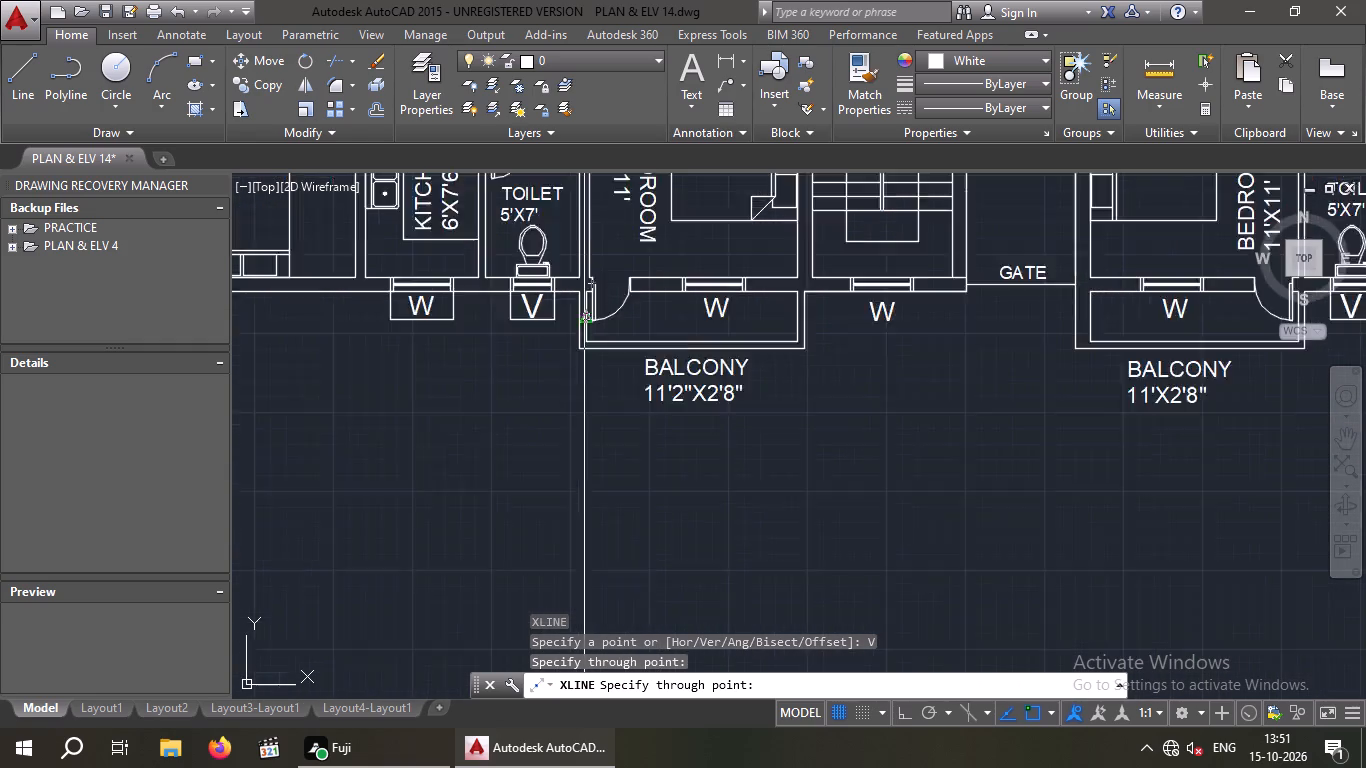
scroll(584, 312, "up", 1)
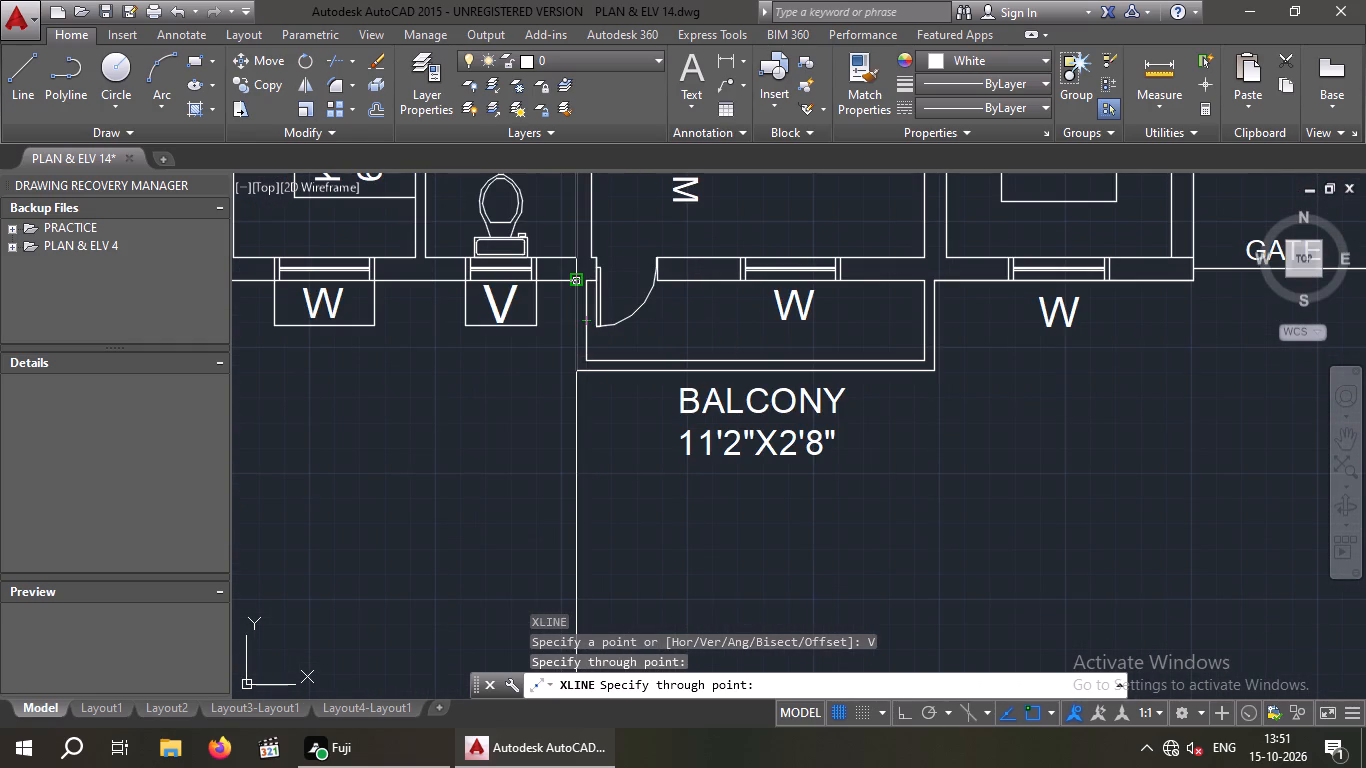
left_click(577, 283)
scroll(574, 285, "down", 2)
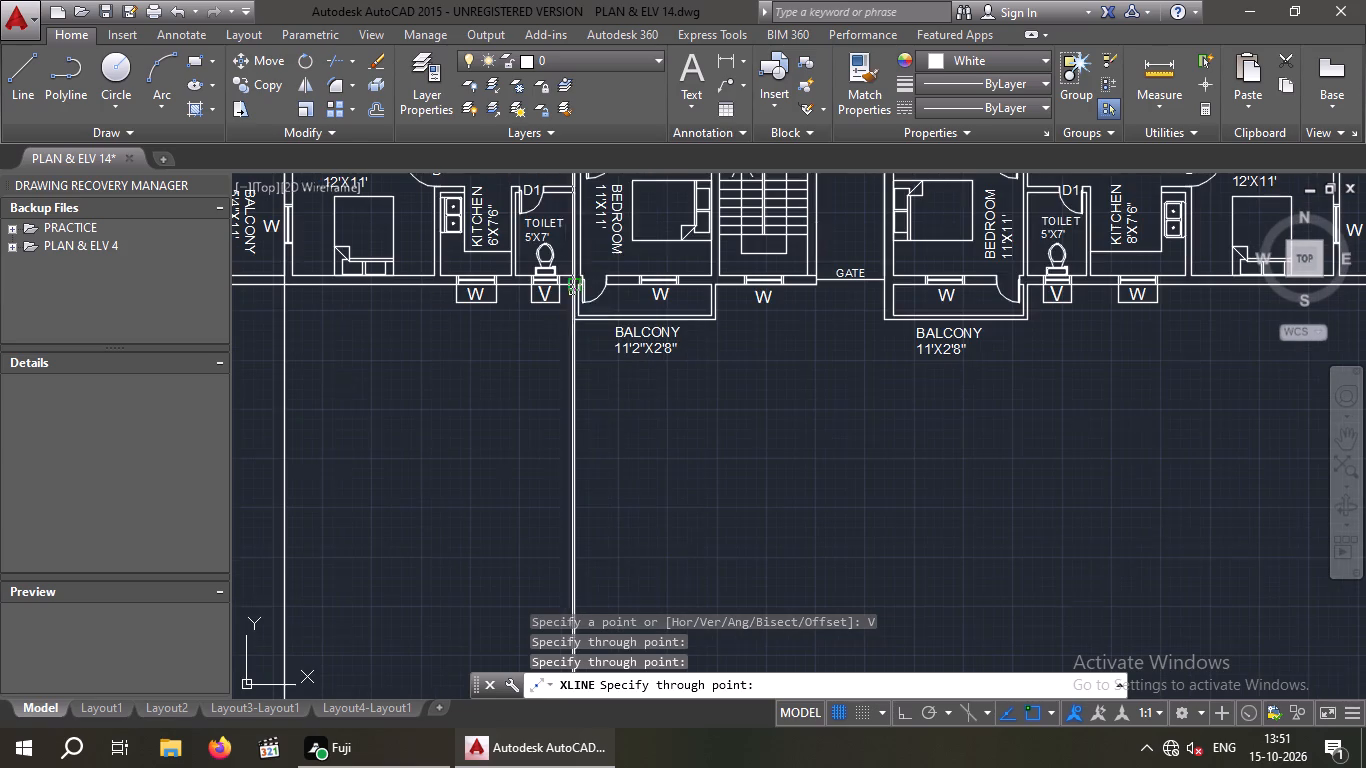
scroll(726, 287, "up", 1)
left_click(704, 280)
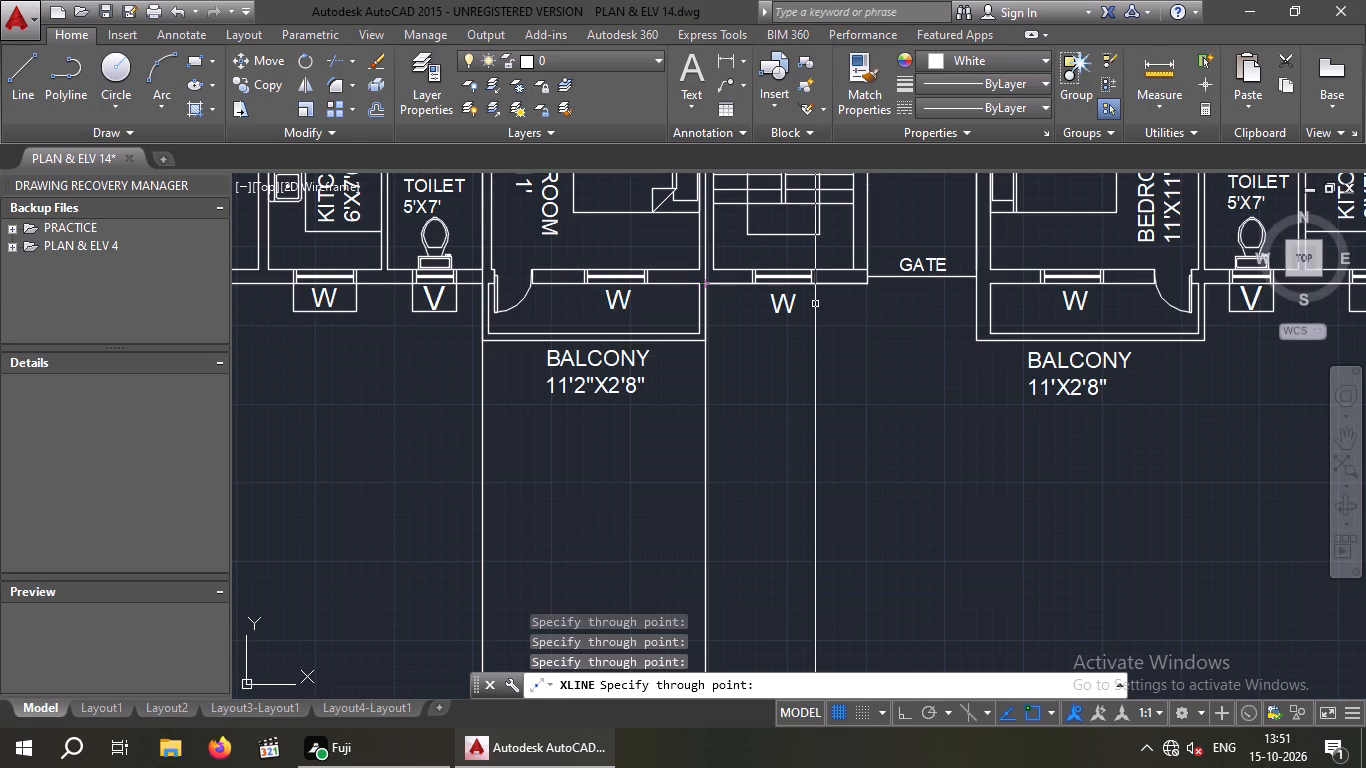
Add vertical construction lines through both sides of the gate opening and the outer east corner of the 11'X2'8" balcony.
left_click(869, 286)
scroll(899, 314, "down", 1)
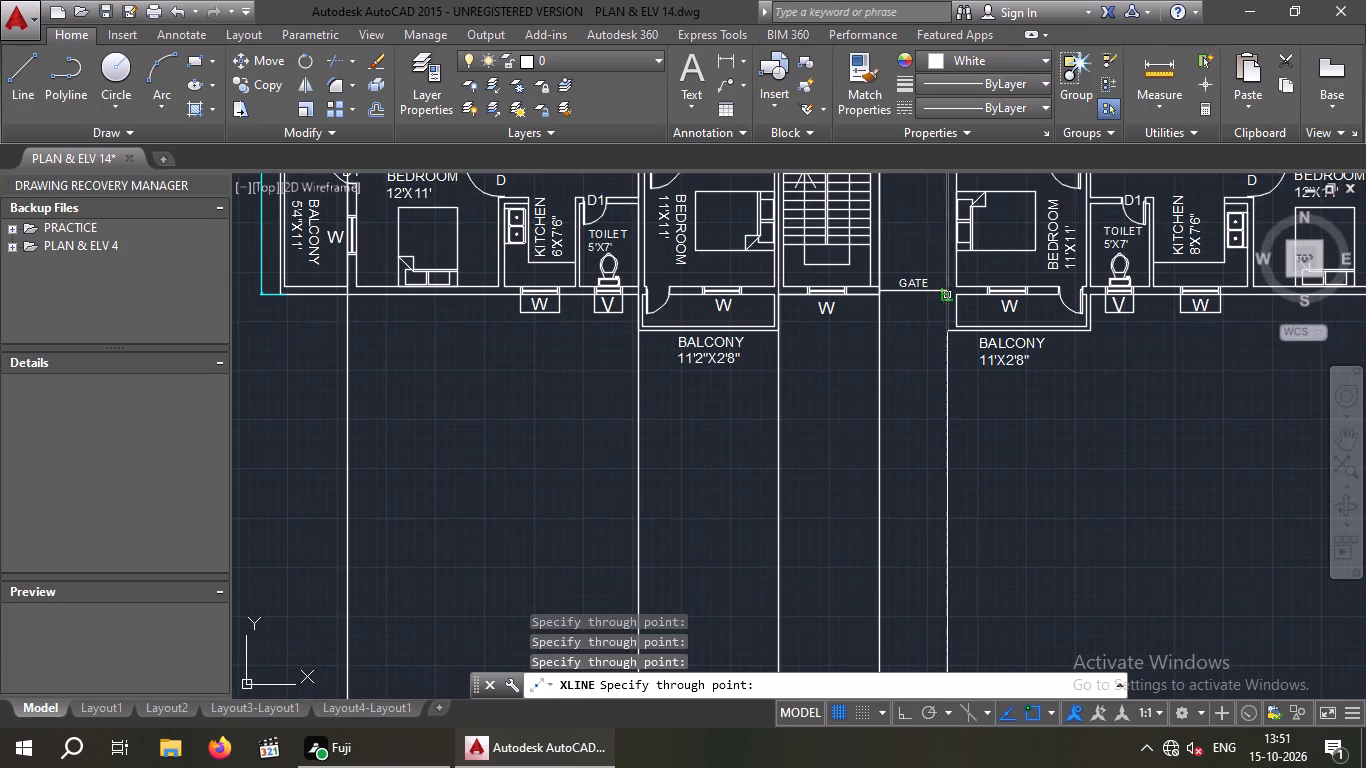
scroll(949, 296, "up", 2)
left_click(943, 387)
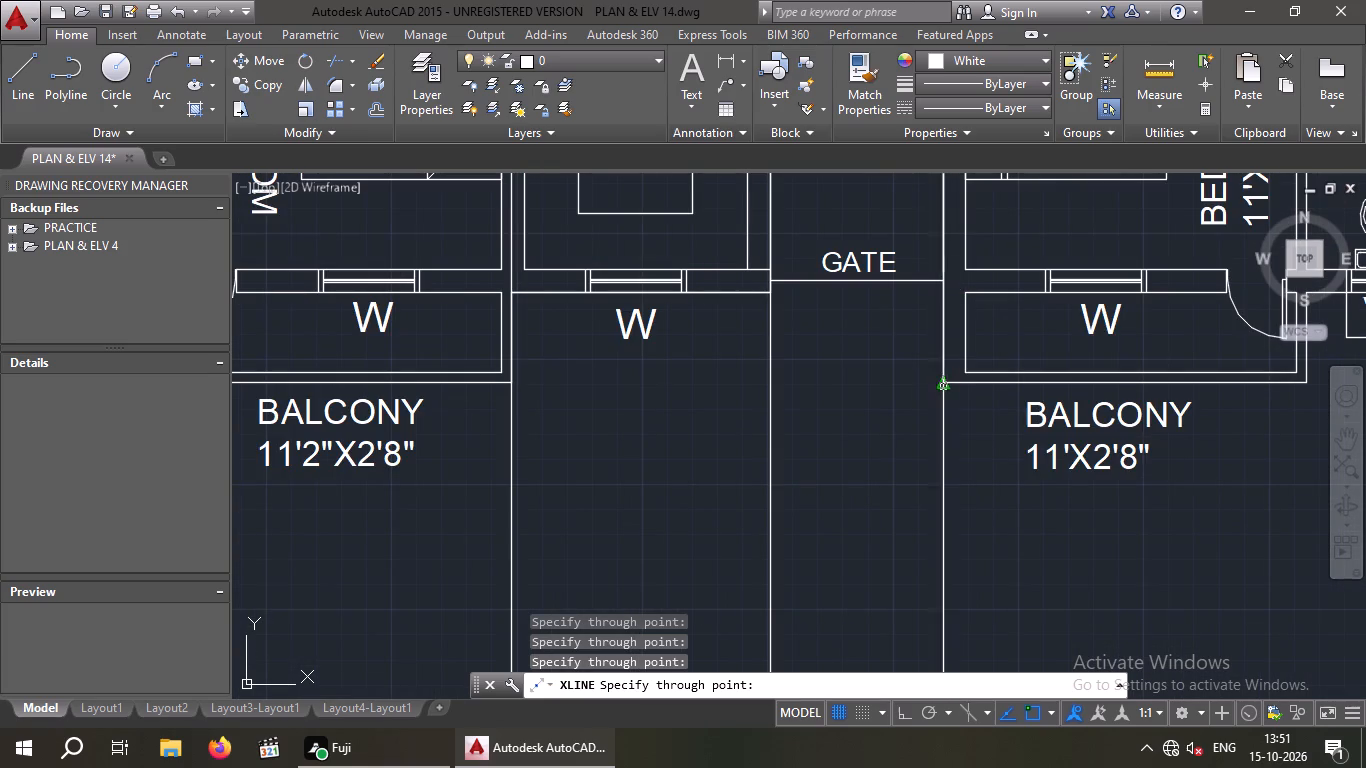
scroll(955, 397, "down", 1)
middle_click_drag(936, 392, 624, 336)
right_click_drag(846, 368, 807, 366)
scroll(863, 334, "up", 1)
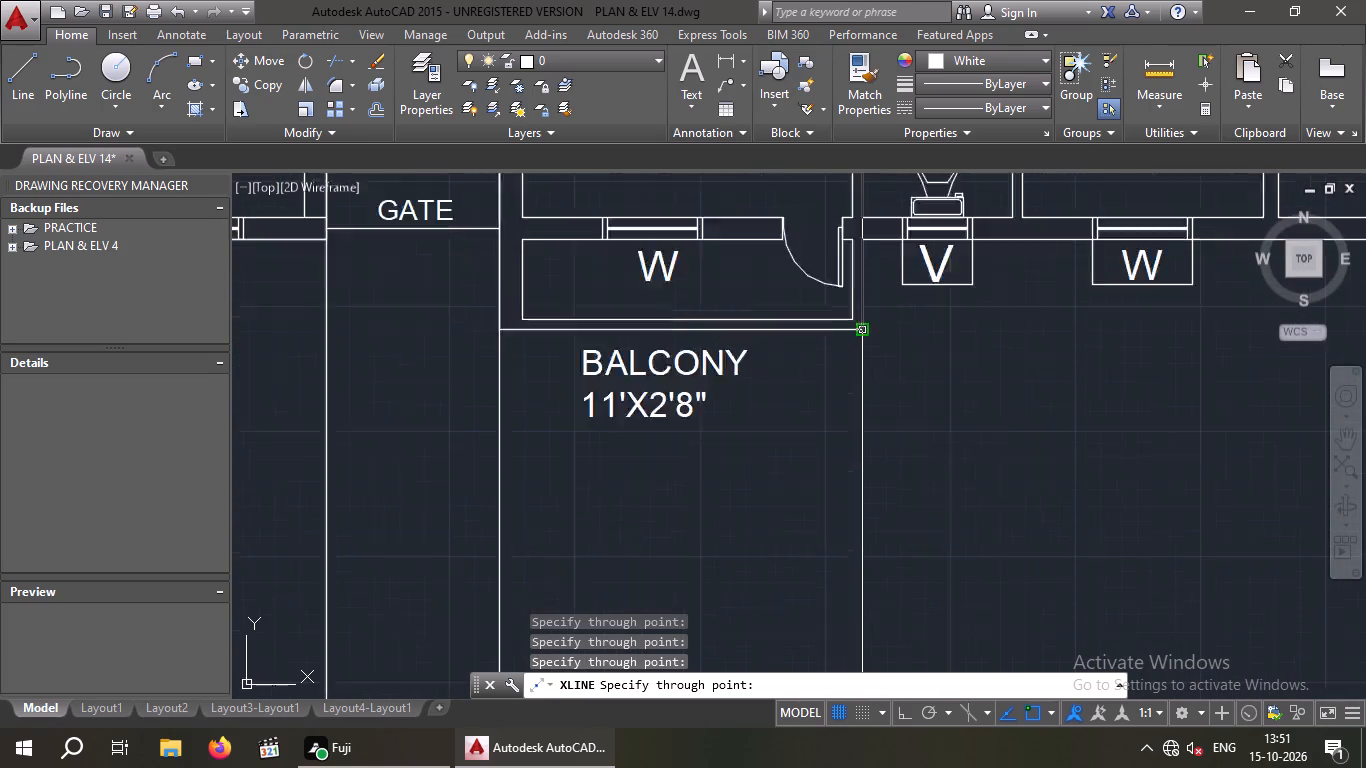
scroll(864, 334, "up", 1)
left_click(862, 326)
scroll(881, 326, "down", 2)
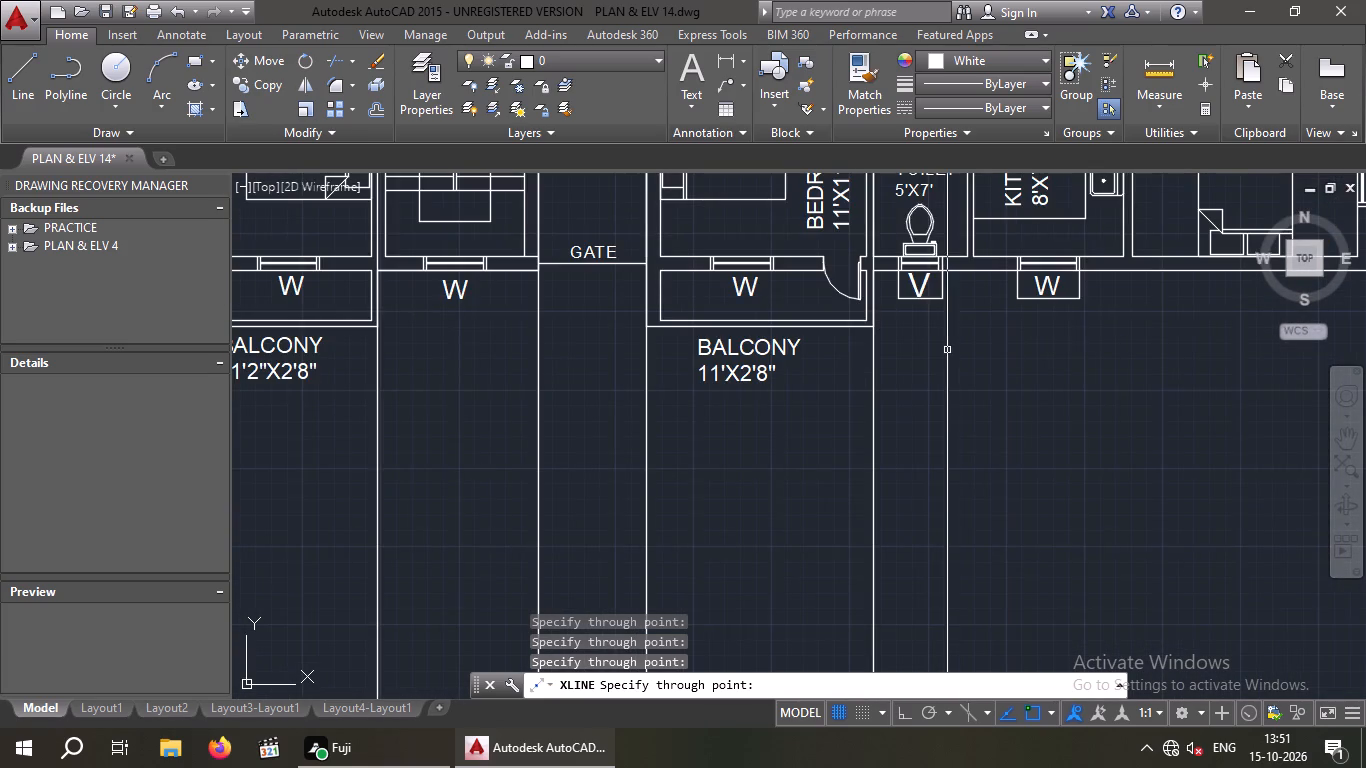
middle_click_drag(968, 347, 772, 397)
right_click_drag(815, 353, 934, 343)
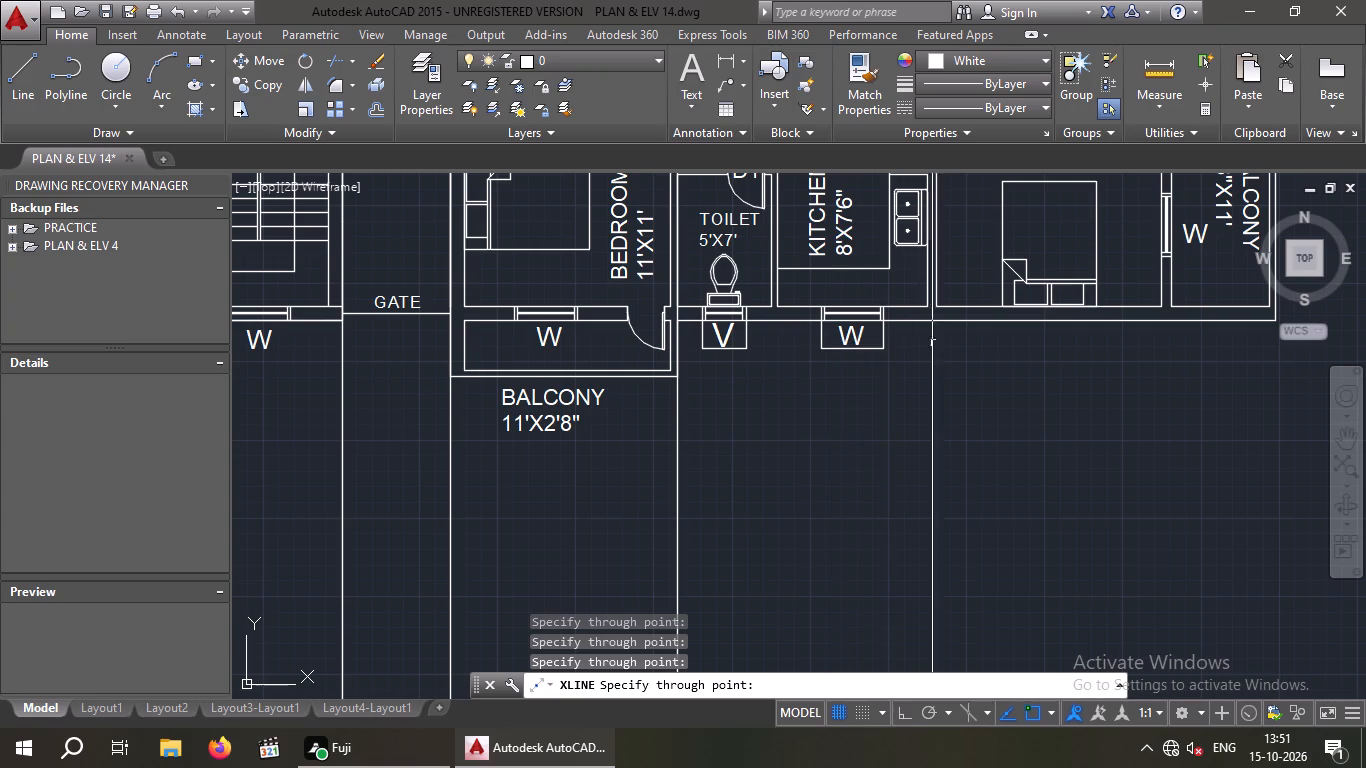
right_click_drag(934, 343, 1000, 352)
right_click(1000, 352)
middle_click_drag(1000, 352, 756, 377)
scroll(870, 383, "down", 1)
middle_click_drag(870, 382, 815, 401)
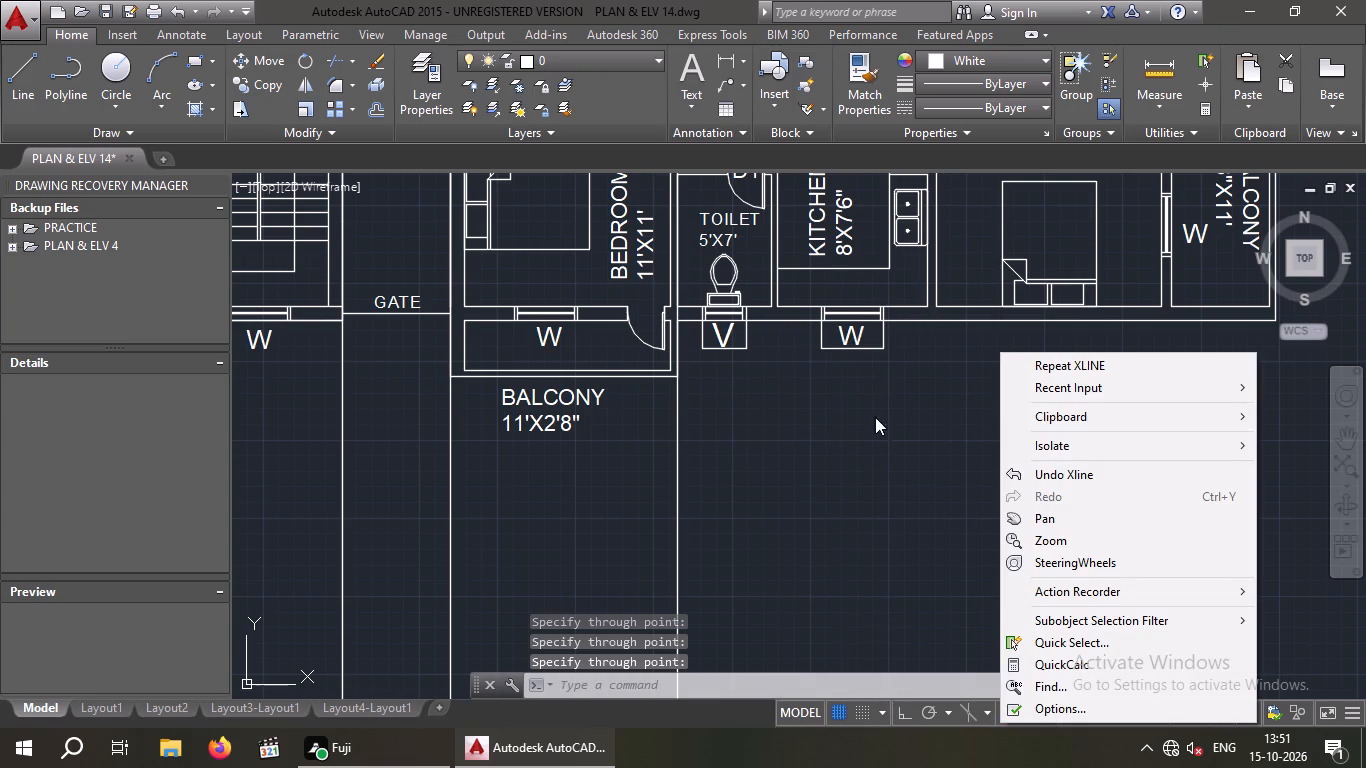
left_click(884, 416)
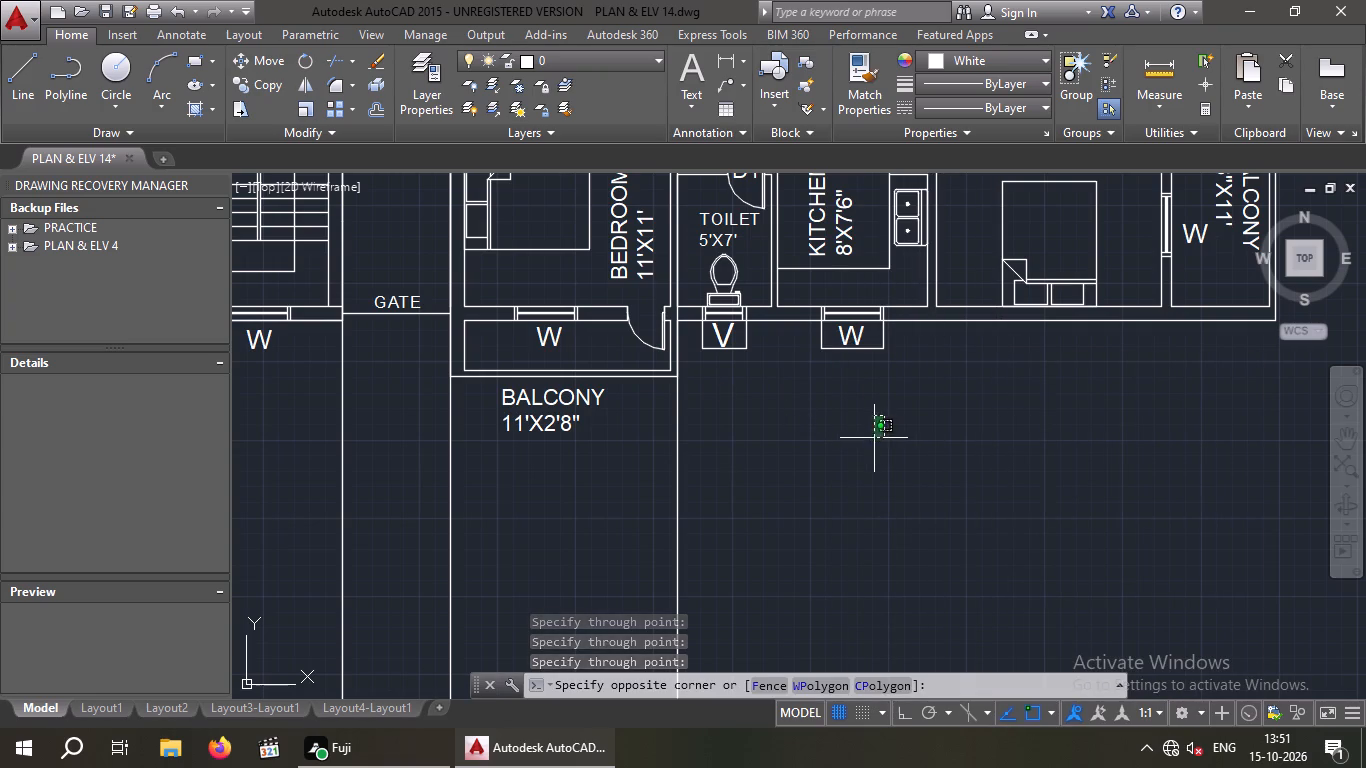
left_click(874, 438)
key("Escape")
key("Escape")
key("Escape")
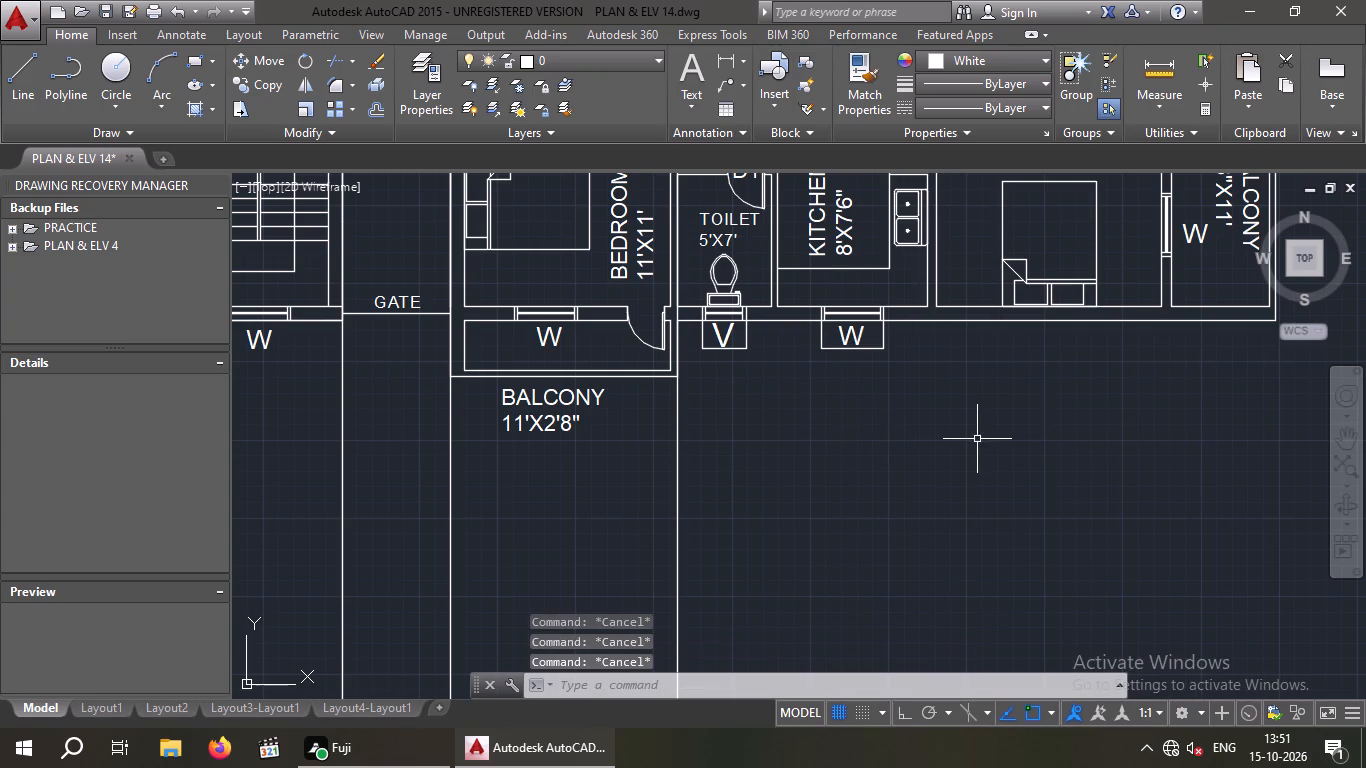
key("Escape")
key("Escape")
Draw a vertical construction line through the balcony-side face of the front bedroom wall beside the east 5'3"X11' balcony.
key("x")
key("l")
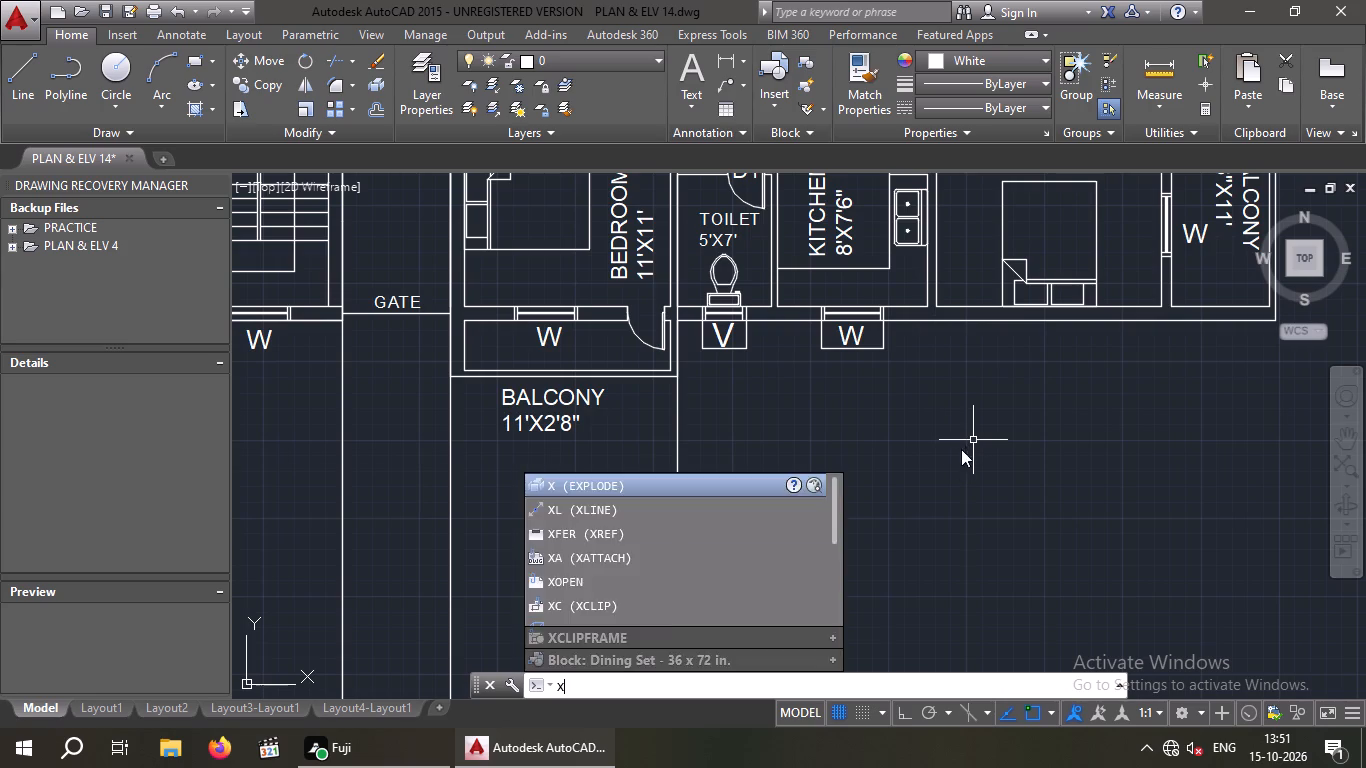
key("Return")
key("v")
key("Return")
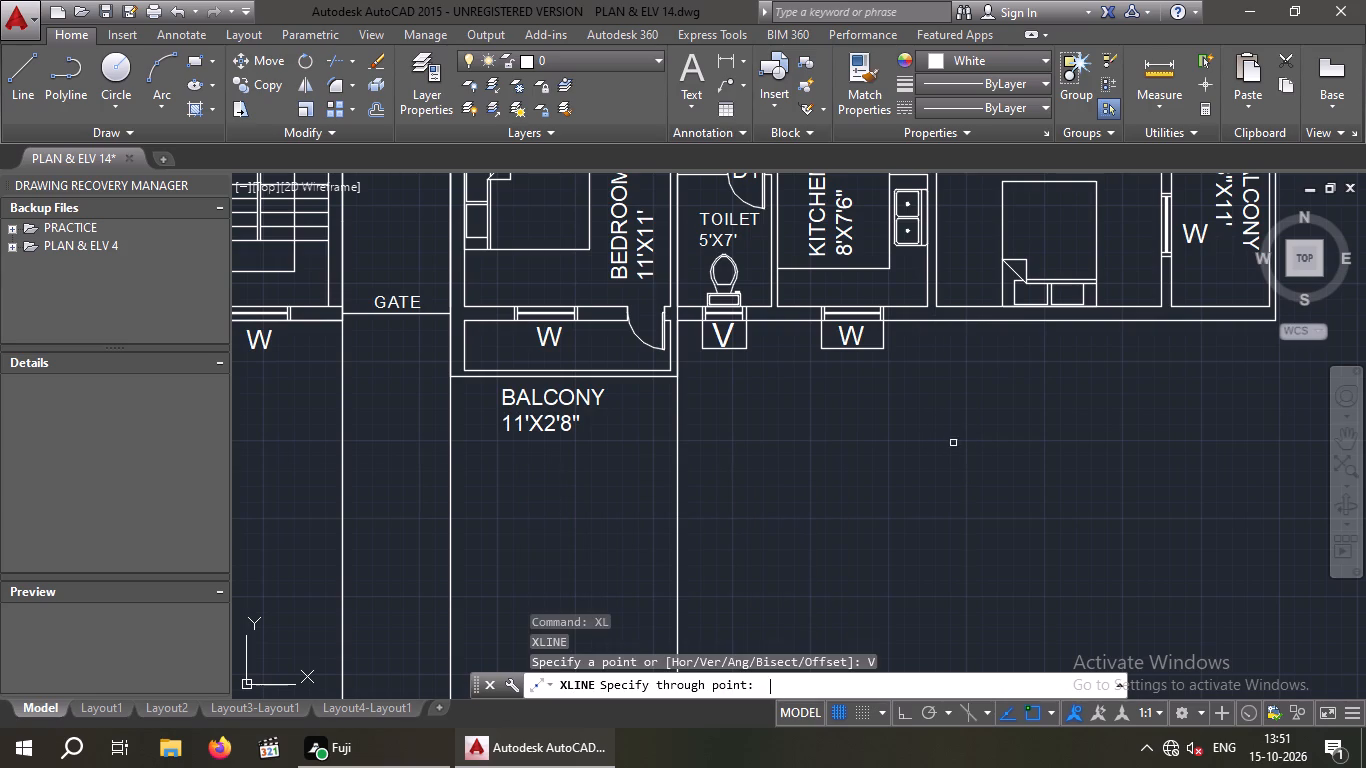
middle_click_drag(1040, 386, 740, 369)
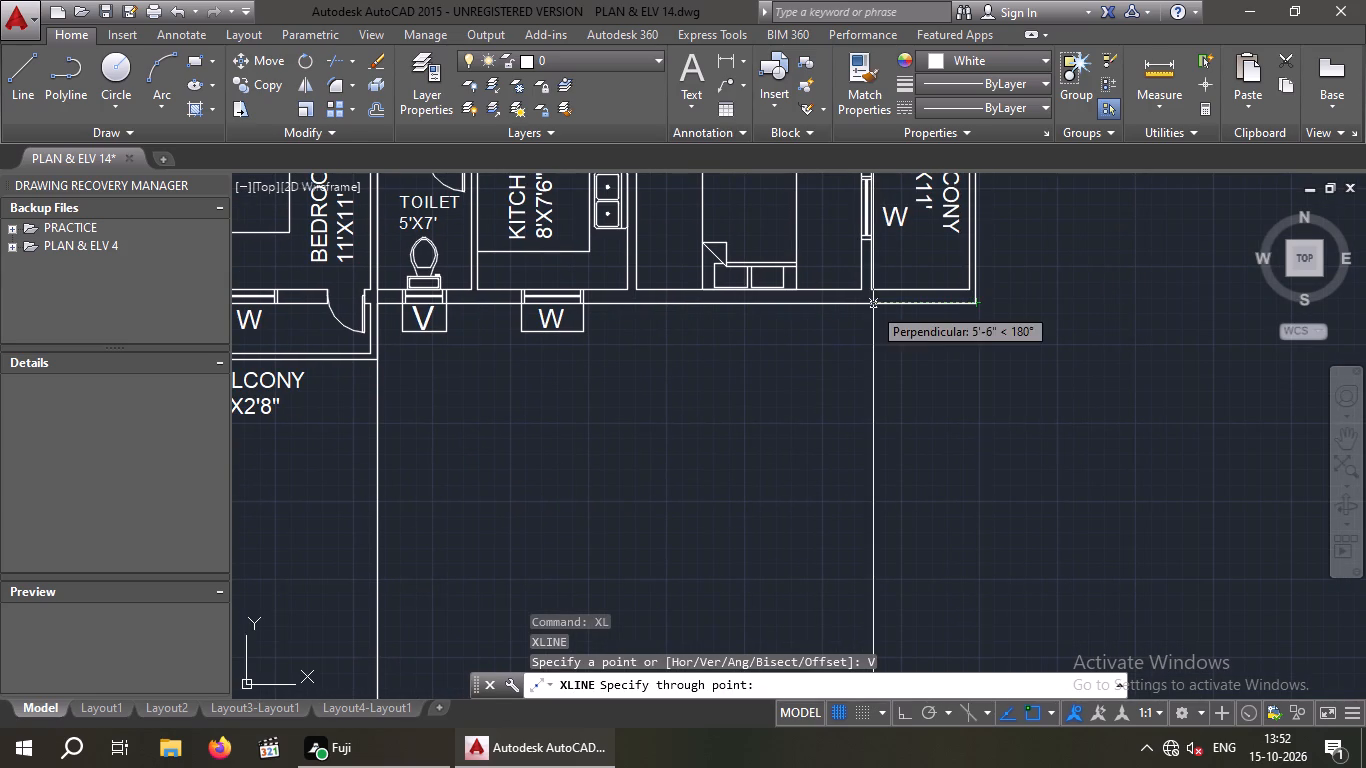
scroll(871, 306, "up", 2)
scroll(871, 308, "down", 4)
middle_click_drag(875, 326, 843, 413)
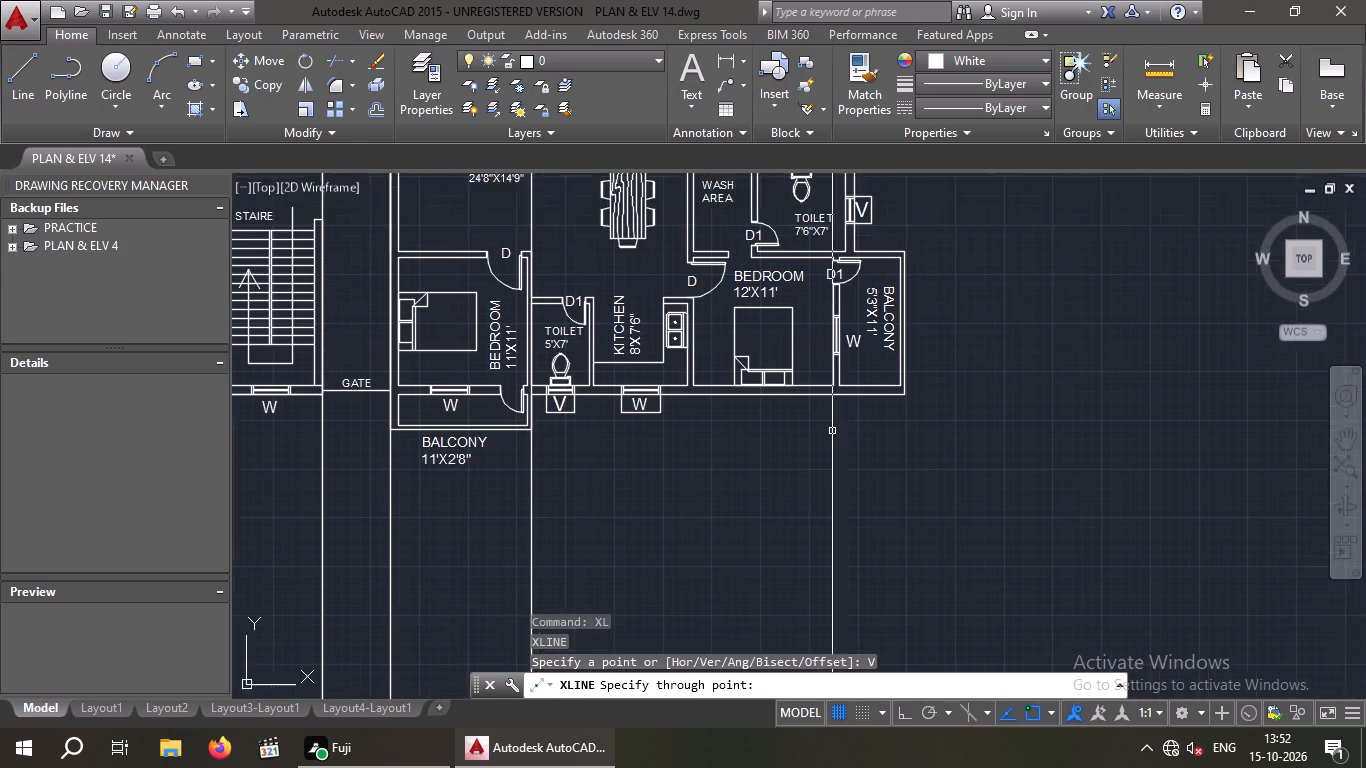
scroll(848, 416, "up", 1)
left_click(837, 361)
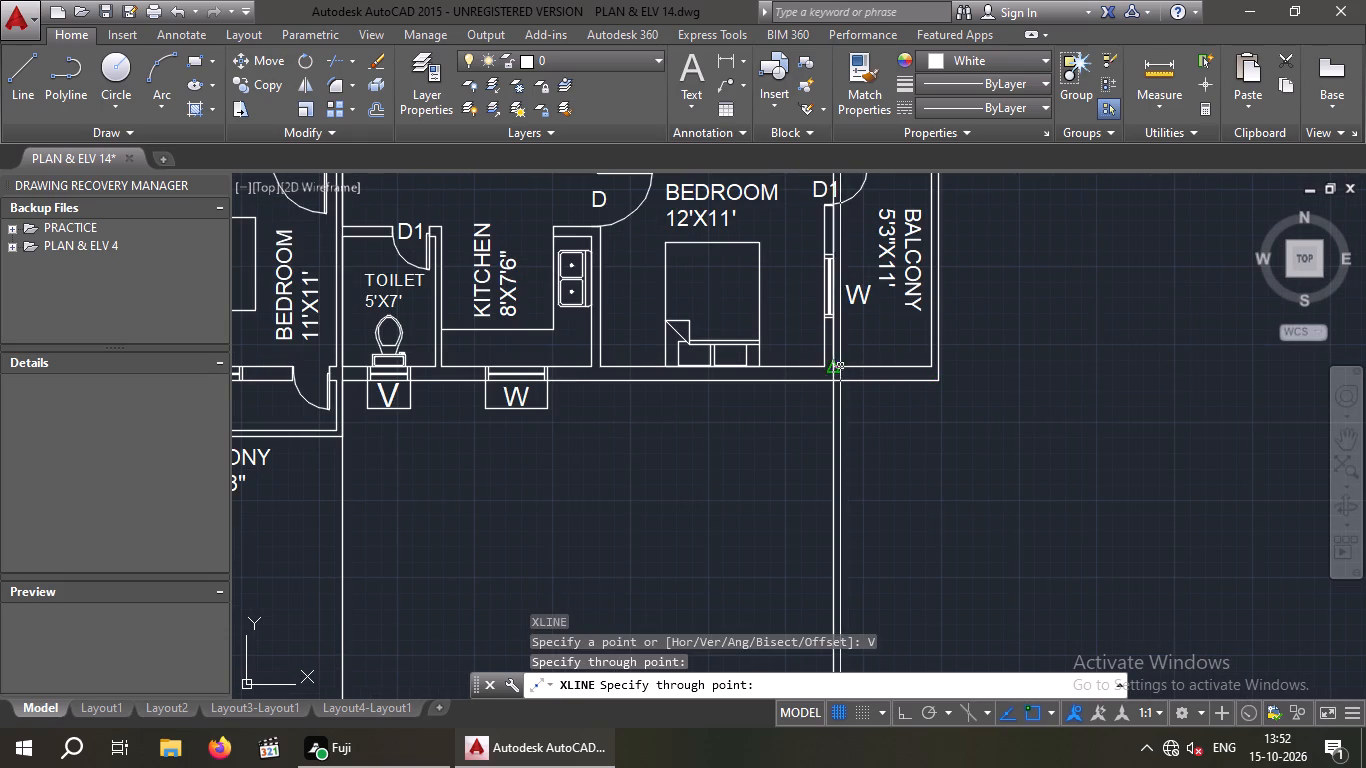
scroll(837, 389, "down", 3)
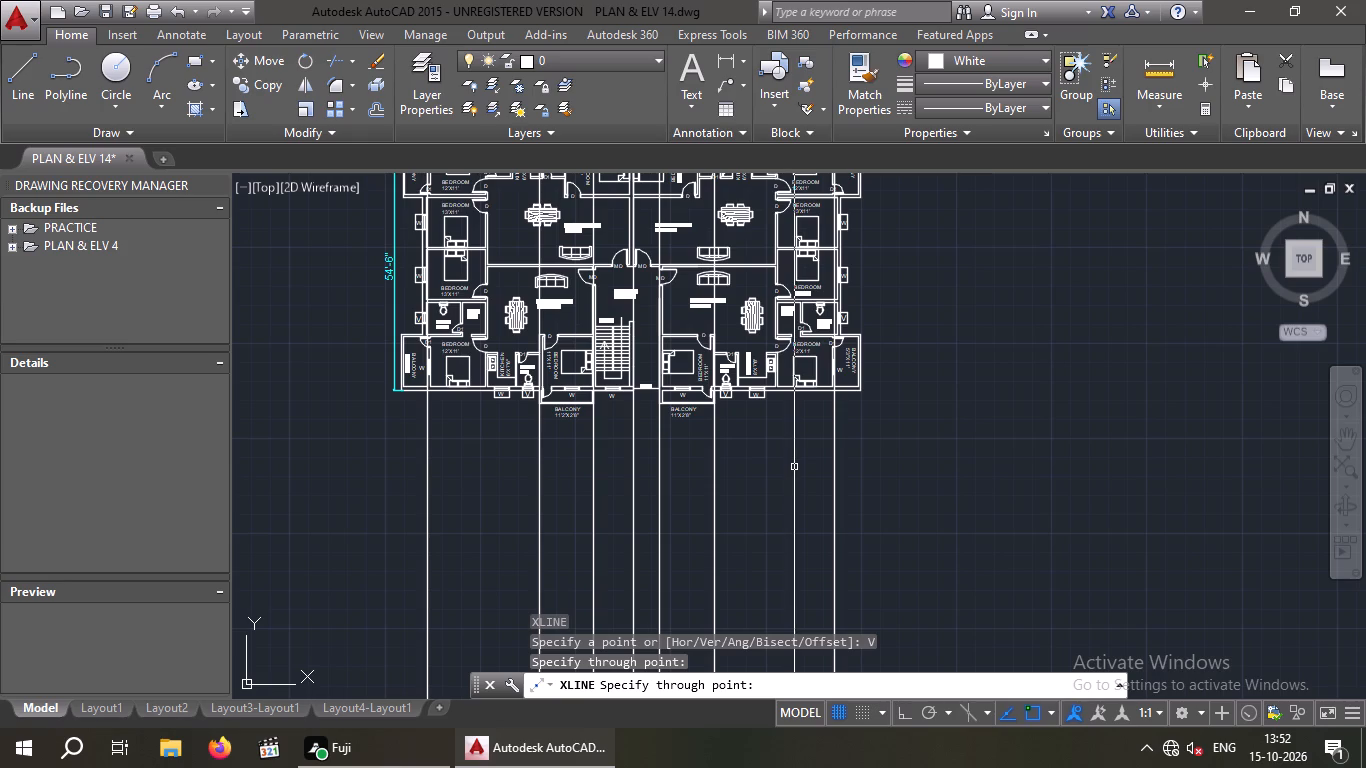
key("Escape")
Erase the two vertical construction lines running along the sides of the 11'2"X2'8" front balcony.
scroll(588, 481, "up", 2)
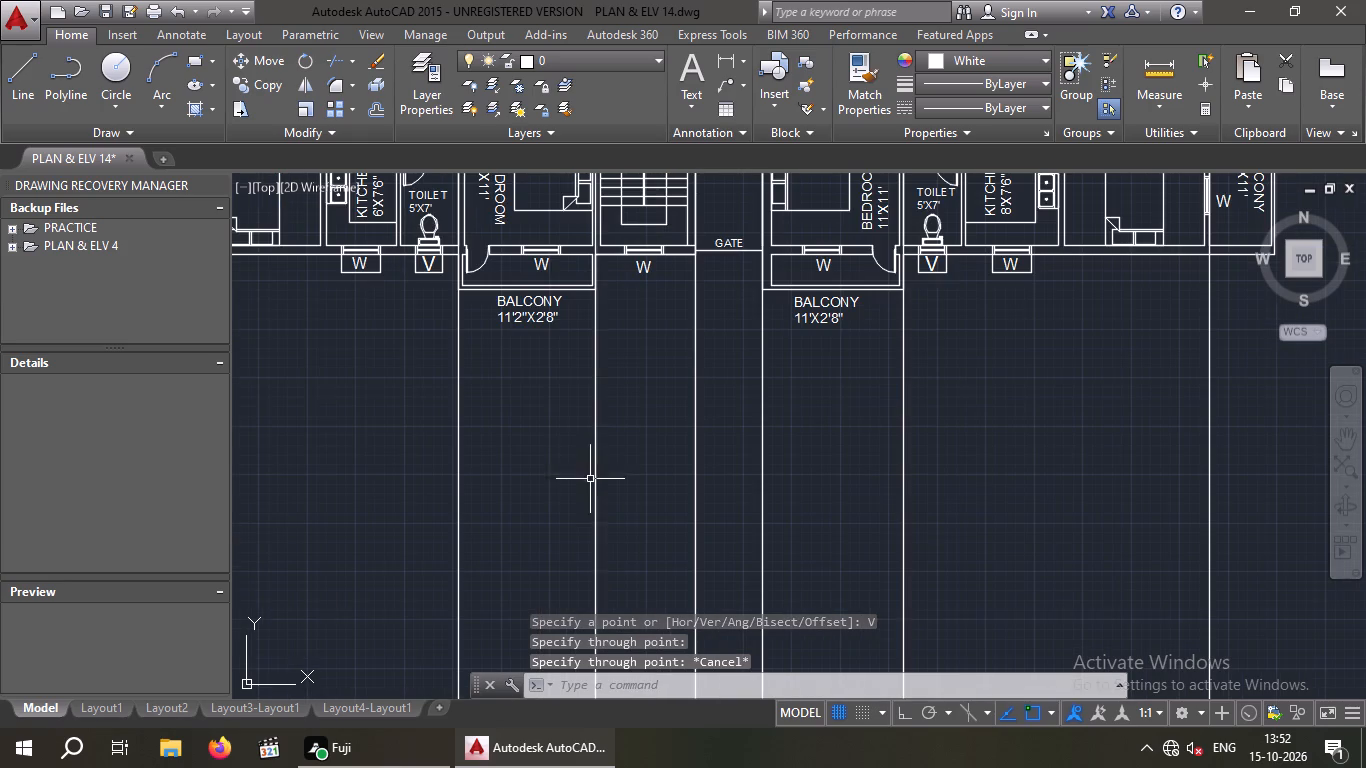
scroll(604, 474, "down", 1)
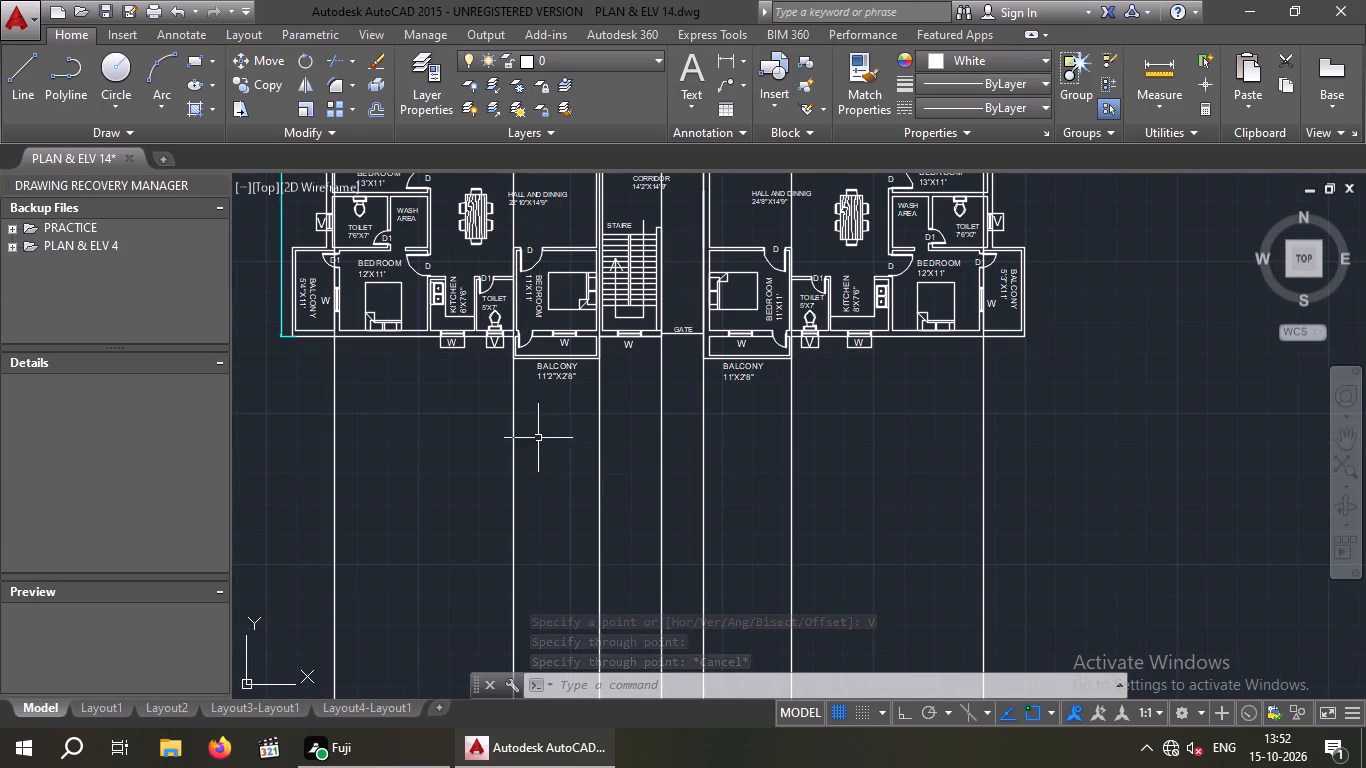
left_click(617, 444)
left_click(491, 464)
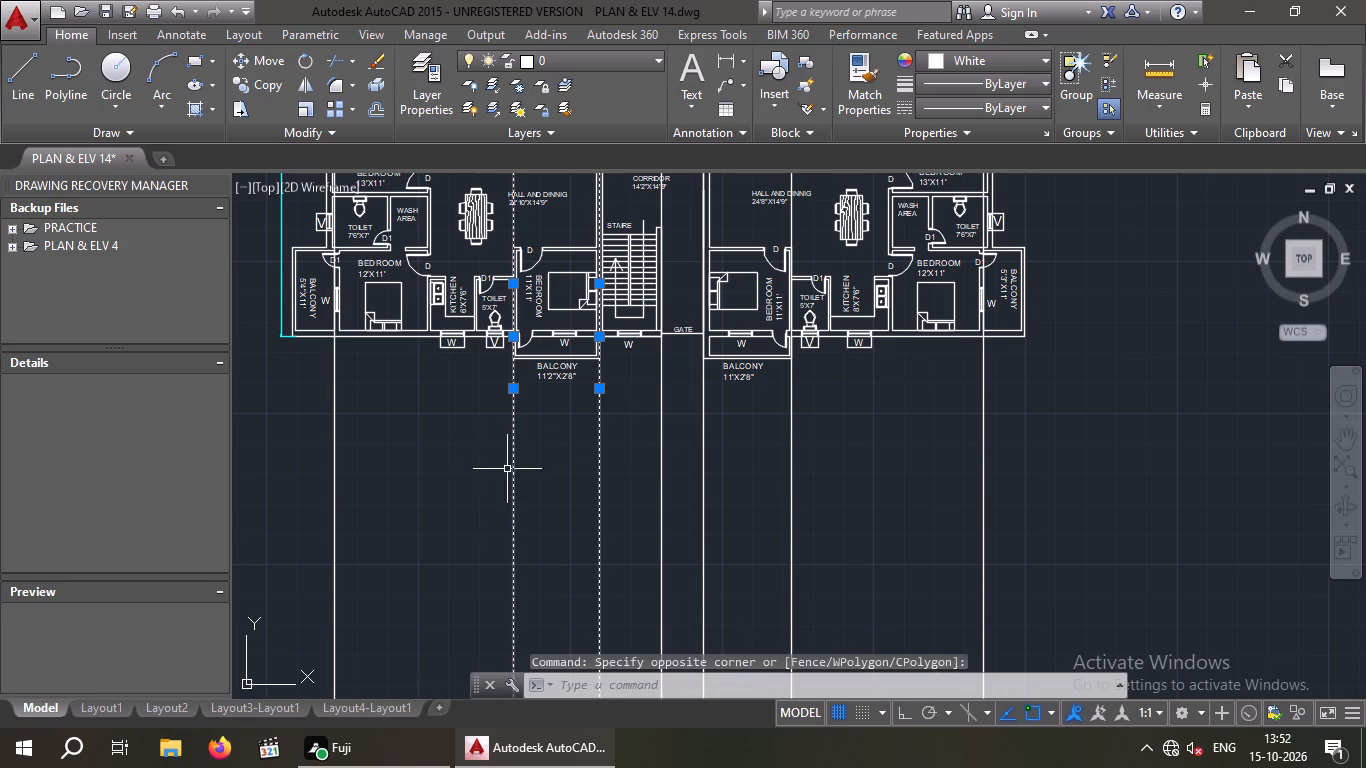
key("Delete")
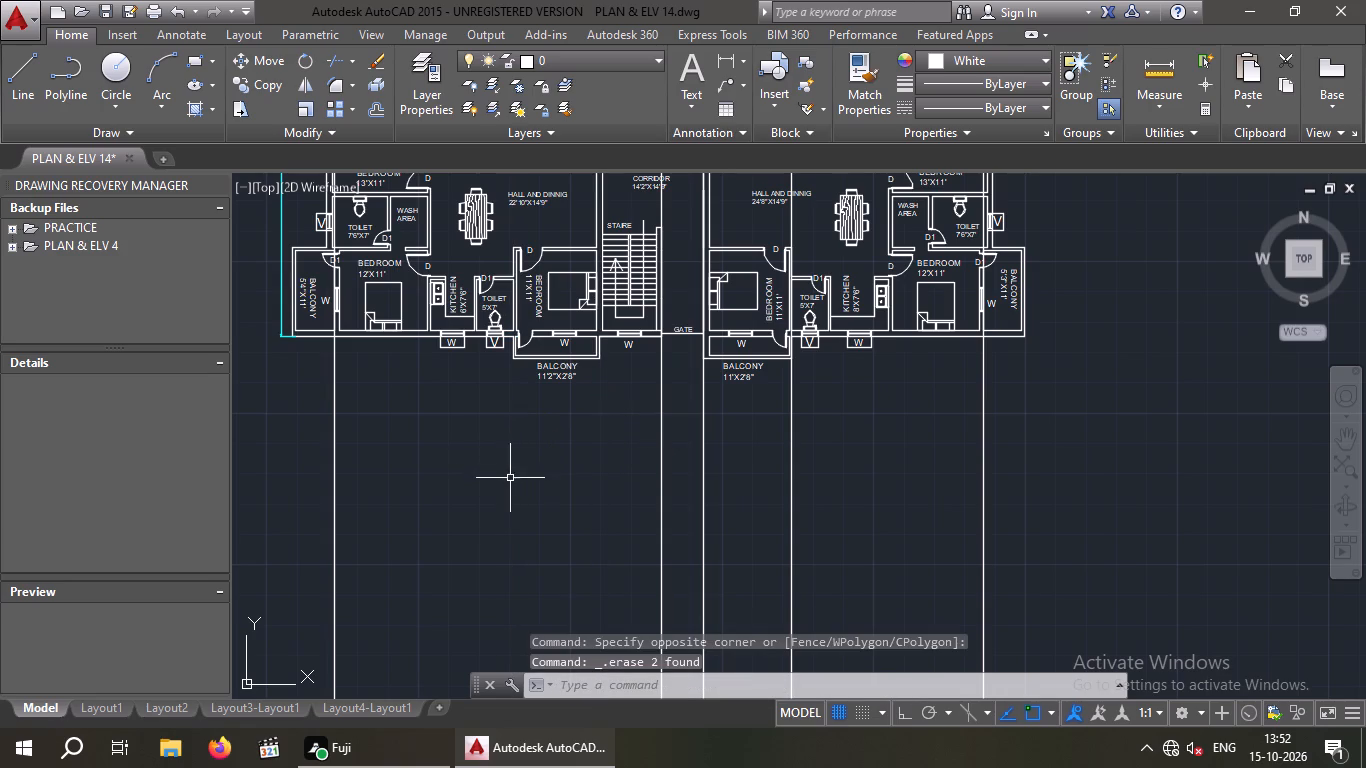
With Ortho on, draw a horizontal line about 213' long across all the vertical construction lines, well below the plan.
middle_click_drag(520, 439, 532, 385)
scroll(533, 374, "down", 1)
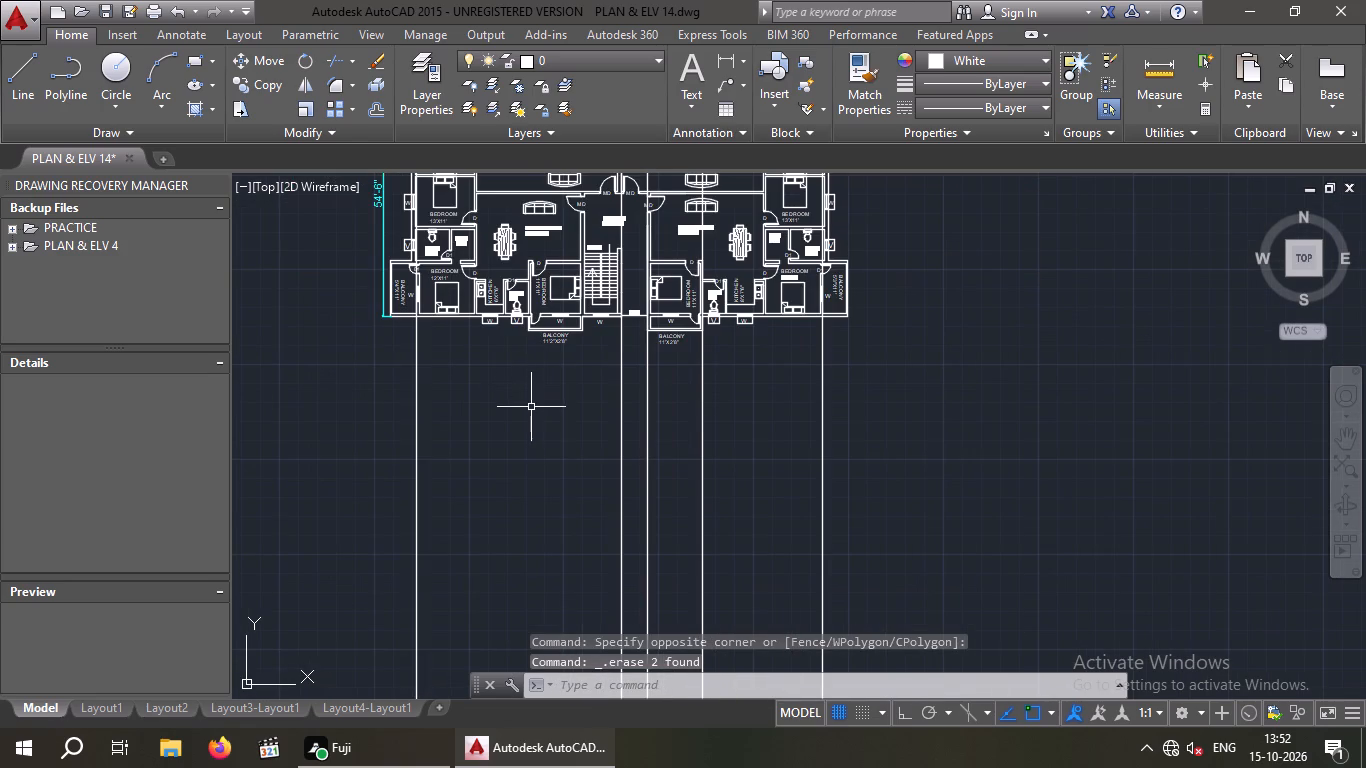
middle_click_drag(510, 354, 503, 343)
scroll(524, 430, "down", 1)
middle_click_drag(510, 387, 491, 326)
scroll(495, 324, "down", 2)
middle_click_drag(499, 396, 473, 318)
scroll(486, 370, "up", 1)
middle_click_drag(490, 401, 493, 465)
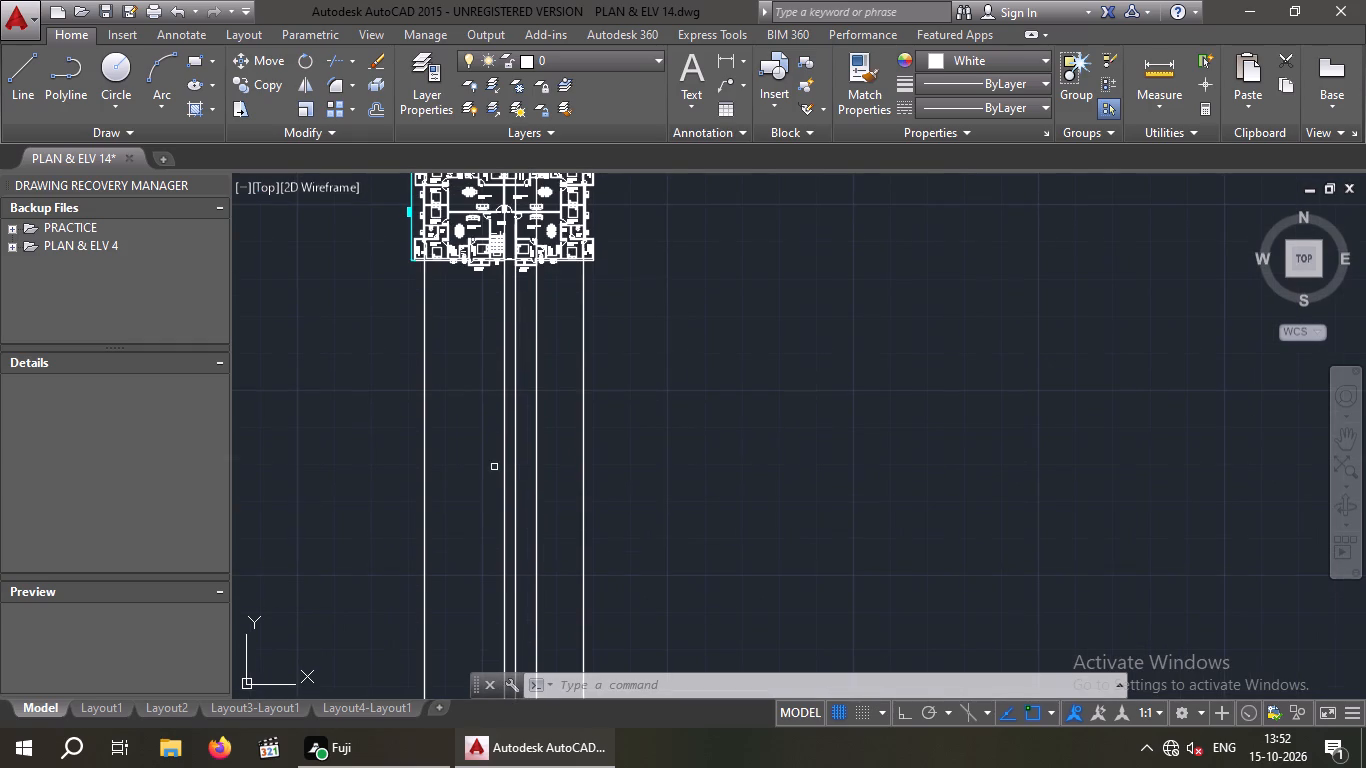
key("l")
key("Return")
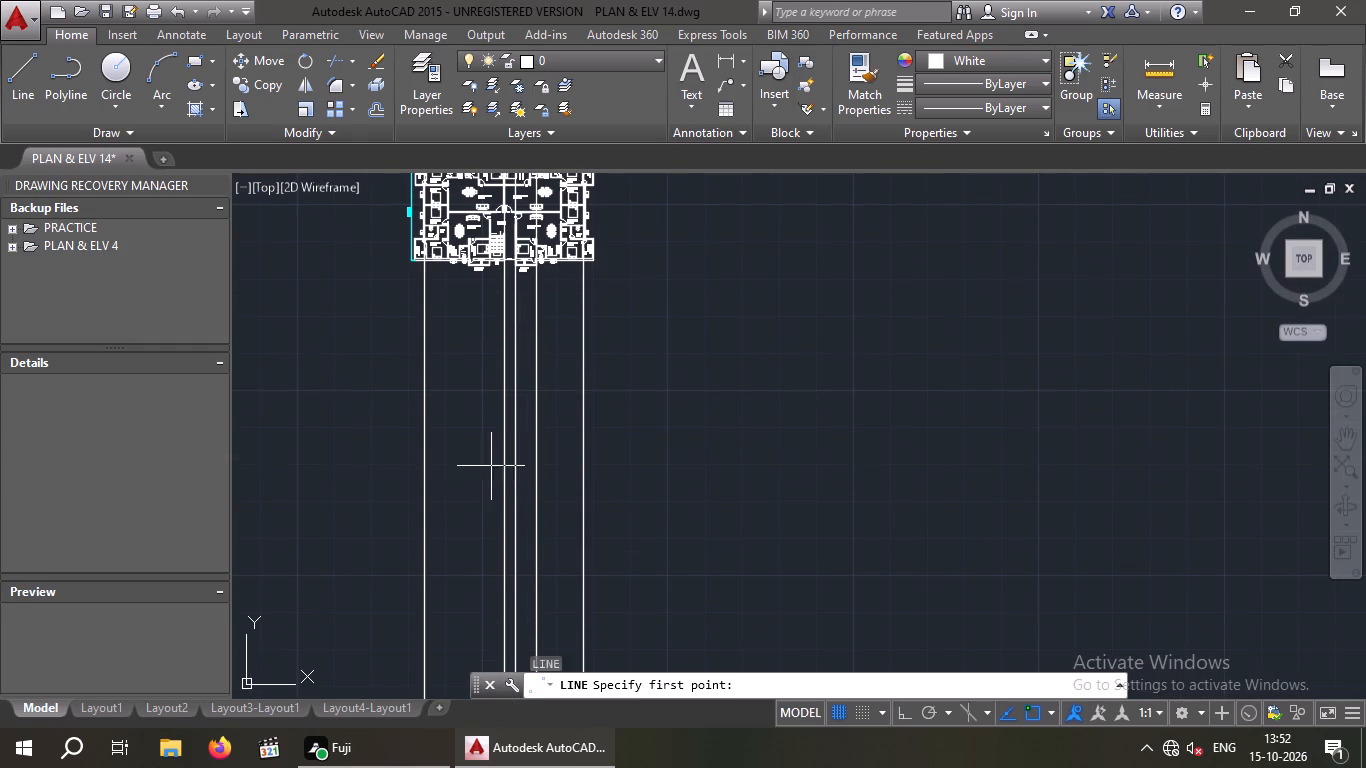
left_click(910, 715)
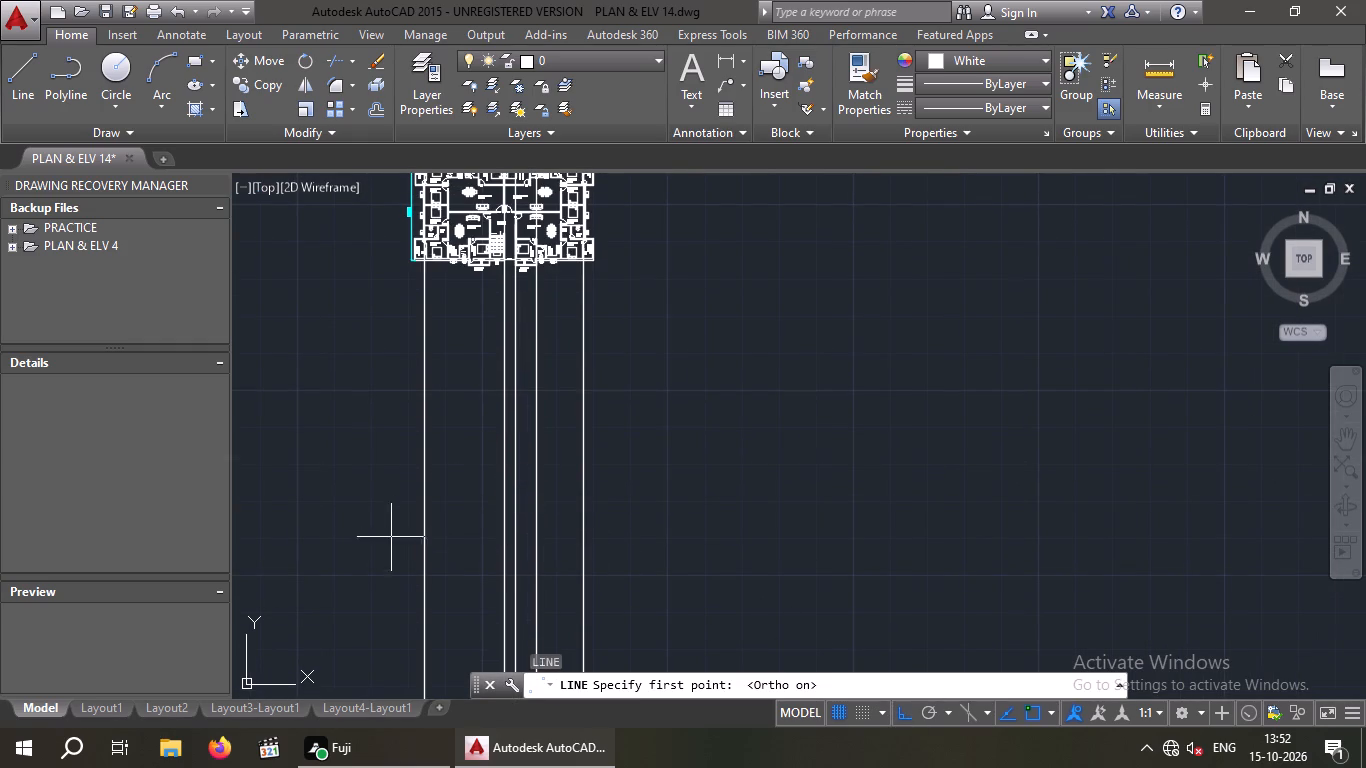
left_click_drag(368, 572, 474, 591)
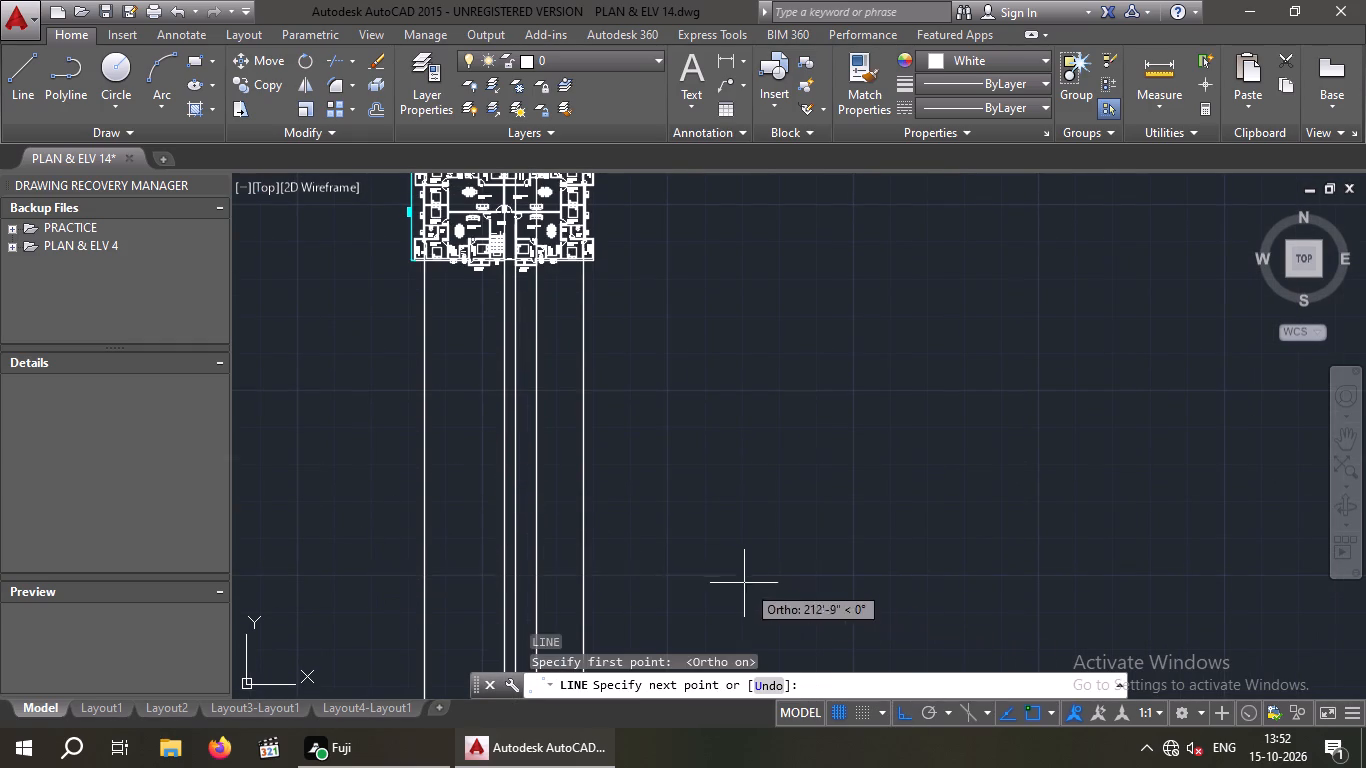
left_click(745, 581)
key("Escape")
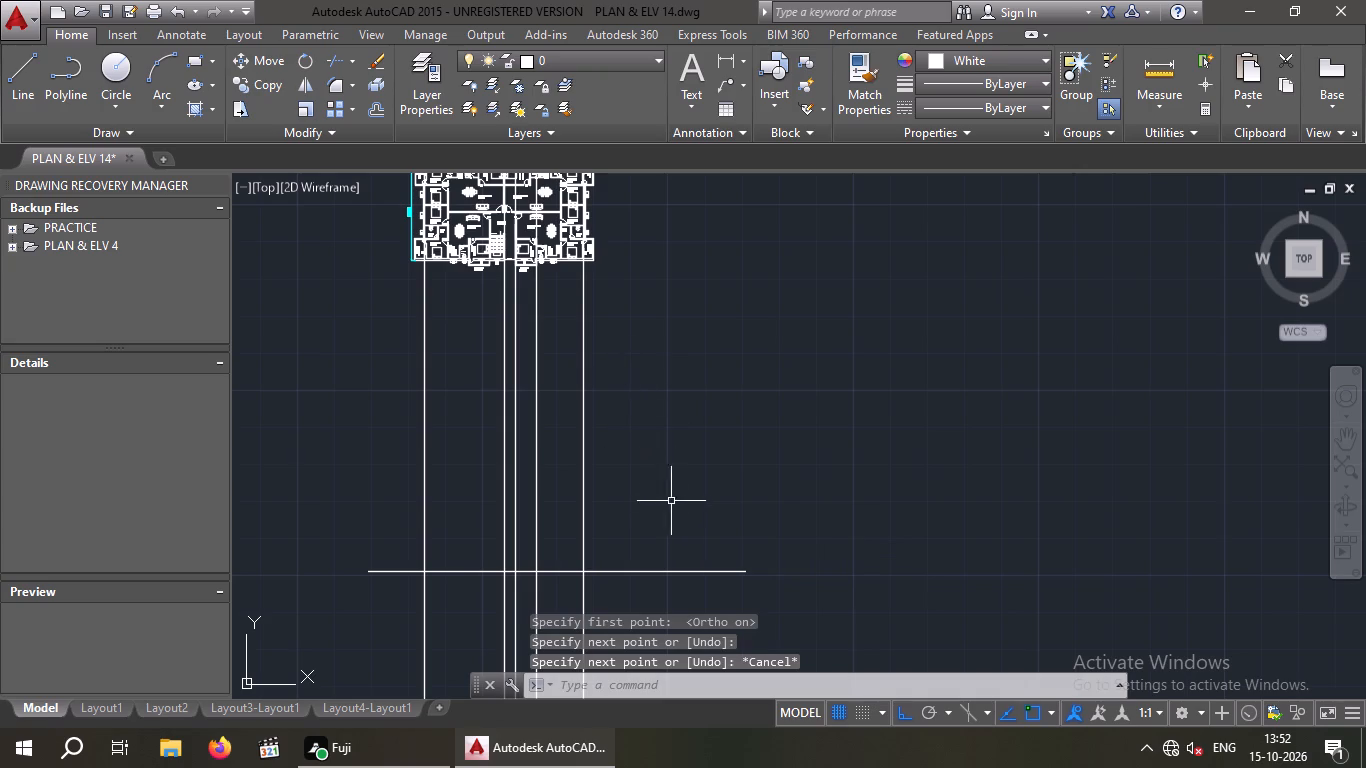
Erase the long horizontal line that crosses the vertical construction lines well below the plan.
left_click_drag(751, 590, 703, 569)
left_click(661, 528)
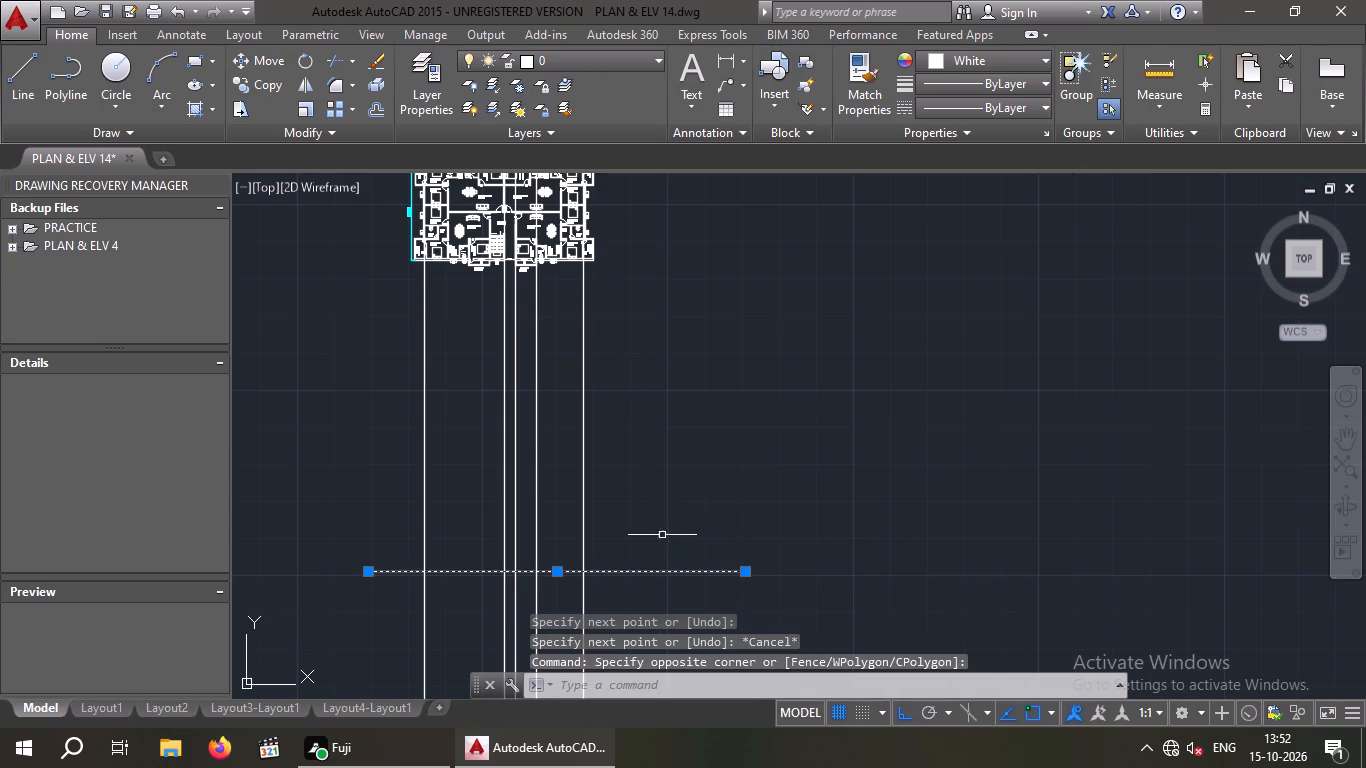
key("Delete")
Draw a new horizontal base line about 146' long across all the vertical construction lines, closer below the plan's front side.
scroll(424, 318, "up", 2)
middle_click_drag(430, 442, 394, 612)
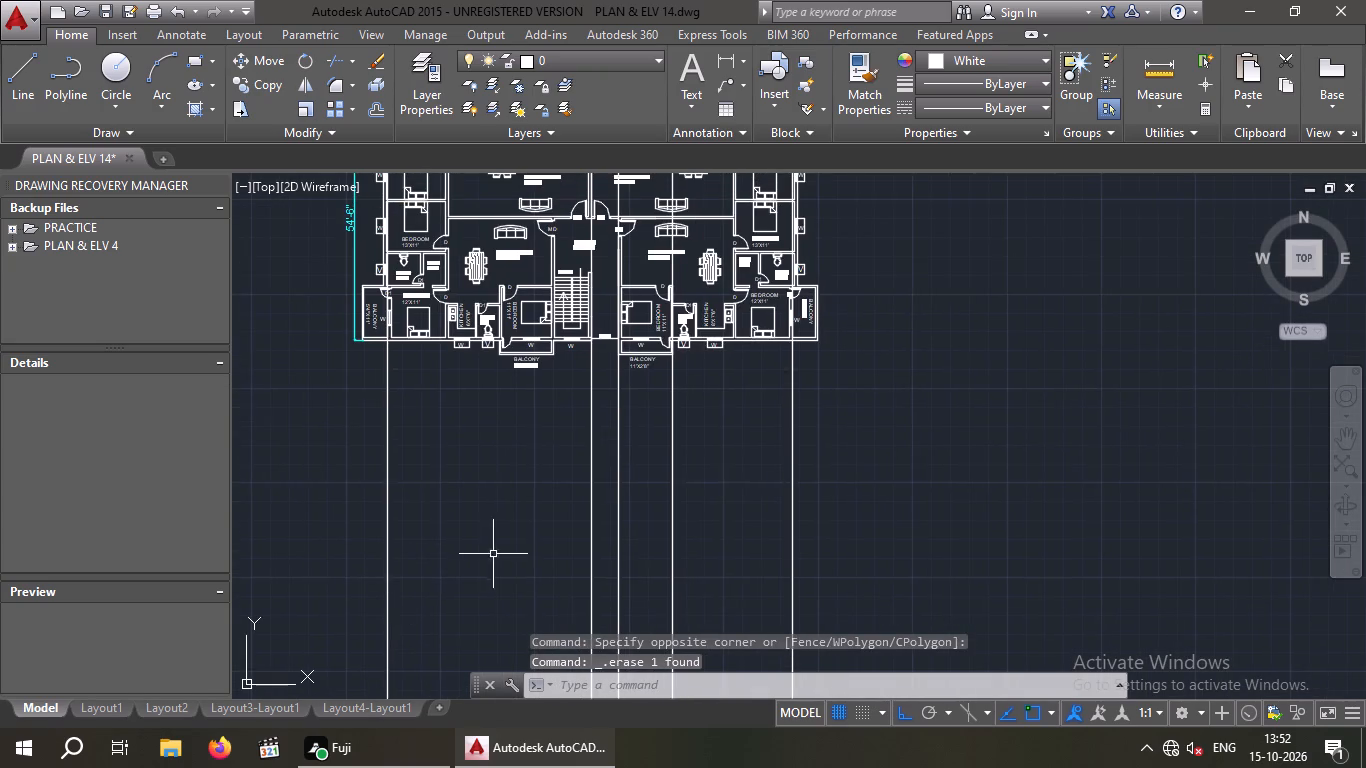
middle_click_drag(486, 549, 429, 484)
scroll(461, 264, "up", 4)
scroll(474, 289, "down", 1)
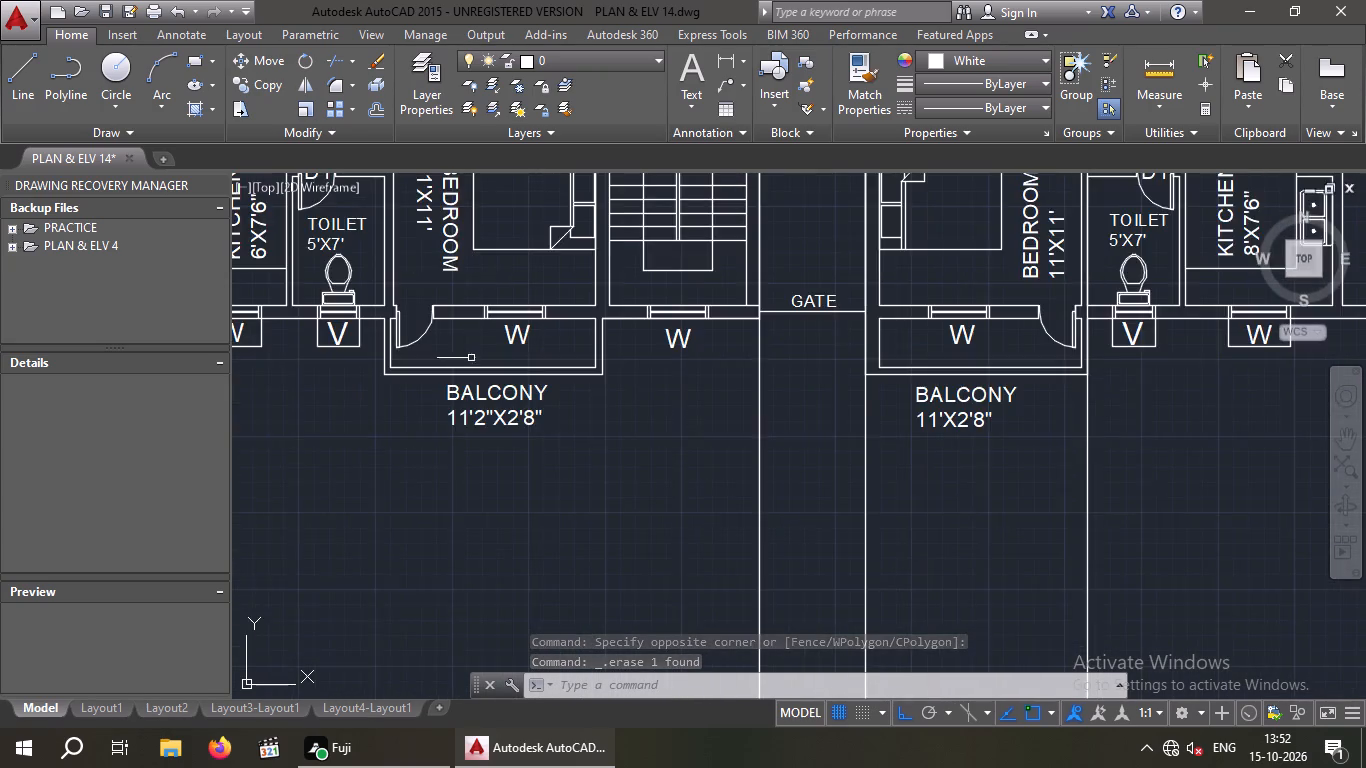
middle_click(472, 359)
scroll(471, 346, "down", 2)
middle_click_drag(466, 427, 465, 417)
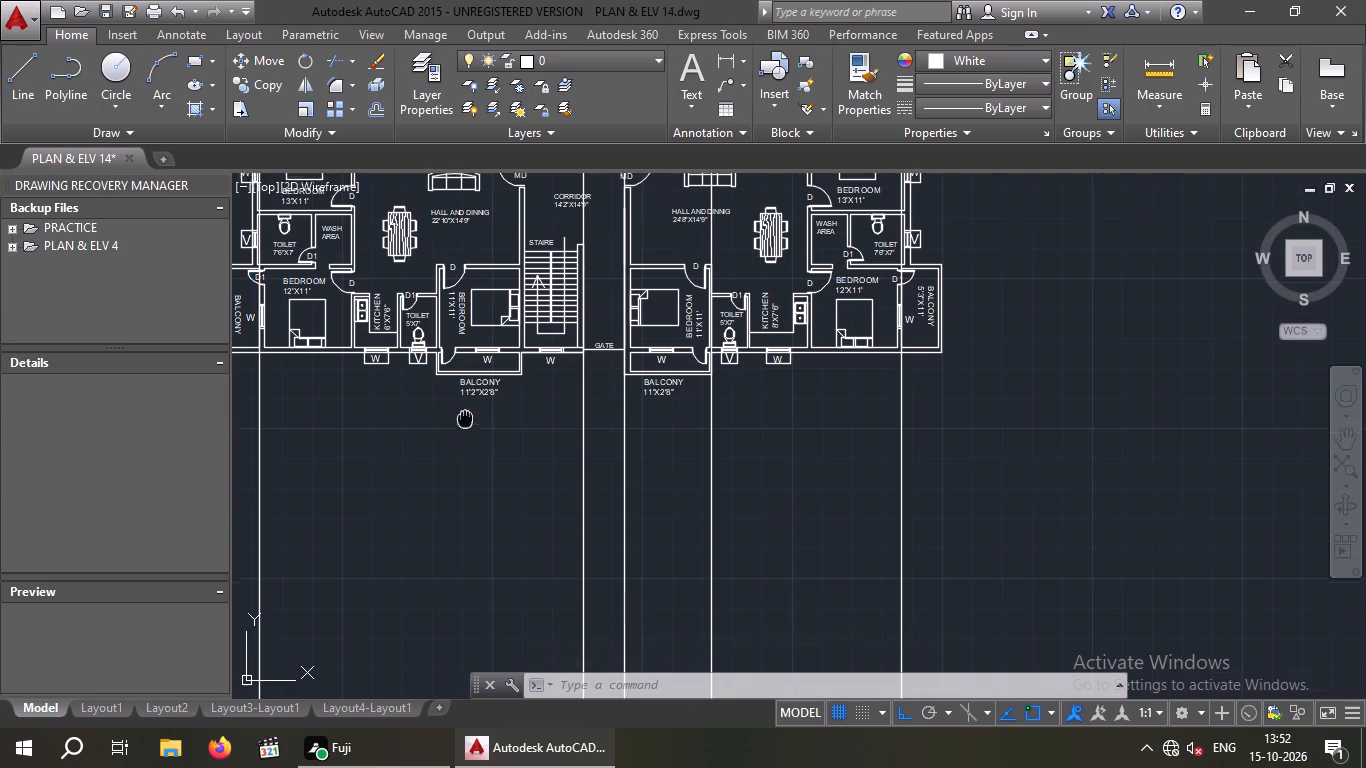
middle_click_drag(465, 417, 465, 346)
middle_click_drag(534, 425, 564, 252)
scroll(560, 255, "down", 2)
middle_click_drag(585, 406, 572, 407)
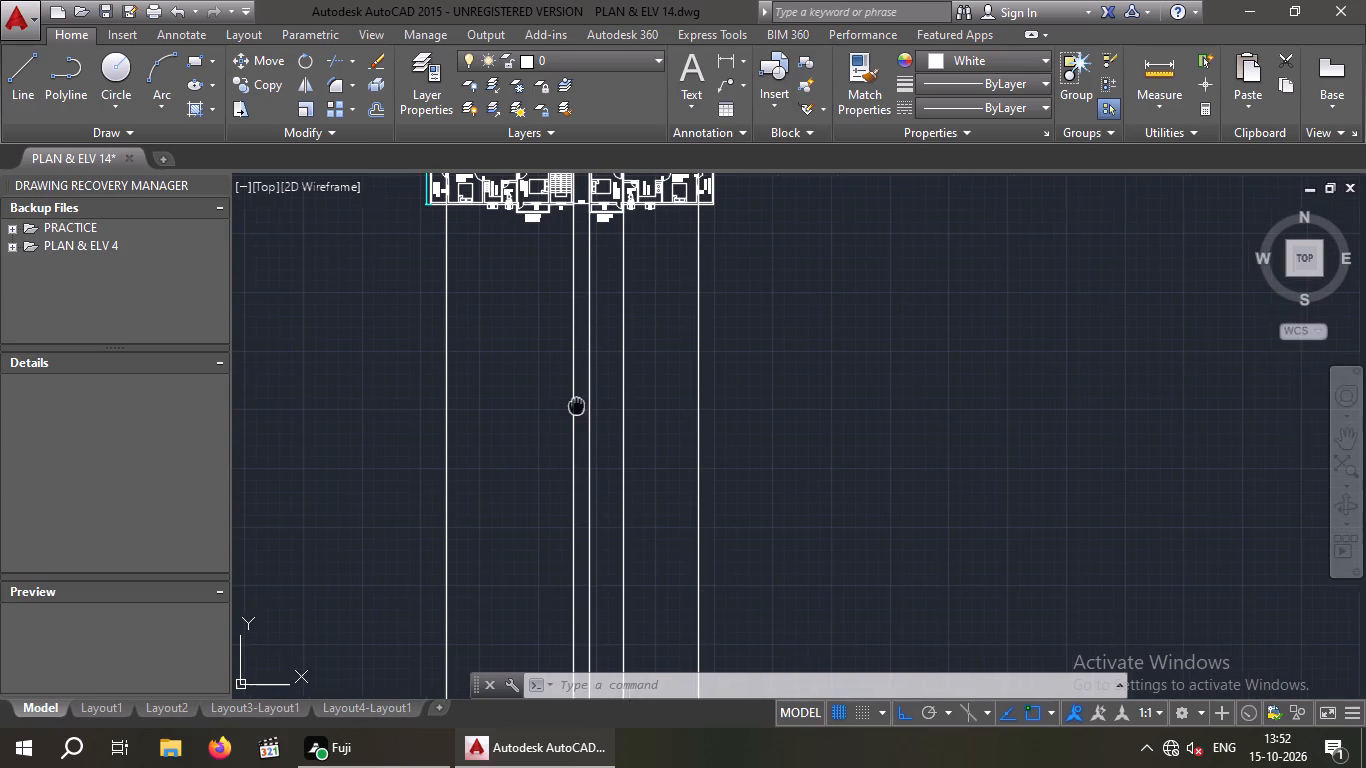
middle_click_drag(572, 407, 529, 414)
key("l")
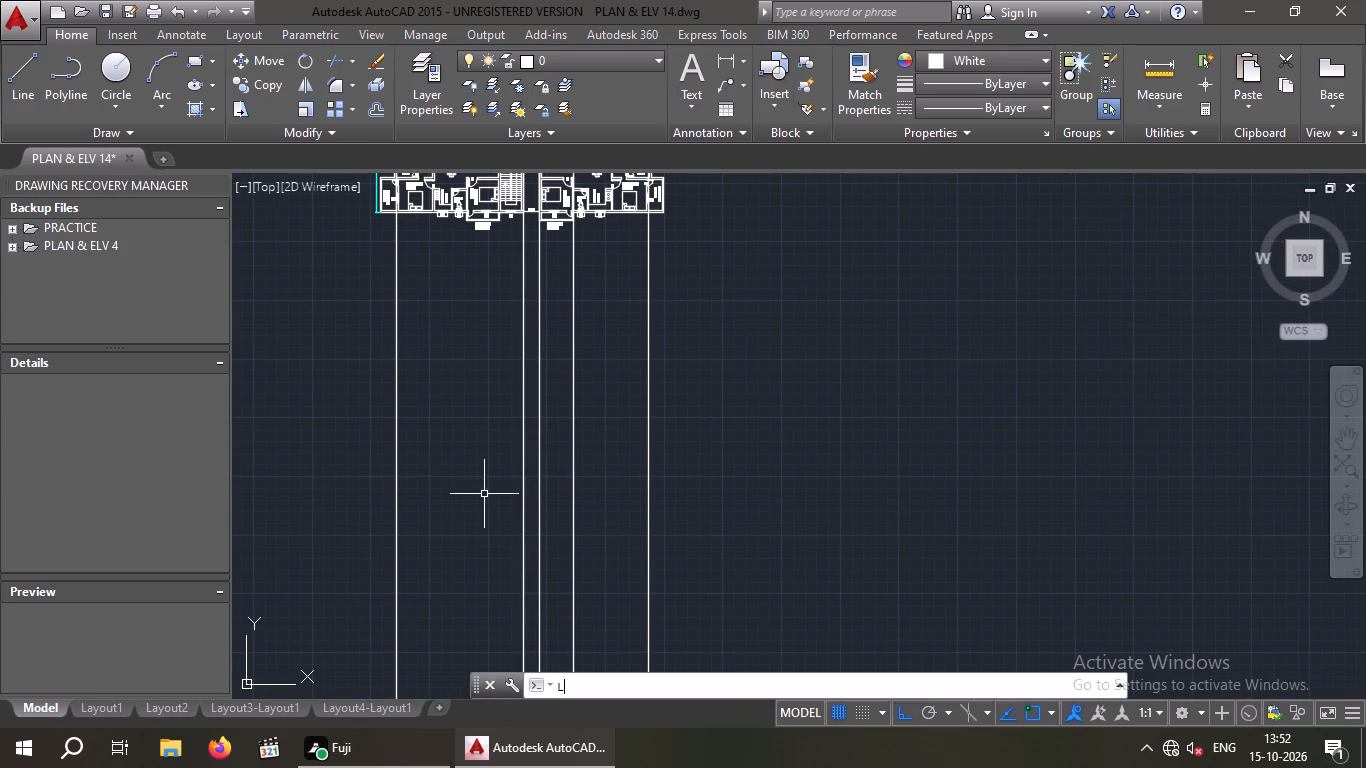
key("Return")
left_click(378, 533)
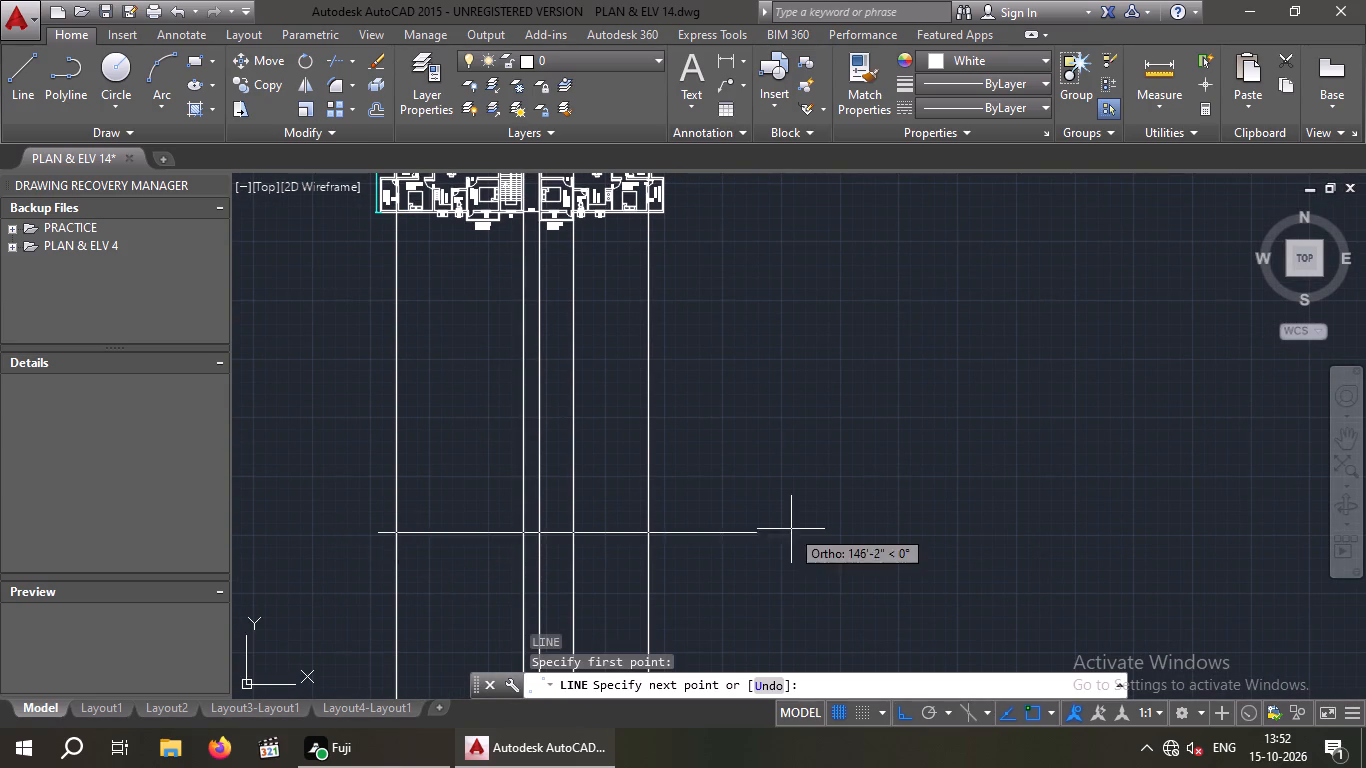
left_click(794, 529)
key("Escape")
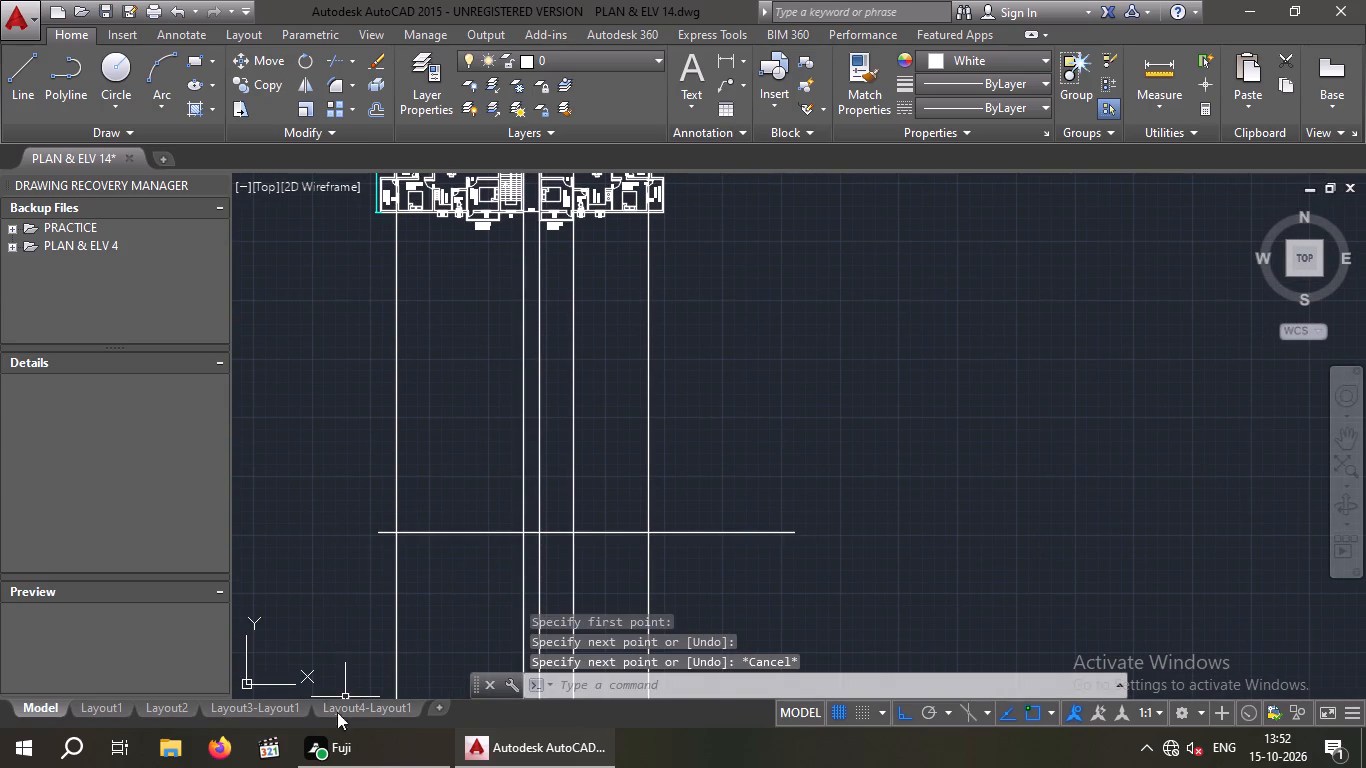
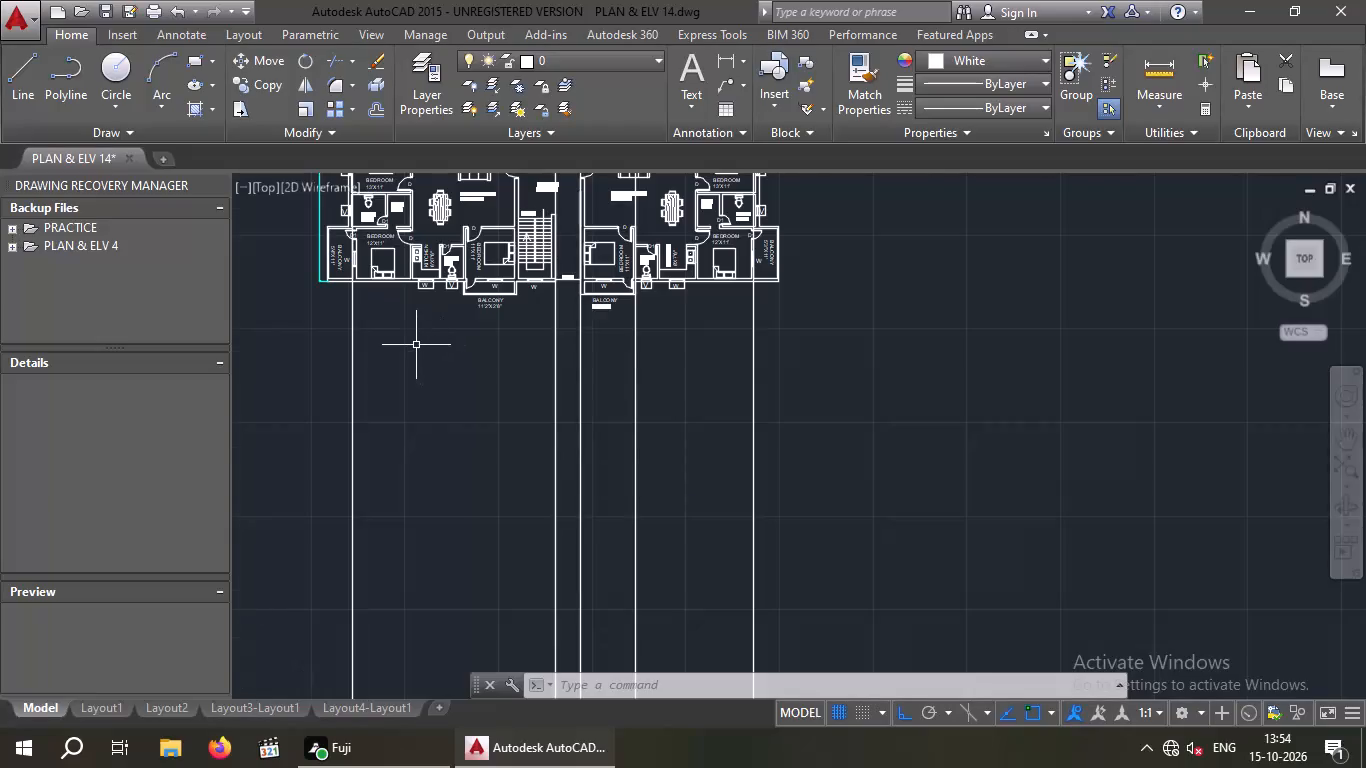
Examine the front edge of the floor plan and the projection lines running down from it.
scroll(416, 345, "up", 2)
scroll(416, 345, "down", 3)
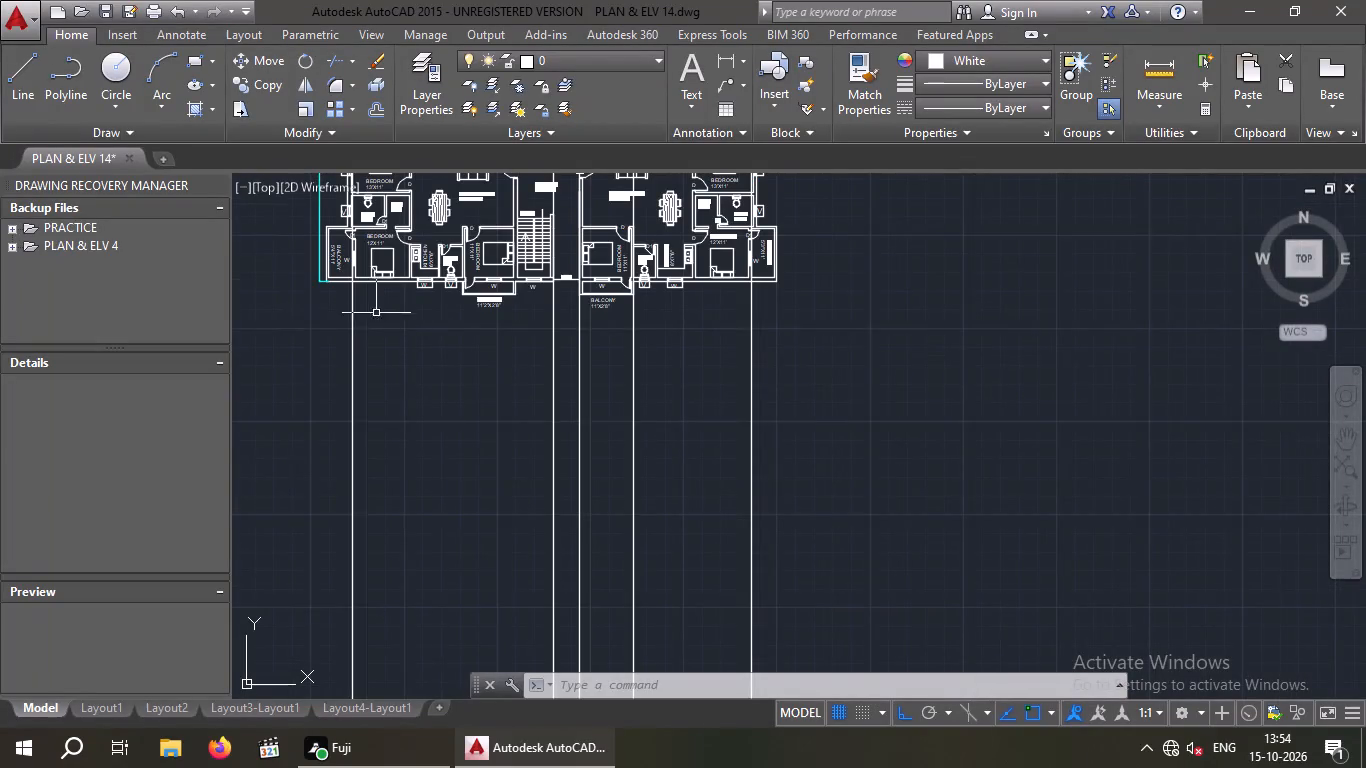
scroll(365, 303, "up", 2)
middle_click_drag(372, 332, 360, 407)
scroll(363, 400, "down", 1)
scroll(391, 333, "up", 2)
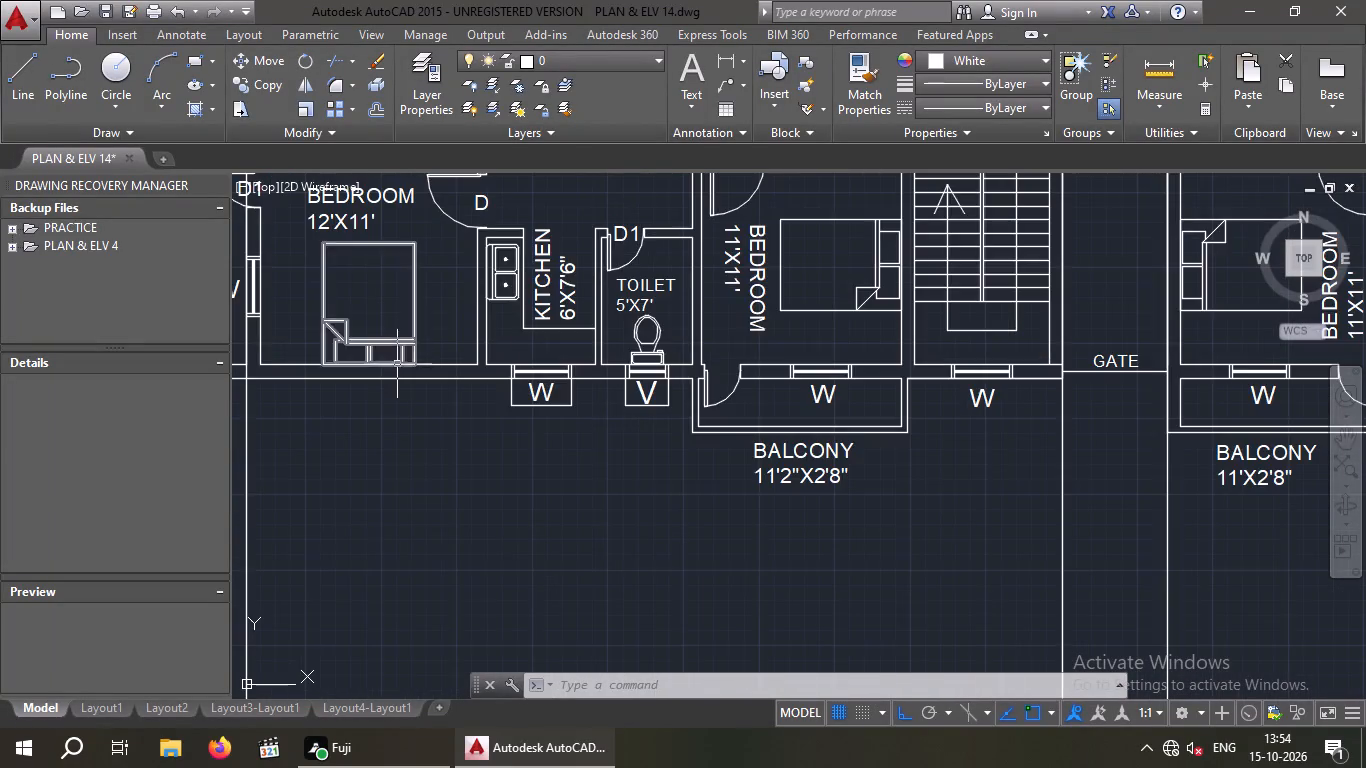
scroll(397, 368, "down", 2)
middle_click_drag(401, 405, 388, 345)
scroll(380, 340, "down", 2)
middle_click_drag(404, 412, 359, 259)
key("Escape")
key("Escape")
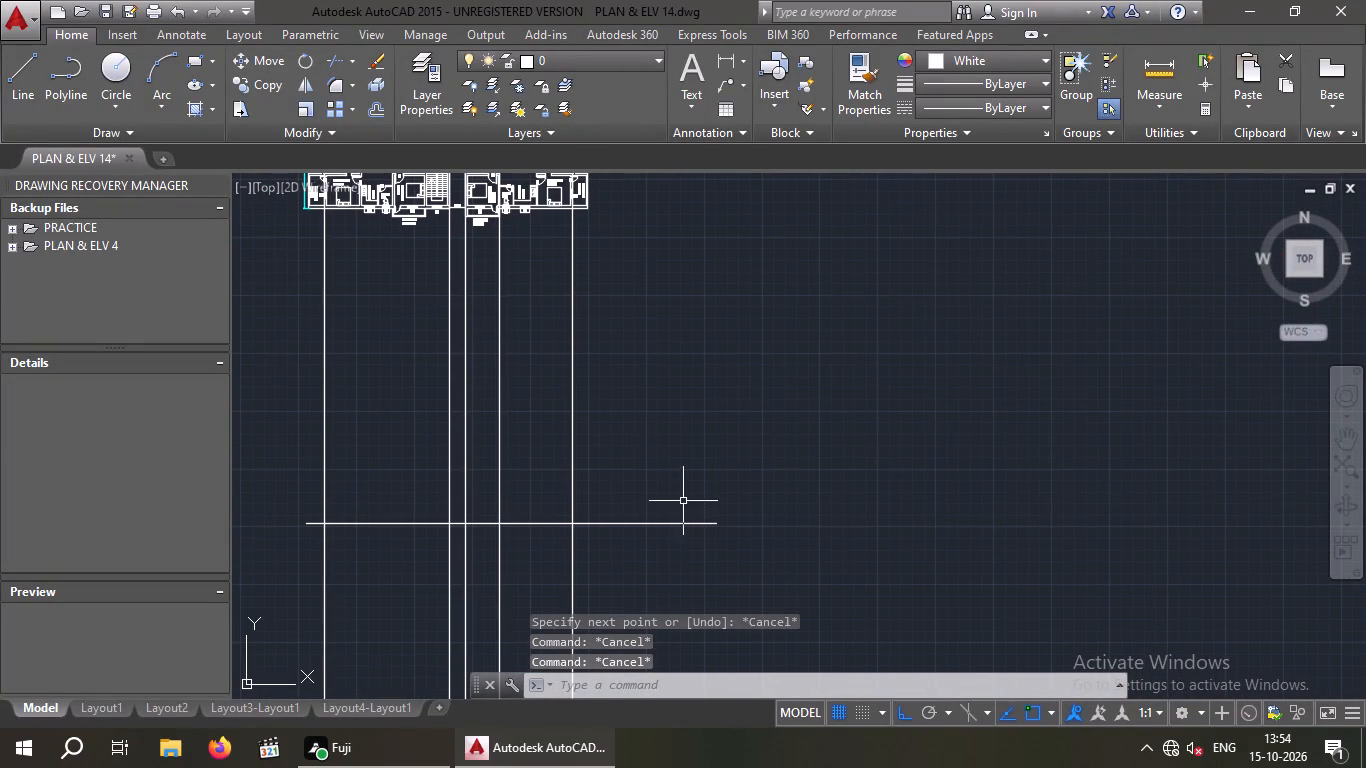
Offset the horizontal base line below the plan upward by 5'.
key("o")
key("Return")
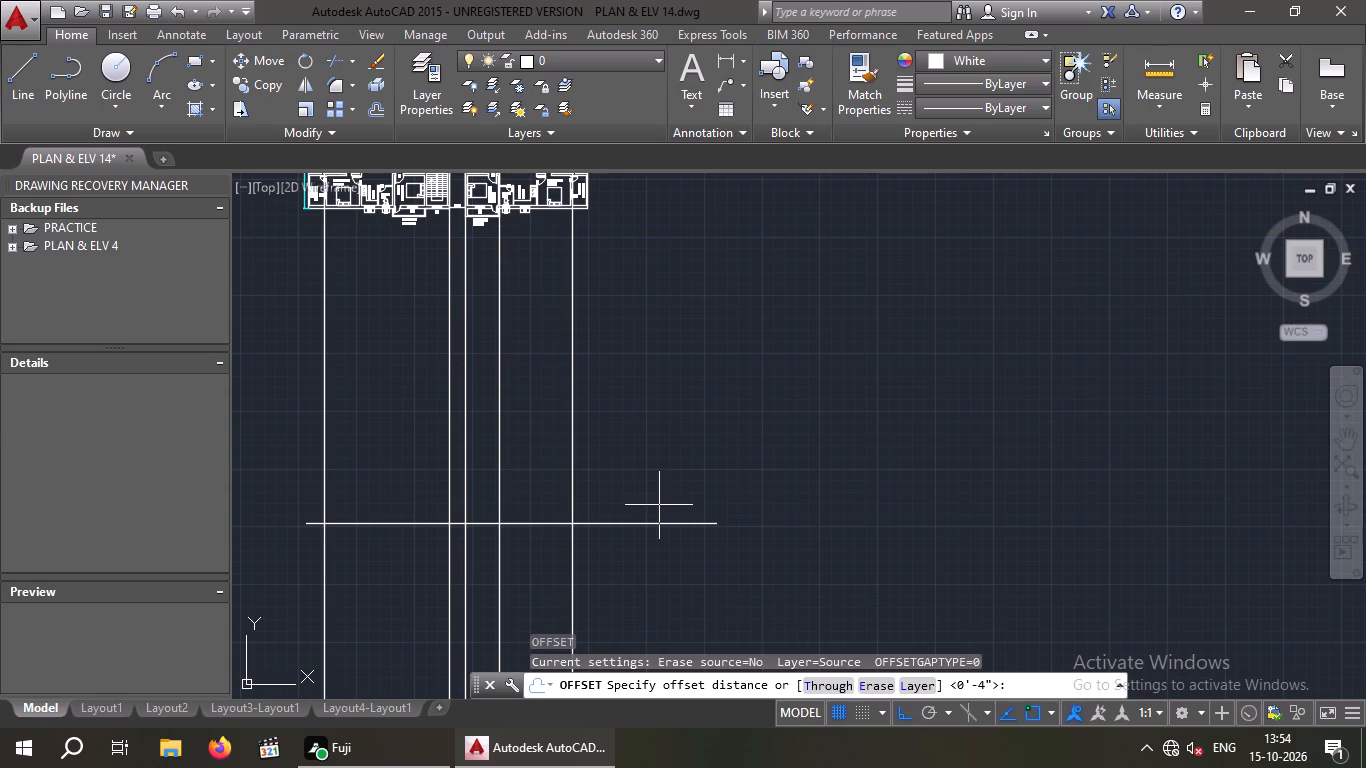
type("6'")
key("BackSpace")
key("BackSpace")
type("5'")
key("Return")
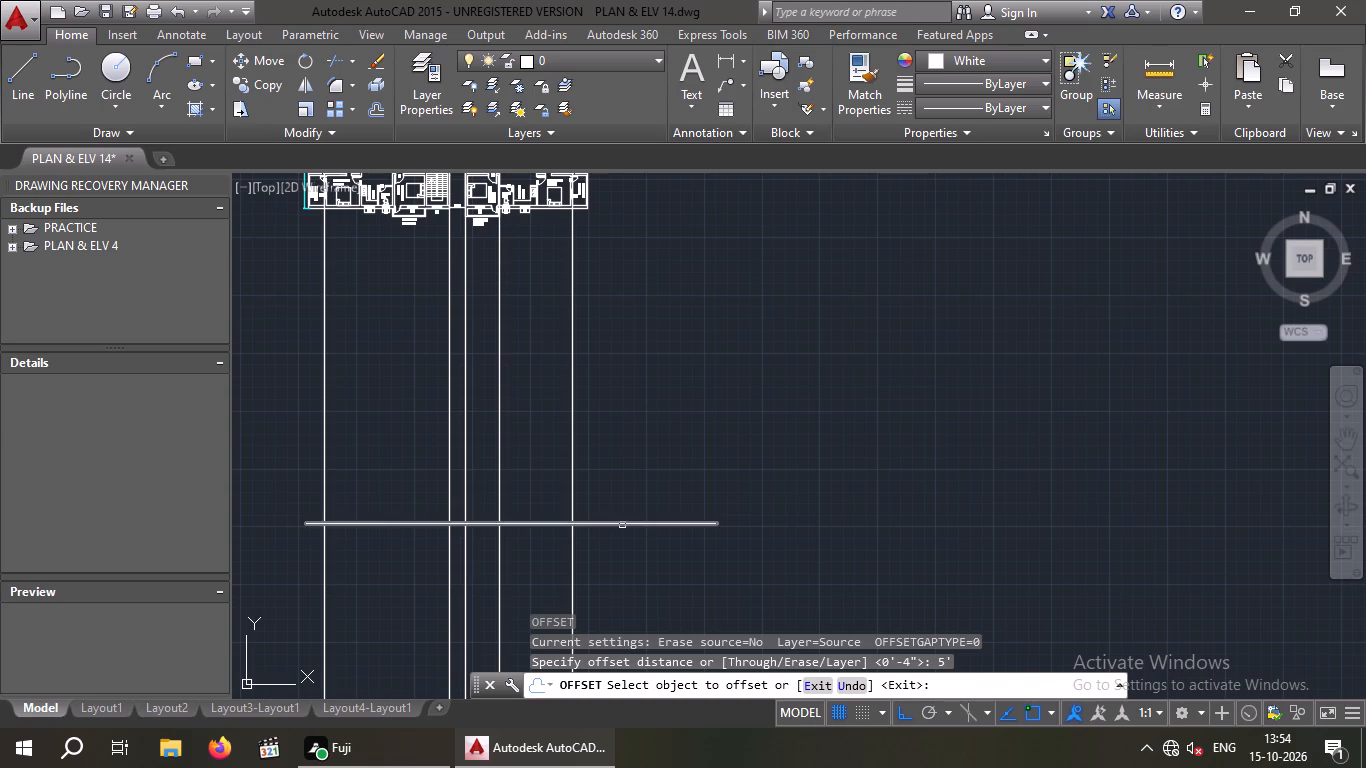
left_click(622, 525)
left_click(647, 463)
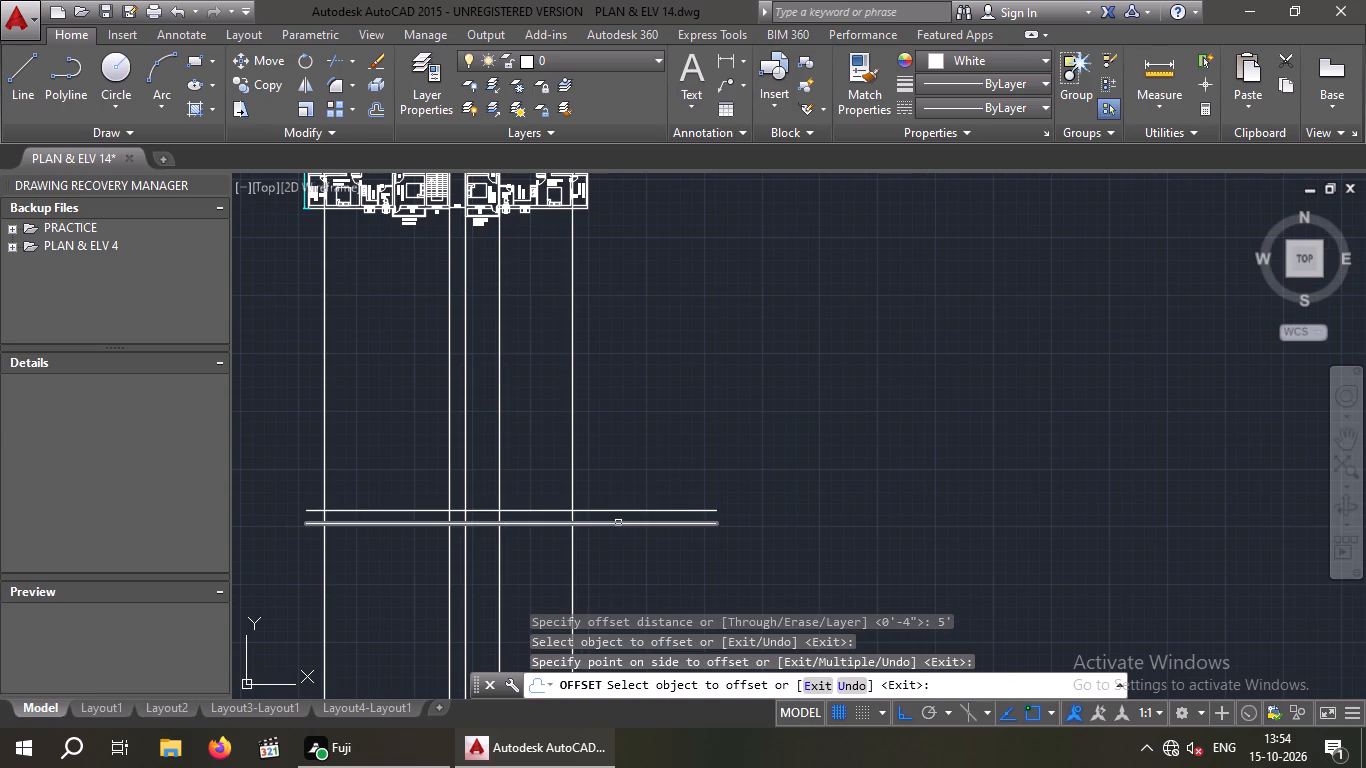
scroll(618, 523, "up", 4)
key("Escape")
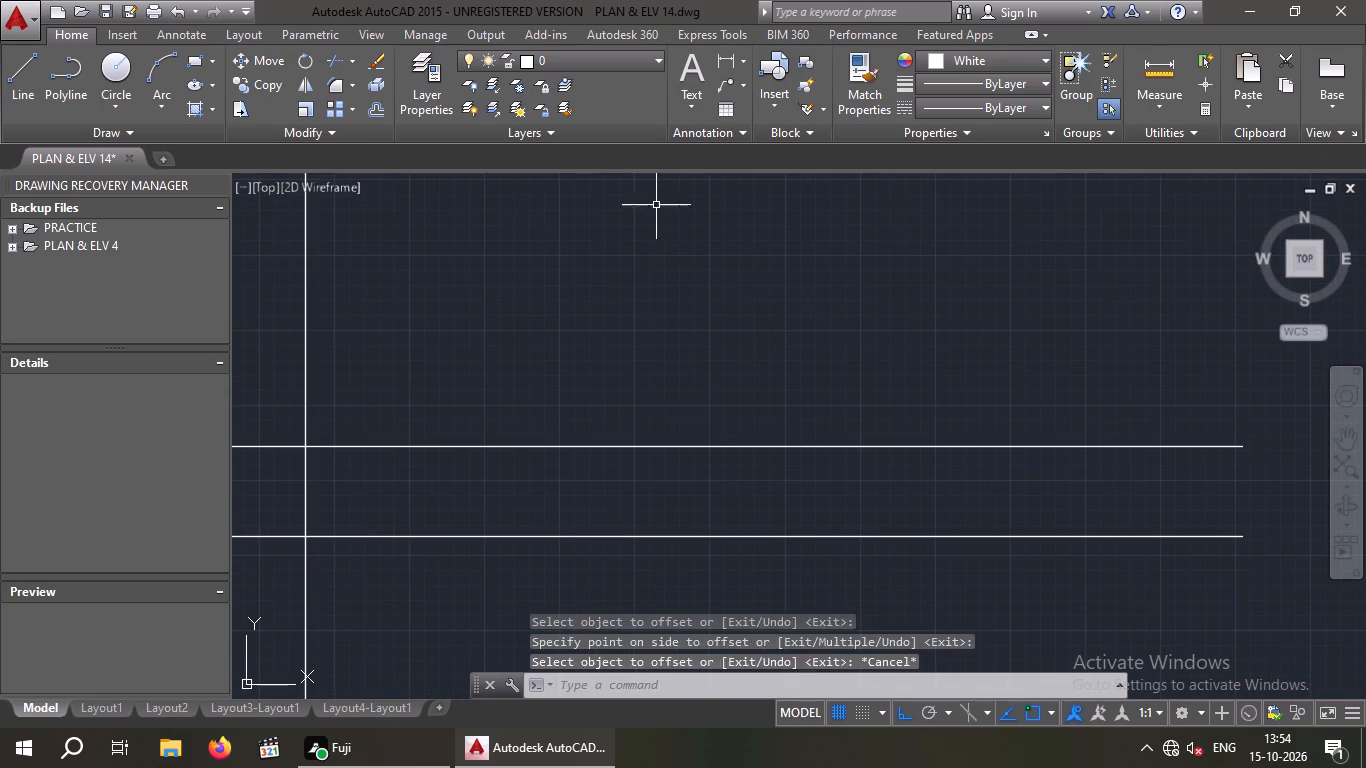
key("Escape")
Check the spacing between the two horizontal lines with a linear dimension.
left_click(730, 56)
left_click_drag(302, 444, 311, 473)
left_click_drag(305, 538, 342, 551)
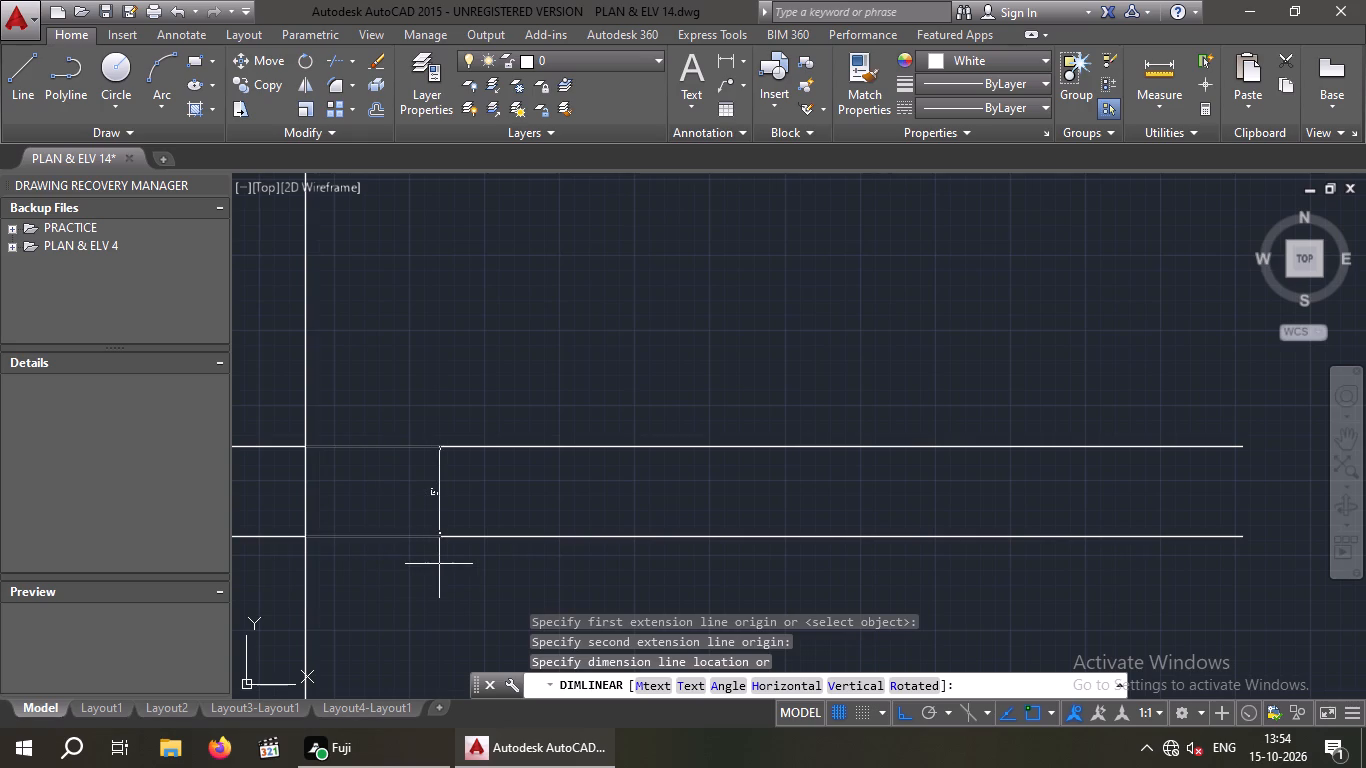
key("Escape")
key("Escape")
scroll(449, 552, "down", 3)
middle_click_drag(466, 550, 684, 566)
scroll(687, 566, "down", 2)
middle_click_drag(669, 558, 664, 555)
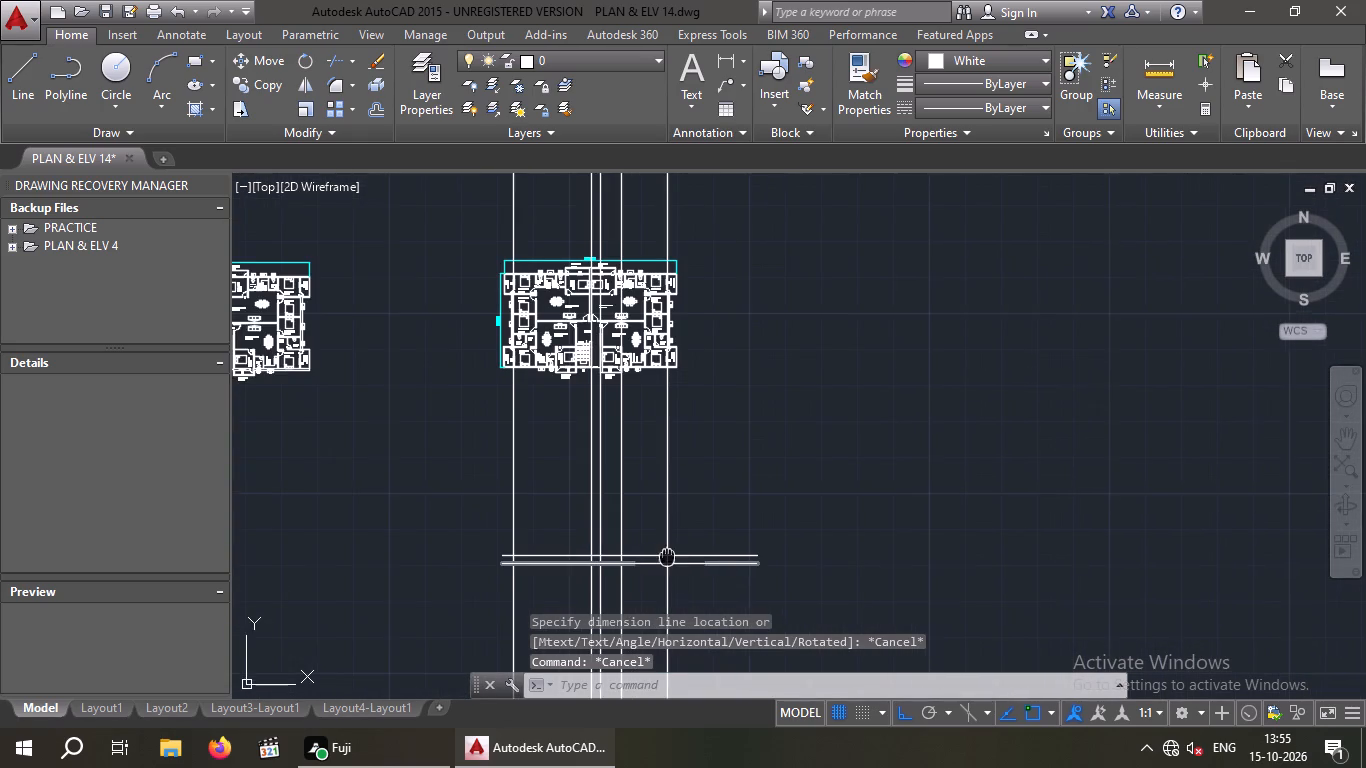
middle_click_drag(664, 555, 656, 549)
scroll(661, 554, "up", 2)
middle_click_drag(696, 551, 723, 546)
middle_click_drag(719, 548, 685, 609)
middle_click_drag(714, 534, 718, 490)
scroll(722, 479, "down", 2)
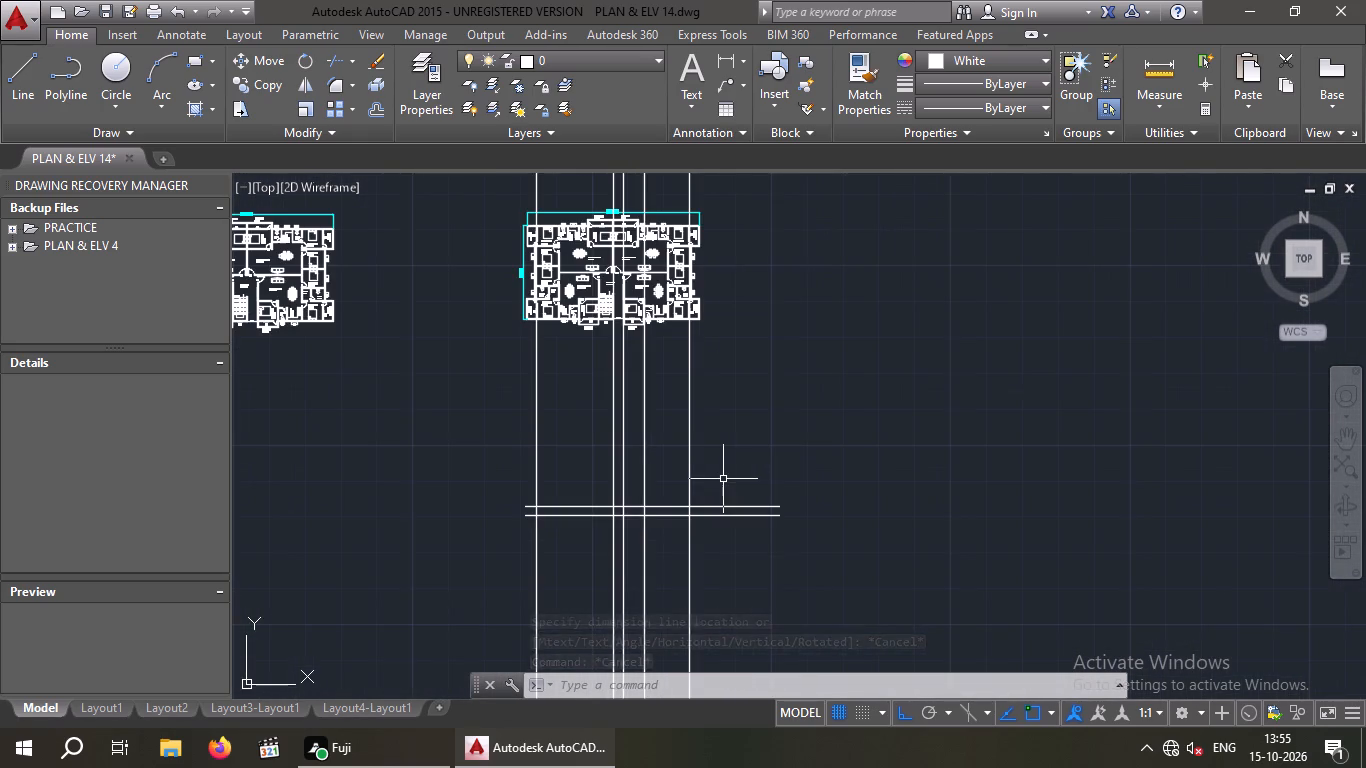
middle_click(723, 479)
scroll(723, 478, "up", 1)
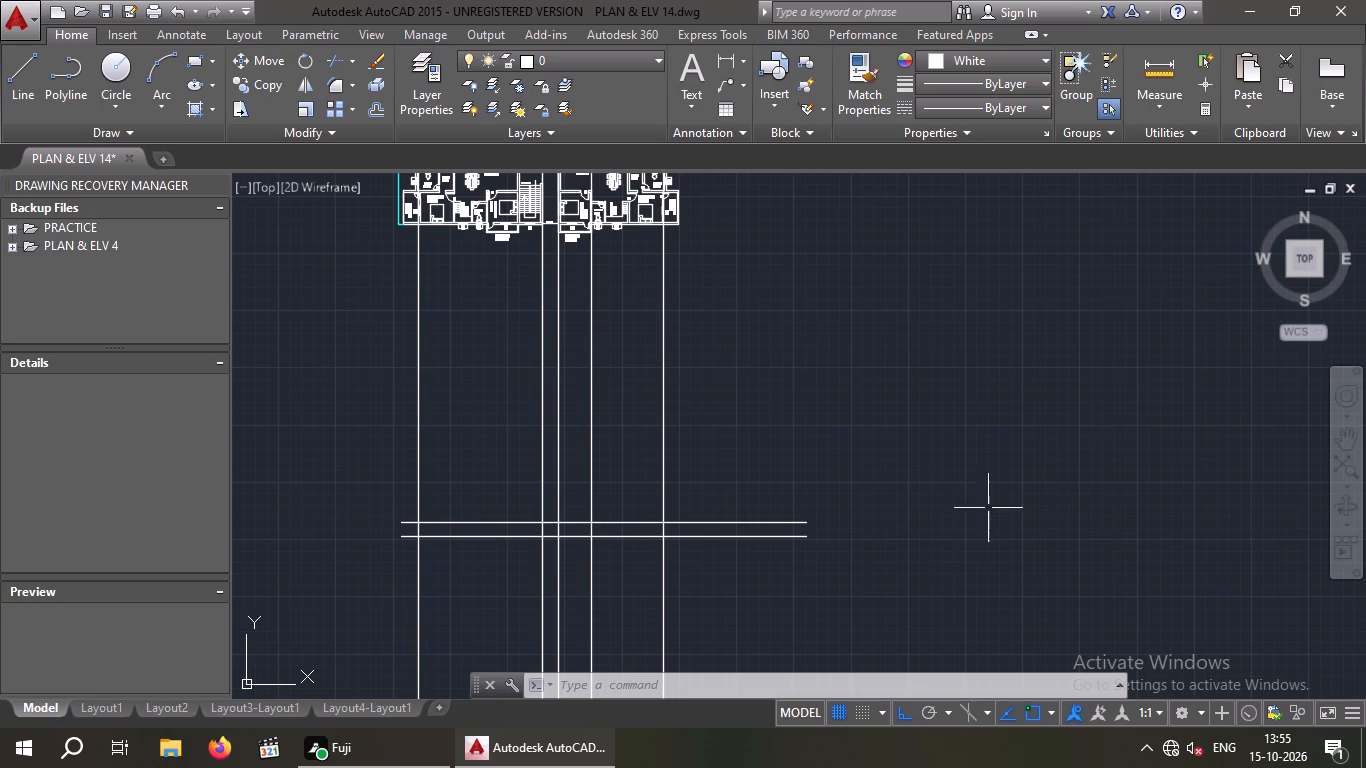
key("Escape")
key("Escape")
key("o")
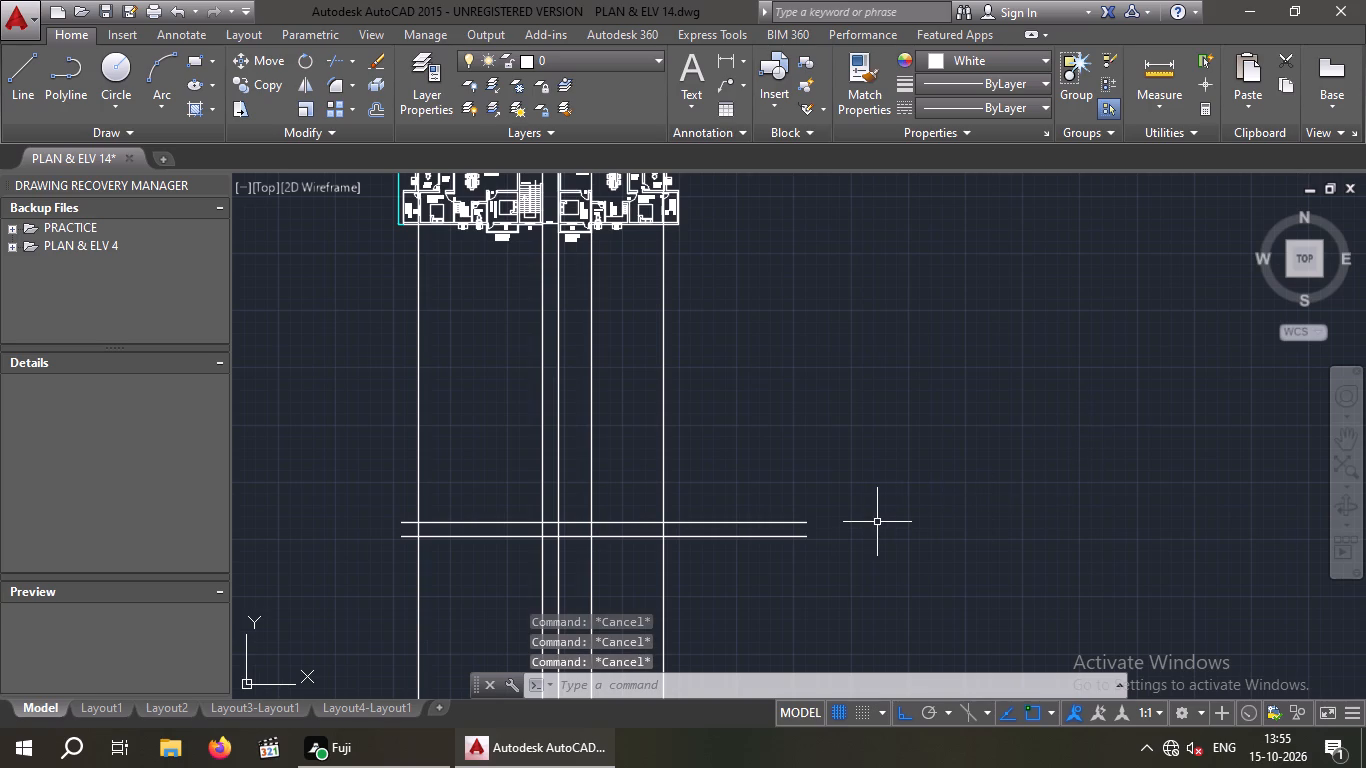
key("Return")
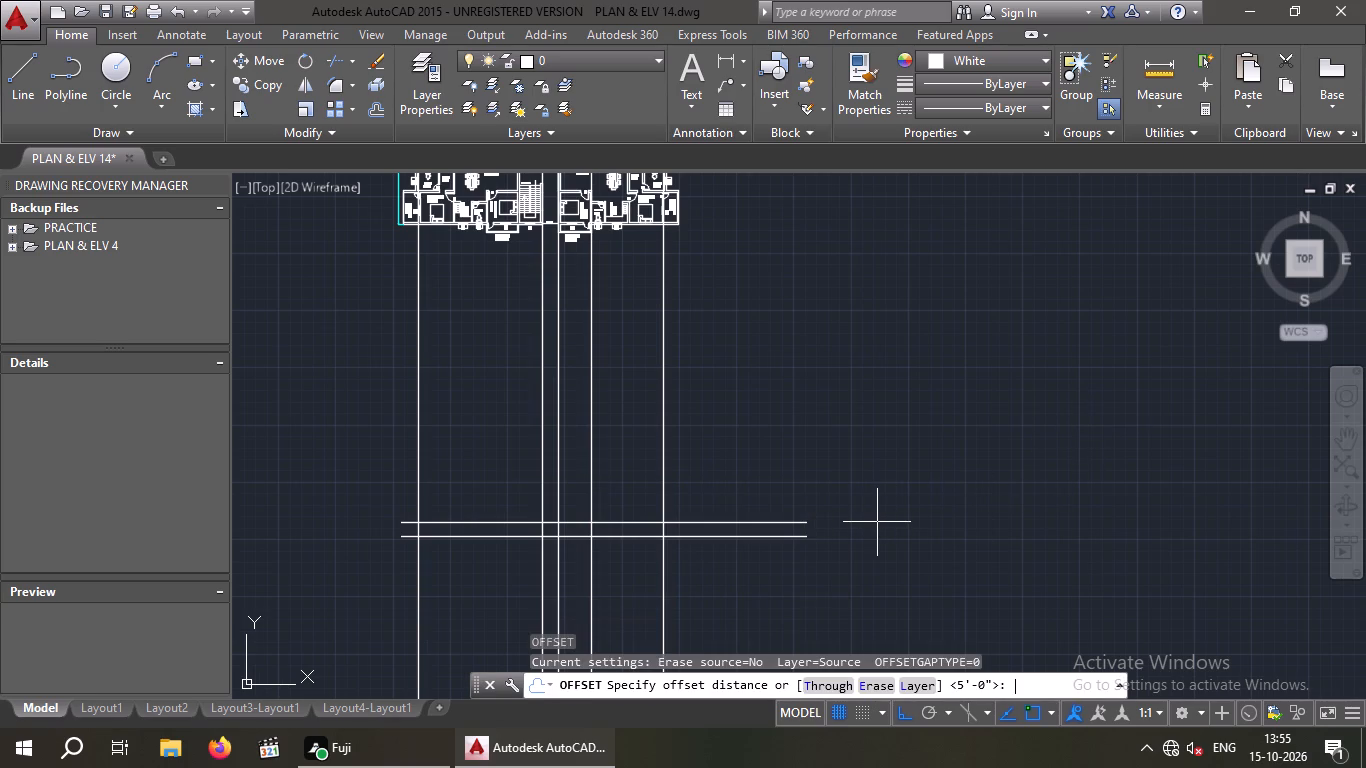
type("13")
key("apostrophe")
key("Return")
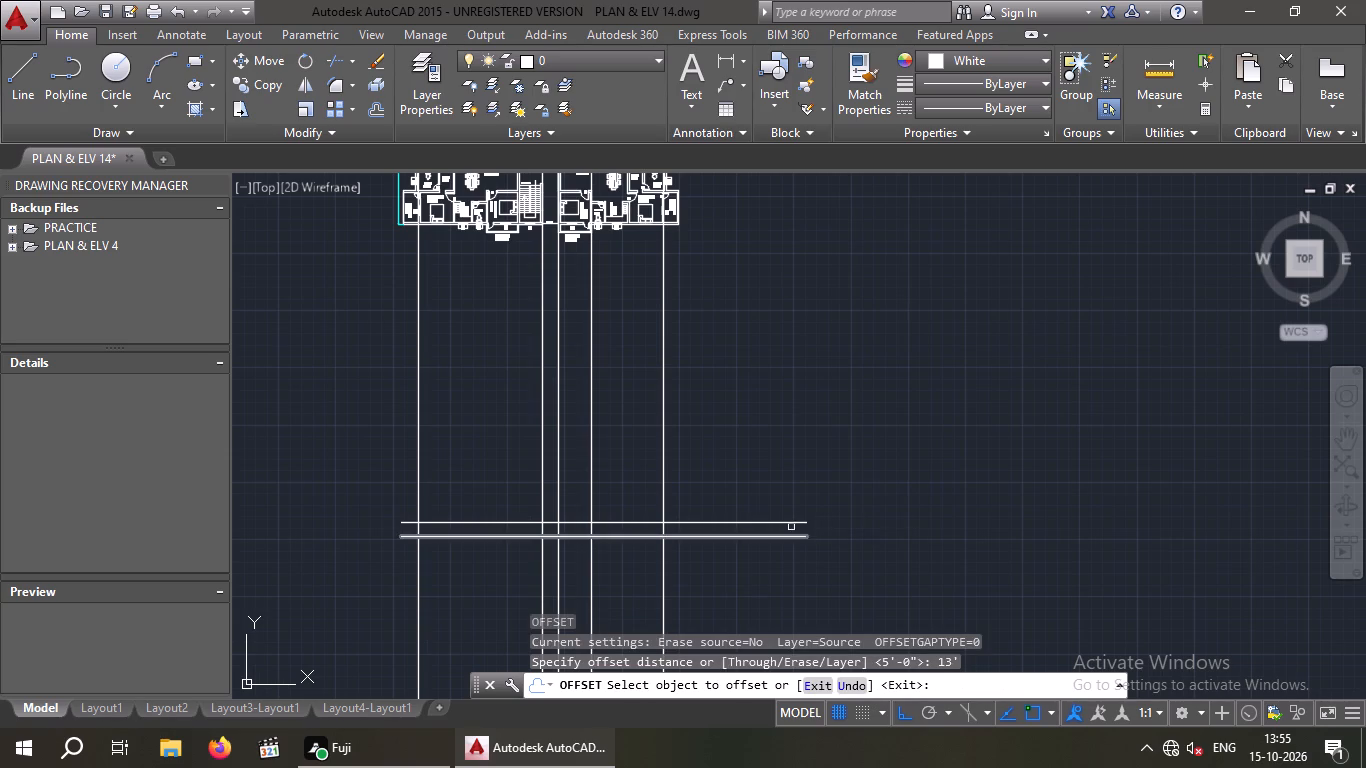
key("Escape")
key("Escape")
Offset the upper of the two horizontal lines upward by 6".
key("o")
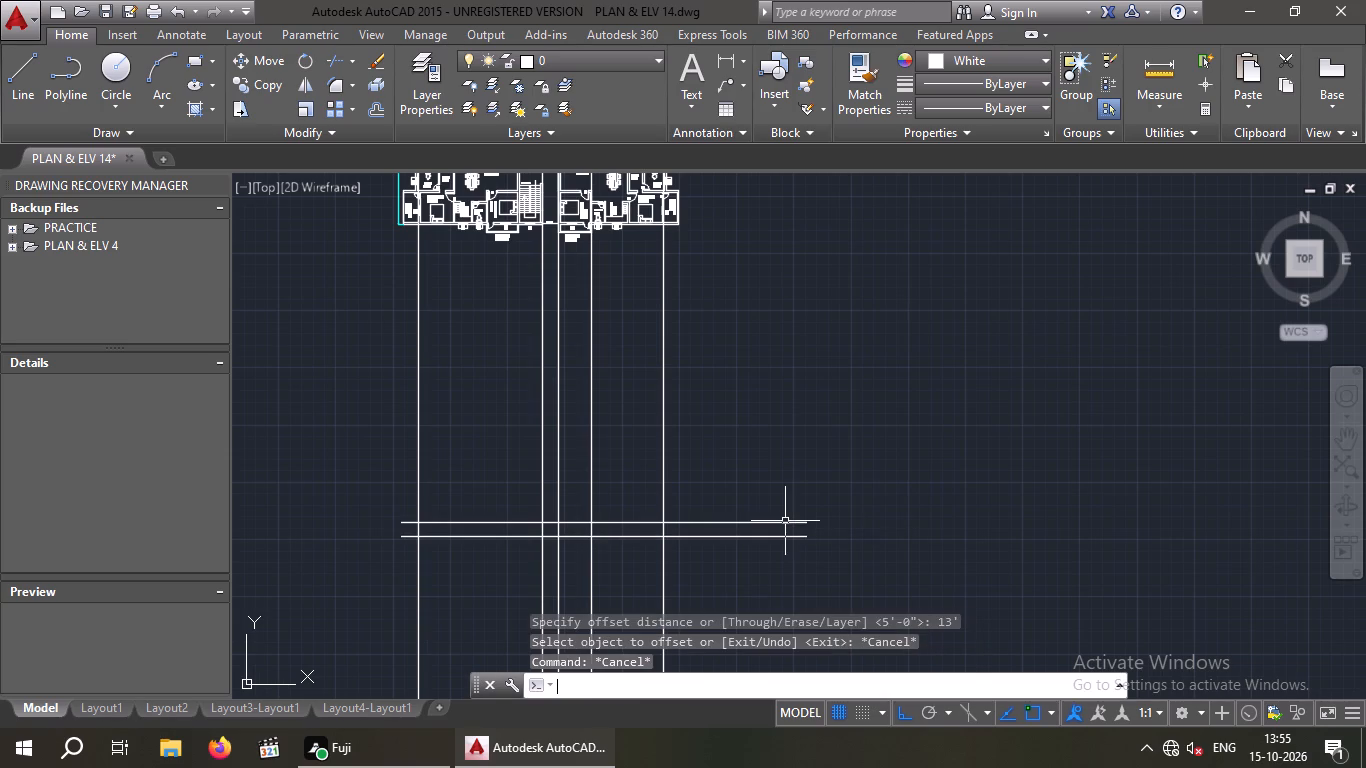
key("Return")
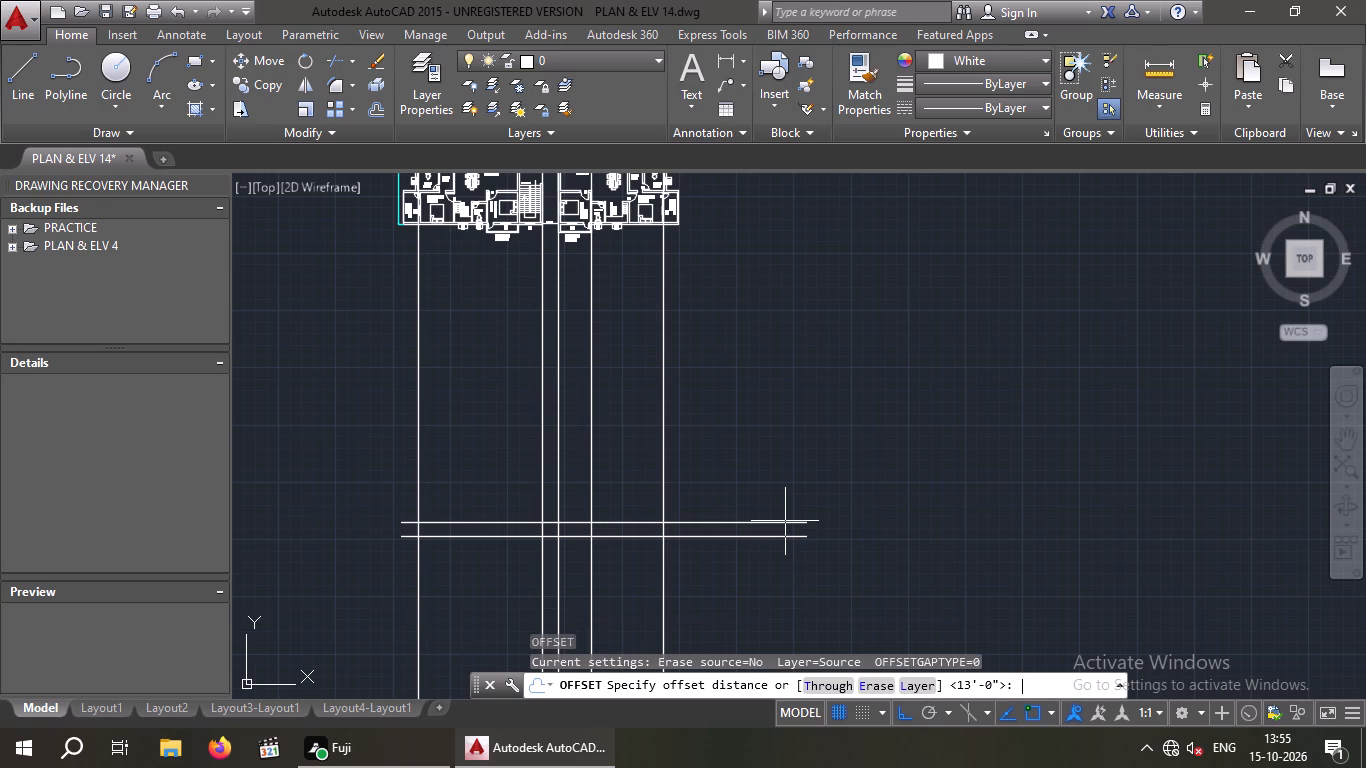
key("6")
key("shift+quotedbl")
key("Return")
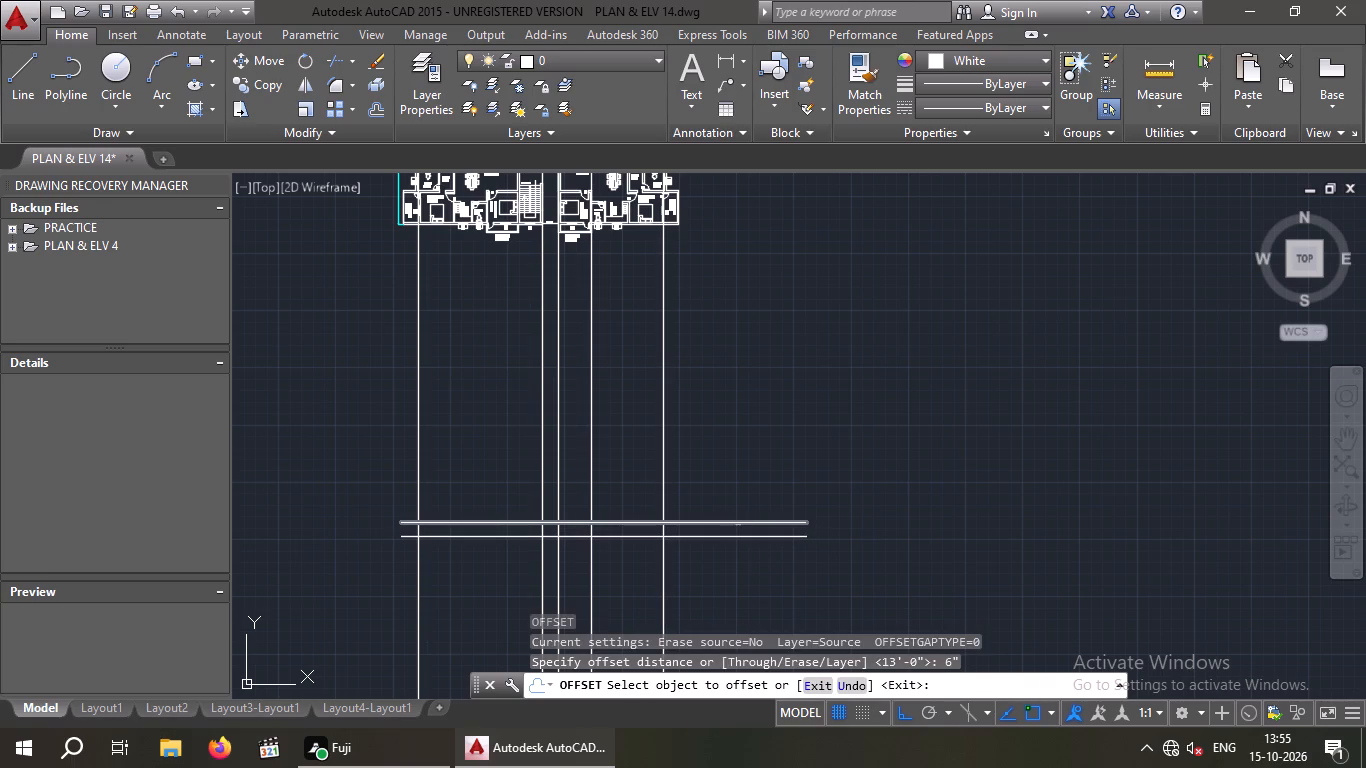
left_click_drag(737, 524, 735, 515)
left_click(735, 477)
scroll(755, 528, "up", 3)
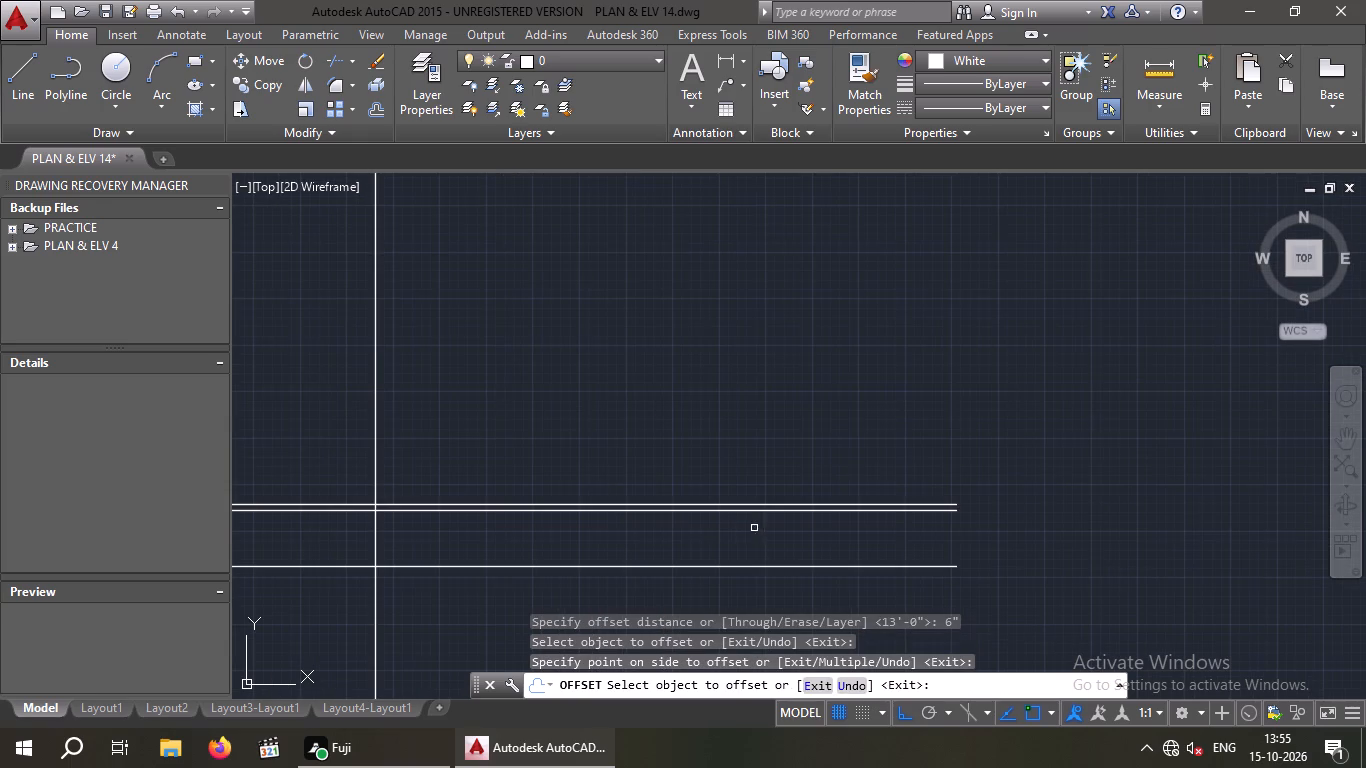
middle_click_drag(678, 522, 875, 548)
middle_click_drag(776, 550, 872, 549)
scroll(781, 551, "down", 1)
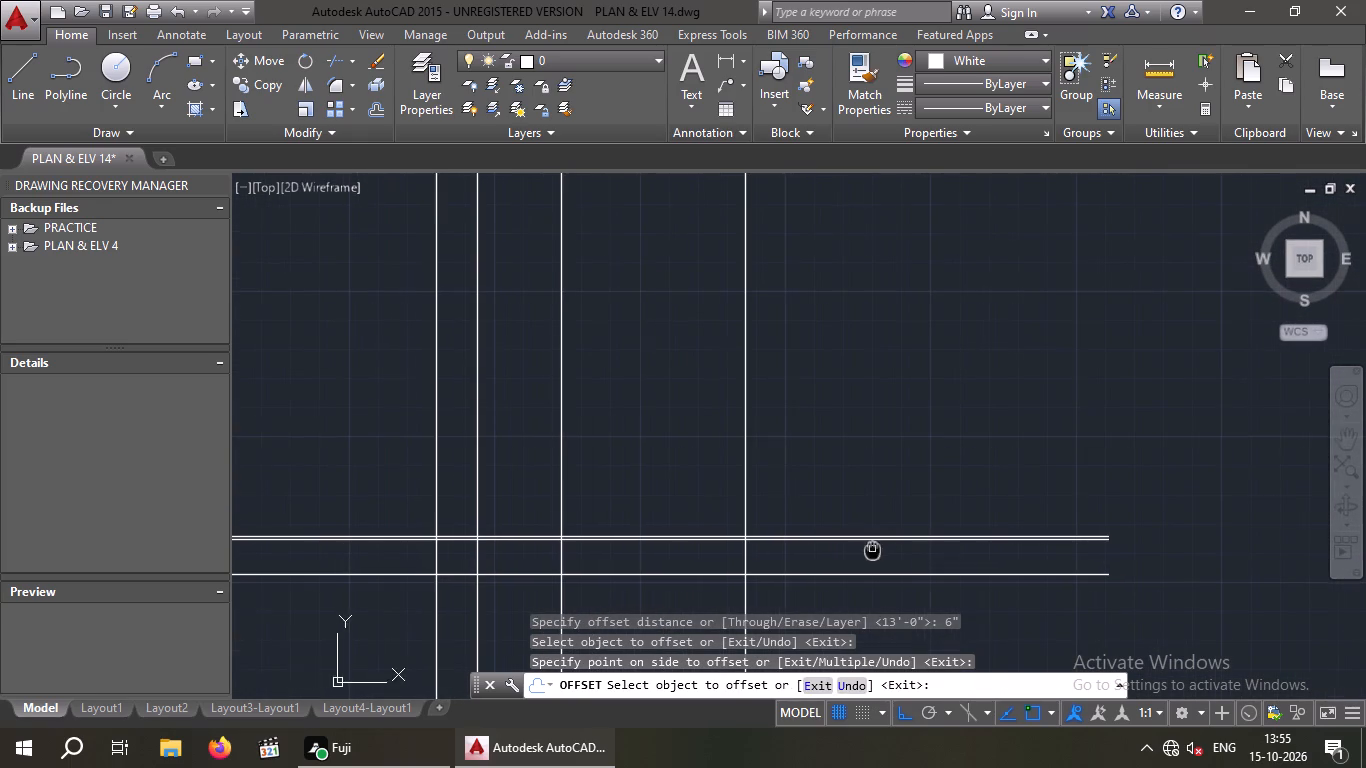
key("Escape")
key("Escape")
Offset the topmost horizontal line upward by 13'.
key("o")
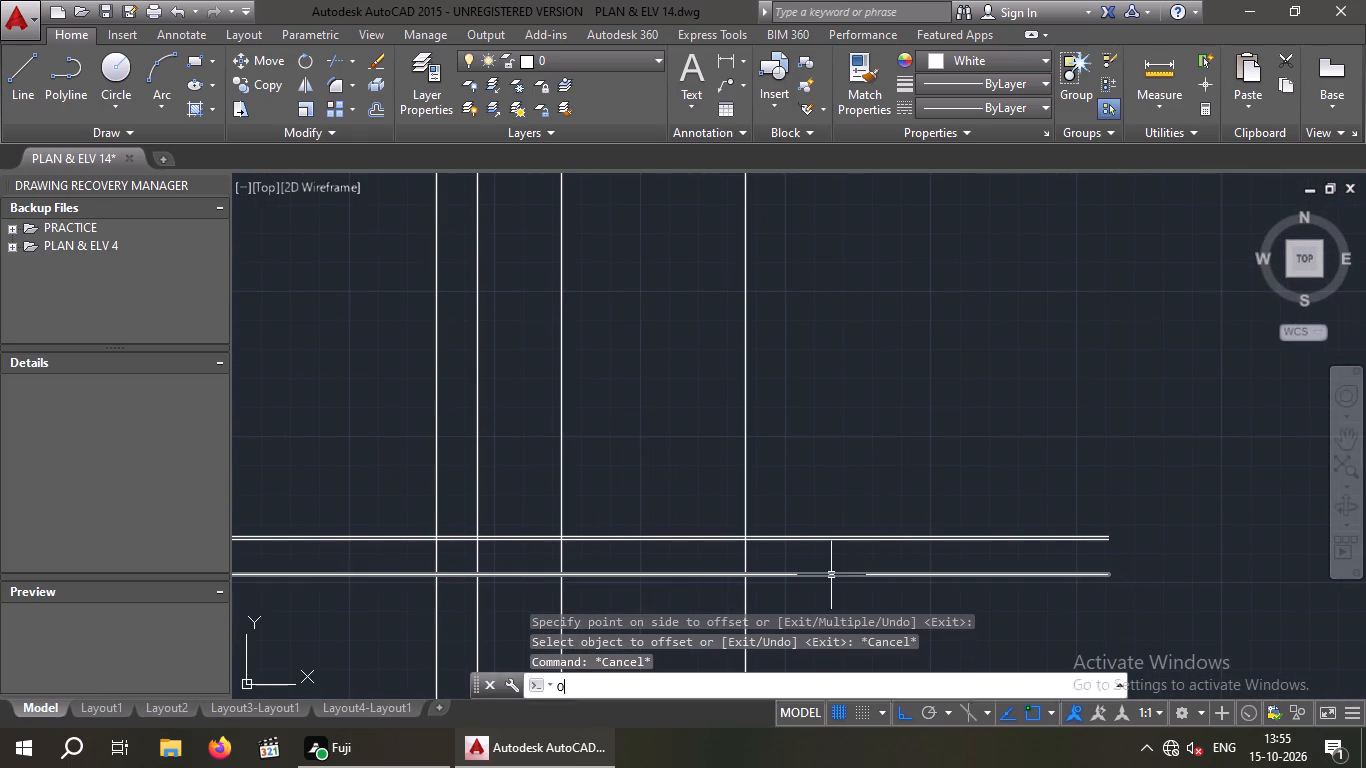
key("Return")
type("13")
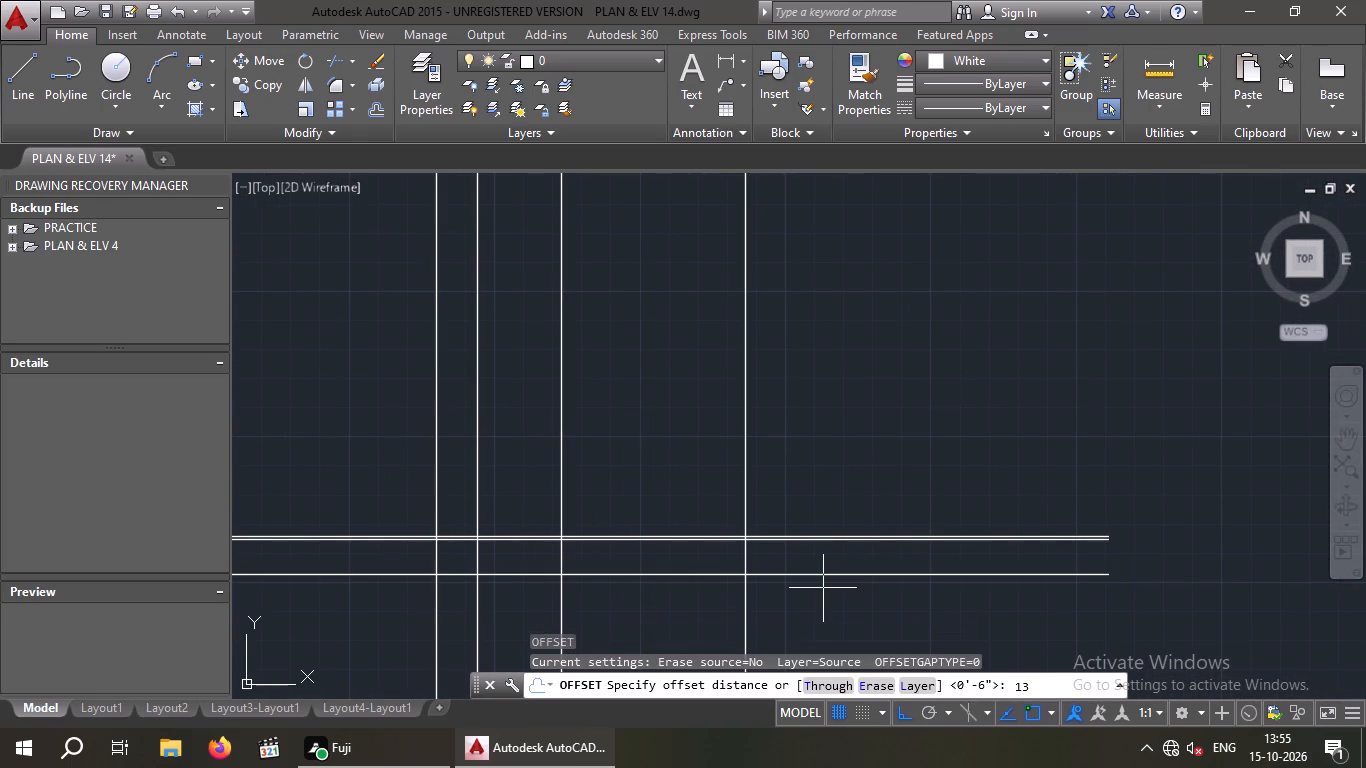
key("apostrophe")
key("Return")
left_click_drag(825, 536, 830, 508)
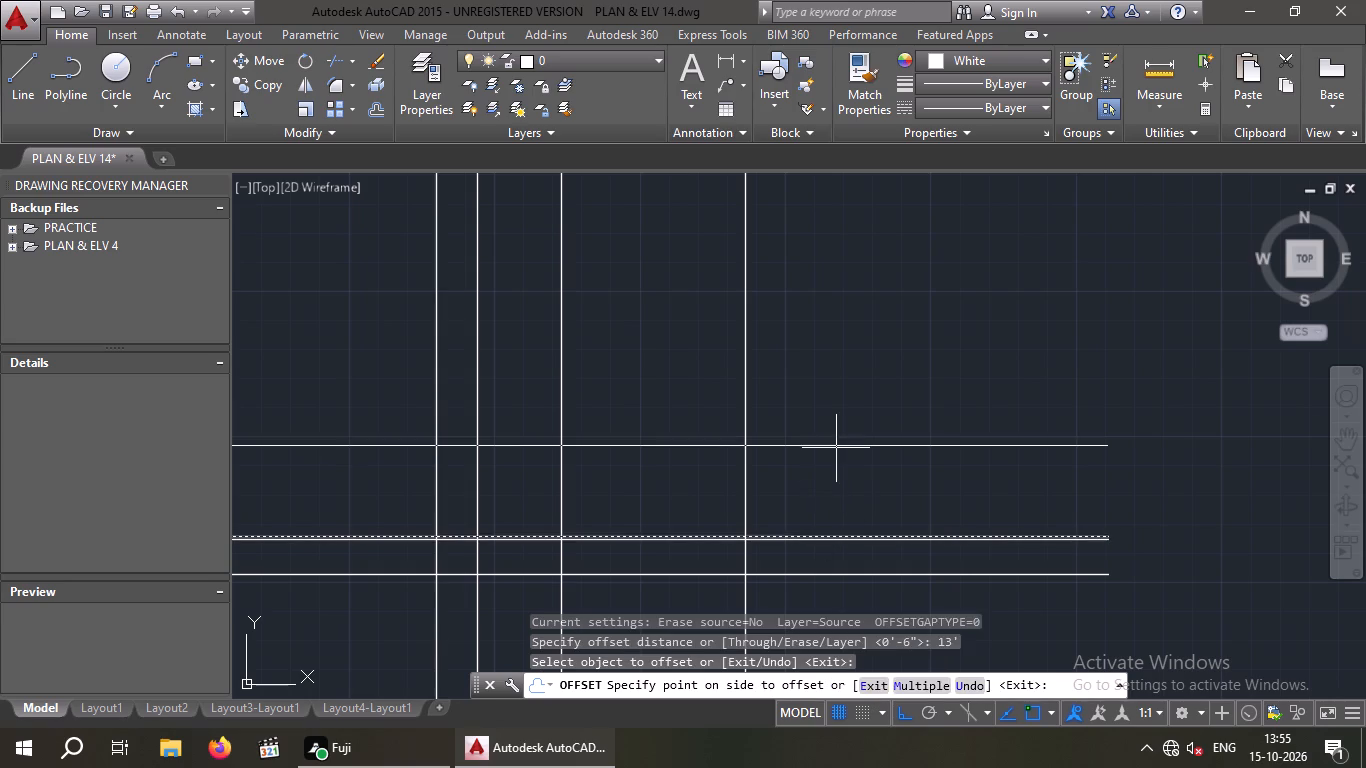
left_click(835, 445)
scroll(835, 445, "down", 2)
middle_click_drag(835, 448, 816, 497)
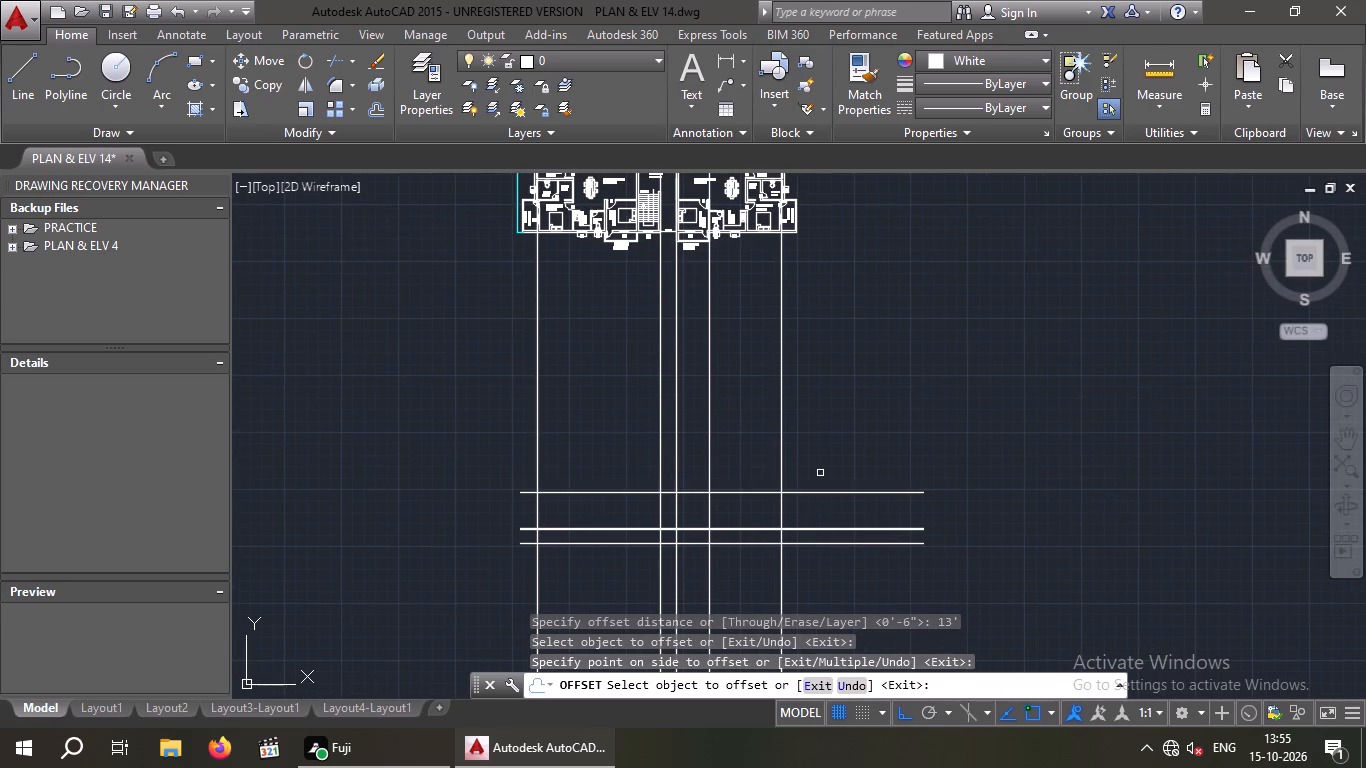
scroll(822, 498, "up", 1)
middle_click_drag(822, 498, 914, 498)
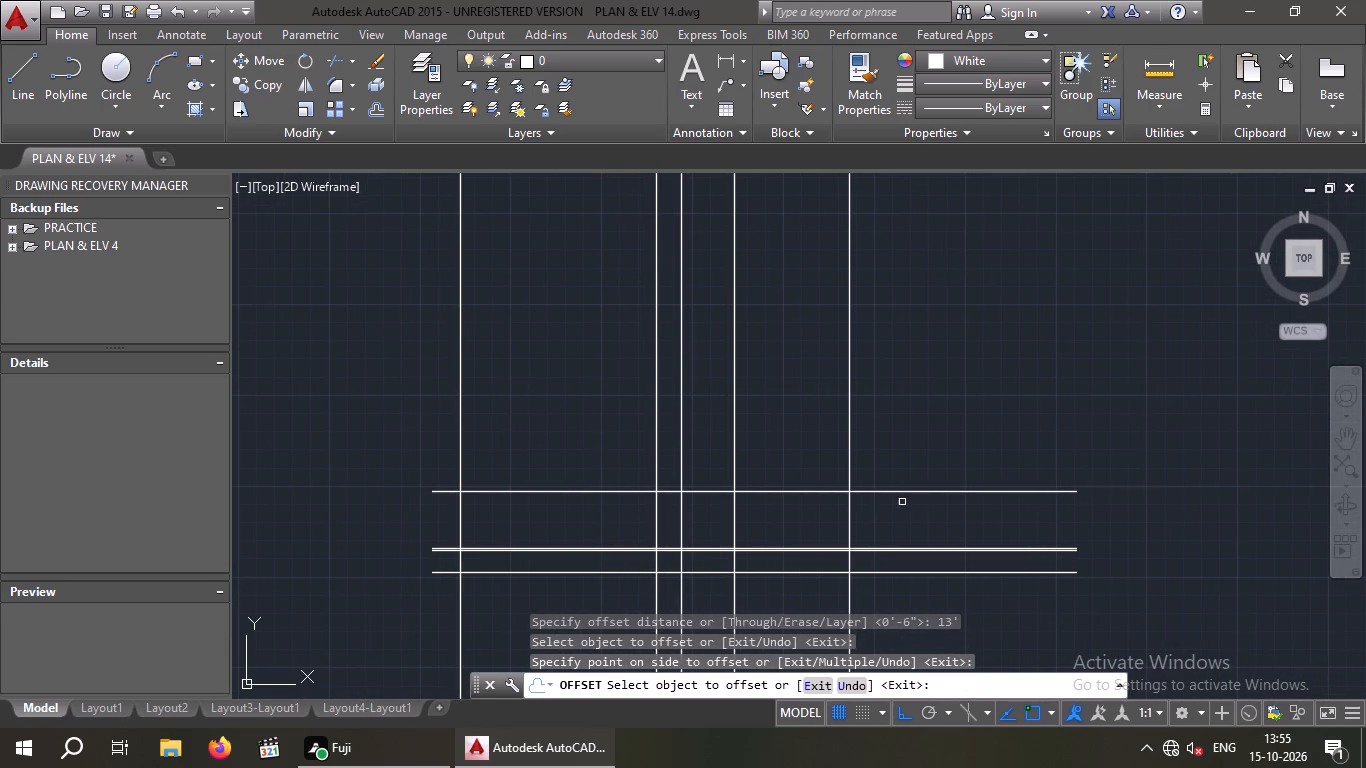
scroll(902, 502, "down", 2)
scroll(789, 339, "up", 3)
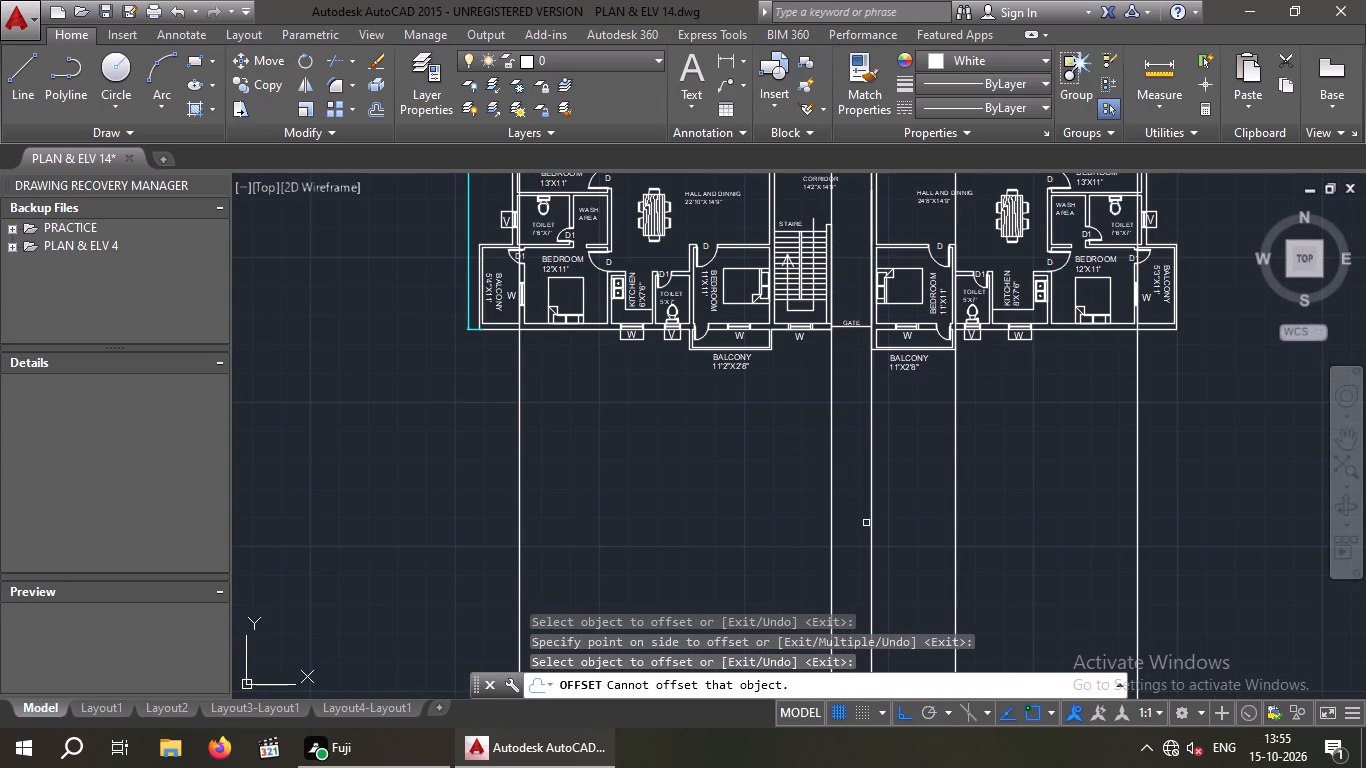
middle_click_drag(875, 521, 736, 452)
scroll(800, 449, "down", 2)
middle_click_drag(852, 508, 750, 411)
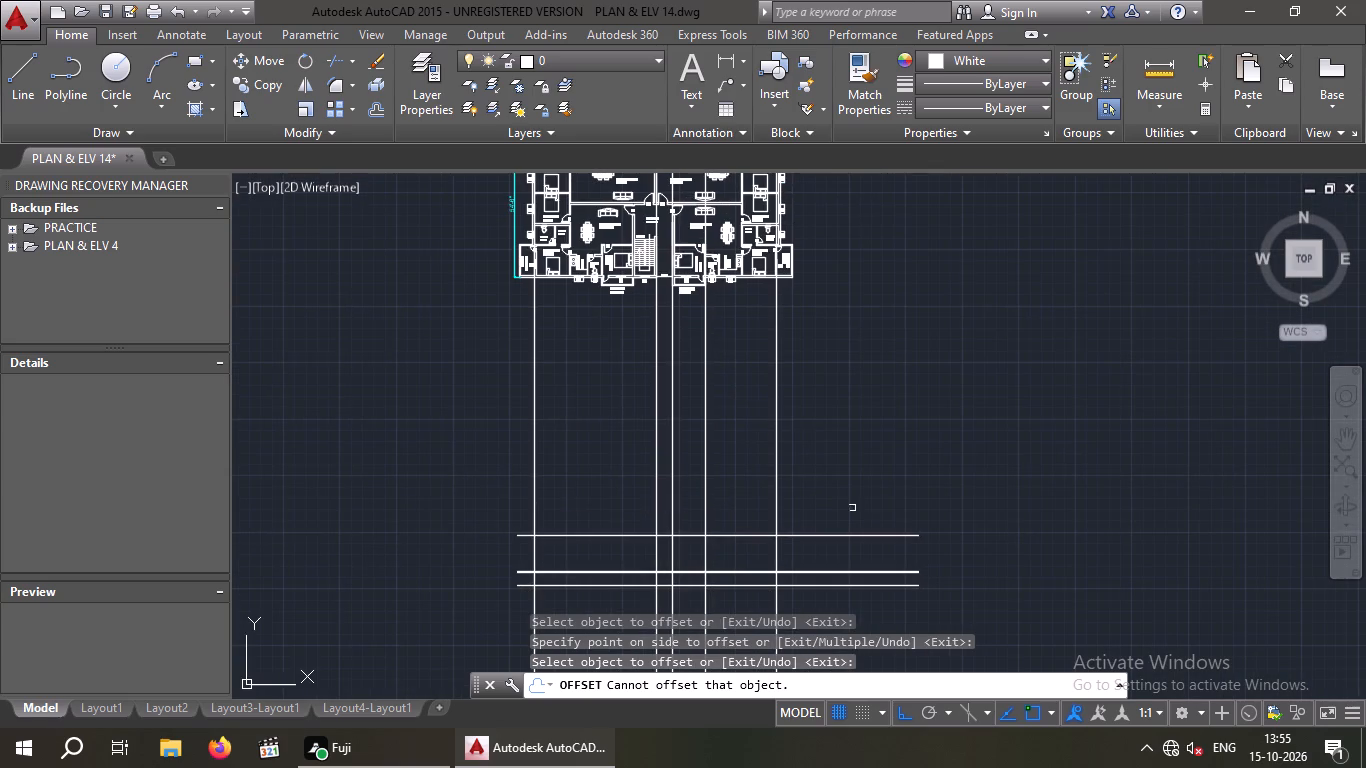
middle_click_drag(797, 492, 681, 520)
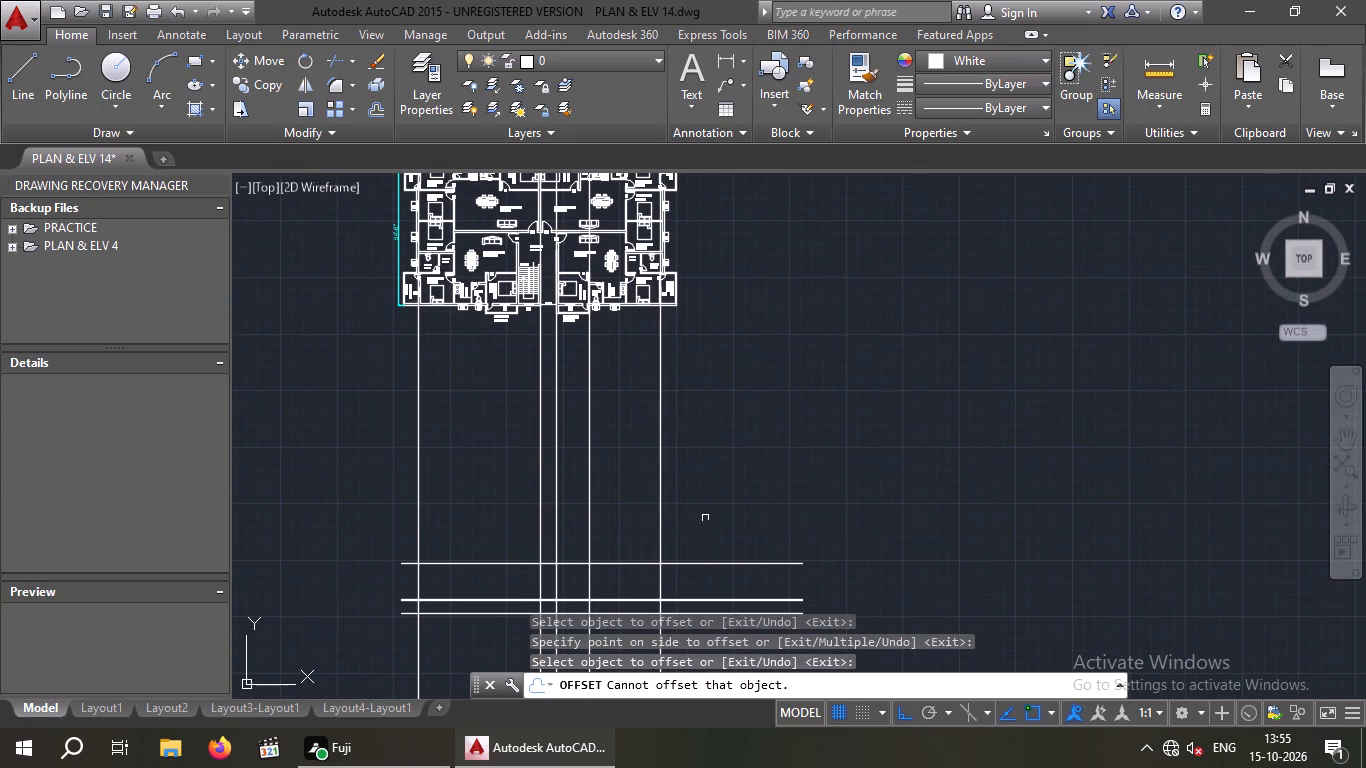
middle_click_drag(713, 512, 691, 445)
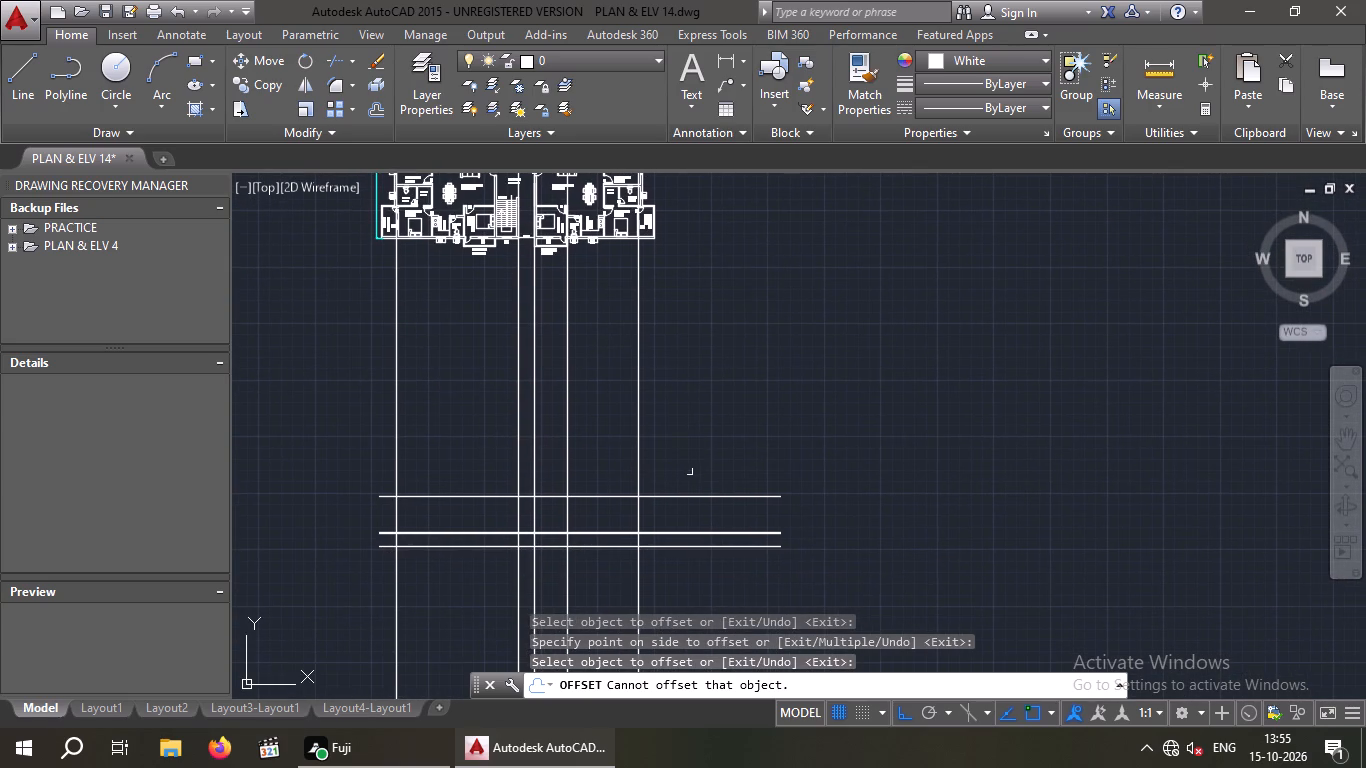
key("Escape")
Erase the vertical projection lines together with all the horizontal level lines below the floor plan.
left_click_drag(781, 376, 785, 375)
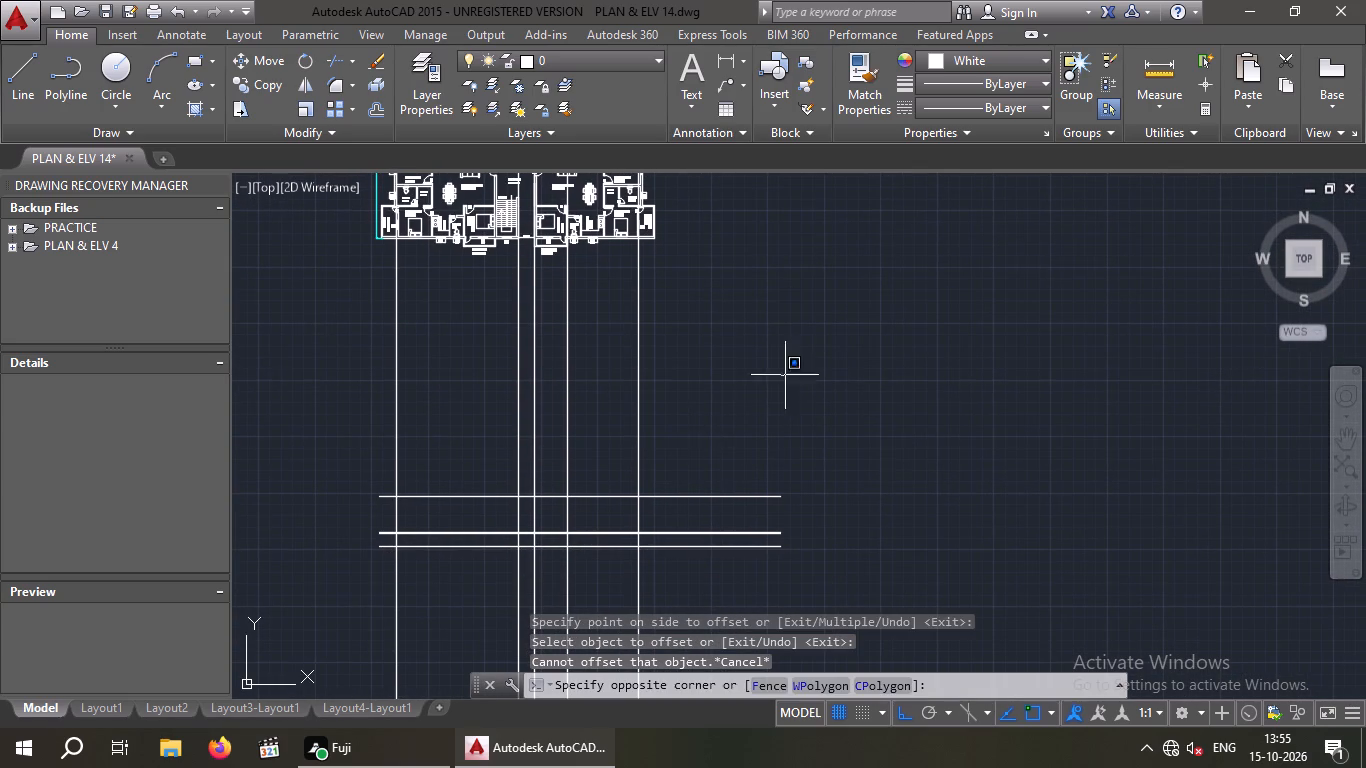
left_click_drag(785, 375, 751, 413)
left_click(289, 523)
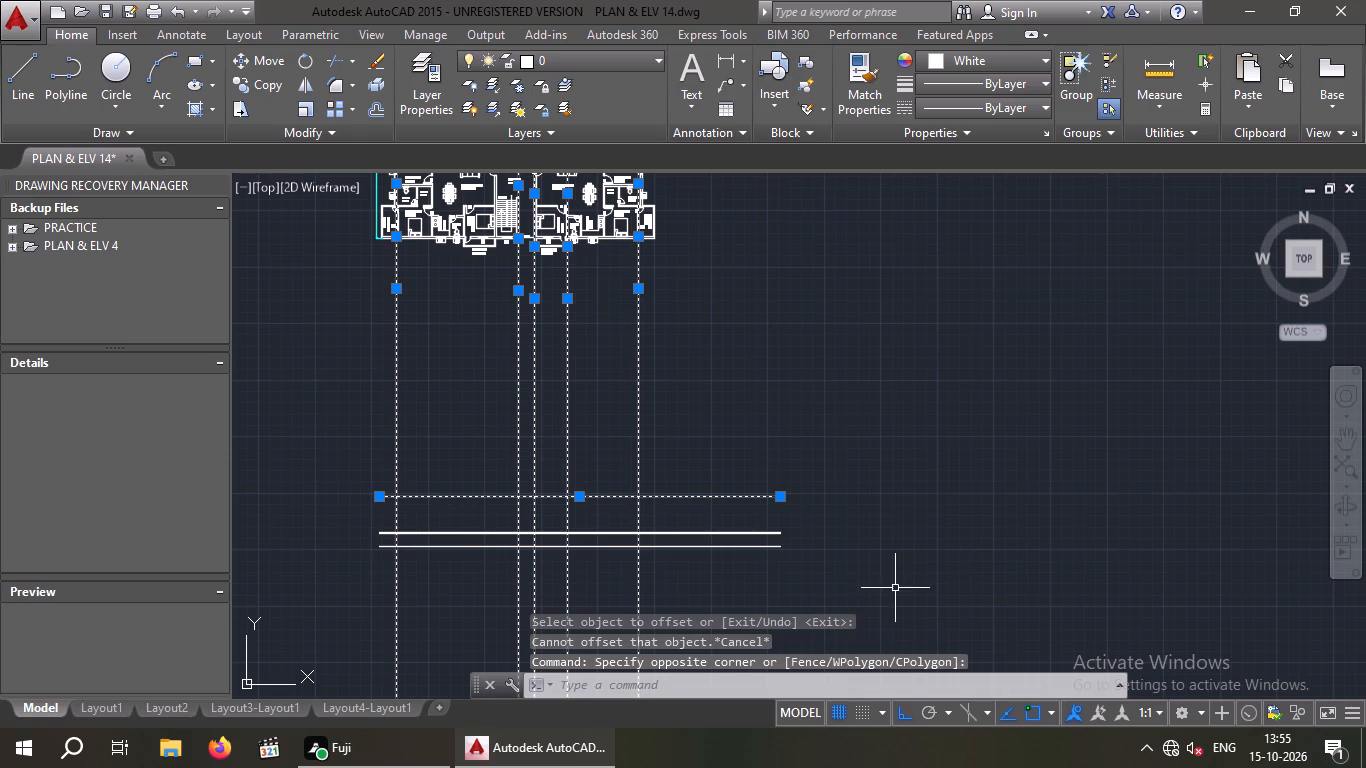
left_click_drag(895, 588, 645, 554)
left_click(332, 494)
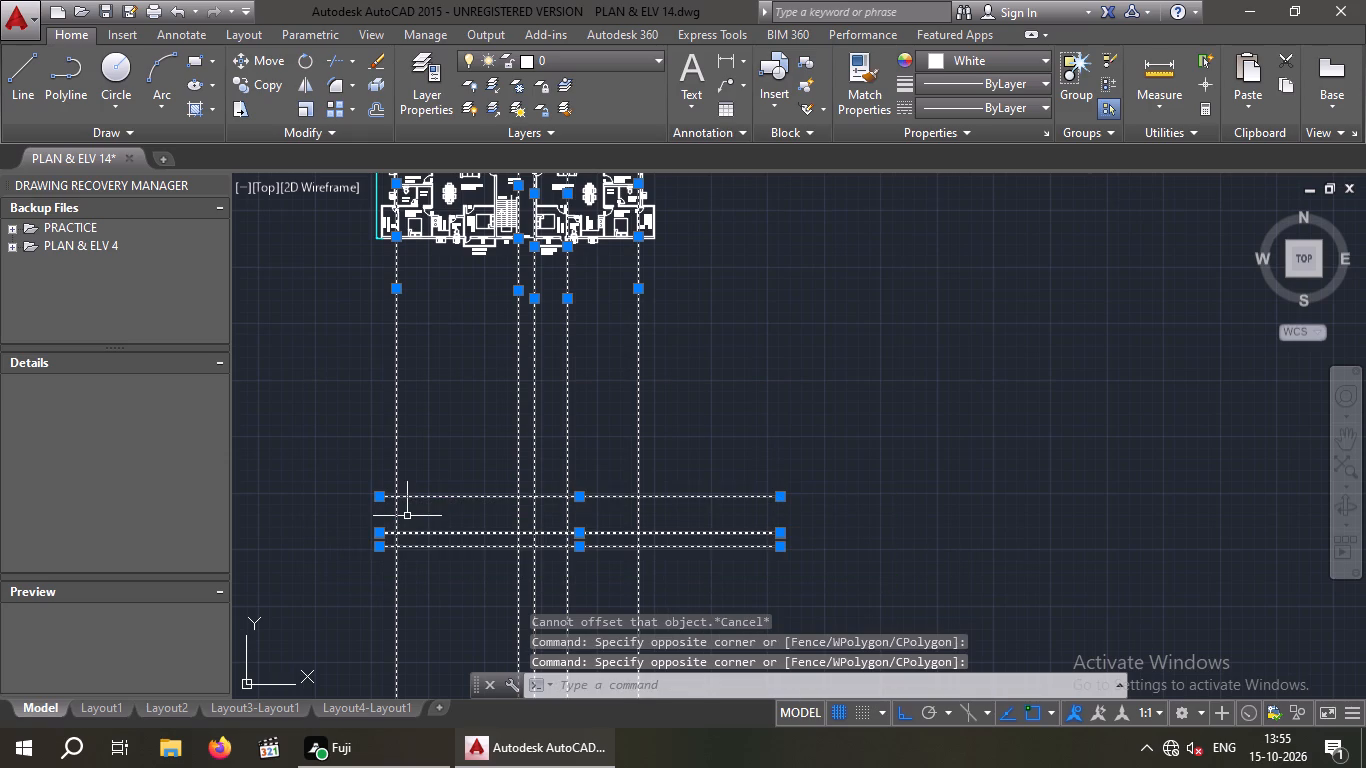
key("Delete")
Examine the floor plan layout, including the halls, corridor, staircase, bedrooms and balconies.
middle_click_drag(536, 501, 547, 694)
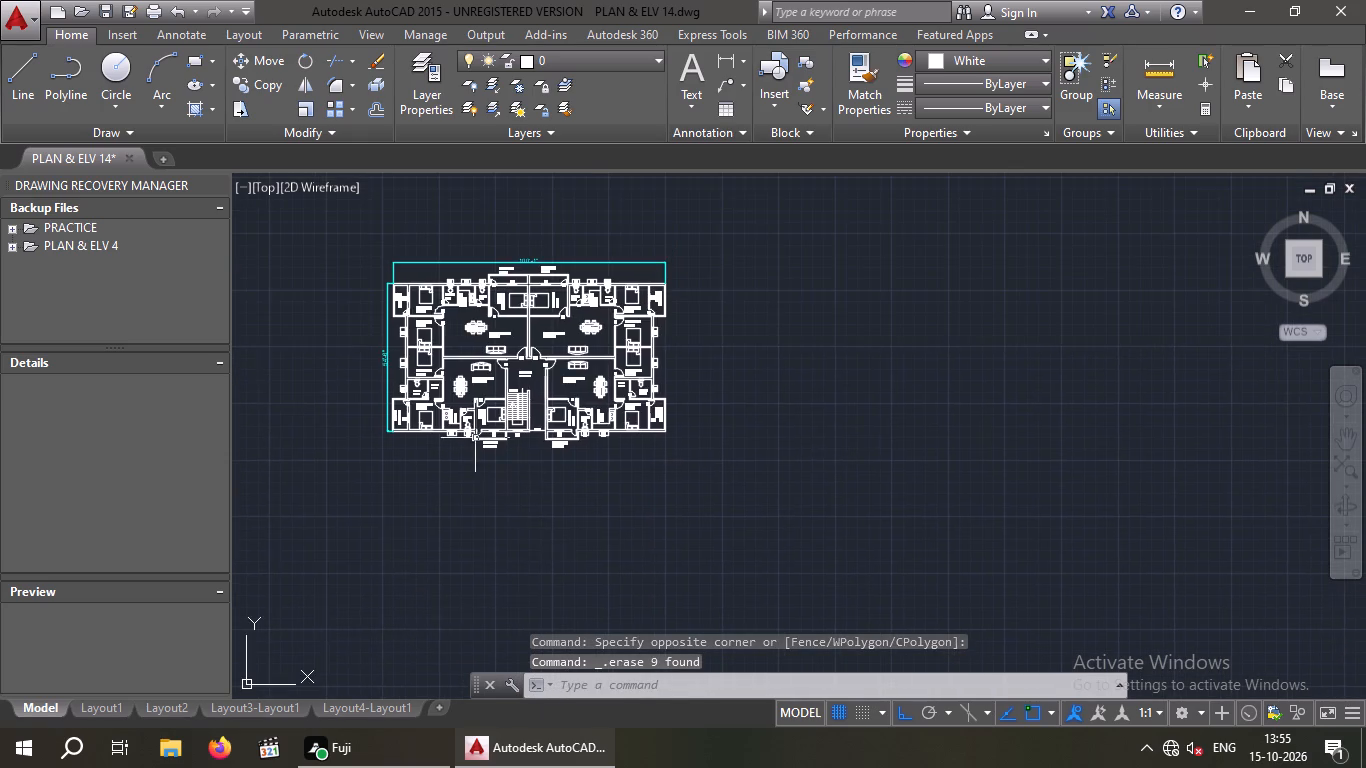
scroll(473, 431, "up", 3)
middle_click_drag(490, 468, 575, 513)
scroll(579, 506, "down", 1)
middle_click_drag(566, 523, 537, 581)
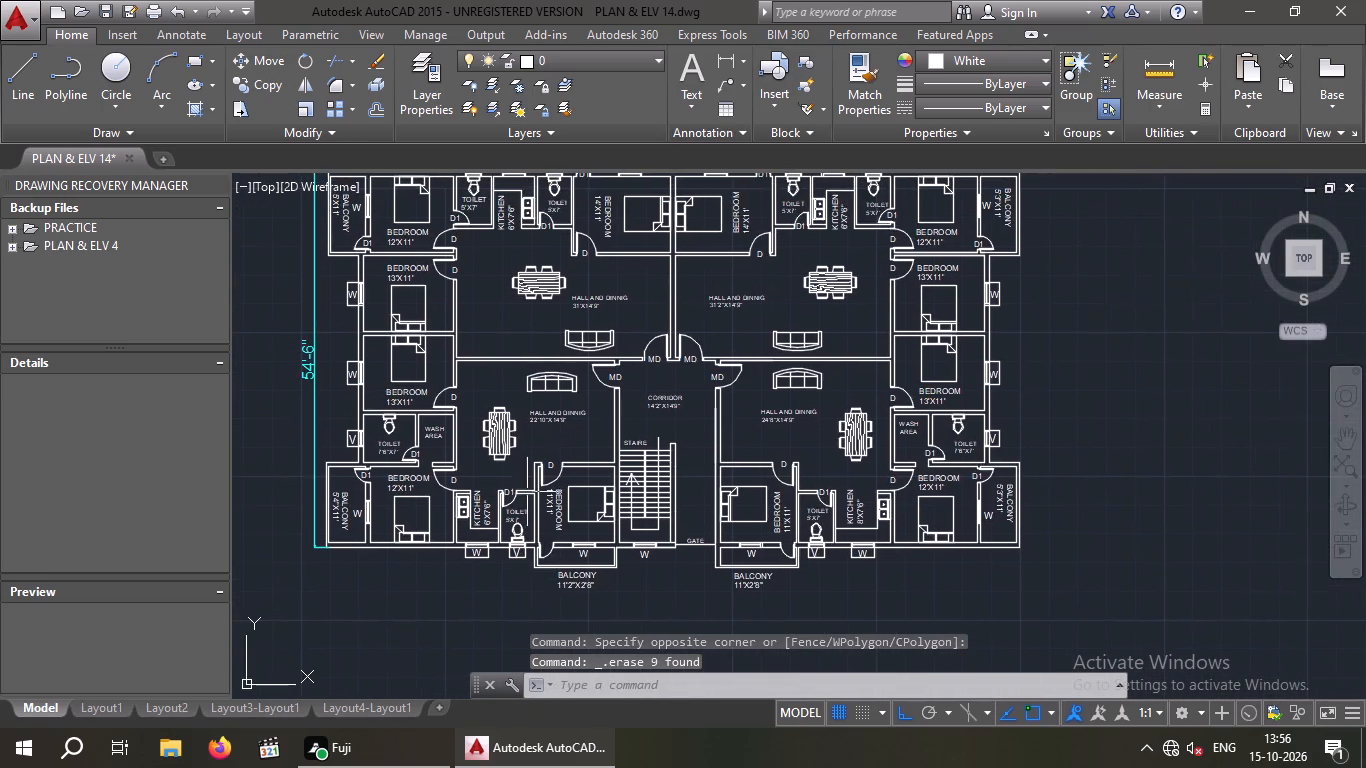
scroll(532, 475, "down", 2)
middle_click_drag(527, 476, 611, 480)
scroll(623, 434, "up", 3)
middle_click_drag(623, 433, 643, 420)
scroll(643, 415, "down", 1)
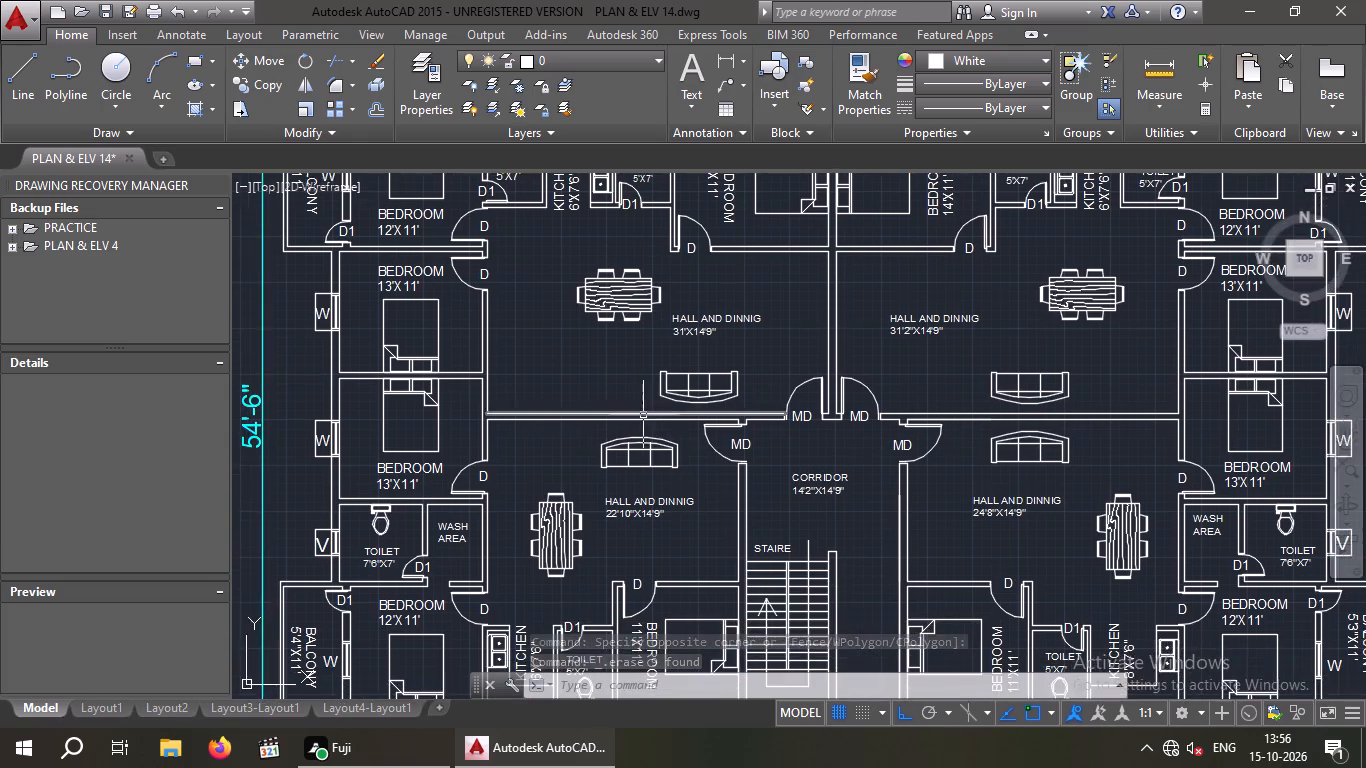
scroll(643, 415, "down", 1)
middle_click_drag(633, 419, 707, 408)
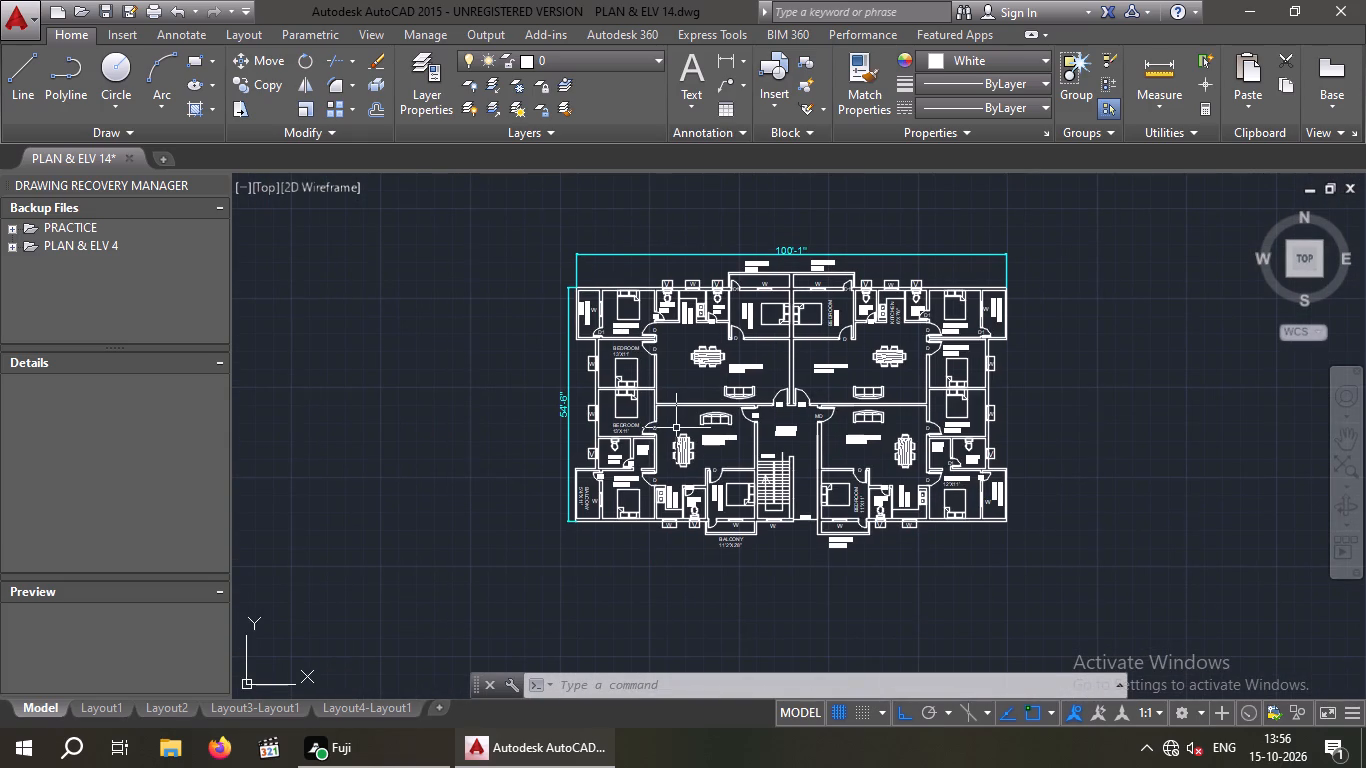
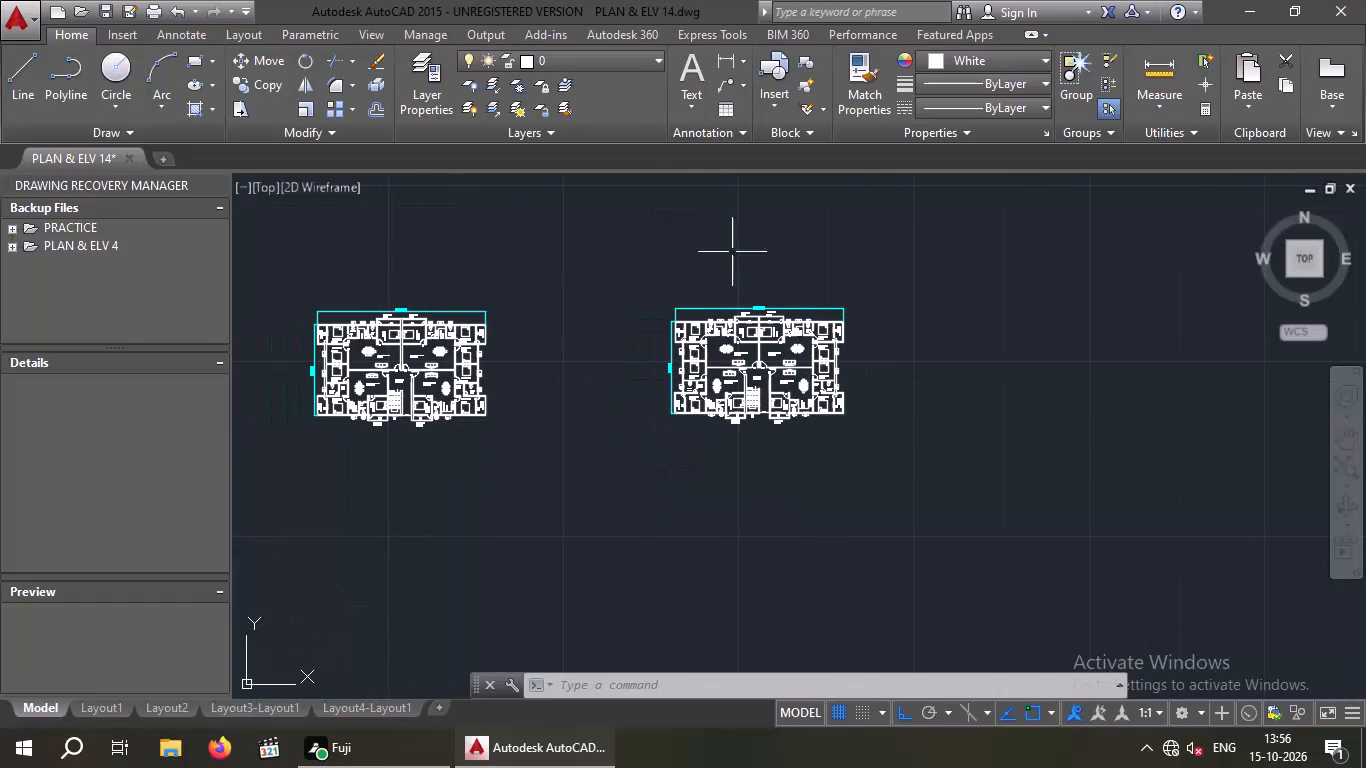
Erase the duplicate apartment floor plan beside the original, including its dimensions.
left_click(642, 258)
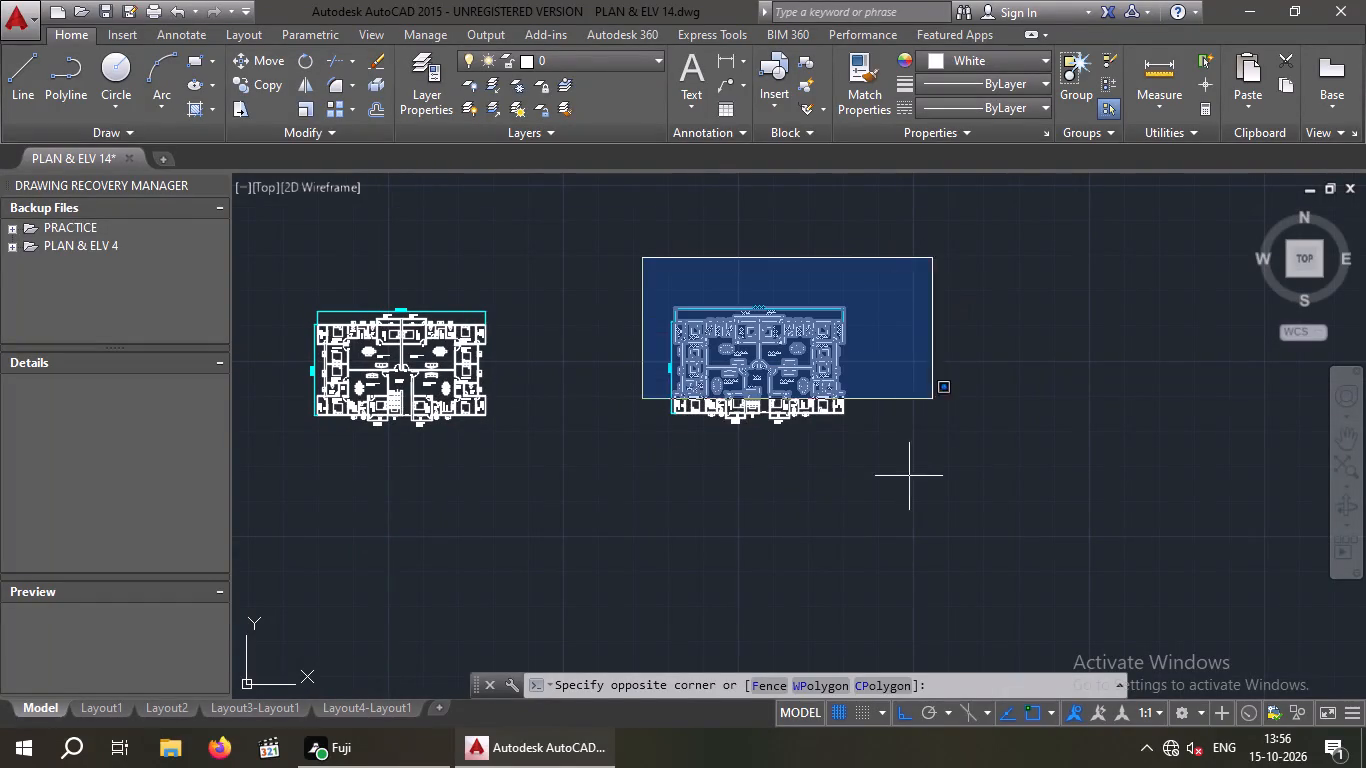
left_click(905, 499)
key("Delete")
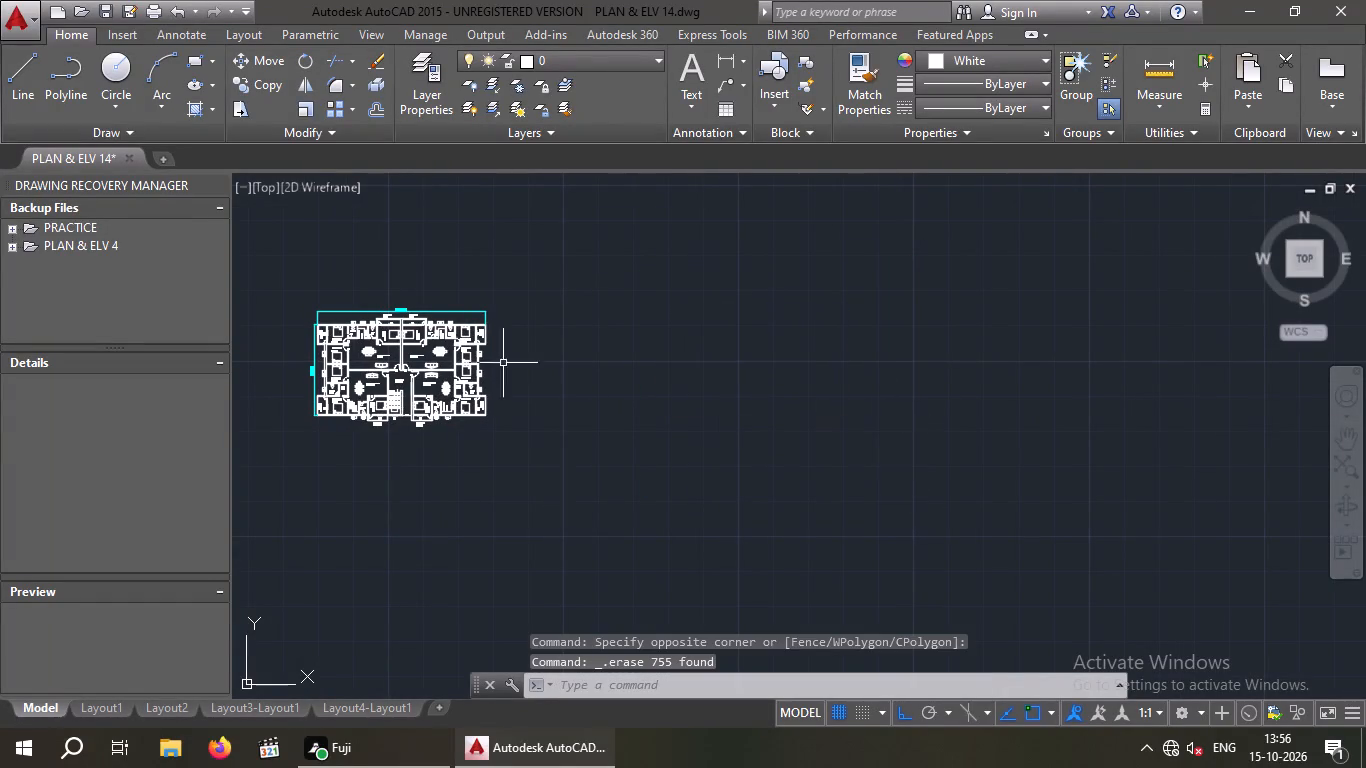
scroll(478, 376, "up", 2)
key("Escape")
key("Escape")
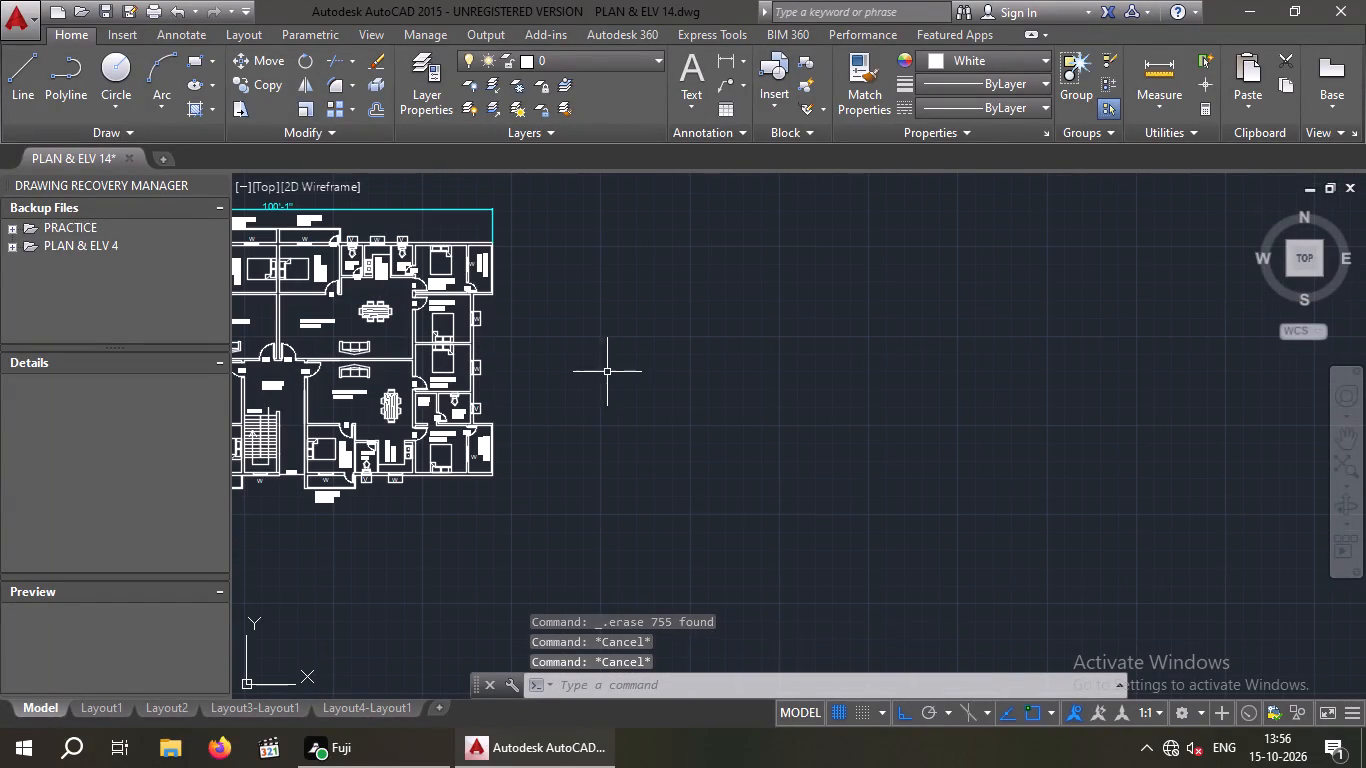
Examine the remaining apartment floor plan, including its rooms, corridor, staircase and balconies.
middle_click_drag(611, 366, 909, 261)
scroll(619, 306, "up", 2)
middle_click_drag(619, 305, 630, 352)
scroll(645, 416, "down", 1)
middle_click_drag(648, 422, 699, 534)
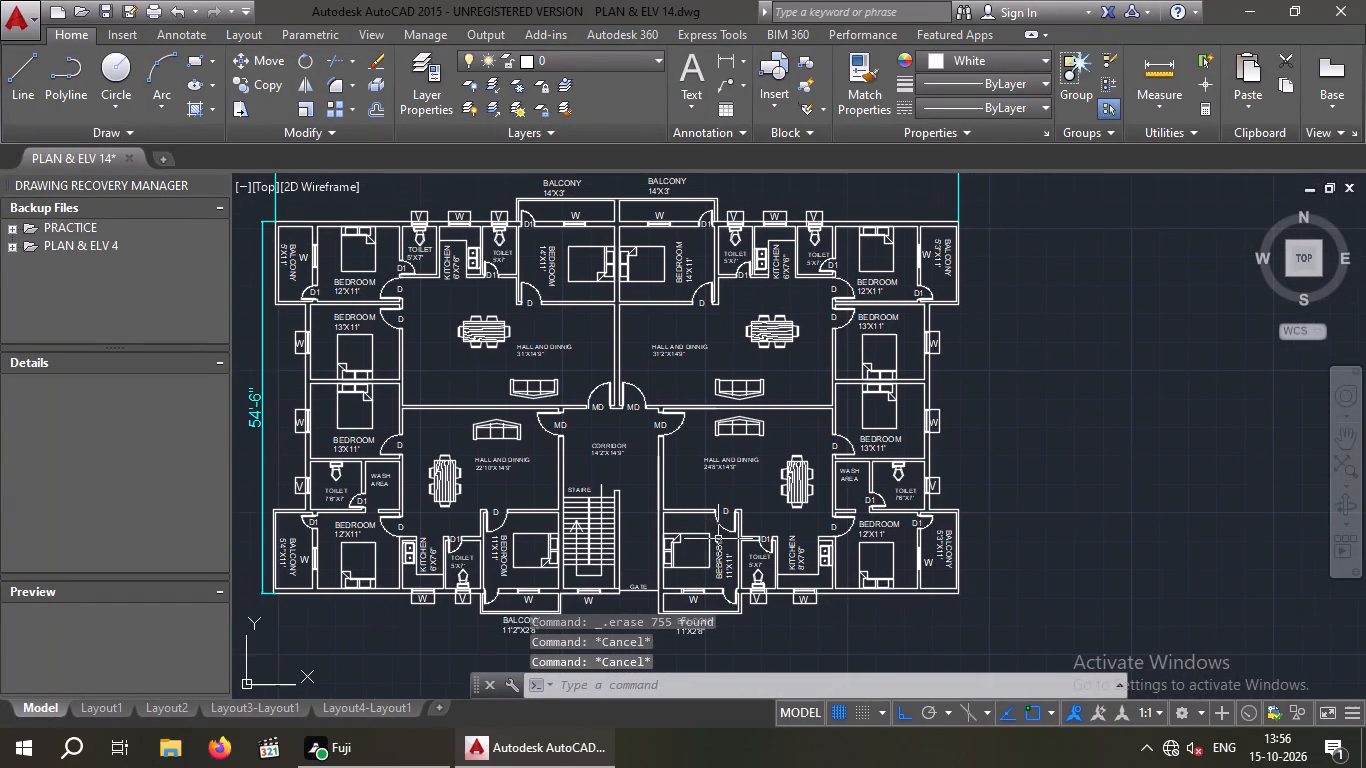
middle_click_drag(703, 447, 772, 435)
scroll(731, 435, "up", 1)
scroll(735, 435, "down", 3)
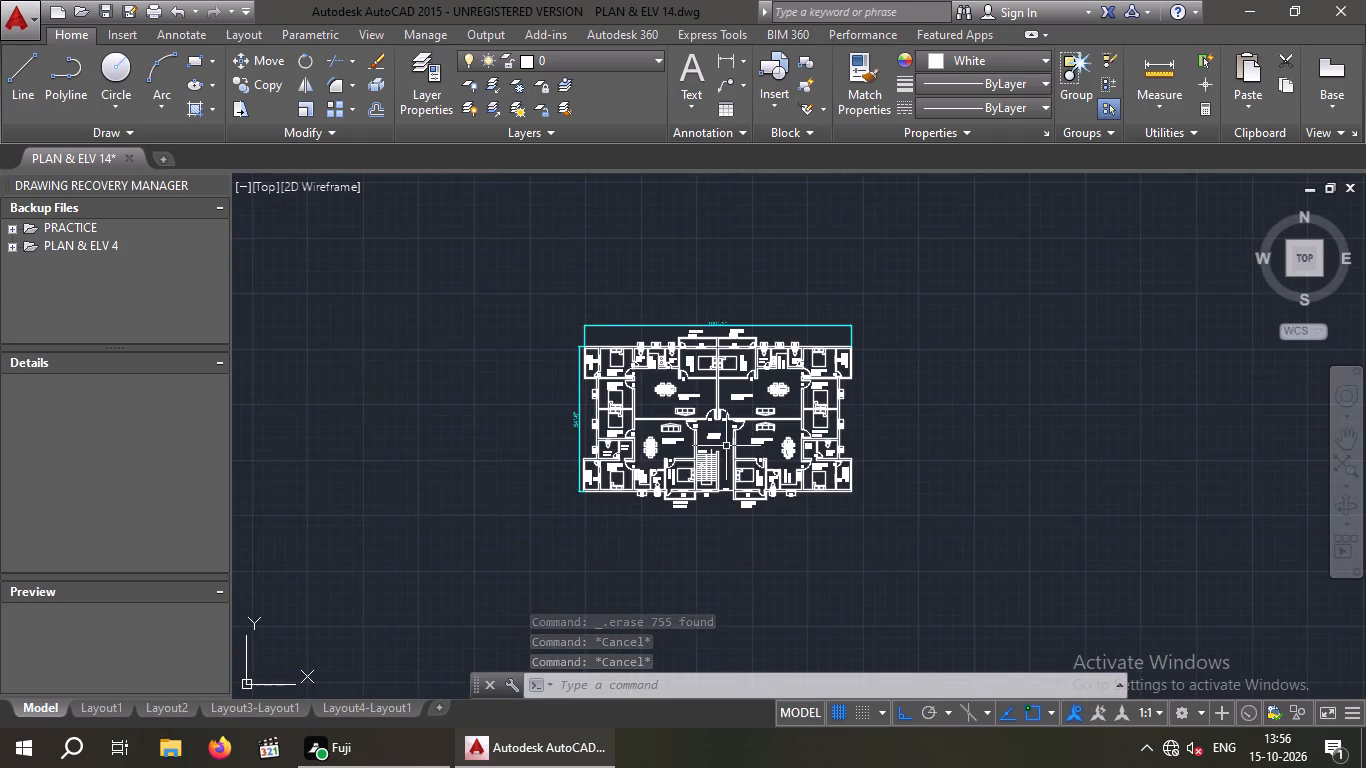
scroll(726, 445, "up", 2)
middle_click_drag(726, 441, 727, 429)
middle_click_drag(727, 429, 714, 500)
middle_click_drag(720, 491, 717, 446)
scroll(719, 428, "down", 1)
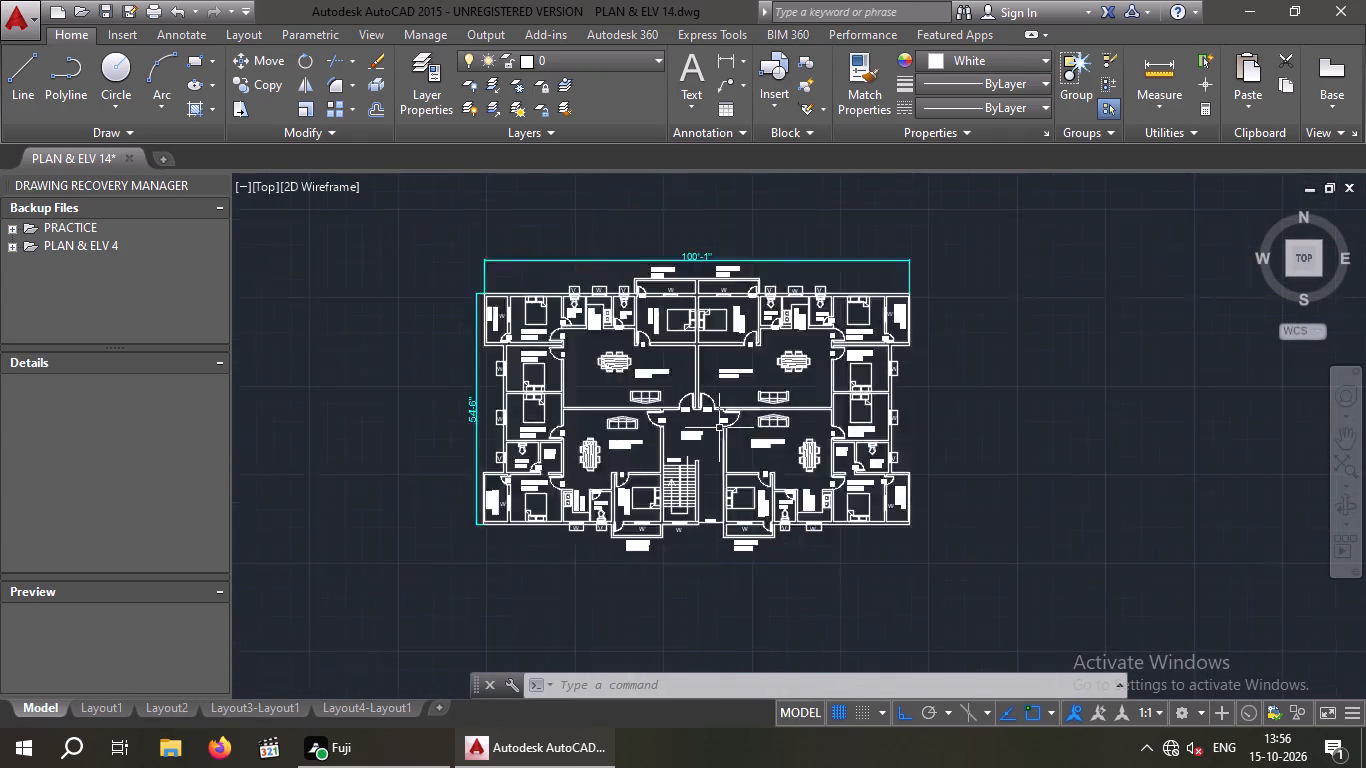
Copy the "GROUND FLOOR PLAN" title from the G+2 residential drawing to below the apartment plan's front balconies, with Ortho off.
scroll(719, 428, "down", 4)
middle_click_drag(585, 483, 610, 348)
scroll(630, 337, "down", 2)
scroll(592, 567, "up", 3)
scroll(734, 545, "up", 4)
scroll(441, 311, "up", 2)
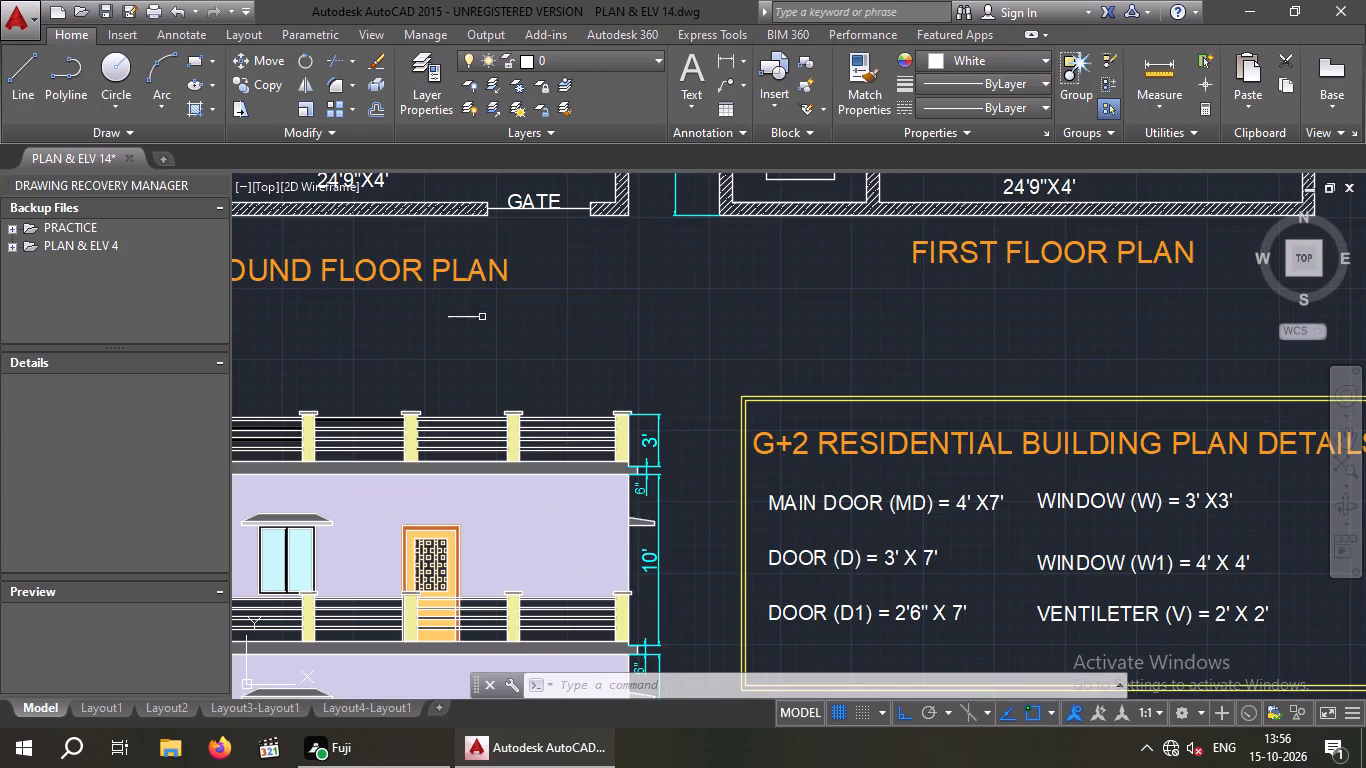
scroll(558, 278, "down", 1)
middle_click_drag(566, 280, 624, 302)
left_click_drag(628, 282, 596, 297)
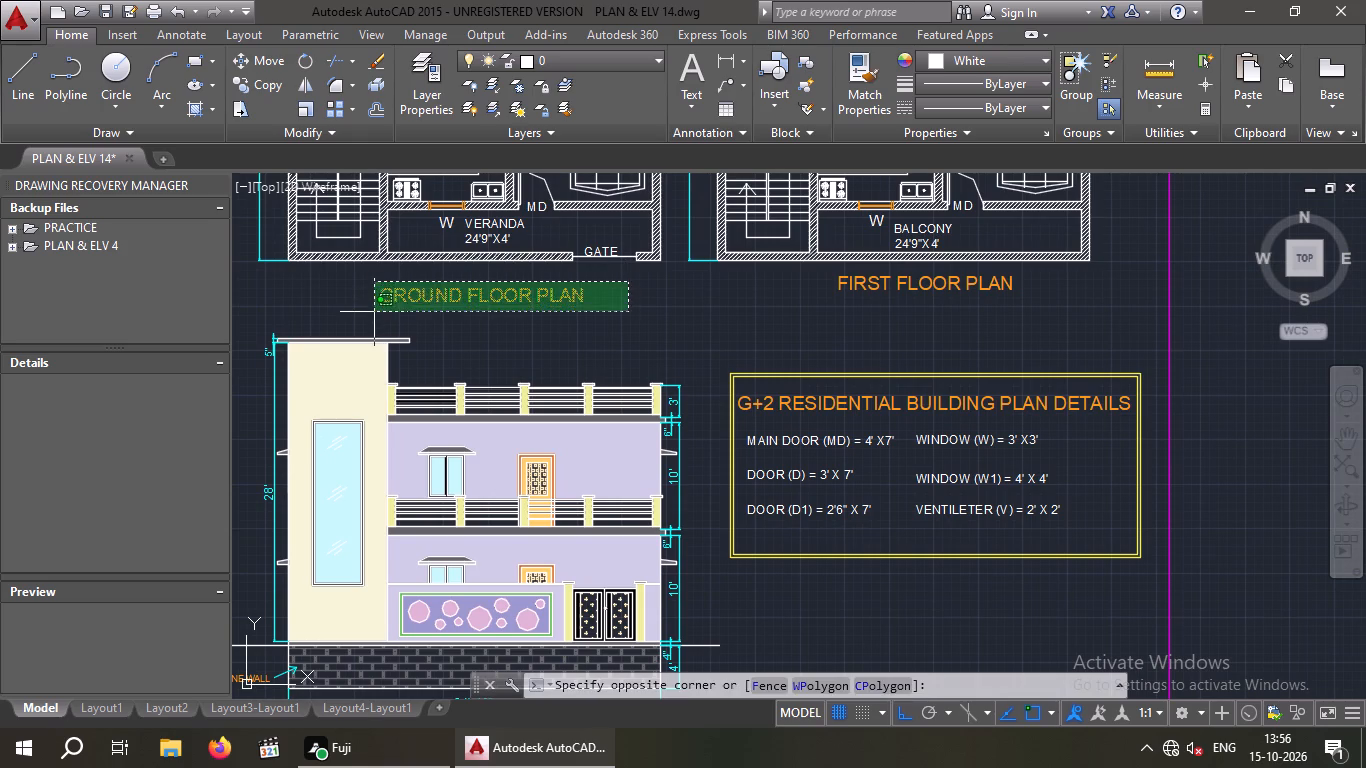
left_click(374, 312)
left_click(267, 86)
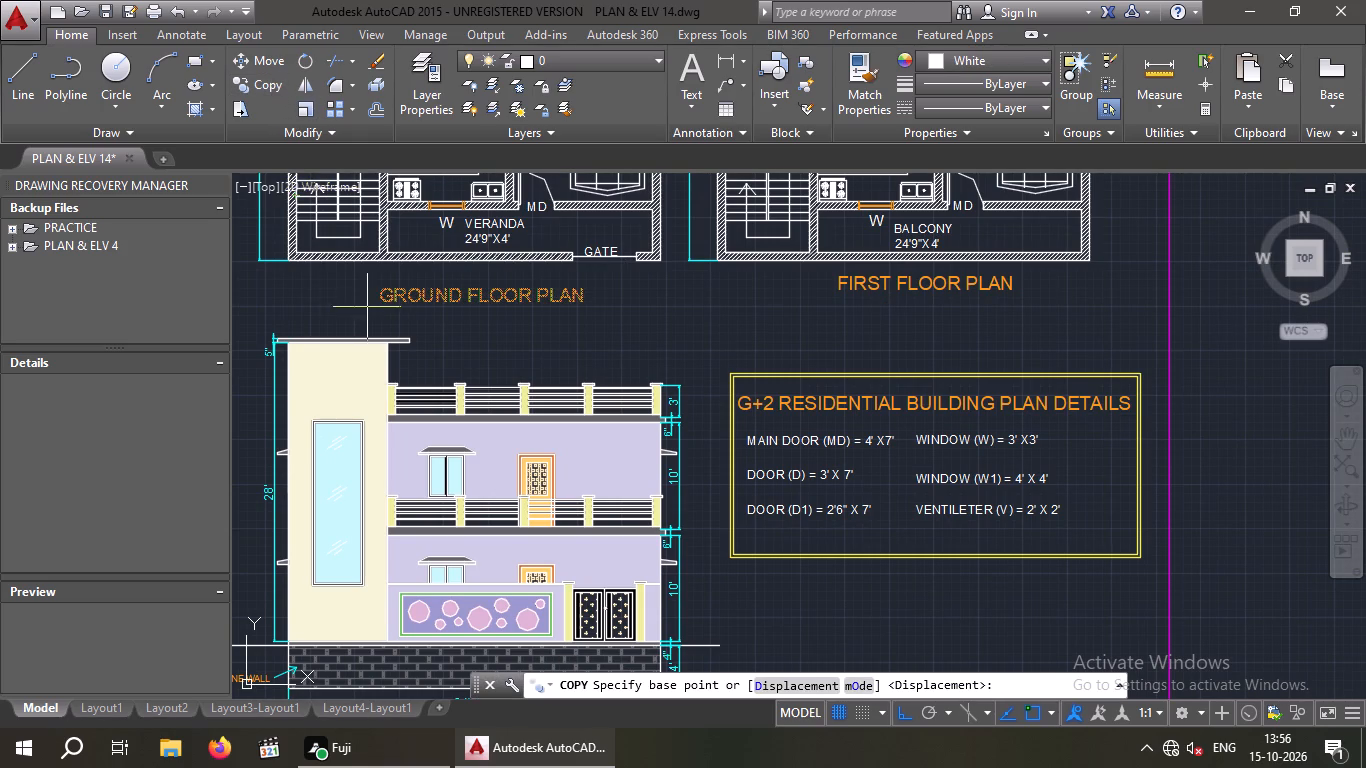
left_click(380, 304)
scroll(403, 330, "down", 5)
middle_click_drag(564, 280, 493, 610)
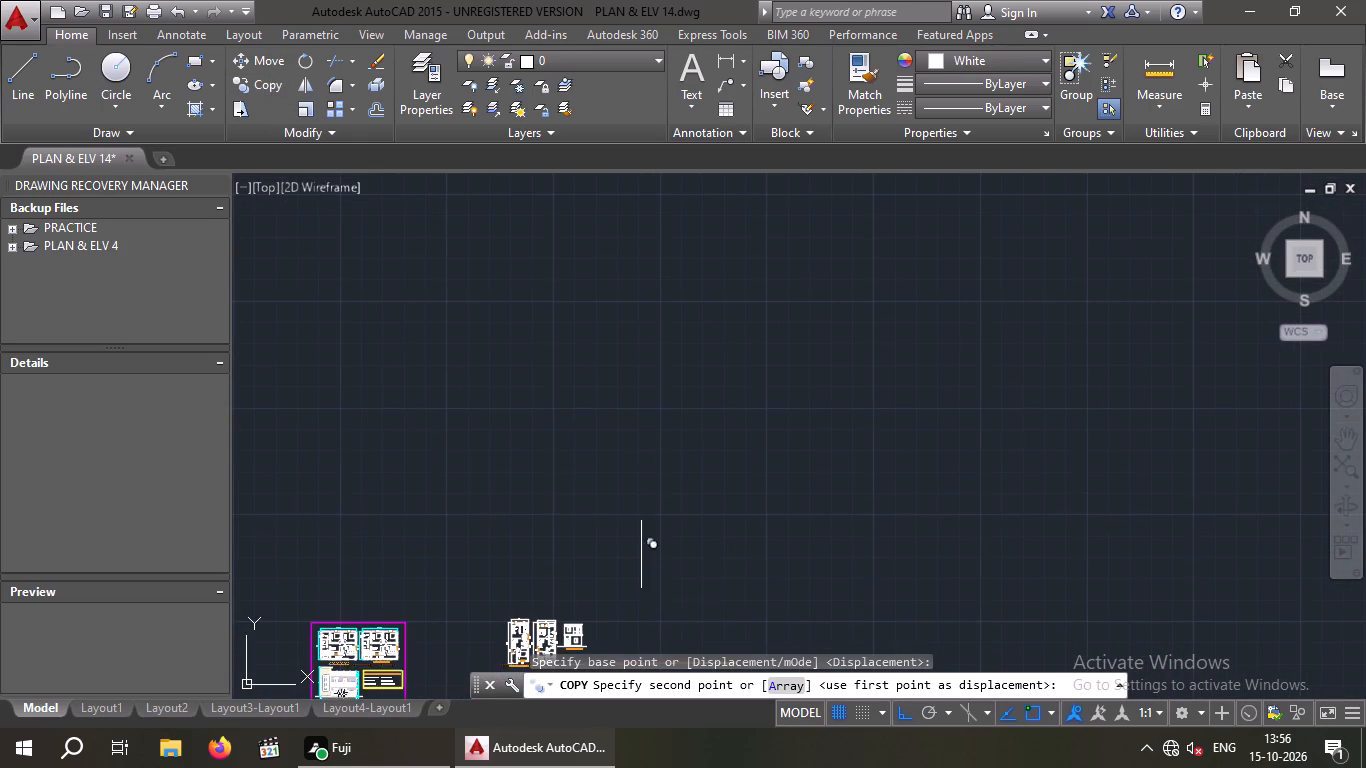
left_click(908, 716)
scroll(632, 342, "down", 1)
middle_click_drag(634, 345, 636, 621)
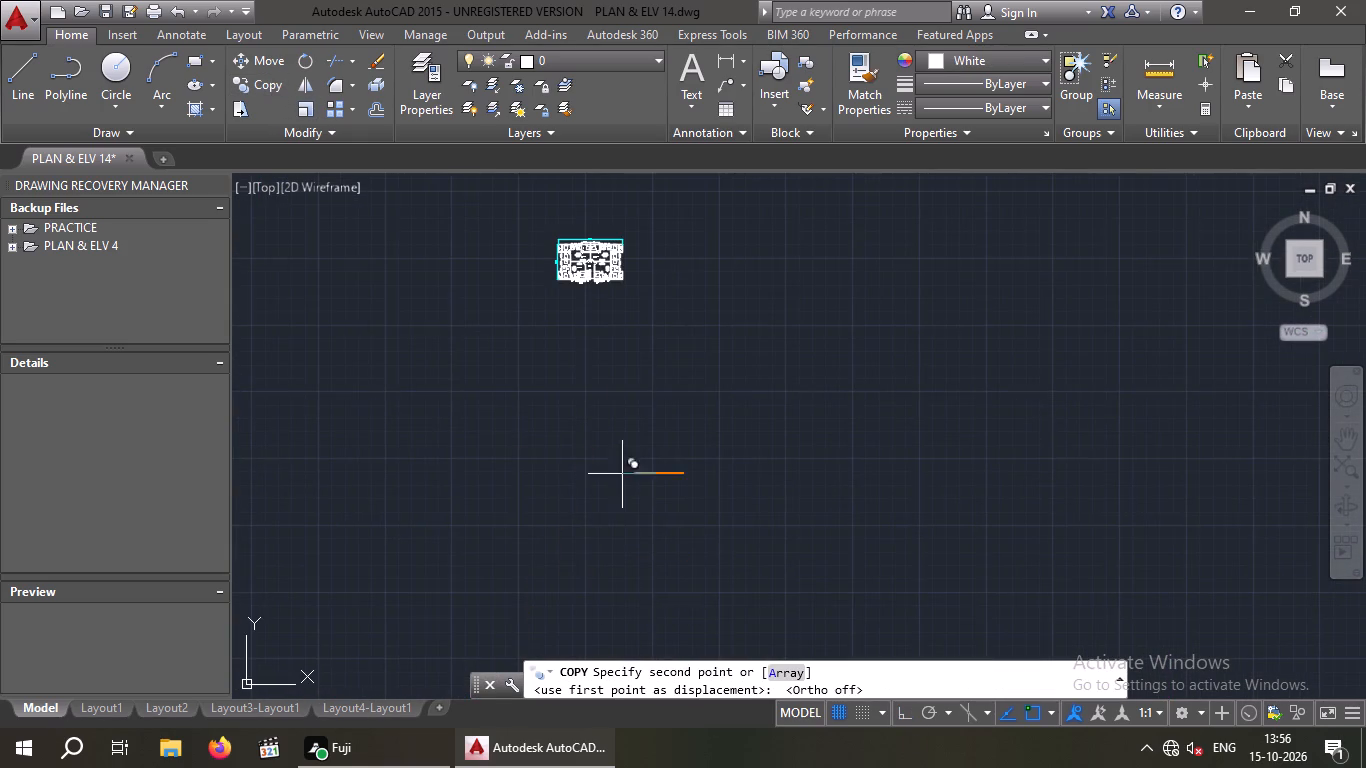
scroll(586, 316, "up", 2)
middle_click_drag(590, 342, 578, 504)
scroll(545, 441, "up", 3)
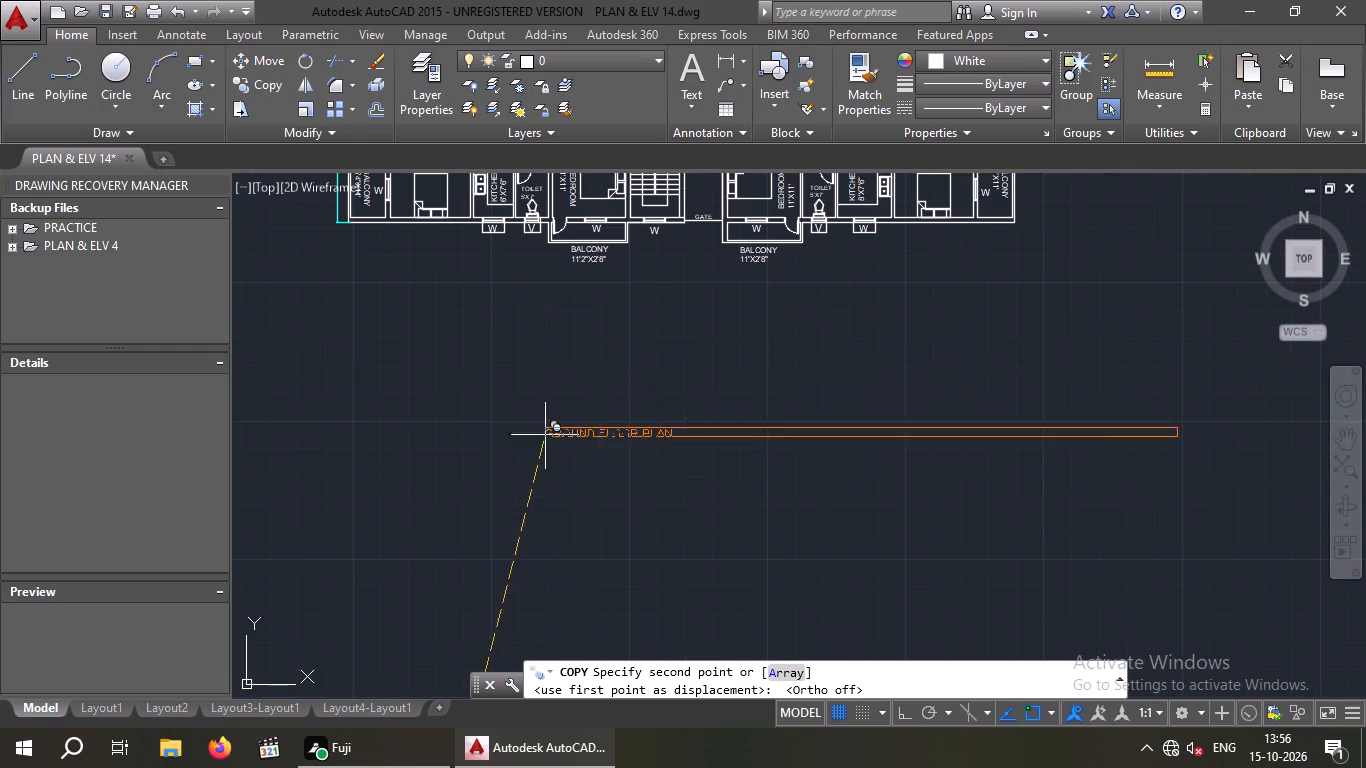
left_click(570, 298)
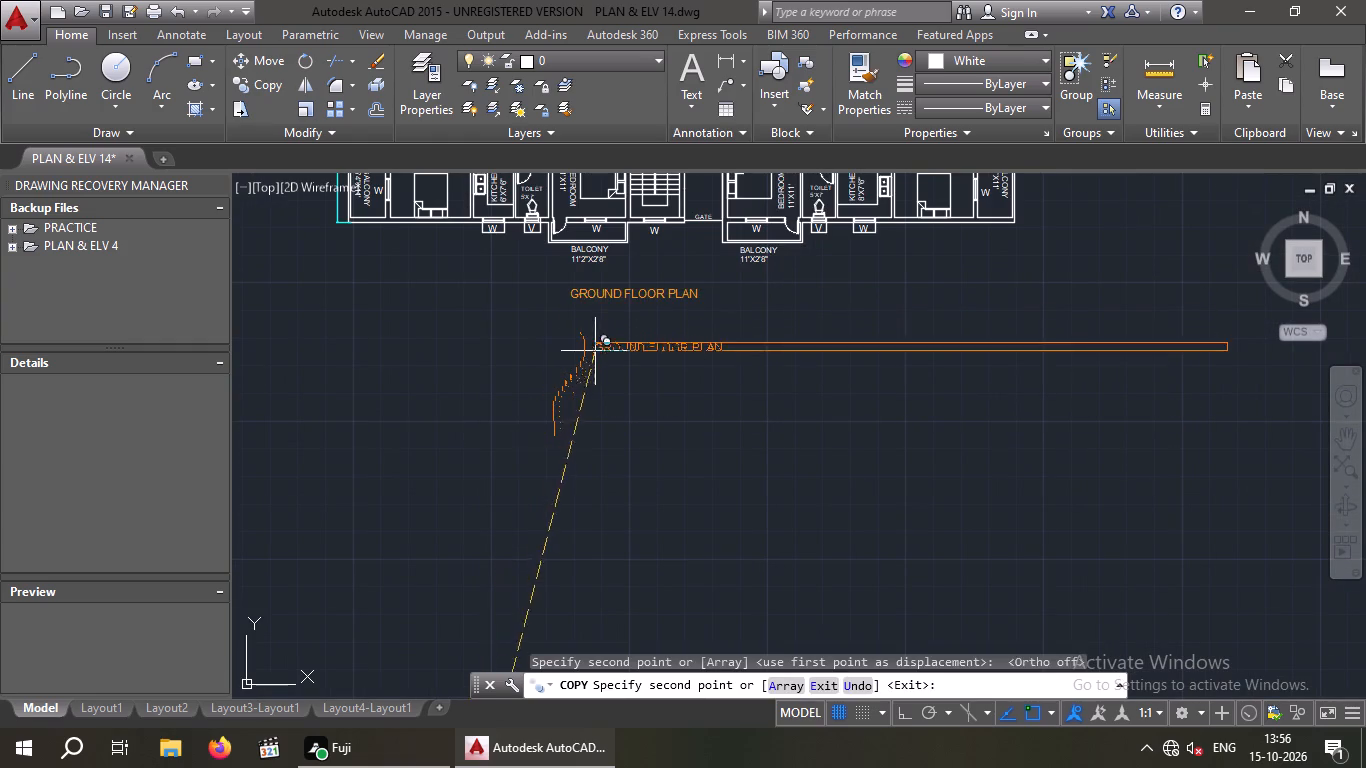
key("Escape")
Replace the text of the copied title below the apartment plan with "PLAN".
scroll(611, 381, "down", 1)
middle_click_drag(611, 389, 602, 475)
middle_click_drag(630, 442, 594, 496)
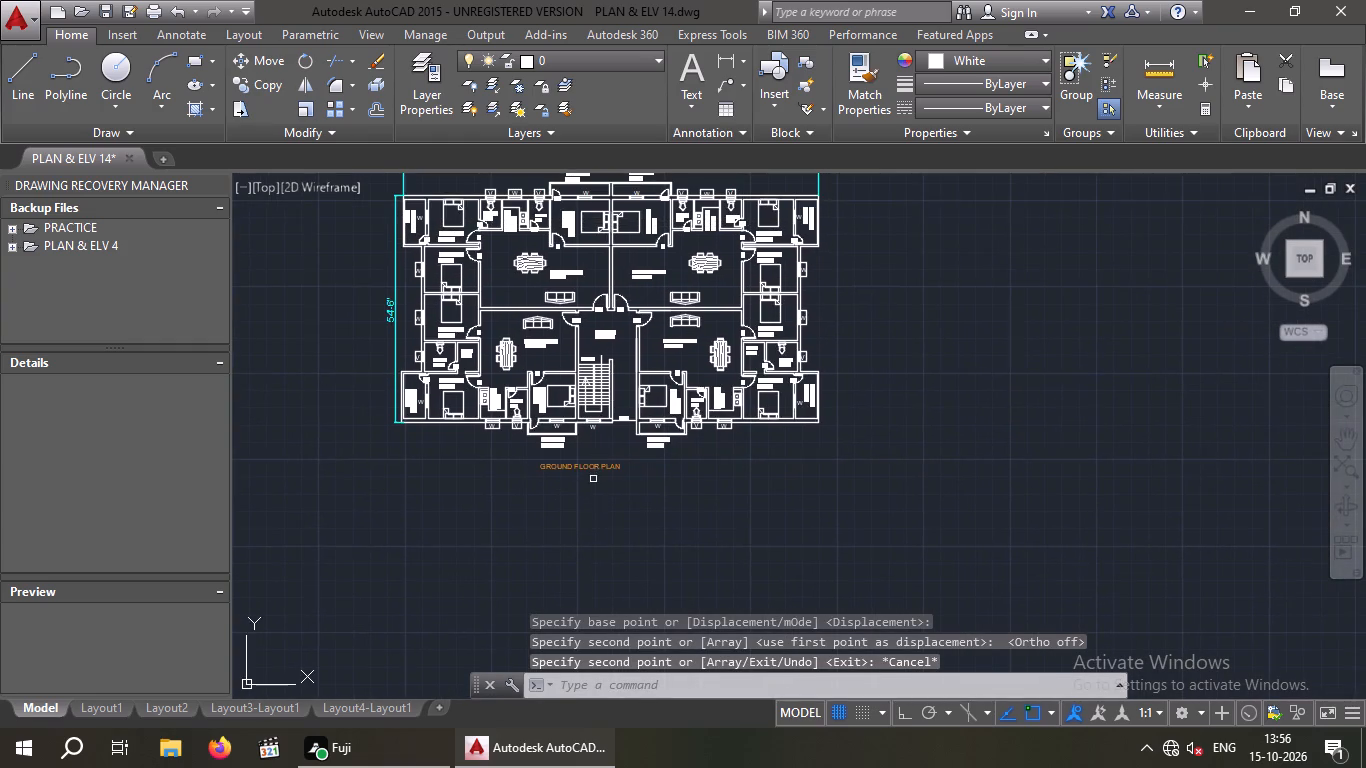
scroll(592, 470, "up", 3)
left_click_drag(717, 442, 498, 429)
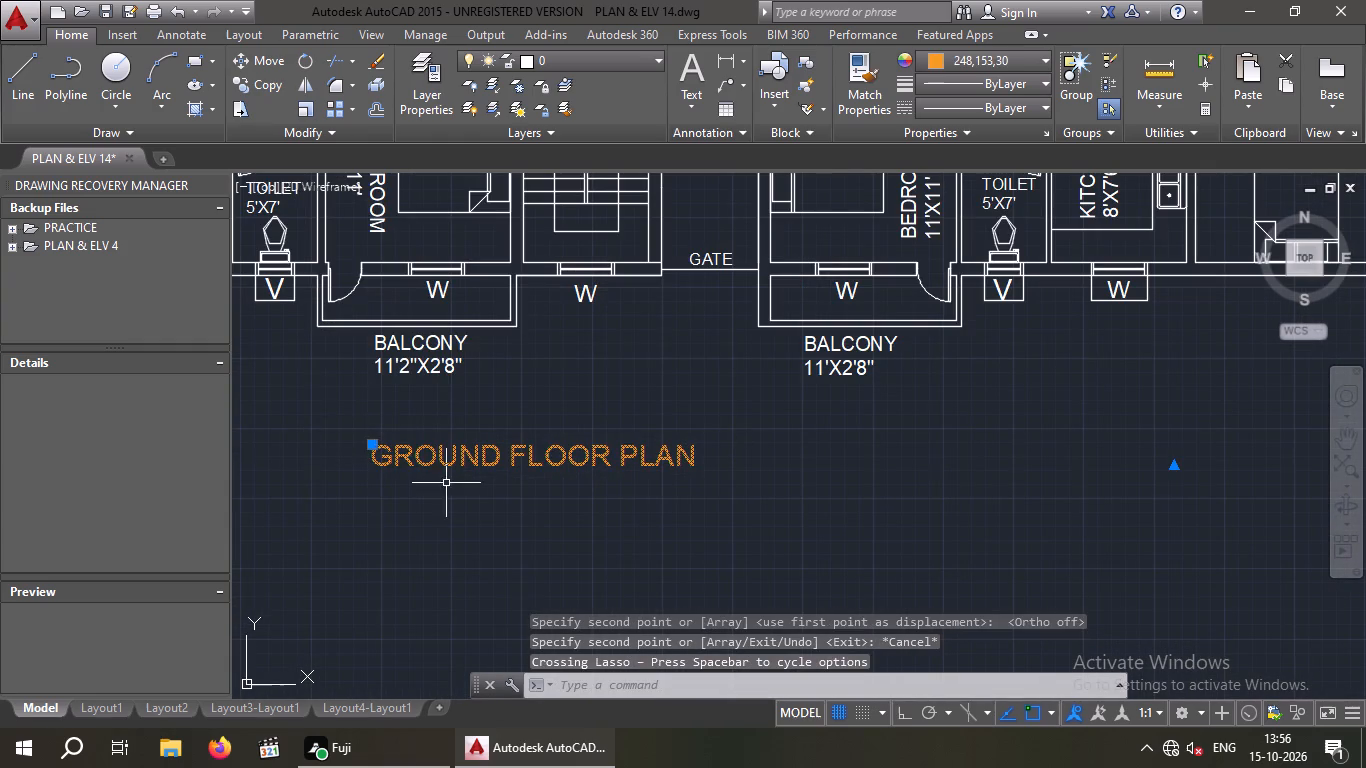
key("Escape")
double_click(515, 458)
left_click(712, 463)
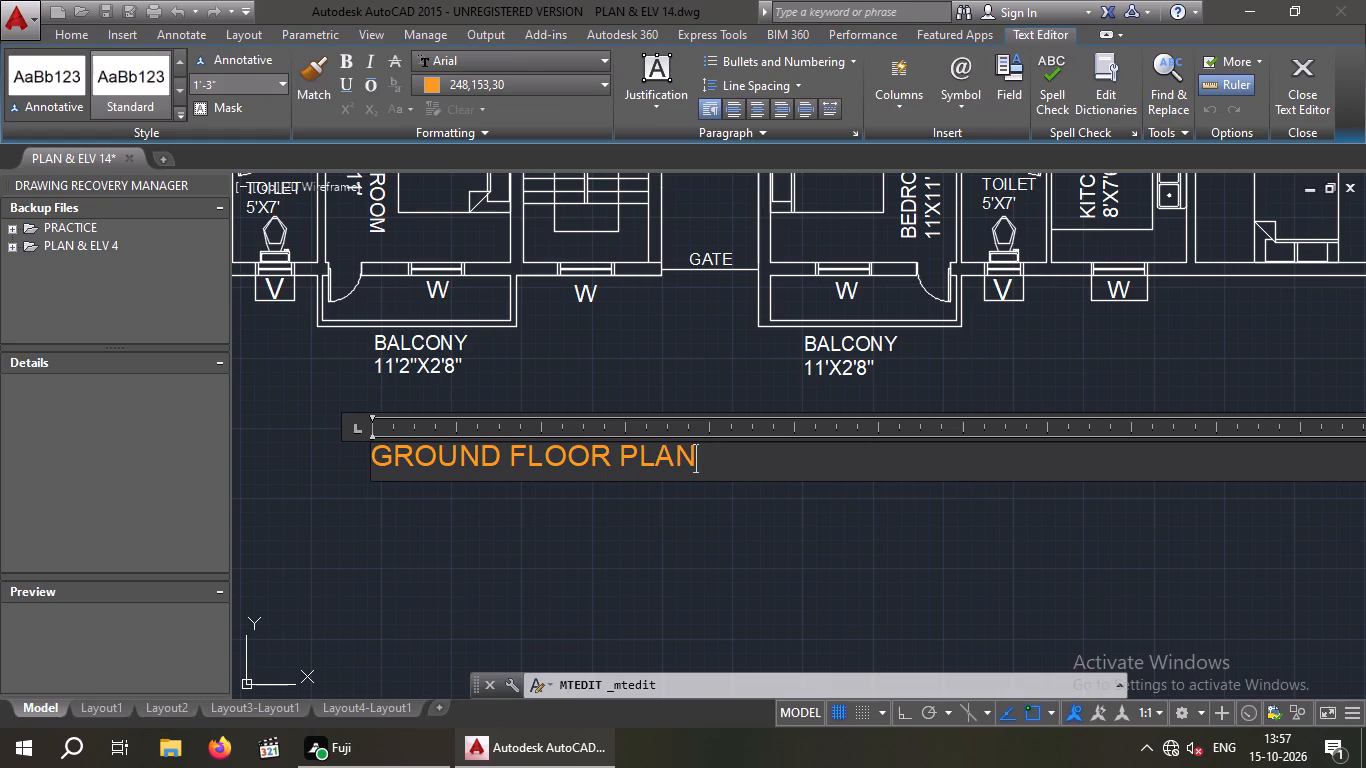
key("BackSpace")
key("BackSpace")
key("BackSpace")
key("BackSpace")
key("BackSpace")
key("BackSpace")
key("BackSpace")
key("BackSpace")
key("BackSpace")
key("BackSpace")
key("BackSpace")
key("BackSpace")
key("BackSpace")
key("BackSpace")
key("BackSpace")
key("BackSpace")
key("BackSpace")
key("BackSpace")
key("BackSpace")
key("BackSpace")
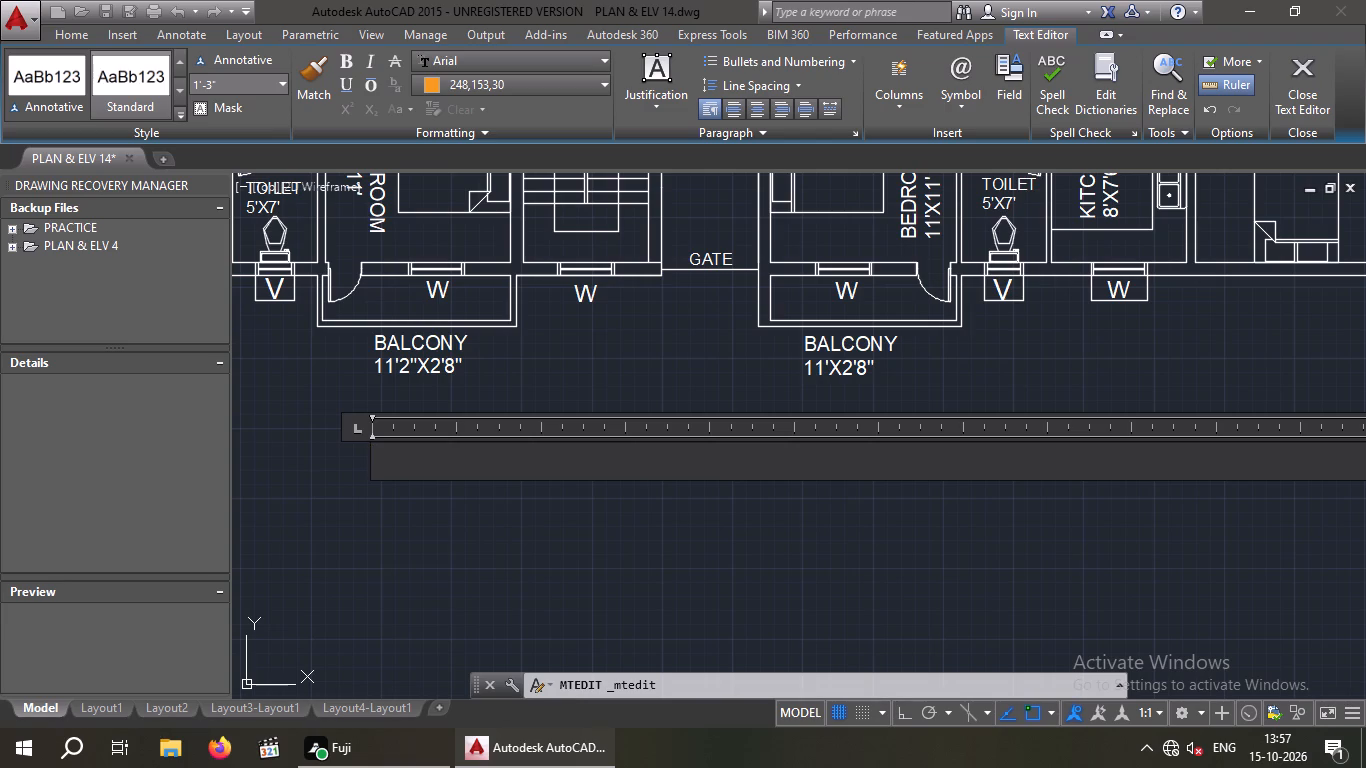
scroll(707, 477, "down", 1)
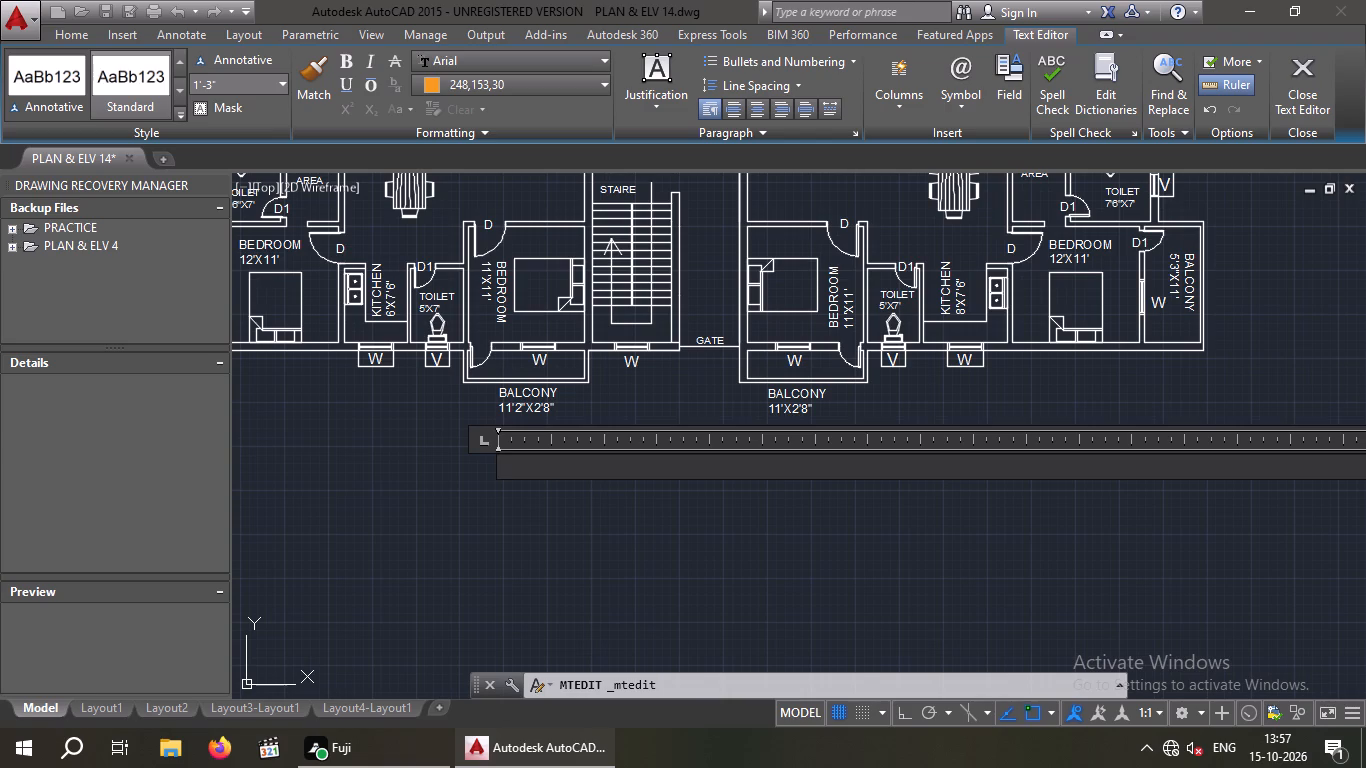
type("PLAN")
Set the text height of the "PLAN" title to 20" and finish editing it.
left_click_drag(566, 455, 438, 485)
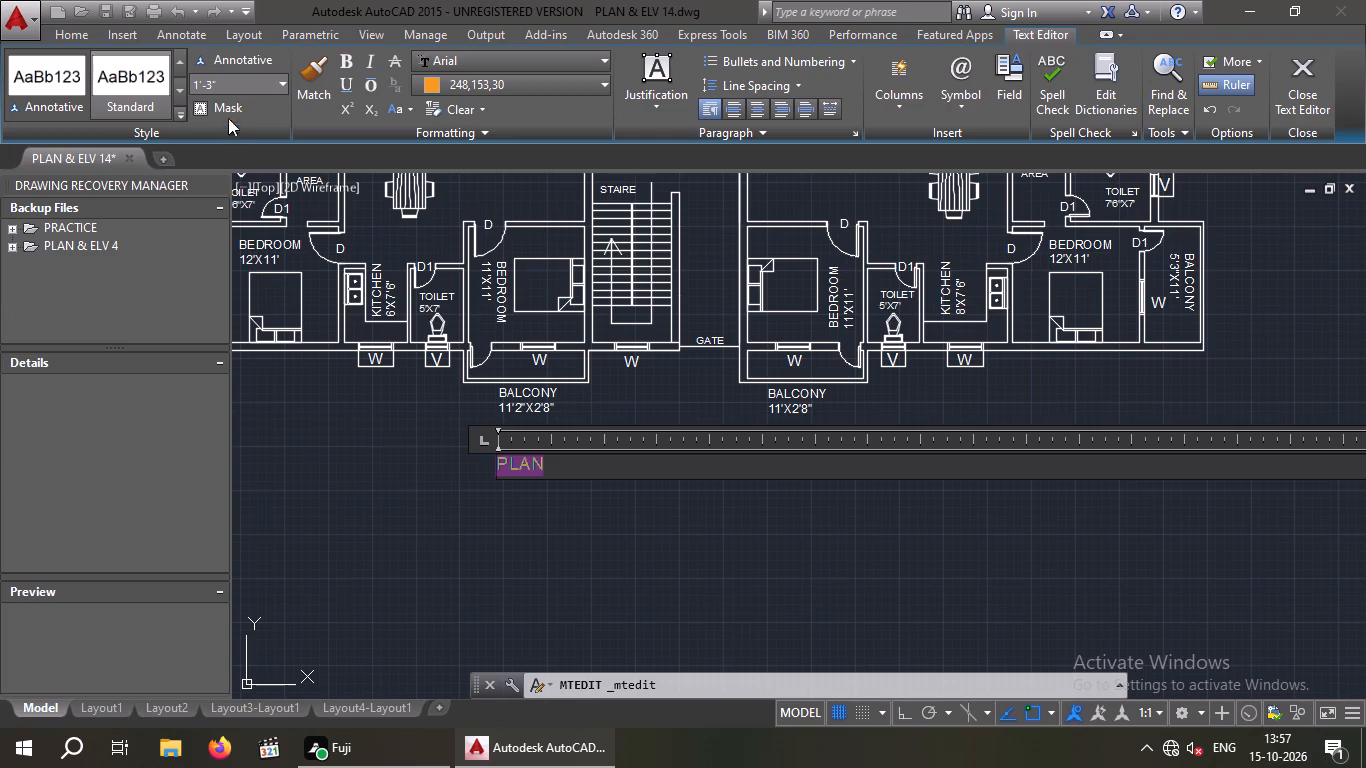
left_click(232, 80)
type("20\"")
key("Return")
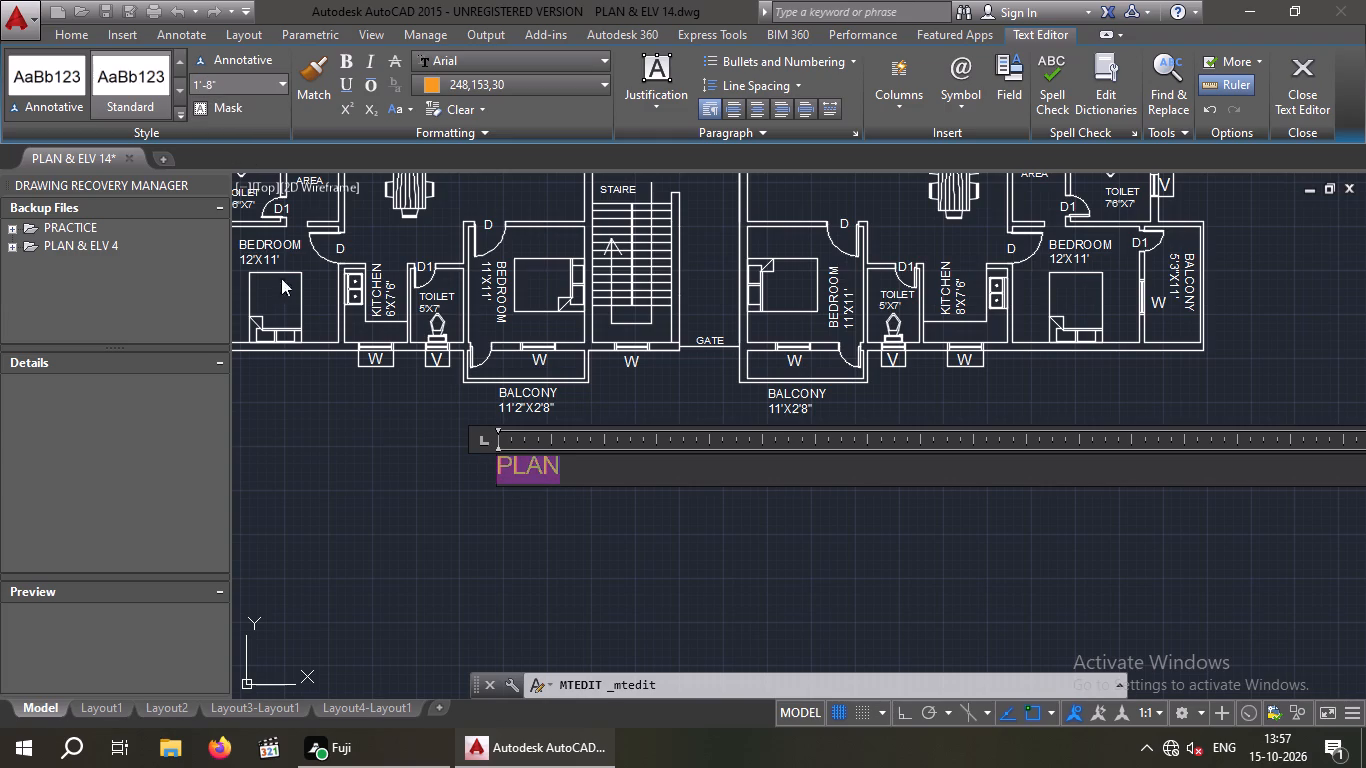
left_click(337, 419)
Move the "PLAN" title so it sits centrally below the gate, between the two balcony labels.
scroll(389, 493, "down", 3)
scroll(442, 504, "up", 2)
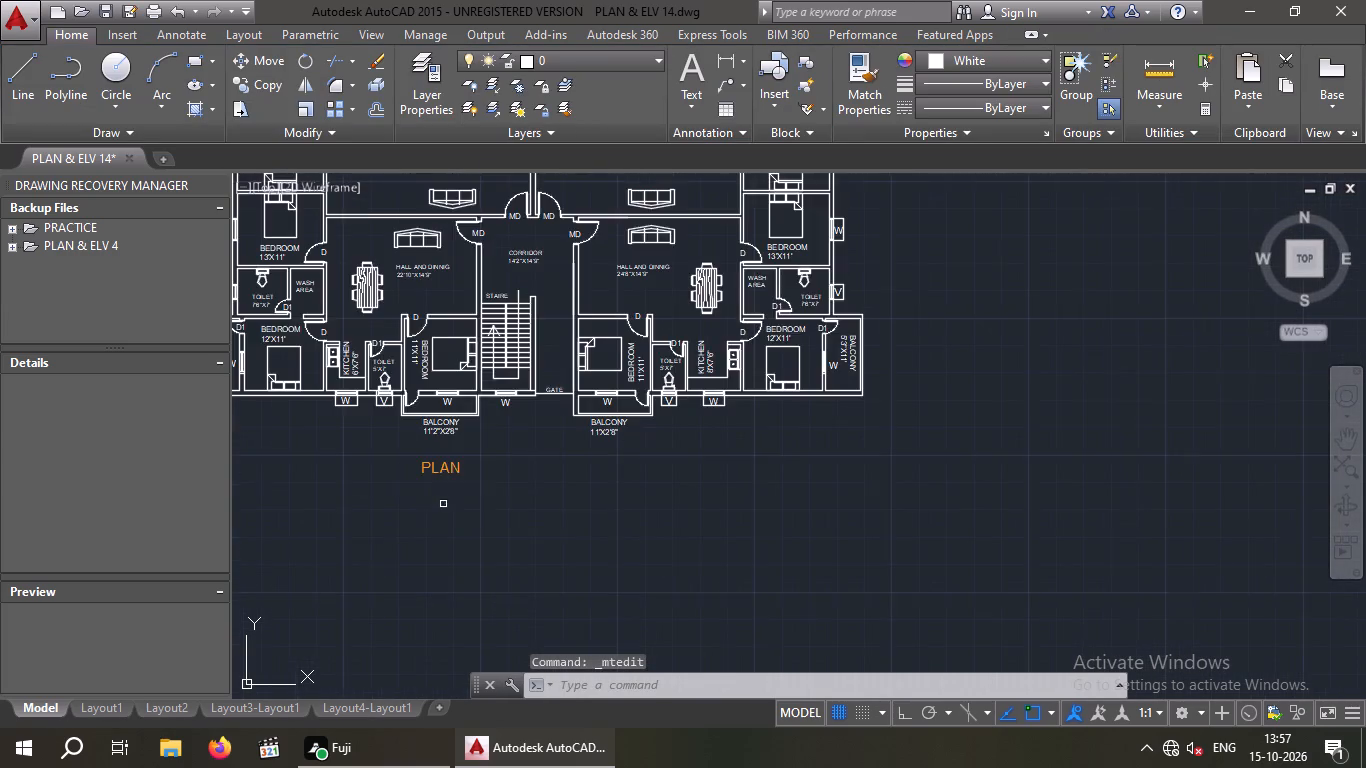
scroll(493, 488, "up", 1)
left_click_drag(498, 436, 423, 441)
left_click(304, 469)
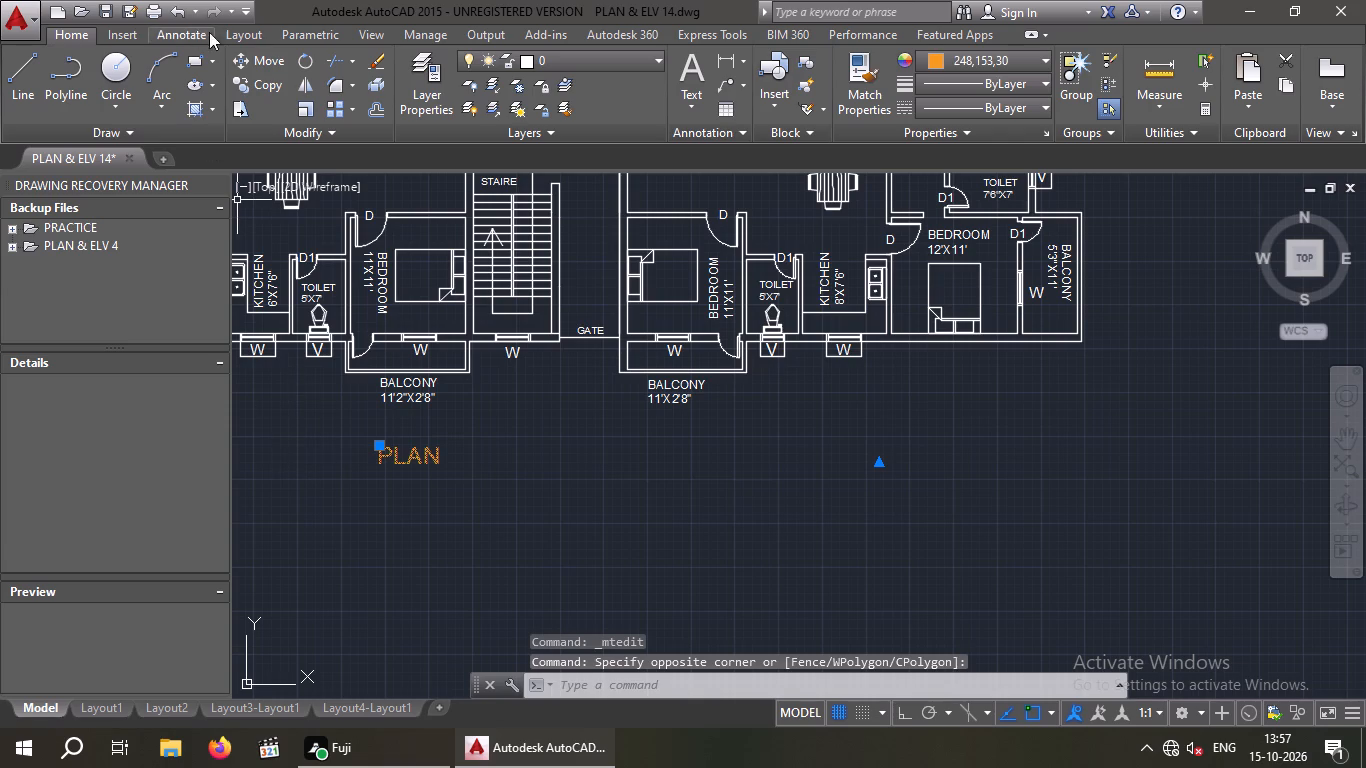
left_click(256, 63)
left_click_drag(376, 448, 390, 451)
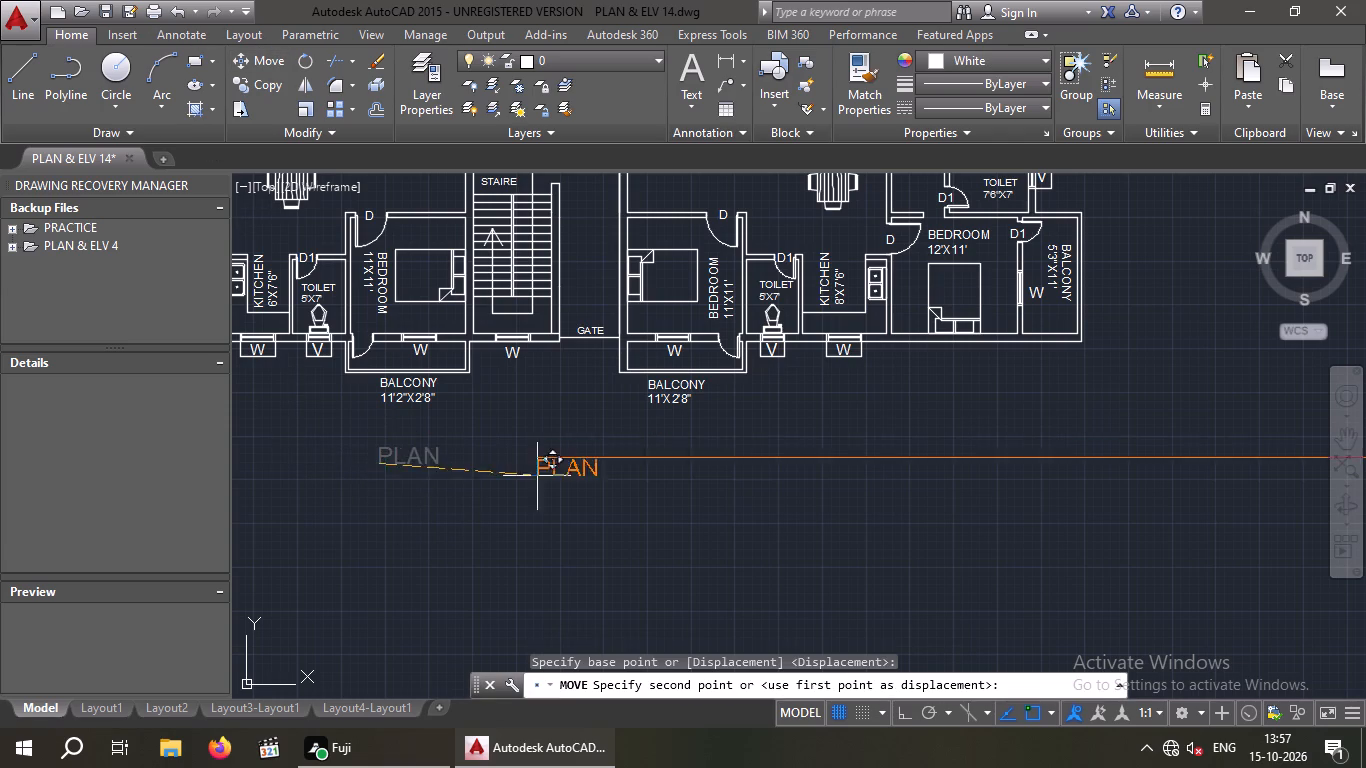
left_click(543, 436)
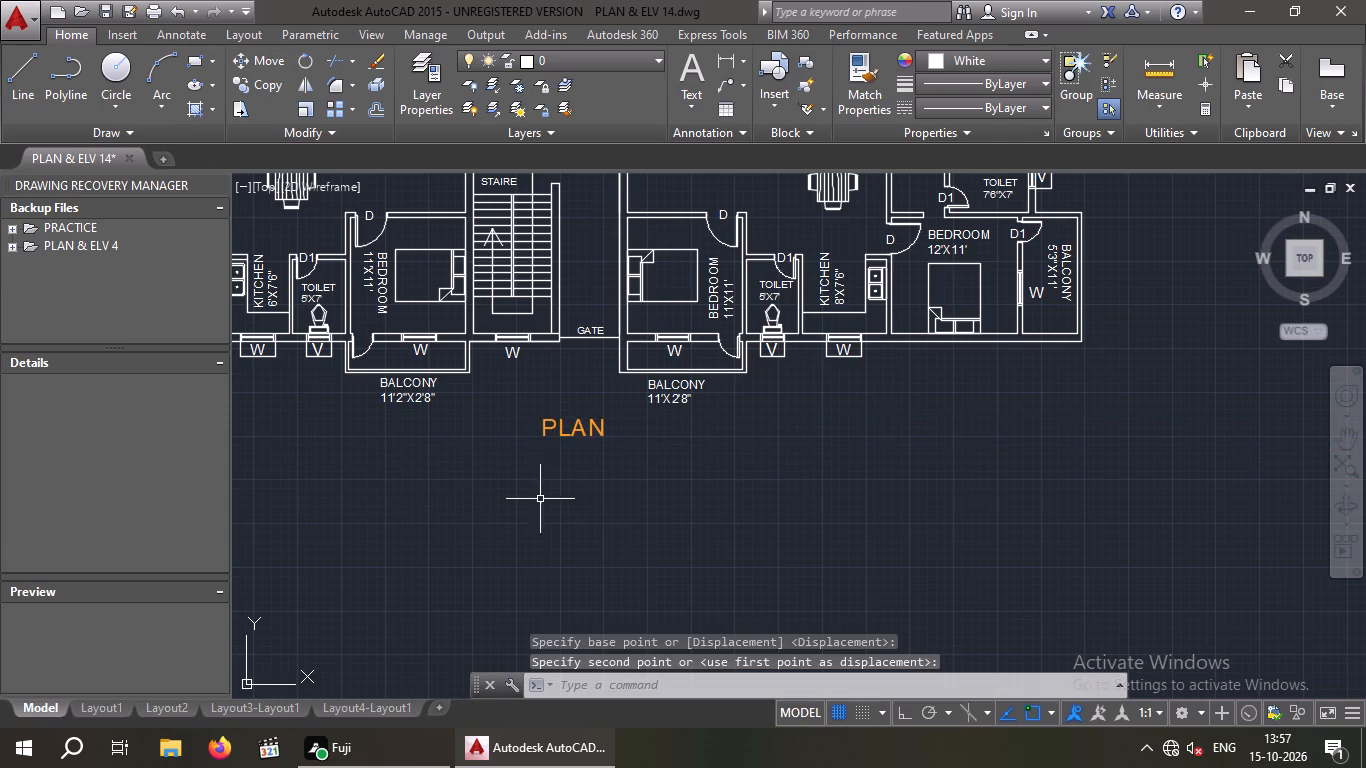
Save the drawing.
scroll(540, 499, "down", 3)
middle_click(540, 502)
scroll(550, 413, "up", 3)
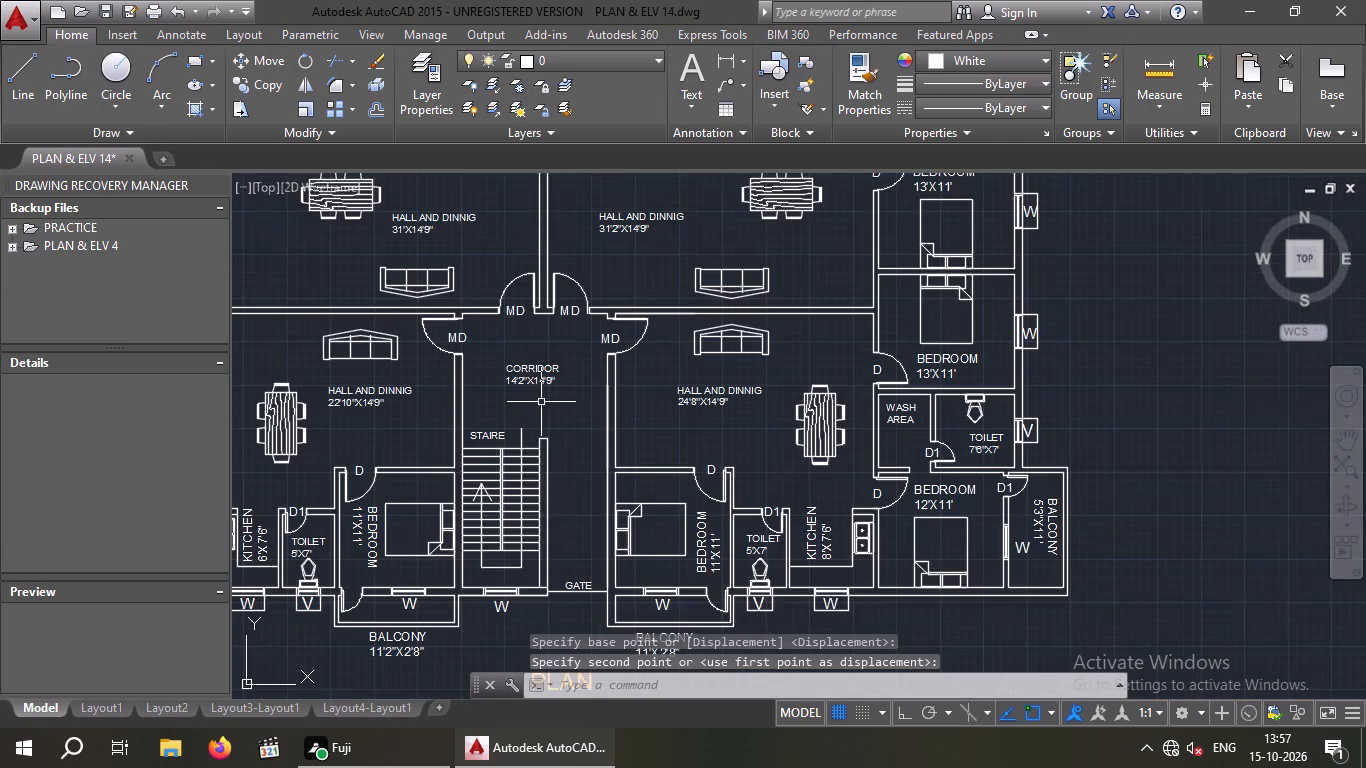
middle_click_drag(547, 388, 572, 337)
scroll(568, 333, "down", 2)
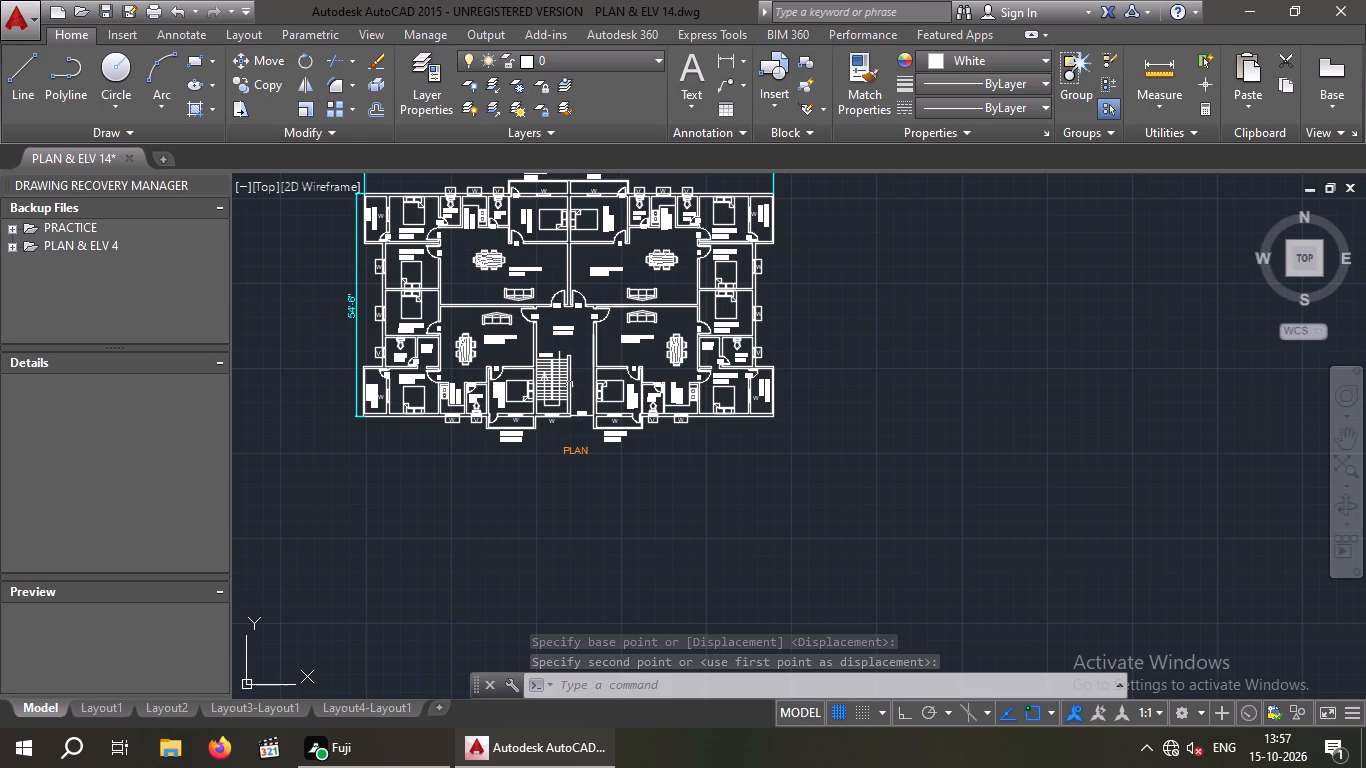
key("ctrl+s")
key("ctrl+s")
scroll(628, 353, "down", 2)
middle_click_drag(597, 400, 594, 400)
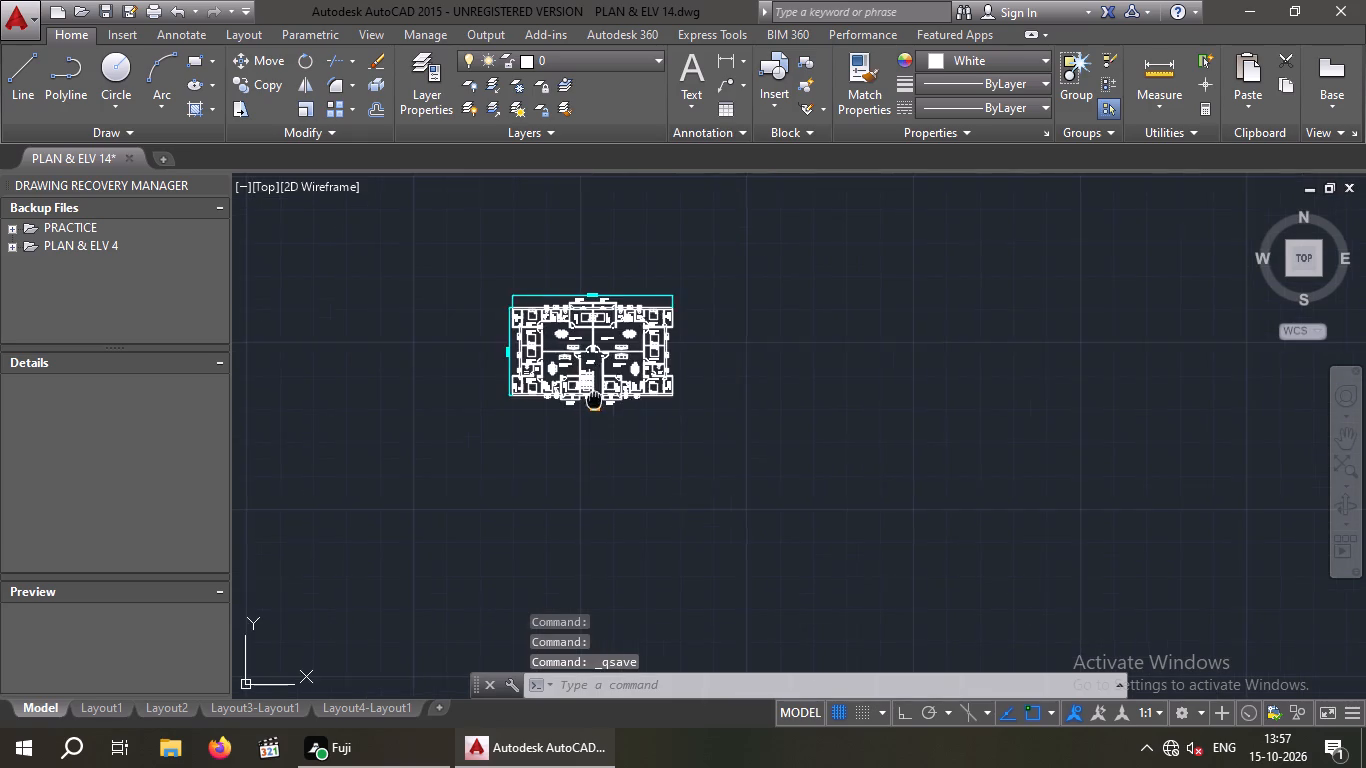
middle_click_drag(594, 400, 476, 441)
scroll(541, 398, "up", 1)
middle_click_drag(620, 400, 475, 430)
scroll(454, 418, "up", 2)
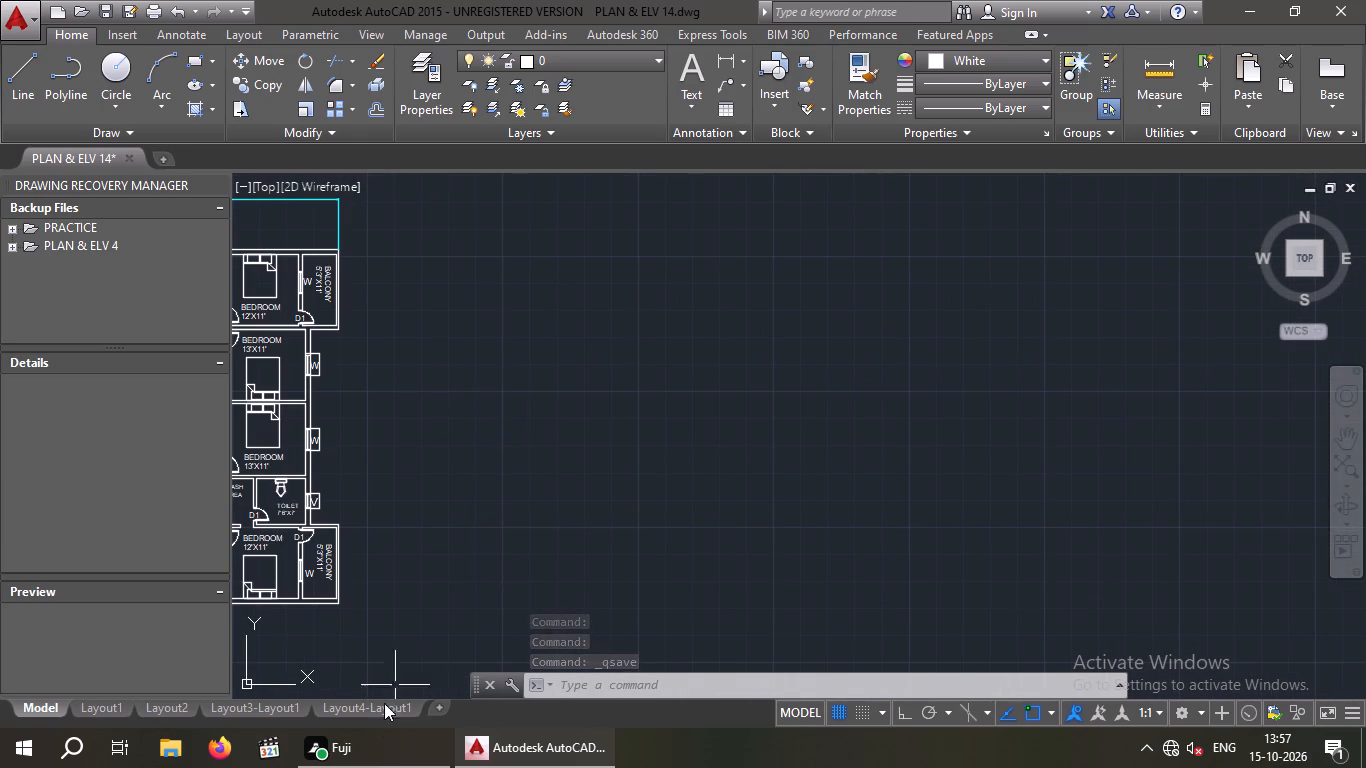
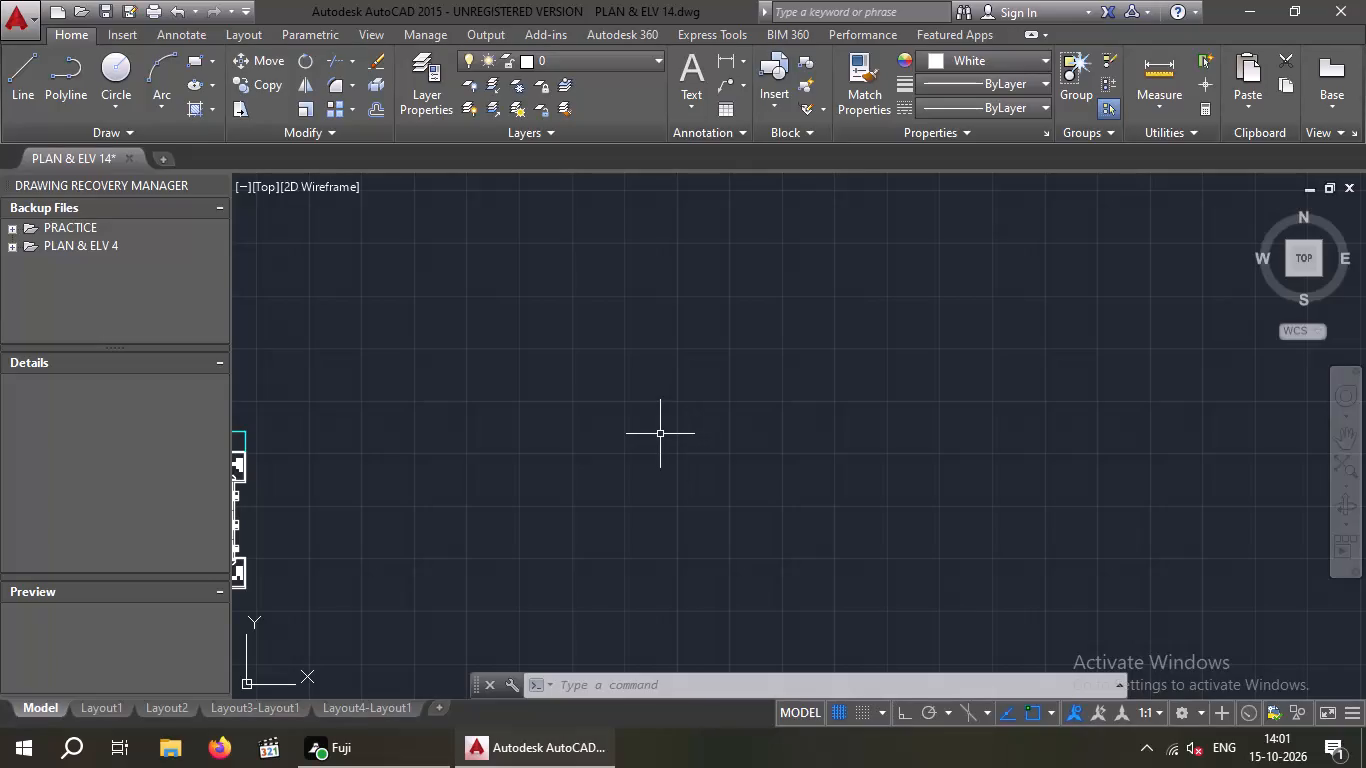
Draw a 46' horizontal line with Ortho on, in the empty space to the right of the apartment plan.
key("Escape")
key("Escape")
key("l")
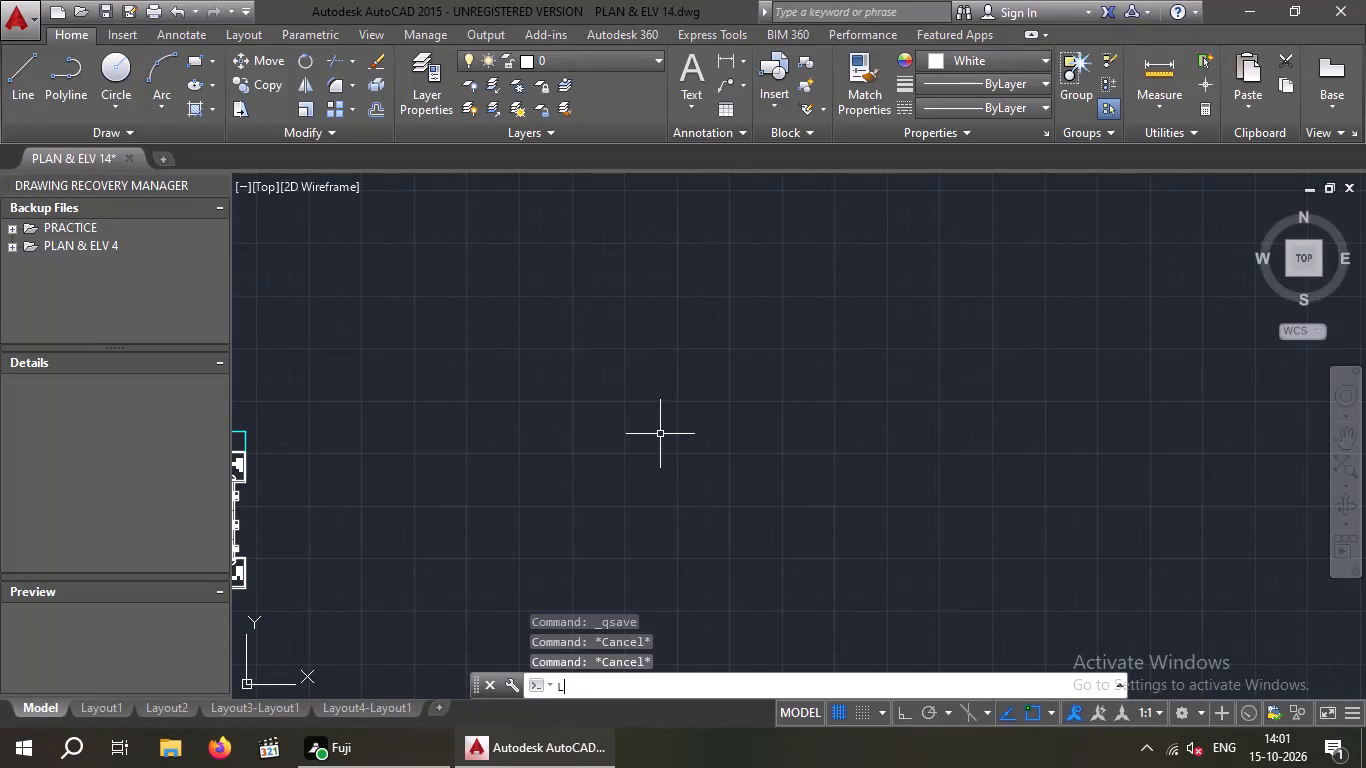
key("Return")
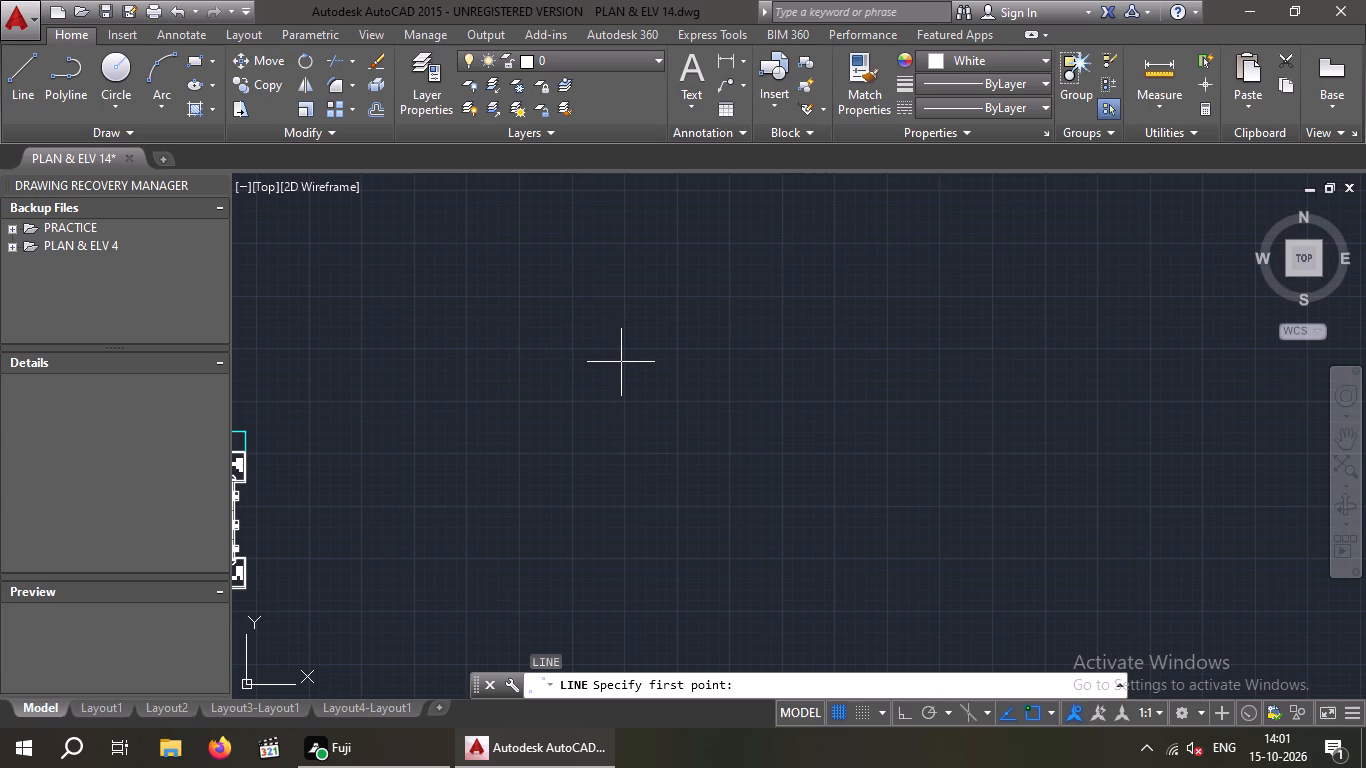
key("F8")
scroll(616, 344, "down", 1)
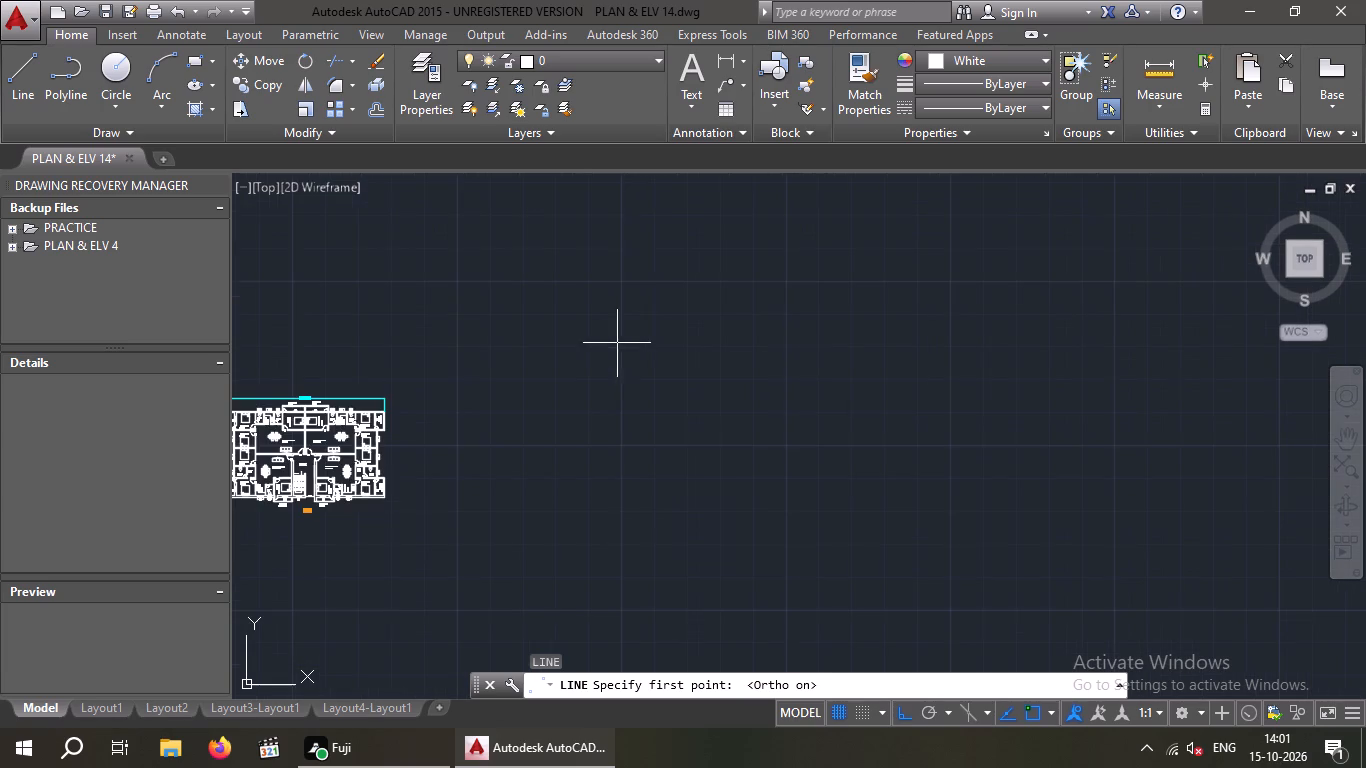
middle_click_drag(628, 374, 559, 329)
middle_click(558, 329)
scroll(556, 362, "up", 1)
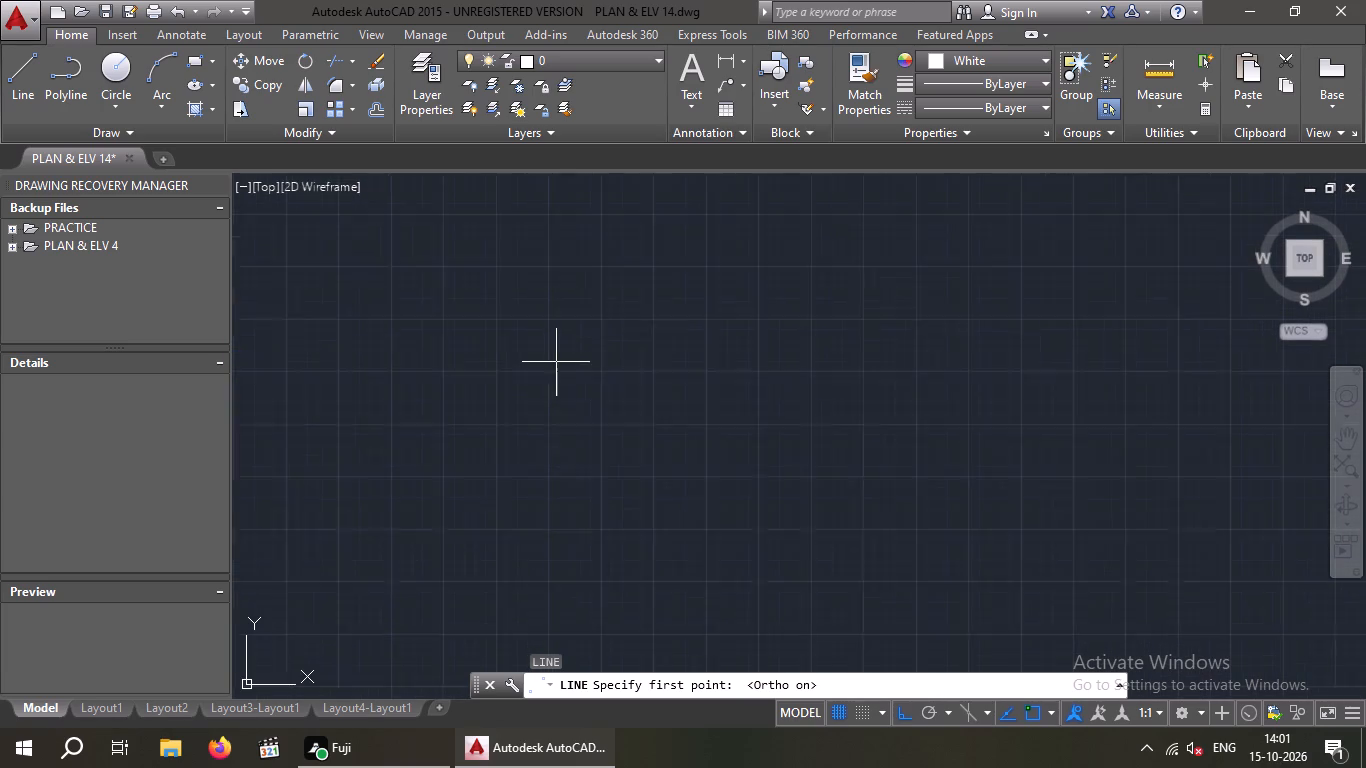
scroll(556, 362, "up", 2)
scroll(545, 351, "down", 2)
middle_click_drag(627, 360, 756, 356)
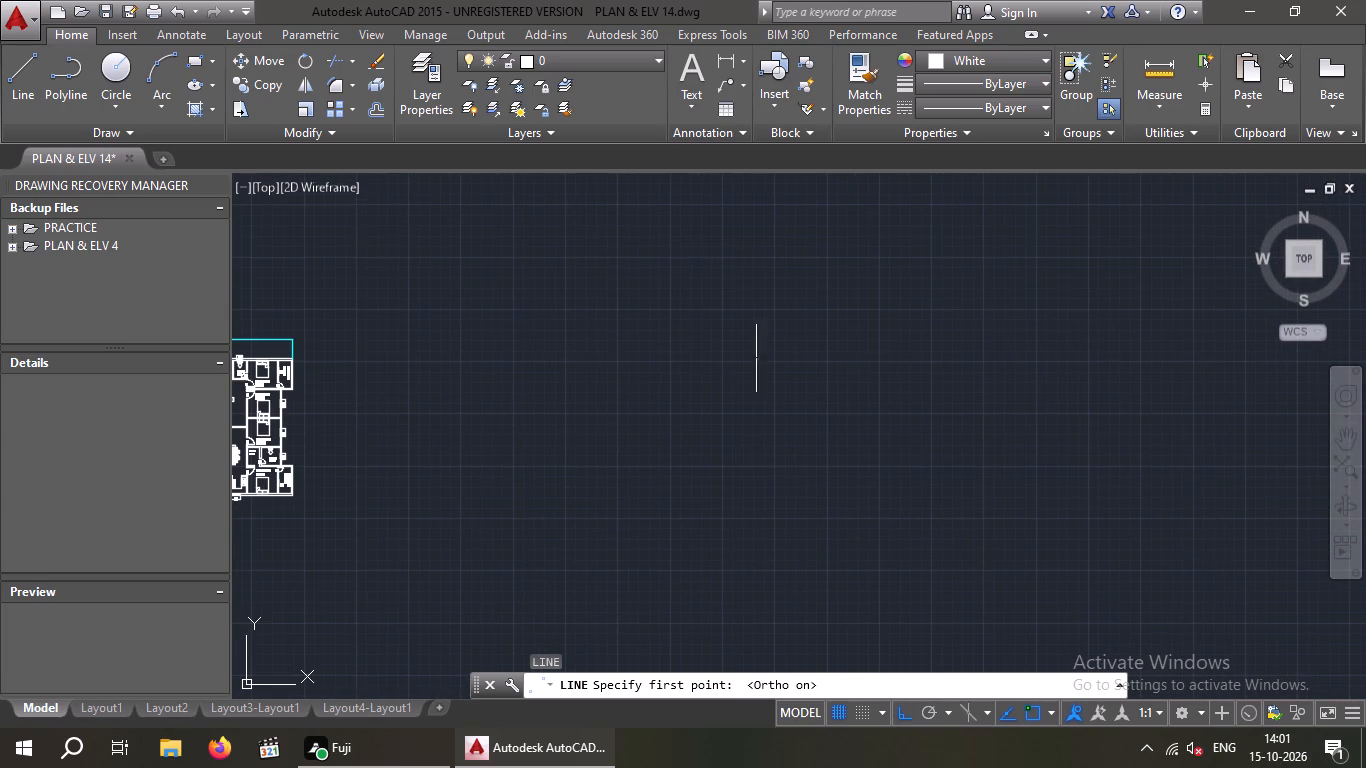
scroll(575, 365, "up", 1)
scroll(570, 363, "down", 1)
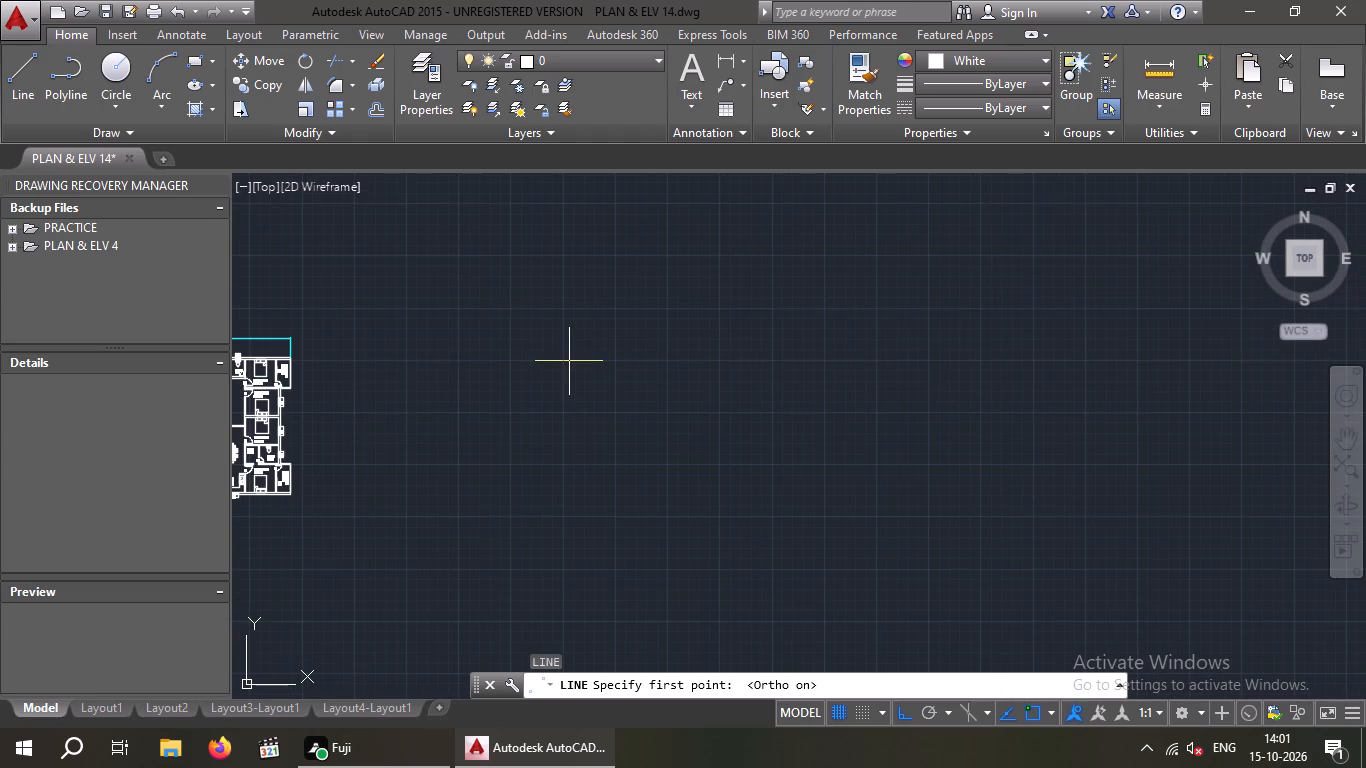
left_click_drag(560, 360, 599, 365)
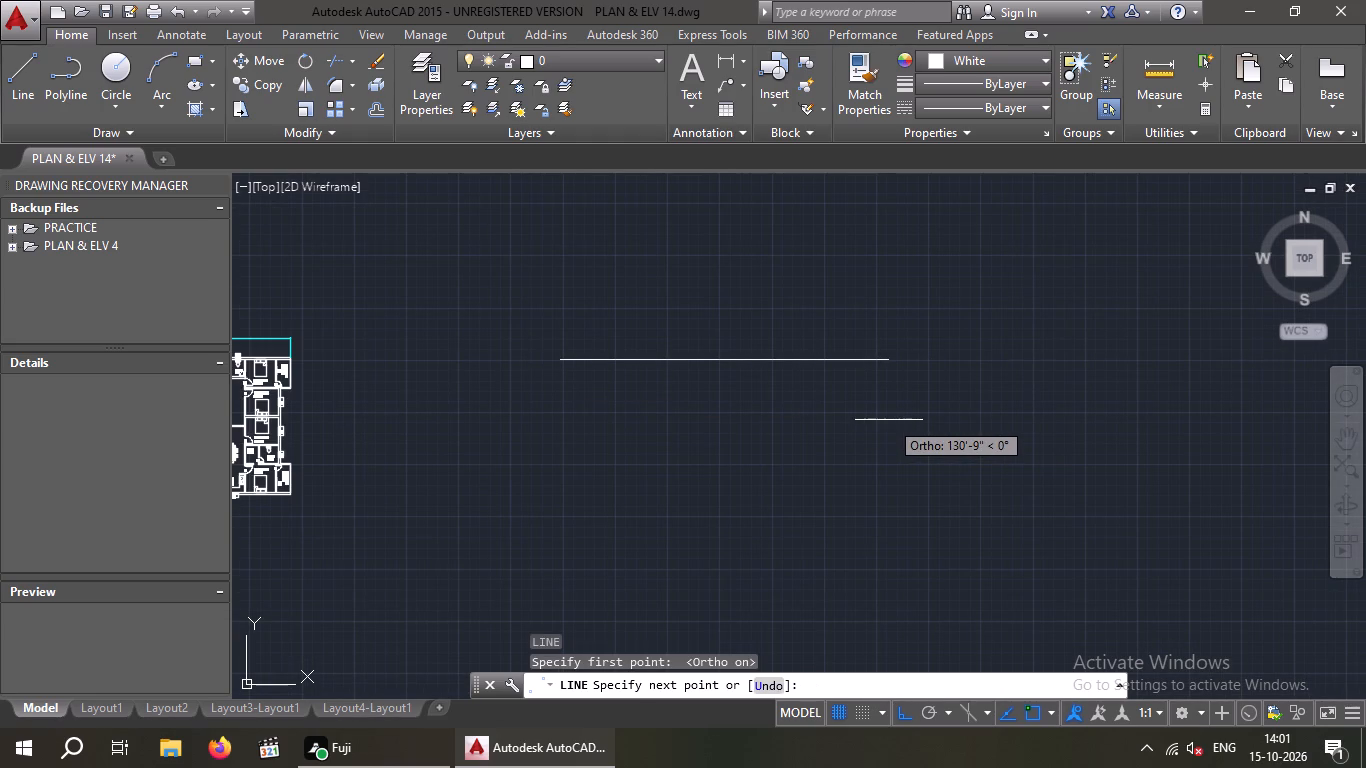
type("46")
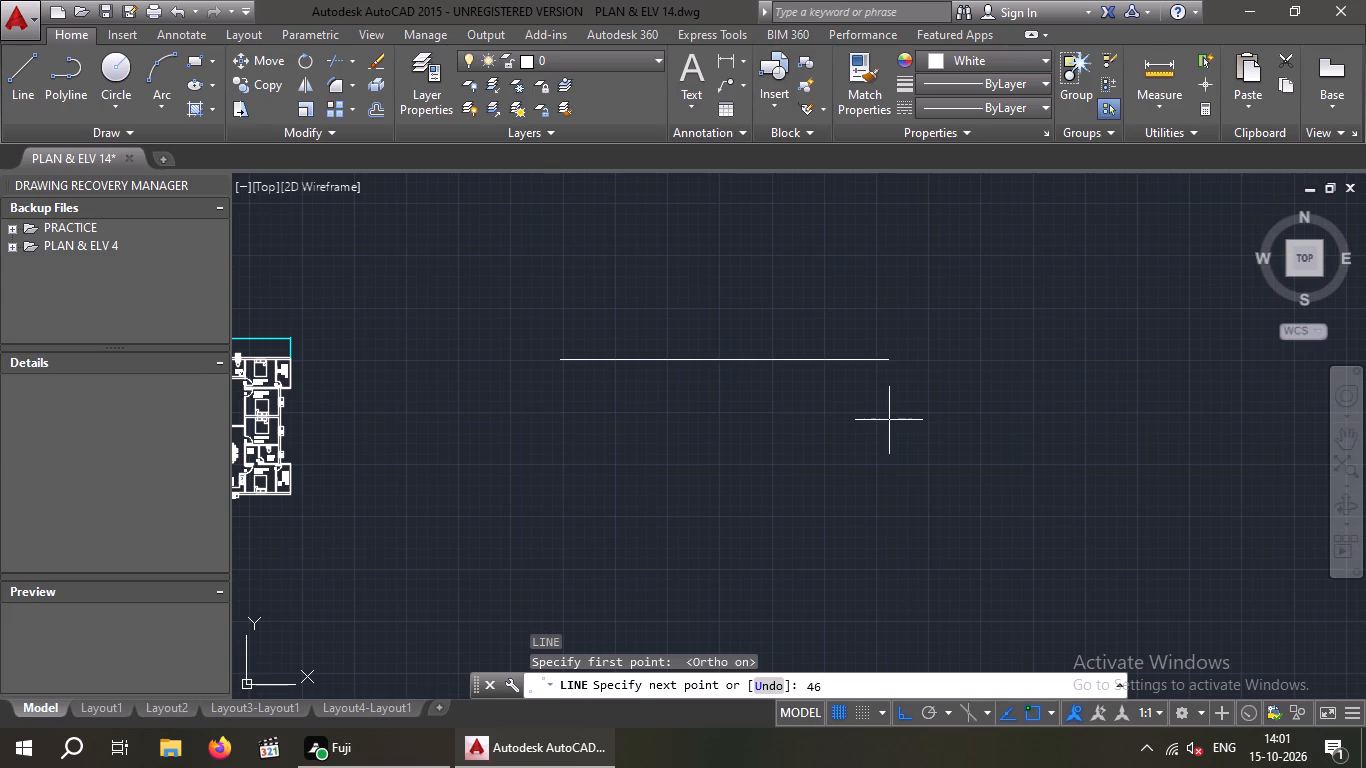
key("apostrophe")
key("Return")
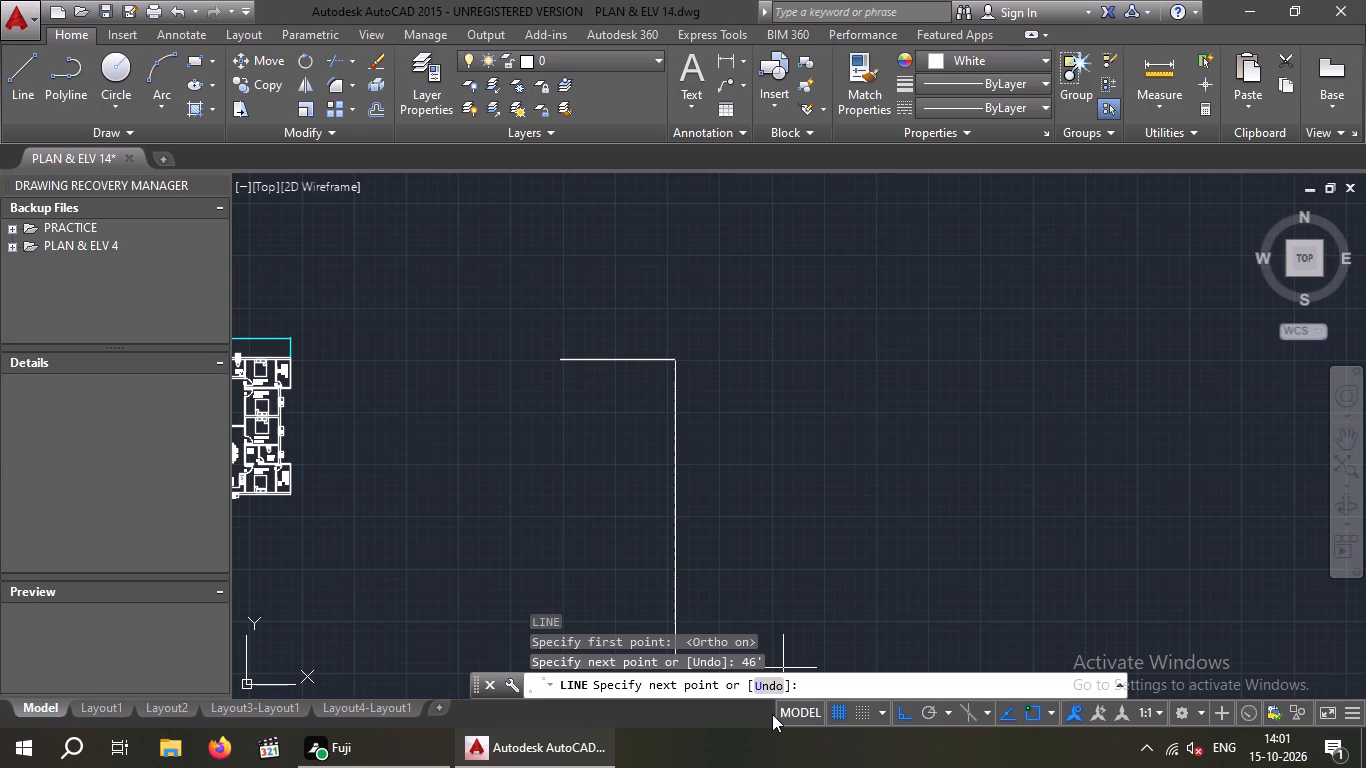
Continue the line 36' down and 46' back, and close it into a 46' by 36' rectangle.
type("36")
key("apostrophe")
key("Return")
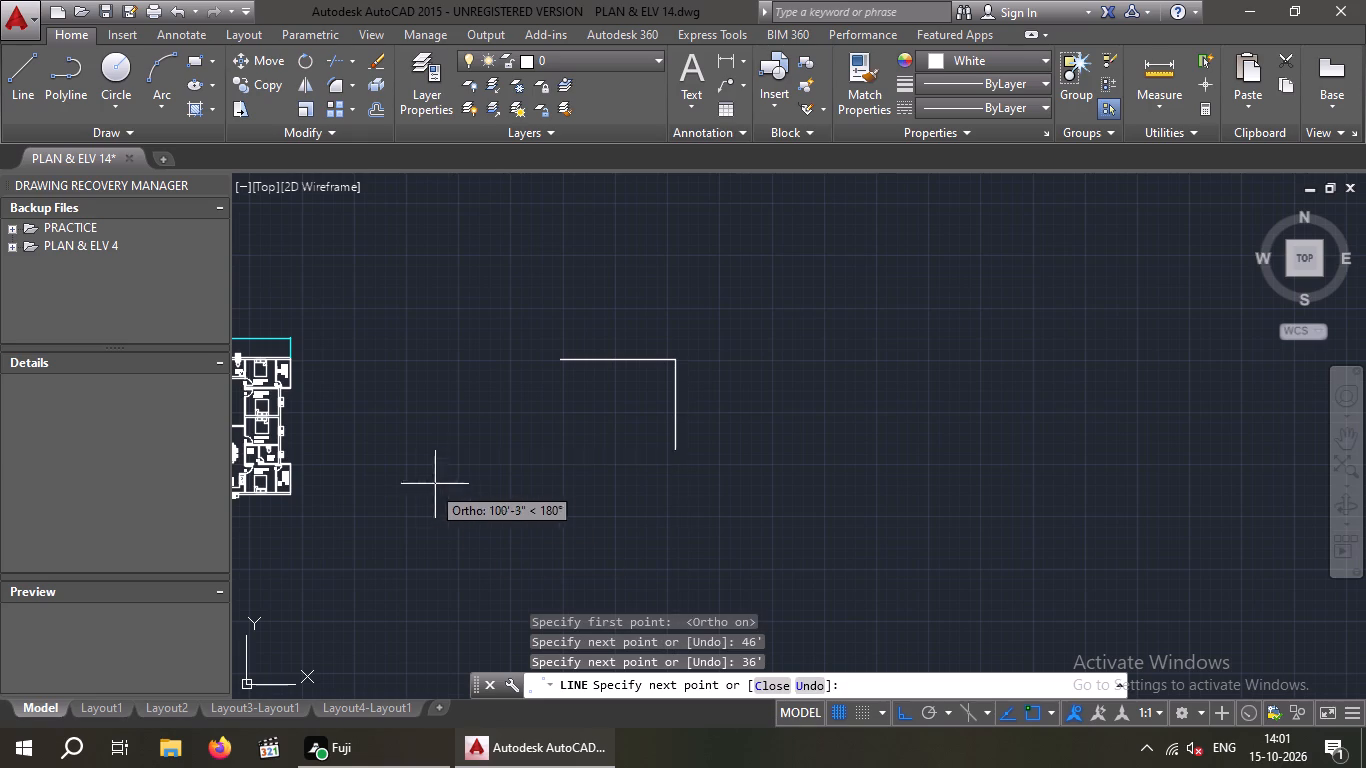
type("46'")
key("Return")
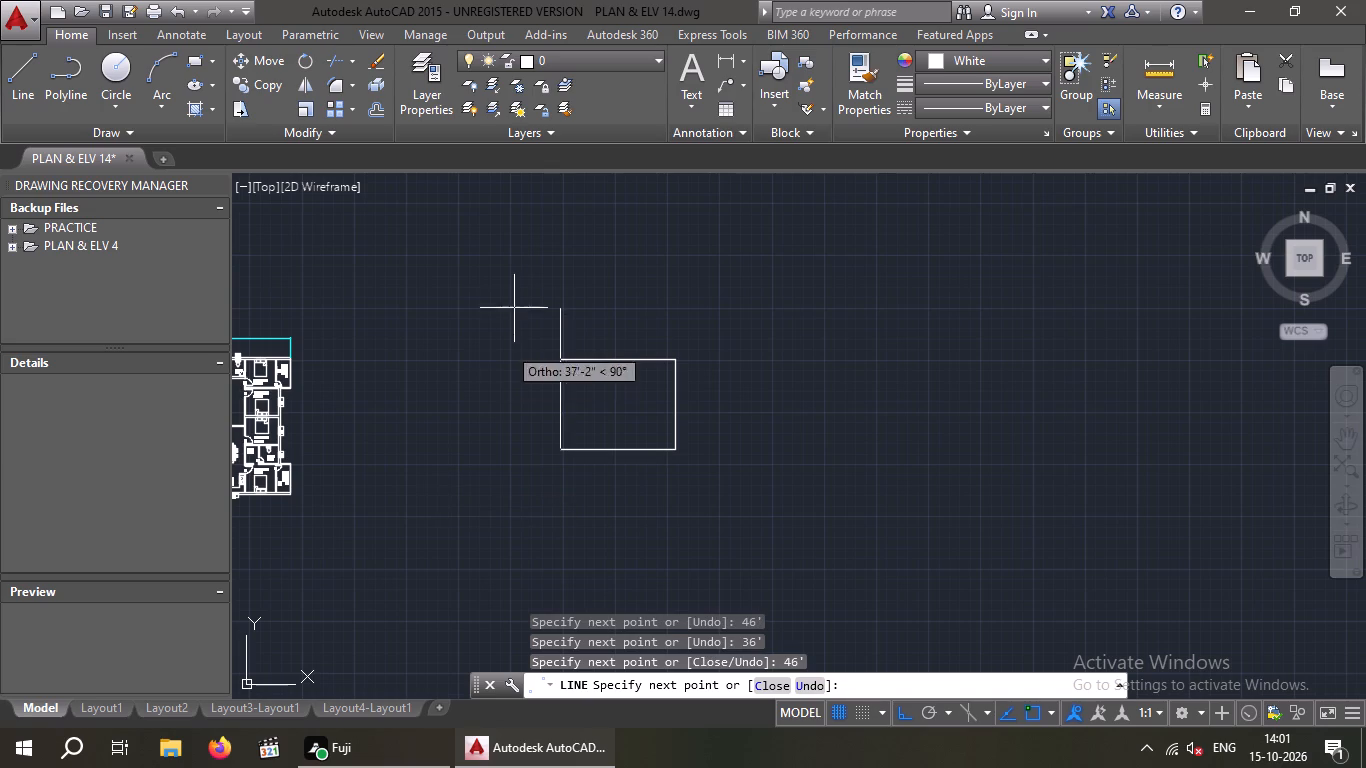
scroll(550, 360, "up", 3)
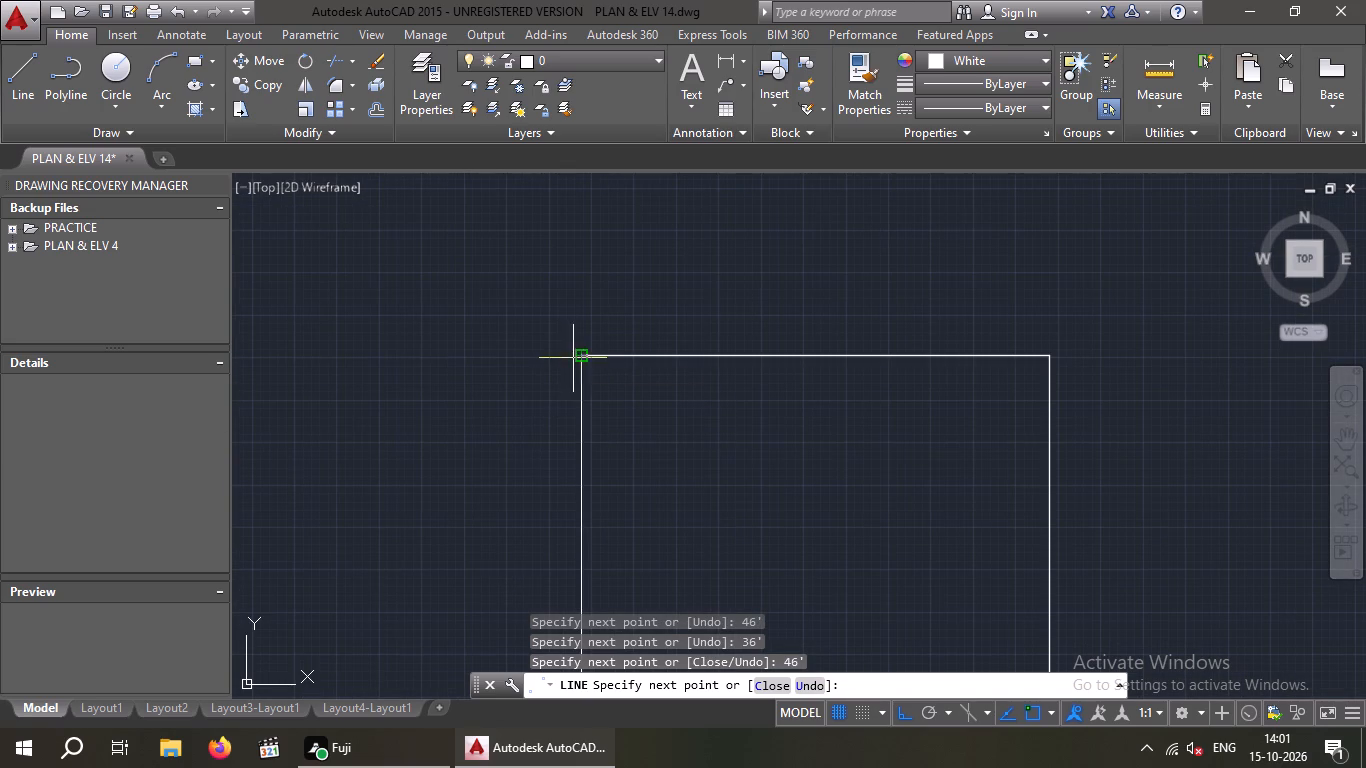
left_click(583, 357)
key("Escape")
key("Escape")
key("Escape")
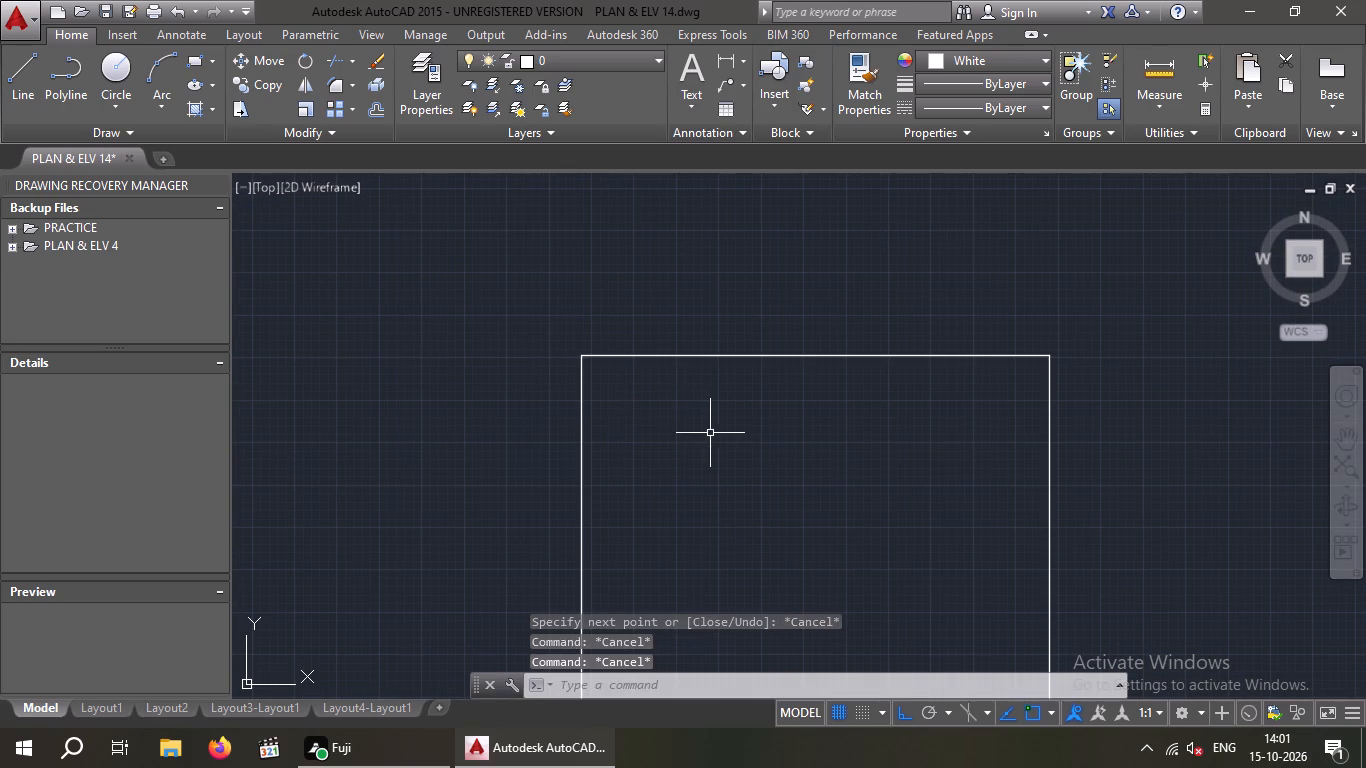
Offset the left and top sides of the rectangle 9" inward.
middle_click_drag(709, 429, 643, 266)
scroll(638, 260, "down", 2)
key("Escape")
key("Escape")
key("o")
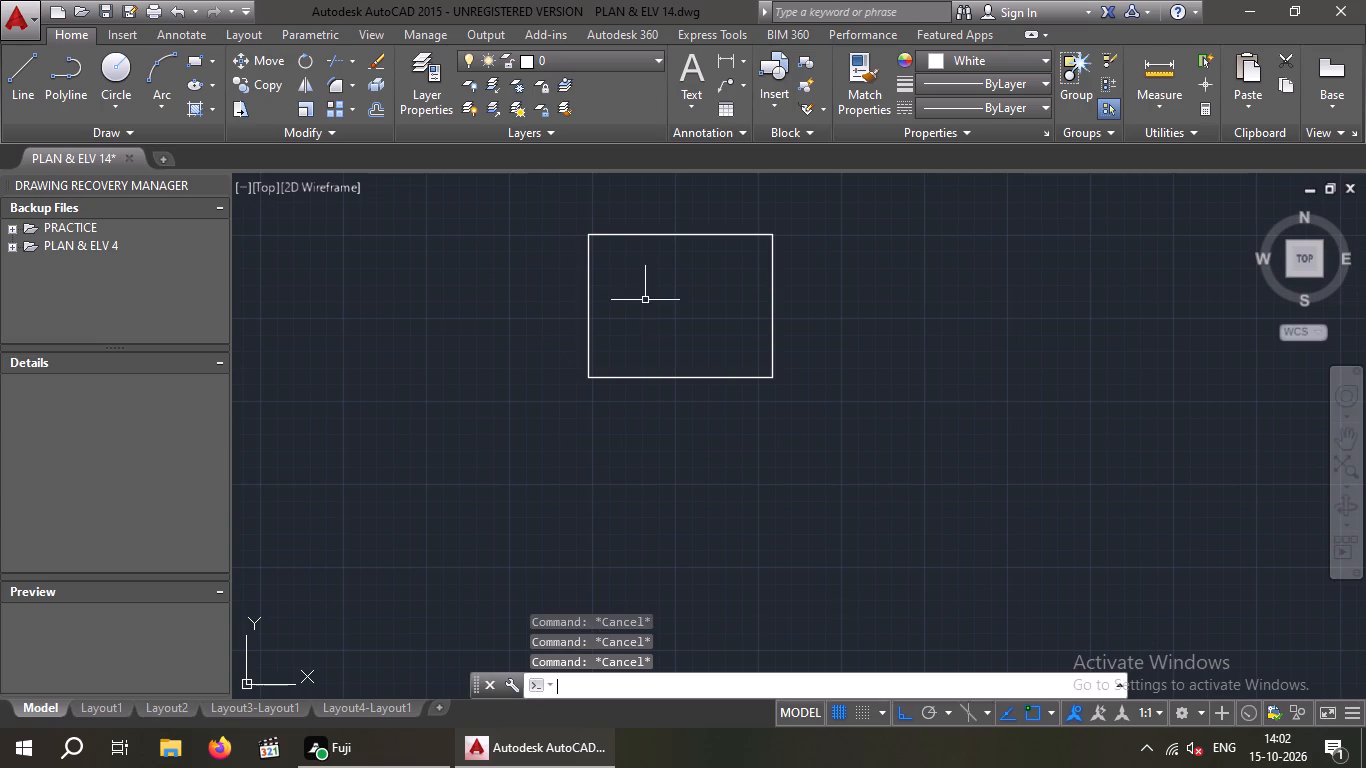
key("Return")
key("9")
key("apostrophe")
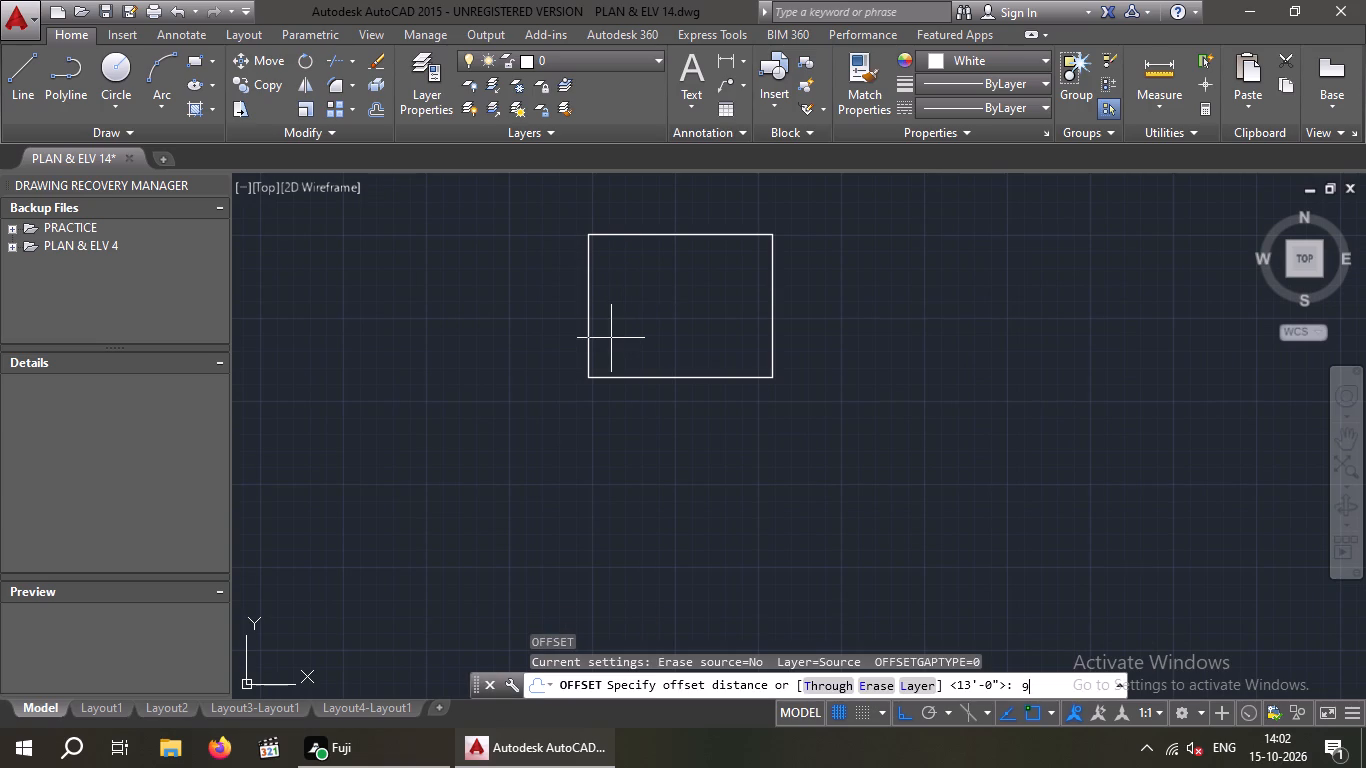
key("BackSpace")
key("shift+quotedbl")
key("Return")
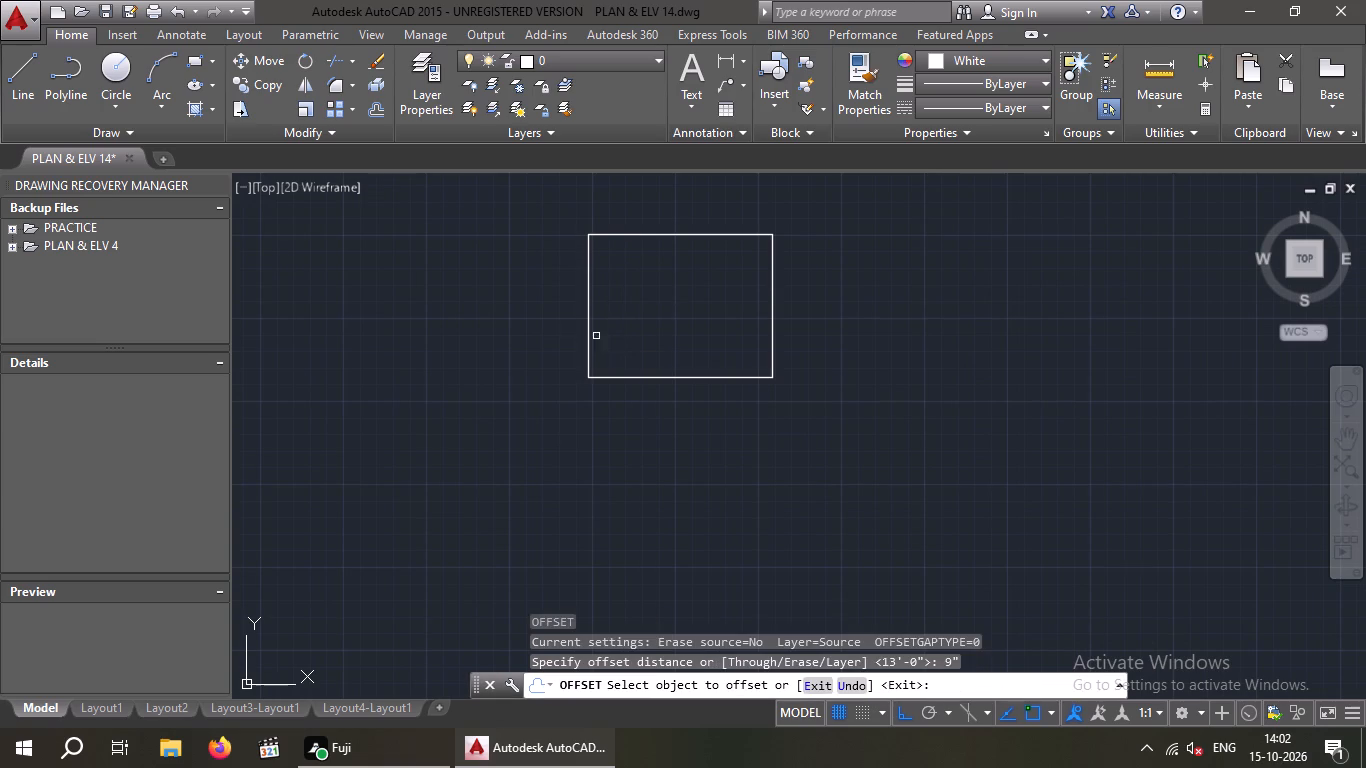
middle_click_drag(594, 326, 581, 393)
scroll(584, 381, "up", 2)
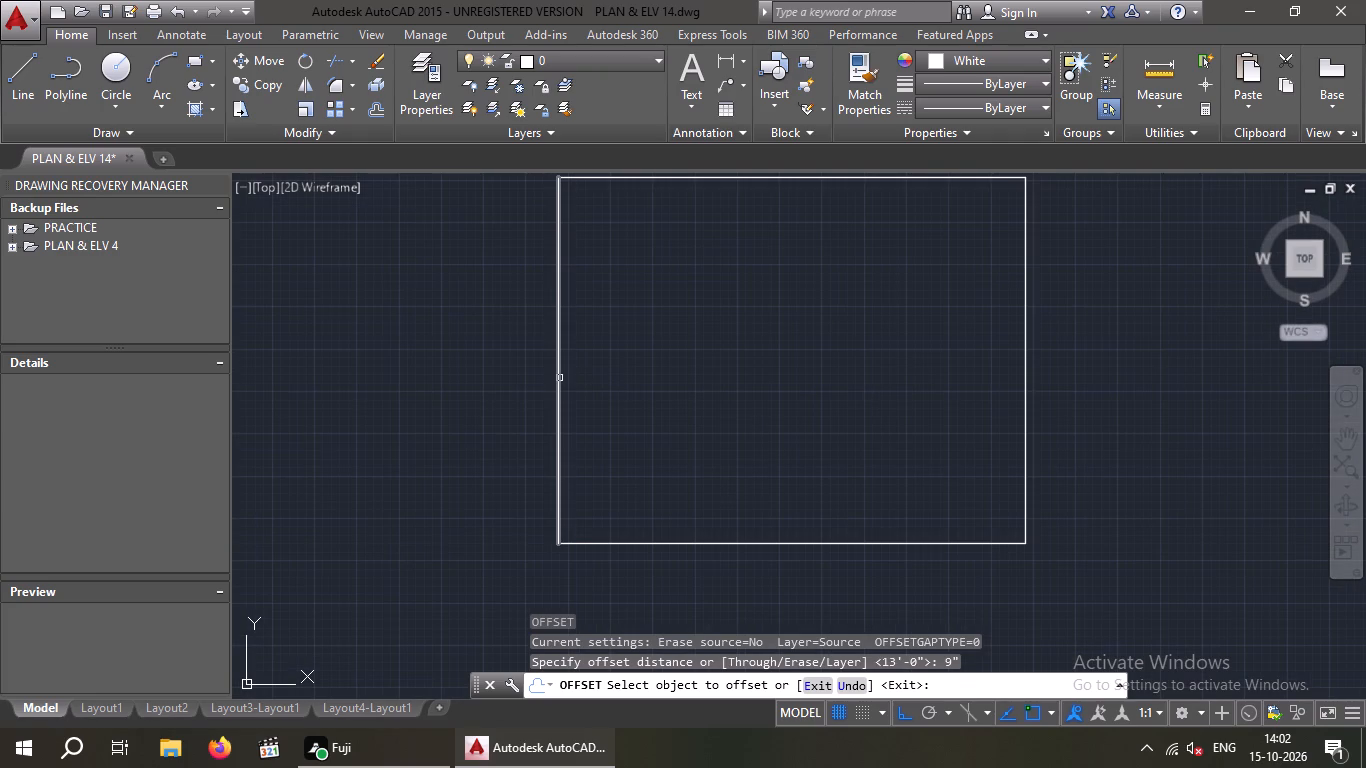
left_click(559, 378)
left_click(639, 371)
middle_click_drag(724, 269, 607, 354)
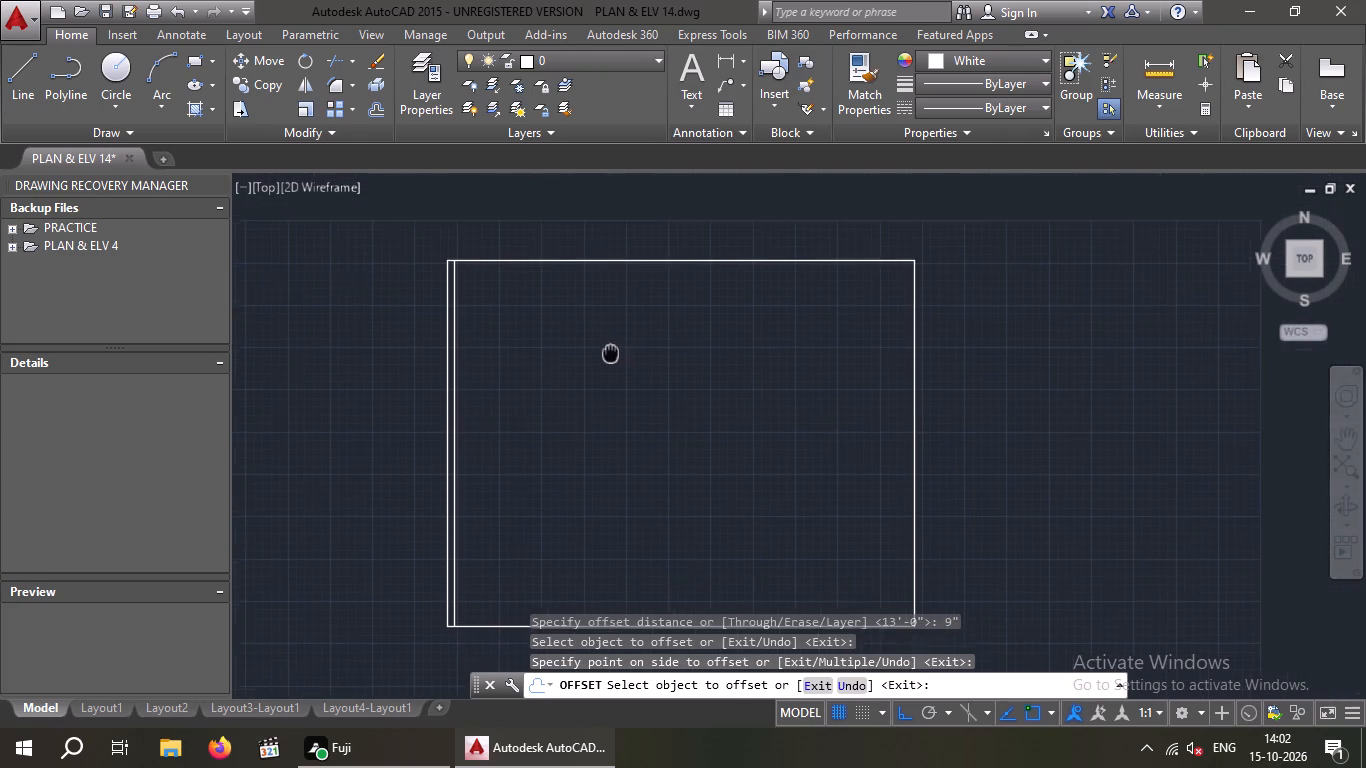
middle_click_drag(607, 354, 602, 355)
left_click_drag(664, 266, 669, 280)
left_click(678, 305)
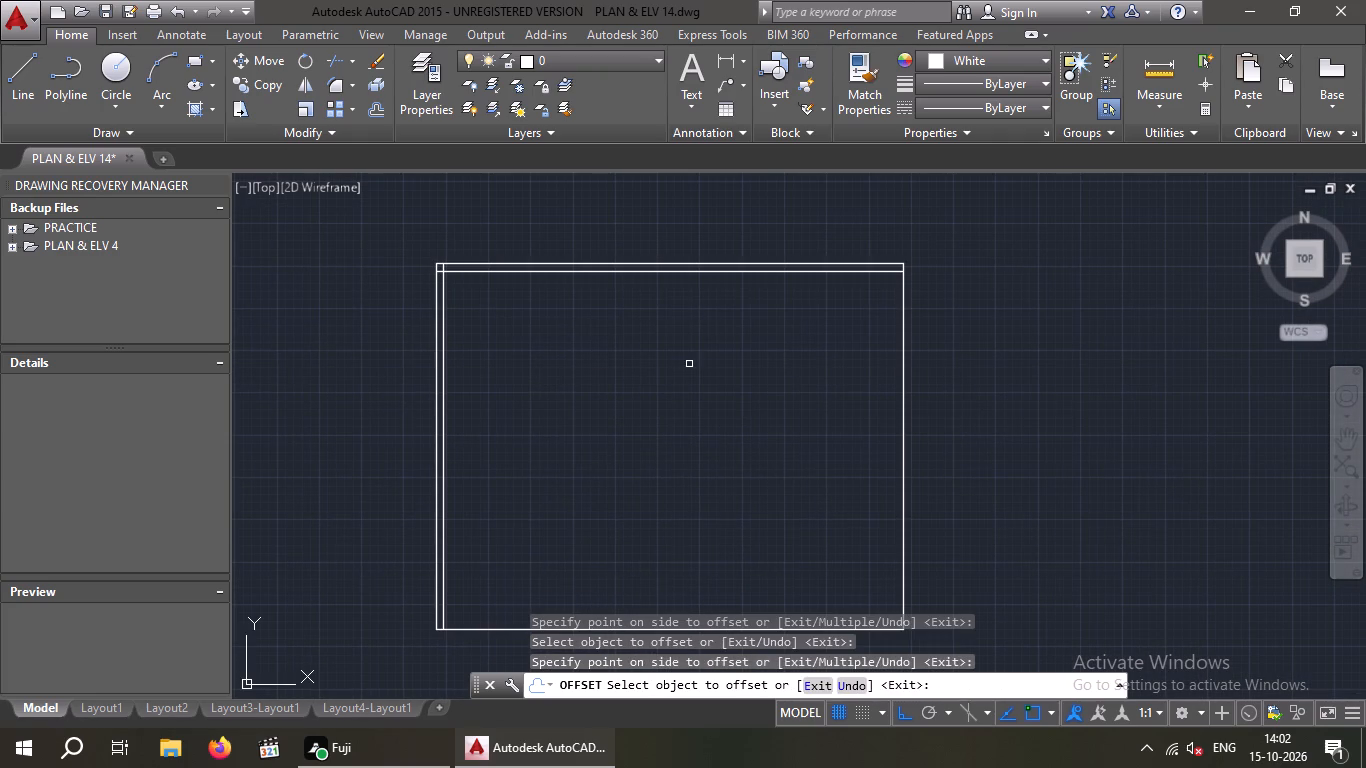
Offset the right and bottom sides of the rectangle inward by the same 9" and end the Offset command.
left_click_drag(904, 379, 876, 384)
left_click(828, 386)
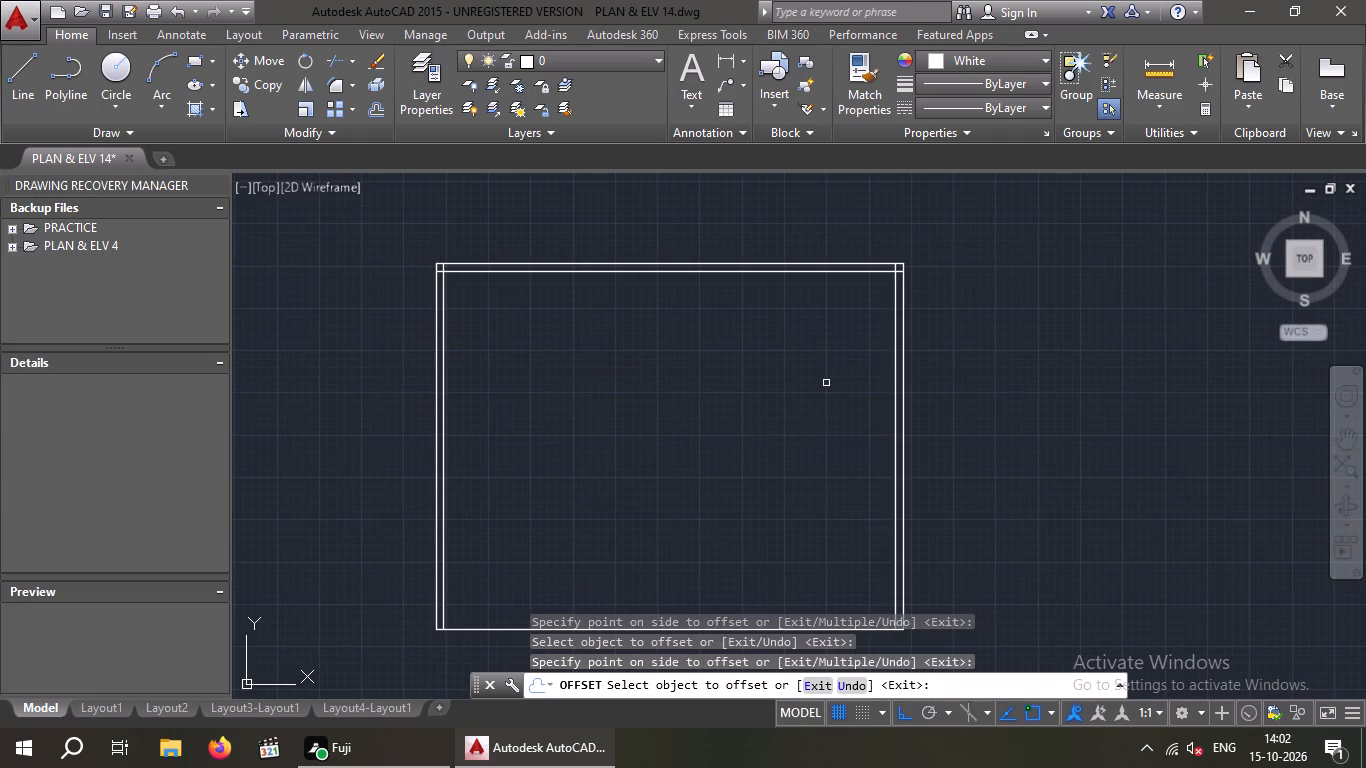
scroll(825, 383, "down", 1)
middle_click_drag(819, 385, 777, 321)
scroll(705, 445, "up", 1)
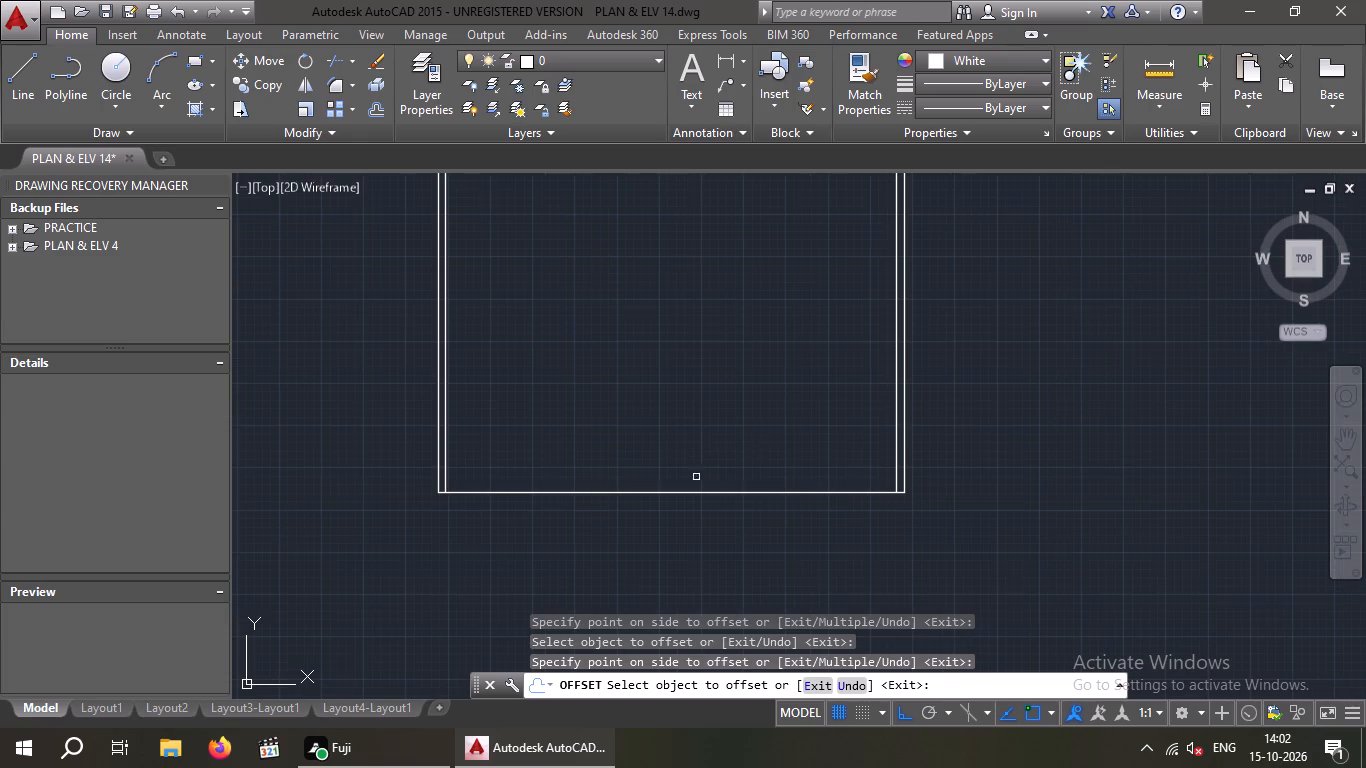
left_click(681, 494)
left_click(685, 413)
scroll(694, 402, "down", 1)
middle_click_drag(694, 414, 677, 509)
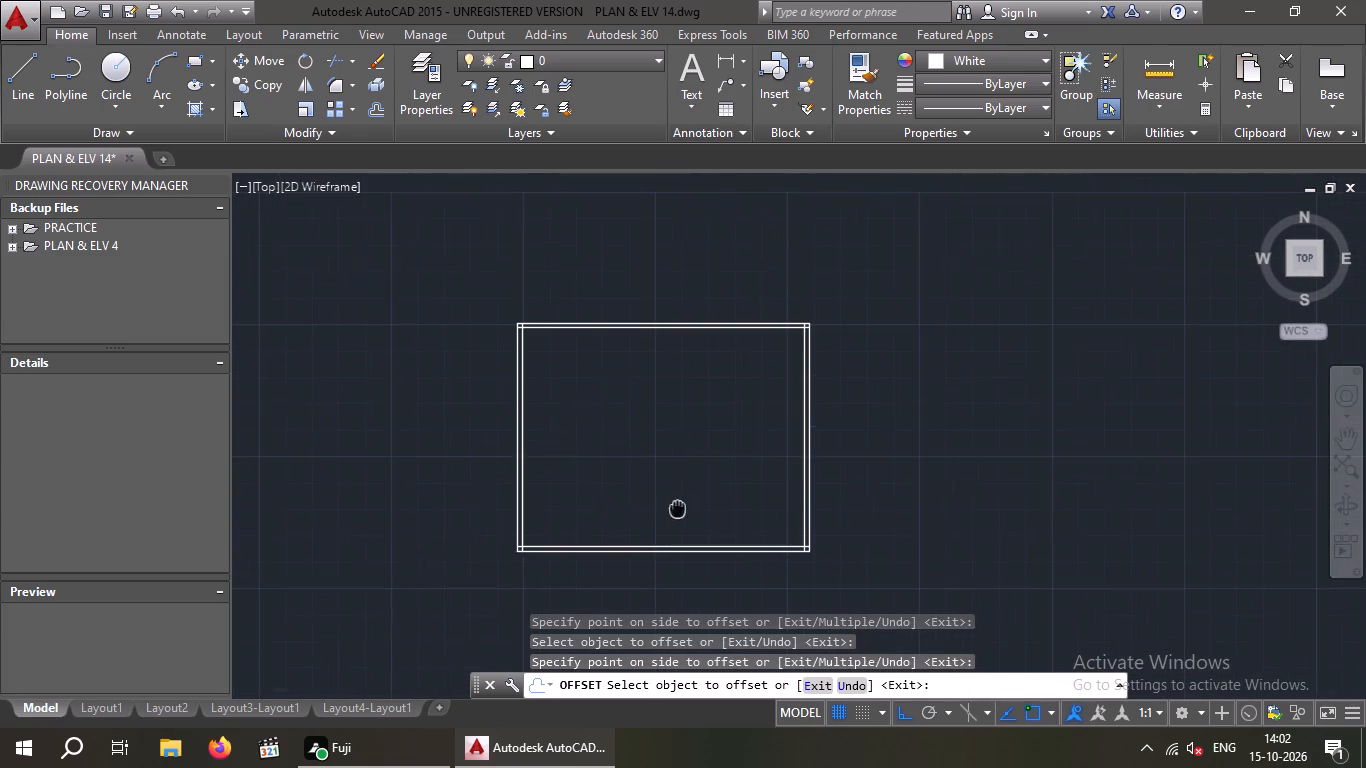
middle_click_drag(677, 509, 677, 510)
scroll(522, 349, "up", 3)
key("Escape")
key("Escape")
key("Escape")
key("Escape")
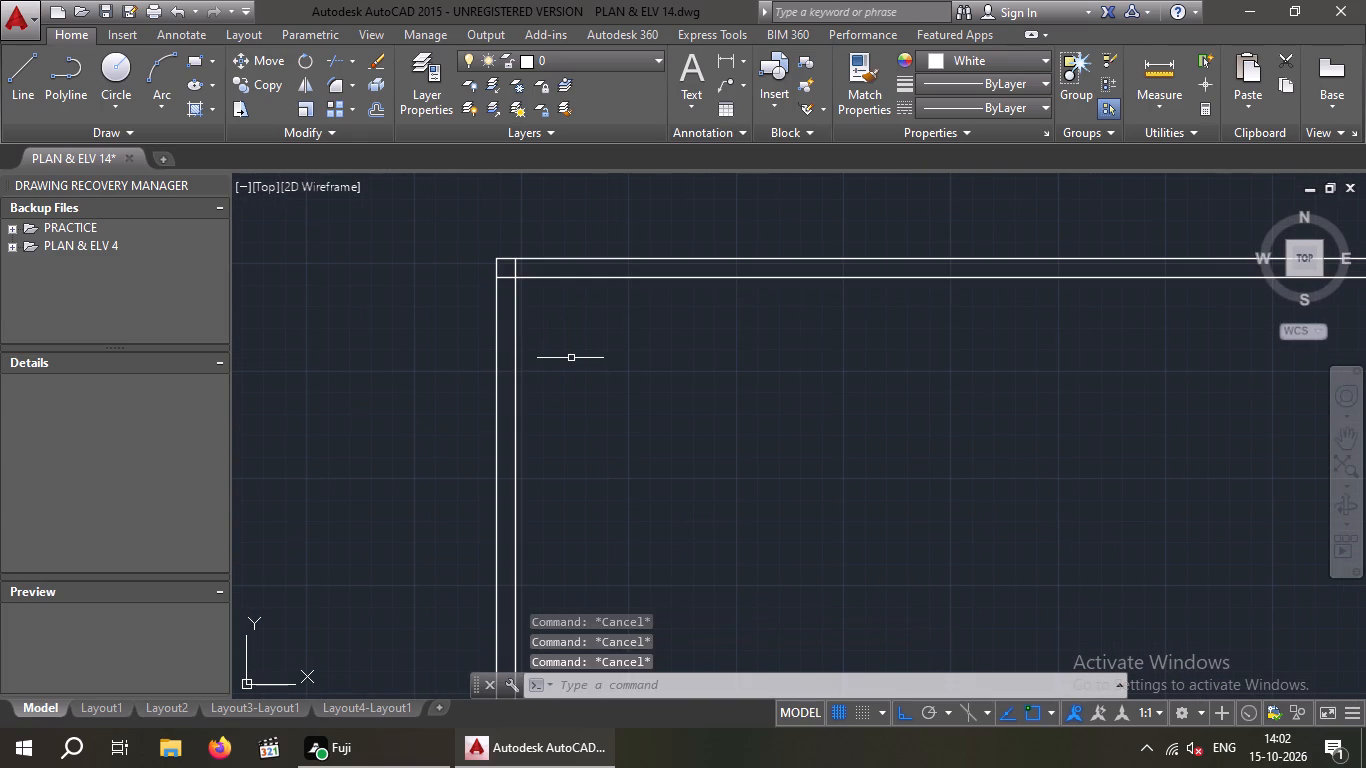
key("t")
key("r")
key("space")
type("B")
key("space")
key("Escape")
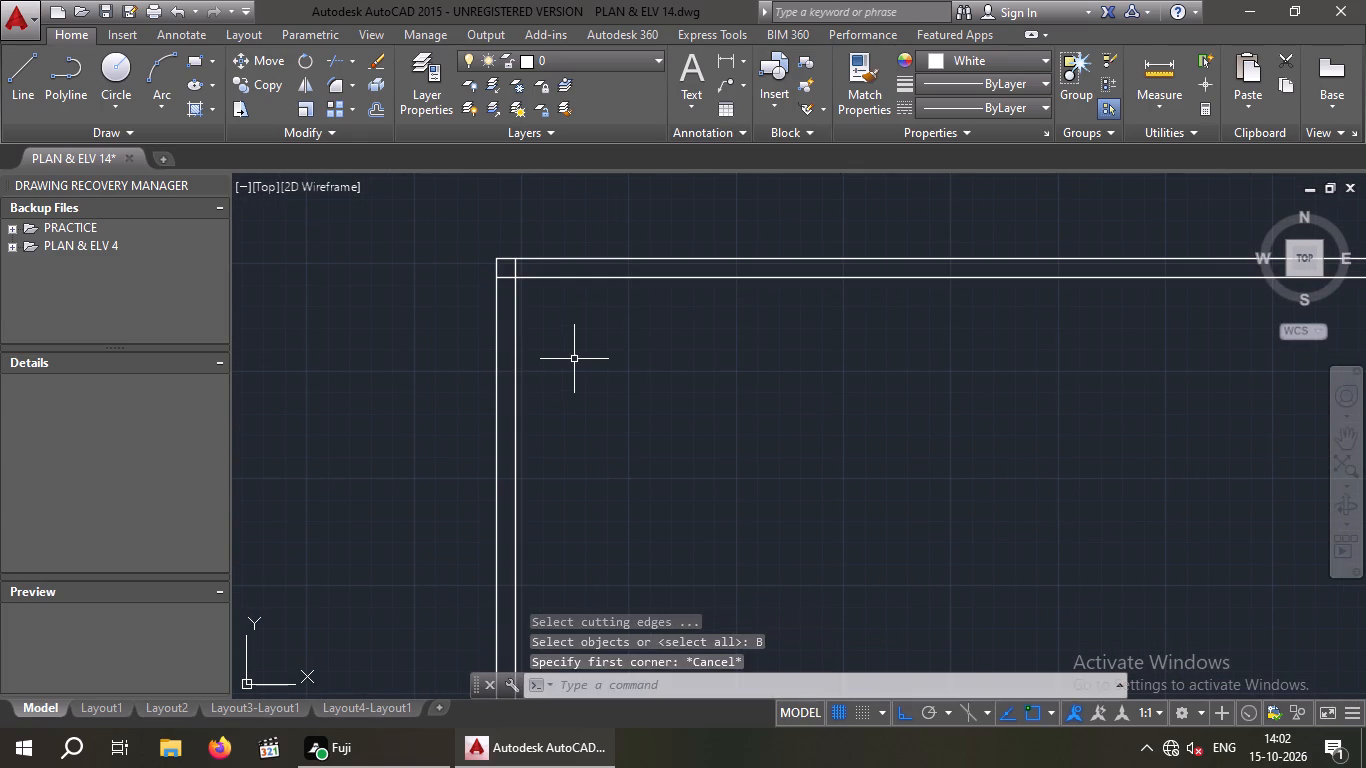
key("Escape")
Trim the overlapping inner wall lines at the rectangle's top-left corner, using all objects as cutting edges.
type("TR")
key("space")
key("space")
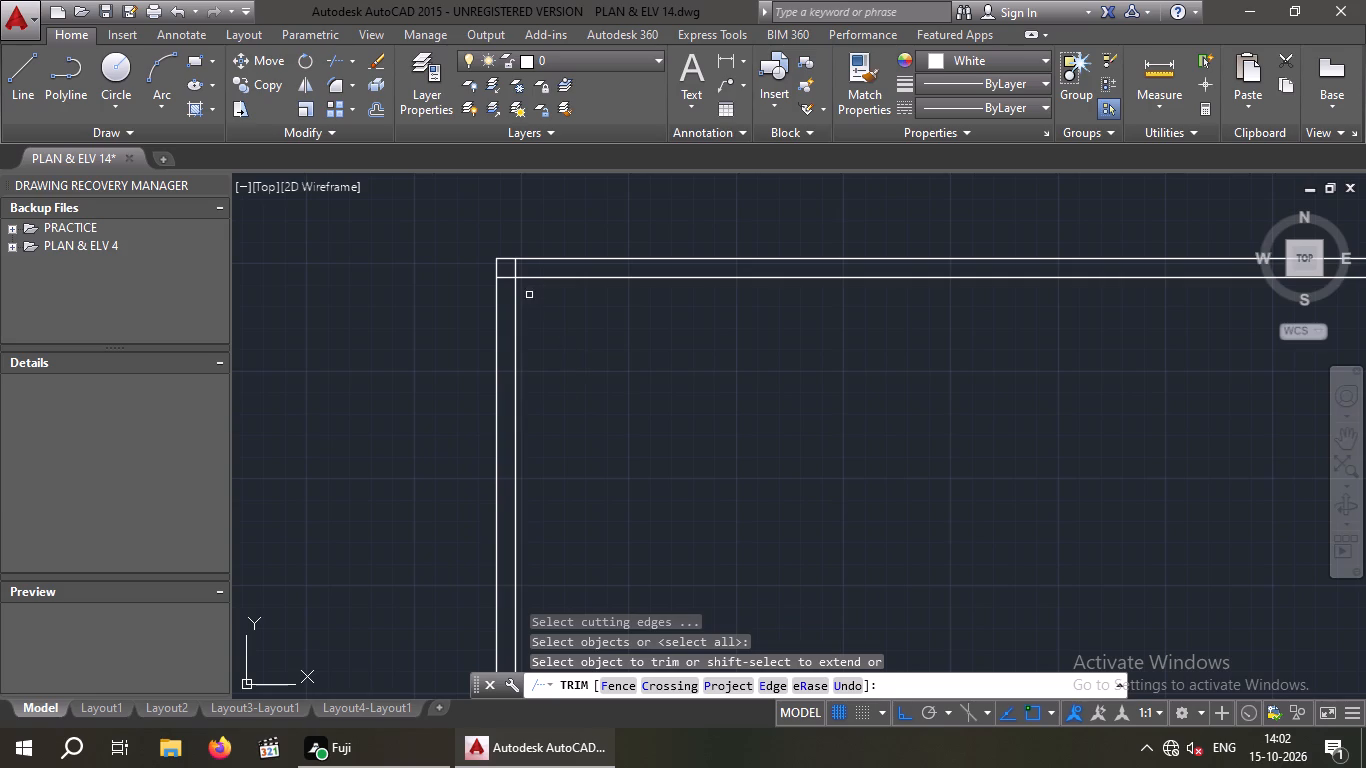
scroll(530, 269, "up", 2)
left_click_drag(531, 265, 494, 274)
left_click(463, 266)
left_click_drag(464, 266, 471, 302)
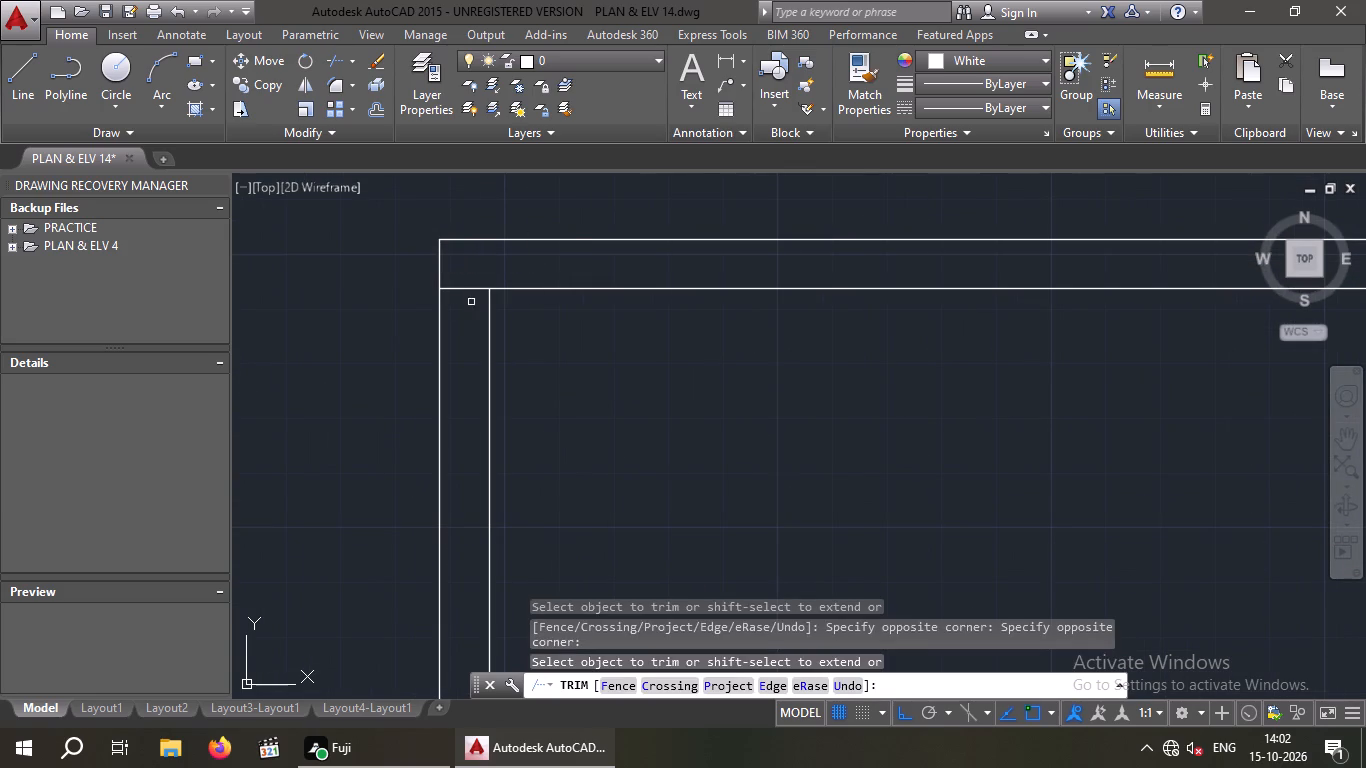
left_click_drag(471, 302, 470, 320)
left_click_drag(468, 326, 466, 304)
left_click(463, 280)
Trim the overlapping inner wall lines at the rectangle's top-right corner.
scroll(463, 280, "down", 3)
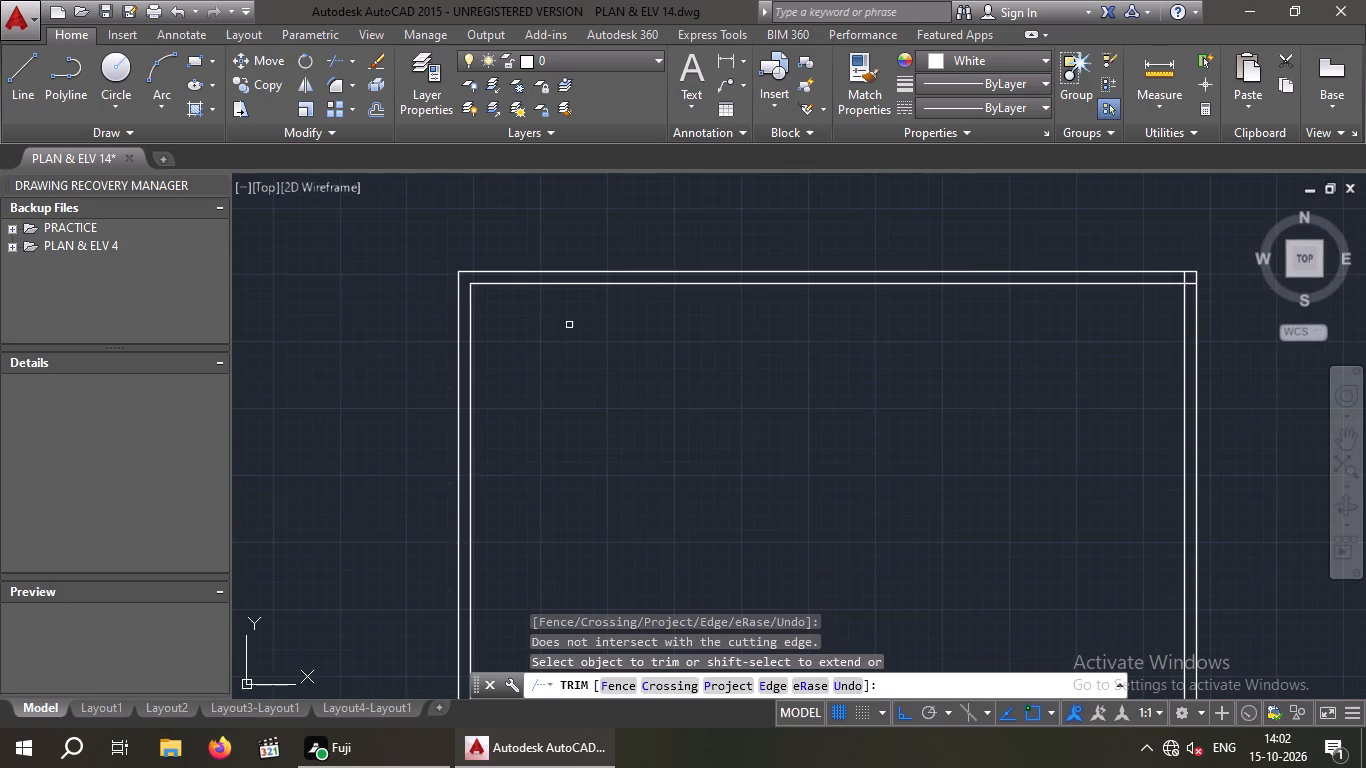
middle_click_drag(569, 325, 234, 347)
scroll(851, 306, "up", 3)
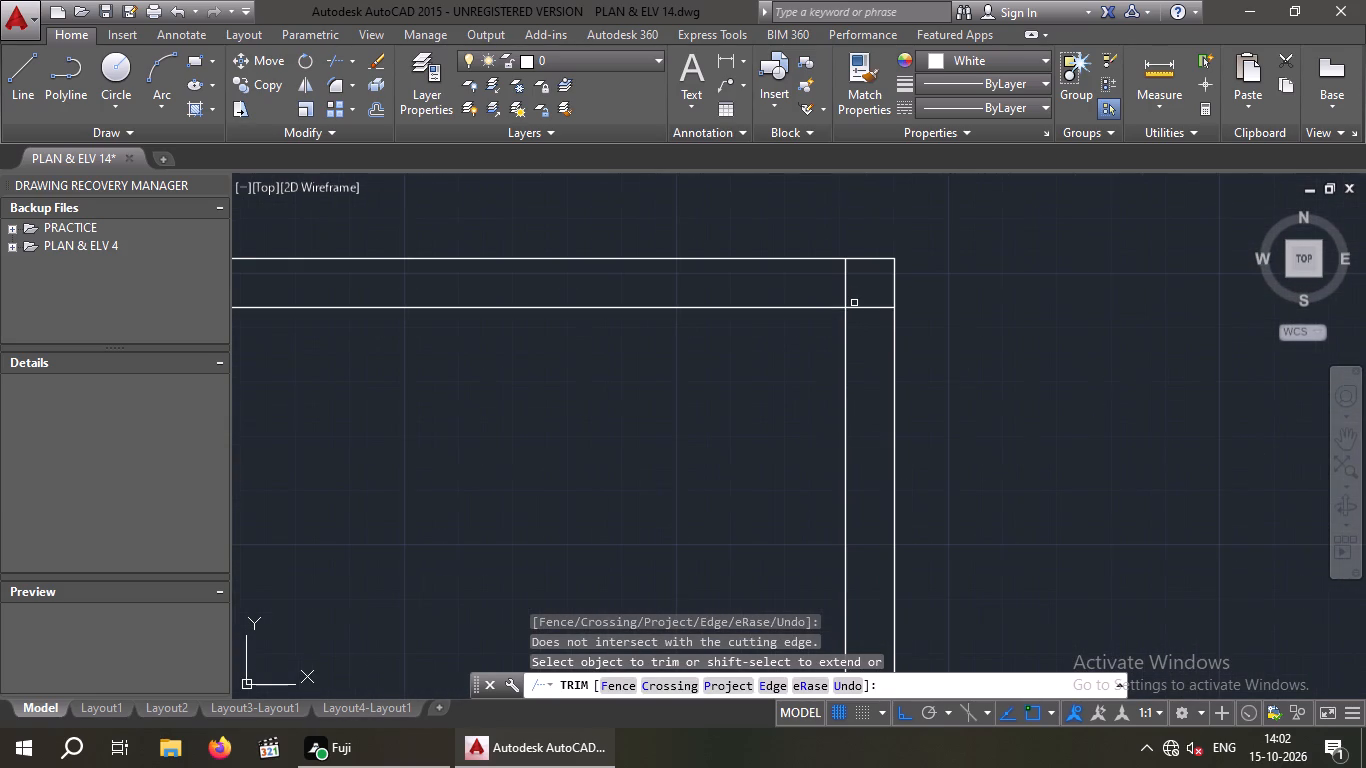
scroll(881, 333, "up", 2)
left_click_drag(880, 333, 872, 320)
left_click(839, 251)
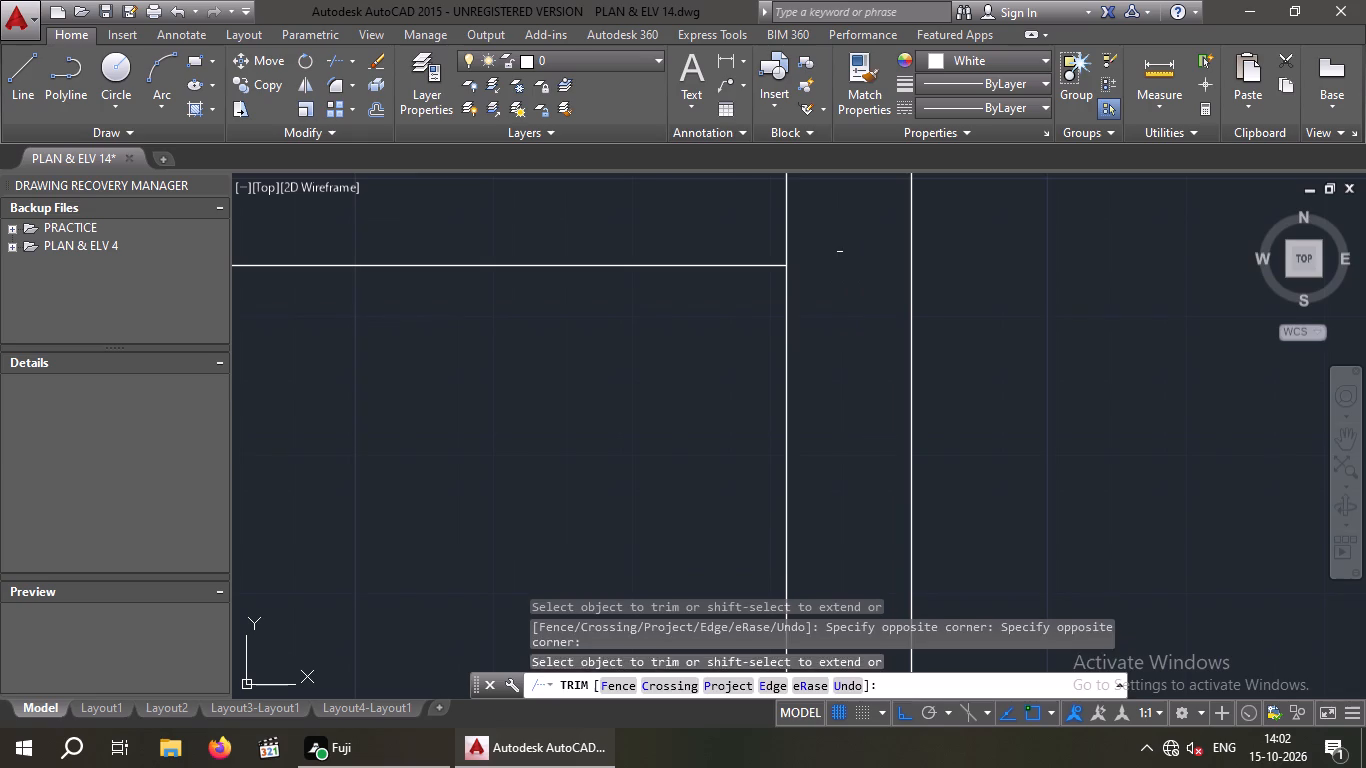
left_click_drag(860, 228, 763, 229)
left_click(730, 224)
Trim the overlapping inner wall lines at the rectangle's bottom-left corner.
scroll(747, 219, "down", 4)
middle_click_drag(672, 351, 754, 284)
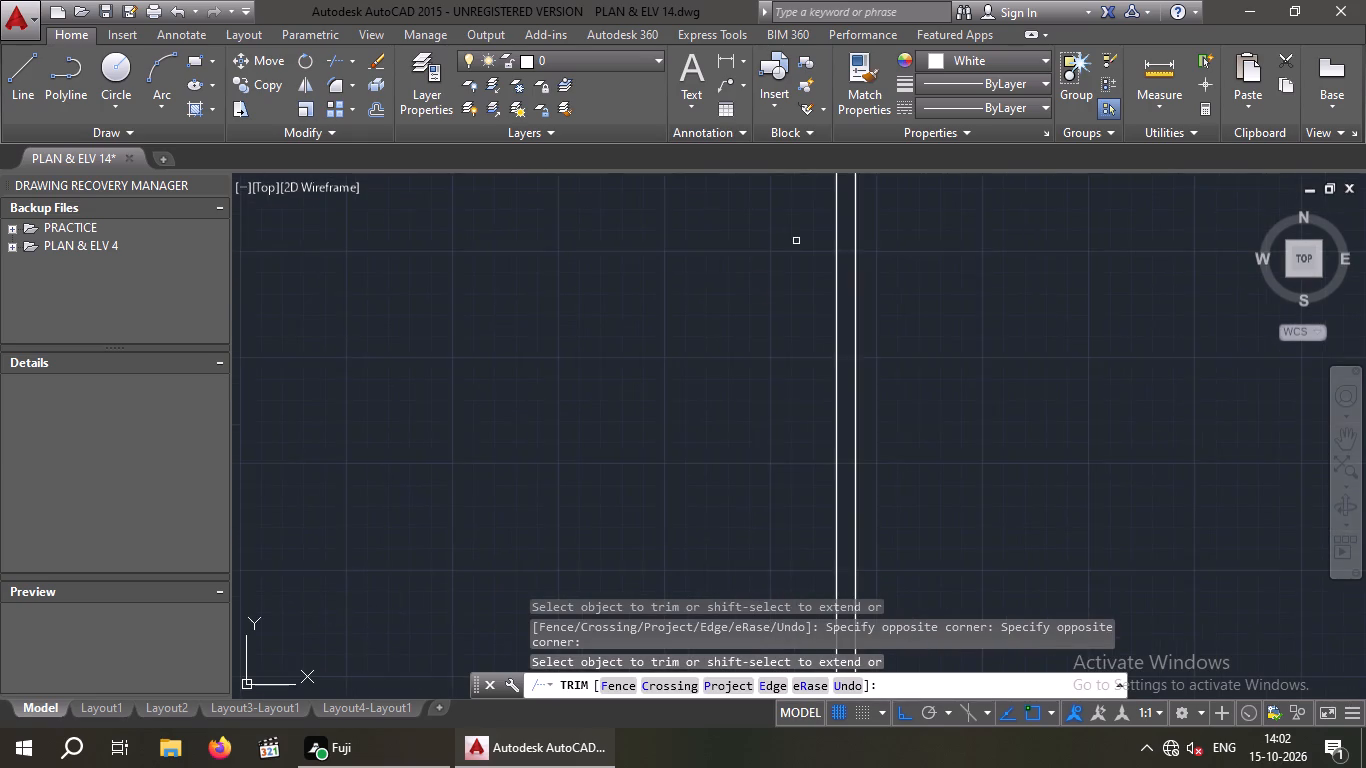
scroll(794, 242, "down", 3)
scroll(541, 450, "up", 6)
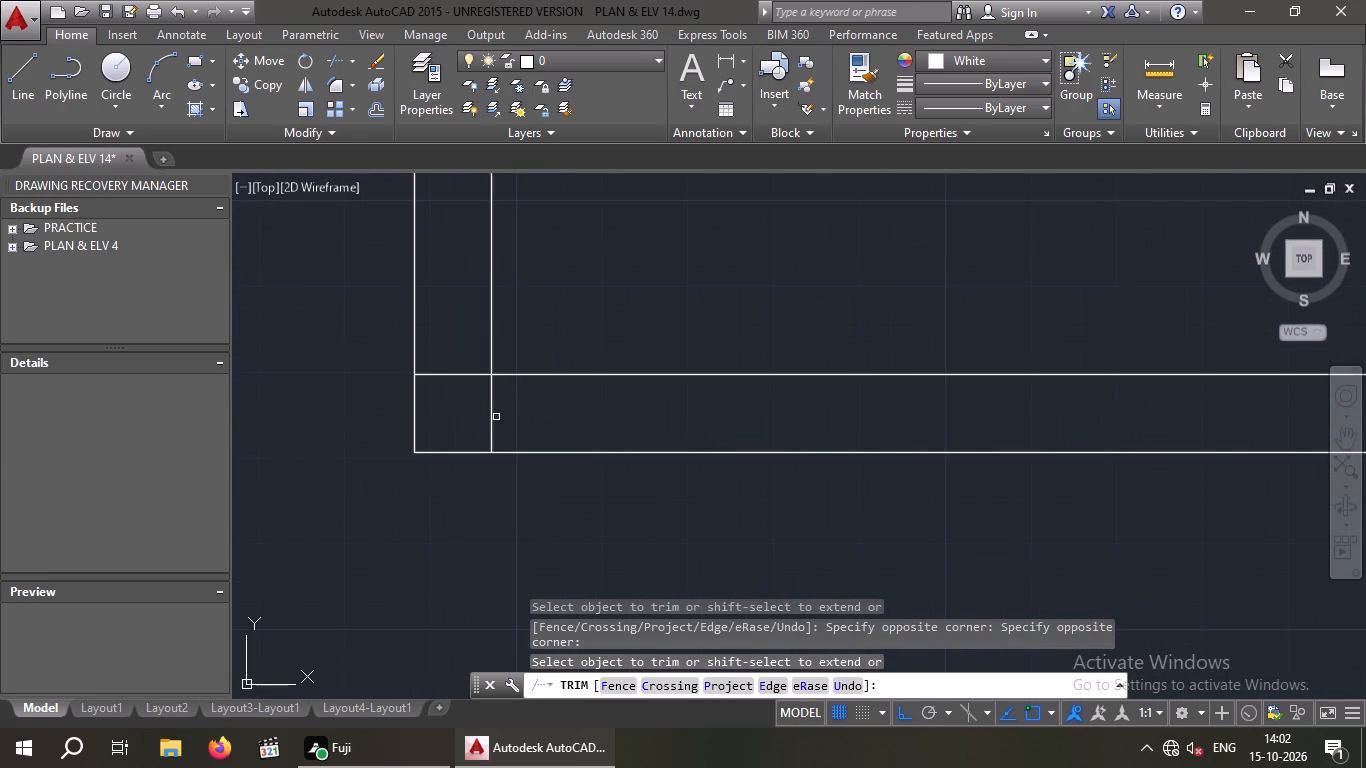
scroll(498, 411, "up", 2)
left_click_drag(558, 387, 427, 438)
left_click(417, 438)
left_click_drag(417, 438, 392, 409)
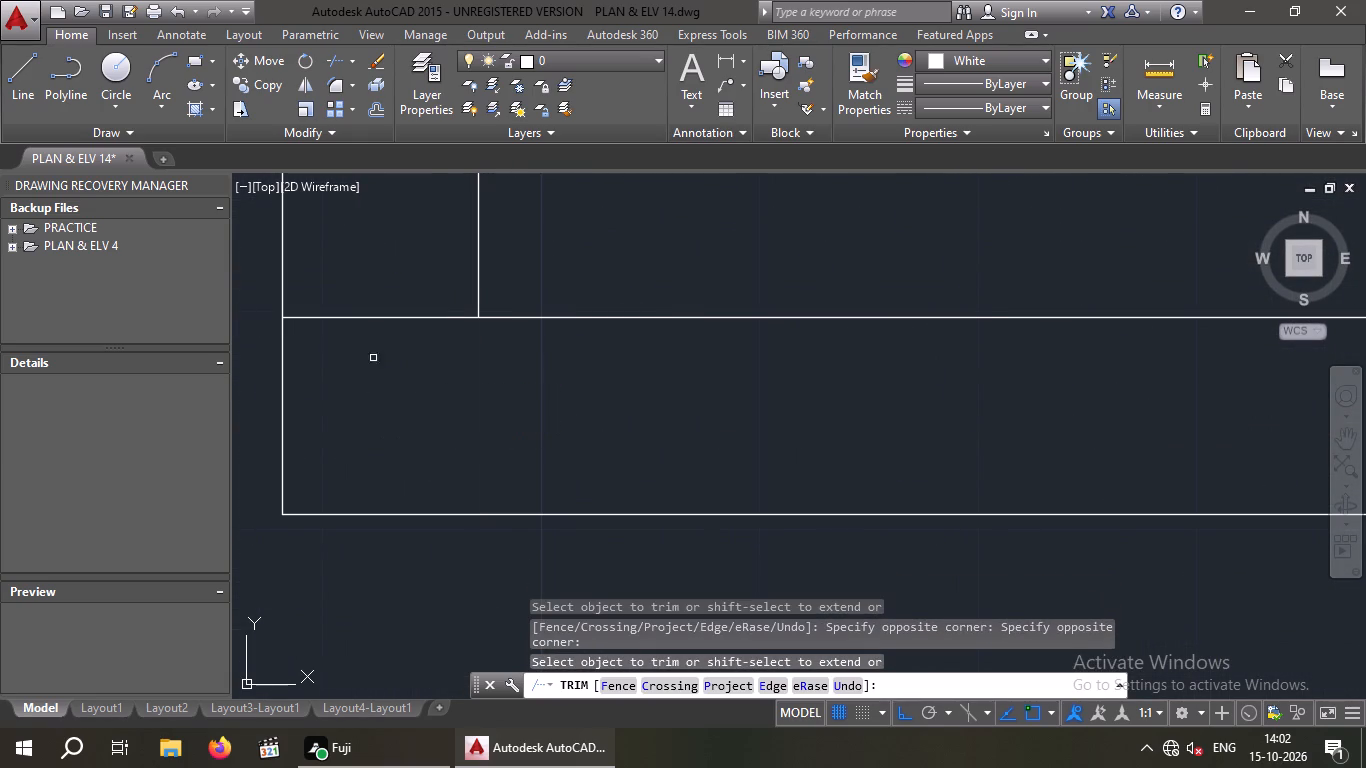
left_click_drag(391, 381, 375, 369)
left_click(354, 300)
Trim the overlapping inner wall lines at the rectangle's bottom-right corner and end the Trim command.
scroll(354, 299, "down", 6)
middle_click_drag(598, 374, 467, 463)
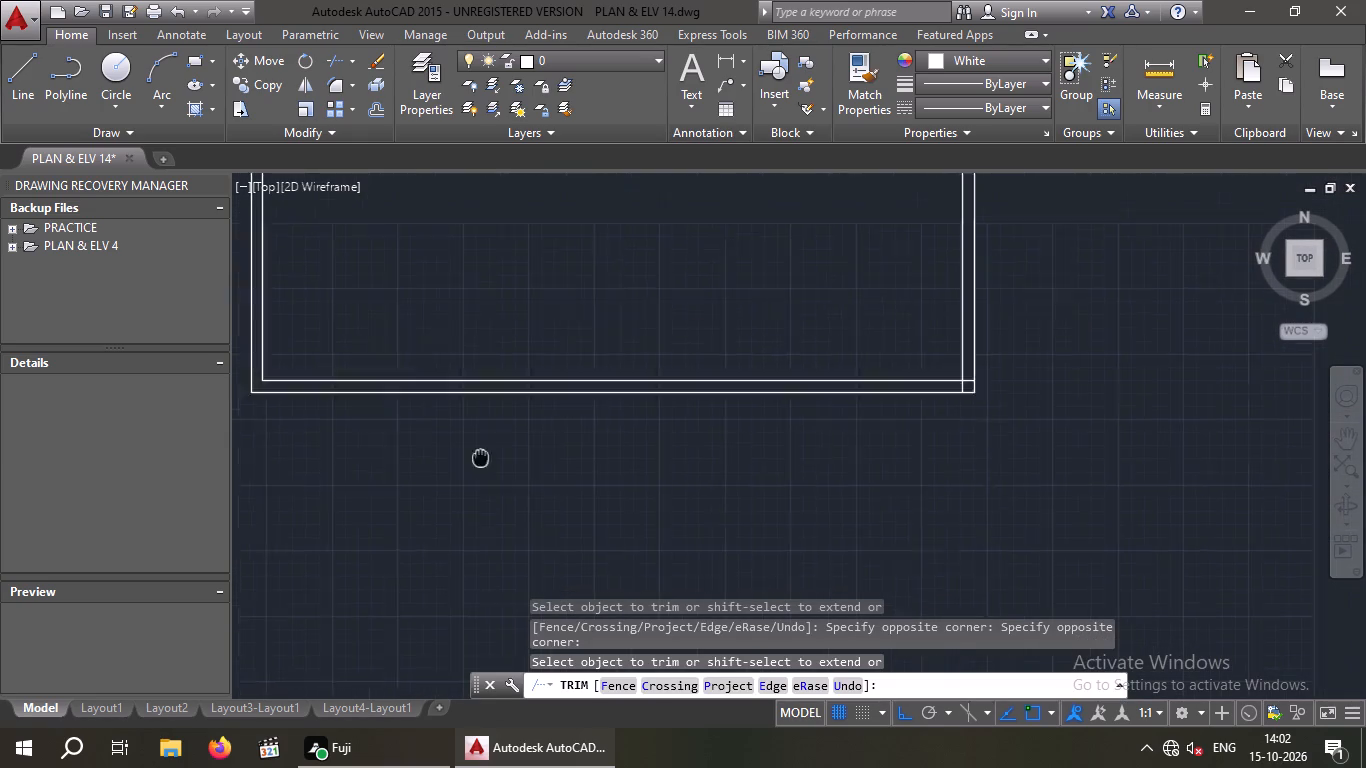
middle_click_drag(467, 463, 195, 492)
scroll(665, 438, "up", 6)
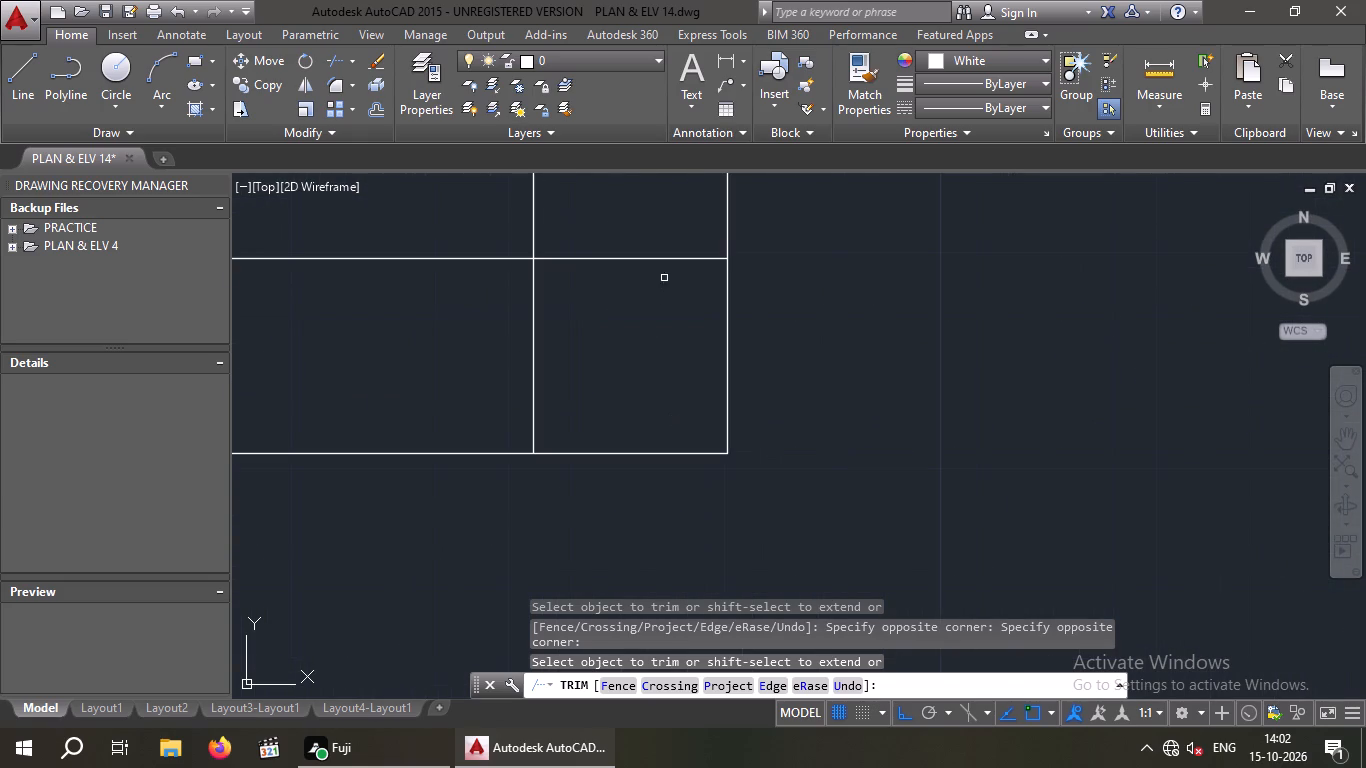
left_click_drag(661, 217, 678, 270)
left_click(672, 364)
left_click_drag(681, 362, 479, 393)
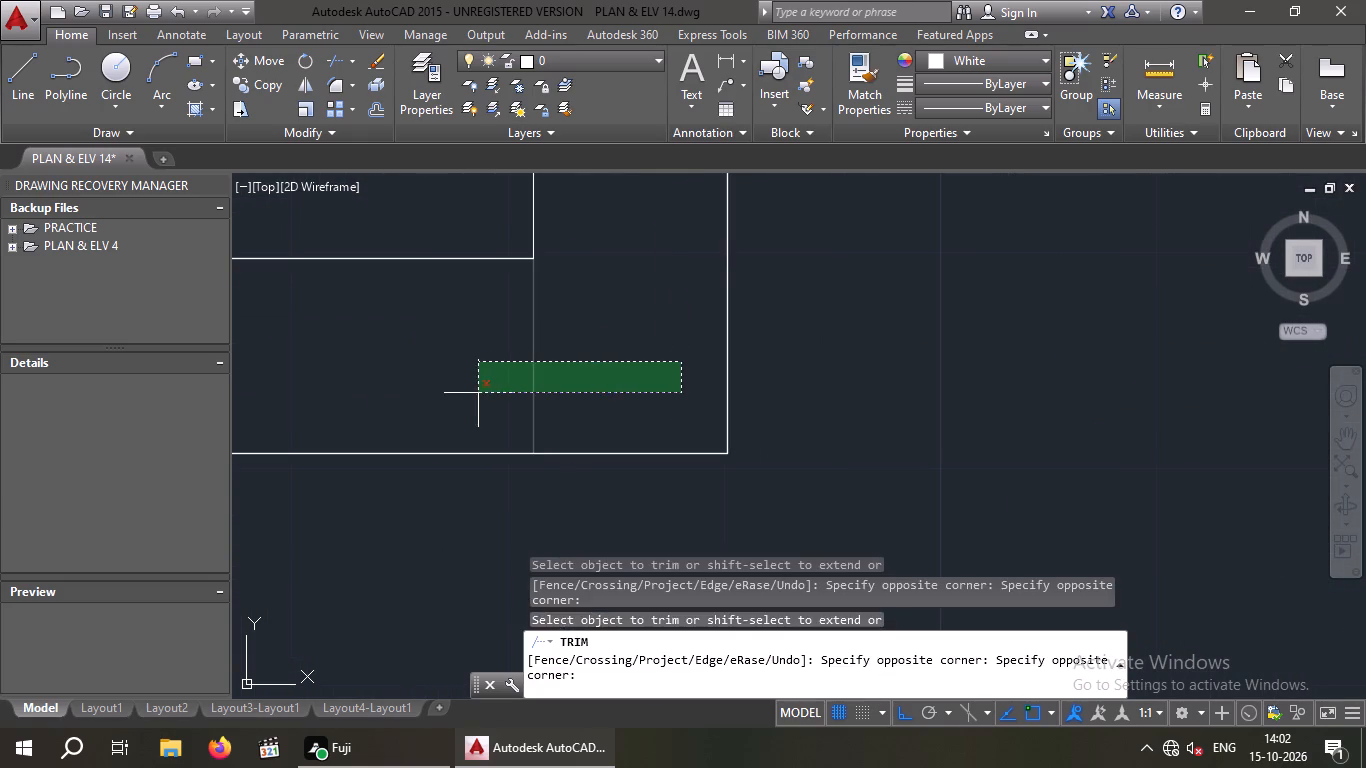
left_click(478, 393)
scroll(491, 388, "down", 4)
middle_click_drag(482, 441, 610, 445)
scroll(612, 446, "down", 2)
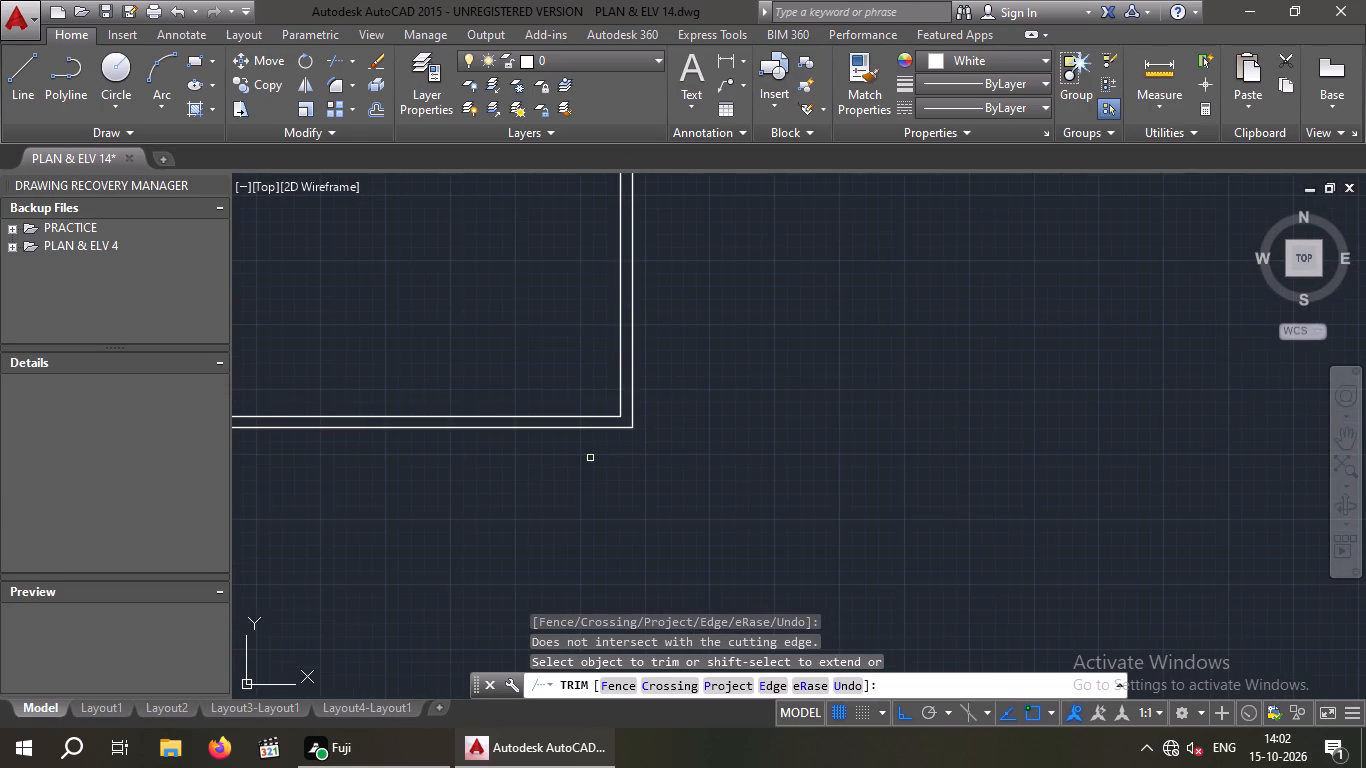
scroll(590, 458, "down", 2)
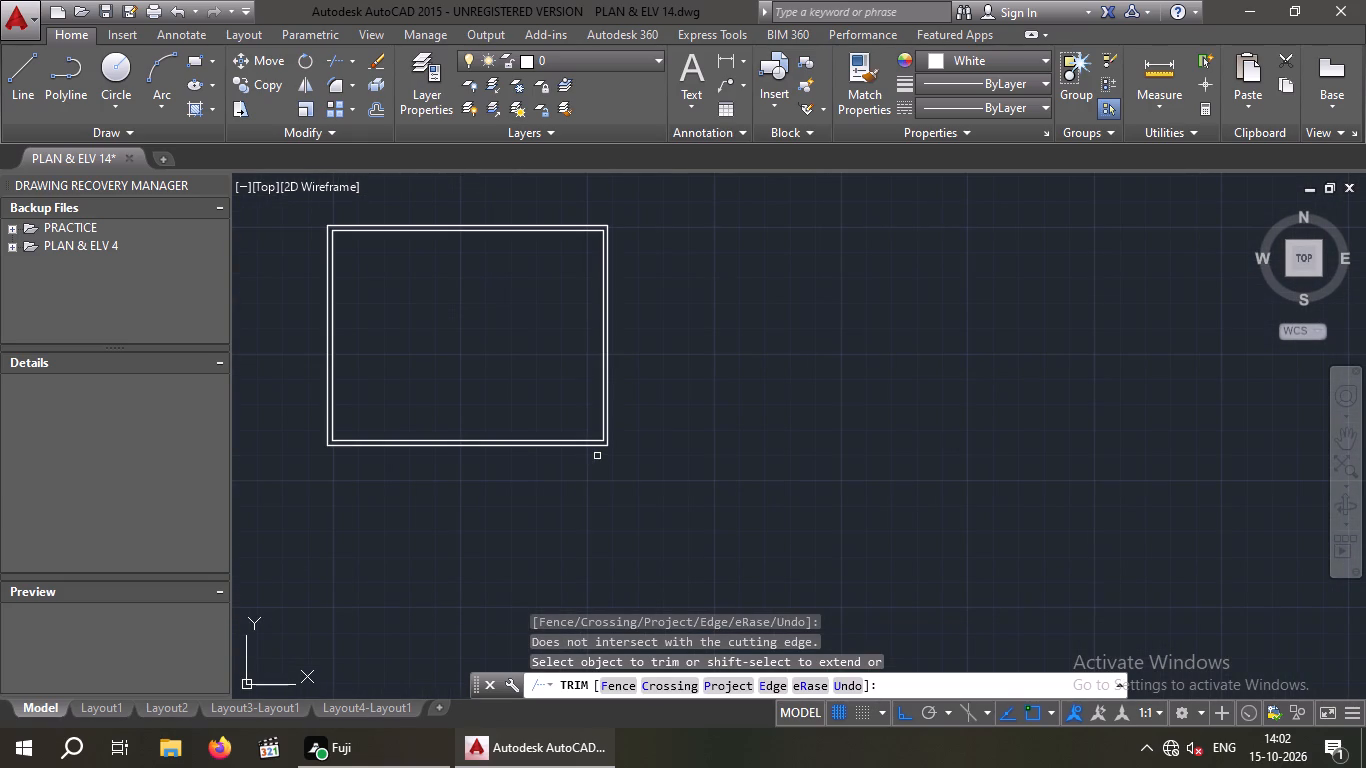
middle_click_drag(729, 528, 651, 593)
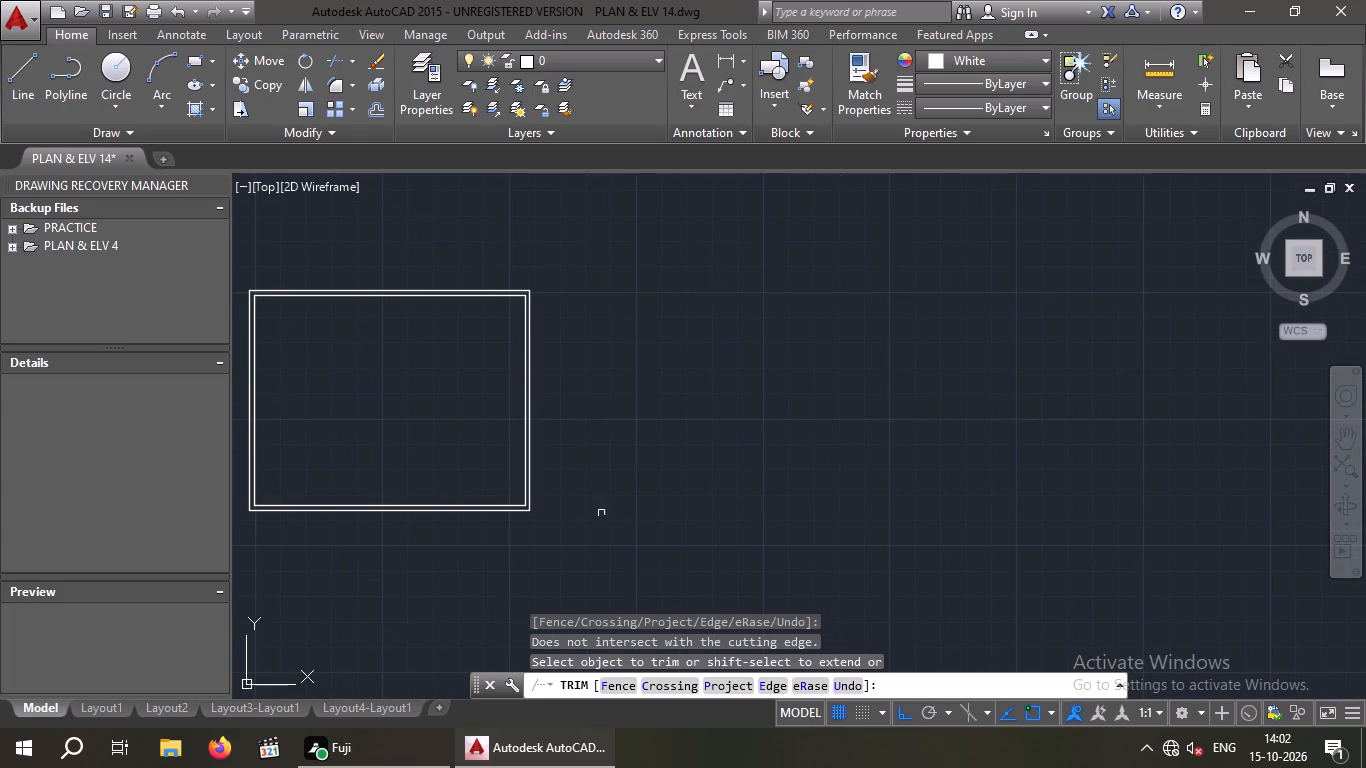
middle_click_drag(609, 502, 795, 482)
key("Escape")
key("Escape")
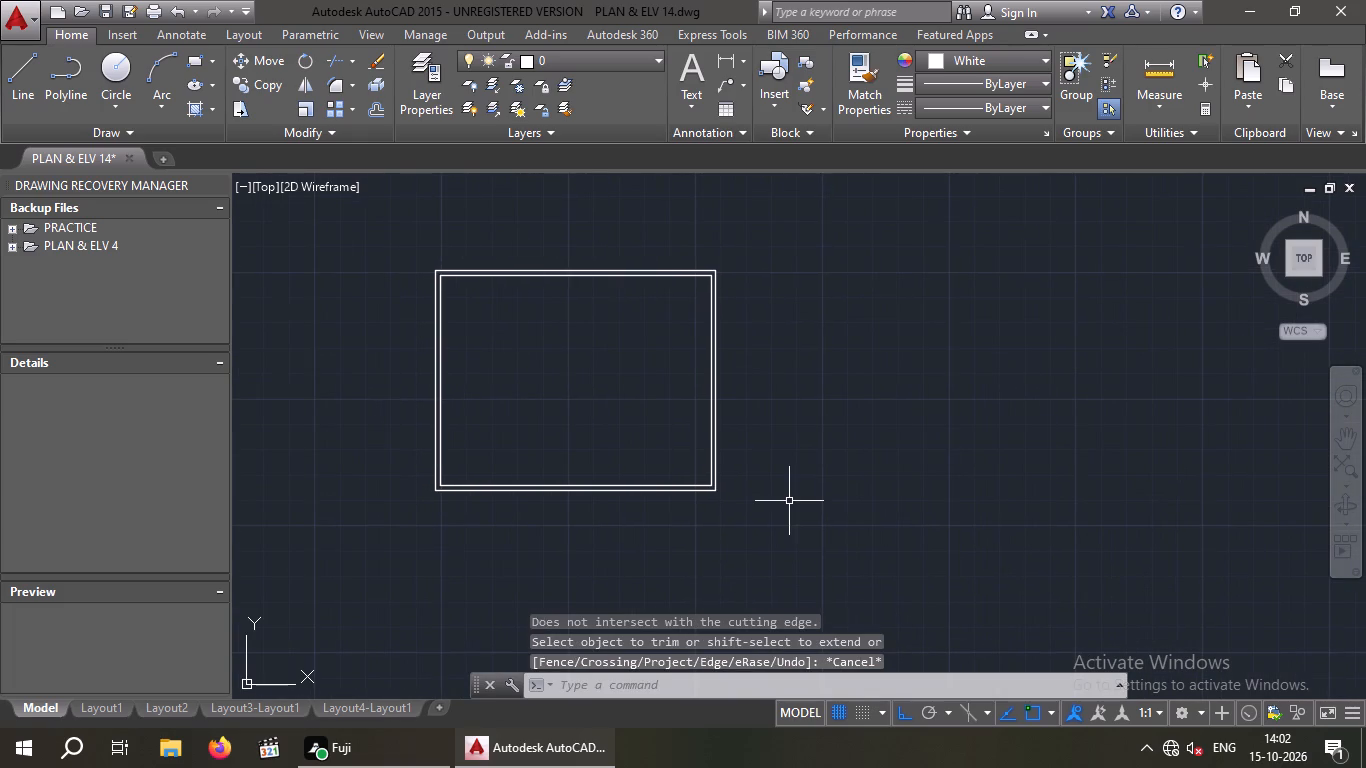
key("space")
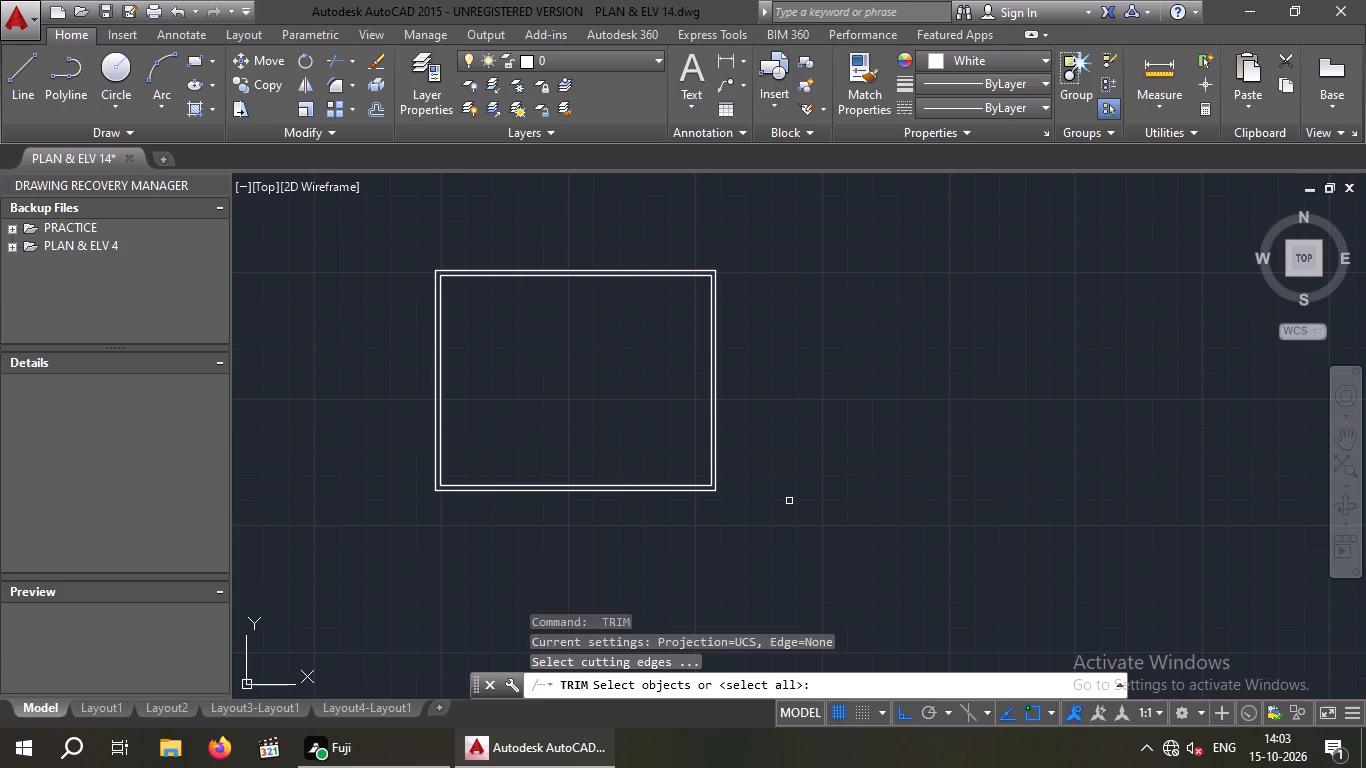
key("Escape")
Offset the left wall's inner line 11' to the right to start the first vertical partition, and end the Offset command.
key("o")
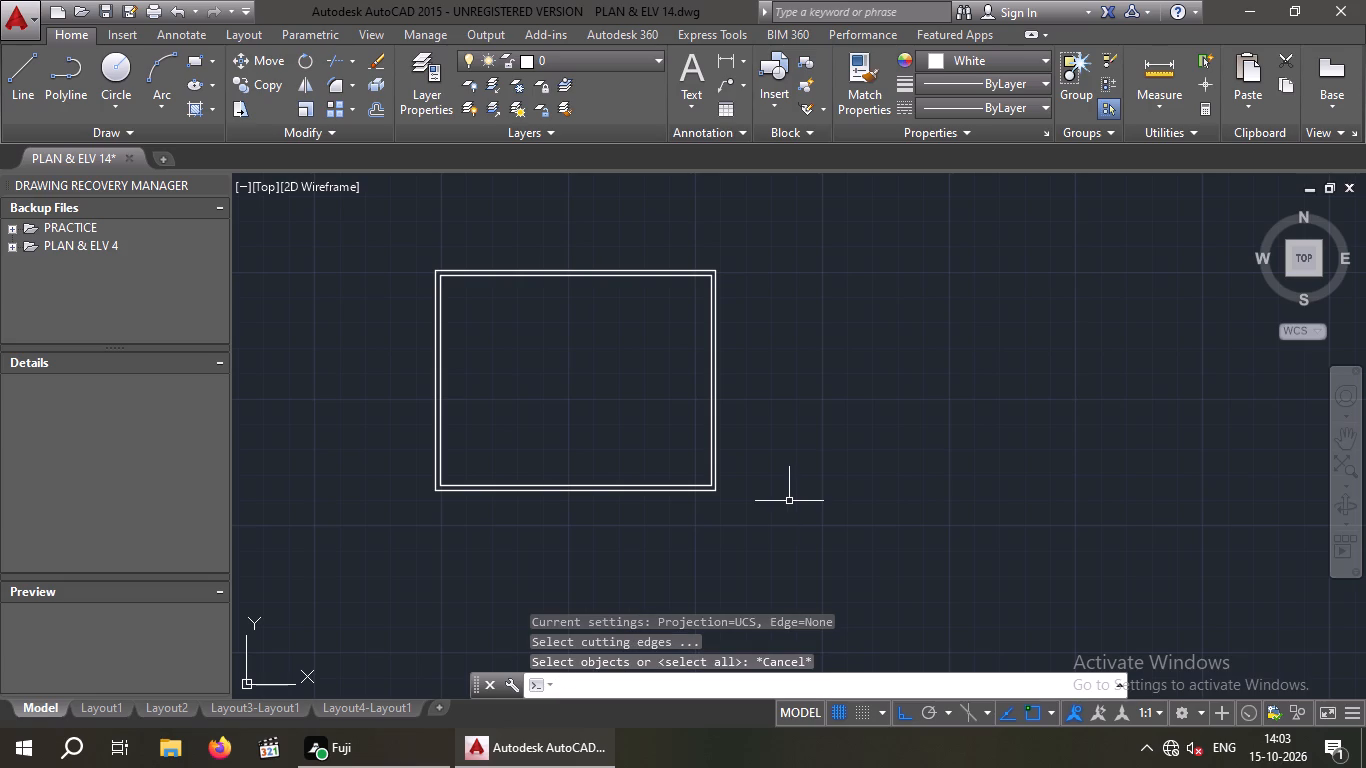
key("Return")
type("11'")
key("Return")
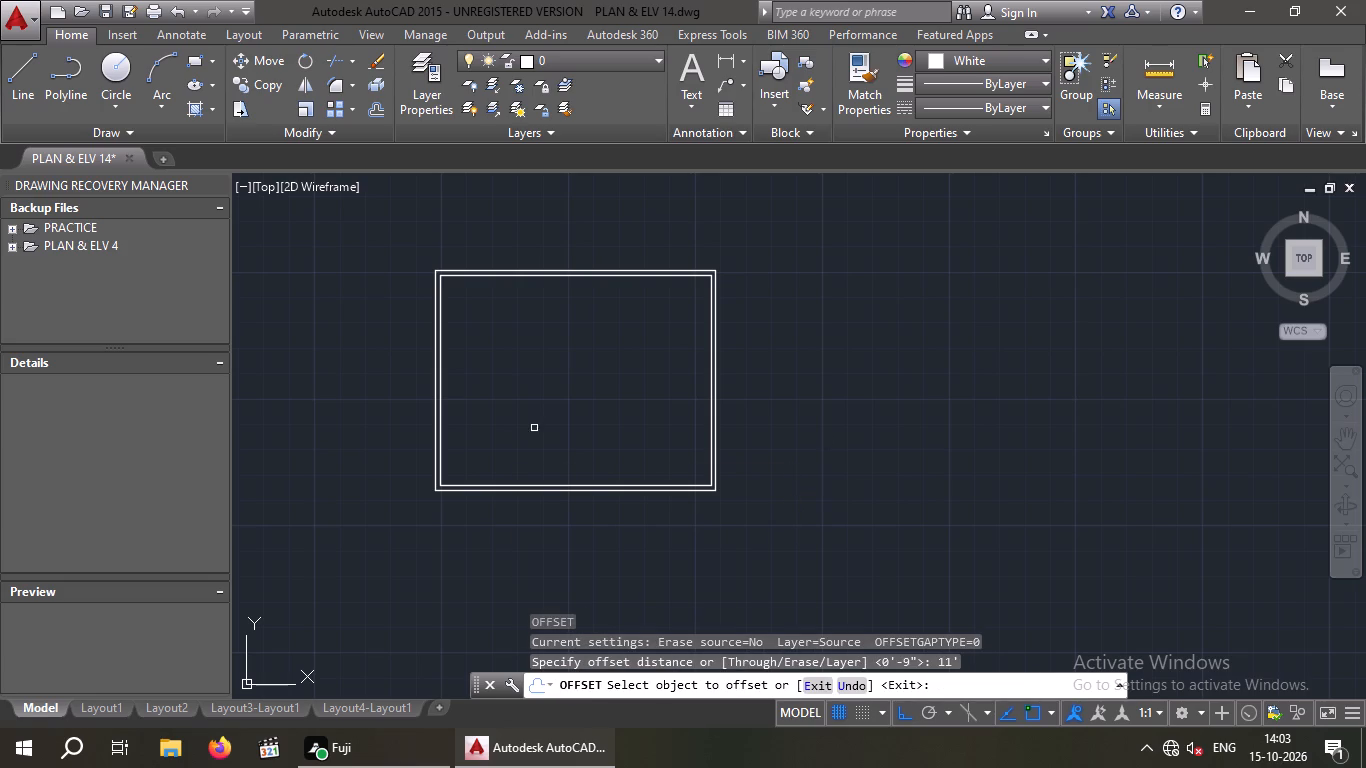
left_click_drag(441, 367, 452, 368)
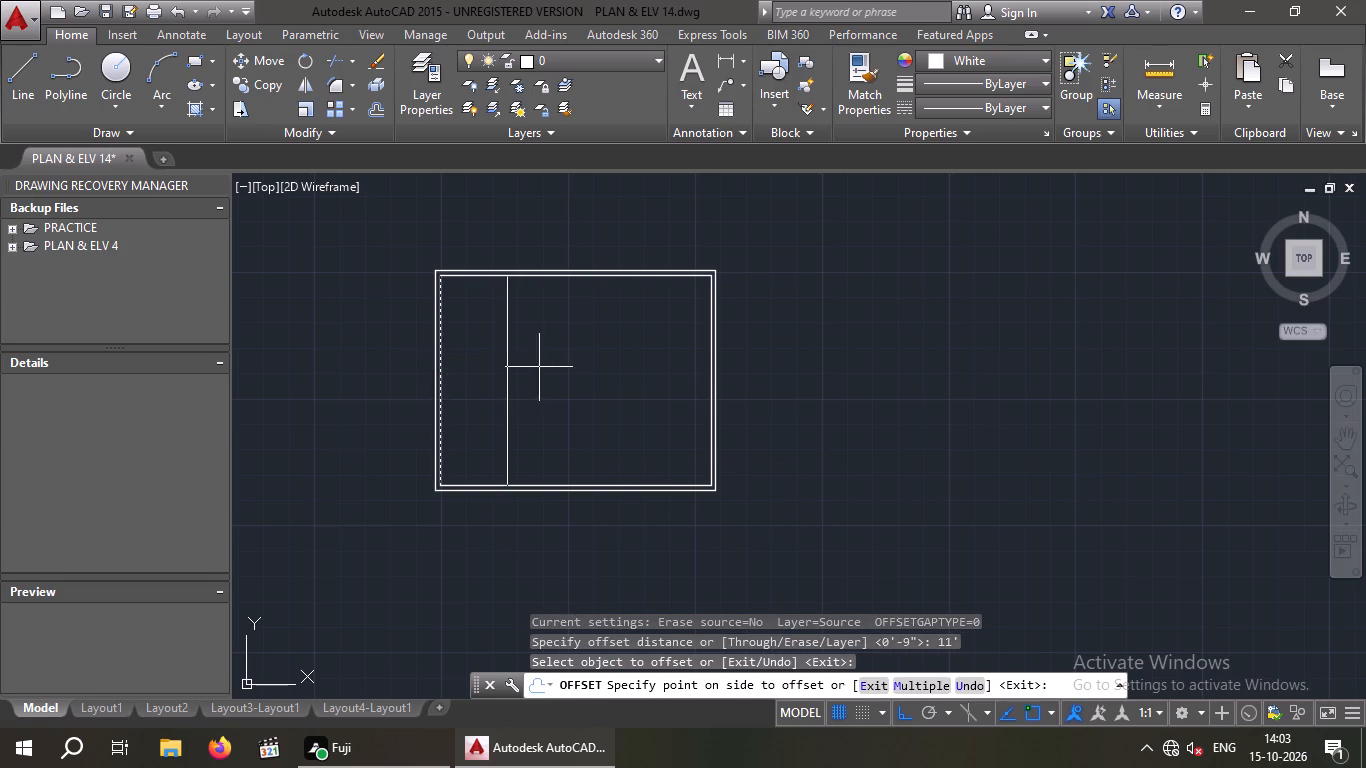
left_click(539, 367)
key("Escape")
key("Escape")
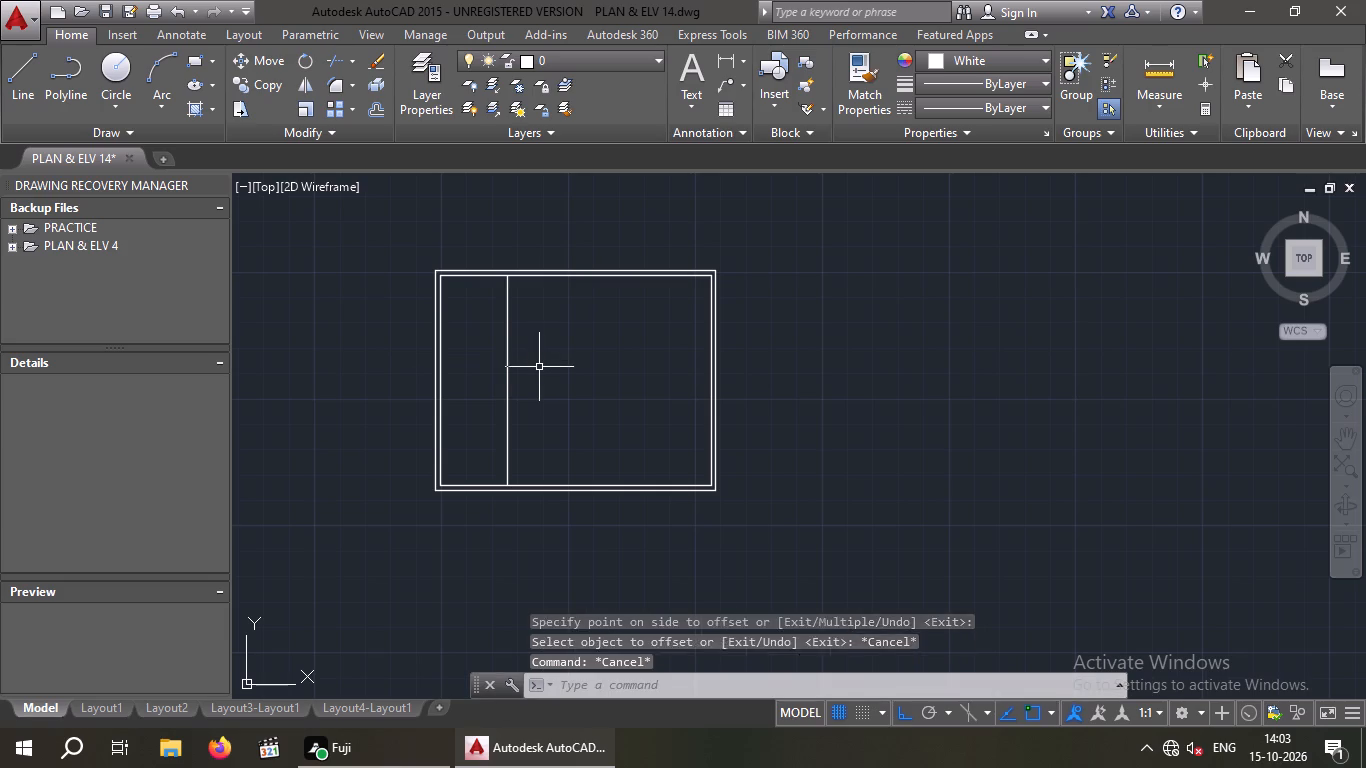
key("Escape")
Offset the new partition line 4" to the right to give the first partition its thickness.
key("o")
key("Return")
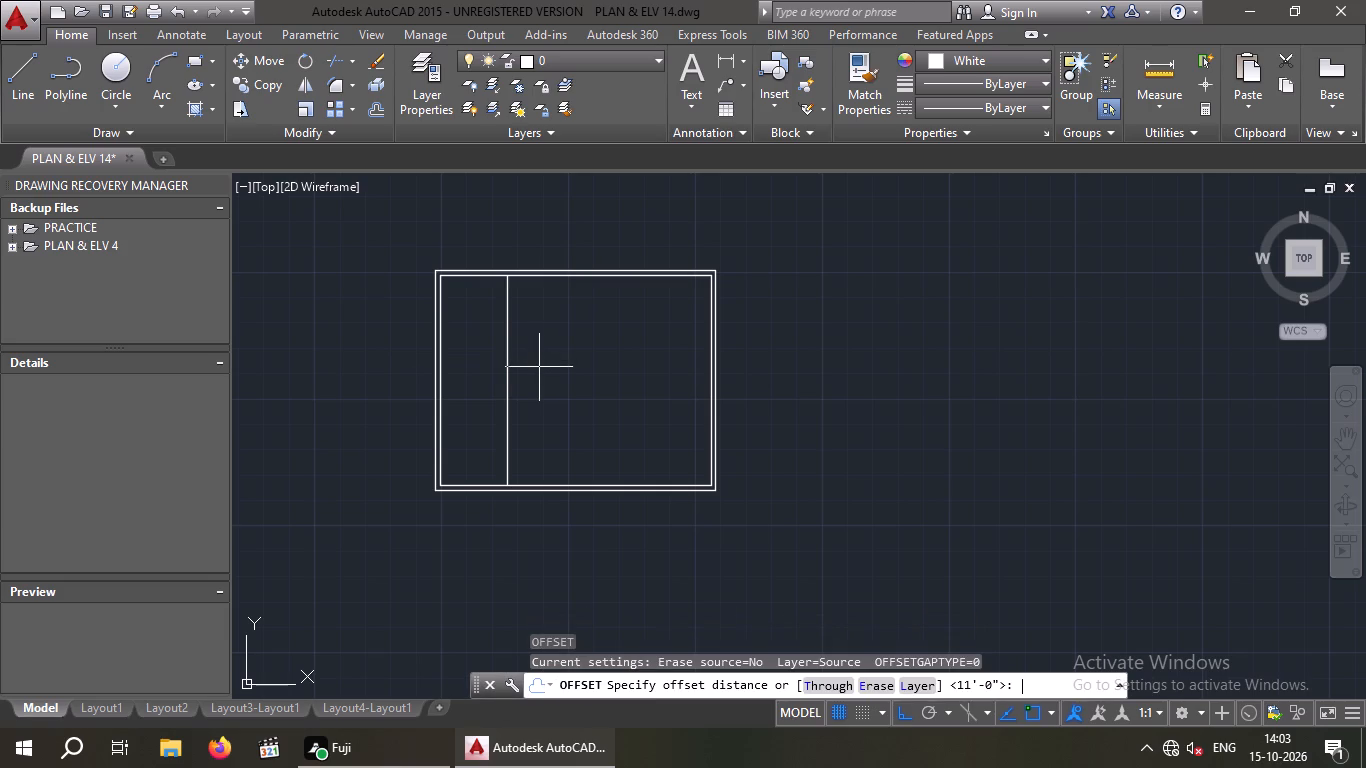
key("4")
key("shift+quotedbl")
key("Return")
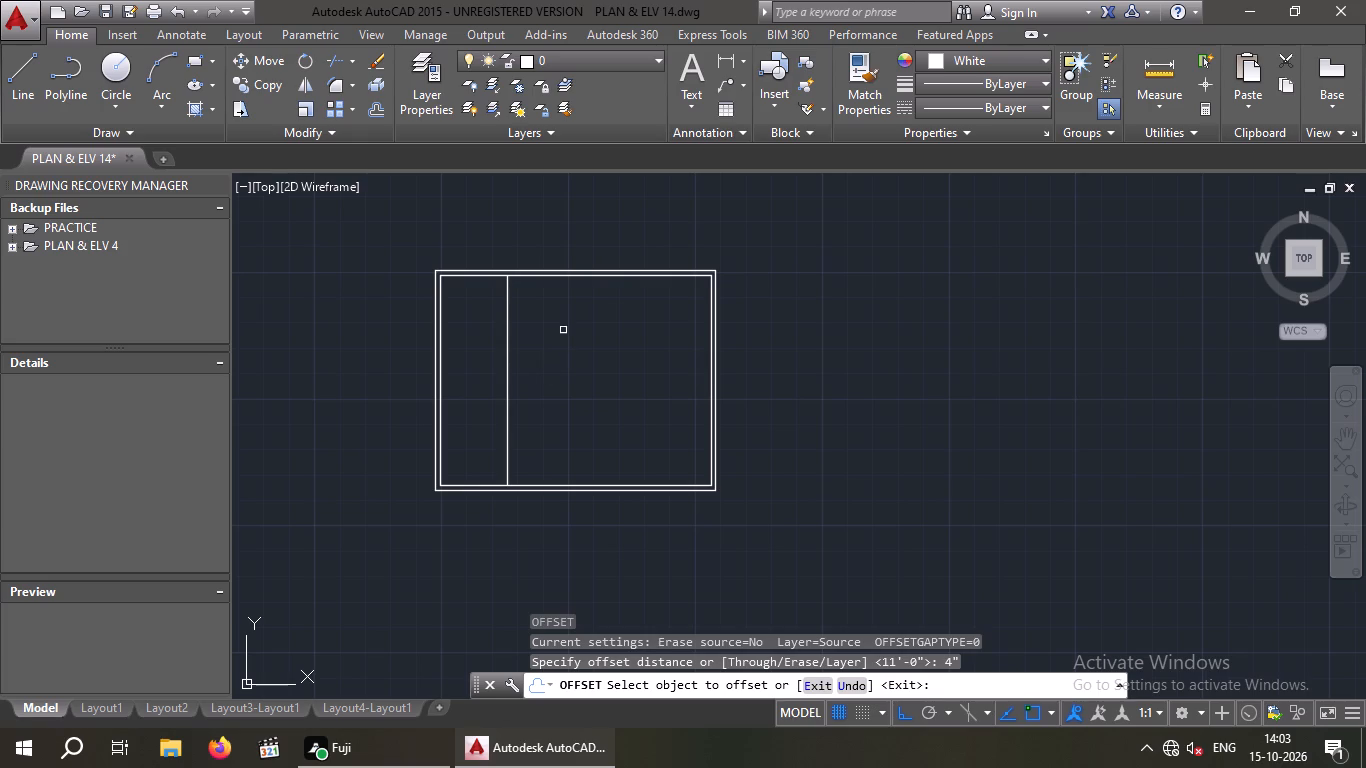
left_click_drag(505, 338, 523, 338)
left_click(575, 338)
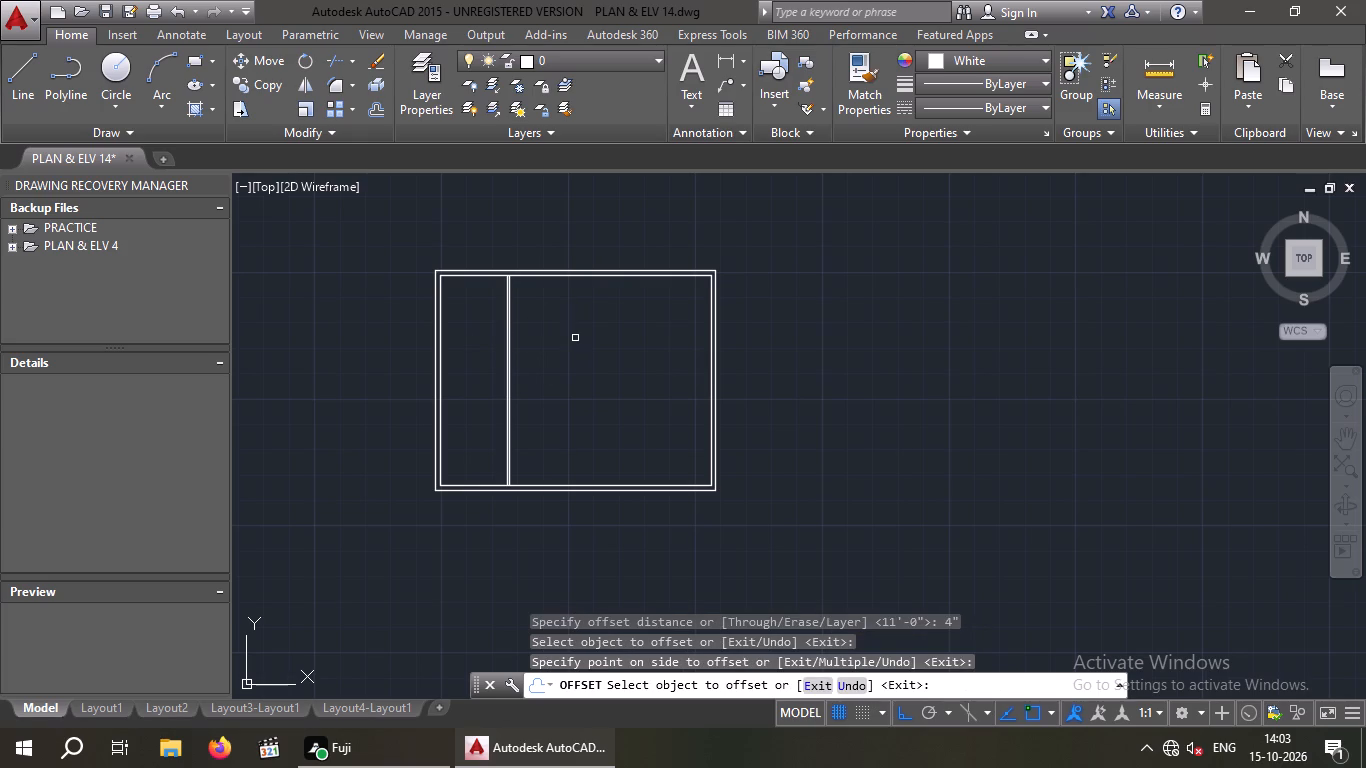
key("Escape")
key("Escape")
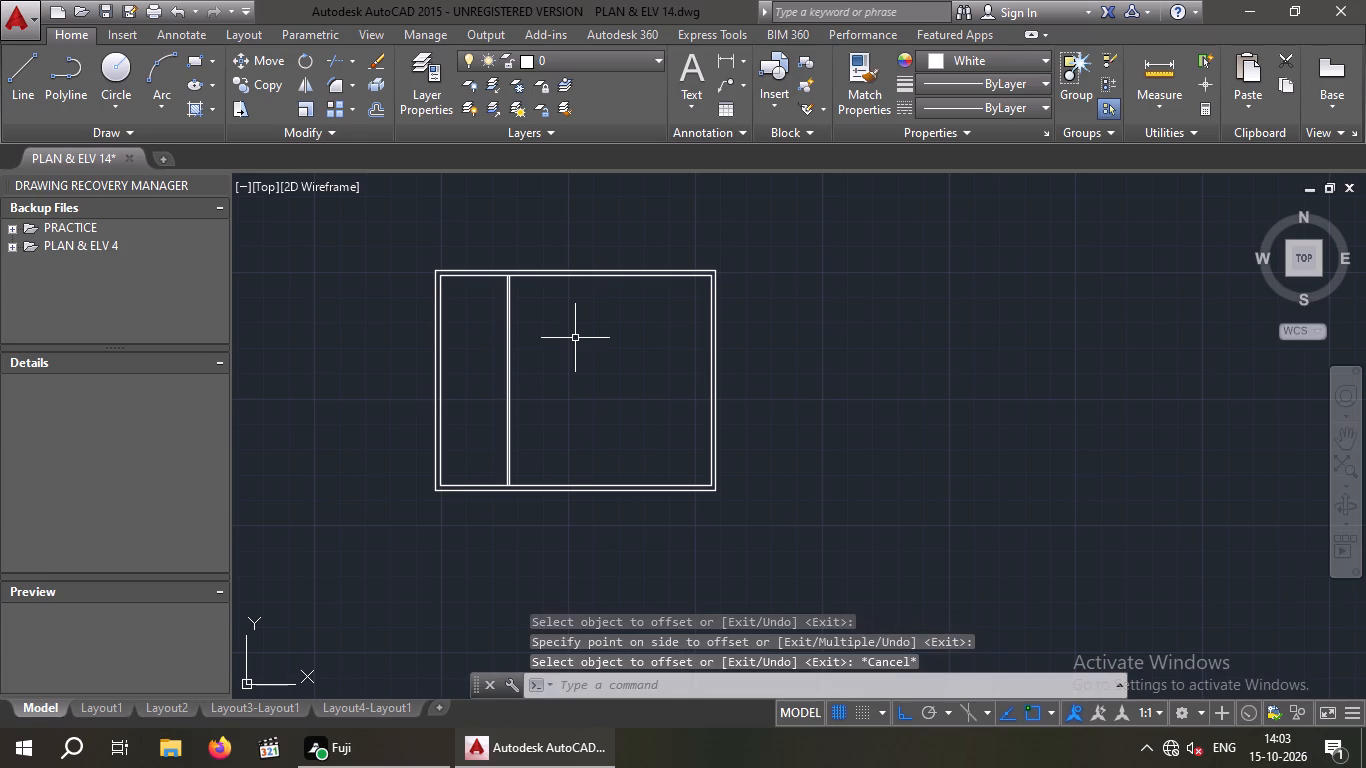
Offset the first partition's right-hand line 11' to the right to start the second vertical partition.
key("o")
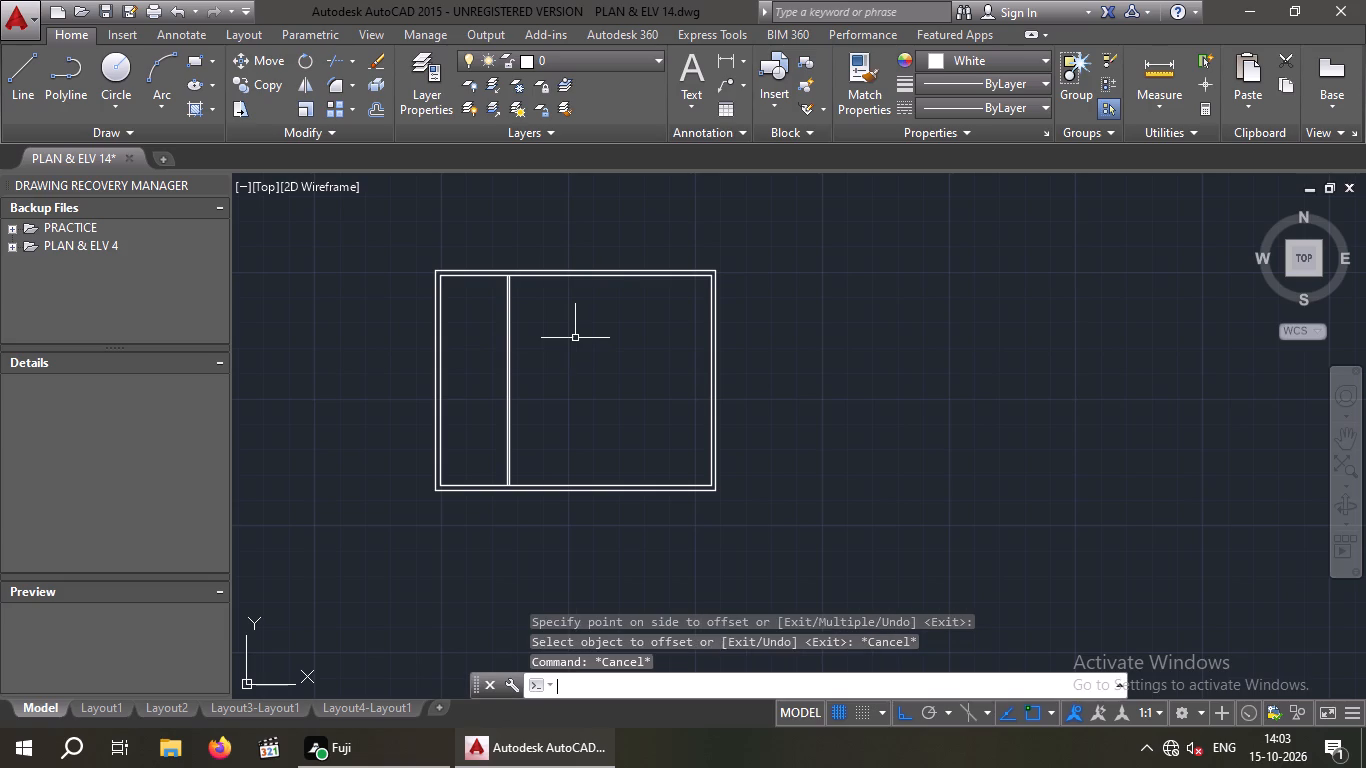
key("Return")
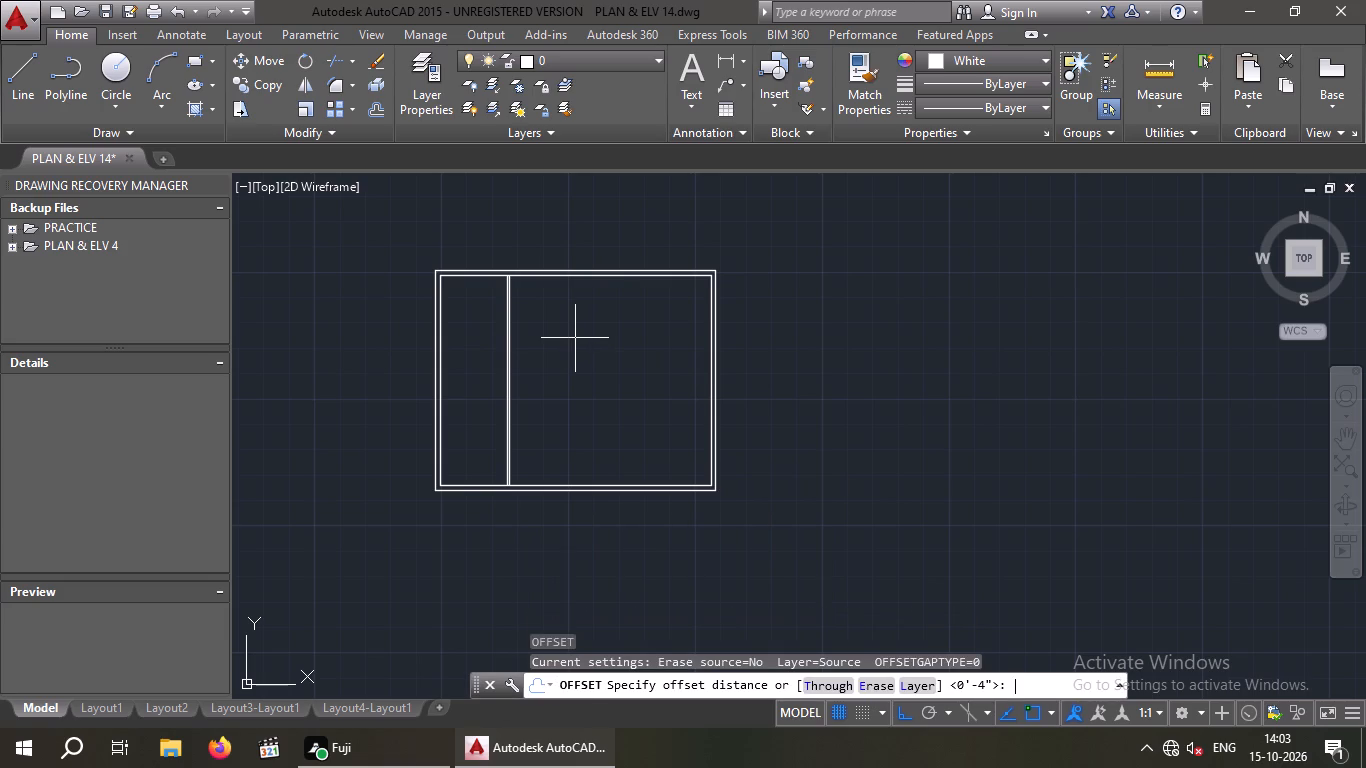
type("11'")
key("Return")
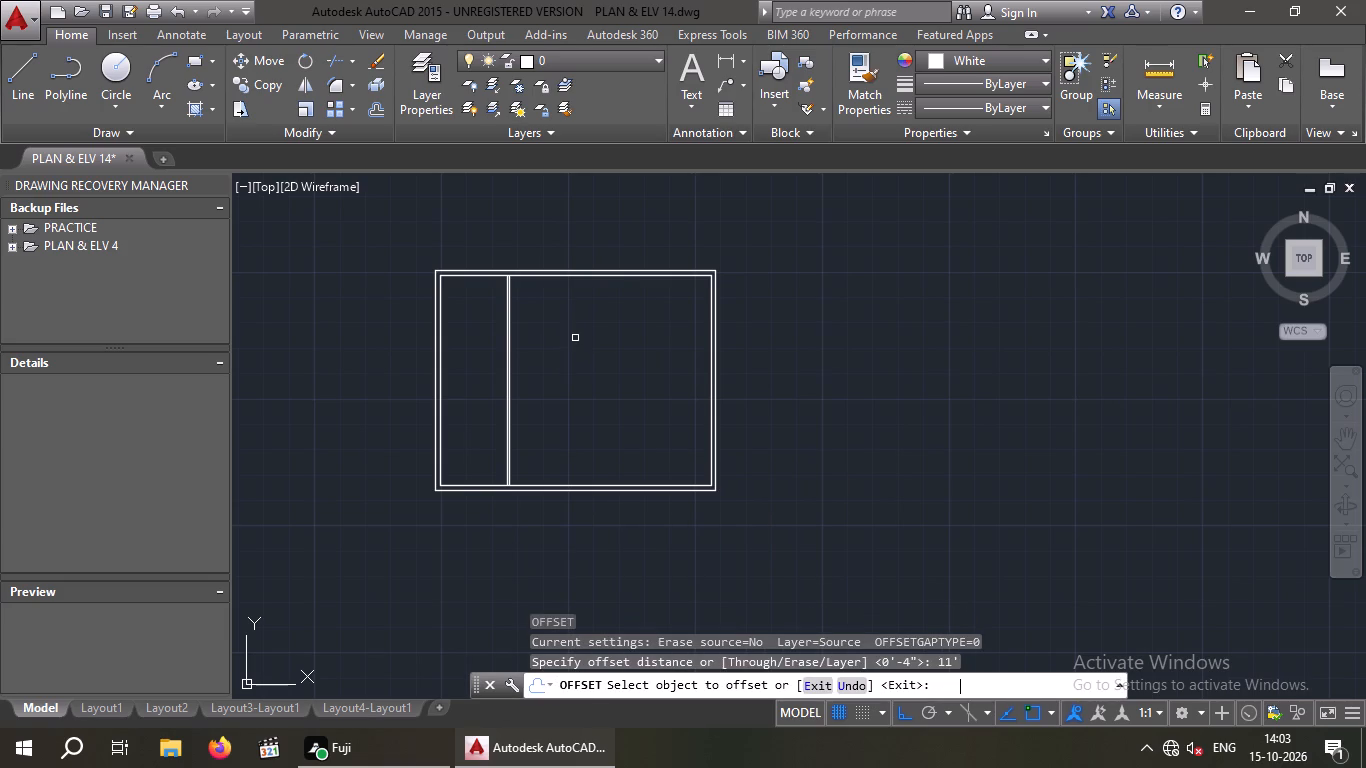
scroll(522, 313, "up", 3)
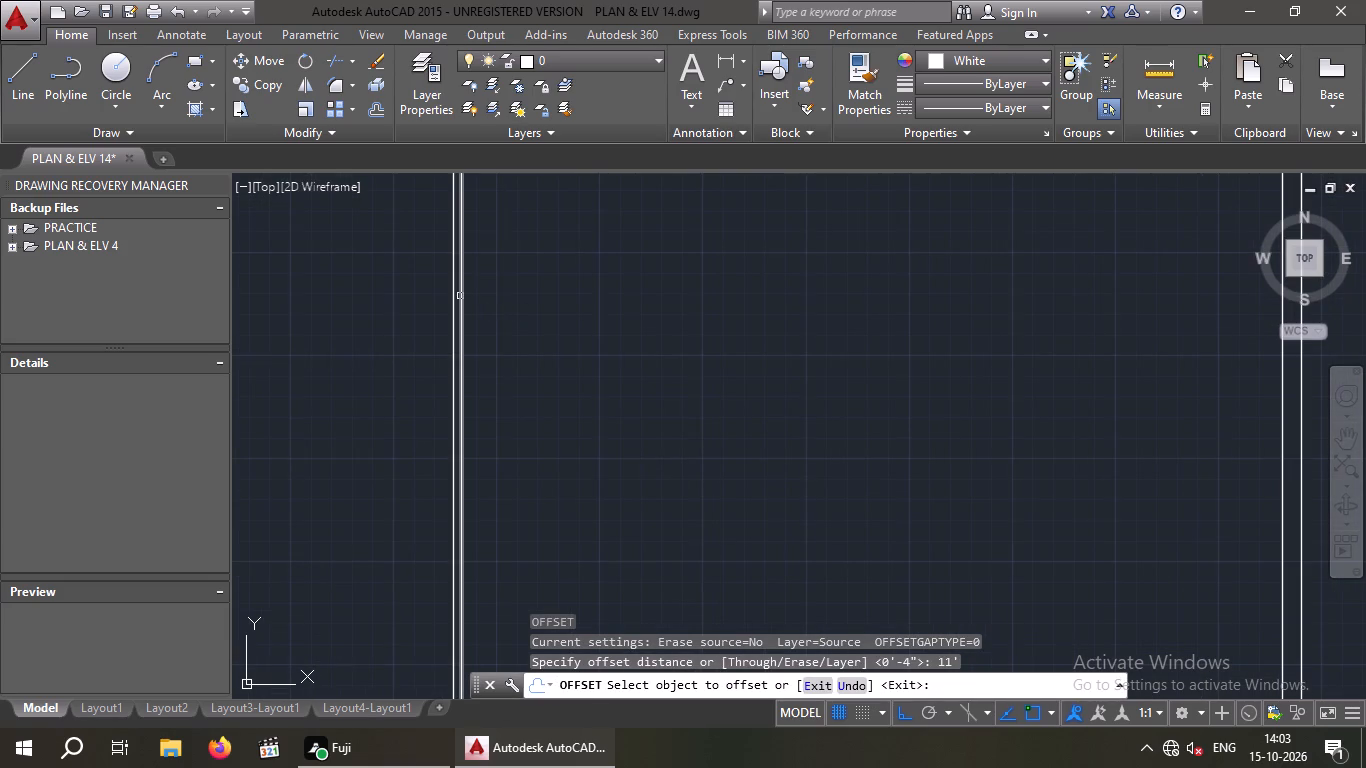
left_click(463, 295)
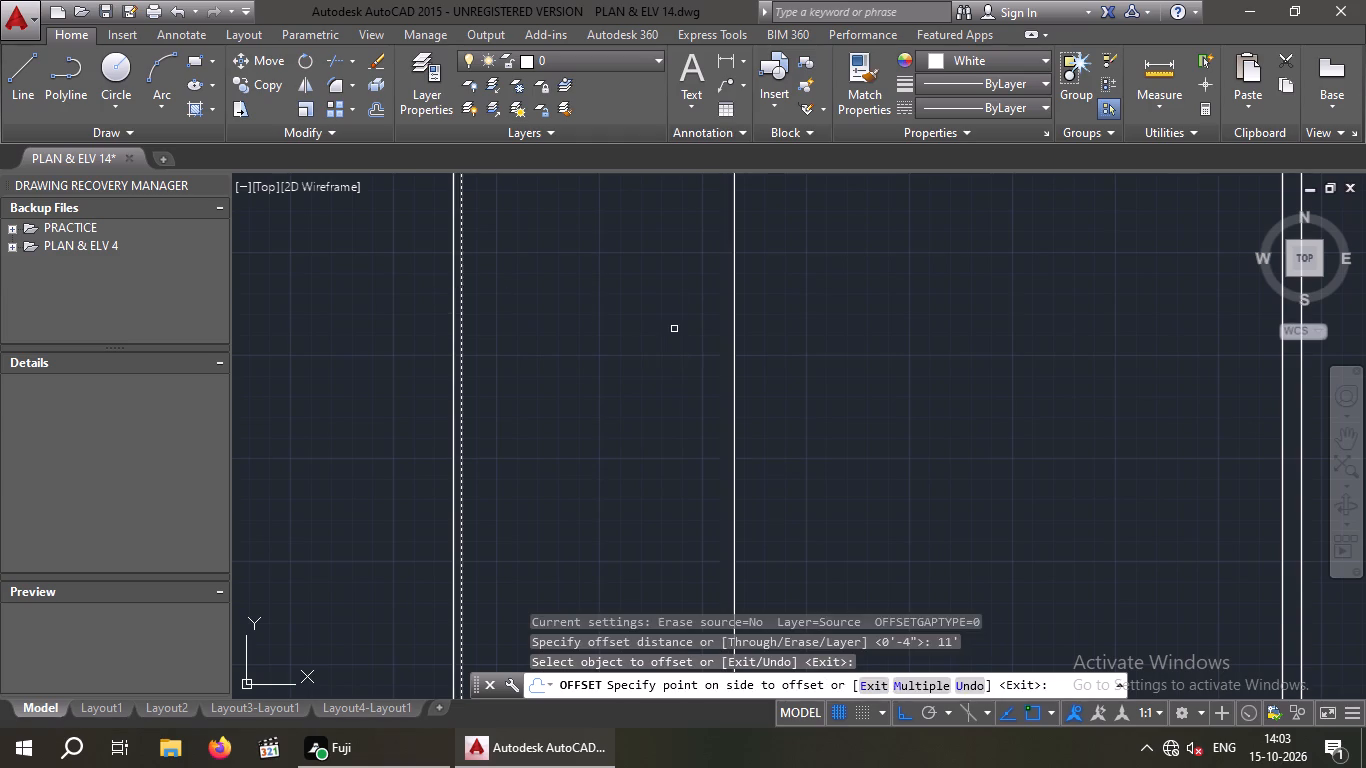
left_click(674, 329)
scroll(657, 333, "down", 3)
key("Escape")
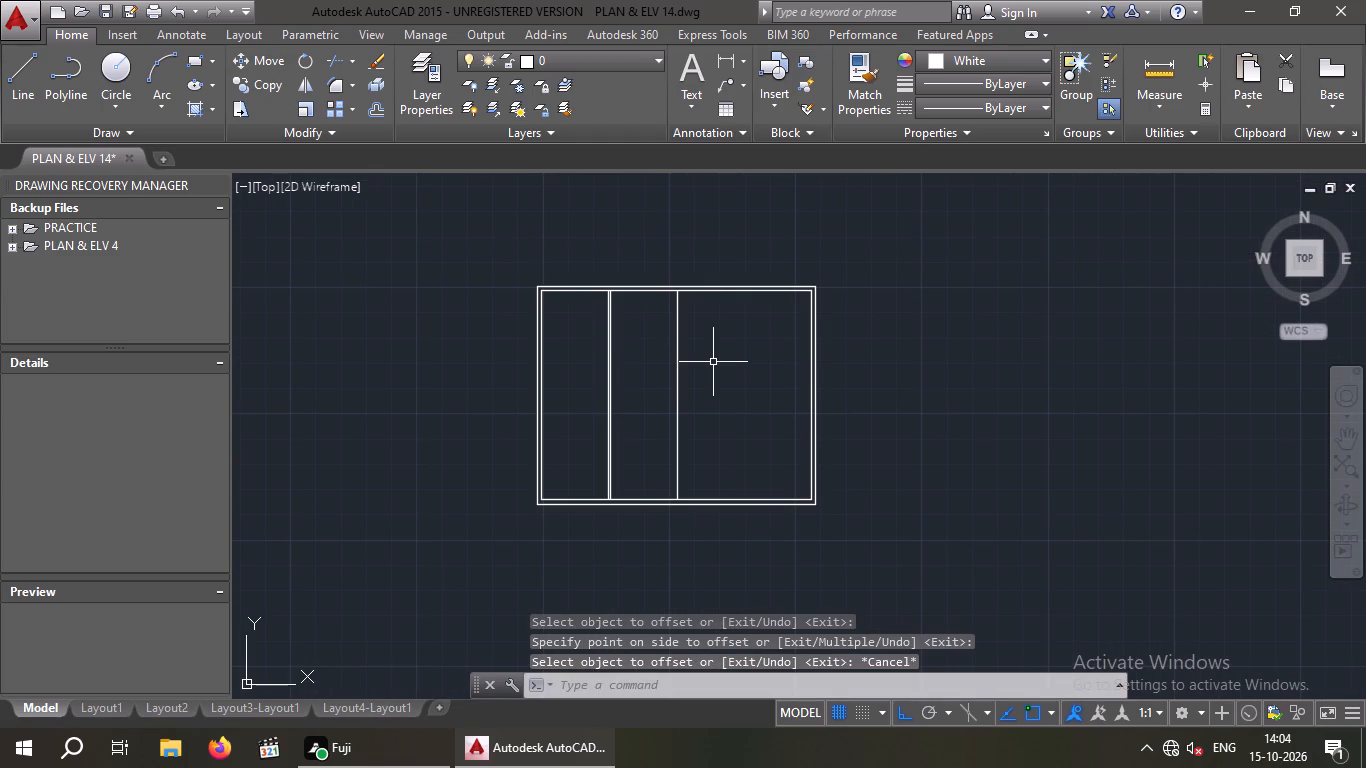
Offset the second partition's line 4" to the right to give it its thickness, and end the Offset command.
key("o")
key("Return")
type("4\"")
key("Return")
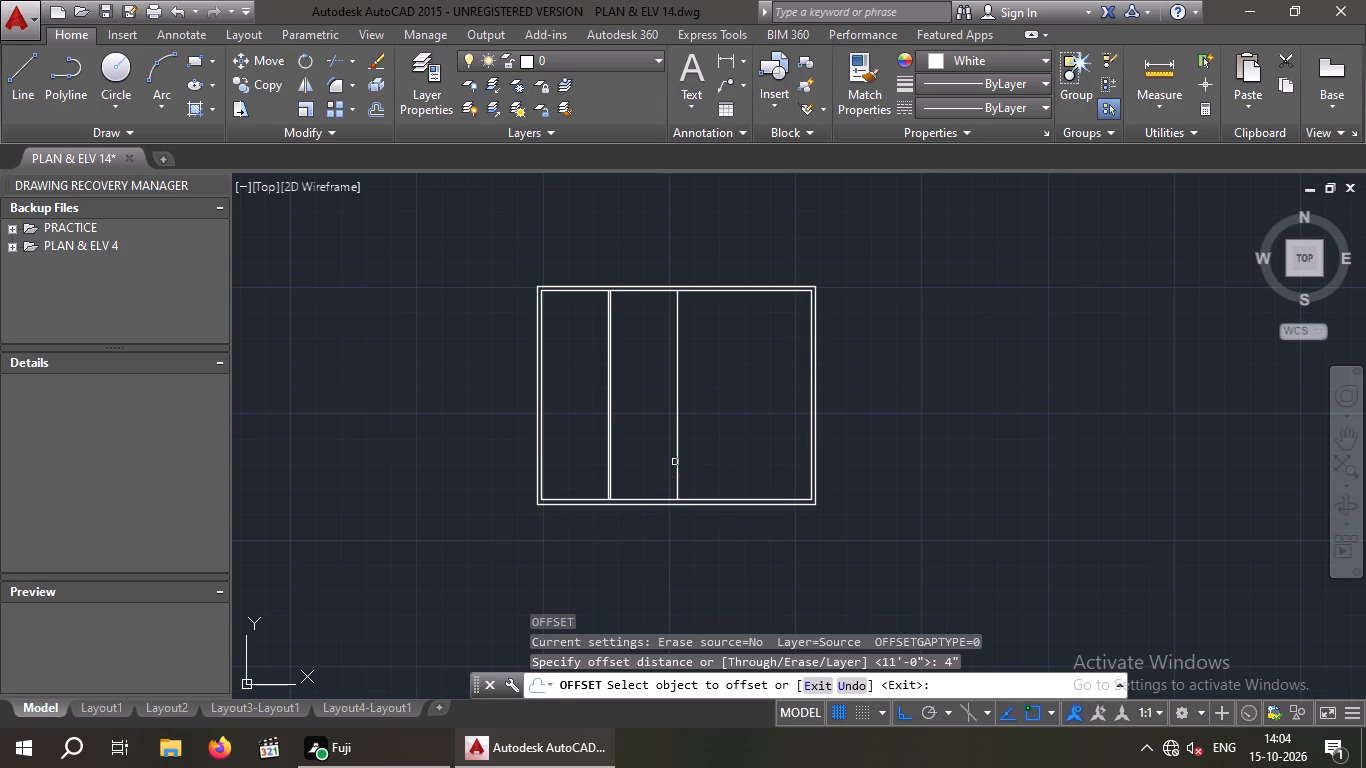
scroll(675, 359, "up", 2)
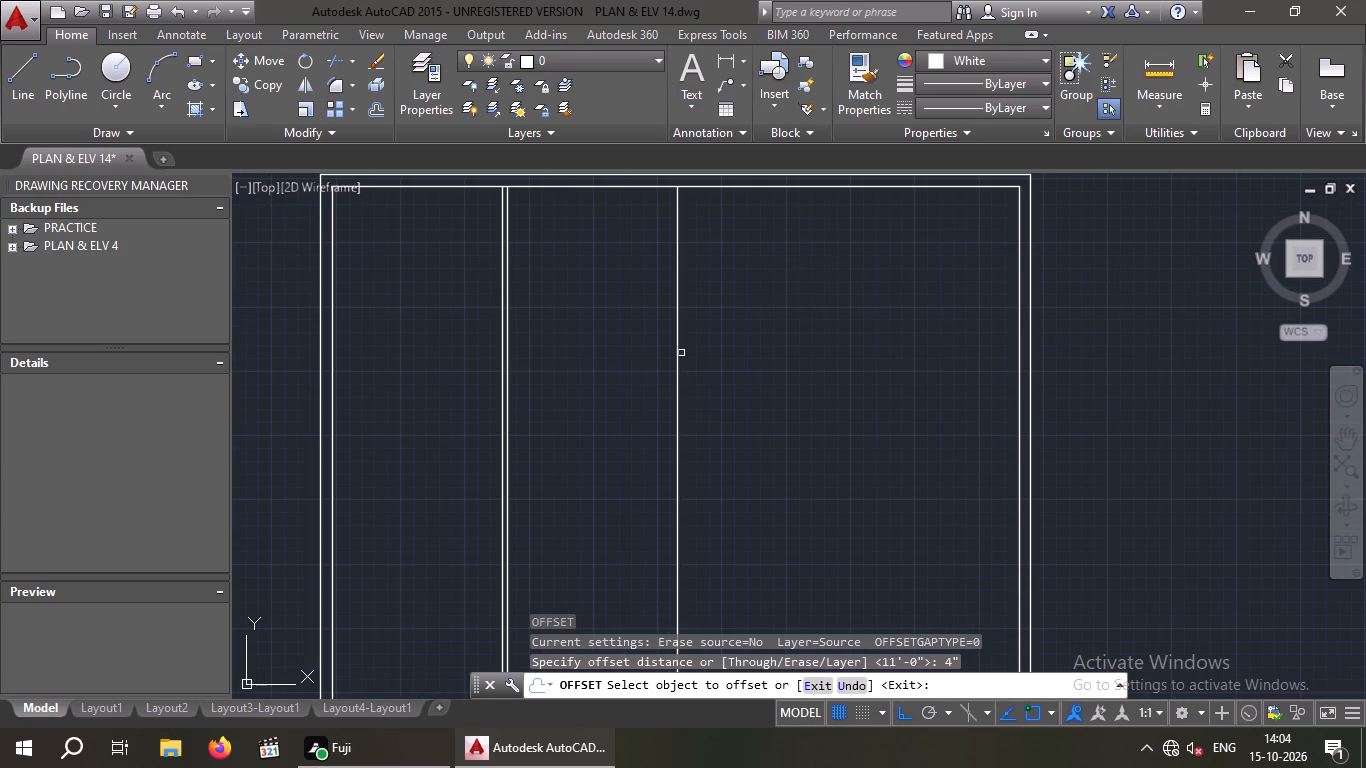
left_click(677, 354)
left_click(705, 350)
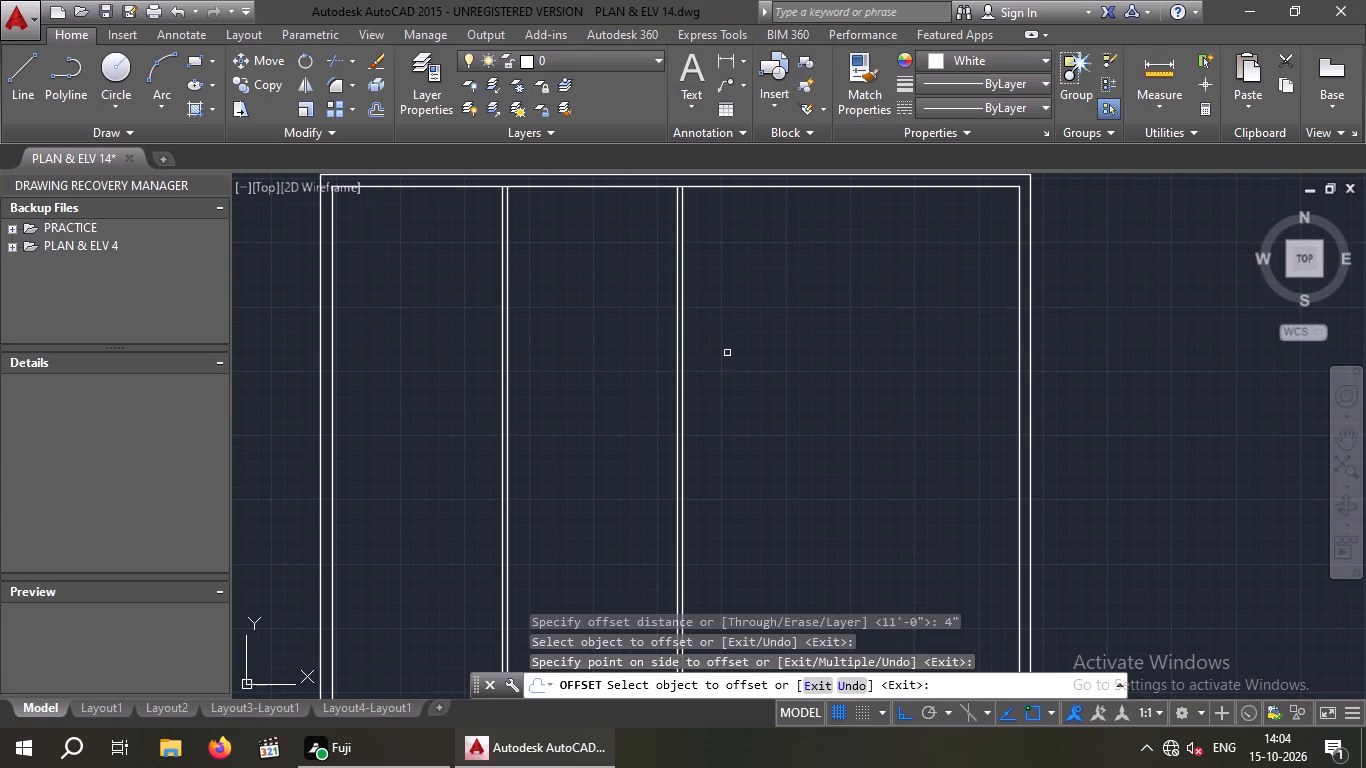
key("Escape")
key("Escape")
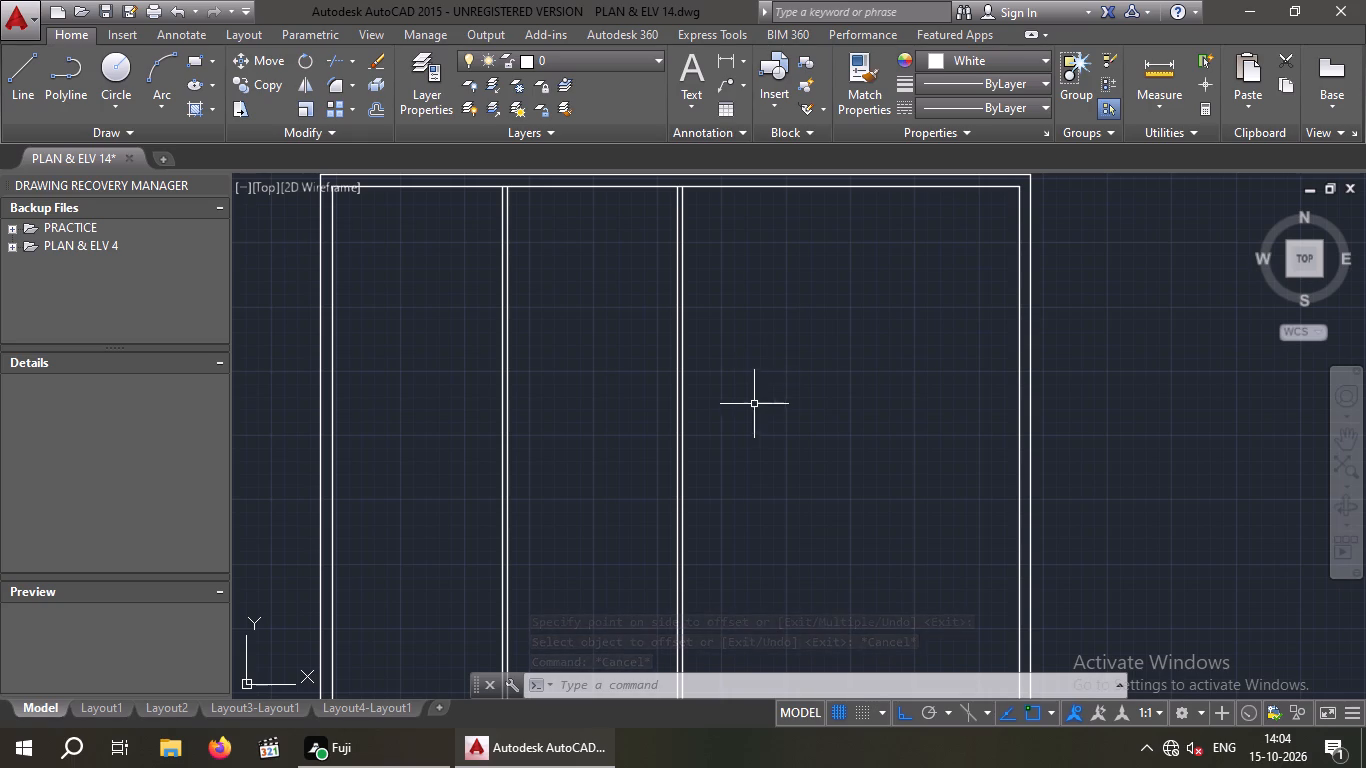
key("Escape")
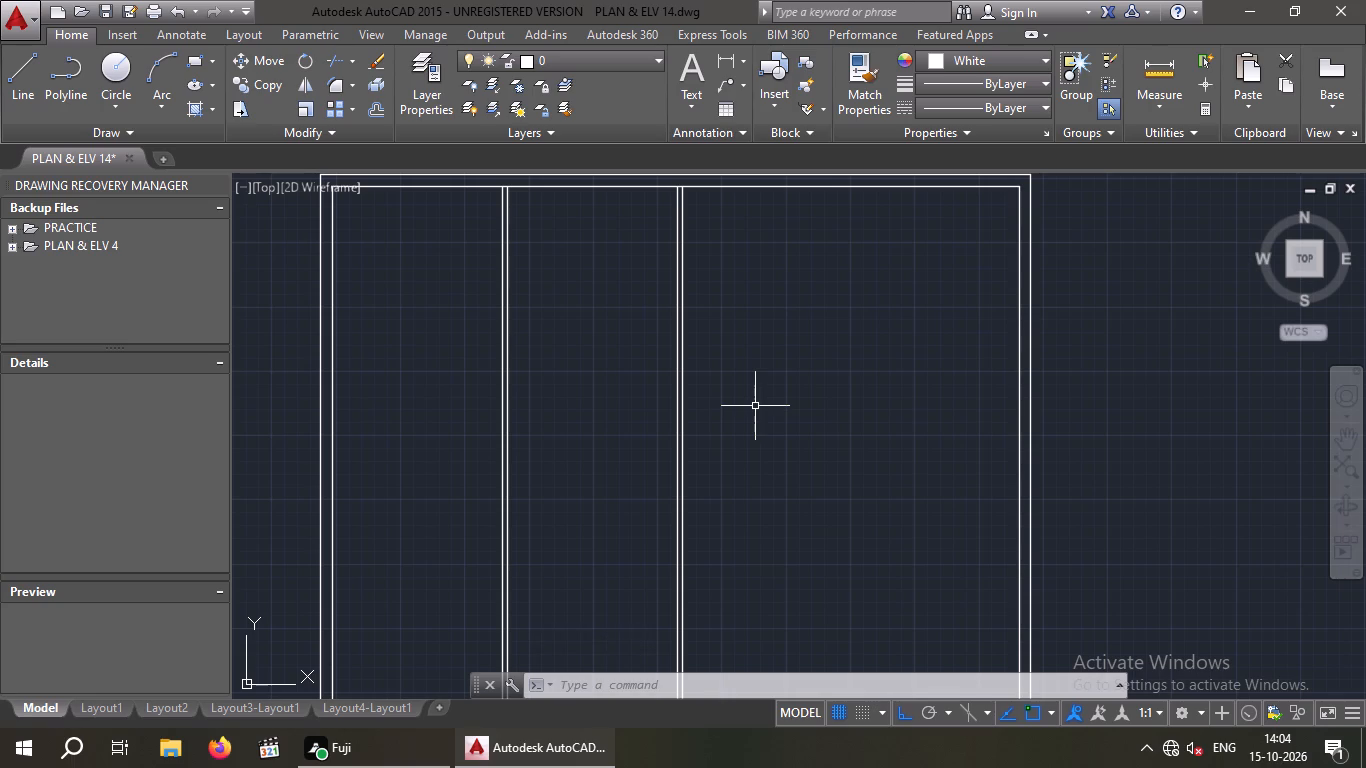
Offset the second partition's right-hand line 11' to the right to start the third vertical partition.
key("o")
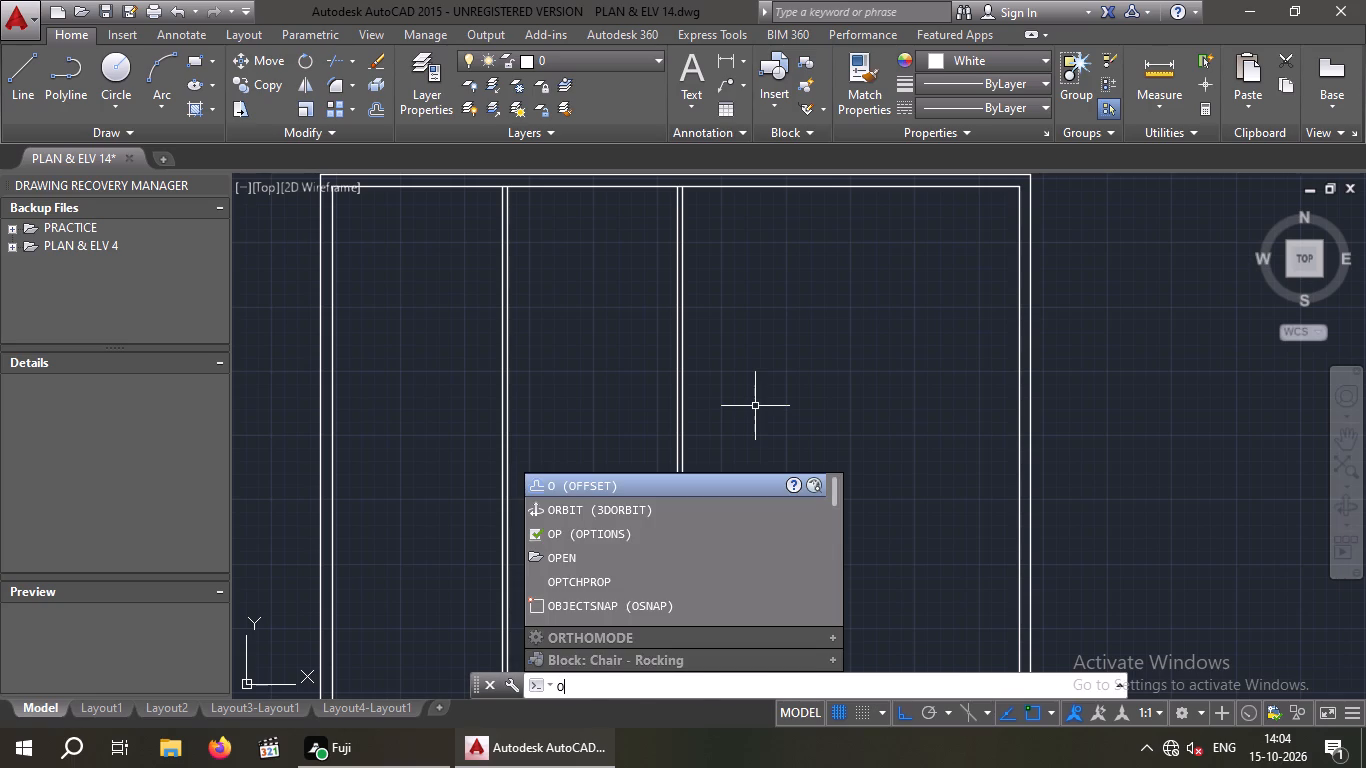
key("Return")
type("11'")
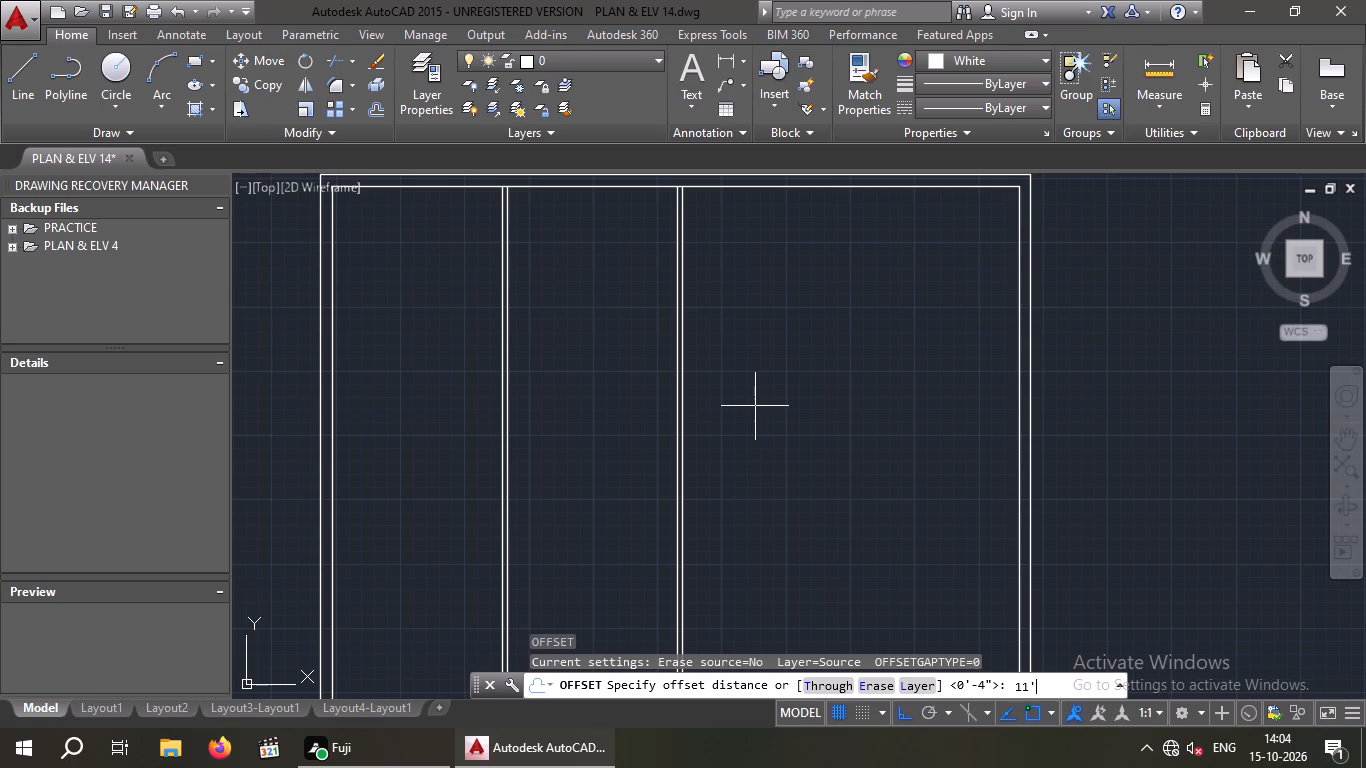
key("Return")
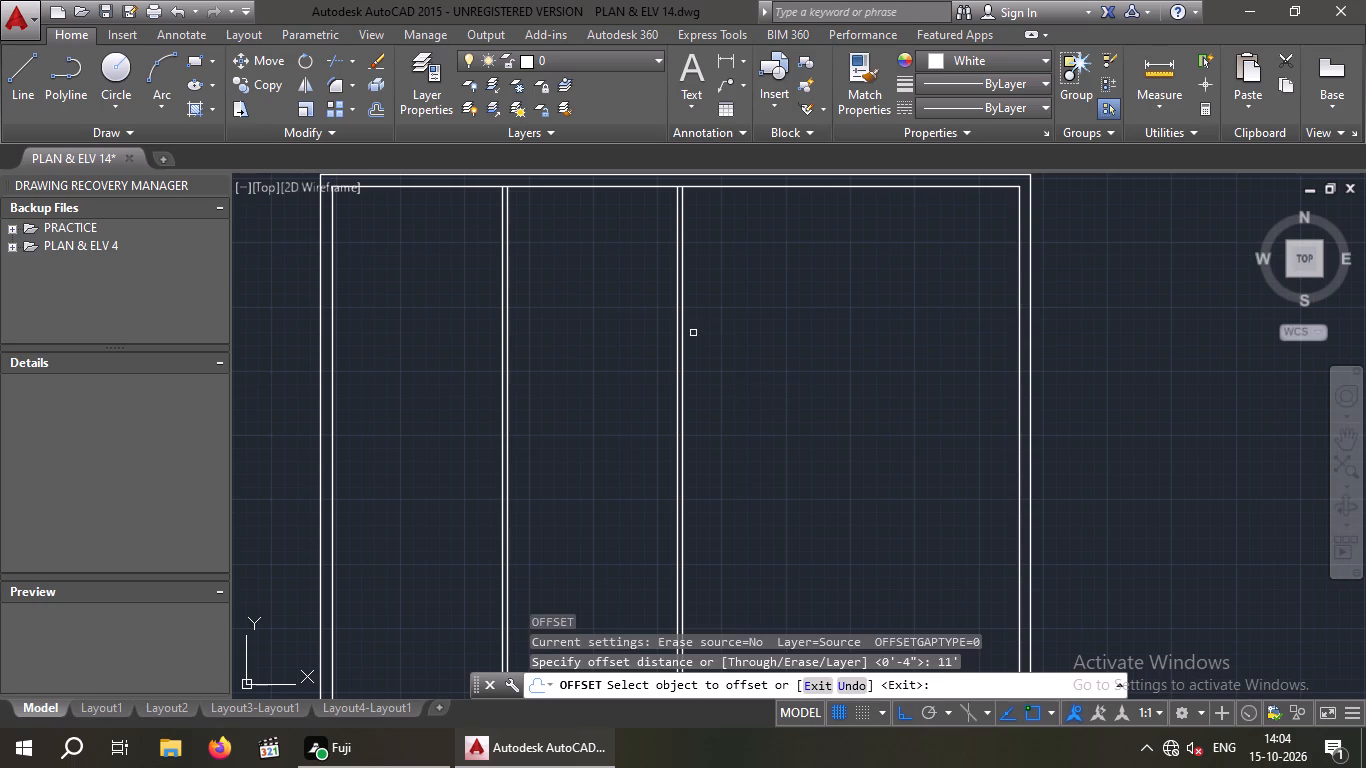
left_click_drag(683, 327, 731, 342)
left_click(788, 343)
scroll(790, 345, "down", 2)
scroll(798, 354, "up", 2)
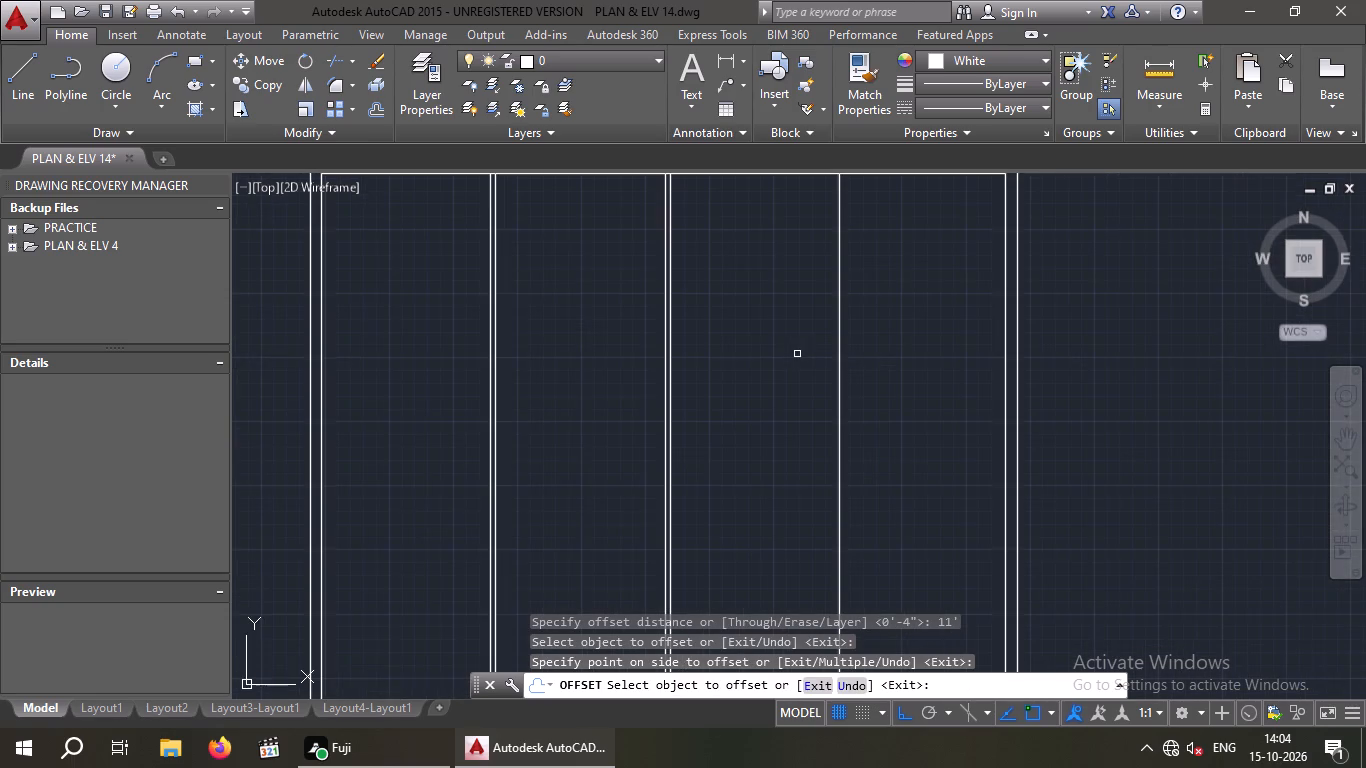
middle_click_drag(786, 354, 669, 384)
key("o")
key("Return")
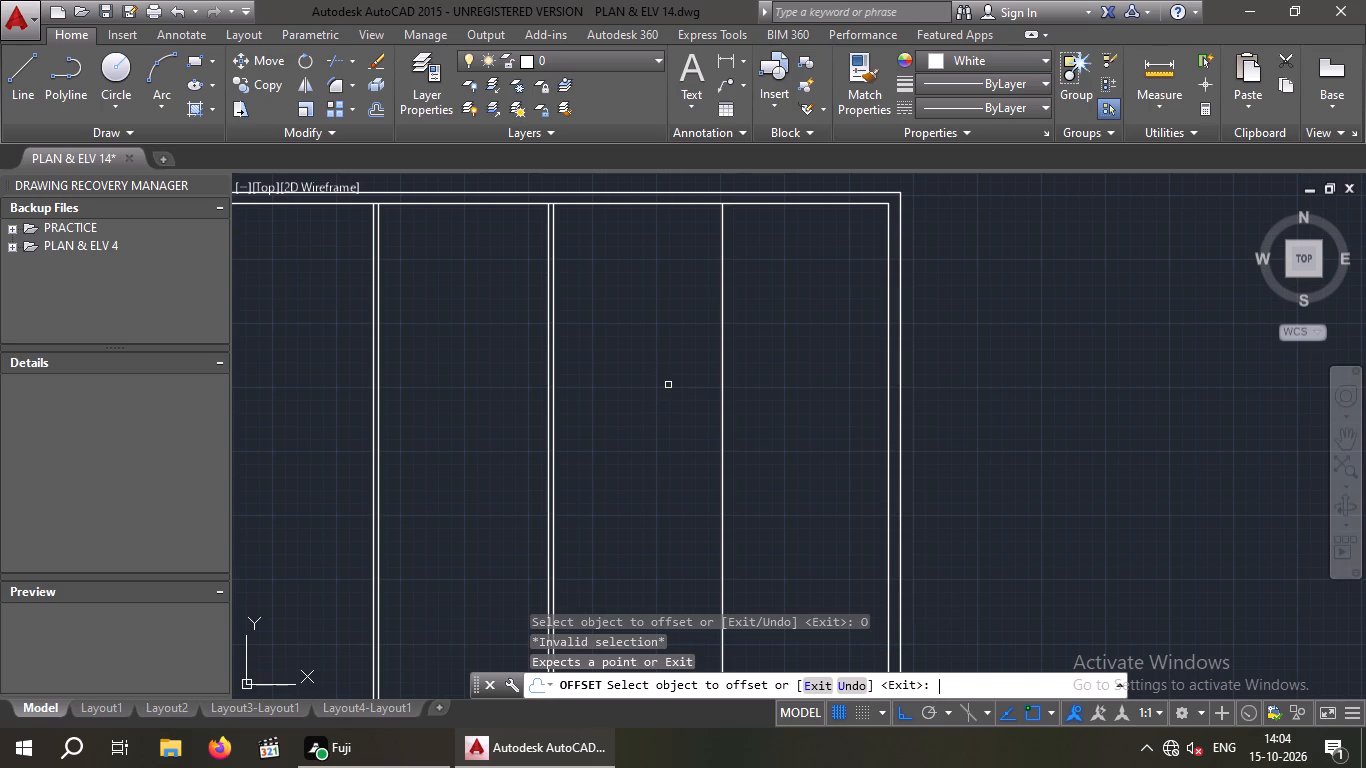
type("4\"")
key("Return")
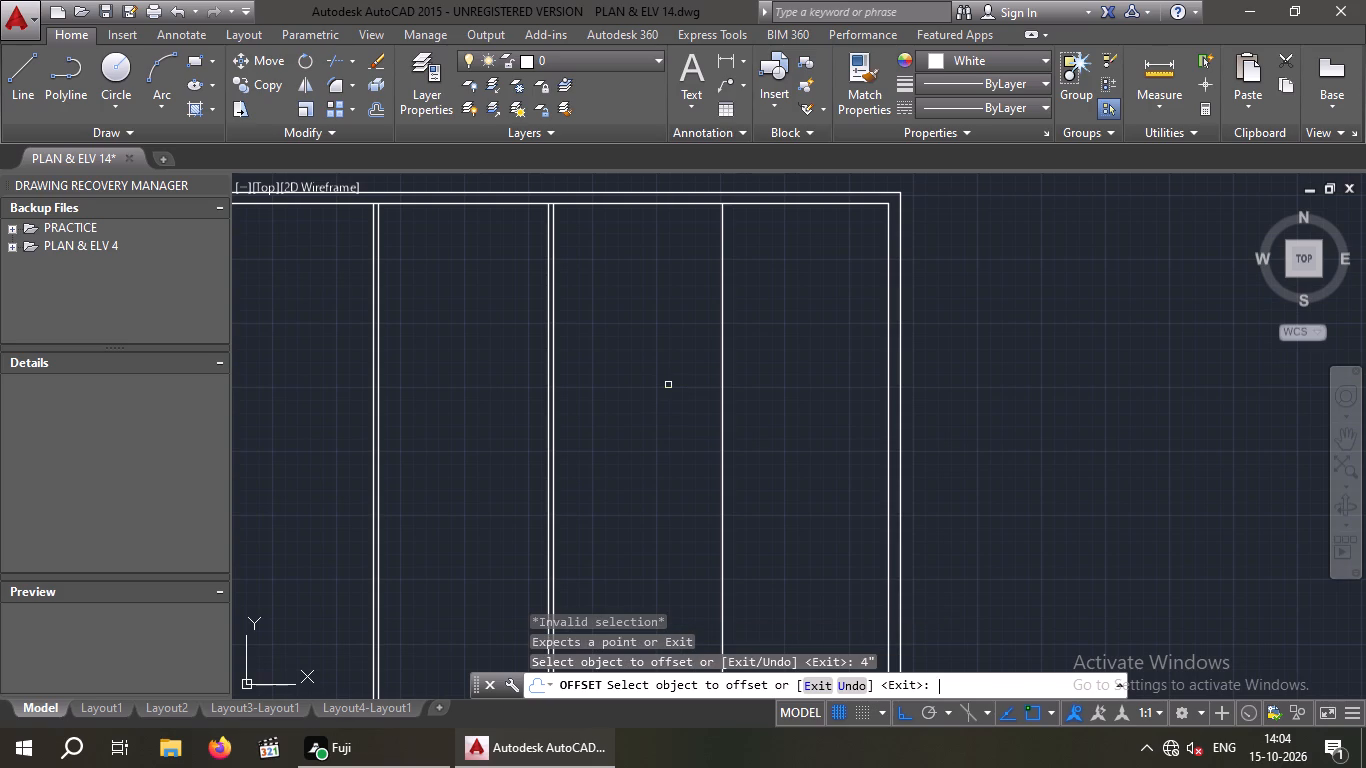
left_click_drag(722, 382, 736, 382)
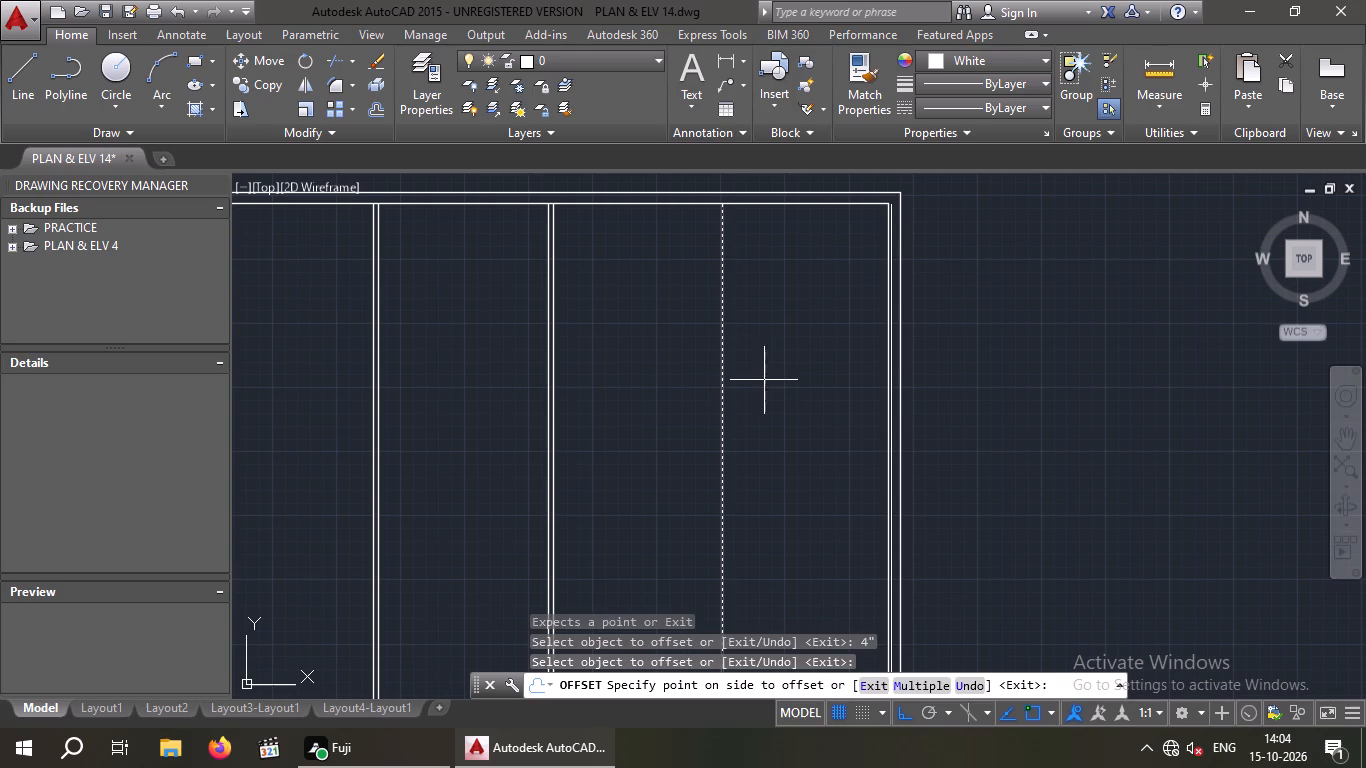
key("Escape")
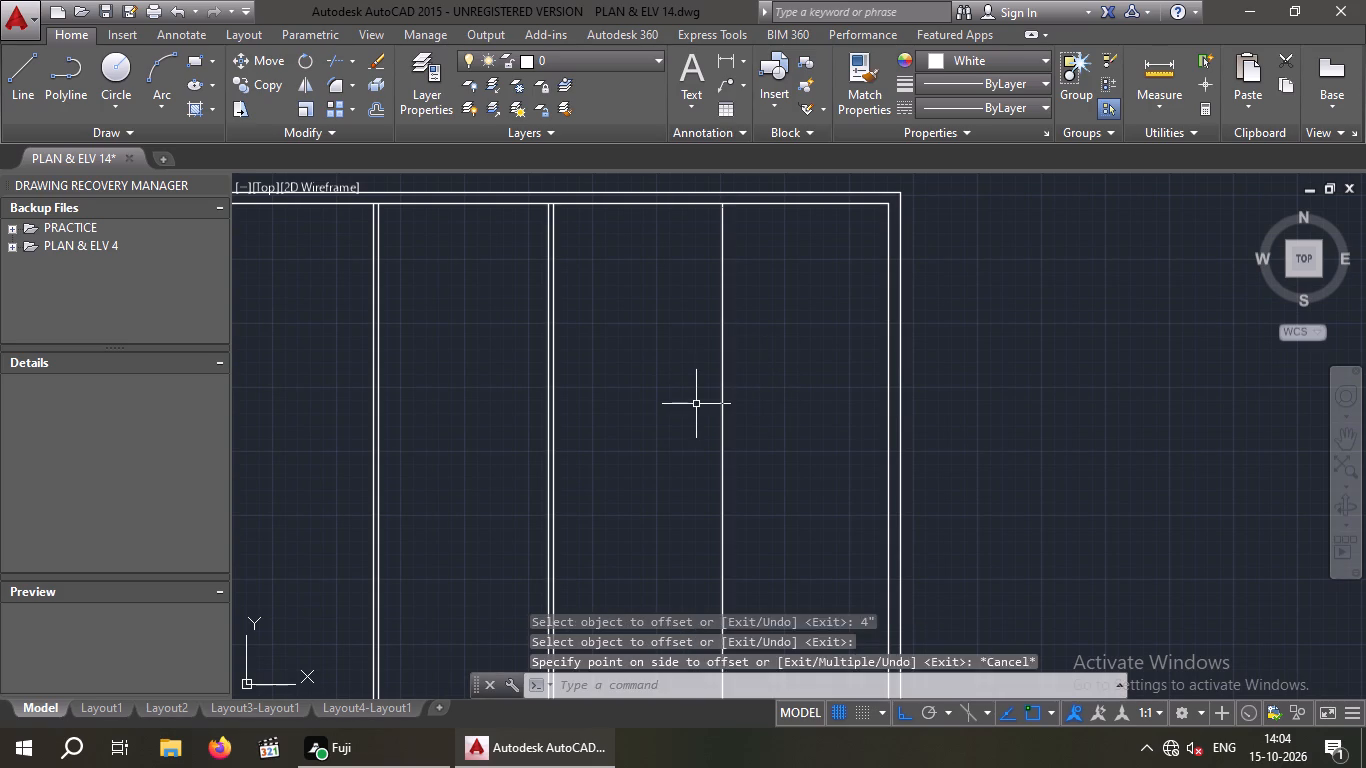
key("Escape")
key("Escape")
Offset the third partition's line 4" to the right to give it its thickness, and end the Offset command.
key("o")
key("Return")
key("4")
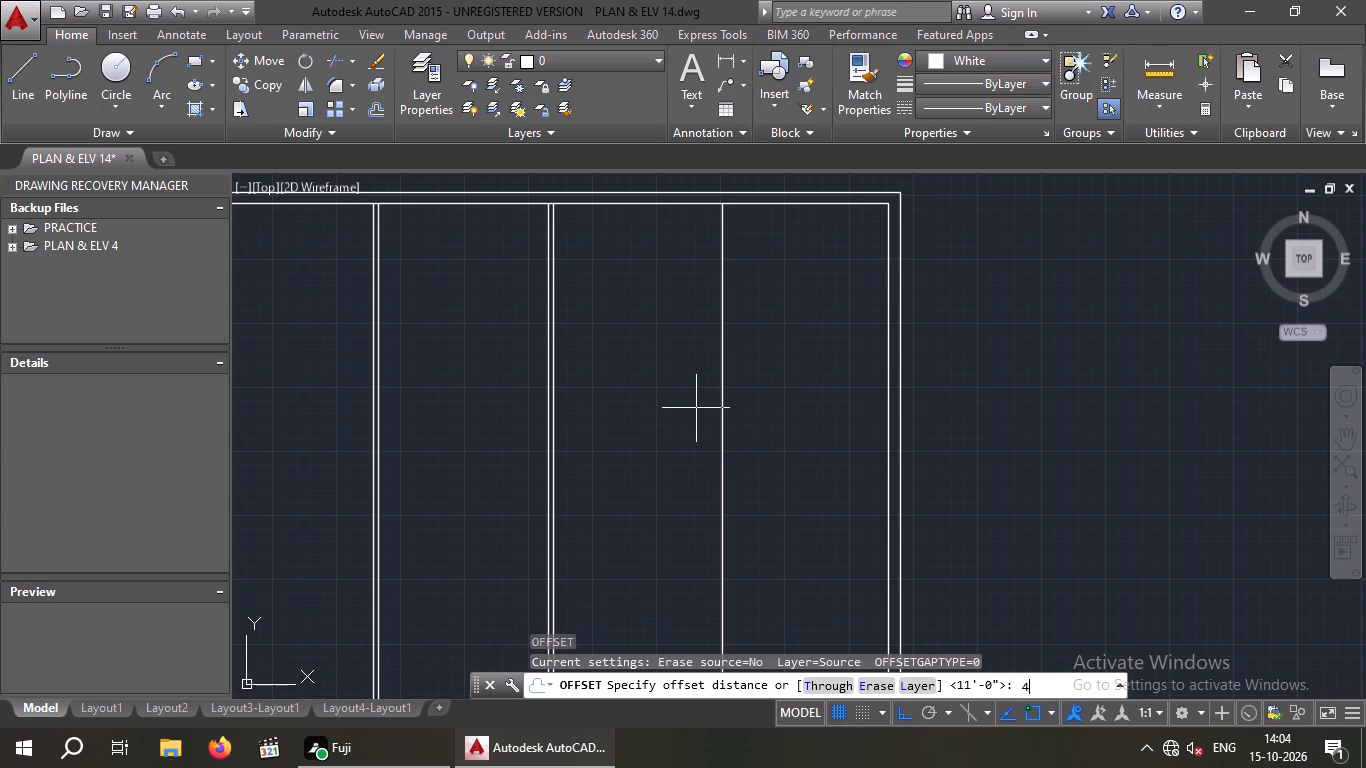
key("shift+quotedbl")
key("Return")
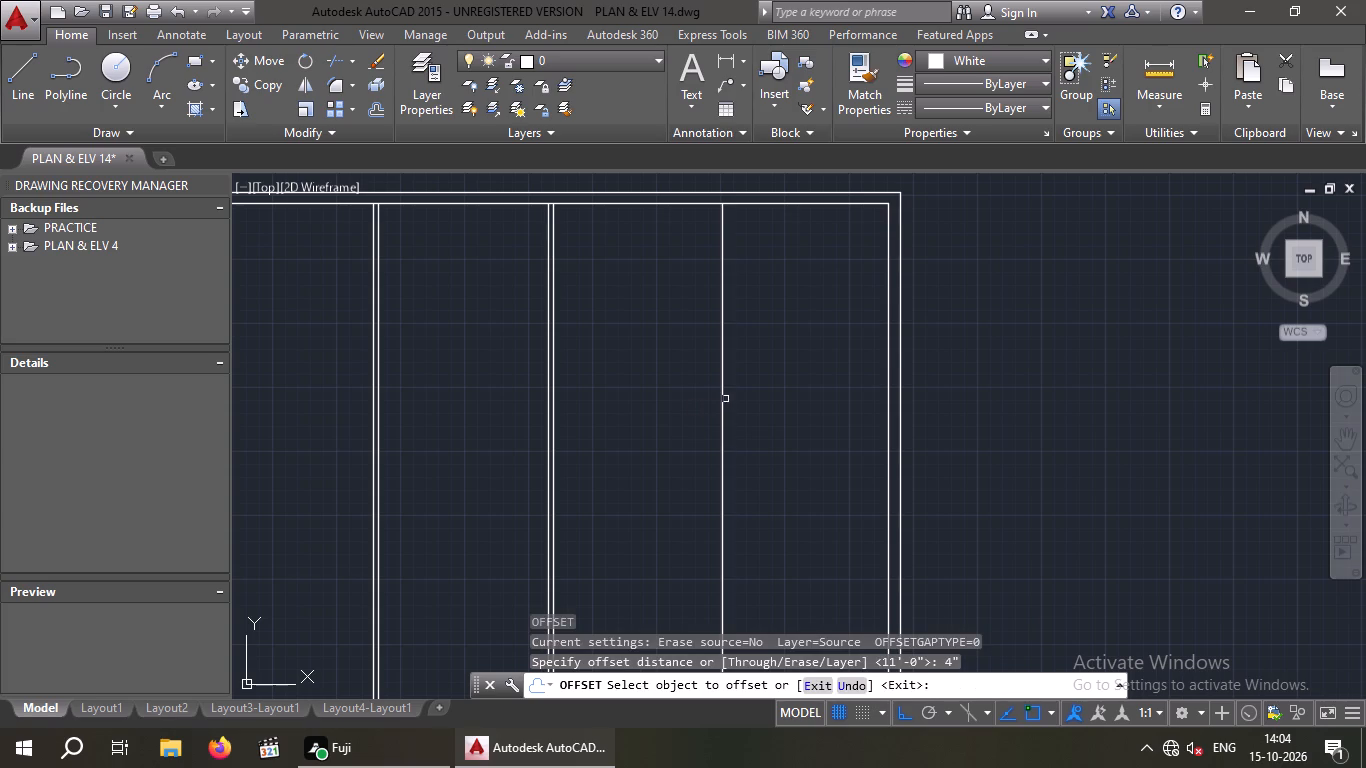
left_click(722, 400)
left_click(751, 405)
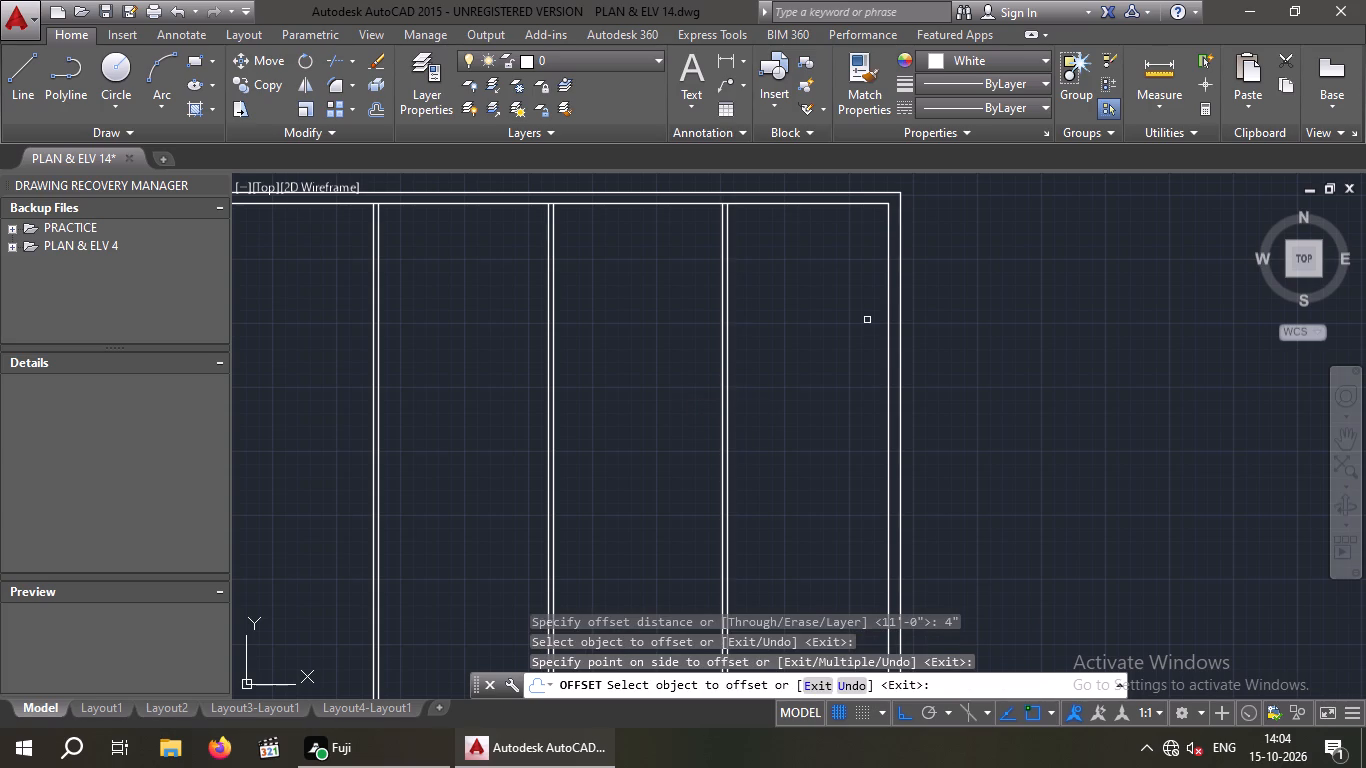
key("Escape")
Measure the clear width between the third partition and the right outer wall's inner face with a temporary linear dimension.
left_click(725, 65)
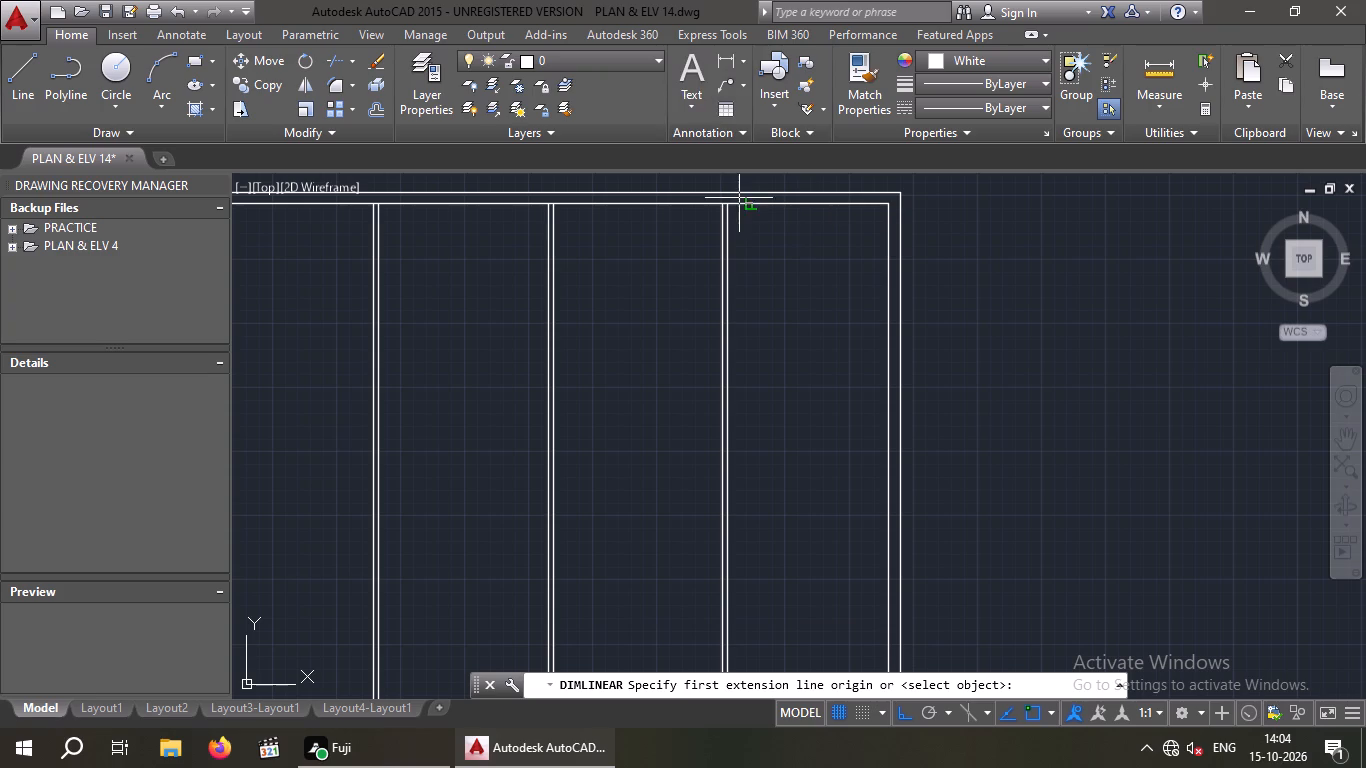
left_click(729, 202)
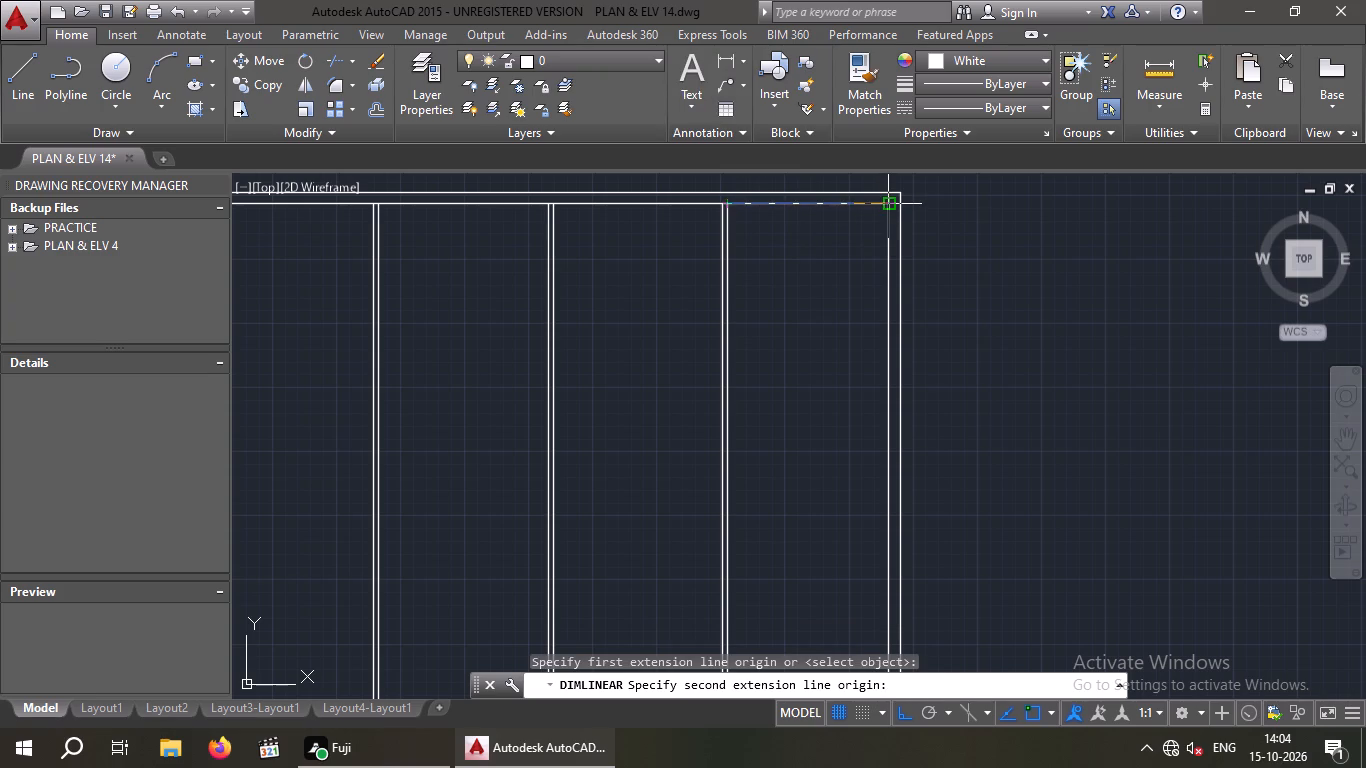
left_click(887, 206)
scroll(863, 257, "up", 2)
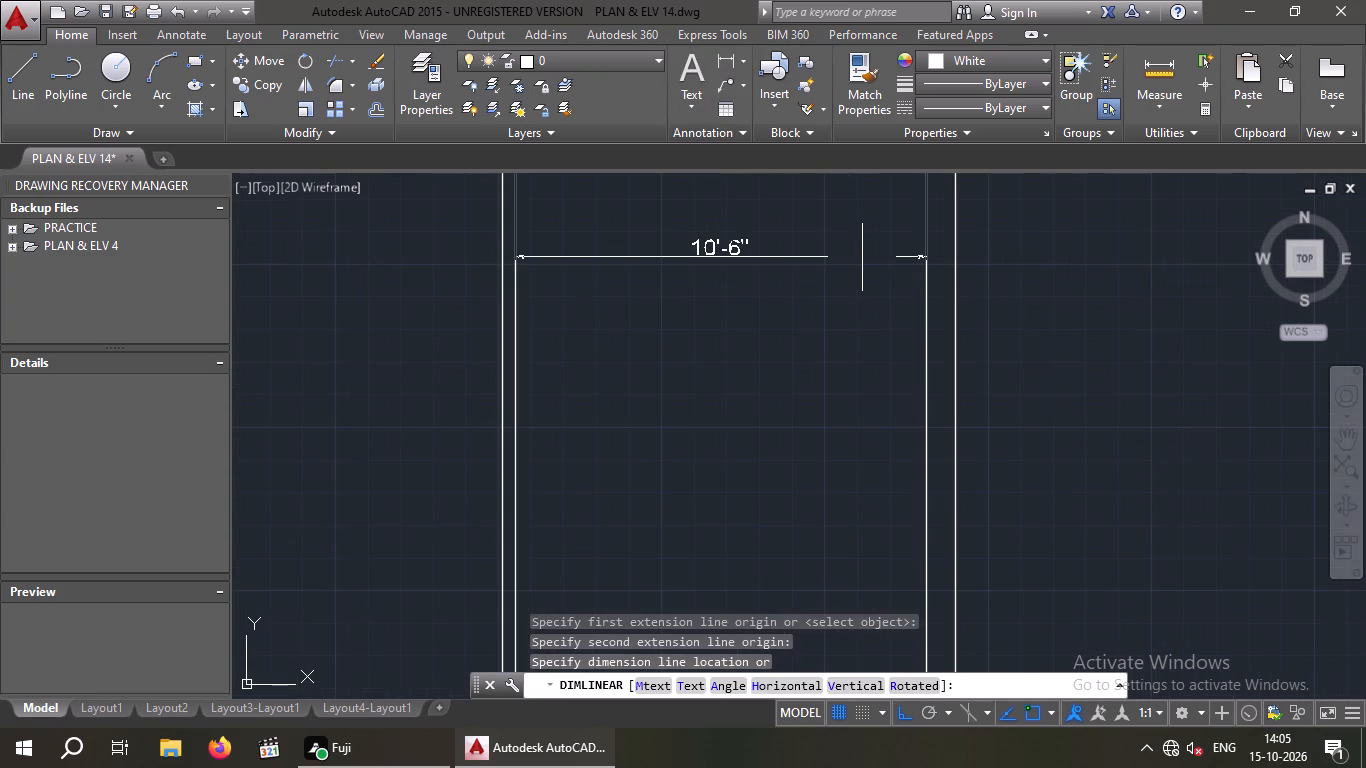
scroll(827, 249, "down", 3)
key("Escape")
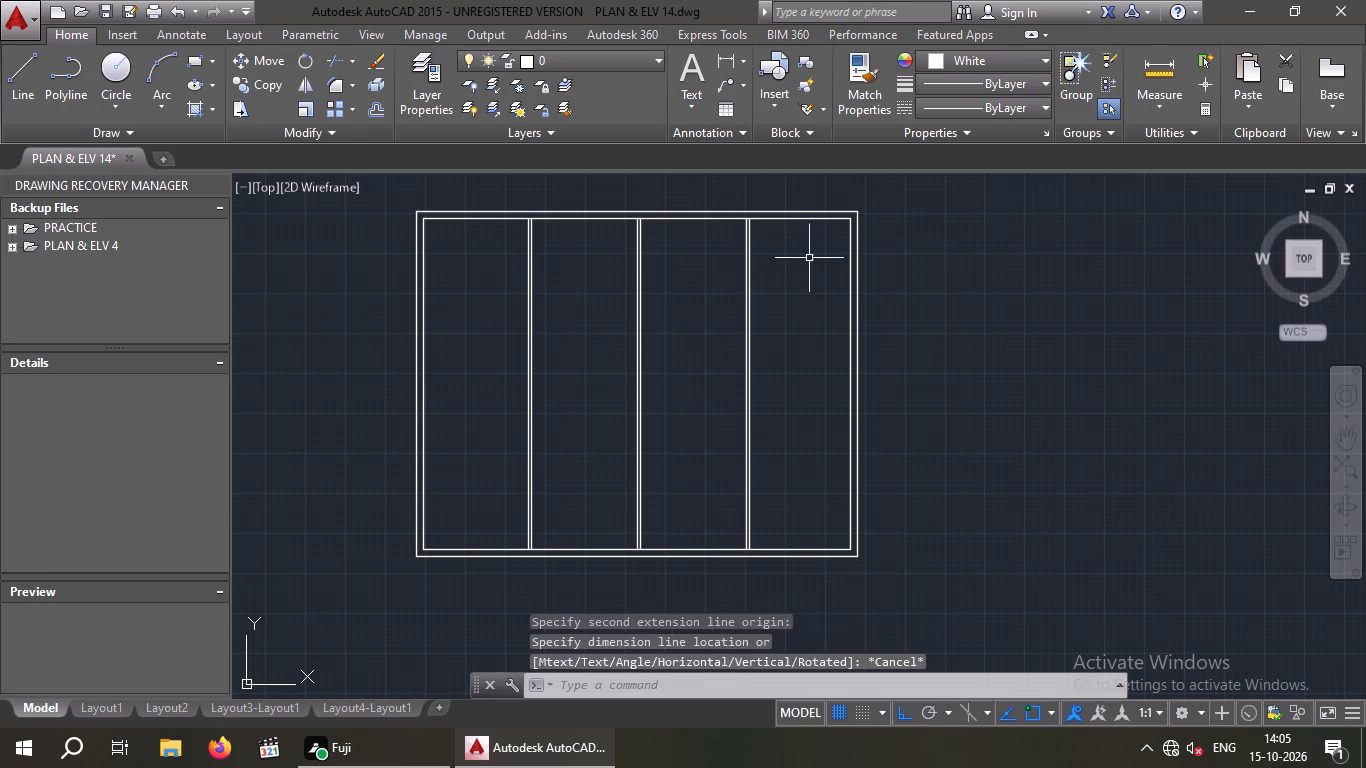
key("Escape")
Delete the second and third vertical partitions, leaving only the first one in the new plan.
left_click_drag(803, 259, 768, 263)
left_click(607, 281)
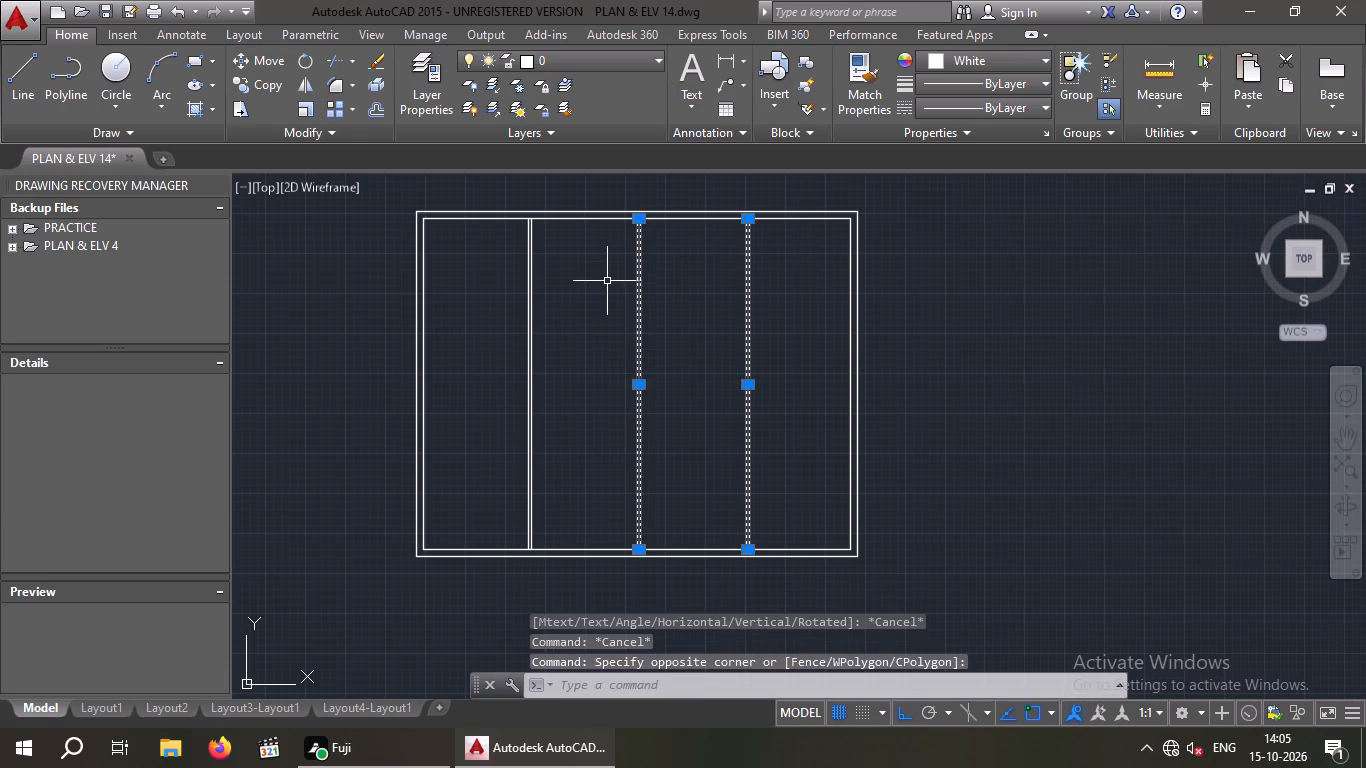
key("Delete")
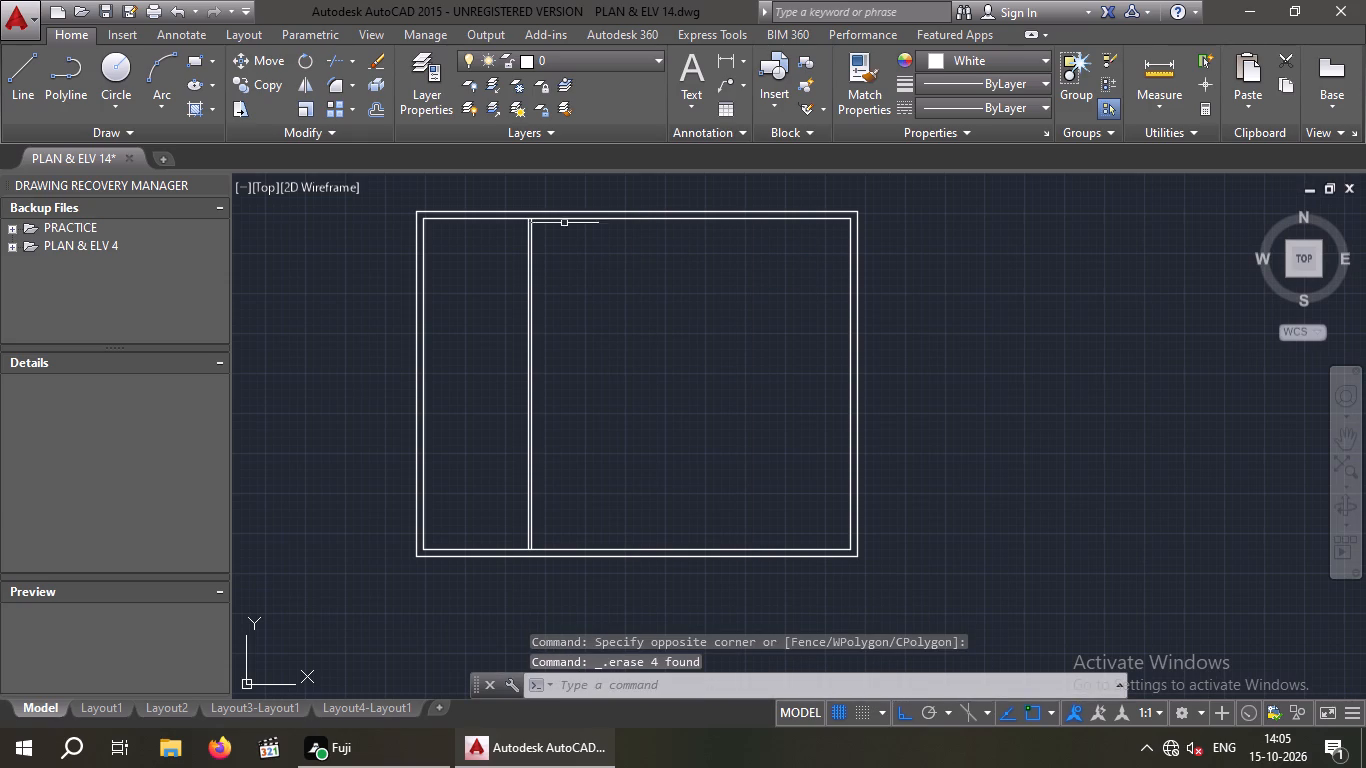
key("Escape")
key("Escape")
Offset the first partition's right-hand line 10' to the right to start a new second vertical partition.
key("o")
key("Return")
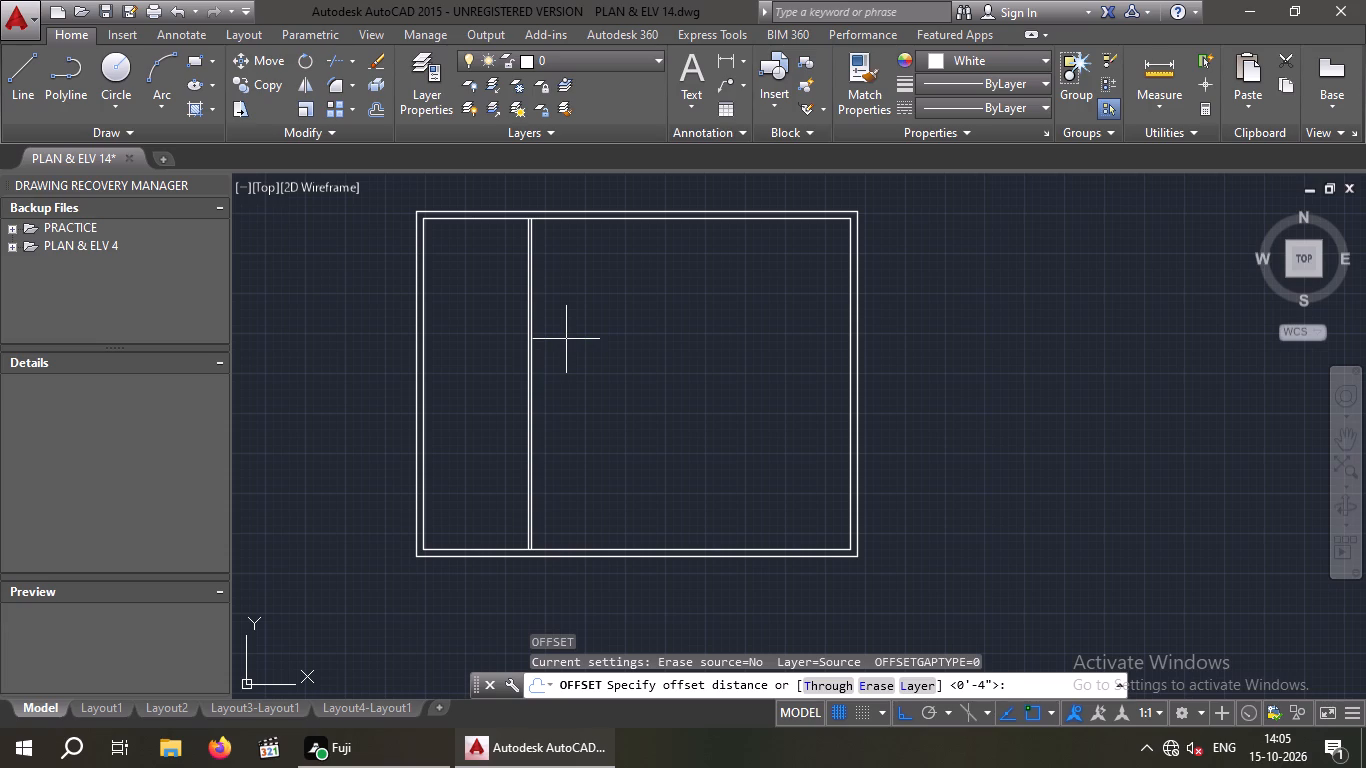
key("1")
key("0")
key("apostrophe")
key("Return")
scroll(541, 286, "up", 3)
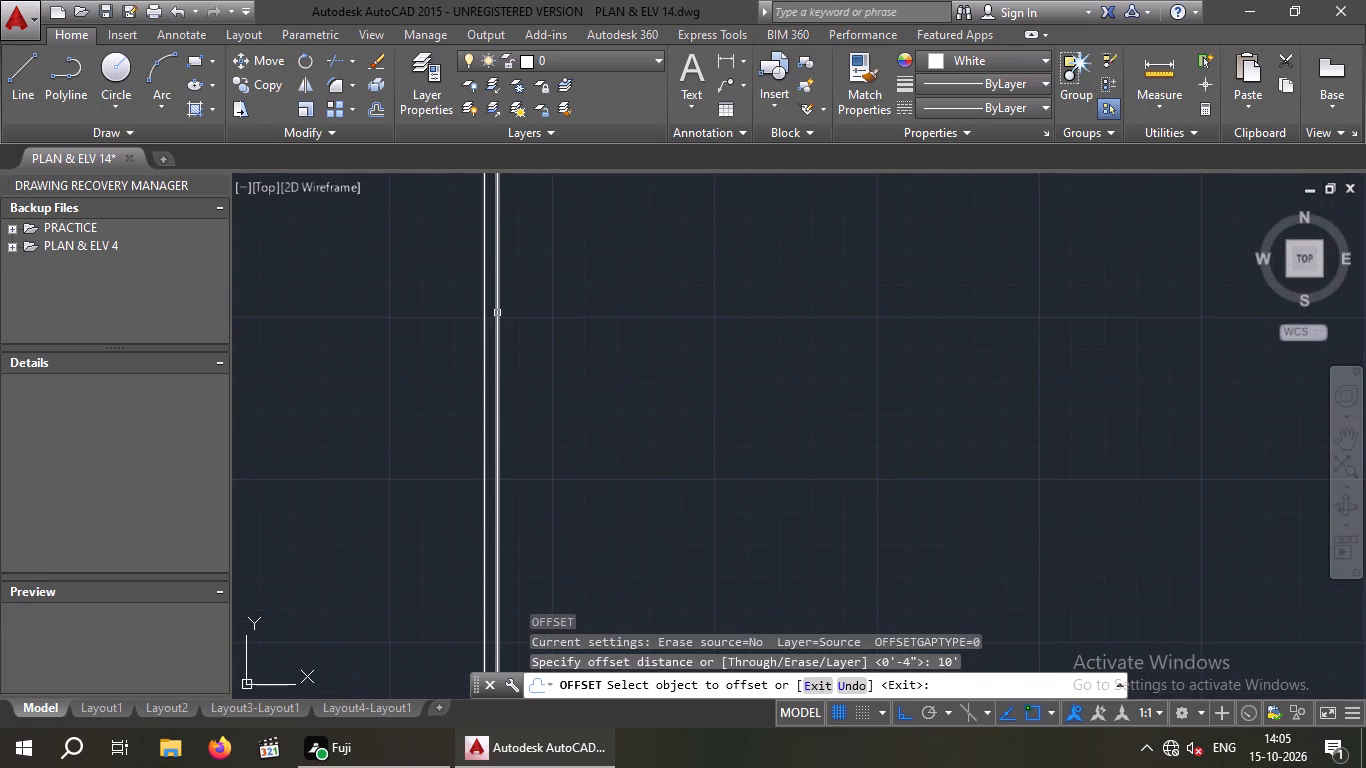
left_click_drag(499, 313, 554, 313)
left_click(688, 325)
scroll(679, 325, "down", 3)
key("Escape")
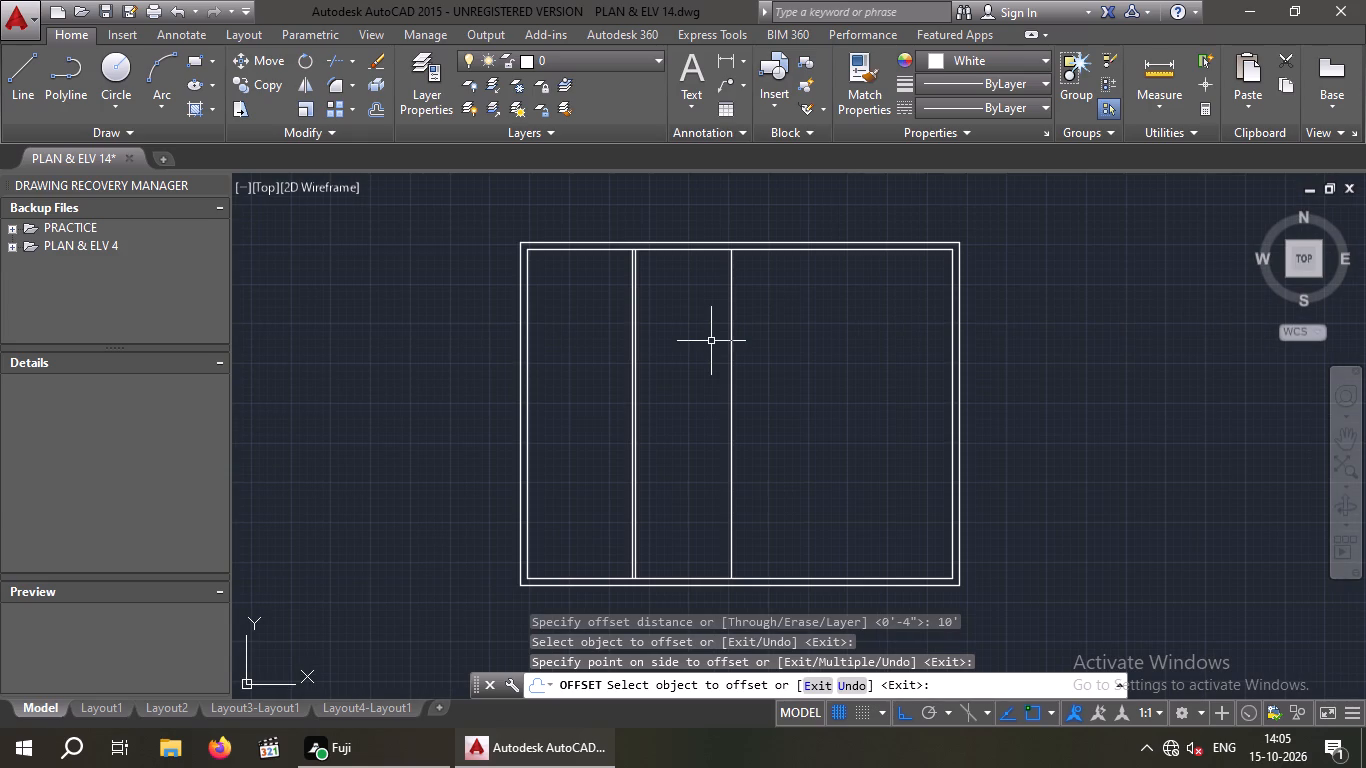
Offset the new second partition's line 4" to the right to give it its thickness.
key("o")
key("Return")
key("4")
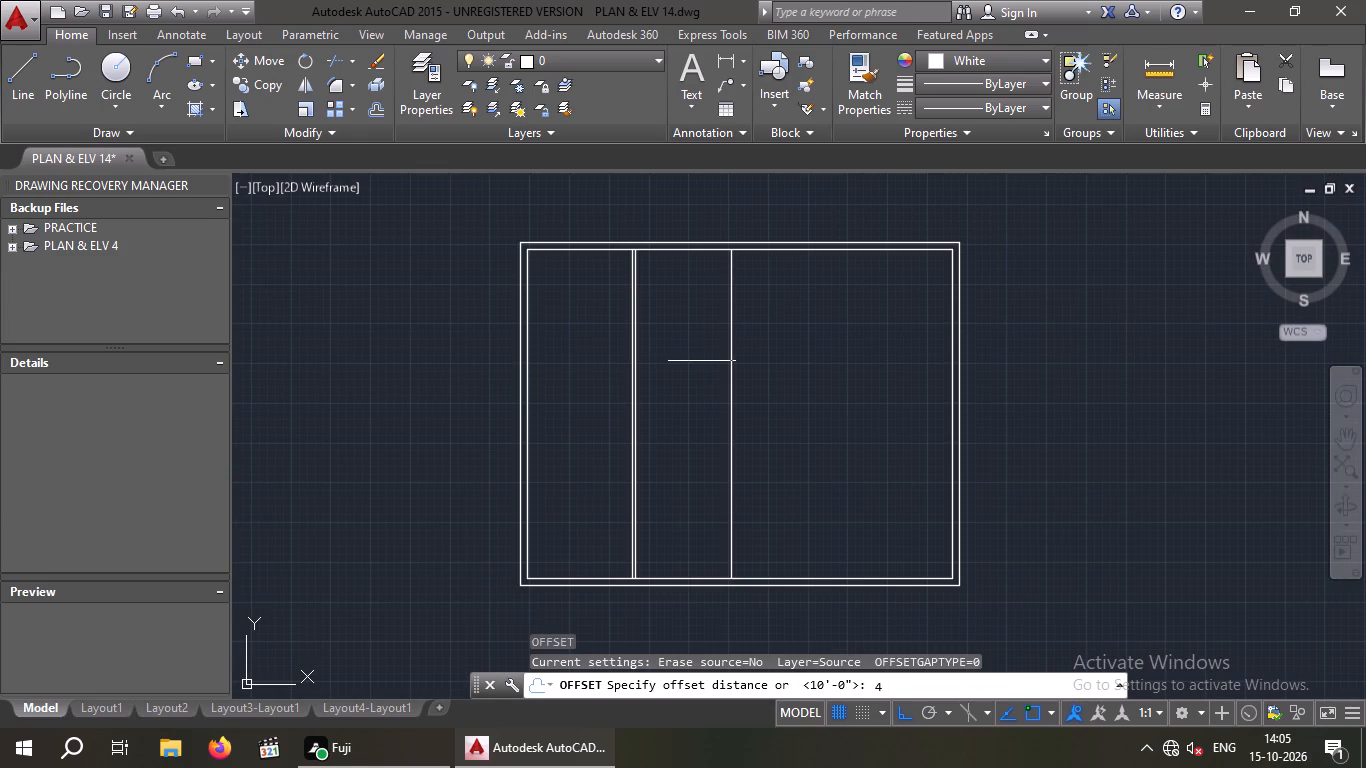
key("shift+quotedbl")
key("Return")
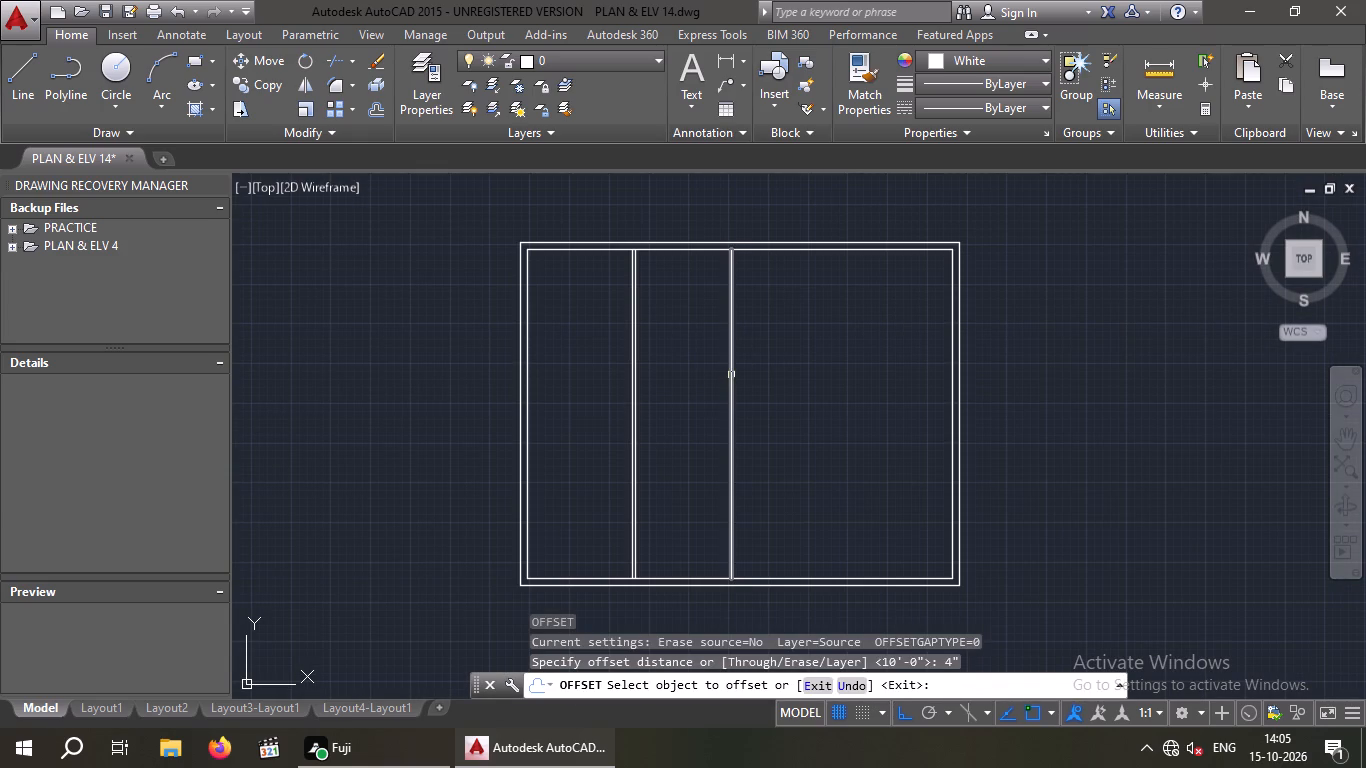
left_click(731, 375)
left_click(746, 375)
key("Escape")
key("Escape")
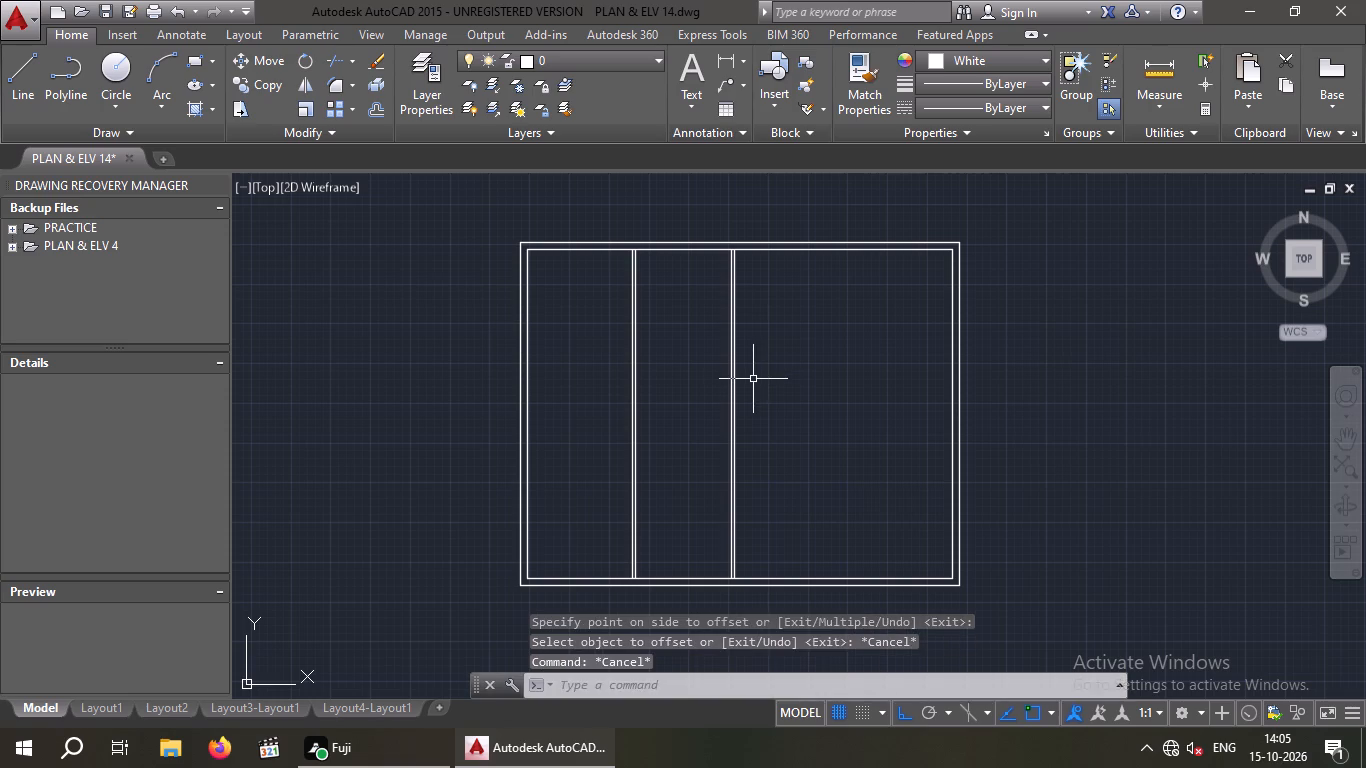
Offset the second partition's right-hand line 11' to the right to start a new third vertical partition.
key("o")
key("Return")
key("1")
key("1")
key("apostrophe")
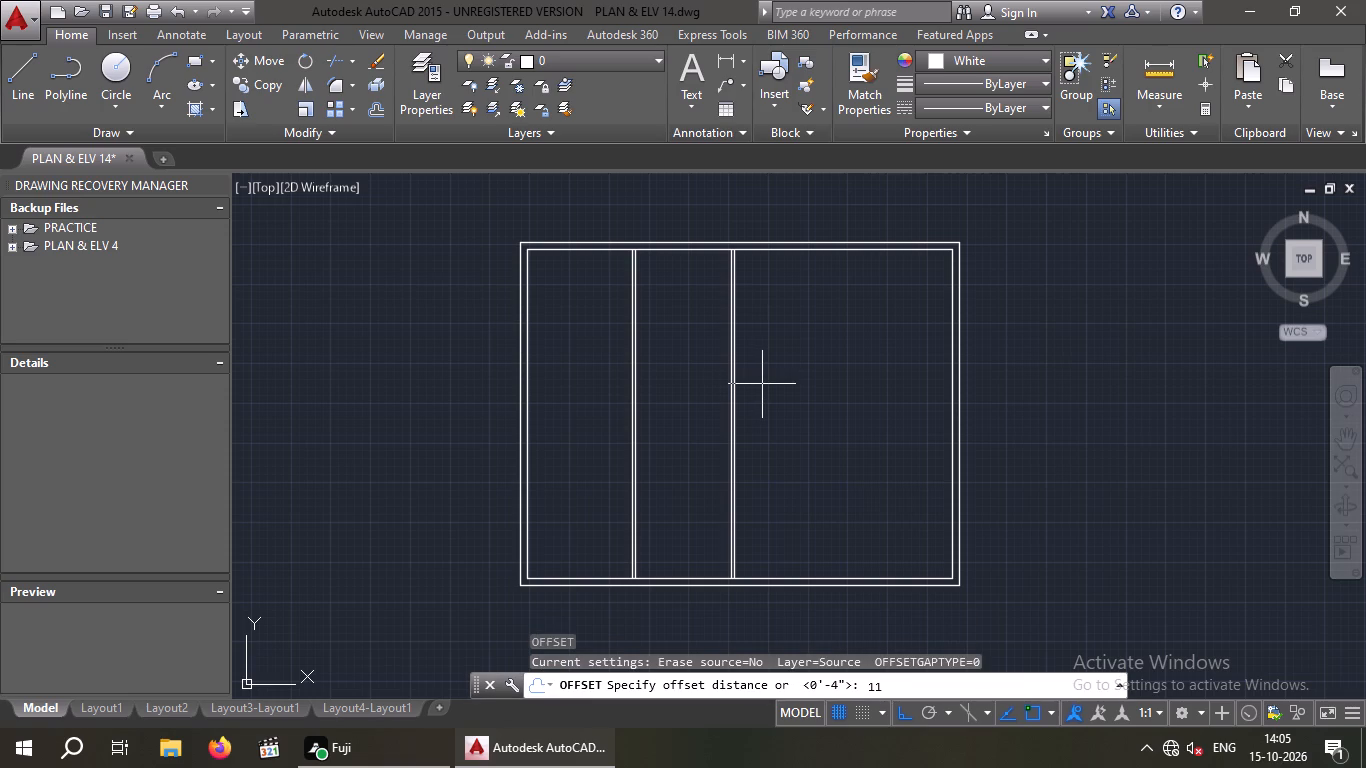
key("Return")
scroll(742, 389, "up", 1)
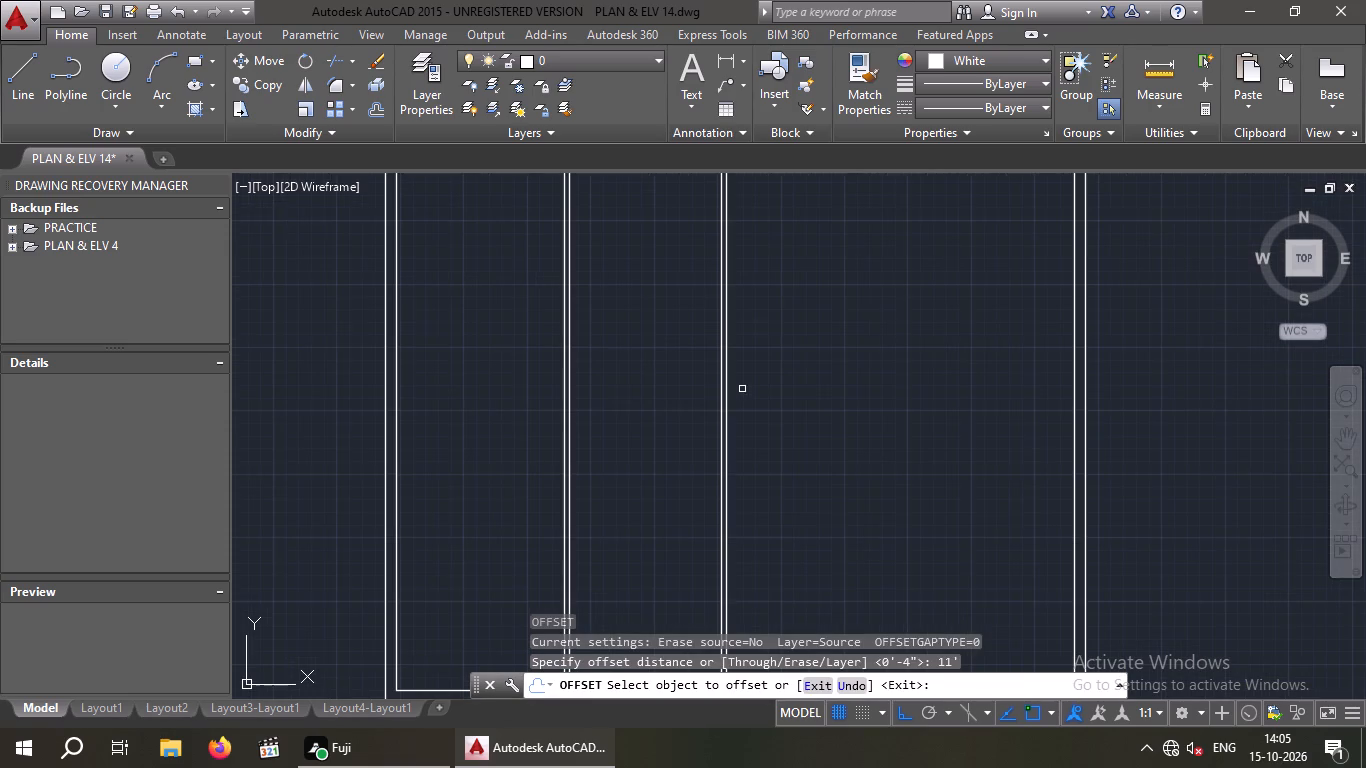
left_click(727, 382)
left_click(785, 382)
scroll(786, 382, "down", 3)
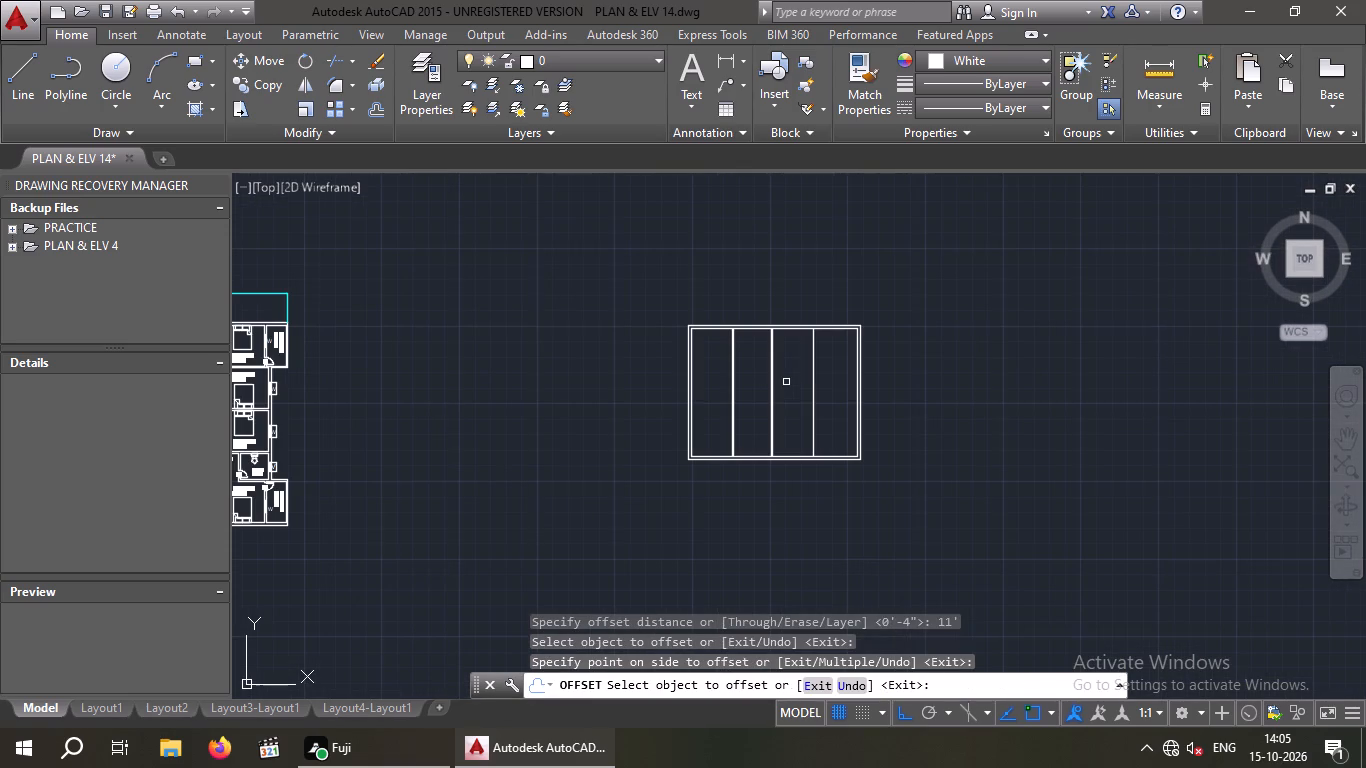
key("Escape")
key("Escape")
Offset the new third partition's line 4" to the right to give it its thickness.
key("o")
key("Return")
key("4")
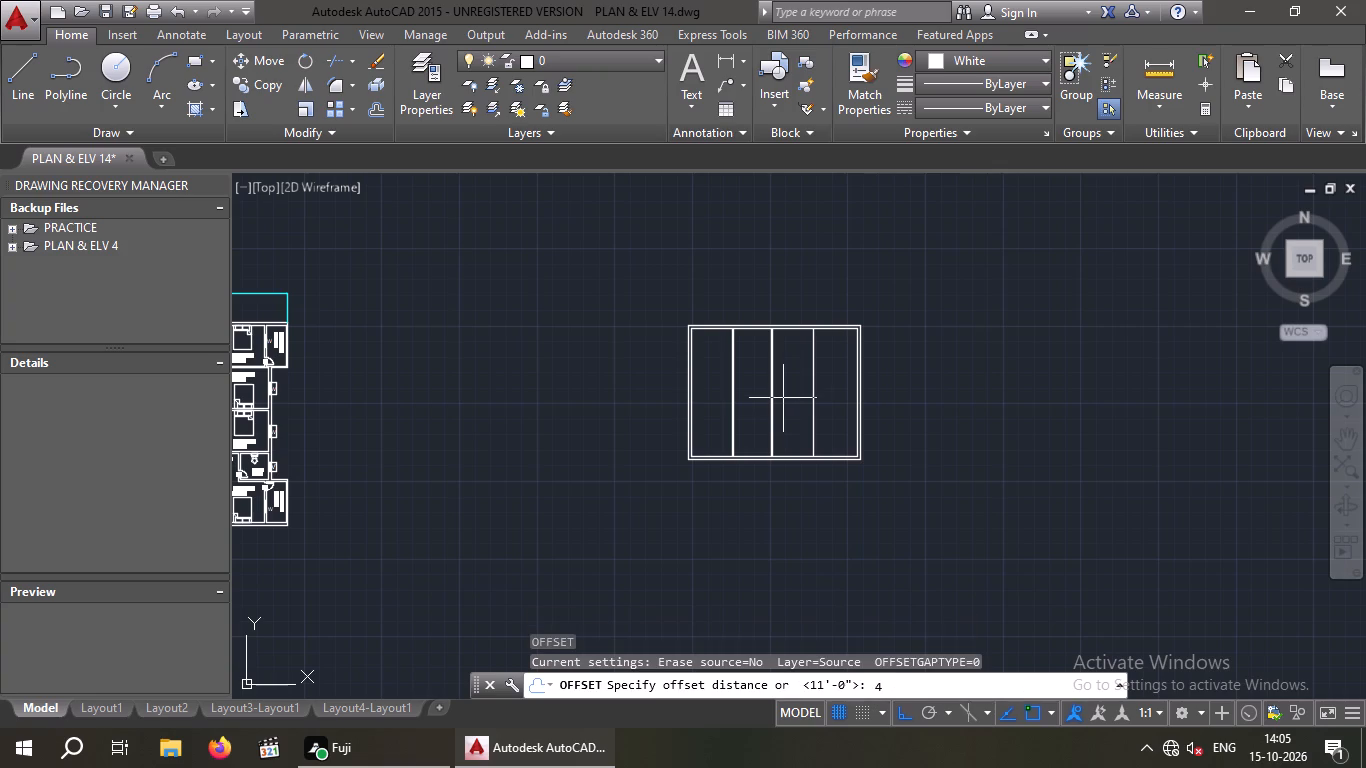
key("shift+quotedbl")
key("Return")
scroll(804, 371, "up", 2)
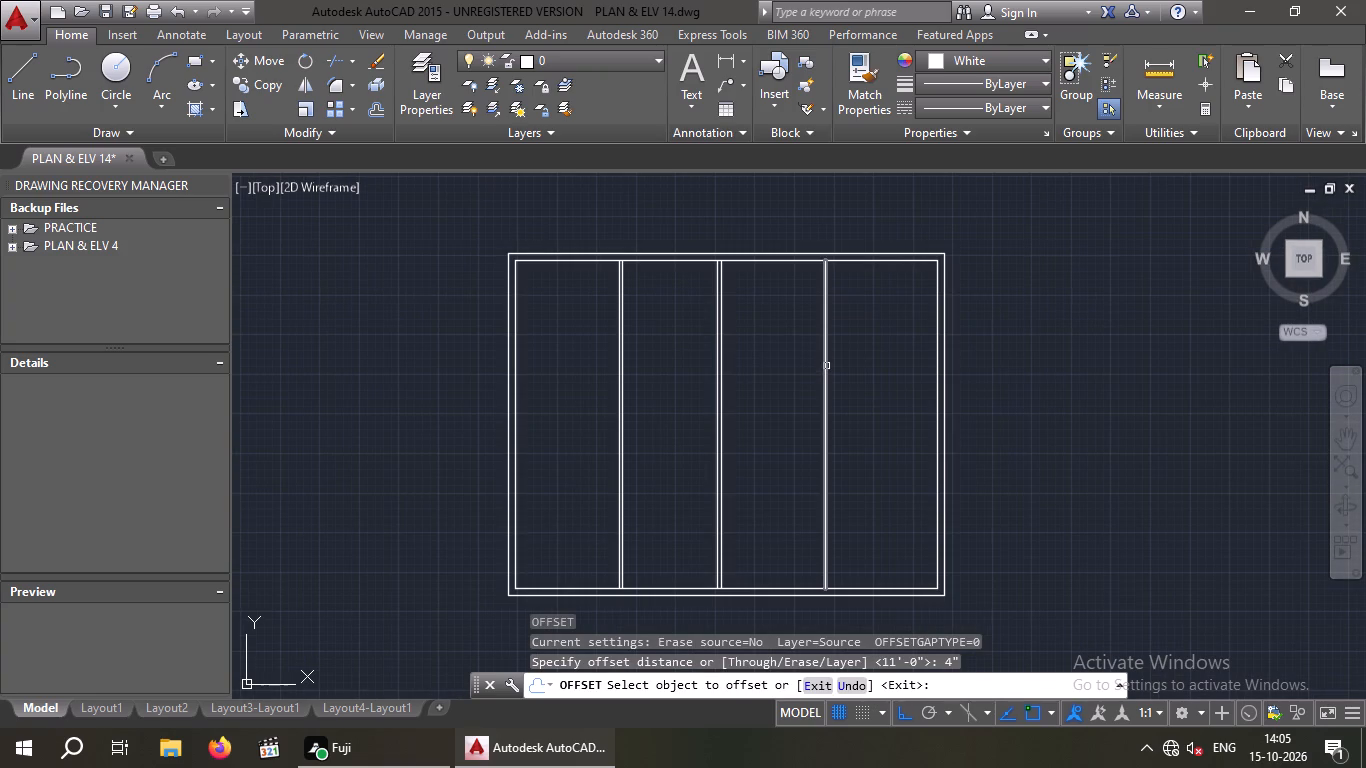
left_click(826, 366)
left_click(846, 364)
key("Escape")
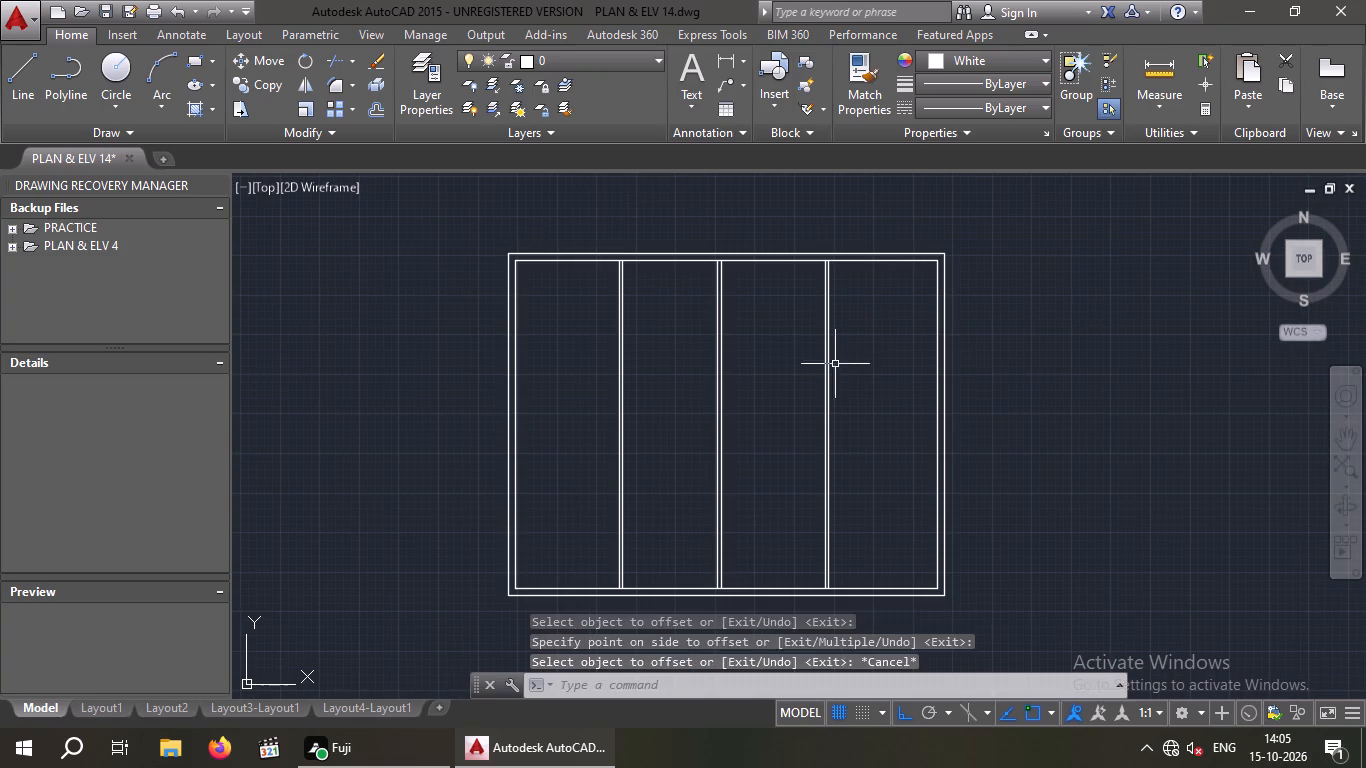
key("Escape")
Measure the clear width between the rebuilt third partition and the right outer wall's inner face with a temporary linear dimension.
left_click(720, 63)
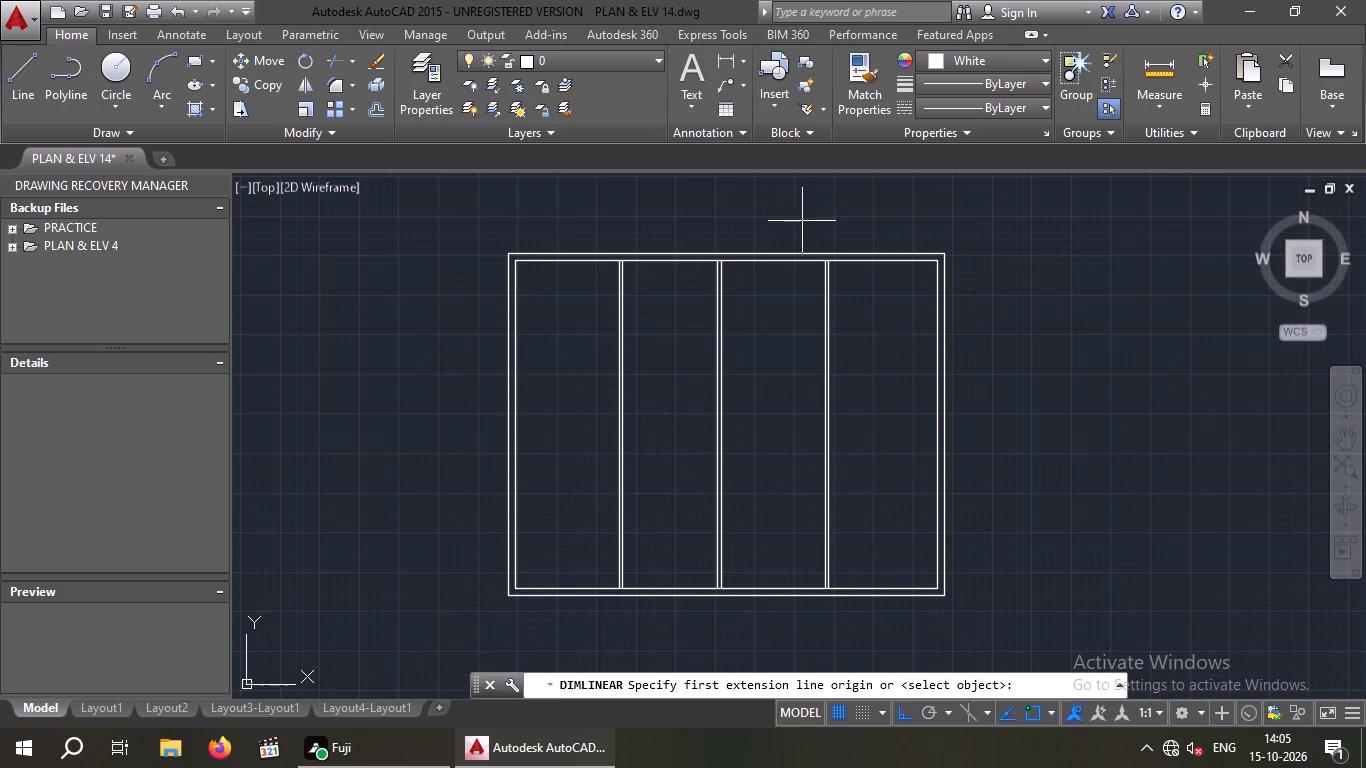
scroll(795, 245, "up", 2)
left_click(875, 285)
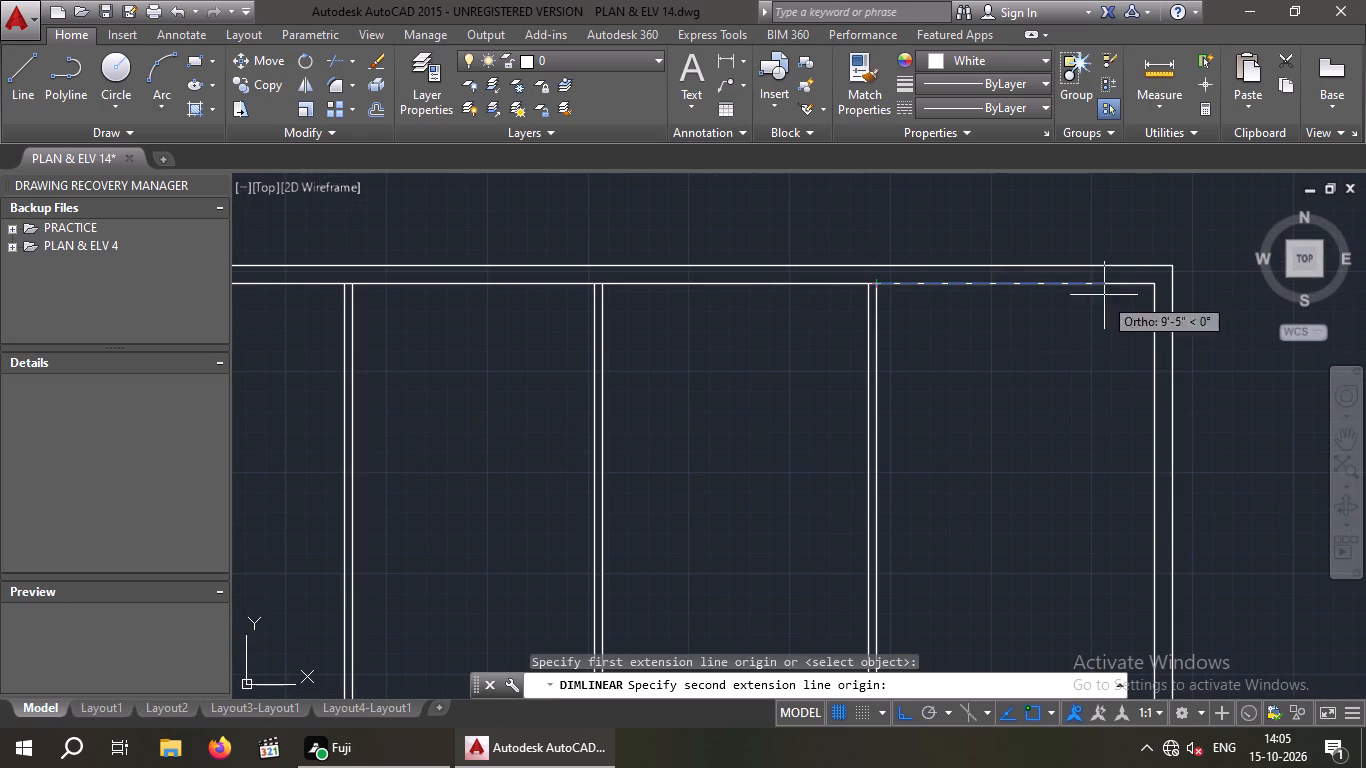
left_click(1152, 286)
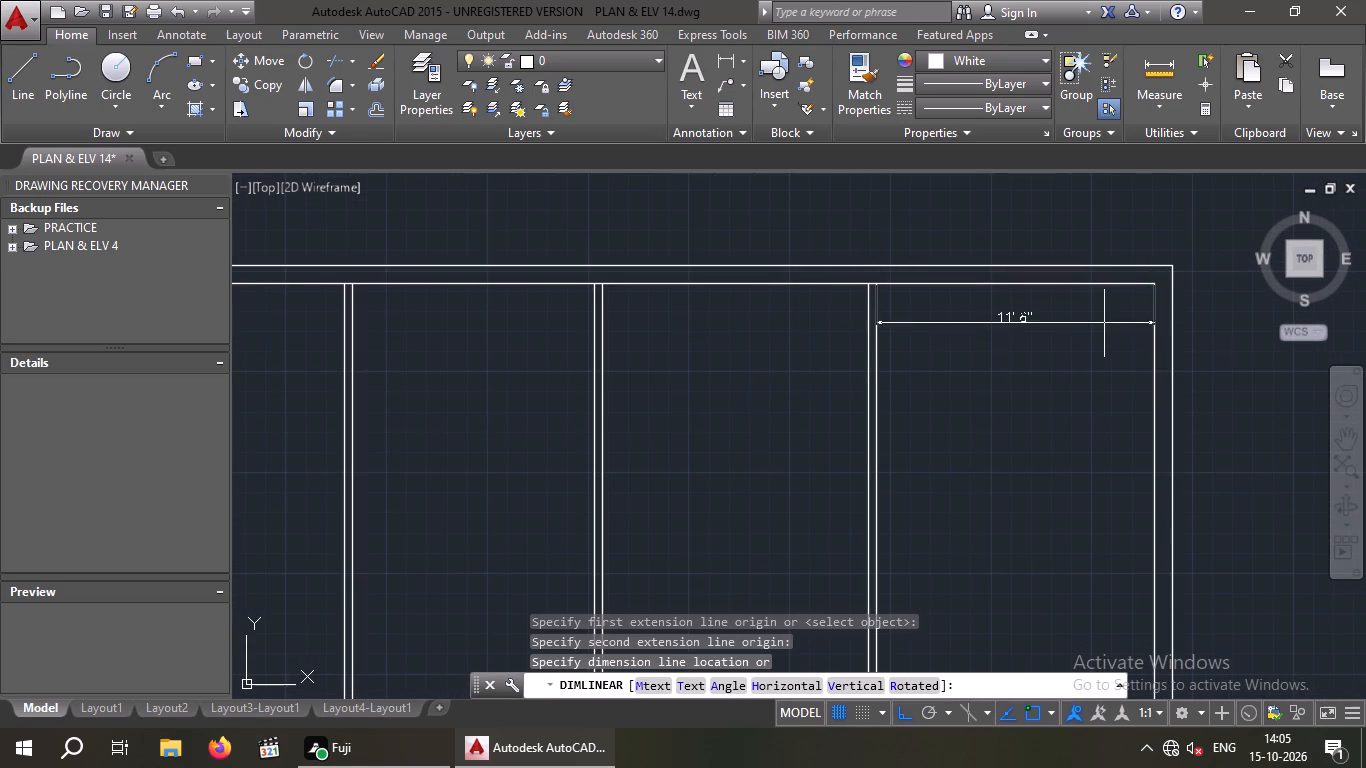
key("Escape")
key("Escape")
scroll(1028, 342, "down", 2)
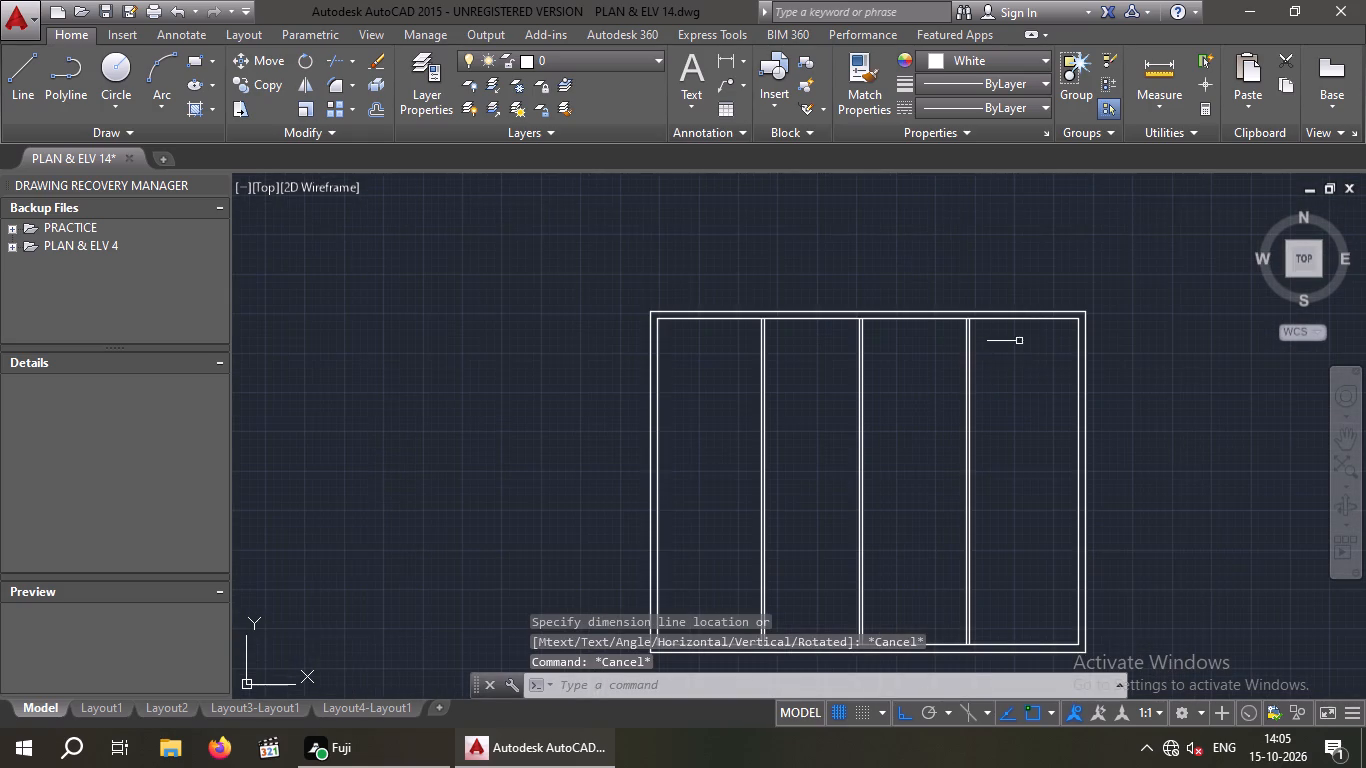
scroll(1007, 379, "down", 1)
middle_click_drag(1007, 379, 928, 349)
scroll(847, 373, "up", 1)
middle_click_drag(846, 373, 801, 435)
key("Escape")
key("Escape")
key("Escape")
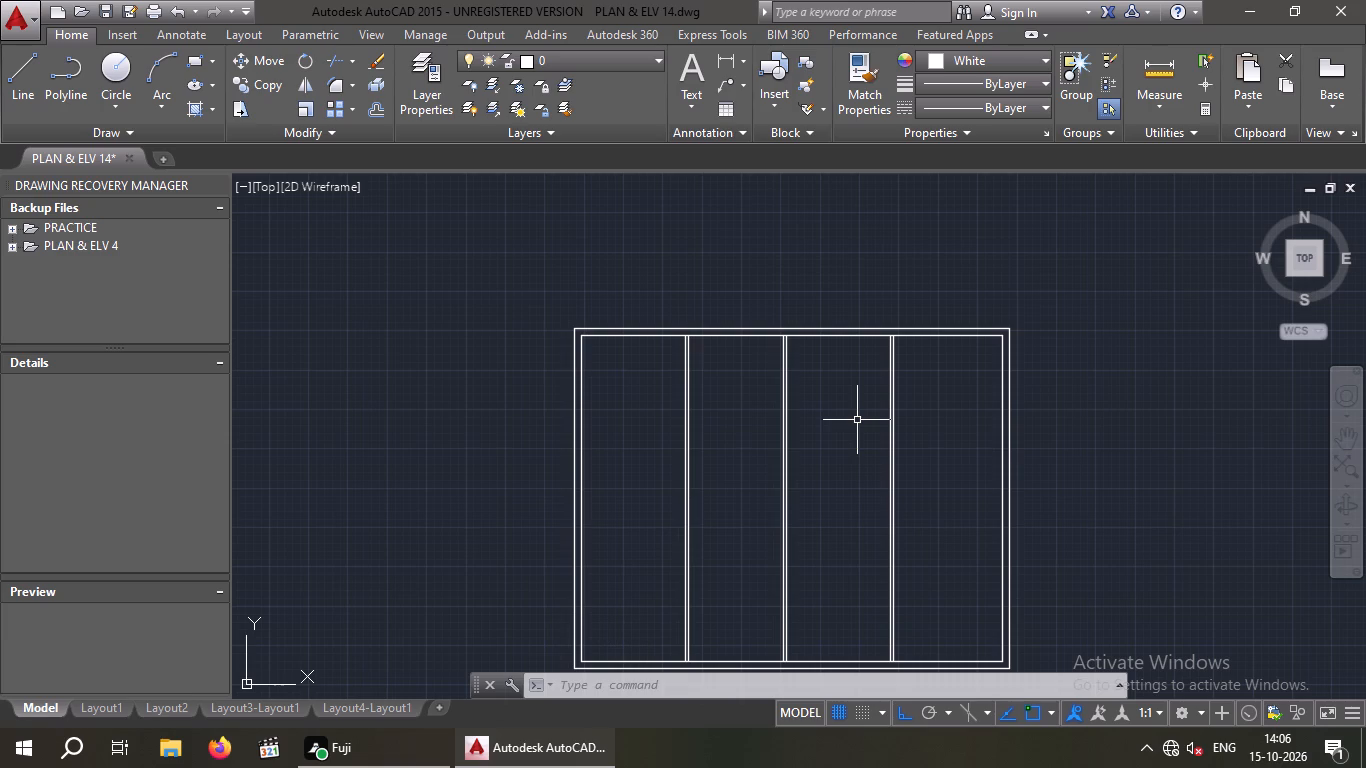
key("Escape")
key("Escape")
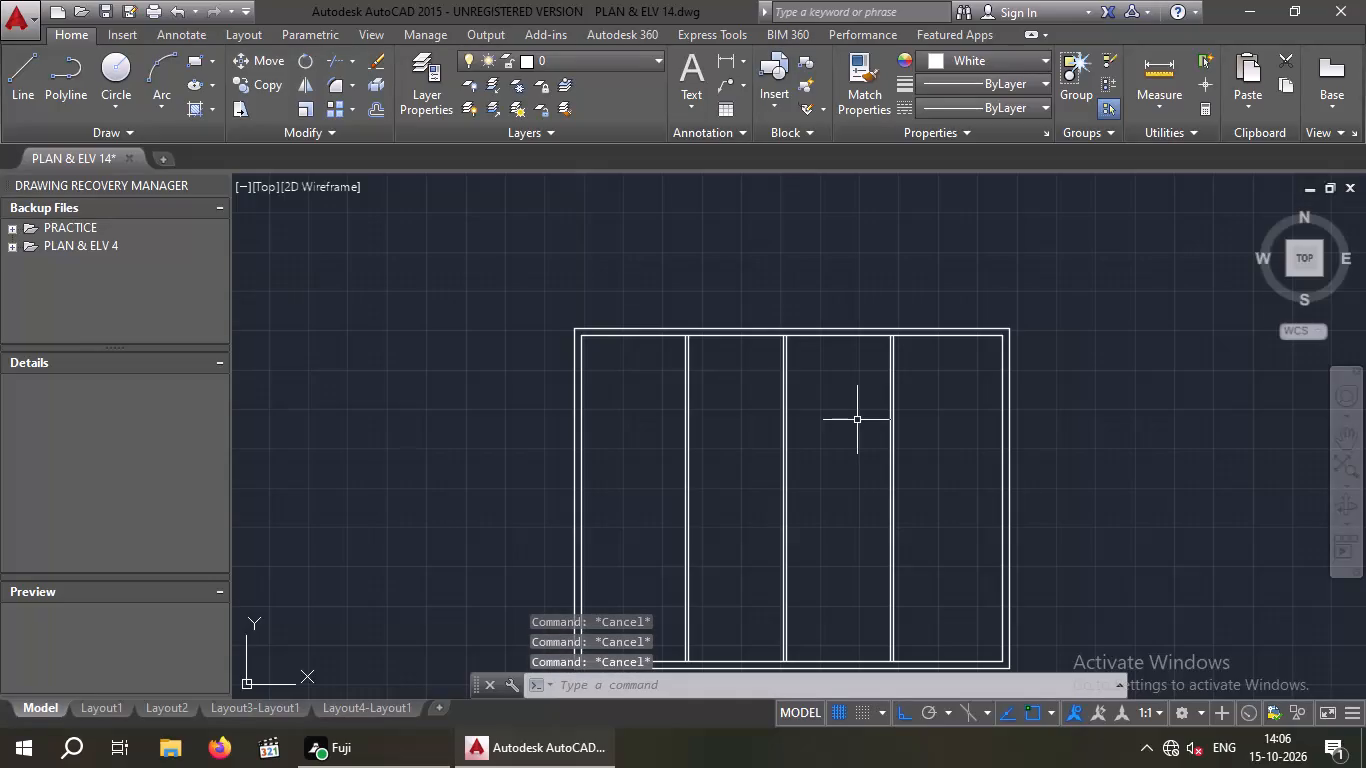
Offset the top outer wall's inner line 8' downward to start a horizontal partition.
key("o")
key("Return")
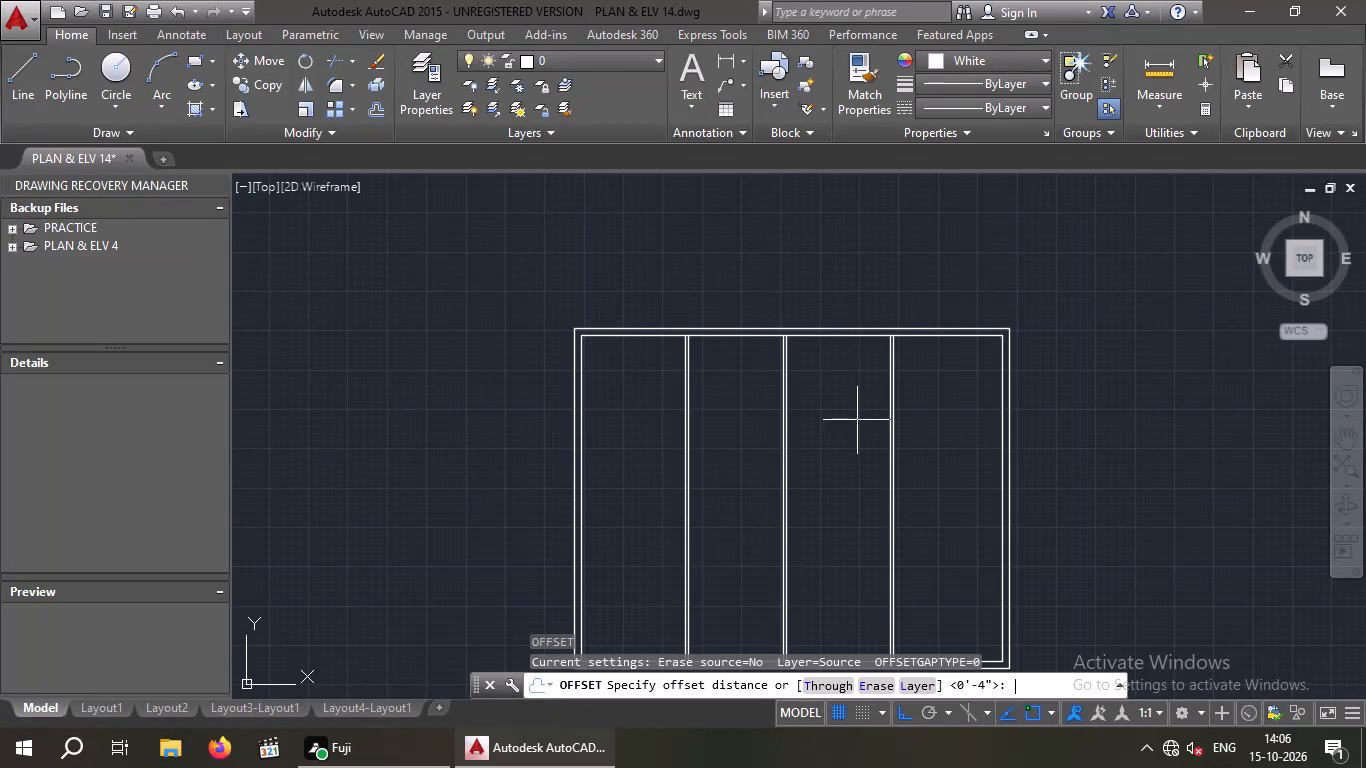
type("8'")
key("Return")
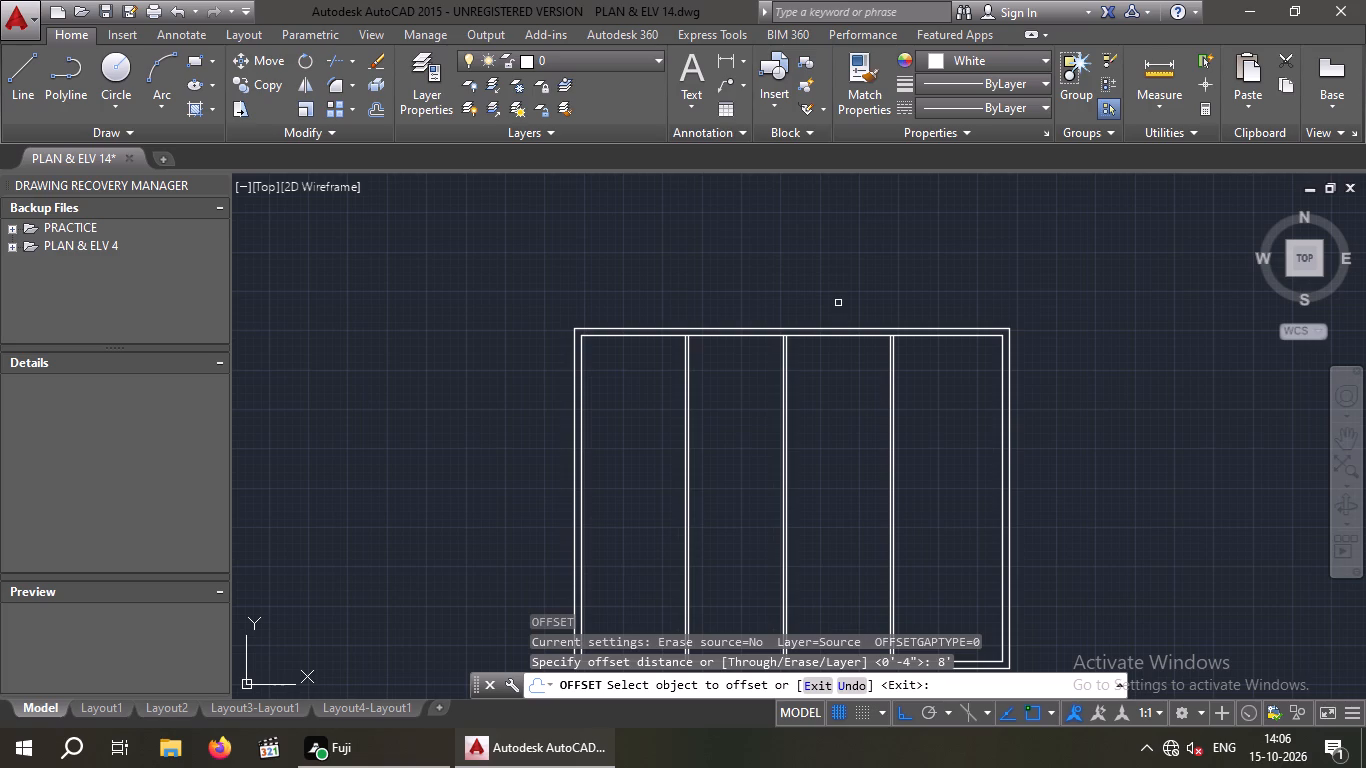
left_click(644, 337)
left_click(655, 421)
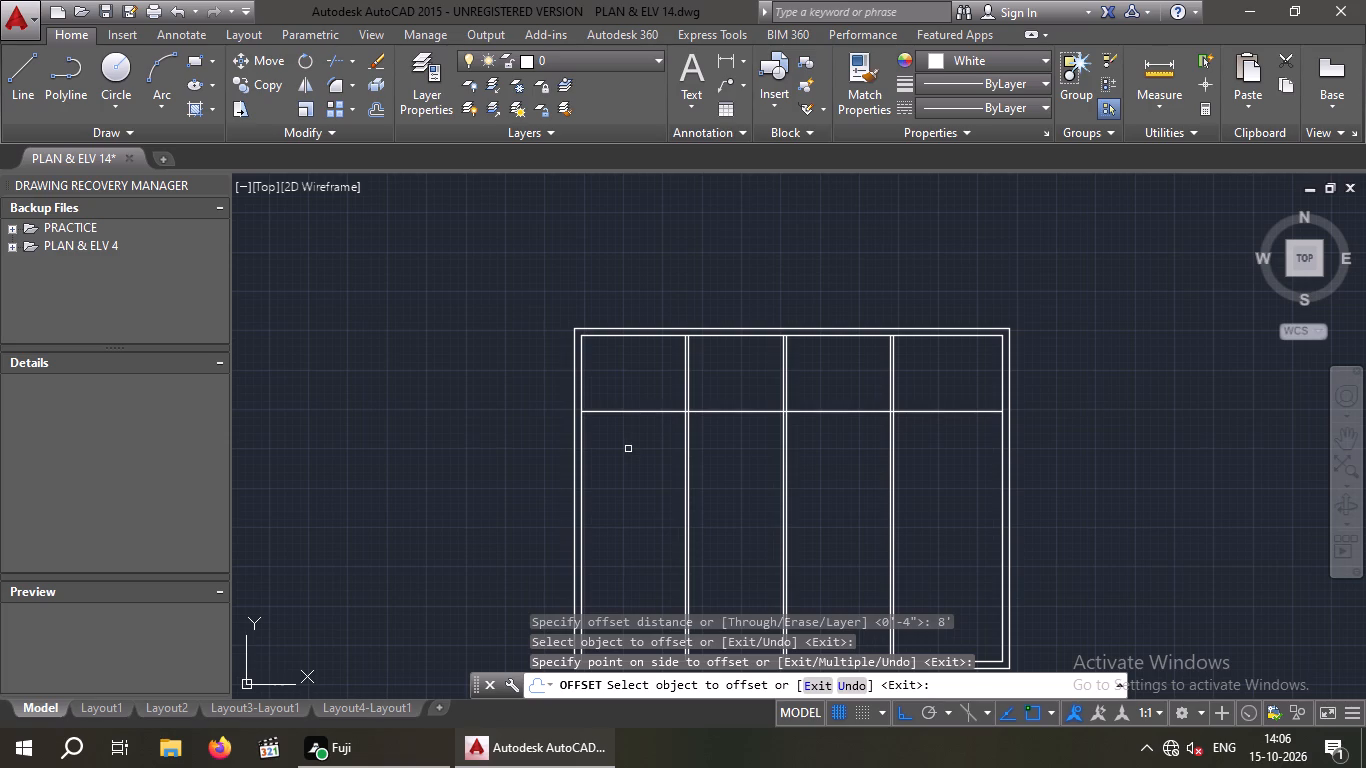
key("Escape")
key("Escape")
Offset the new horizontal partition line 4" downward to give it its thickness.
key("o")
key("Return")
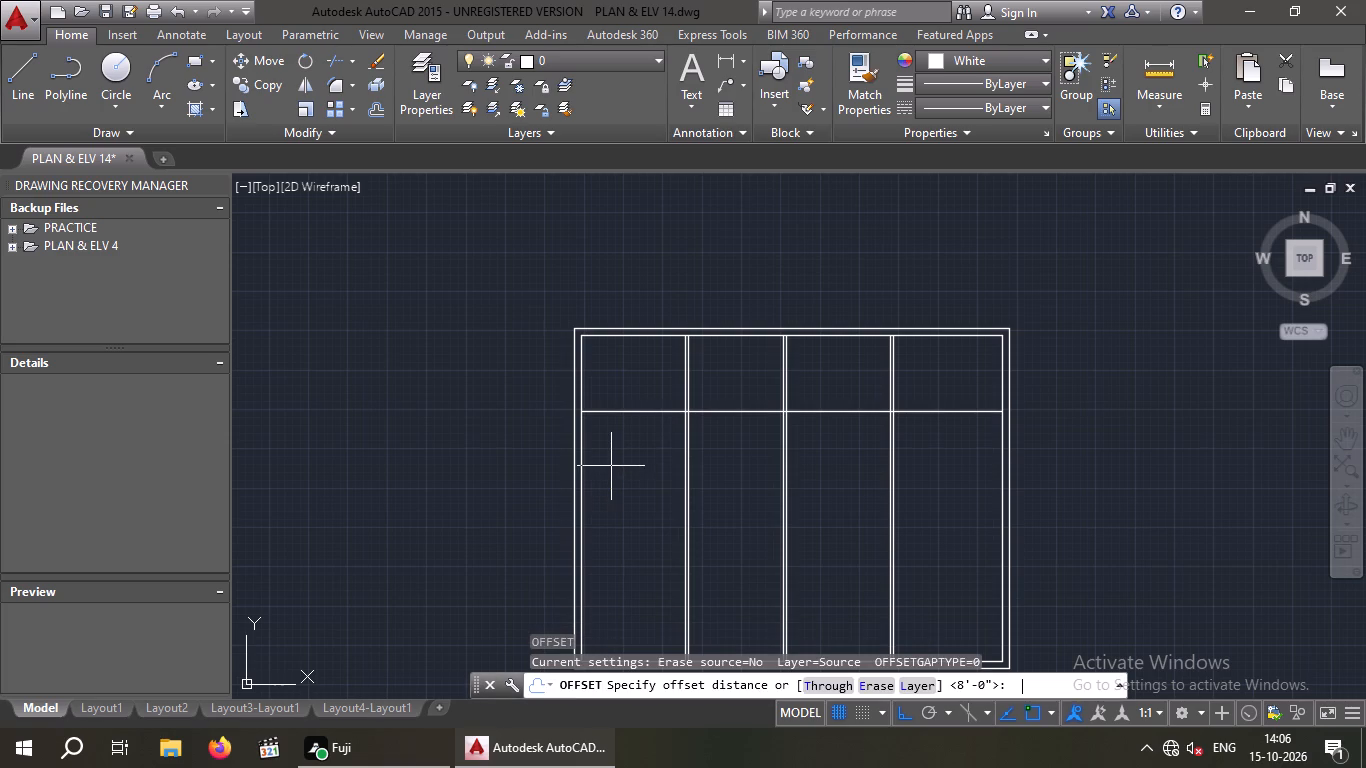
key("4")
key("shift+quotedbl")
key("Return")
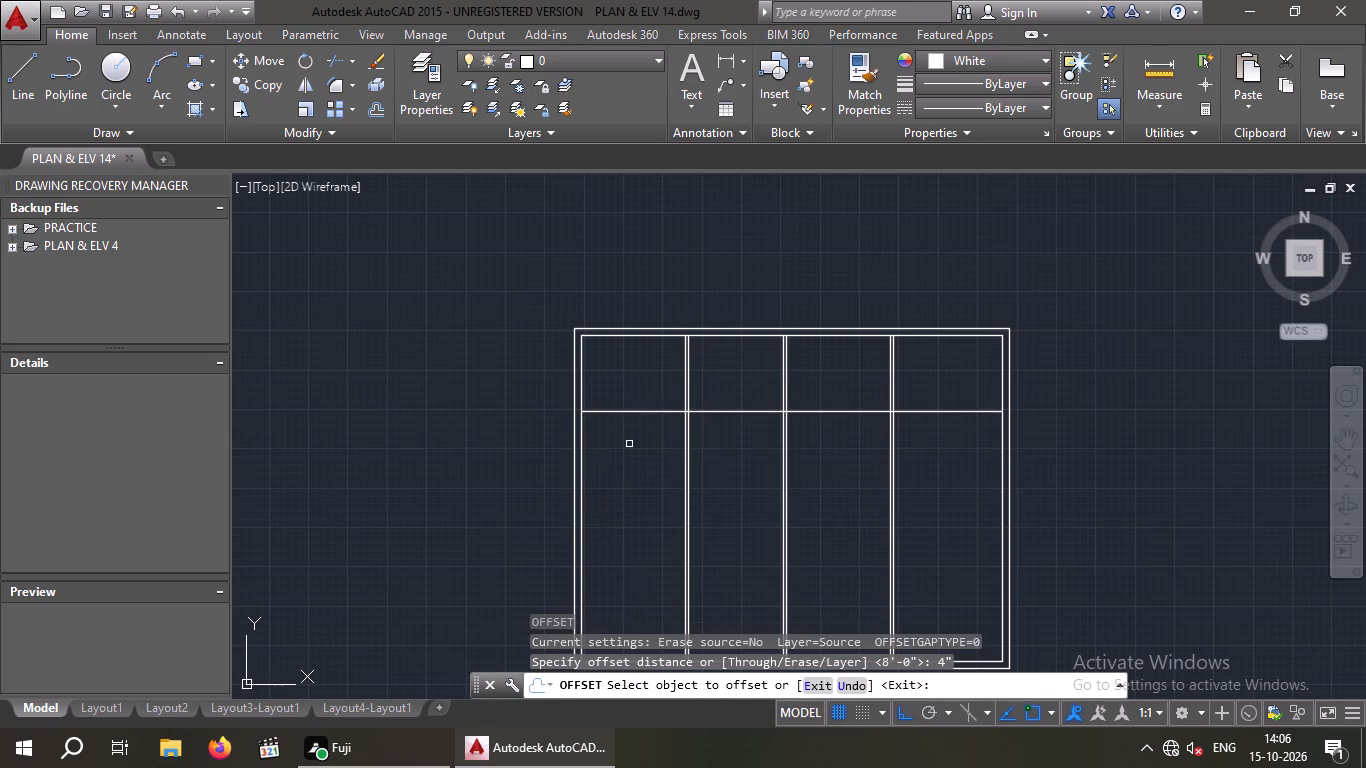
left_click_drag(642, 413, 642, 435)
left_click(642, 449)
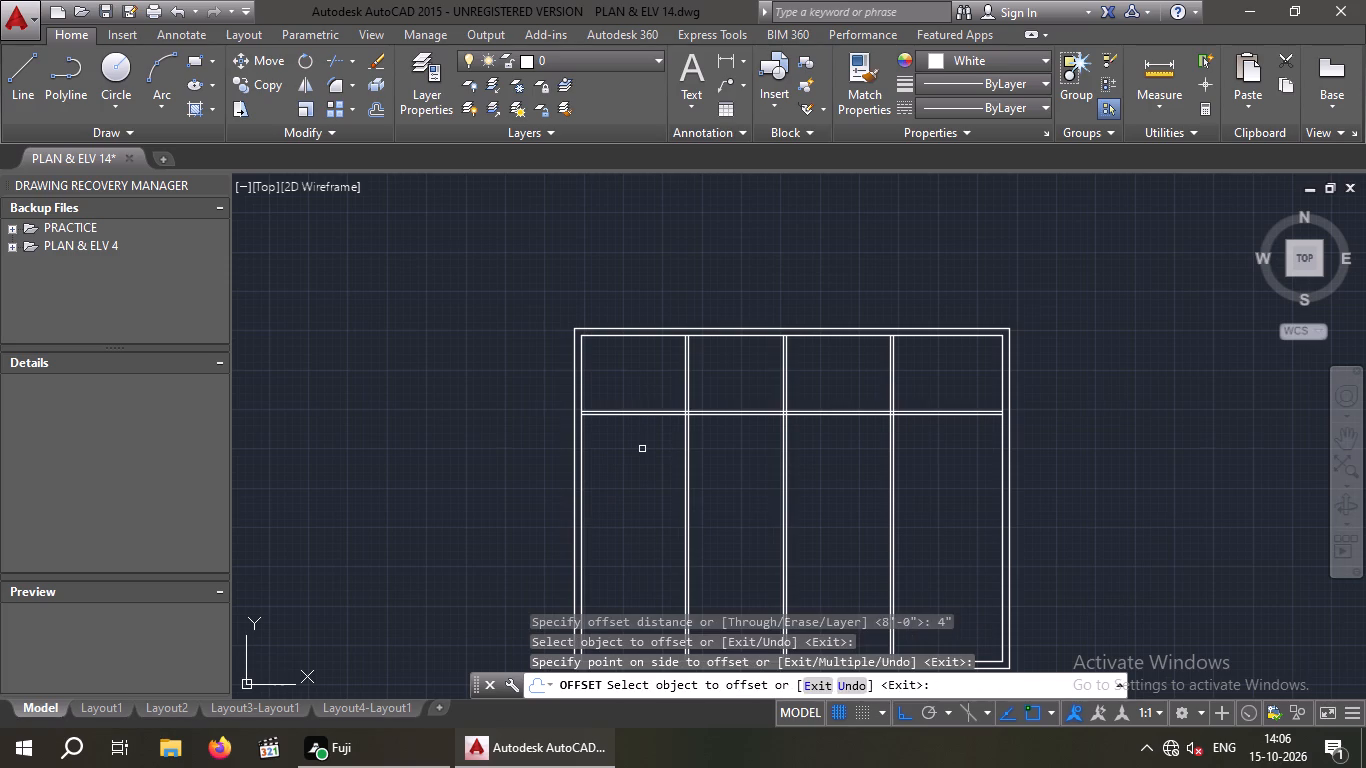
key("Escape")
key("Escape")
Trim both horizontal partition lines between the first and second vertical partitions.
type("TR")
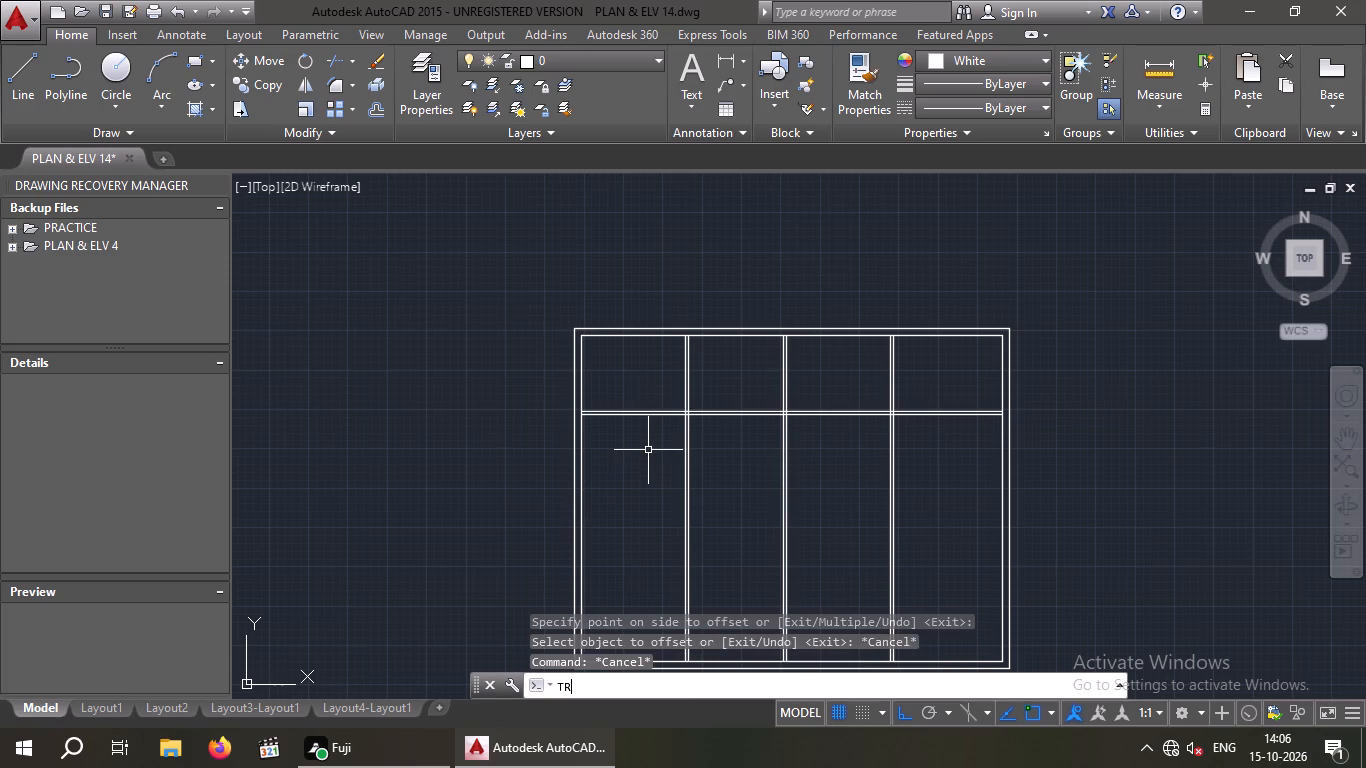
key("space")
key("space")
left_click(749, 461)
left_click(727, 393)
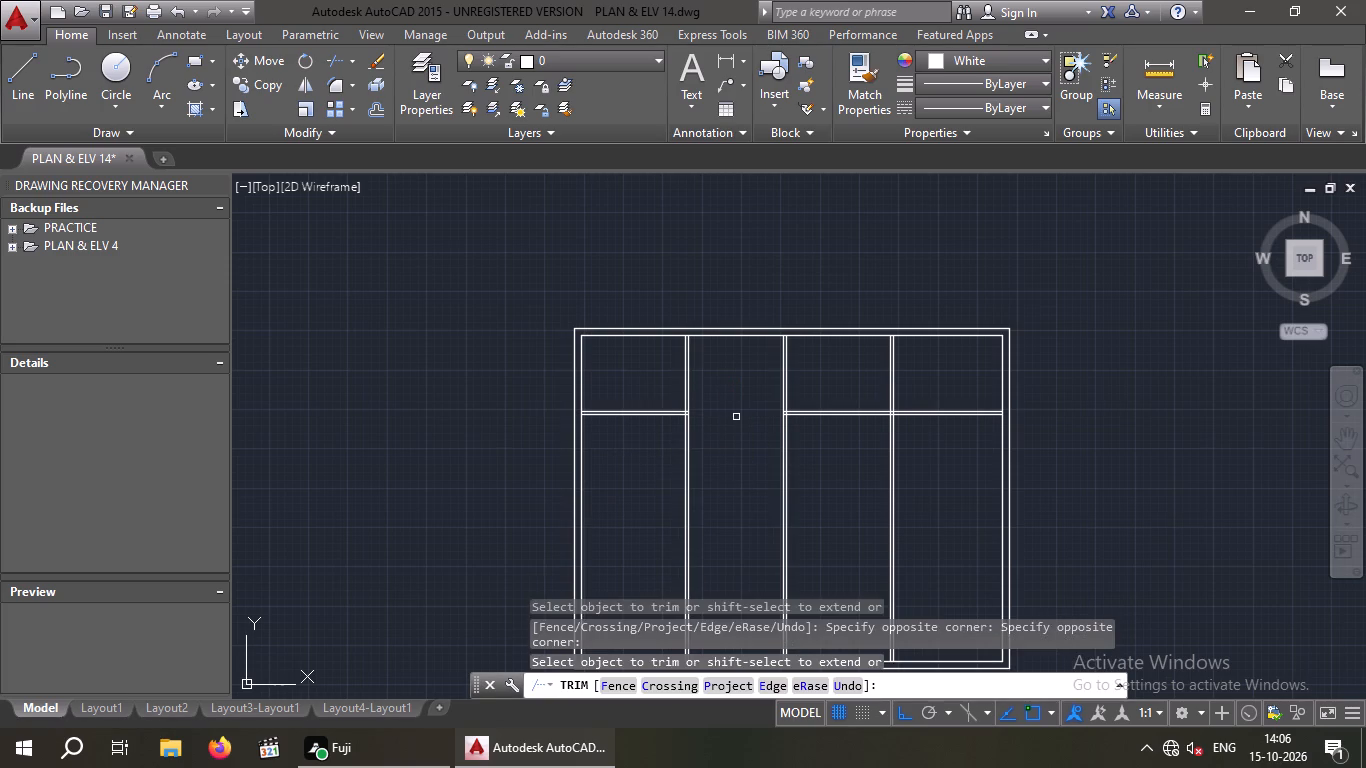
key("Escape")
Erase the two leftover horizontal partition lines running from the second vertical partition to the right outer wall.
left_click_drag(856, 443, 845, 430)
left_click(830, 396)
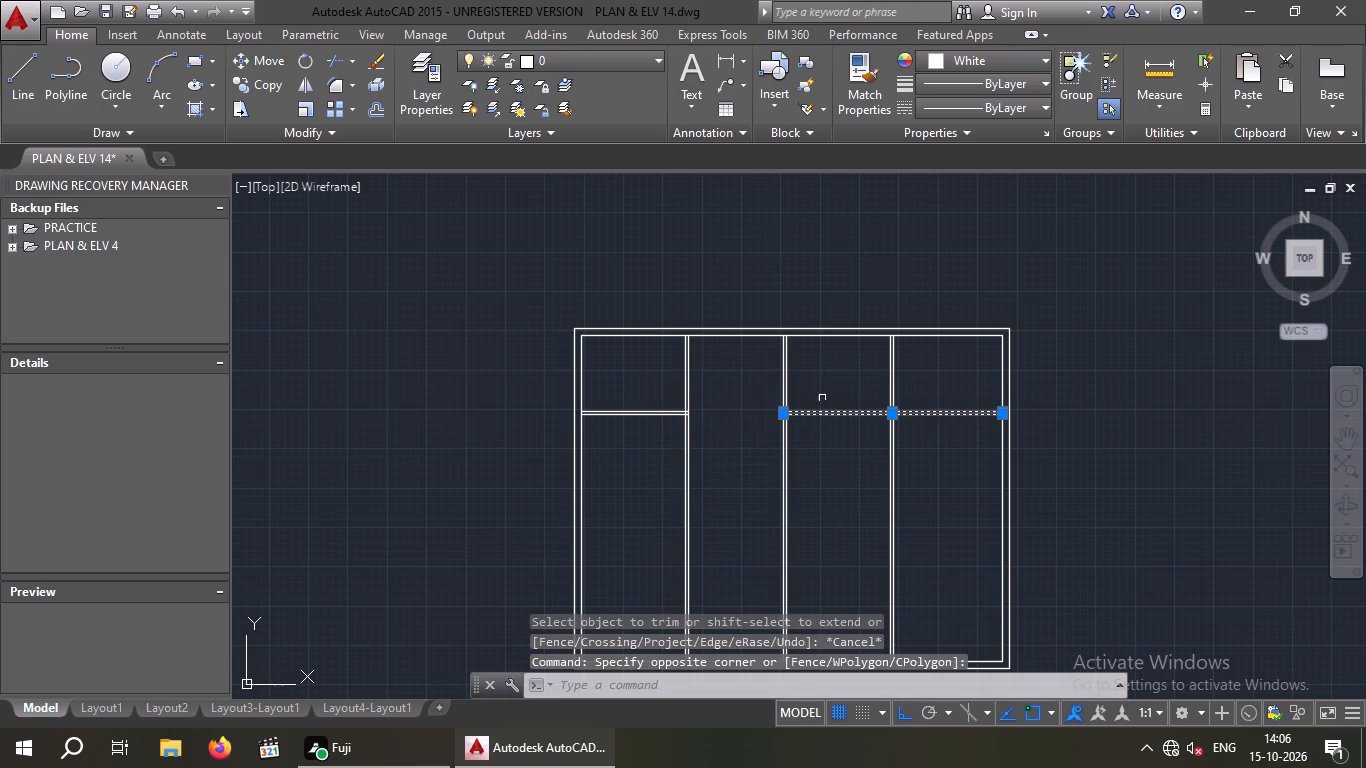
key("Delete")
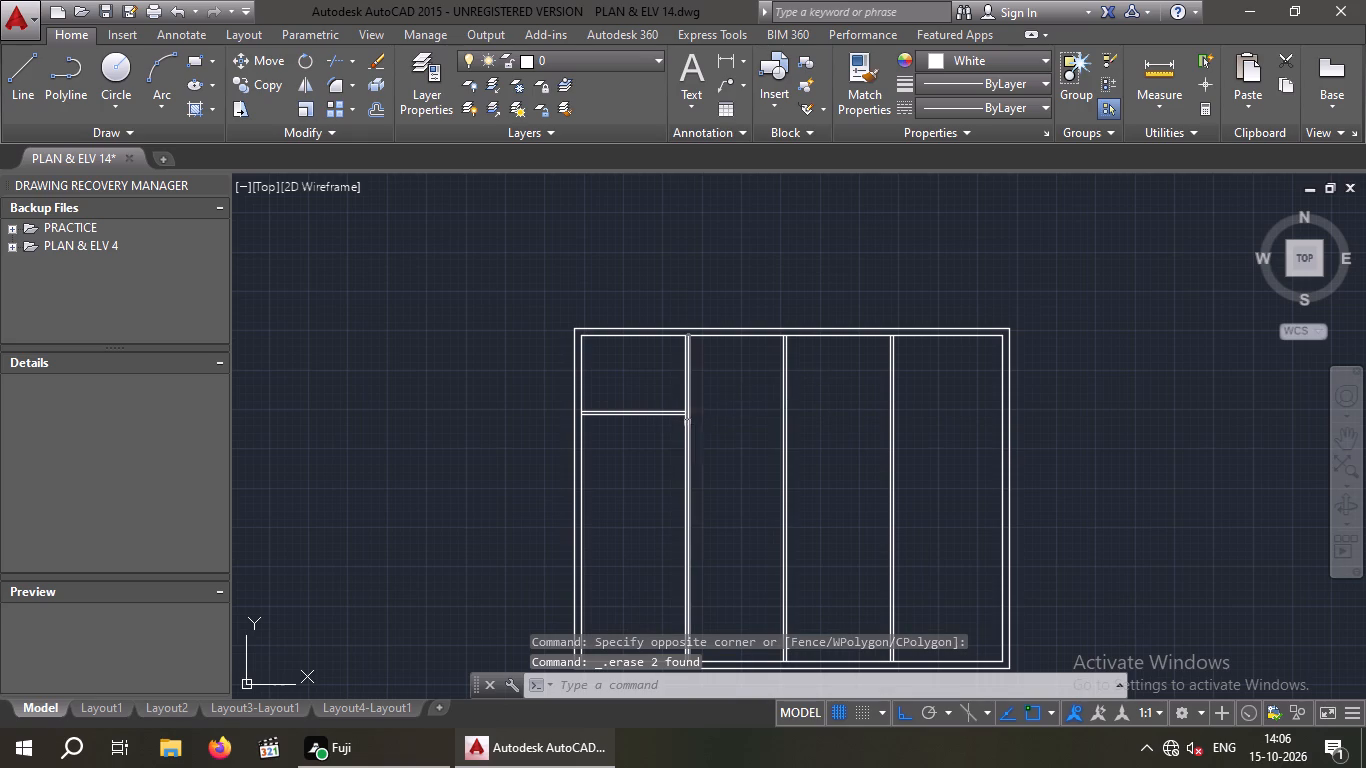
Offset the lower line of the left bay's horizontal partition 8' downward to start a second horizontal partition.
key("o")
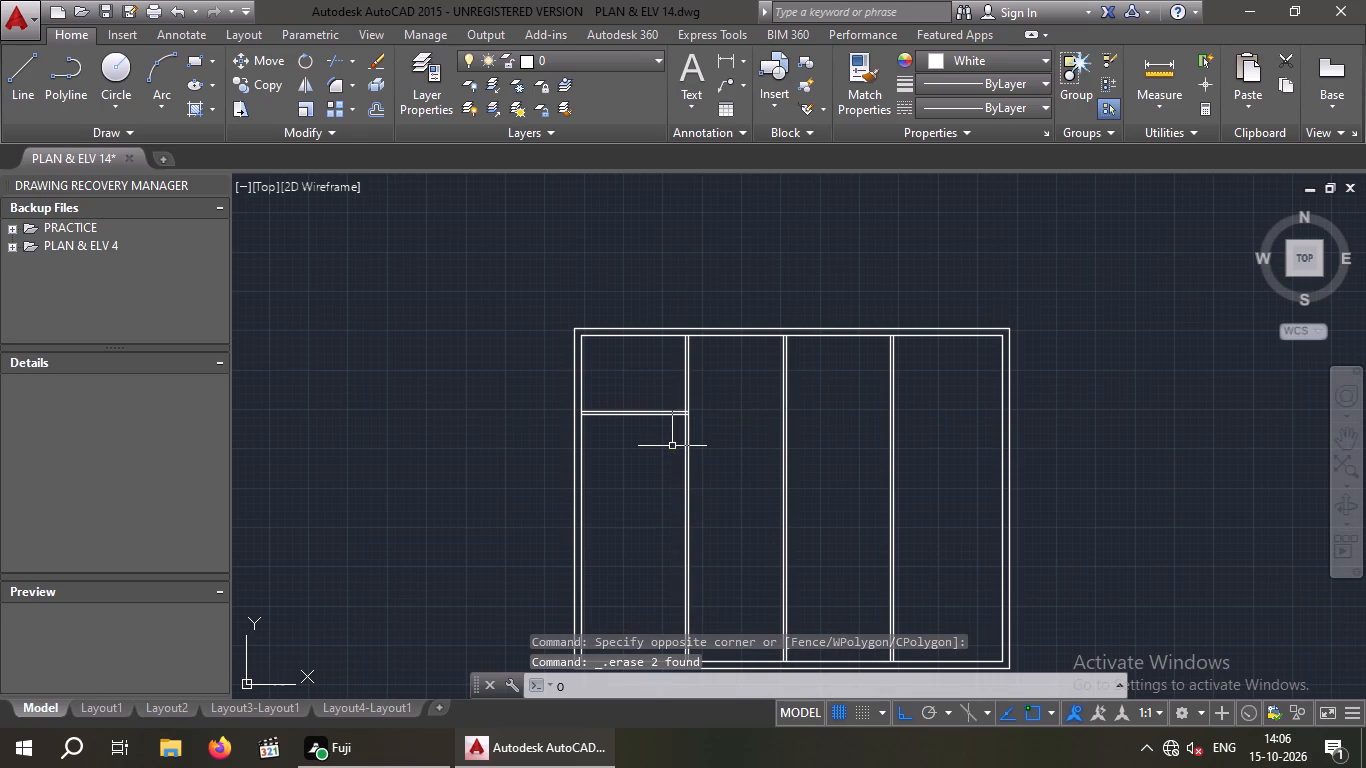
key("Return")
key("8")
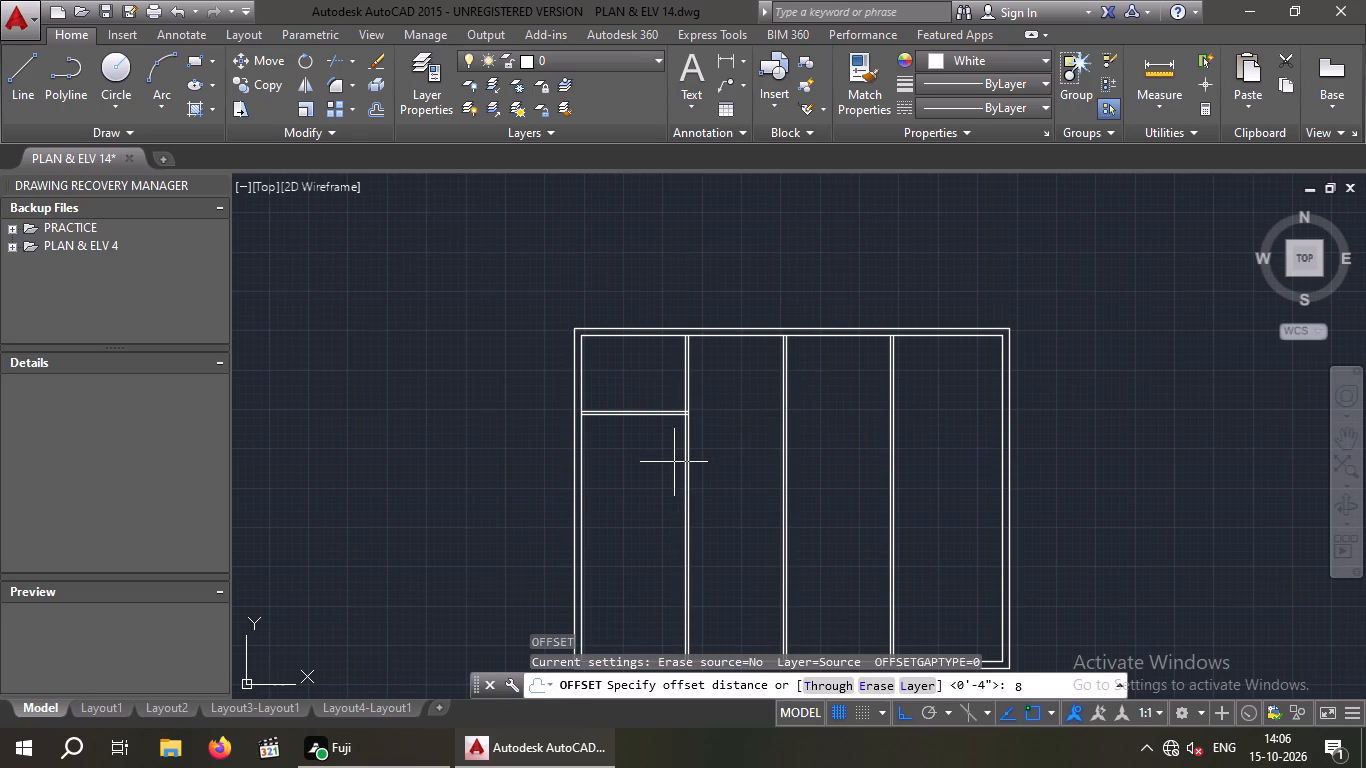
key("apostrophe")
key("Return")
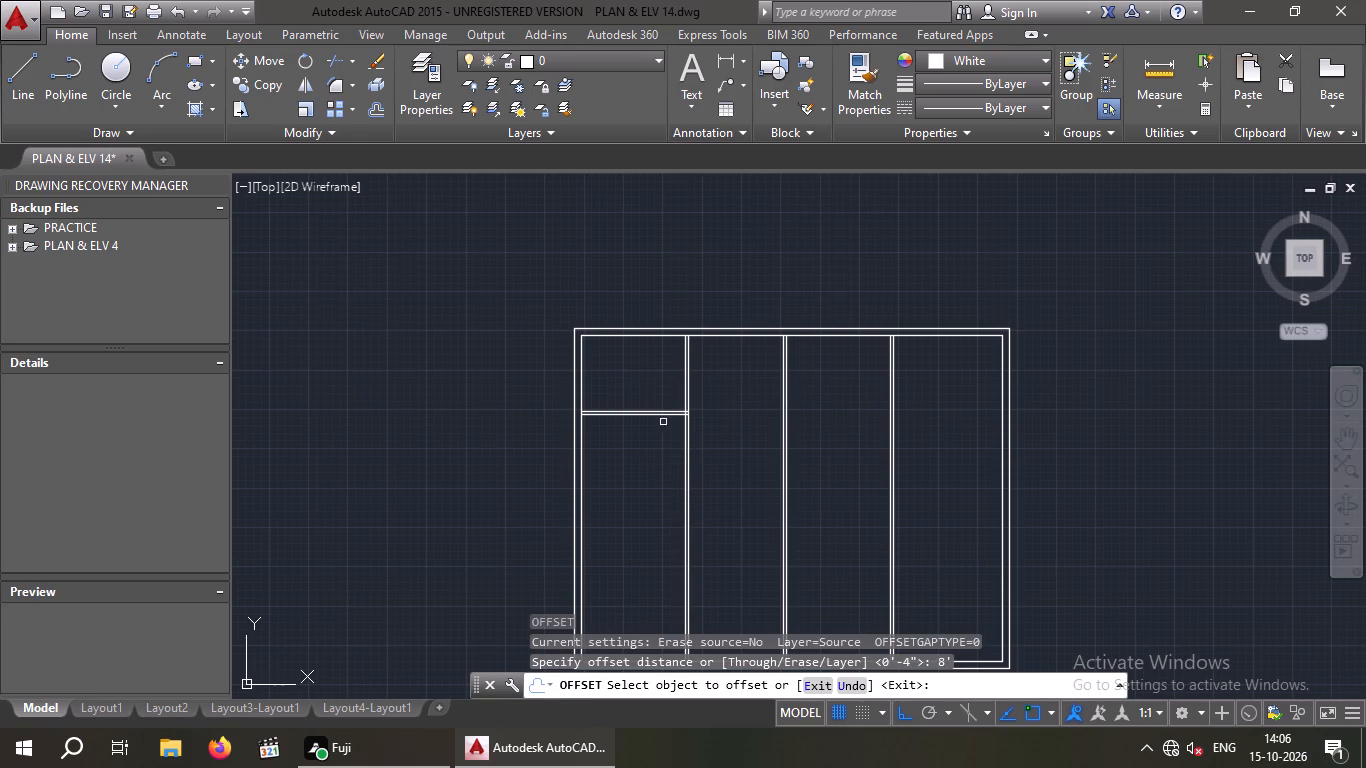
left_click_drag(638, 416, 635, 435)
left_click(629, 476)
scroll(642, 467, "down", 1)
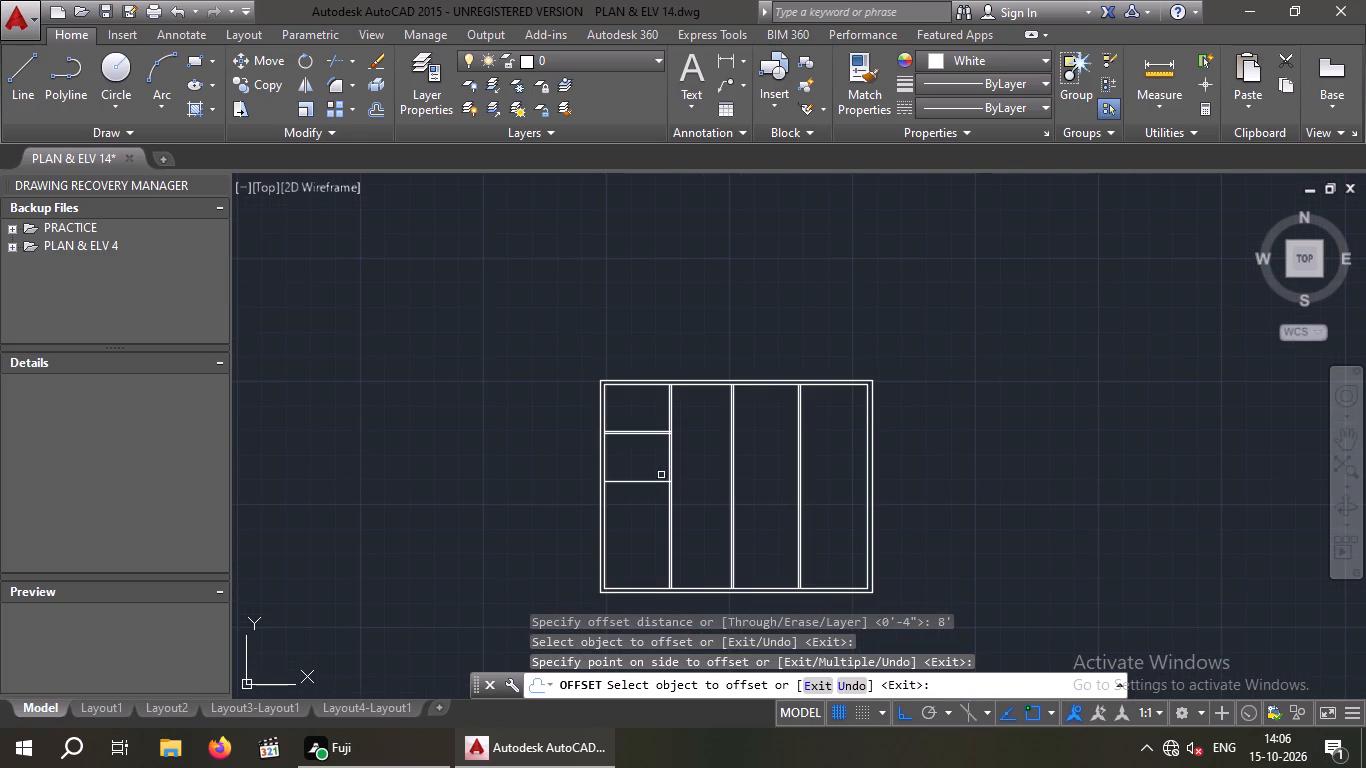
key("Escape")
key("Escape")
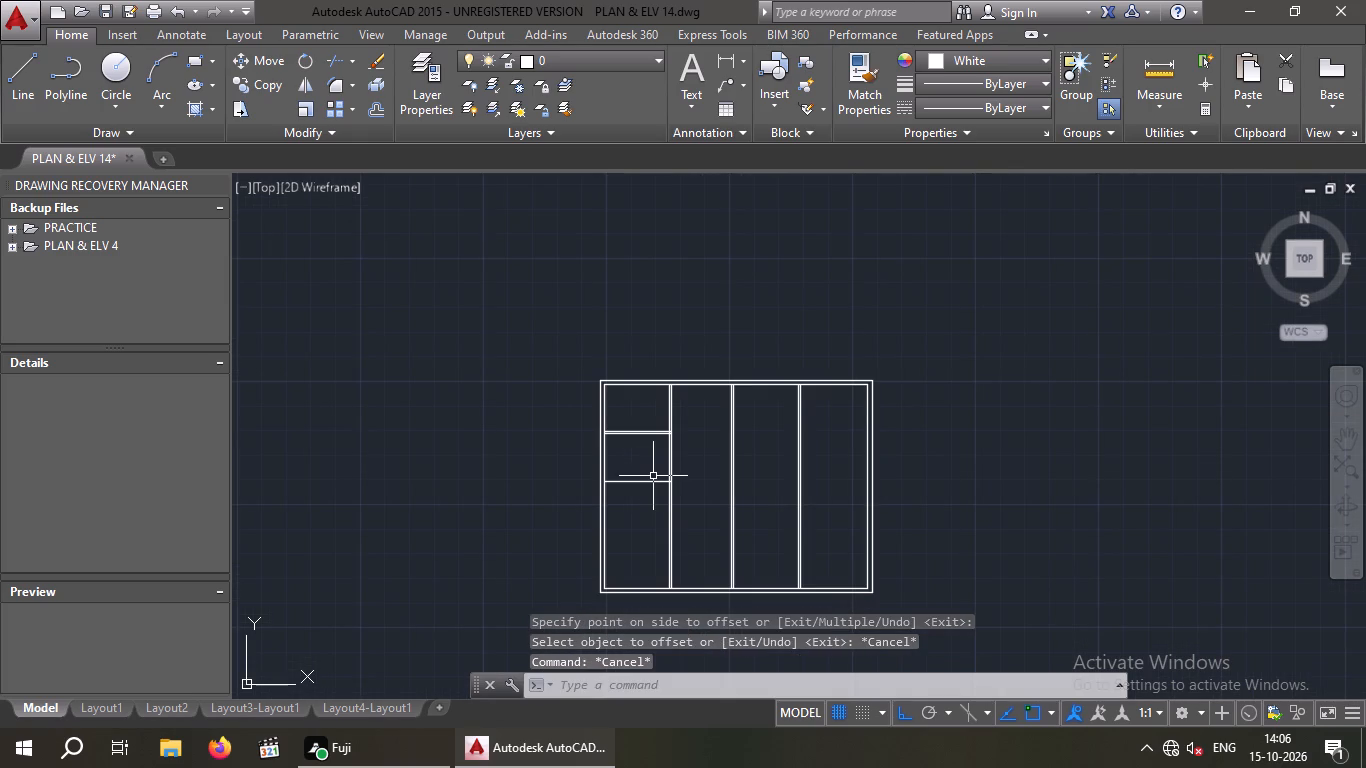
Offset the second horizontal partition's line 4" downward to give it its thickness.
key("o")
key("Return")
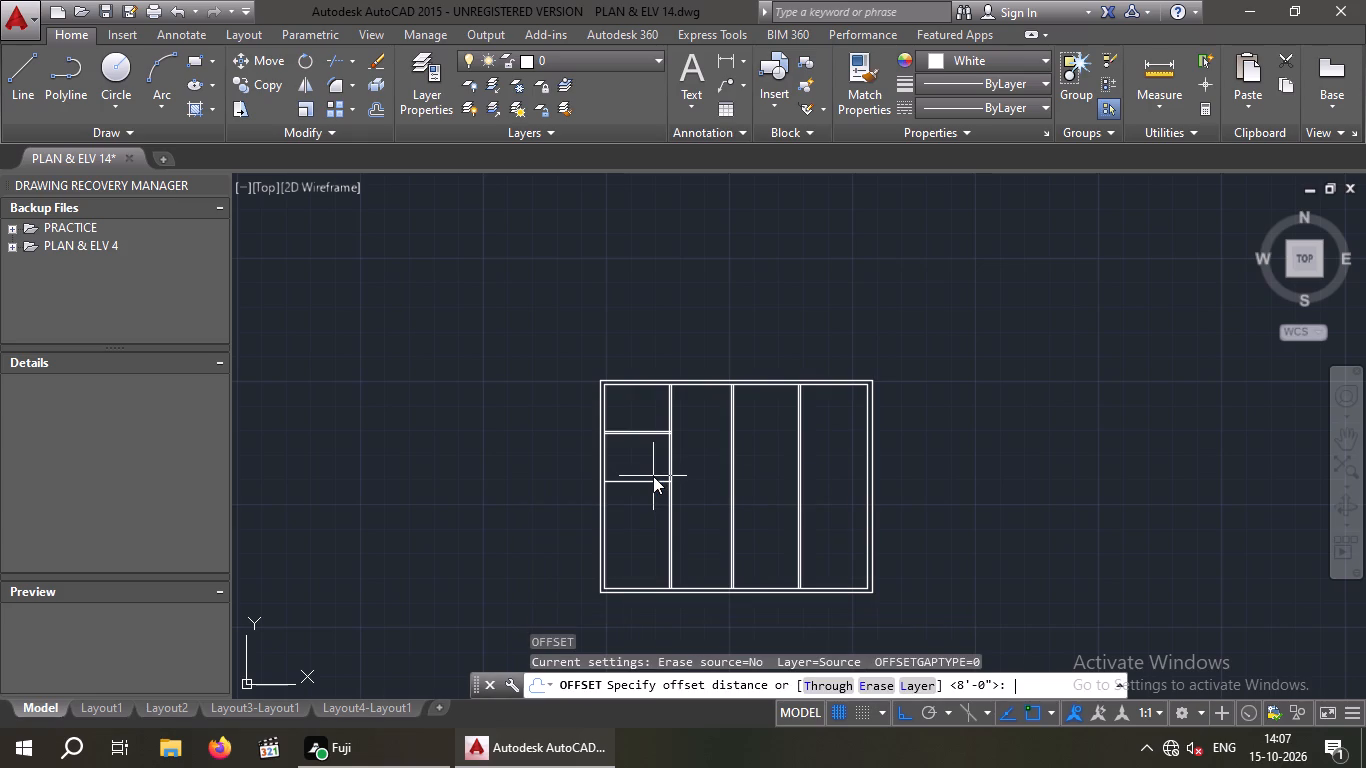
type("4\"")
key("Return")
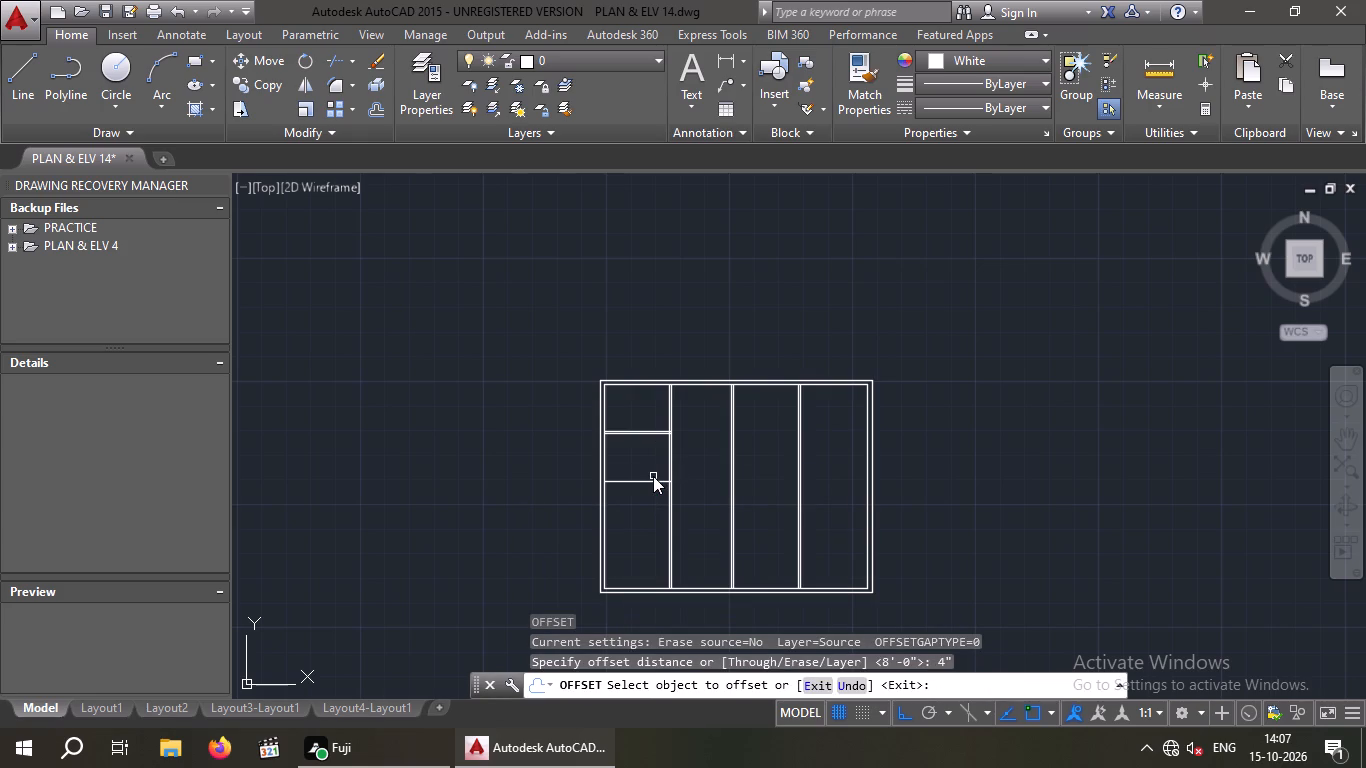
left_click_drag(647, 482, 644, 501)
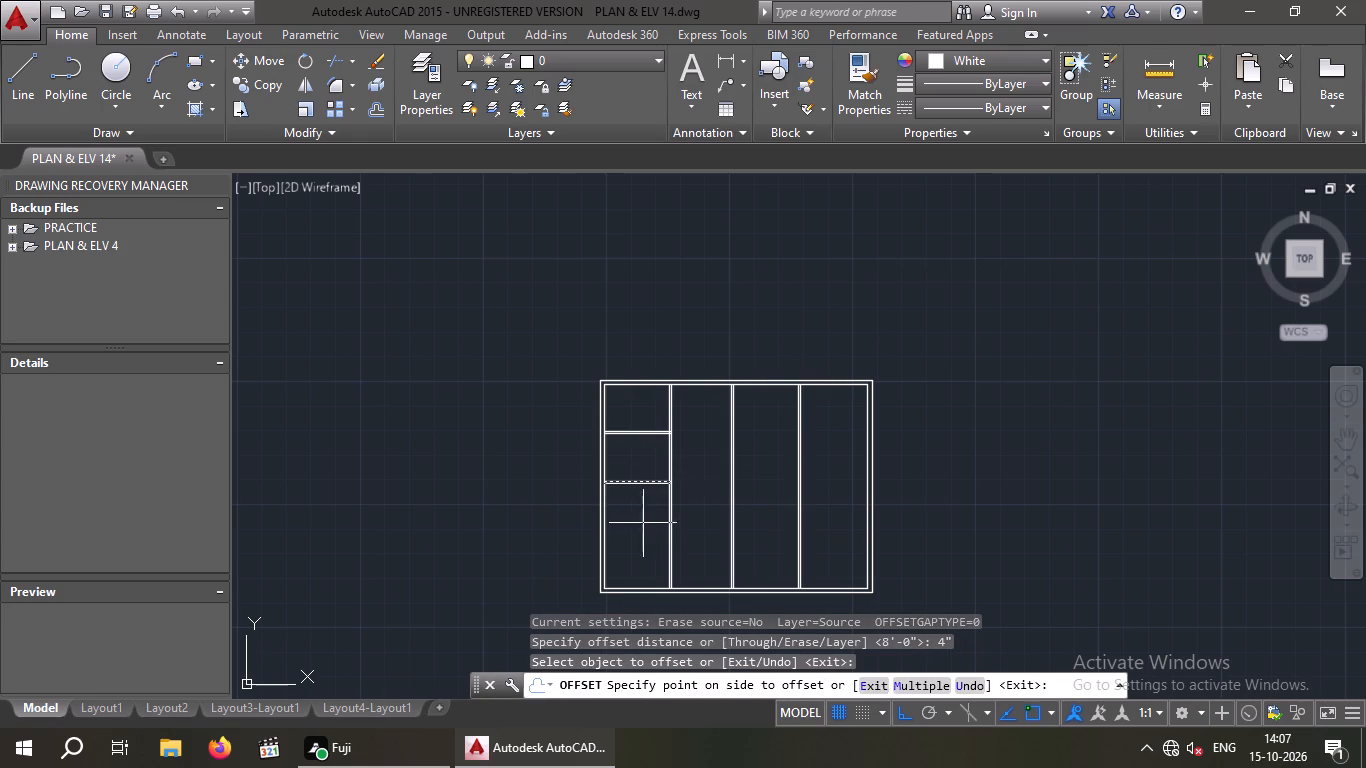
left_click(650, 512)
key("Escape")
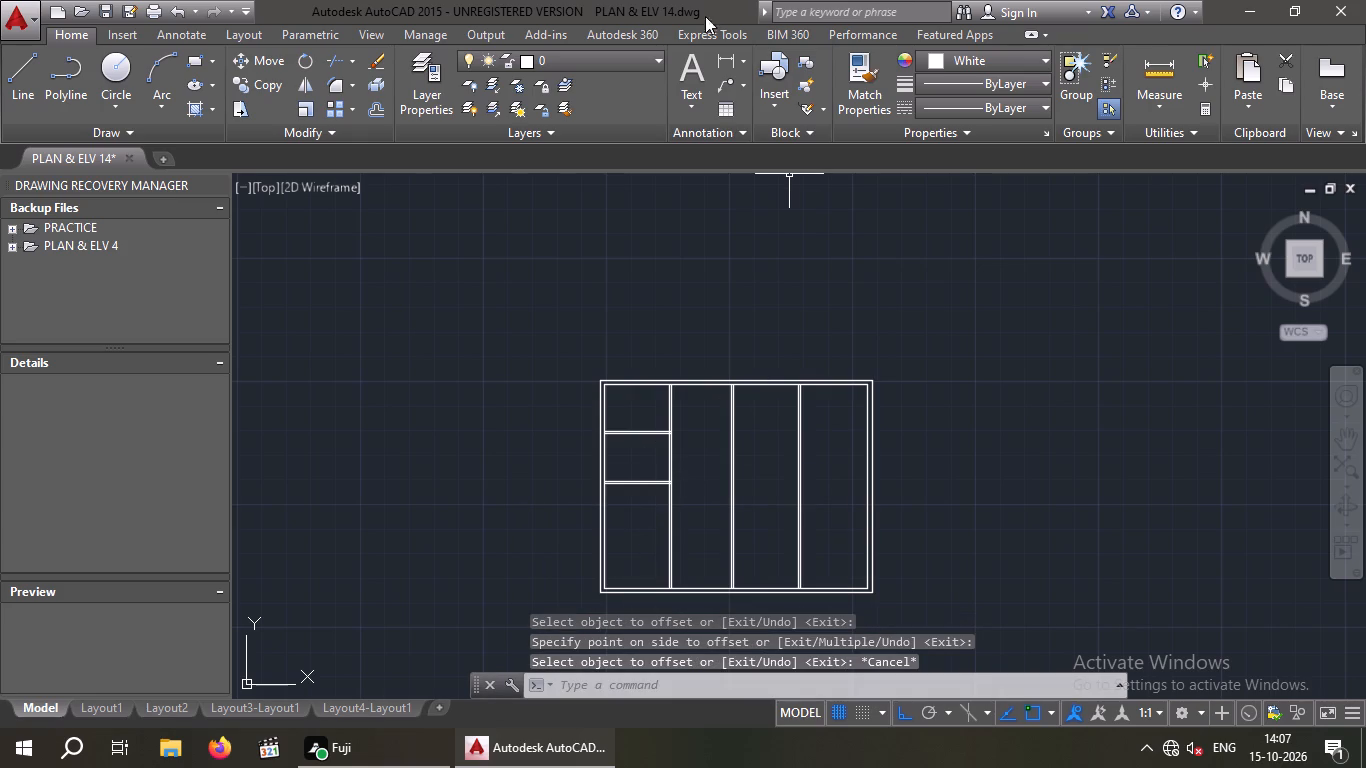
Measure the left bay's clear height from the second horizontal partition to the bottom wall's inner face with a temporary linear dimension.
left_click(721, 60)
scroll(599, 491, "up", 1)
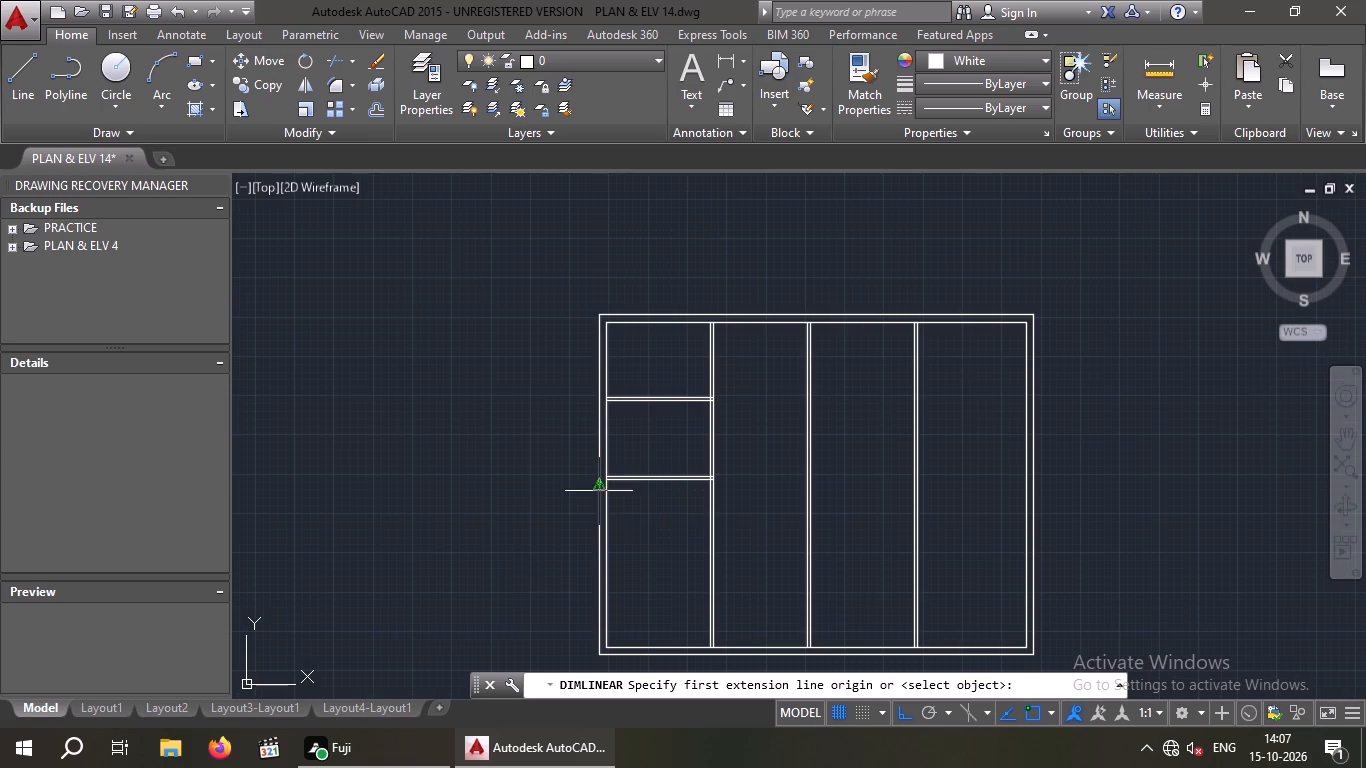
scroll(607, 477, "up", 3)
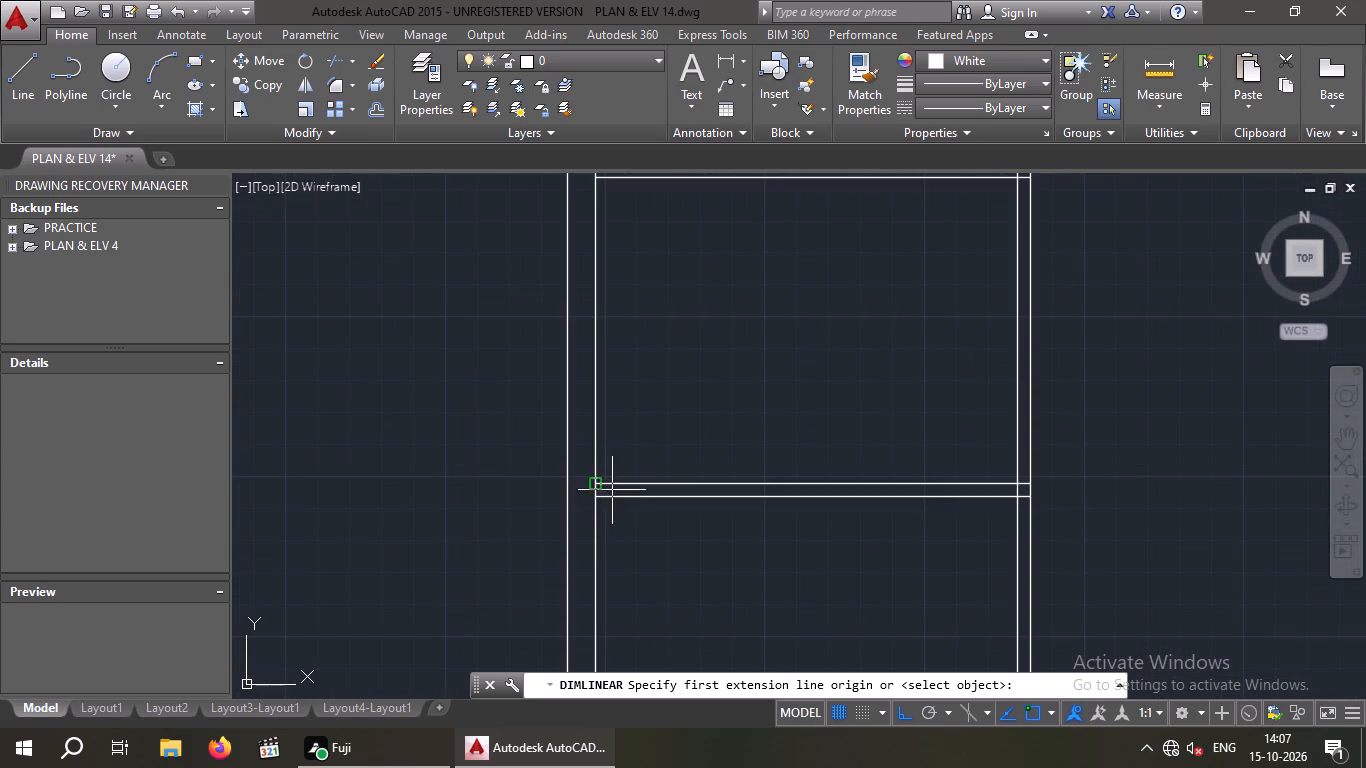
left_click(590, 497)
scroll(580, 503, "down", 4)
scroll(588, 604, "up", 2)
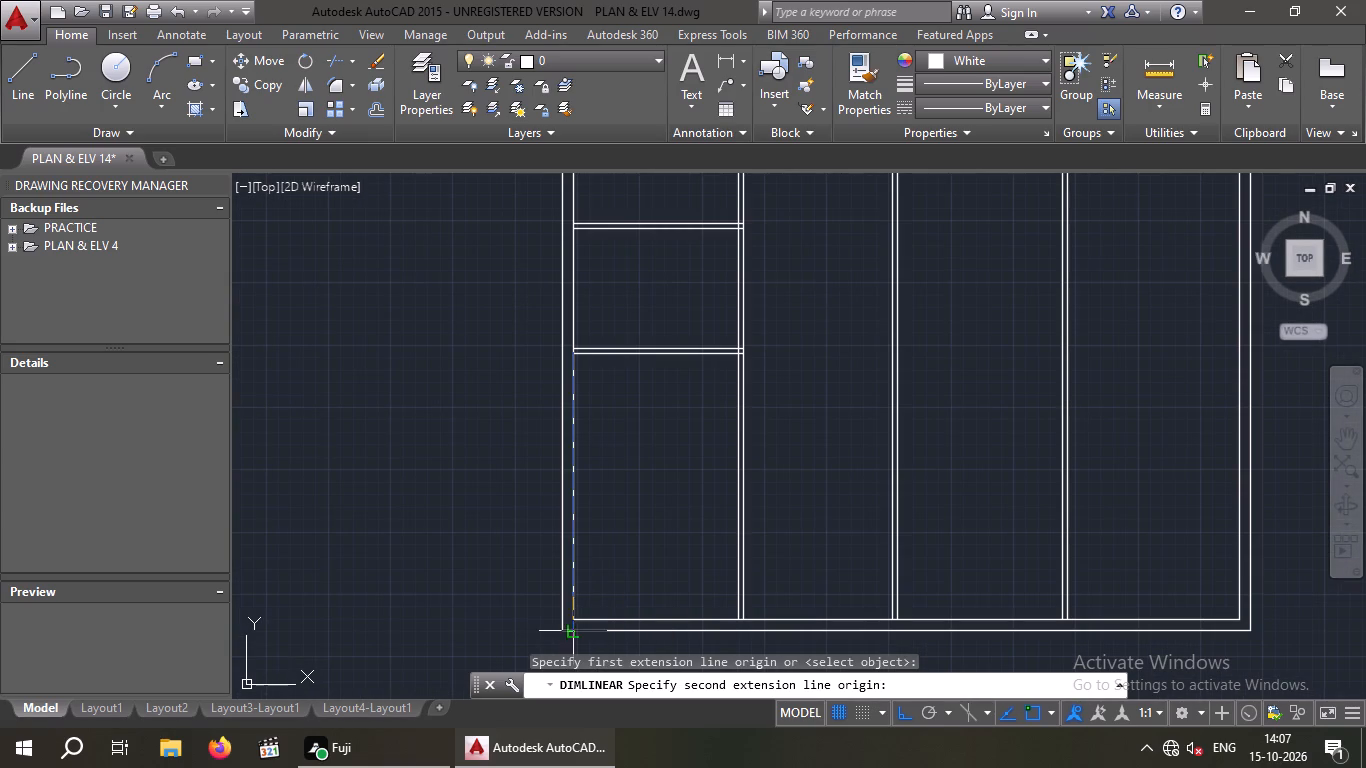
left_click_drag(572, 616, 560, 613)
scroll(482, 607, "up", 1)
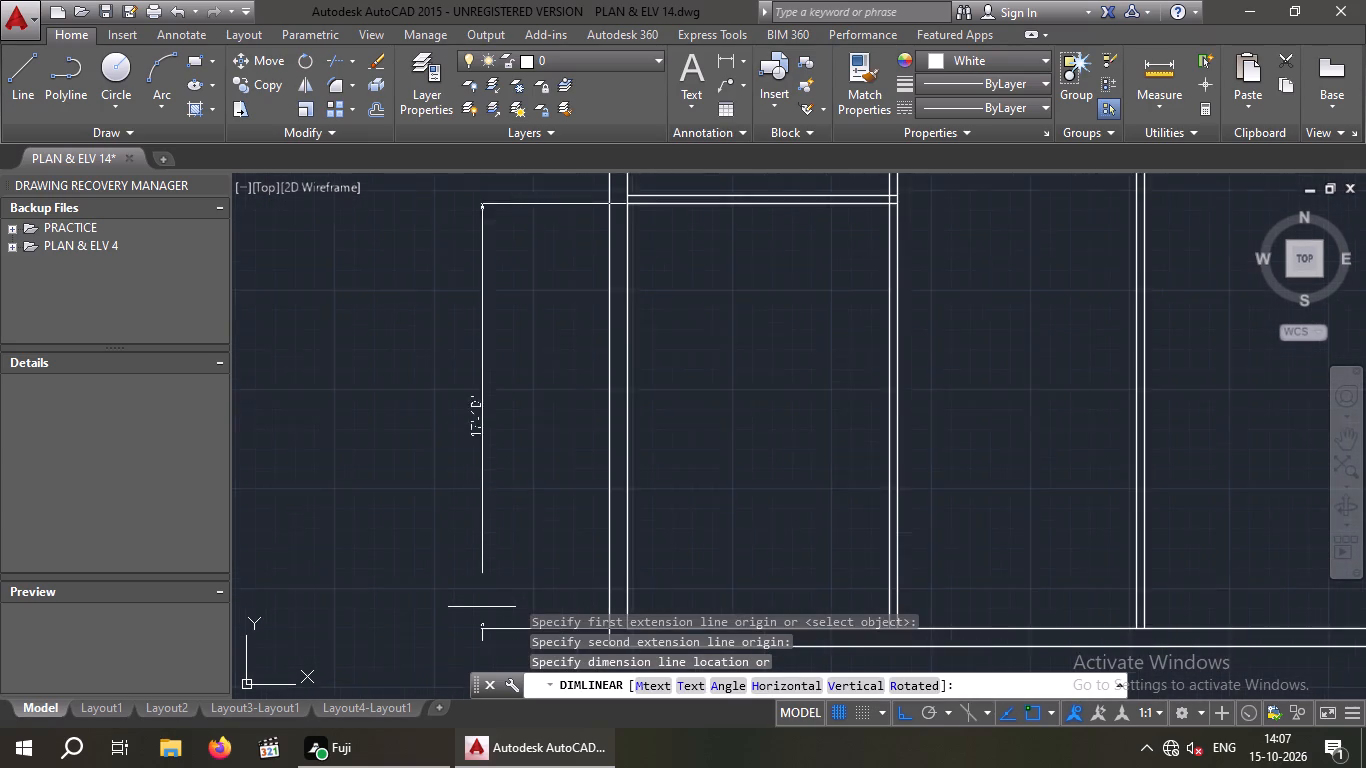
scroll(482, 607, "up", 1)
scroll(482, 595, "down", 3)
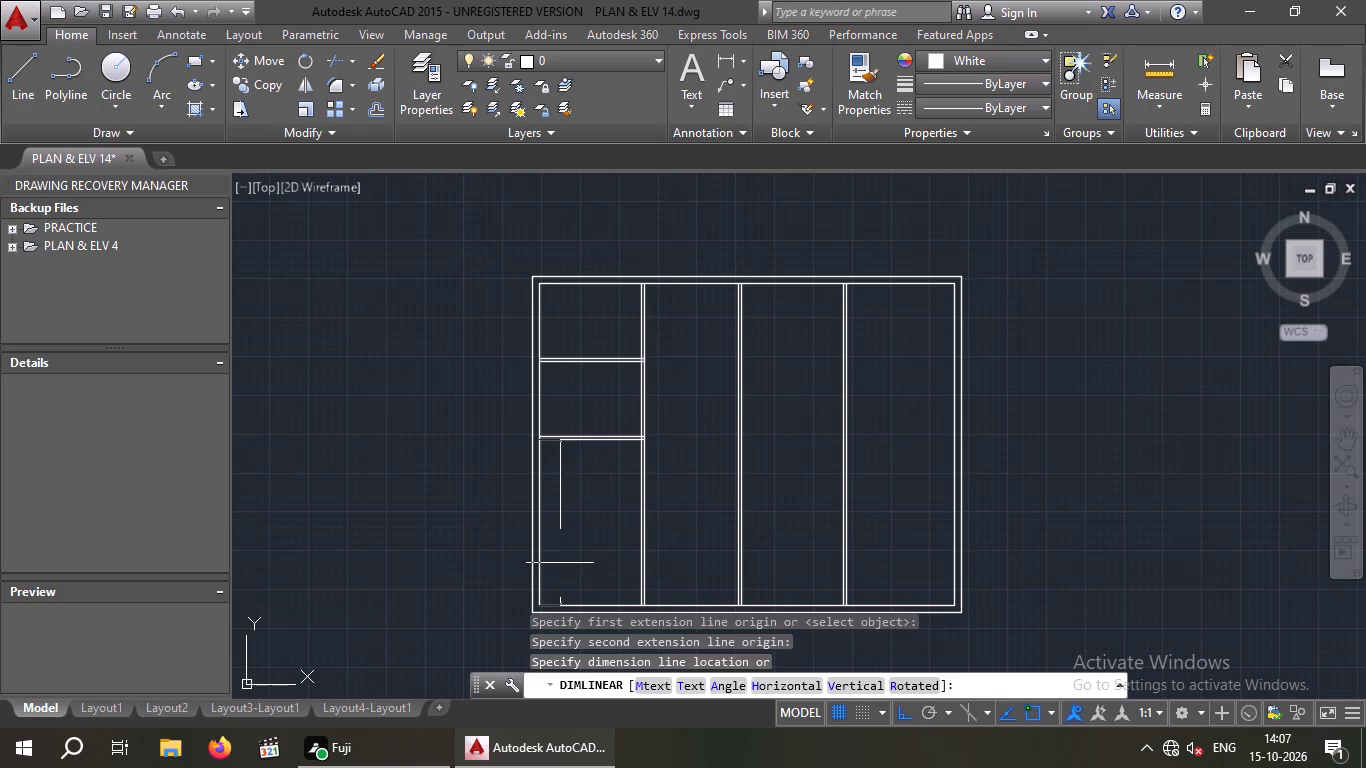
key("Escape")
key("Escape")
Trim away both lines of the first vertical partition below the second horizontal partition.
scroll(644, 524, "down", 1)
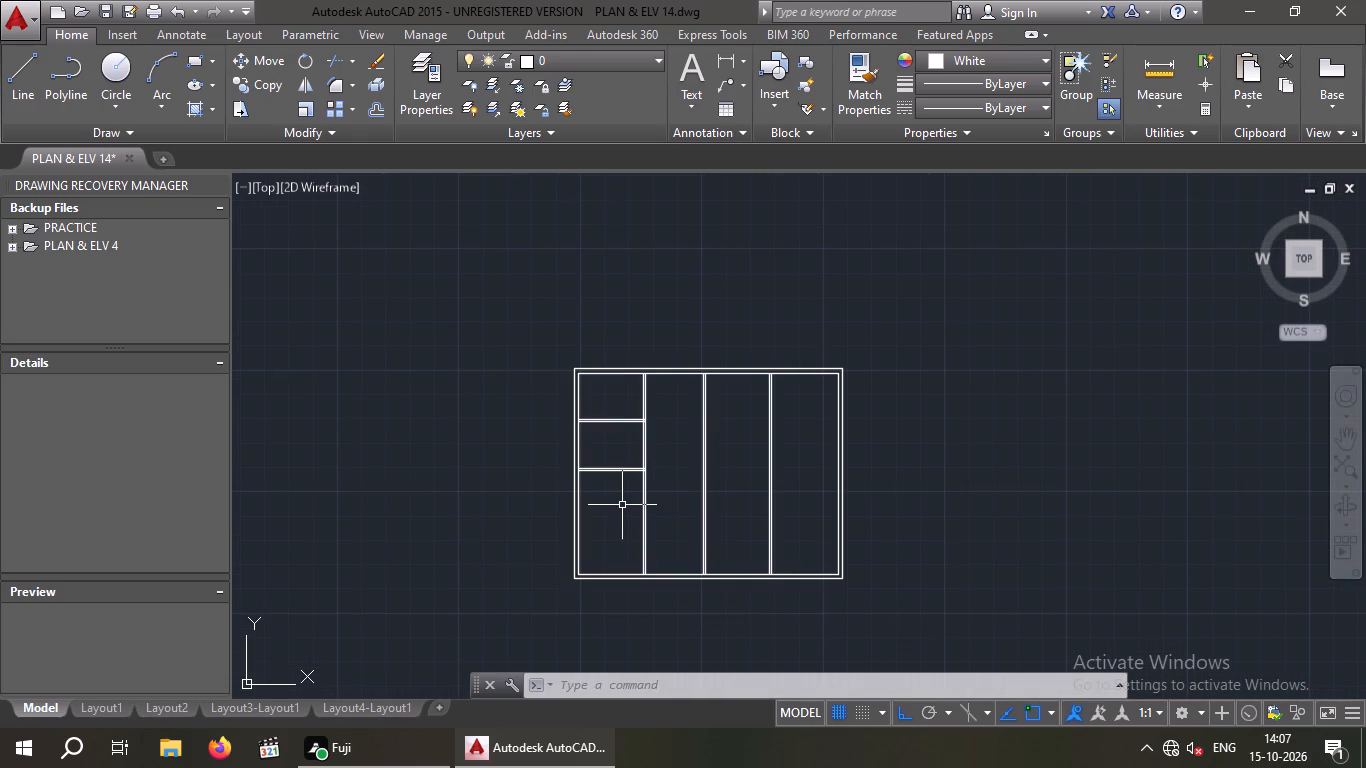
type("TR")
key("space")
key("space")
left_click_drag(686, 497, 689, 499)
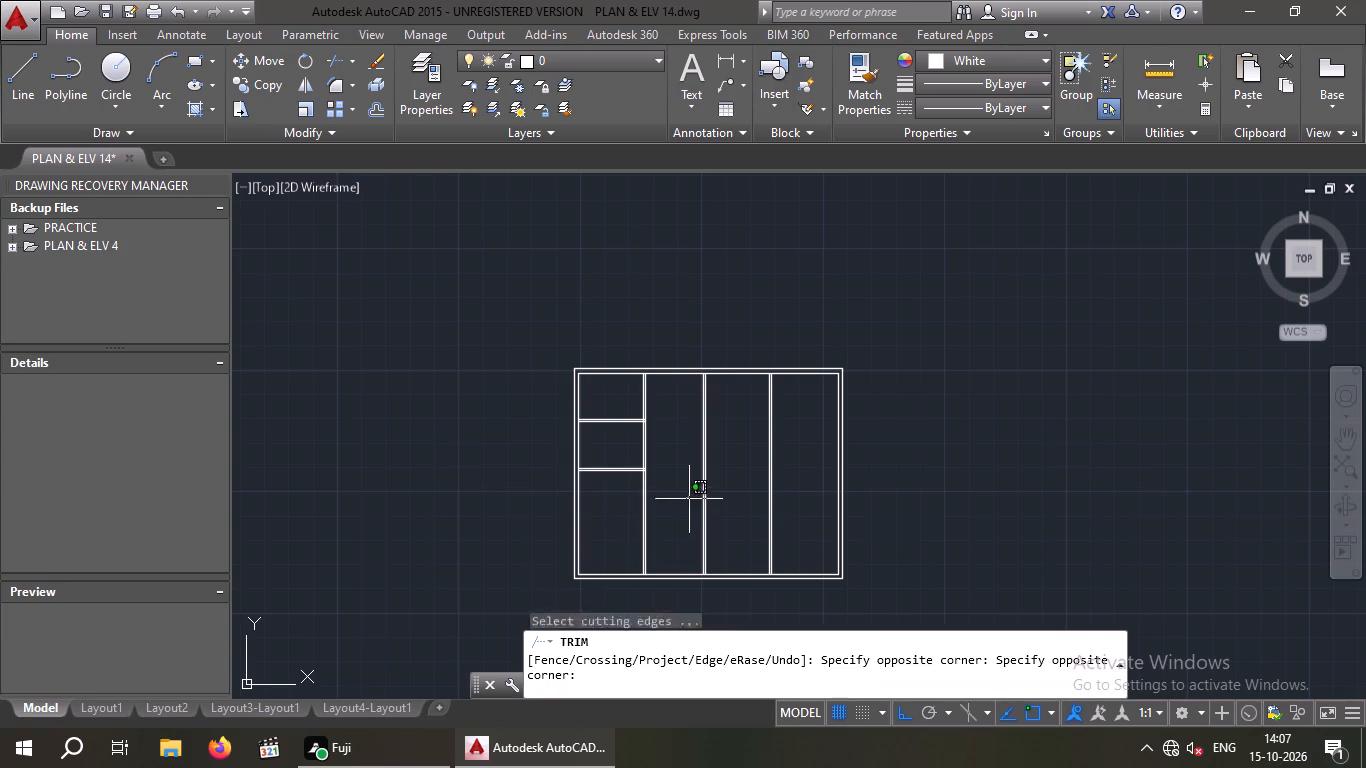
left_click_drag(689, 499, 663, 524)
left_click(601, 532)
scroll(649, 513, "down", 1)
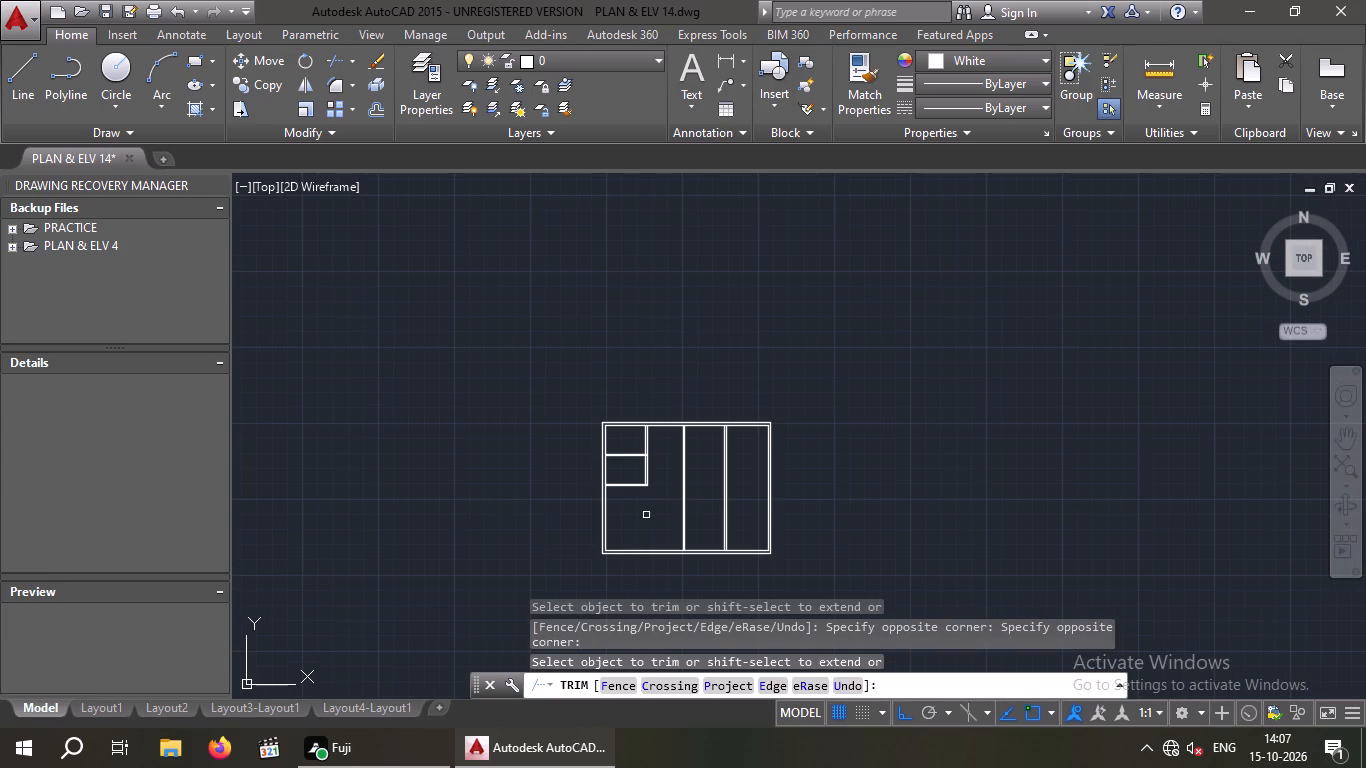
key("Escape")
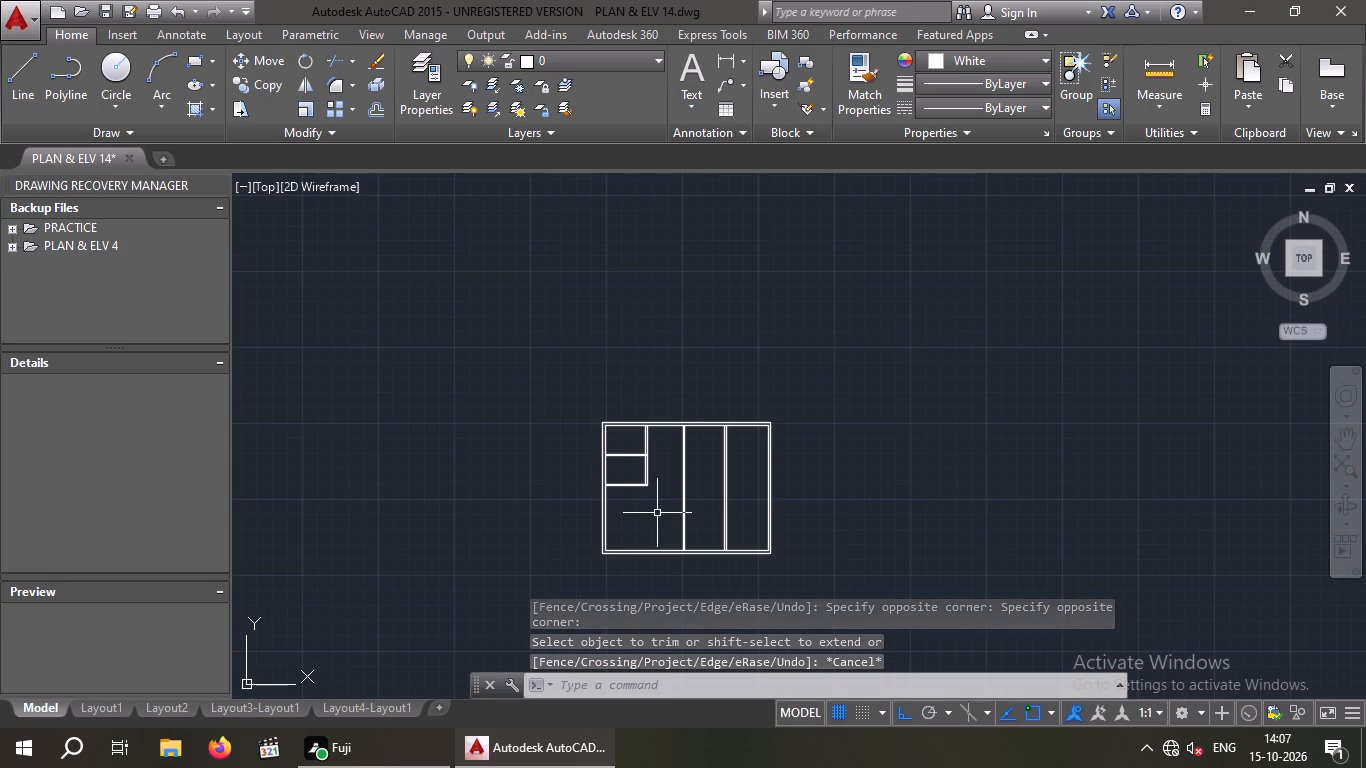
Offset the top outer wall's inner line 10' downward to start another horizontal partition across the plan.
scroll(657, 513, "down", 1)
scroll(660, 509, "up", 2)
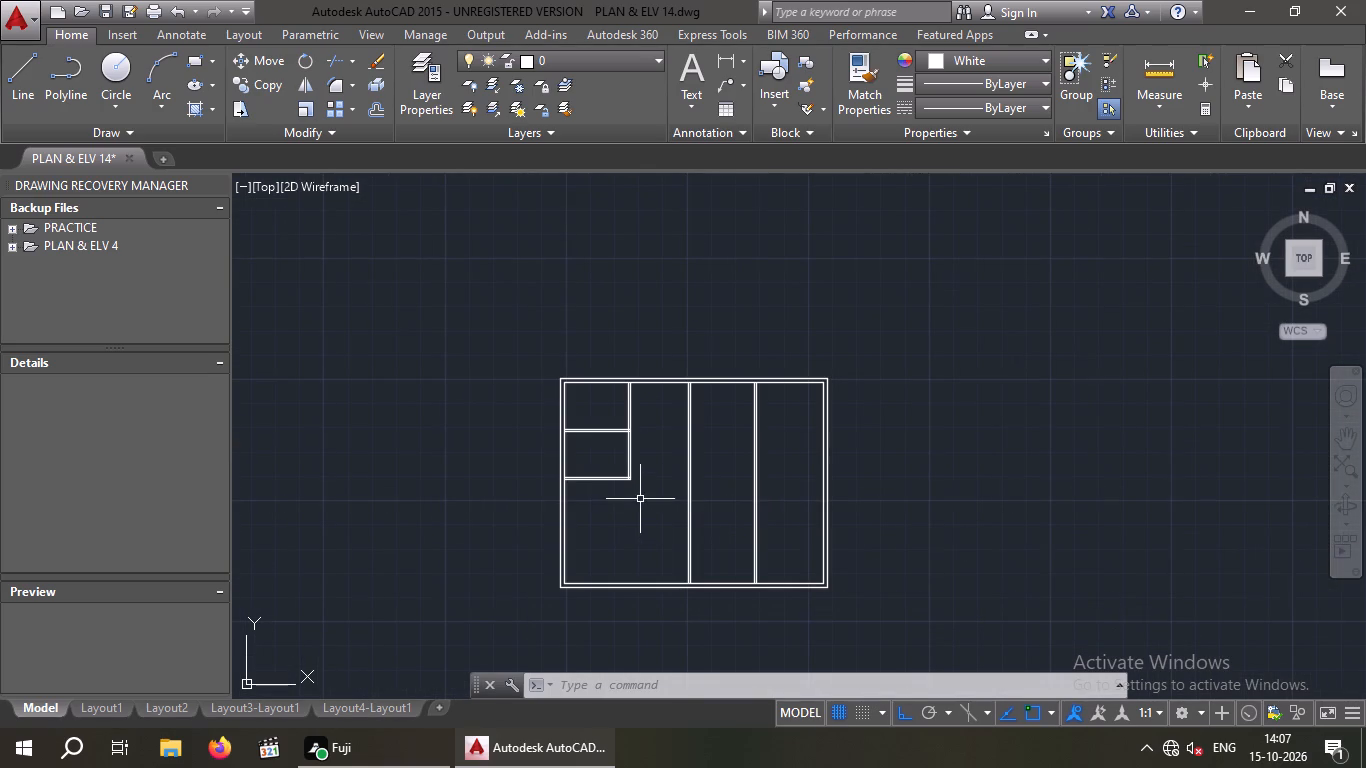
key("o")
key("Return")
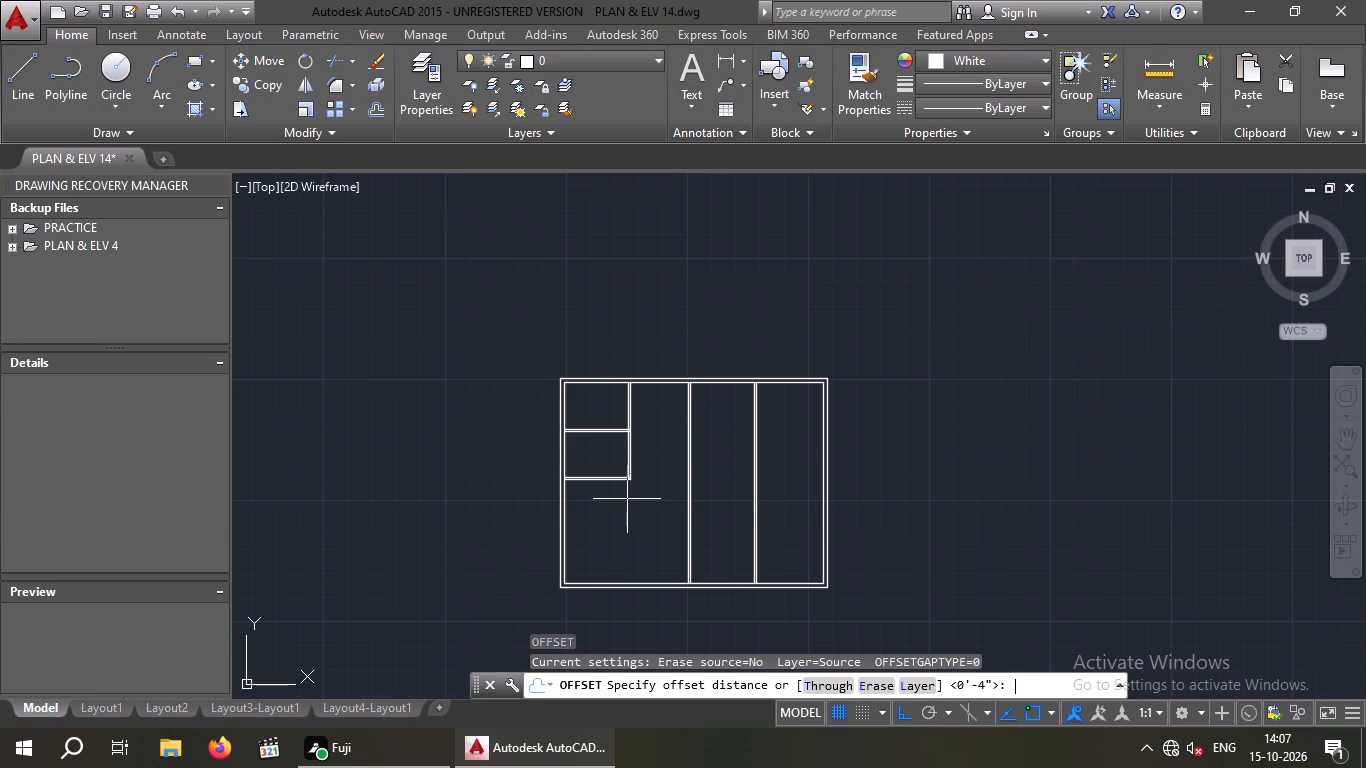
type("10'")
key("Return")
scroll(658, 375, "up", 1)
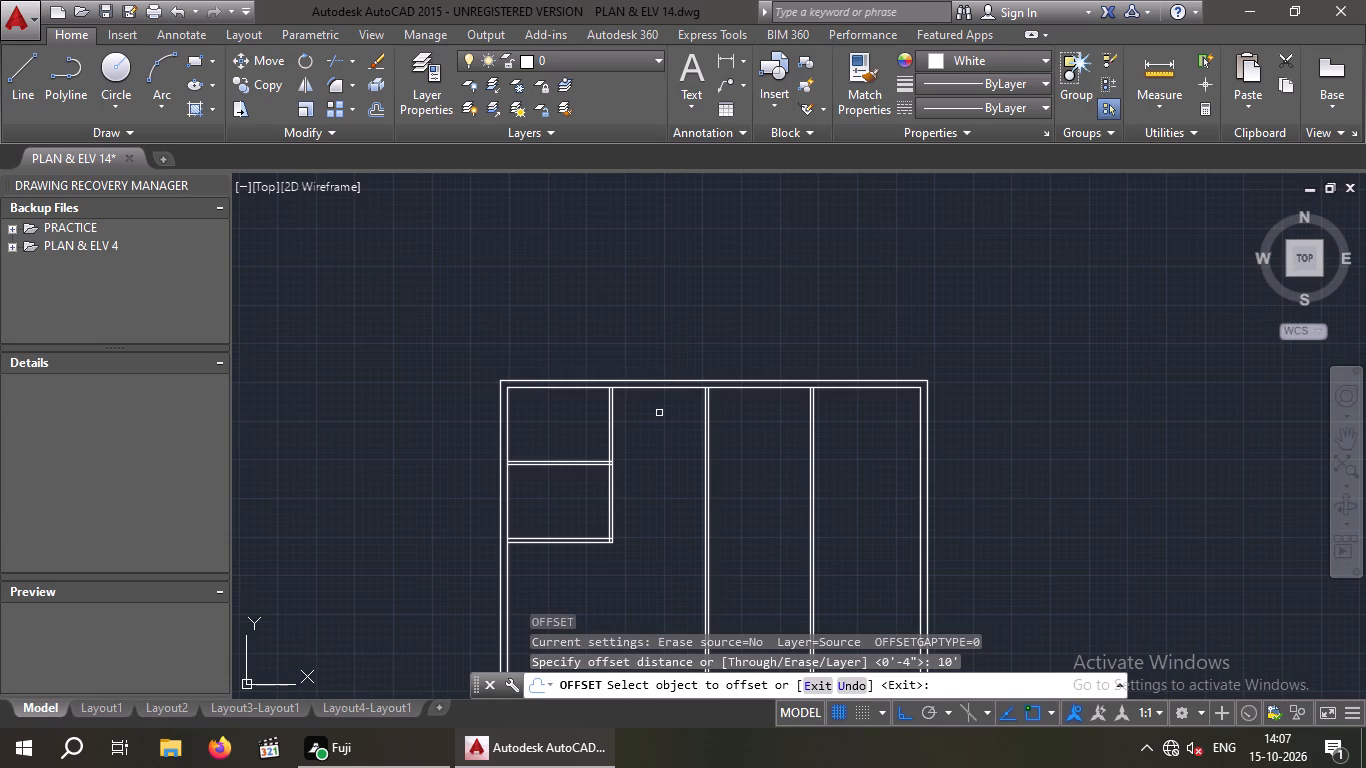
left_click(657, 389)
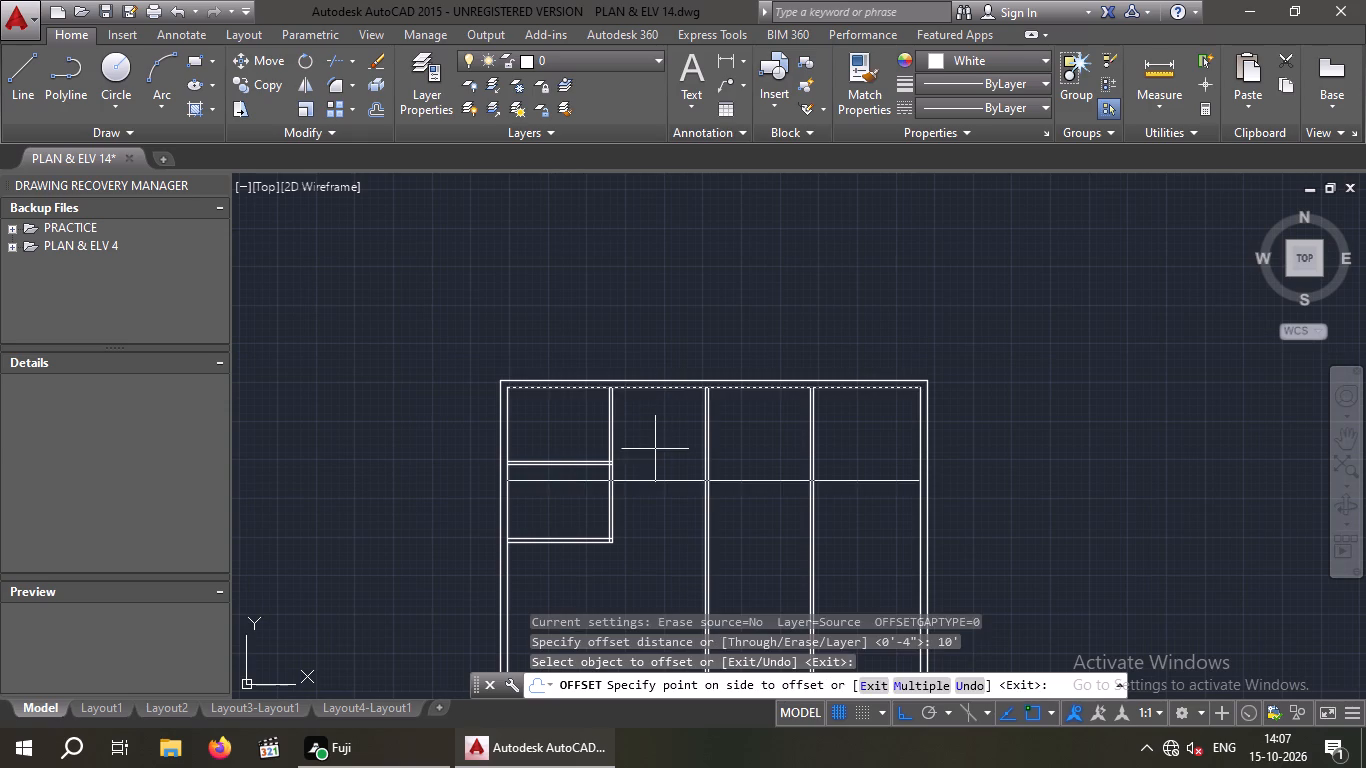
left_click(656, 449)
key("Escape")
key("Escape")
Offset the new horizontal partition line 4" downward to give it its thickness.
key("o")
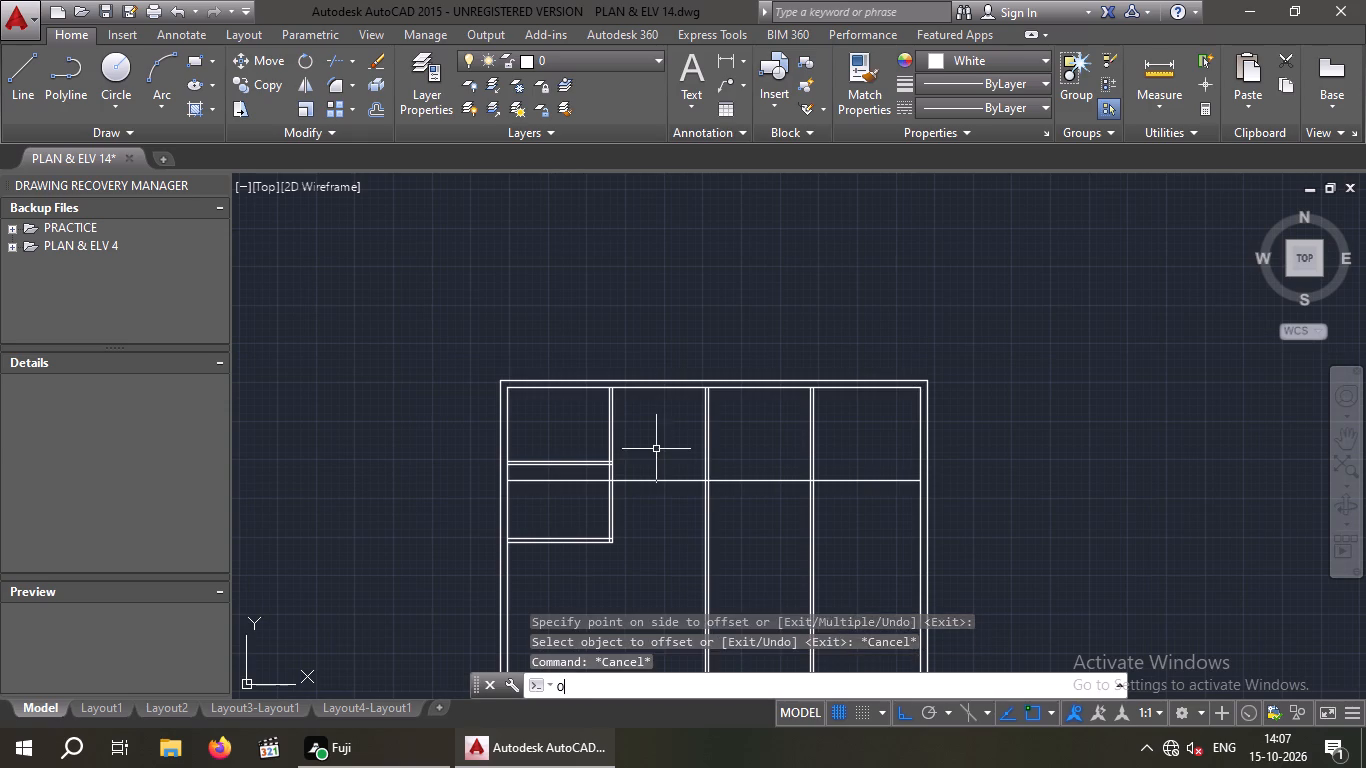
key("Return")
key("4")
key("shift+quotedbl")
key("Return")
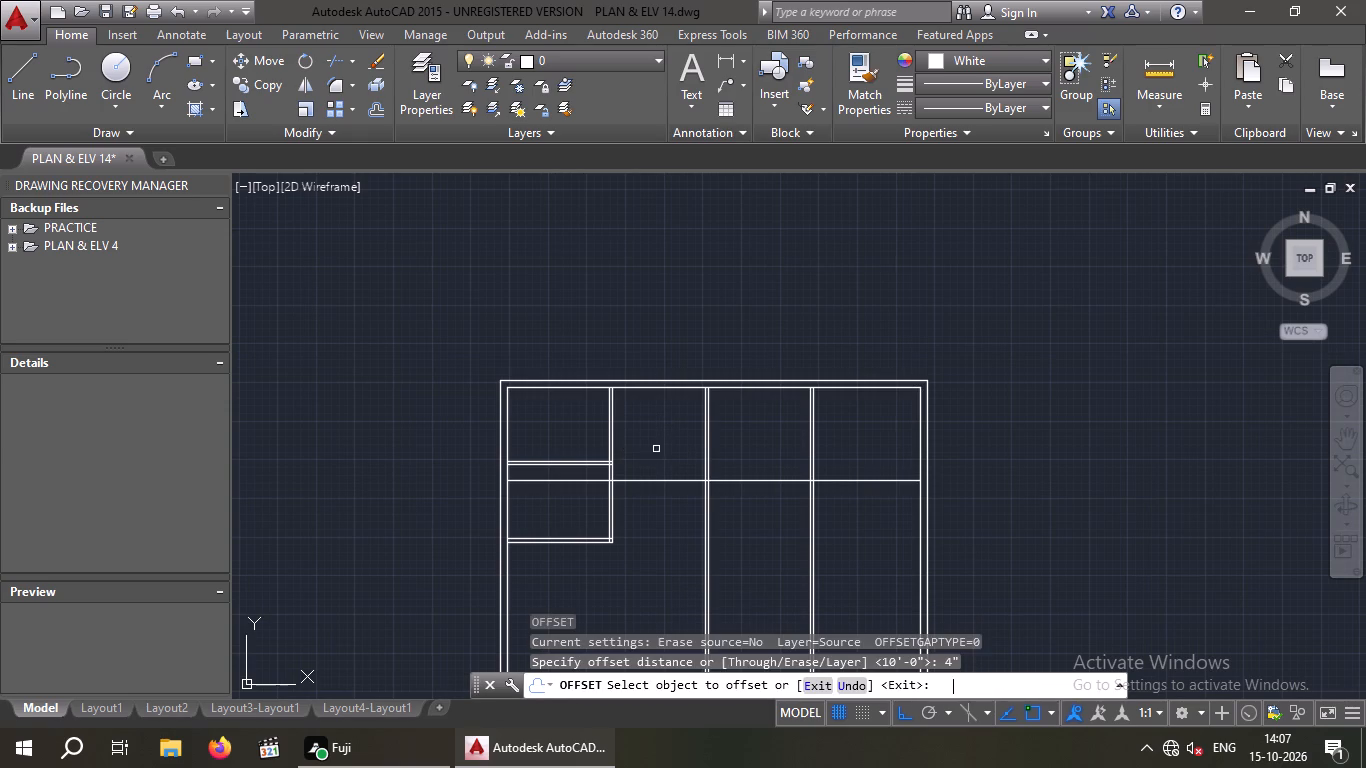
left_click_drag(654, 480, 654, 490)
left_click(654, 499)
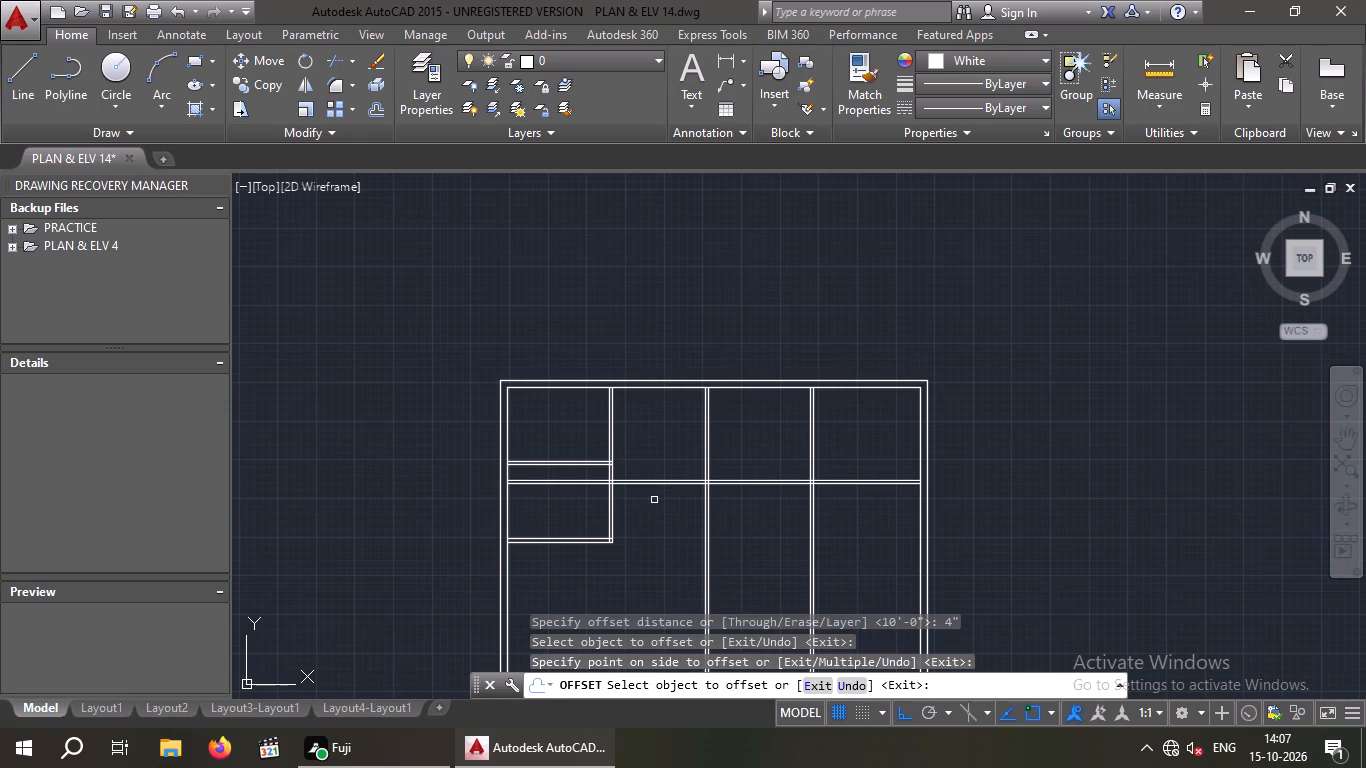
key("Escape")
Trim both lines of the new horizontal partition out of the first bay and the third bay.
type("TR")
key("space")
key("space")
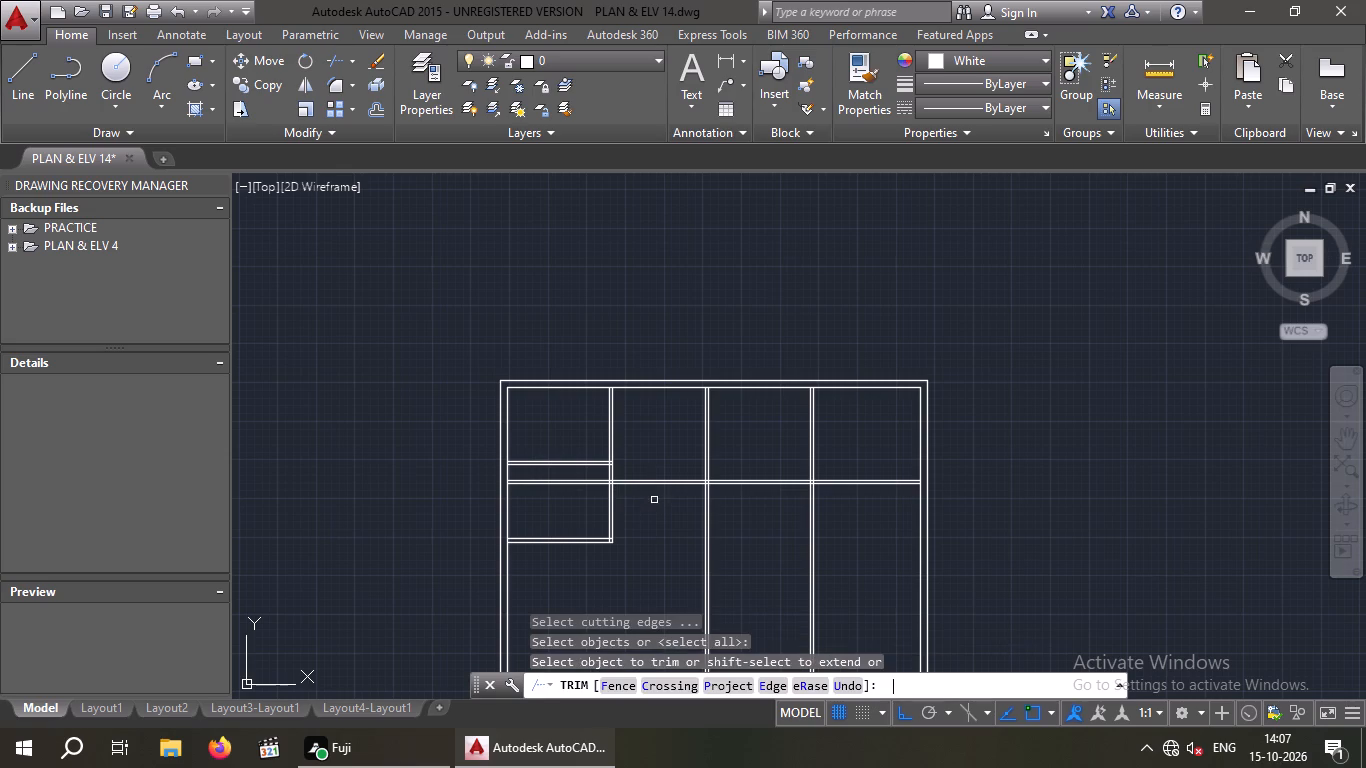
left_click(576, 506)
left_click(563, 477)
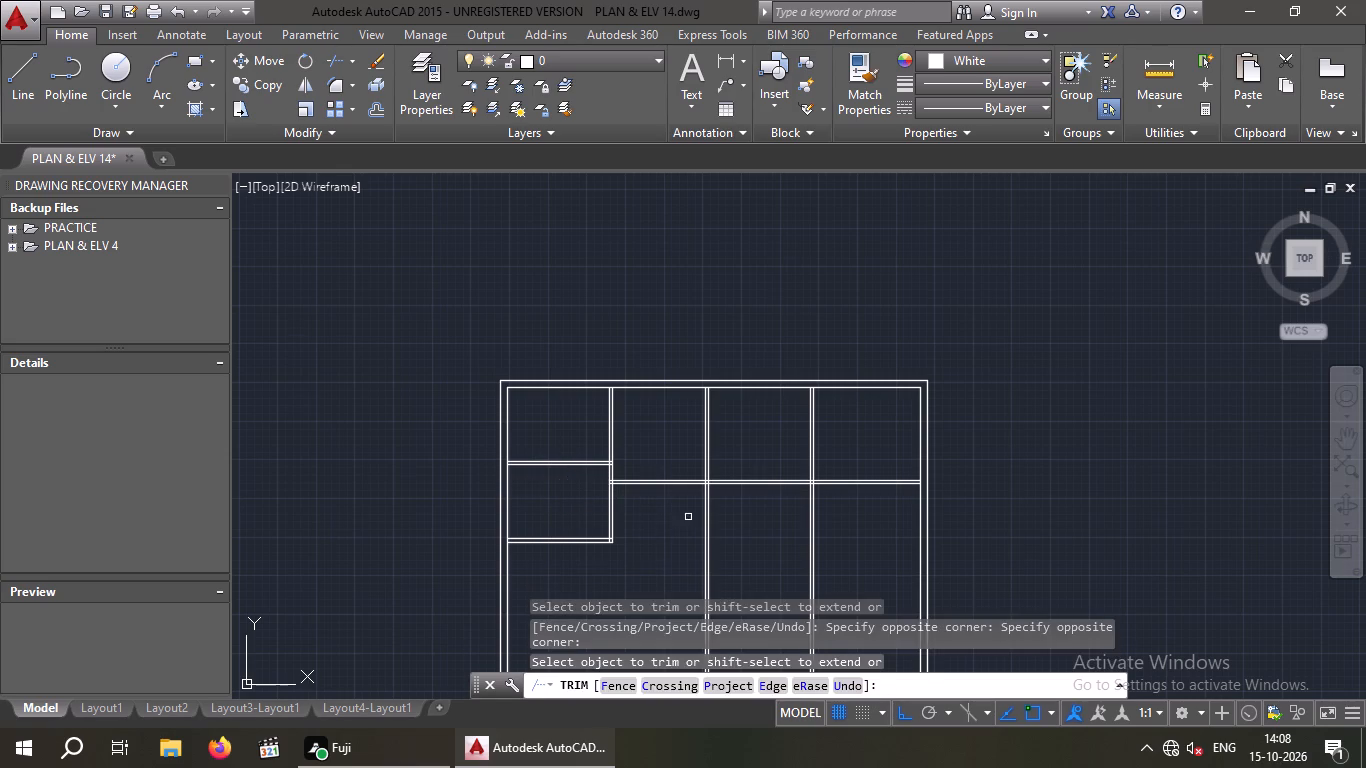
left_click_drag(766, 518, 752, 512)
left_click(735, 467)
key("Escape")
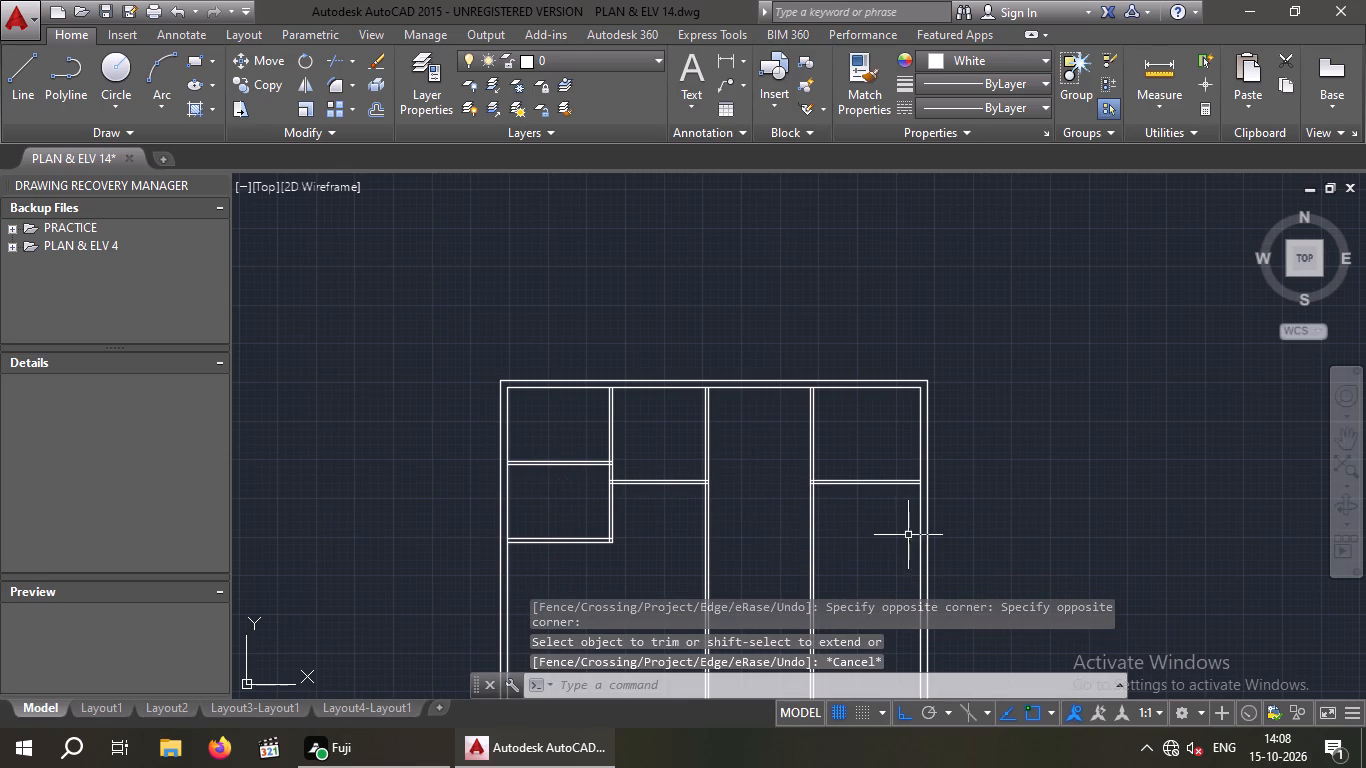
Delete the new partition's two leftover lines in the rightmost bay.
left_click_drag(908, 537, 866, 497)
left_click(840, 447)
key("Delete")
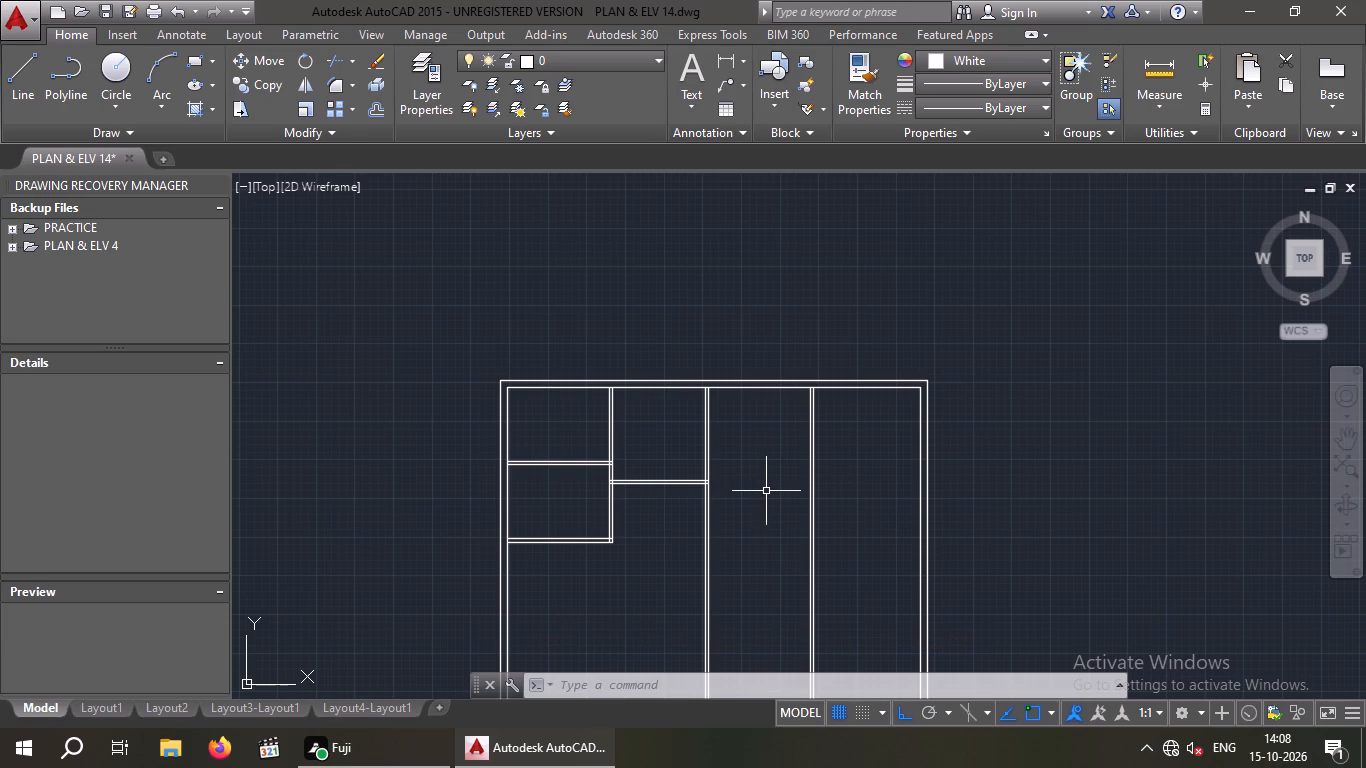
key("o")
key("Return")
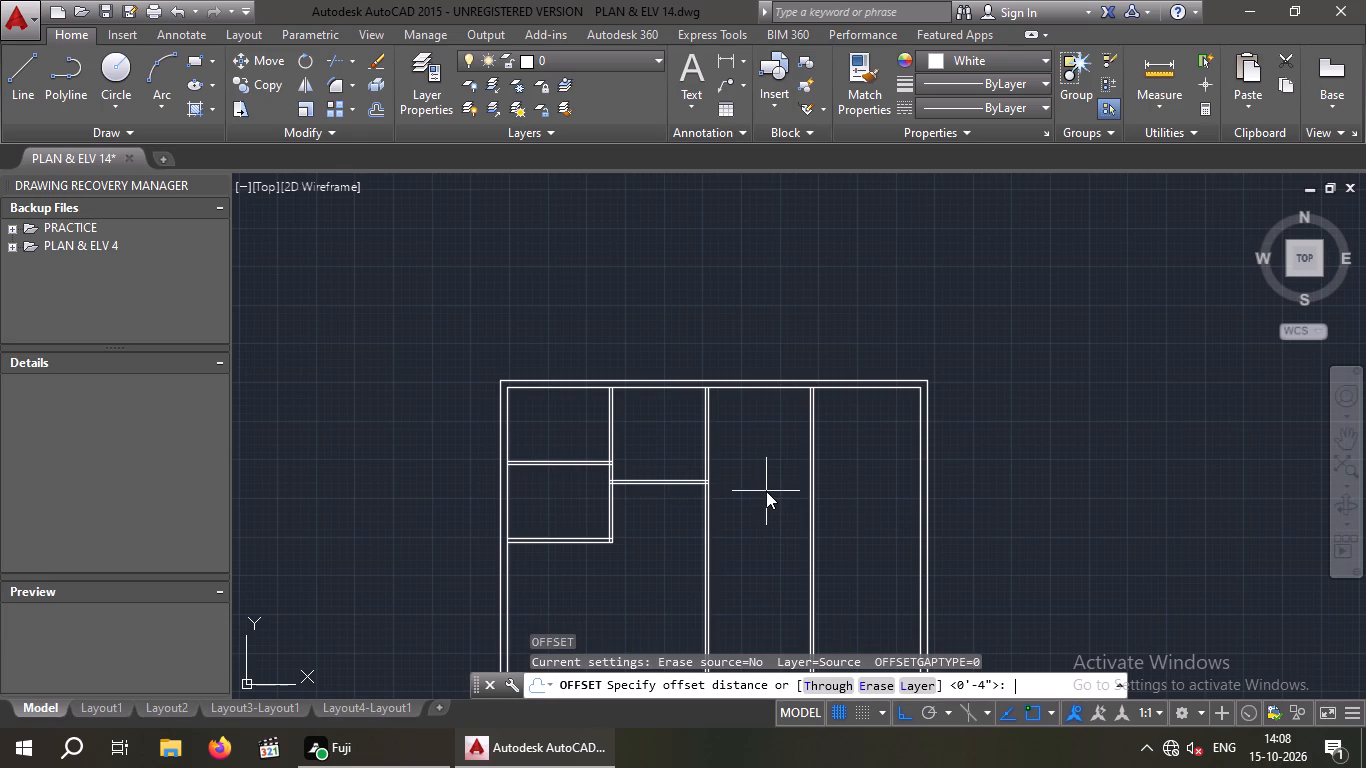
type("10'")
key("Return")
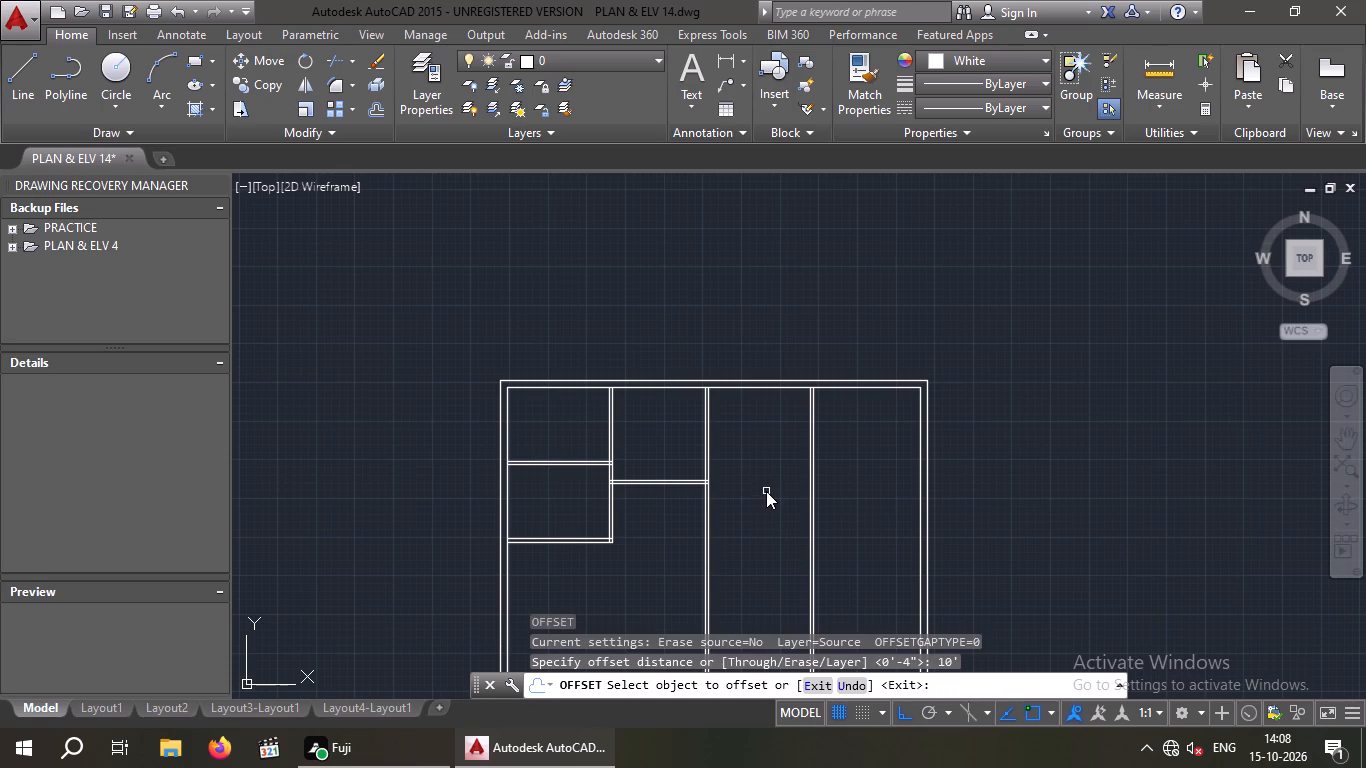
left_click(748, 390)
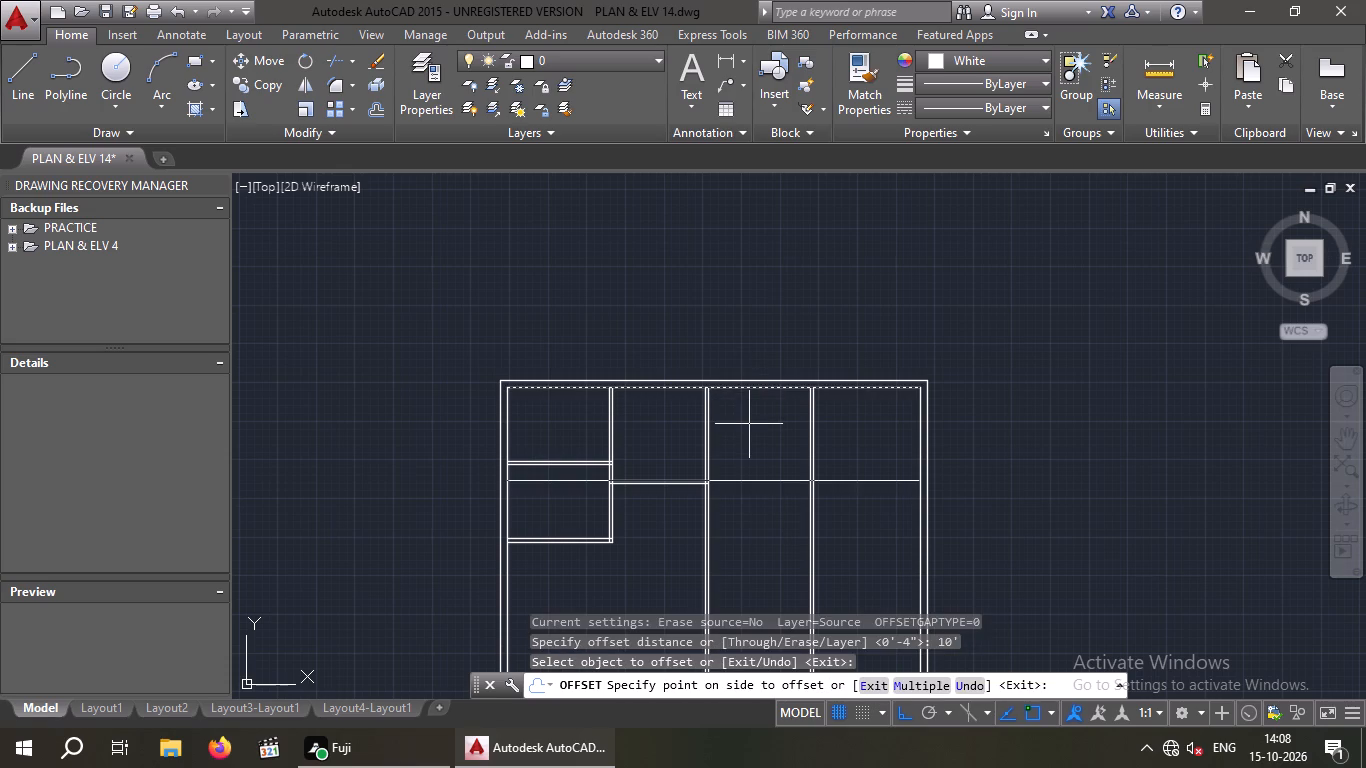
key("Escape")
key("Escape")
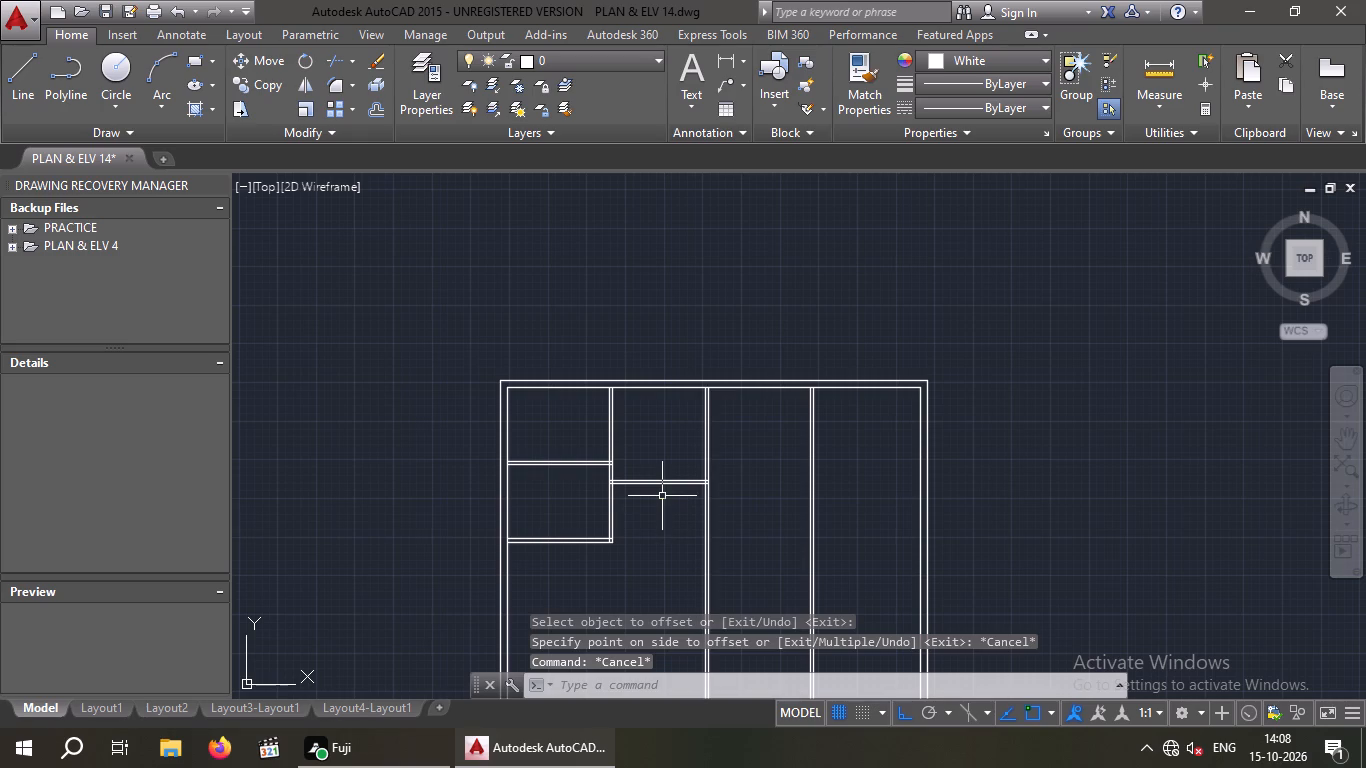
Extend both lines of the second bay's horizontal partition across the third bay to the third vertical partition.
type("EX")
key("space")
key("space")
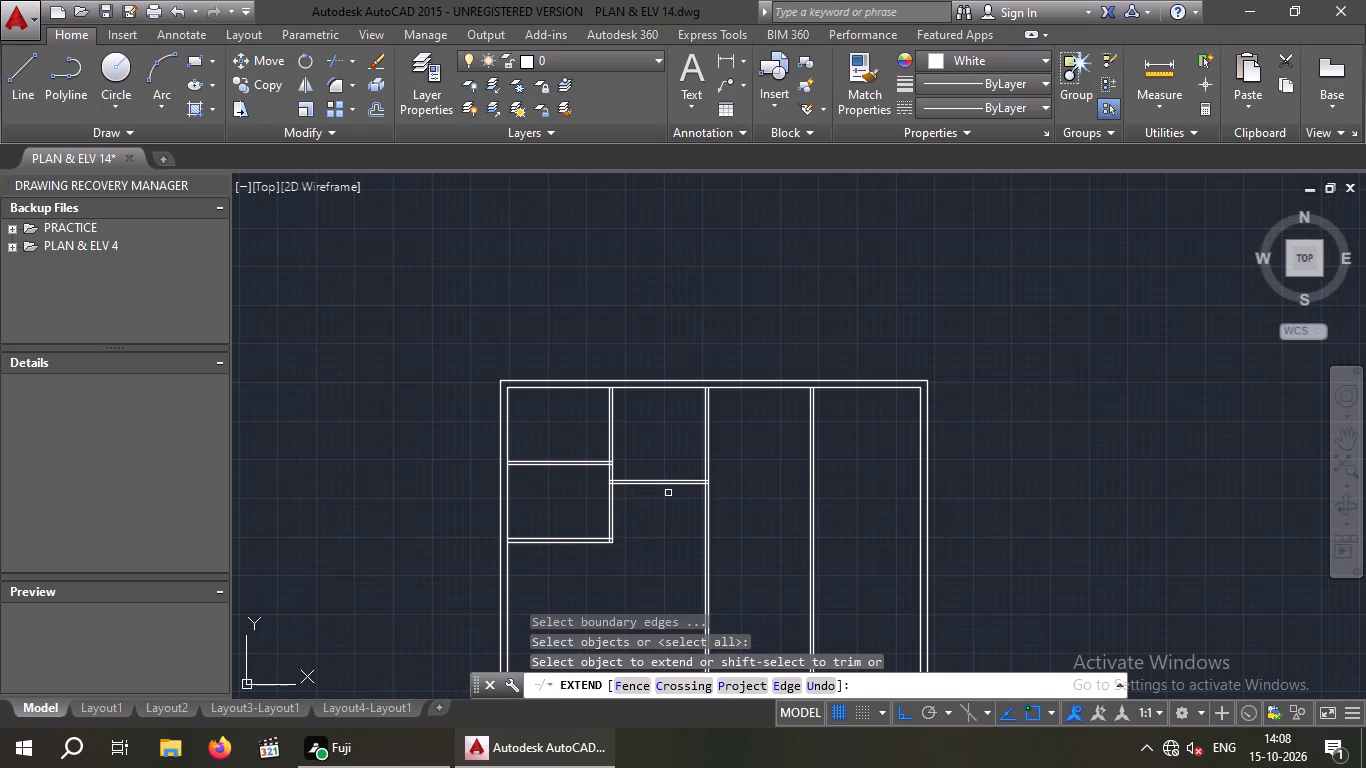
left_click(685, 507)
left_click(665, 442)
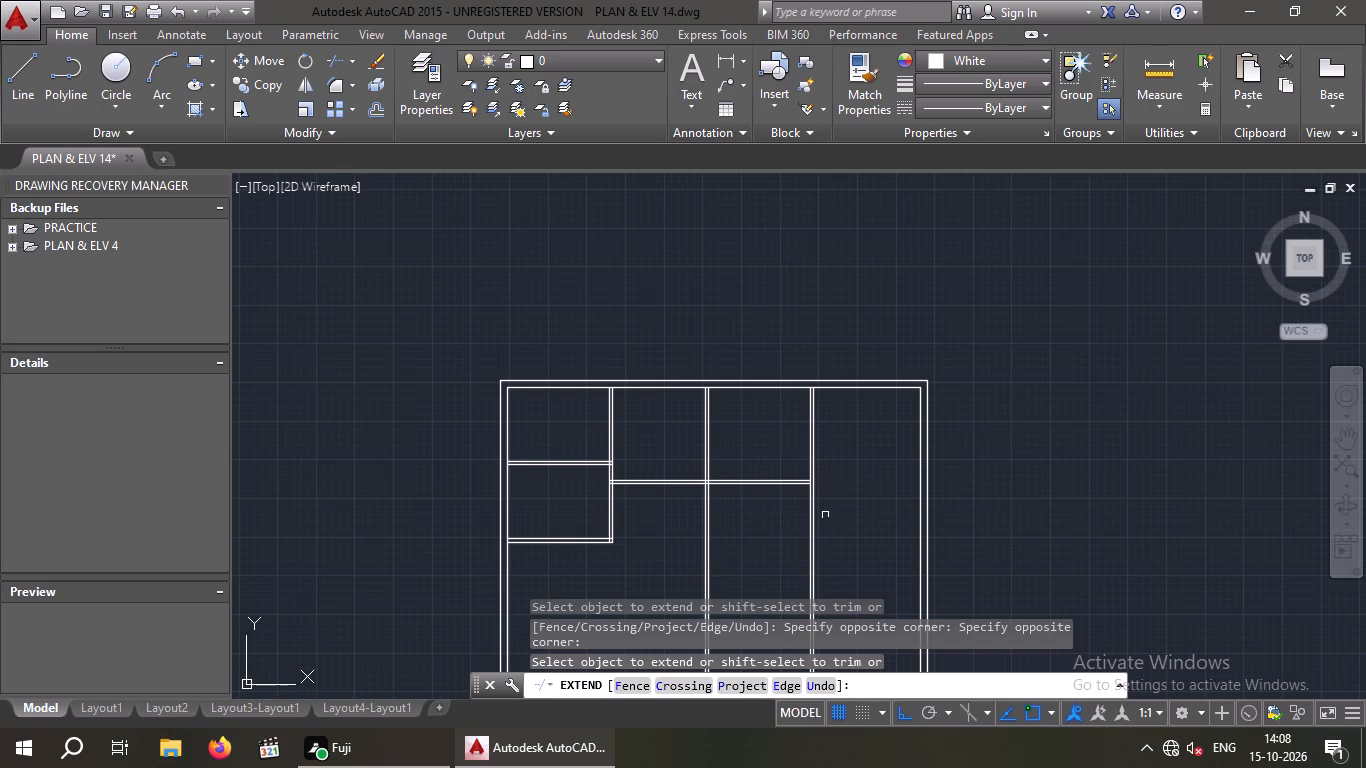
key("Escape")
key("Escape")
key("Escape")
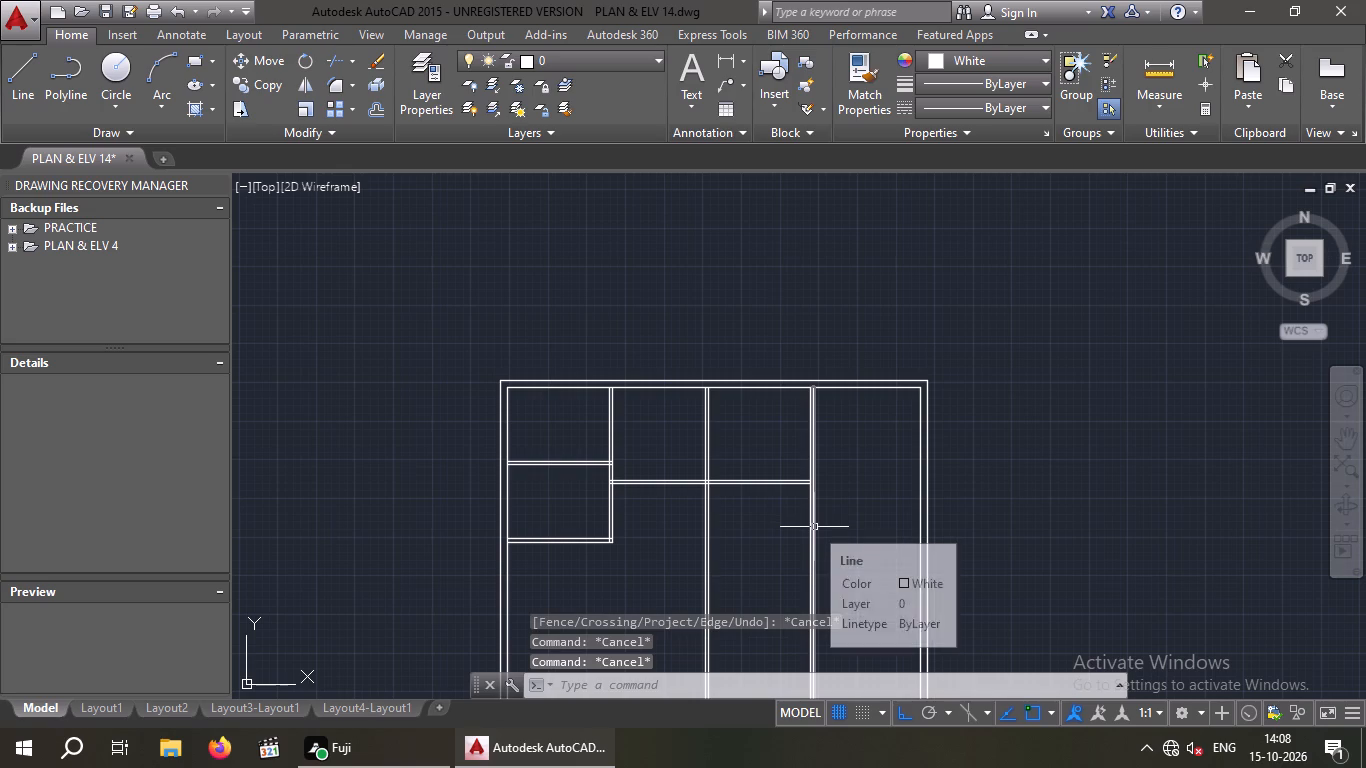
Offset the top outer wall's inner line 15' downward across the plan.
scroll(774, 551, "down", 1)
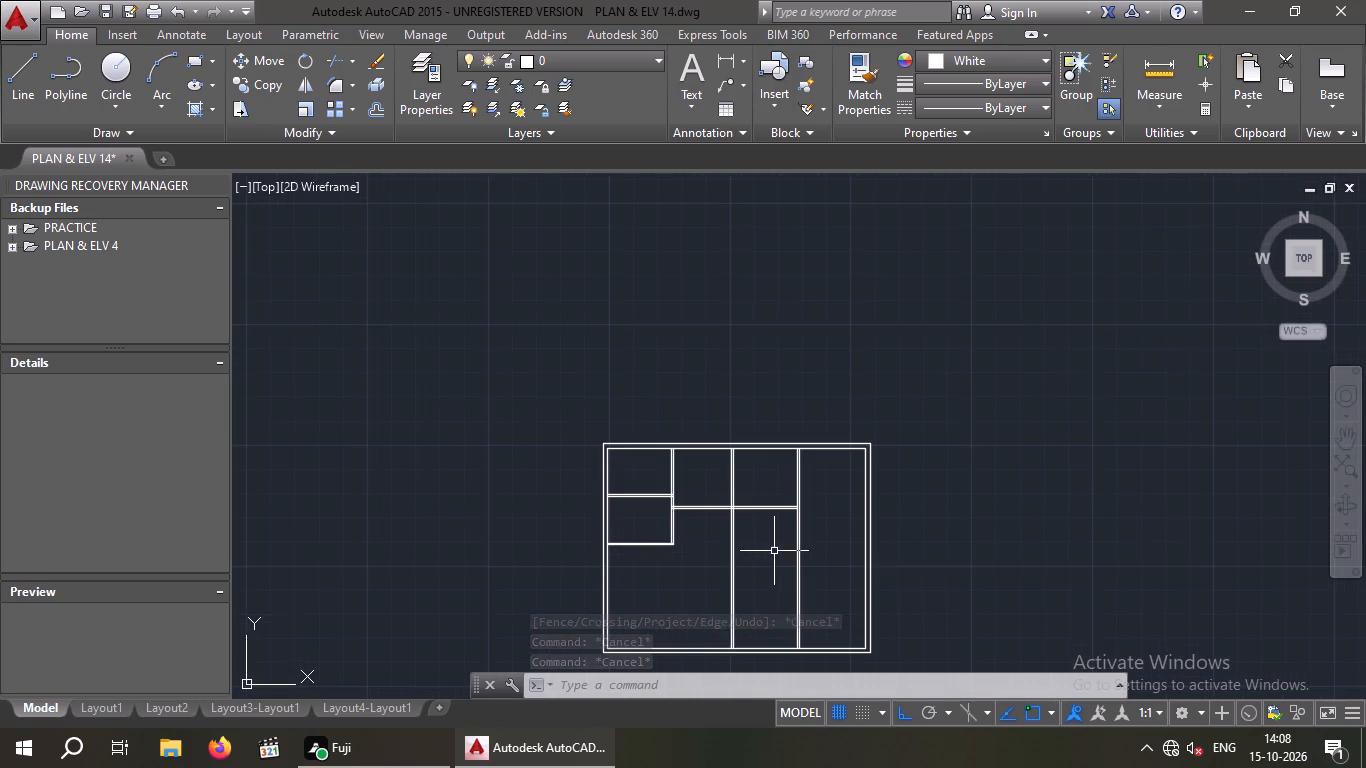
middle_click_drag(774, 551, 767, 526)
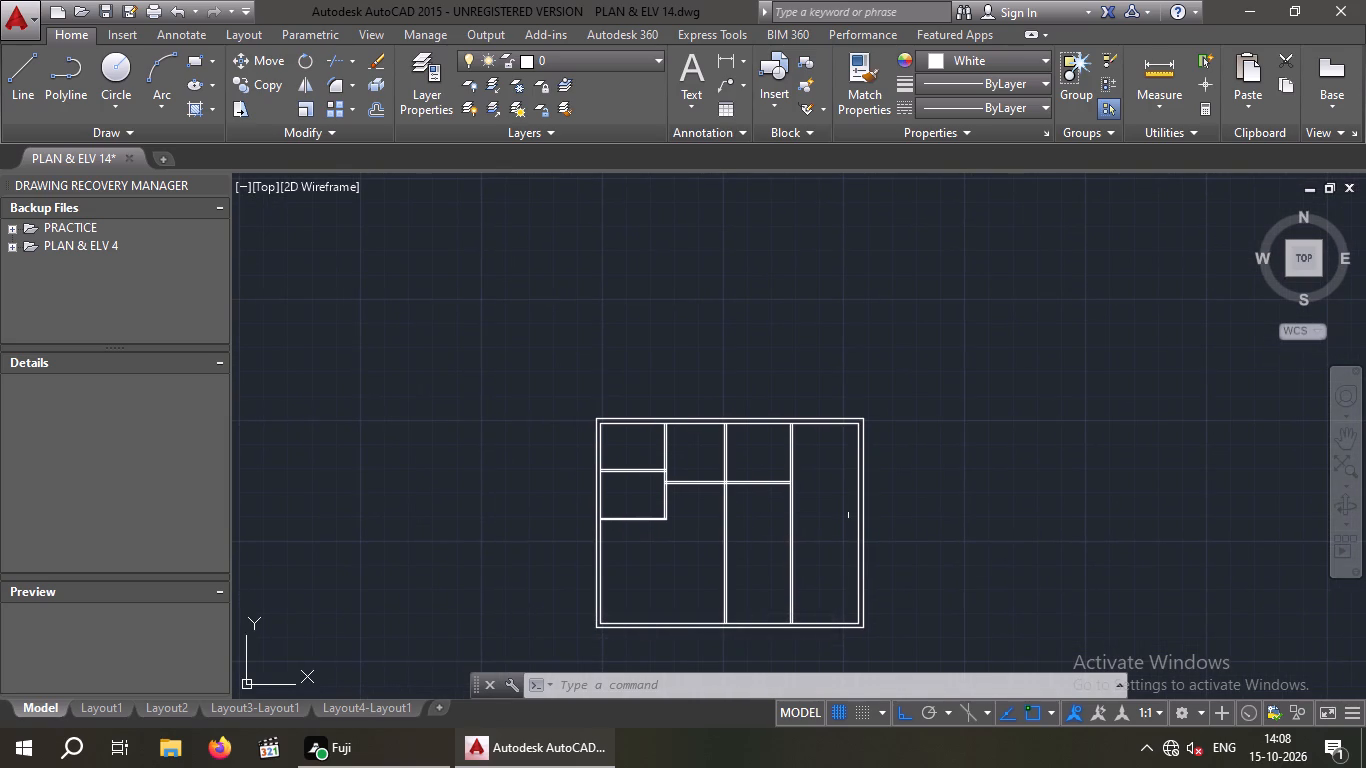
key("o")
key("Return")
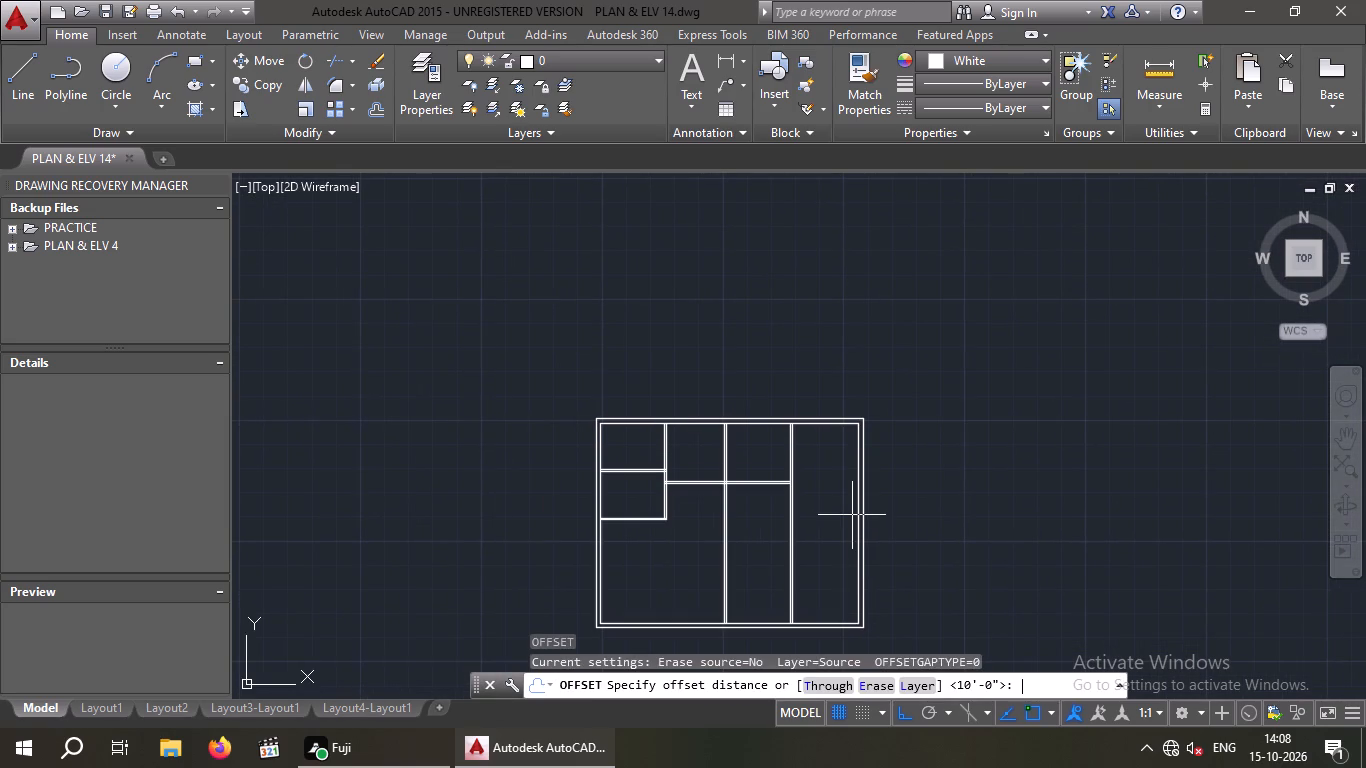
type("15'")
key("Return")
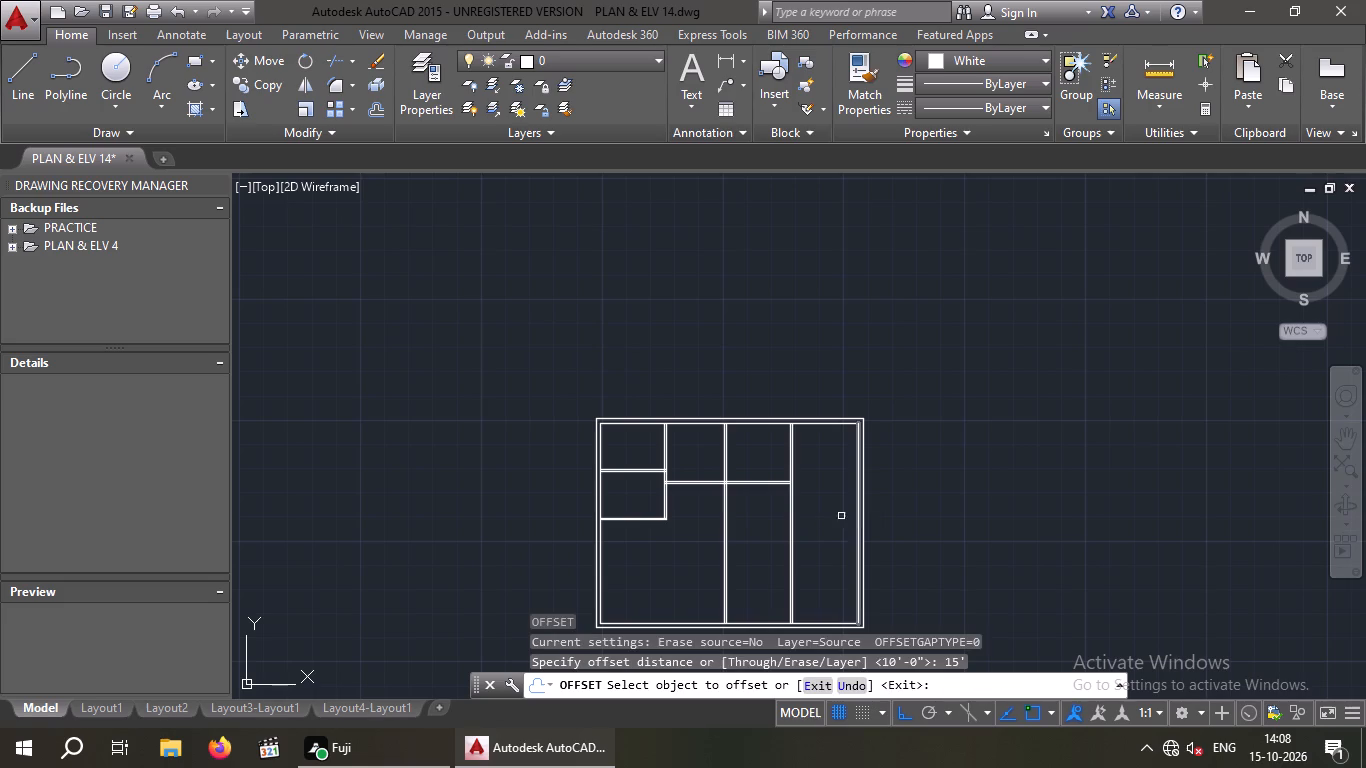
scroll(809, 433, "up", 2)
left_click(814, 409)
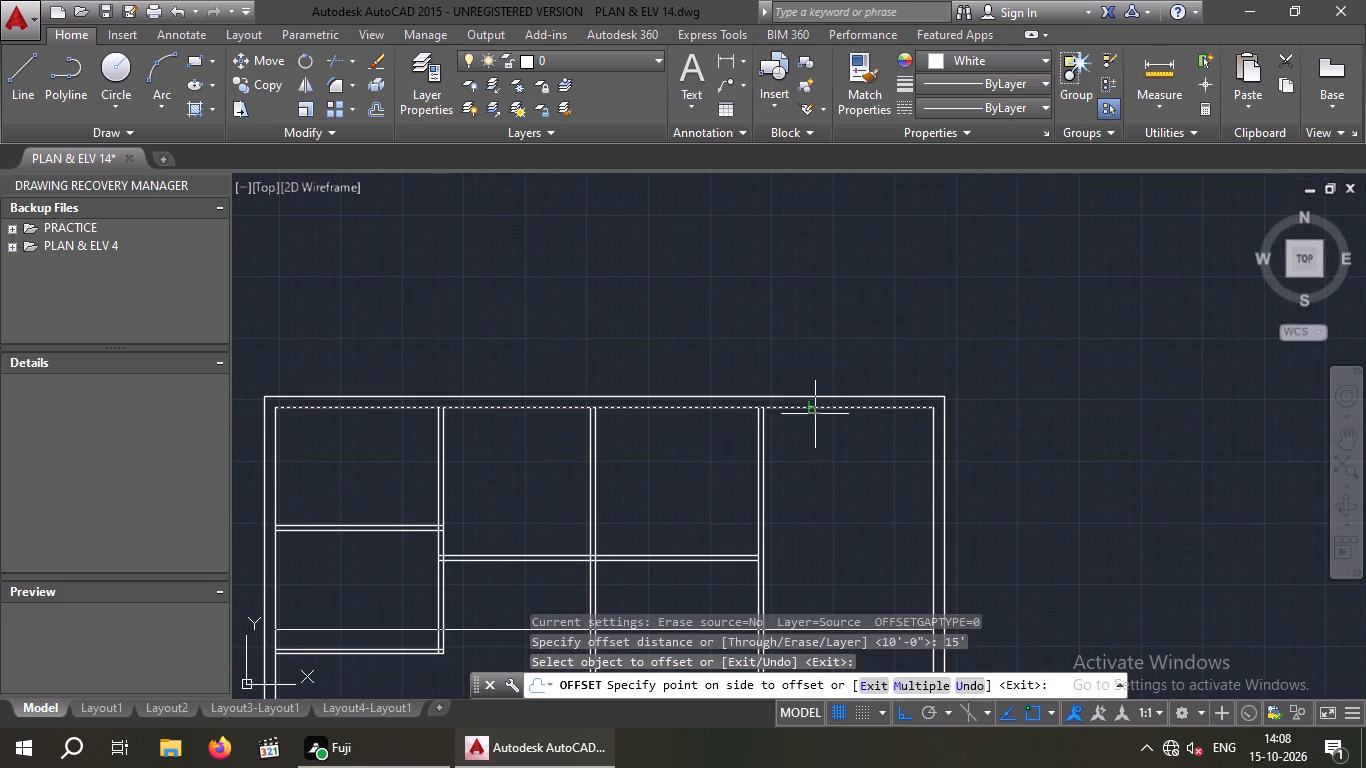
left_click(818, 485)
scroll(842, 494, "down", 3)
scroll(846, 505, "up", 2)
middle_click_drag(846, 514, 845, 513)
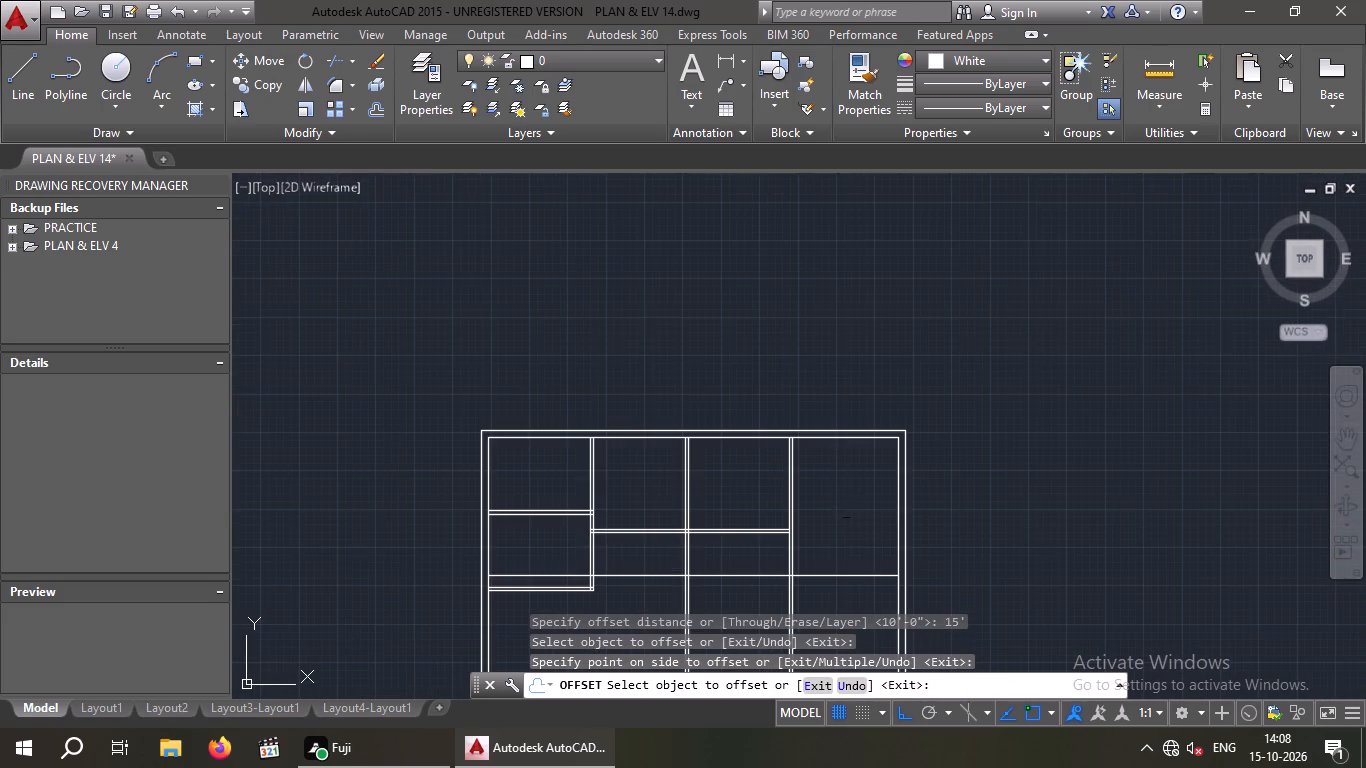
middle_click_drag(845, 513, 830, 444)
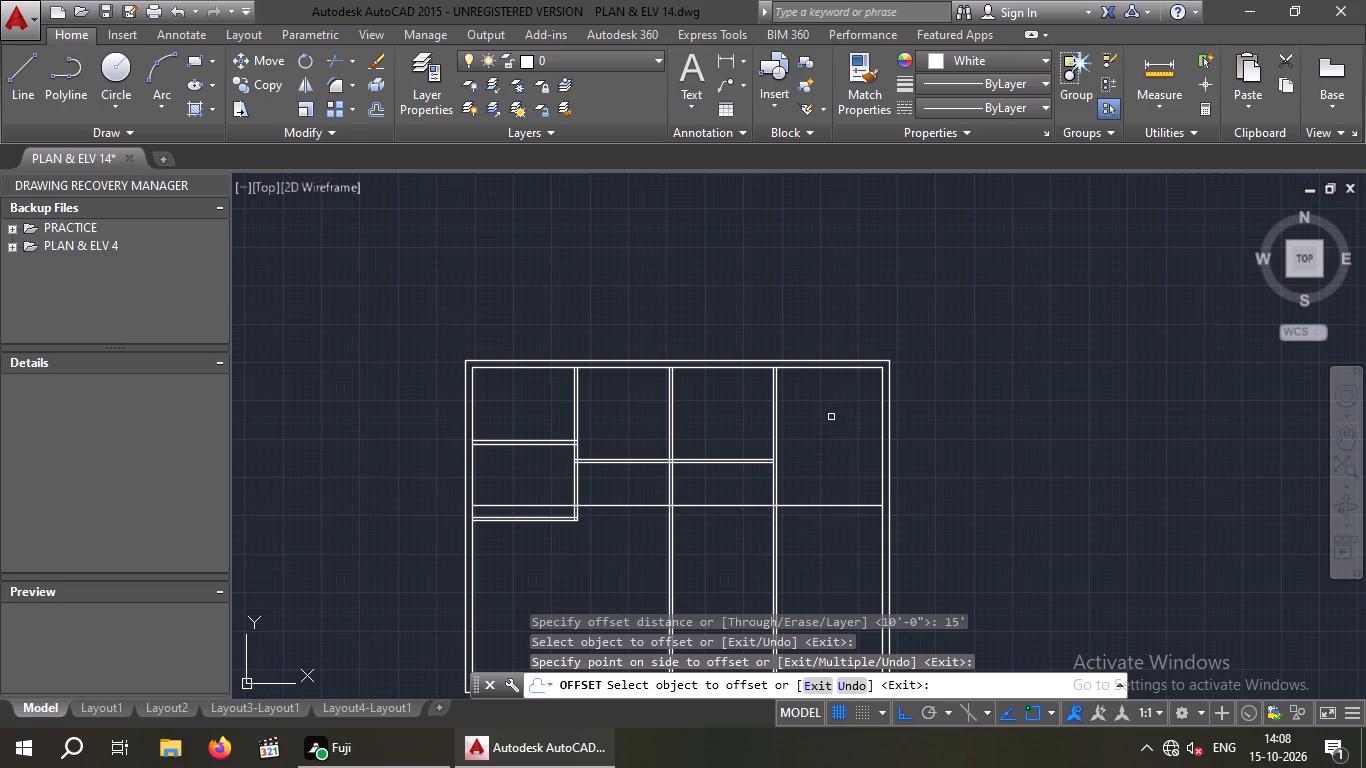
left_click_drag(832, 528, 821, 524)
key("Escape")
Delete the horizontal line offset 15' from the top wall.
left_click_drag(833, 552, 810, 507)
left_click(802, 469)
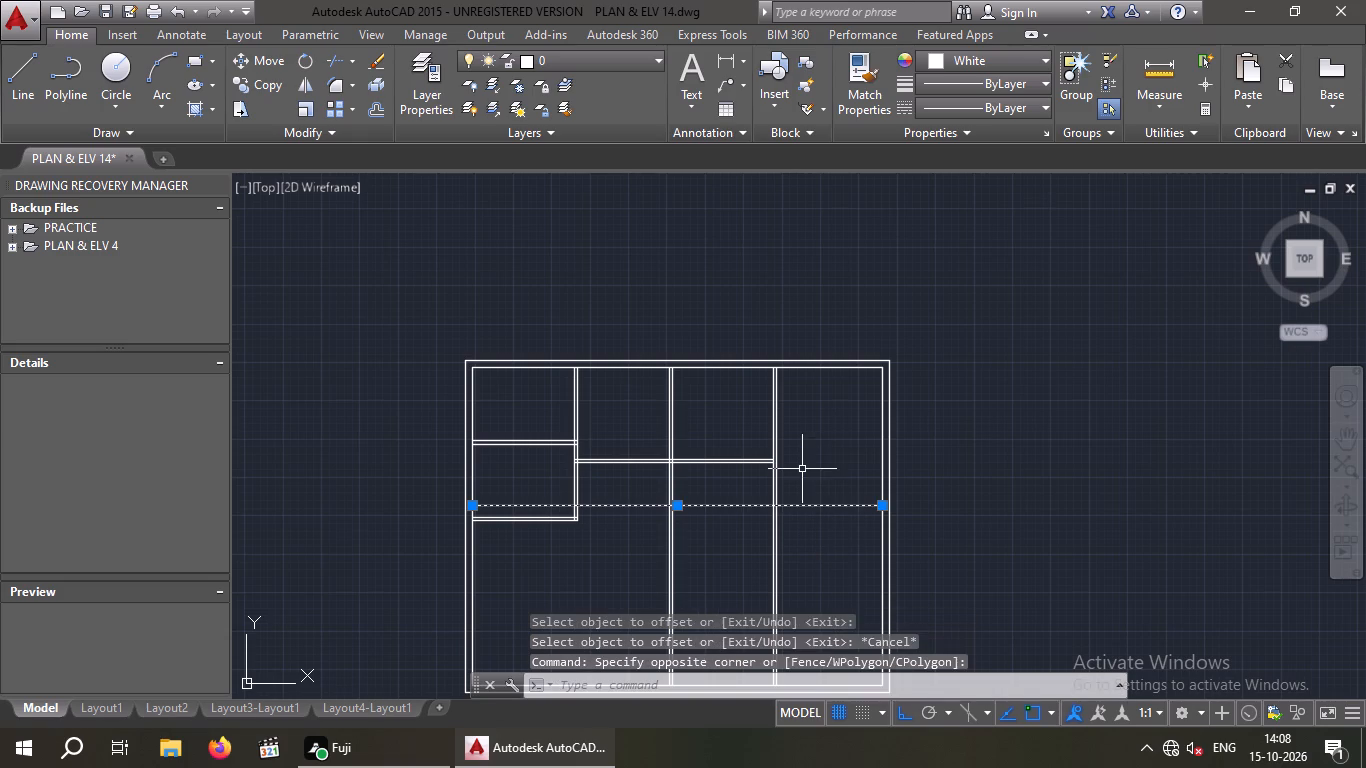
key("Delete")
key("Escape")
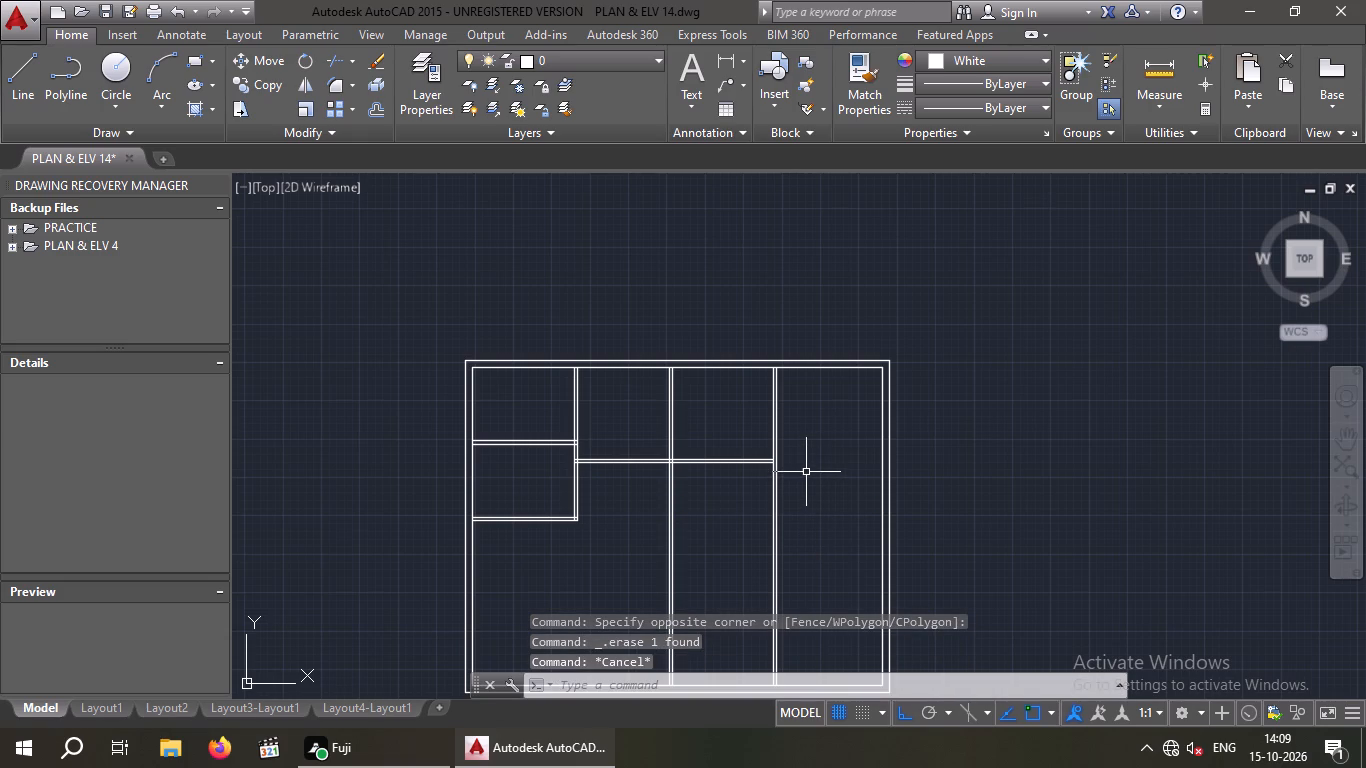
Offset the top outer wall's inner line 14' downward to start the rightmost bay's horizontal partition.
key("o")
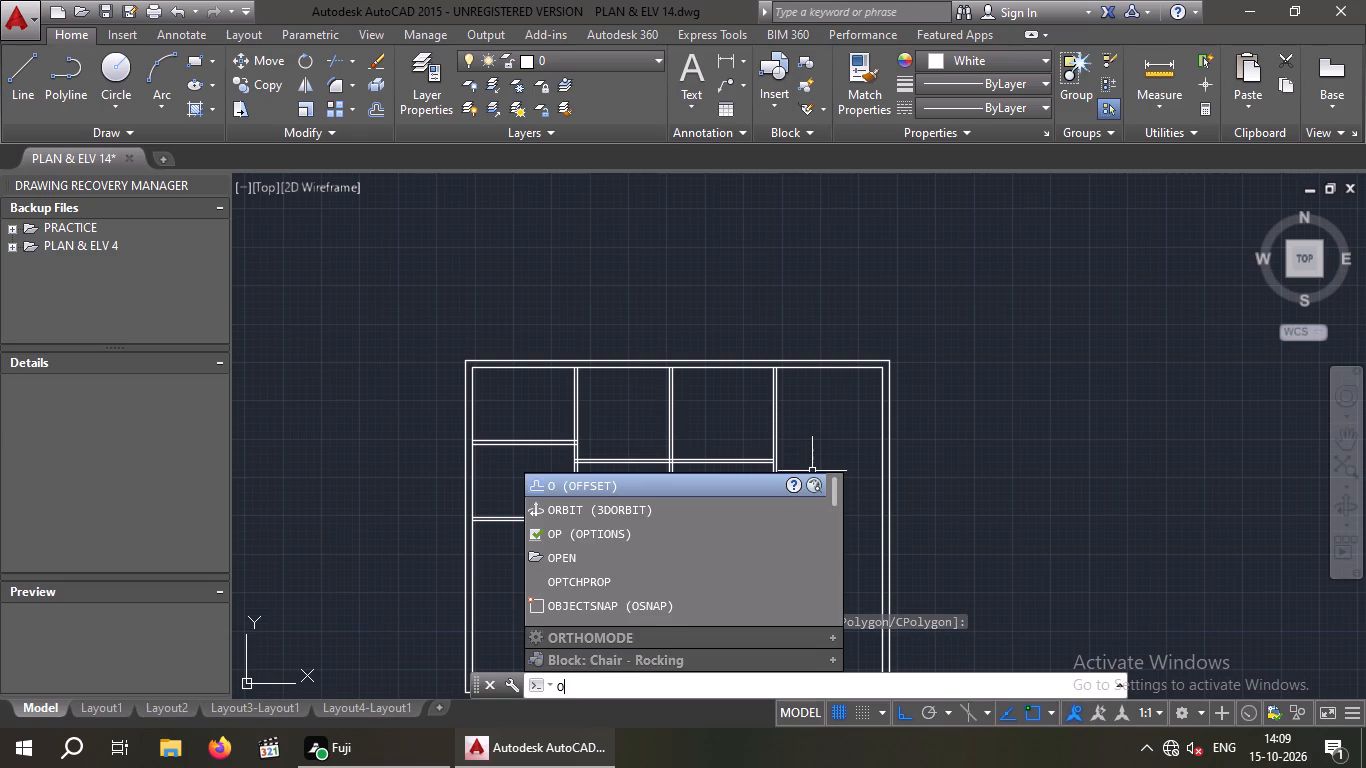
key("Escape")
key("o")
key("Return")
type("14'")
key("Return")
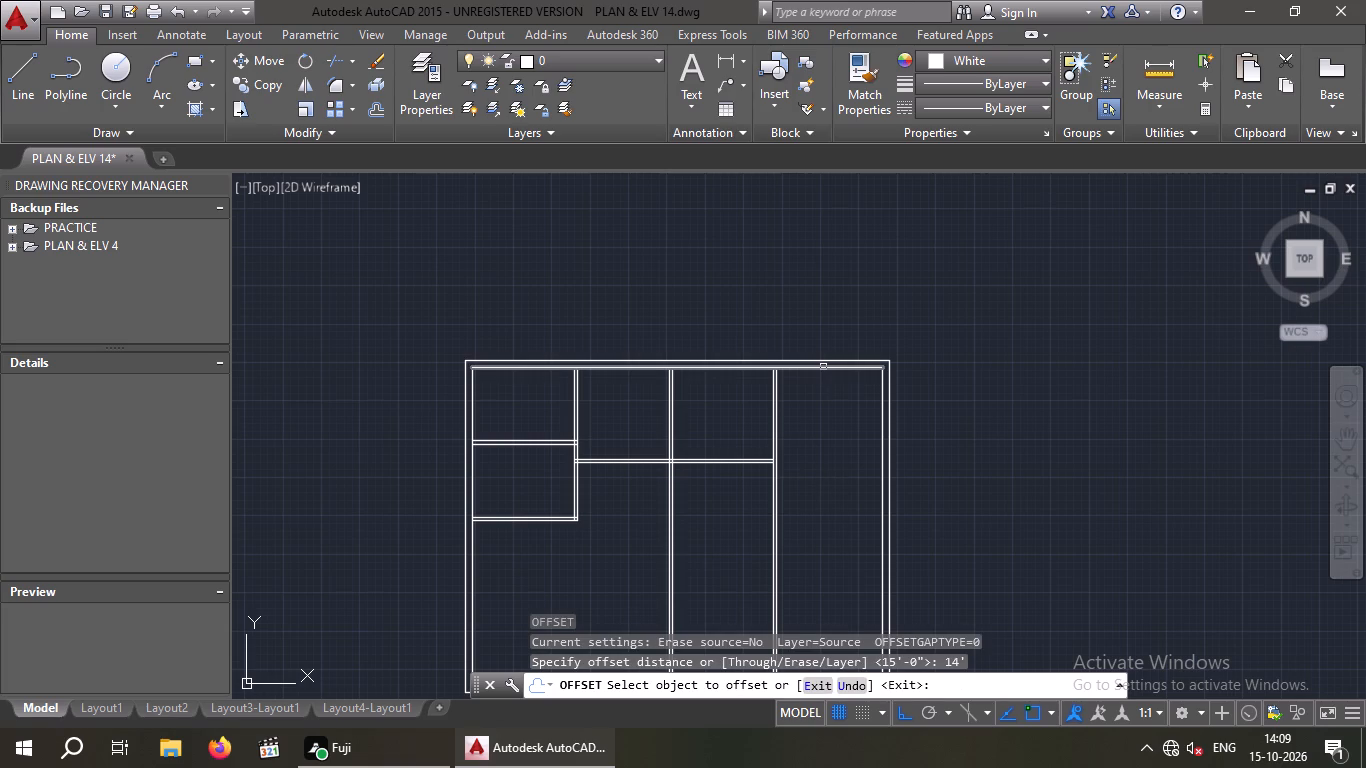
left_click_drag(823, 367, 823, 381)
left_click(816, 445)
key("Escape")
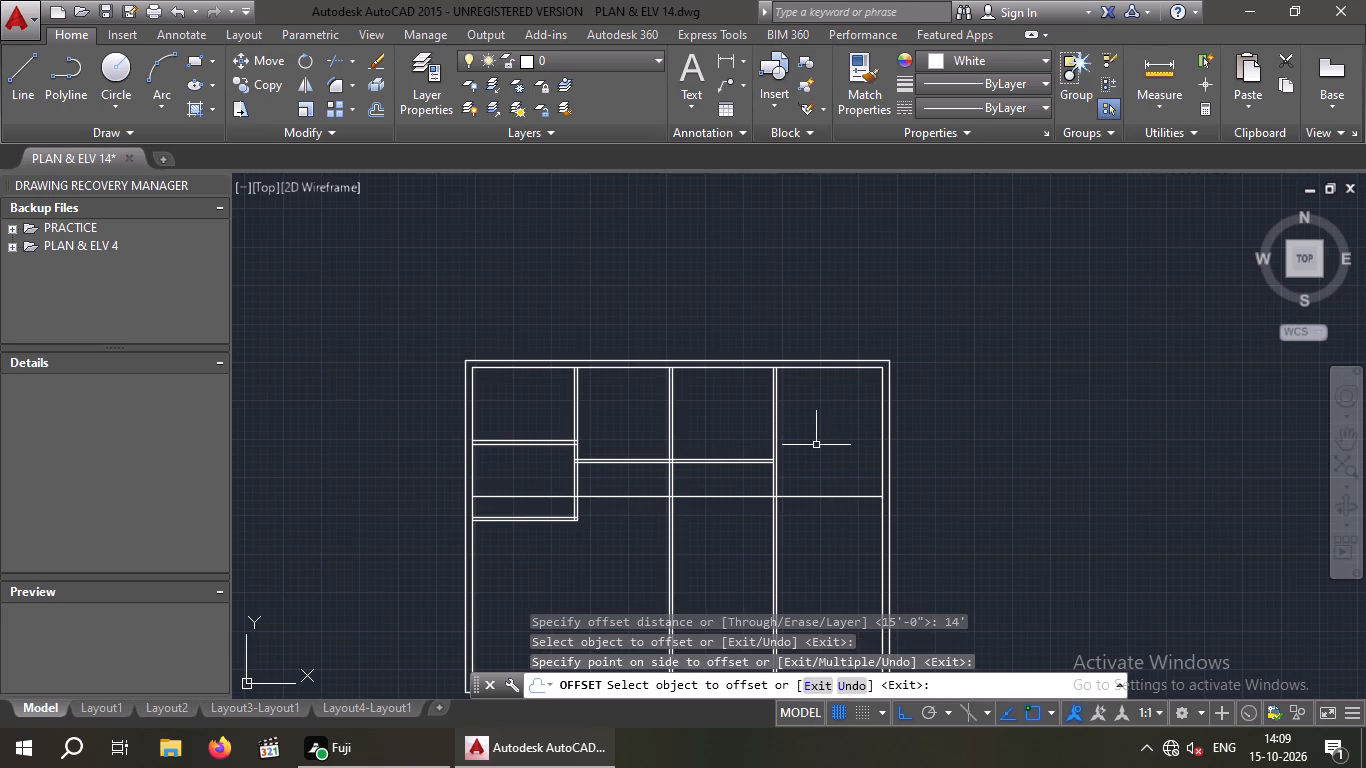
key("Escape")
Offset the rightmost bay's new horizontal partition line 4" downward to give it its thickness.
key("o")
key("Return")
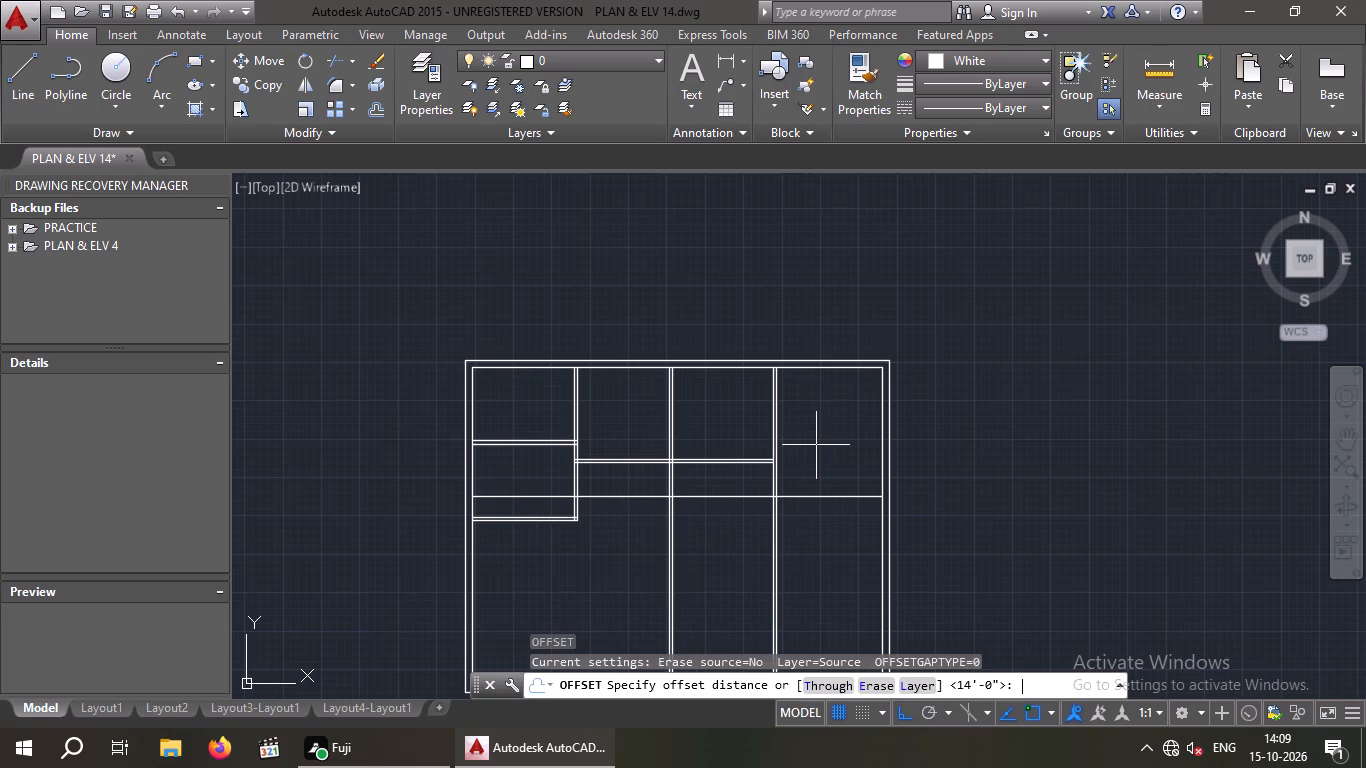
type("4\"")
key("Return")
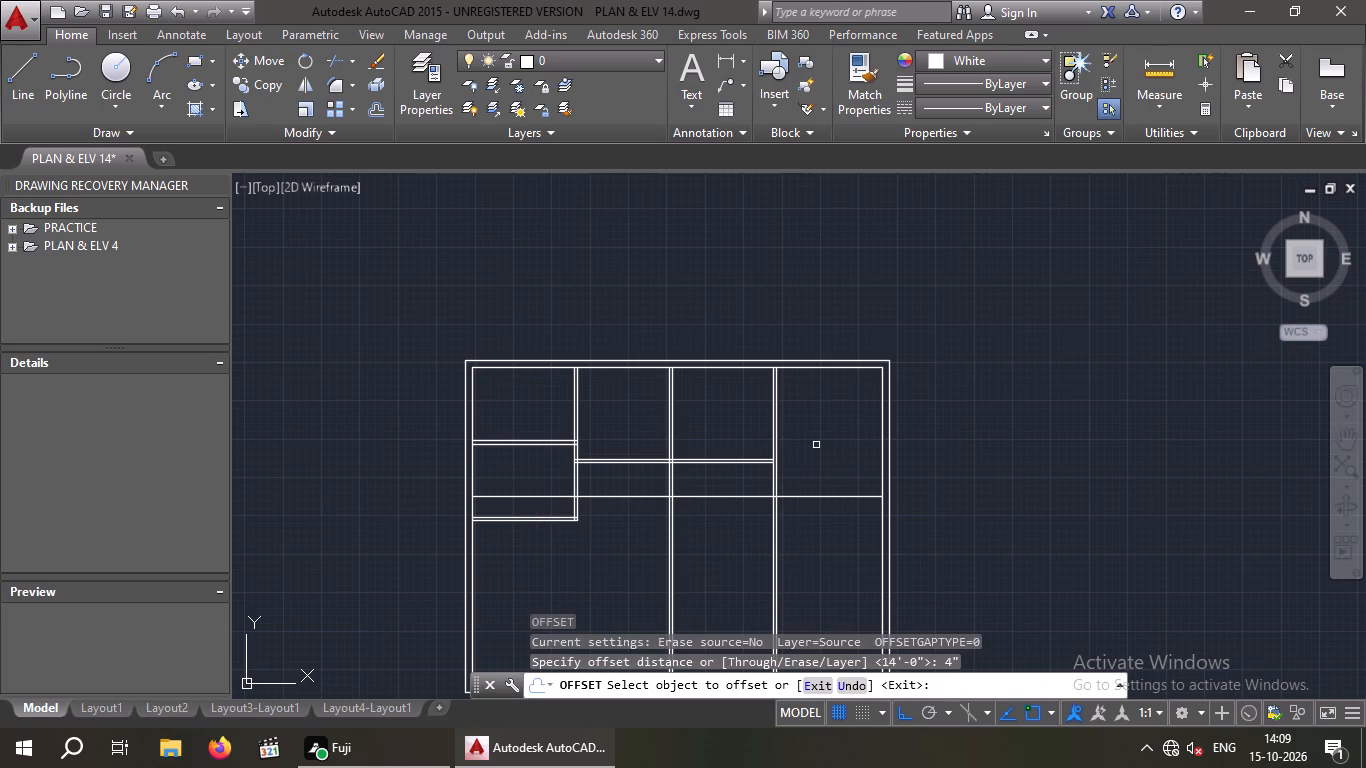
left_click_drag(810, 497, 816, 515)
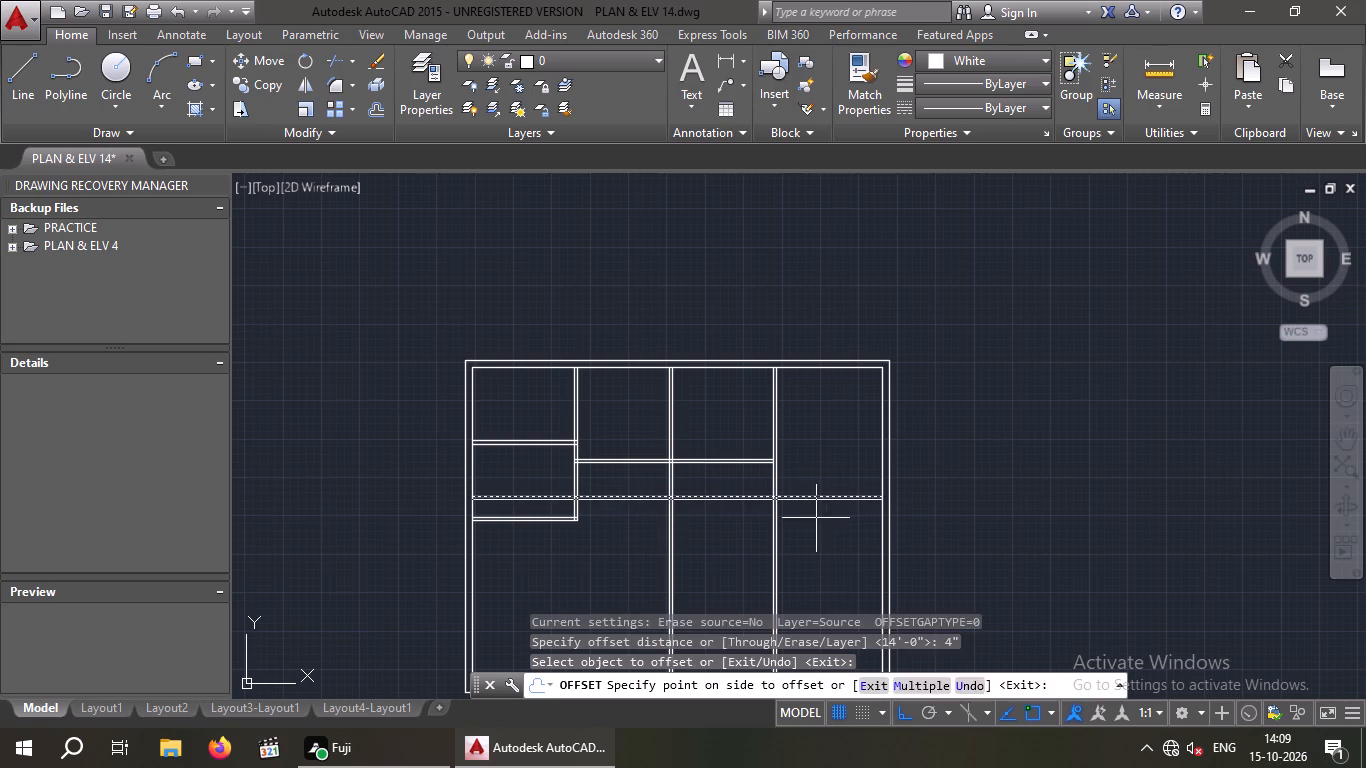
left_click(816, 518)
key("Escape")
Trim both lines of the newest horizontal partition out of the third bay.
type("TR")
key("space")
key("space")
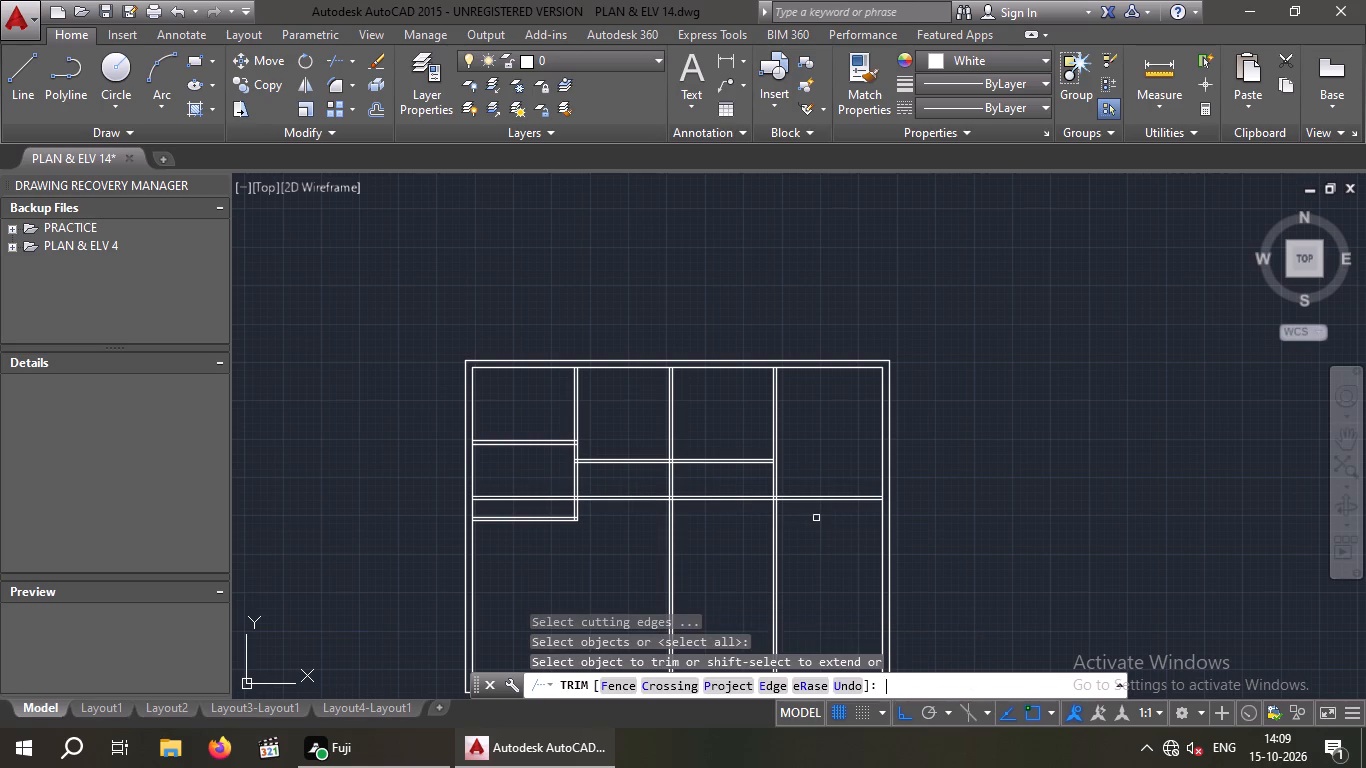
left_click_drag(752, 519, 738, 515)
left_click(718, 492)
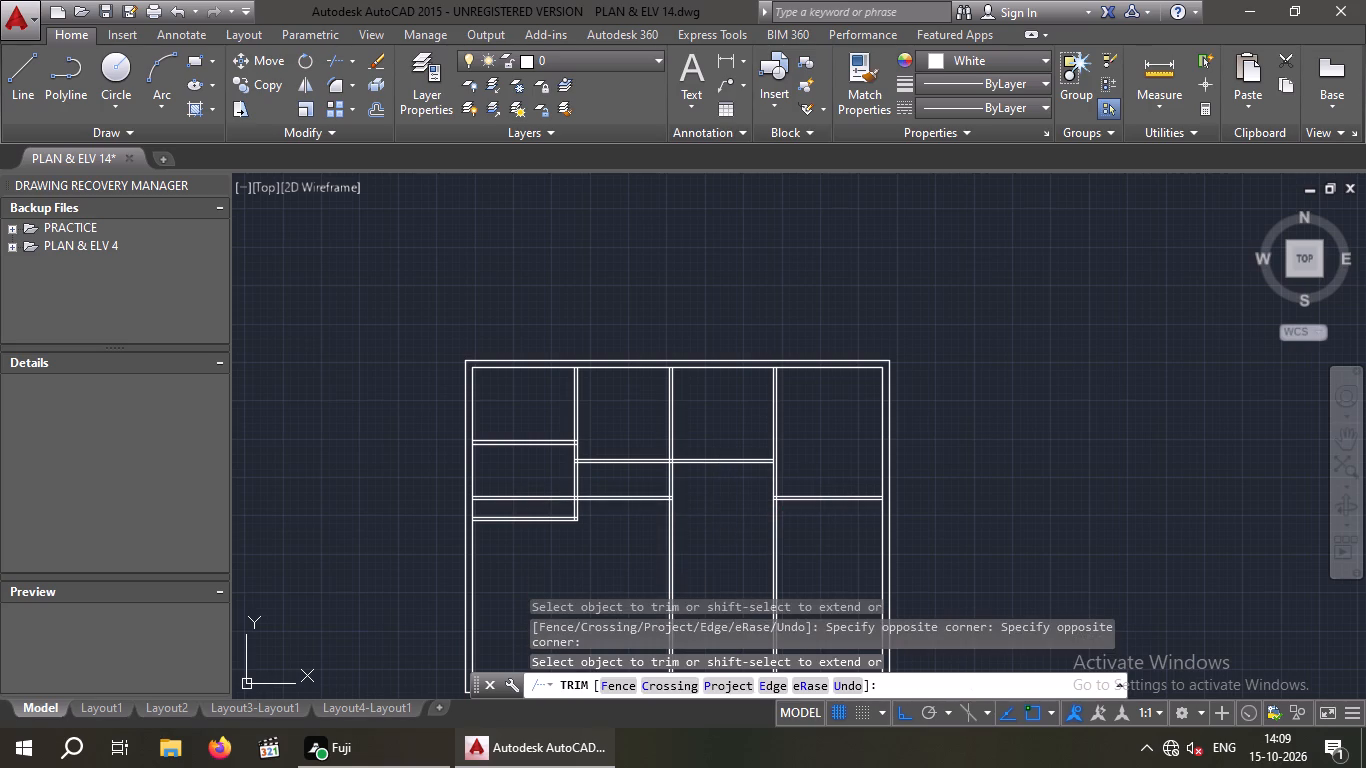
key("Escape")
Delete the newest partition's two leftover lines across the first and second bays.
left_click_drag(631, 525, 626, 512)
left_click(620, 489)
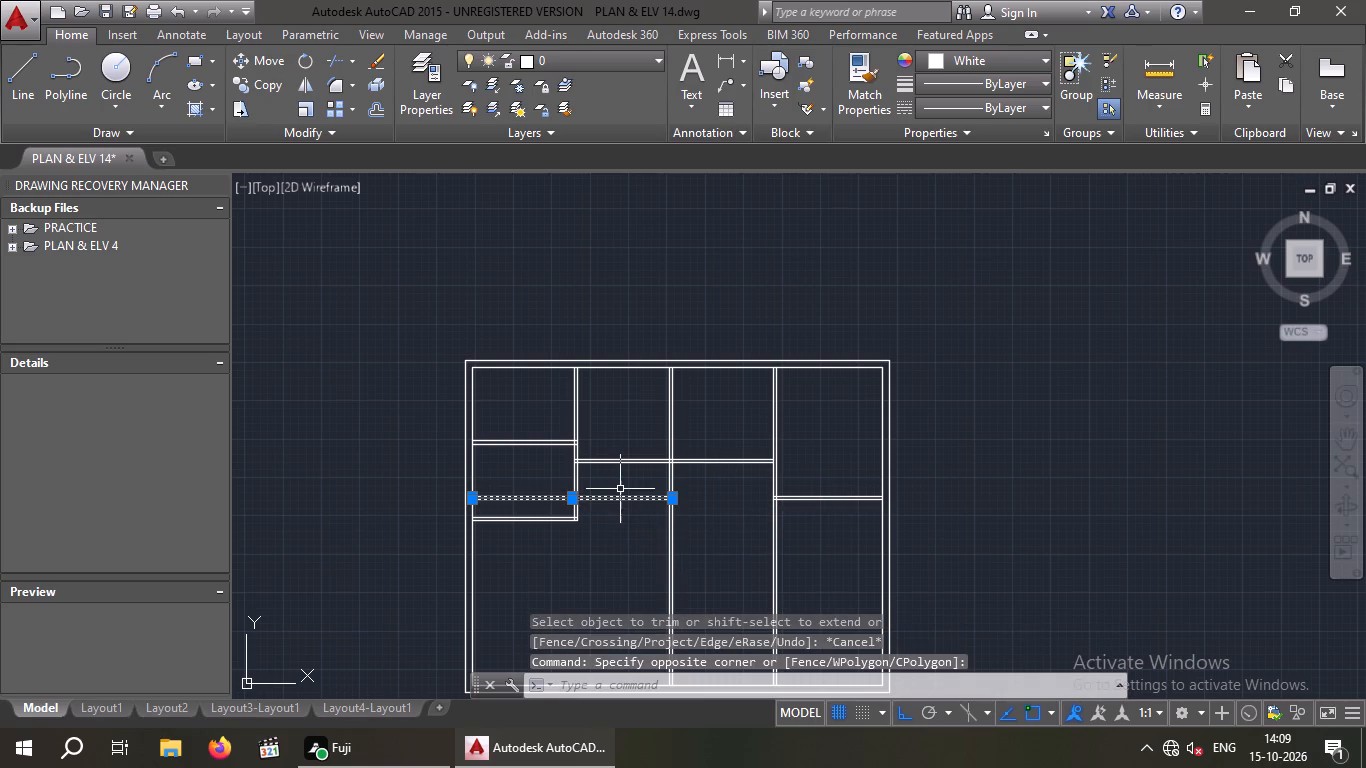
key("Delete")
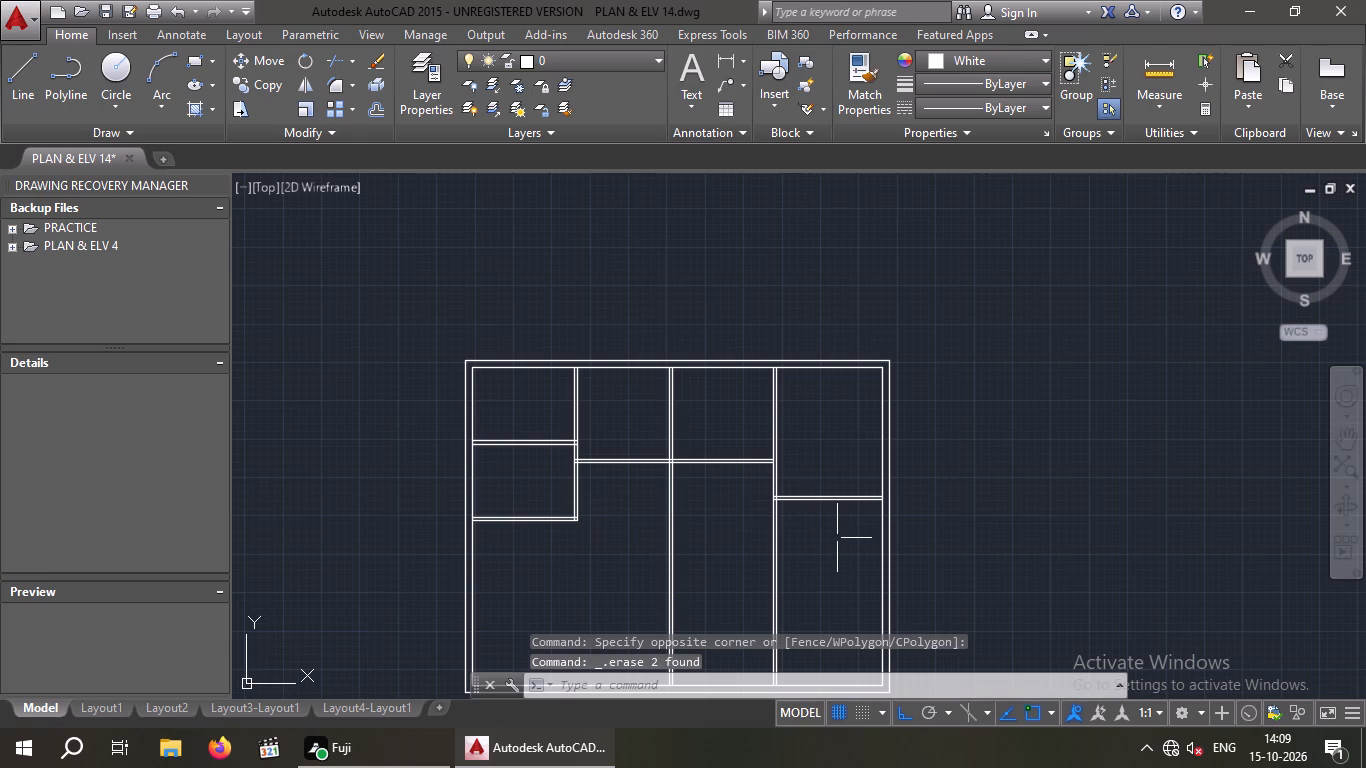
Offset the lower line of the rightmost bay's horizontal partition 6' downward to start a second partition.
middle_click(837, 535)
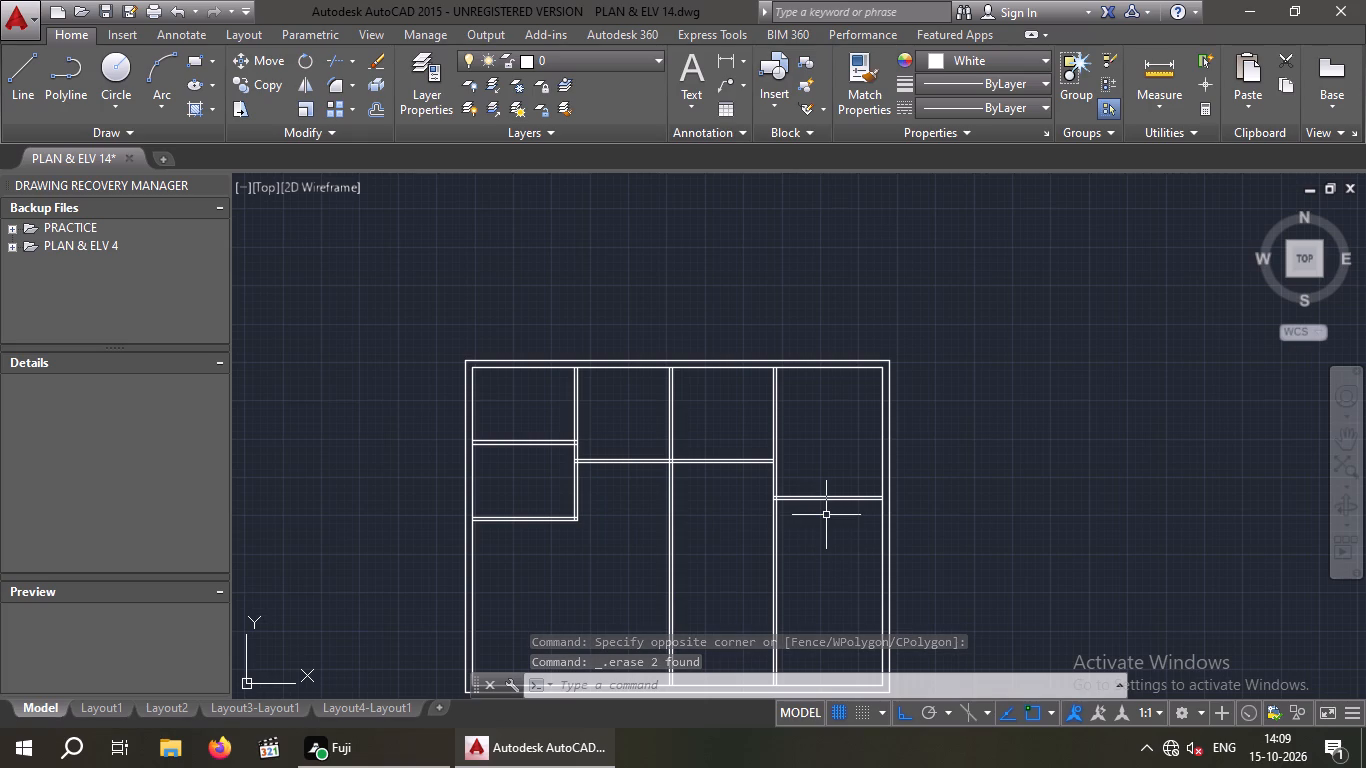
key("o")
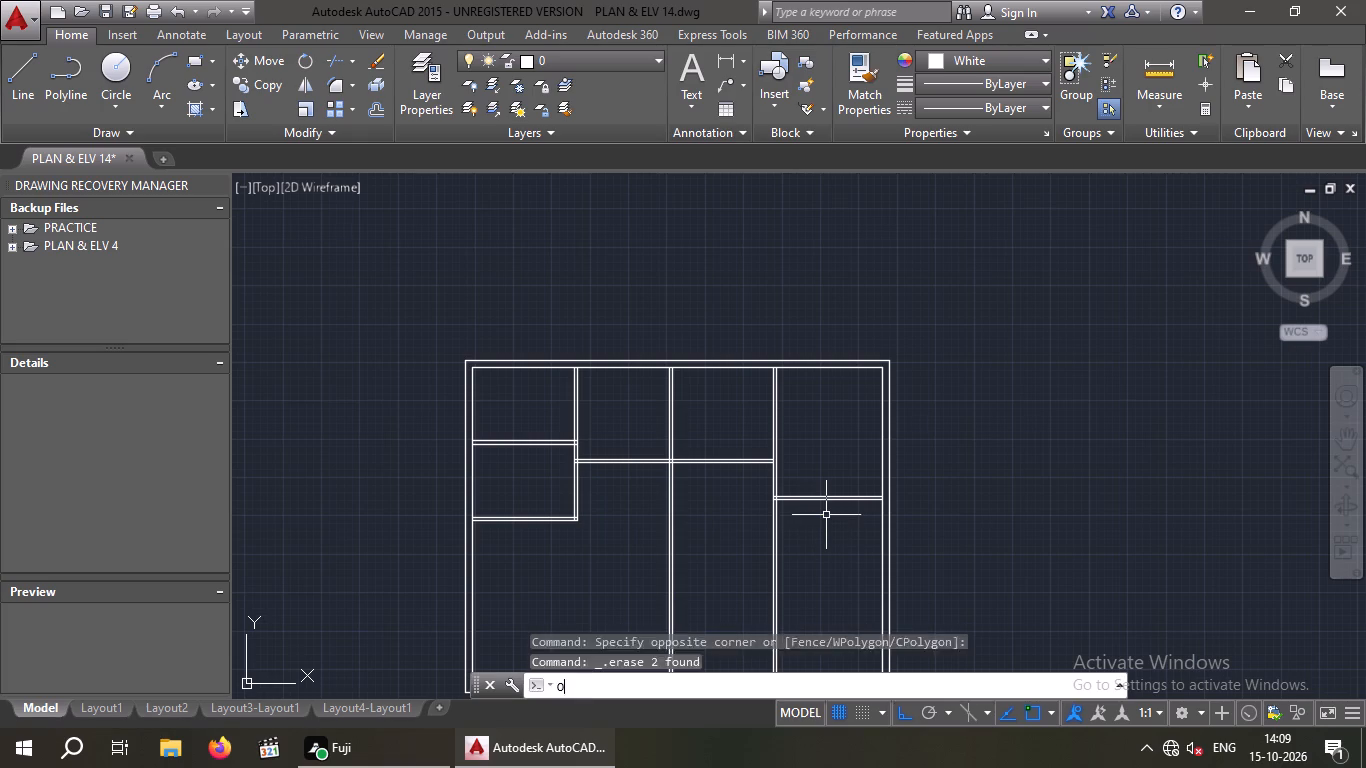
key("Return")
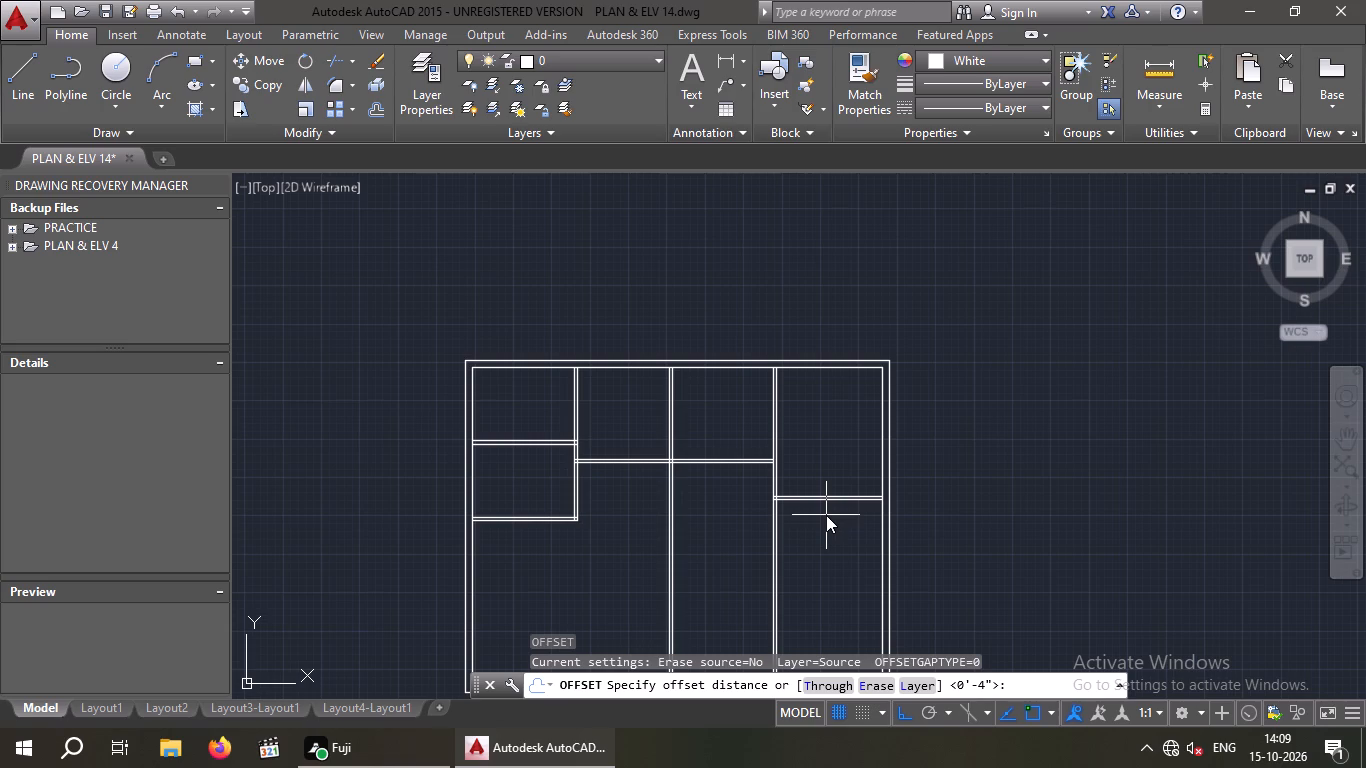
key("6")
key("apostrophe")
key("Return")
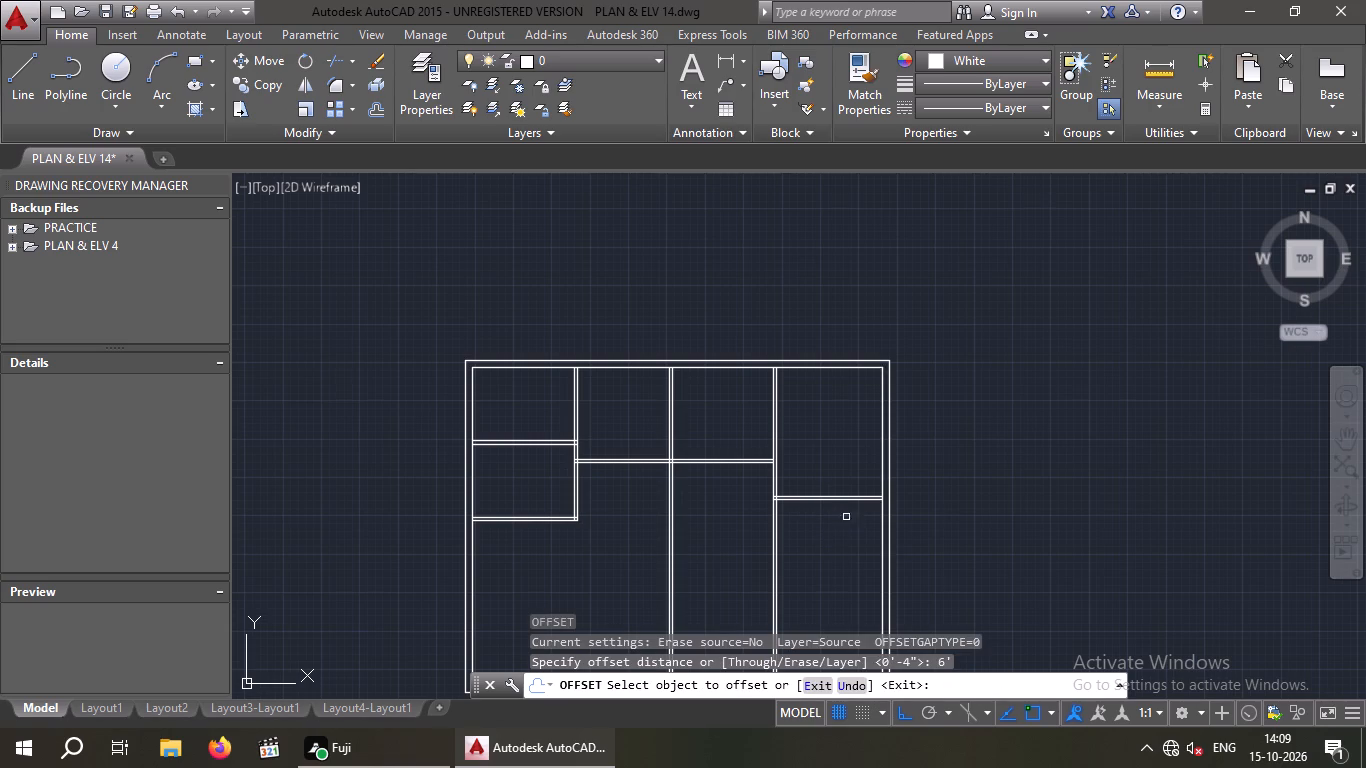
scroll(831, 507, "up", 2)
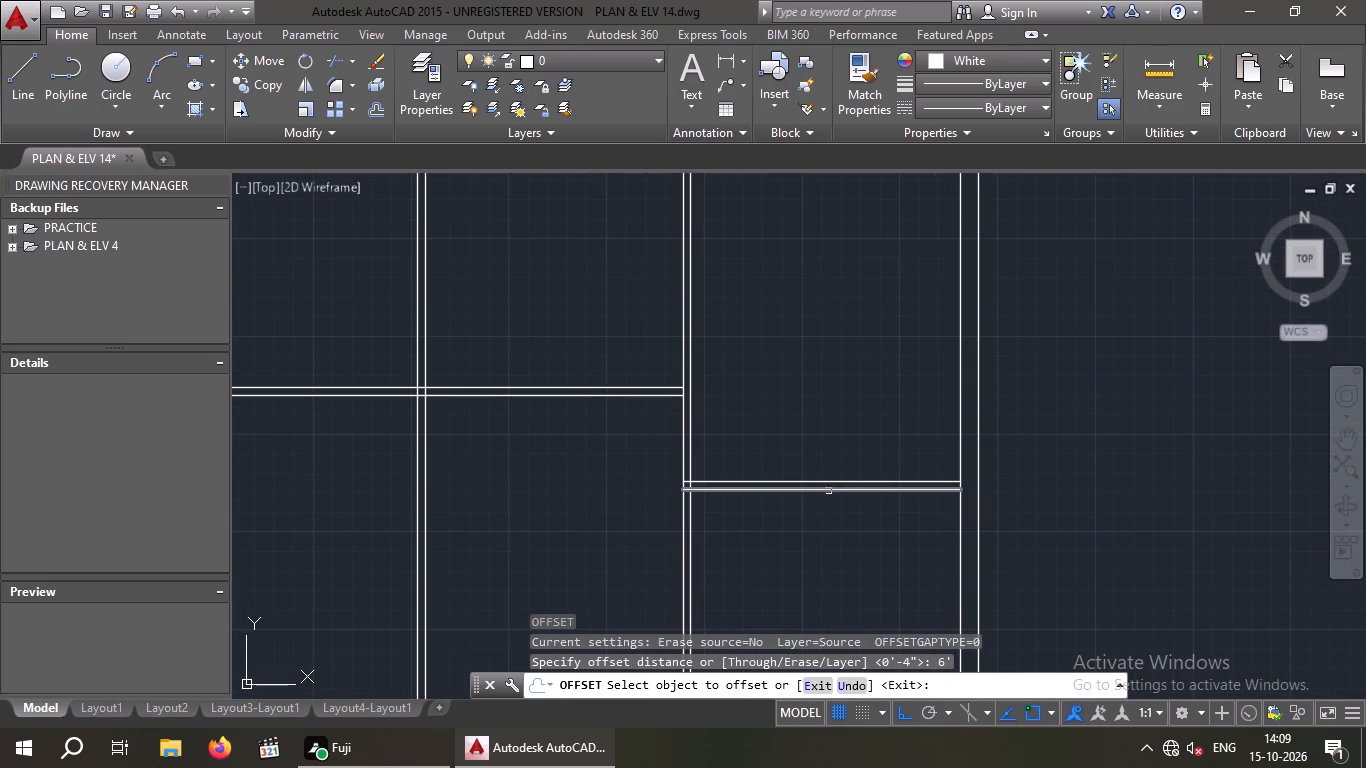
left_click(828, 490)
left_click(828, 547)
scroll(828, 550, "down", 1)
middle_click_drag(828, 550, 812, 476)
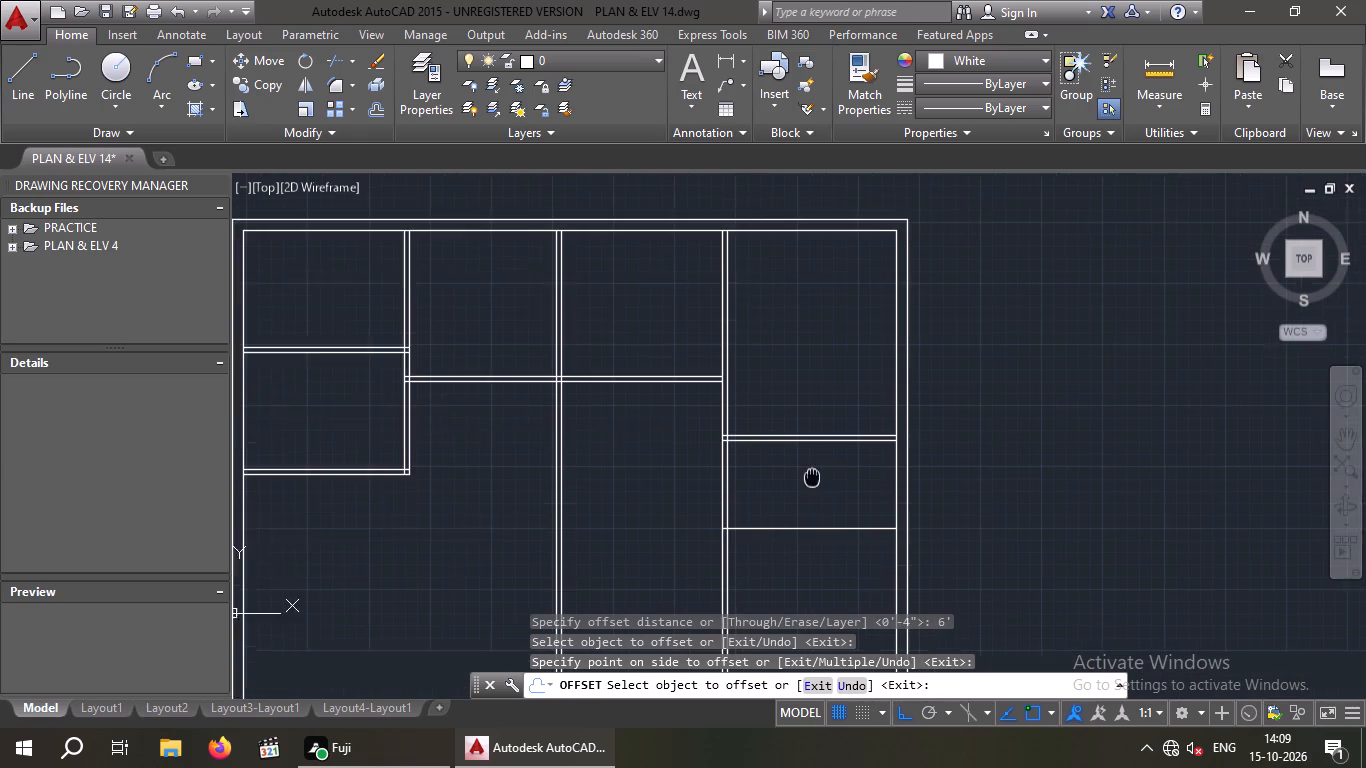
middle_click_drag(812, 476, 812, 469)
key("Escape")
key("Escape")
Offset the rightmost bay's new lower line 4" downward to give the second partition its thickness.
key("o")
key("Return")
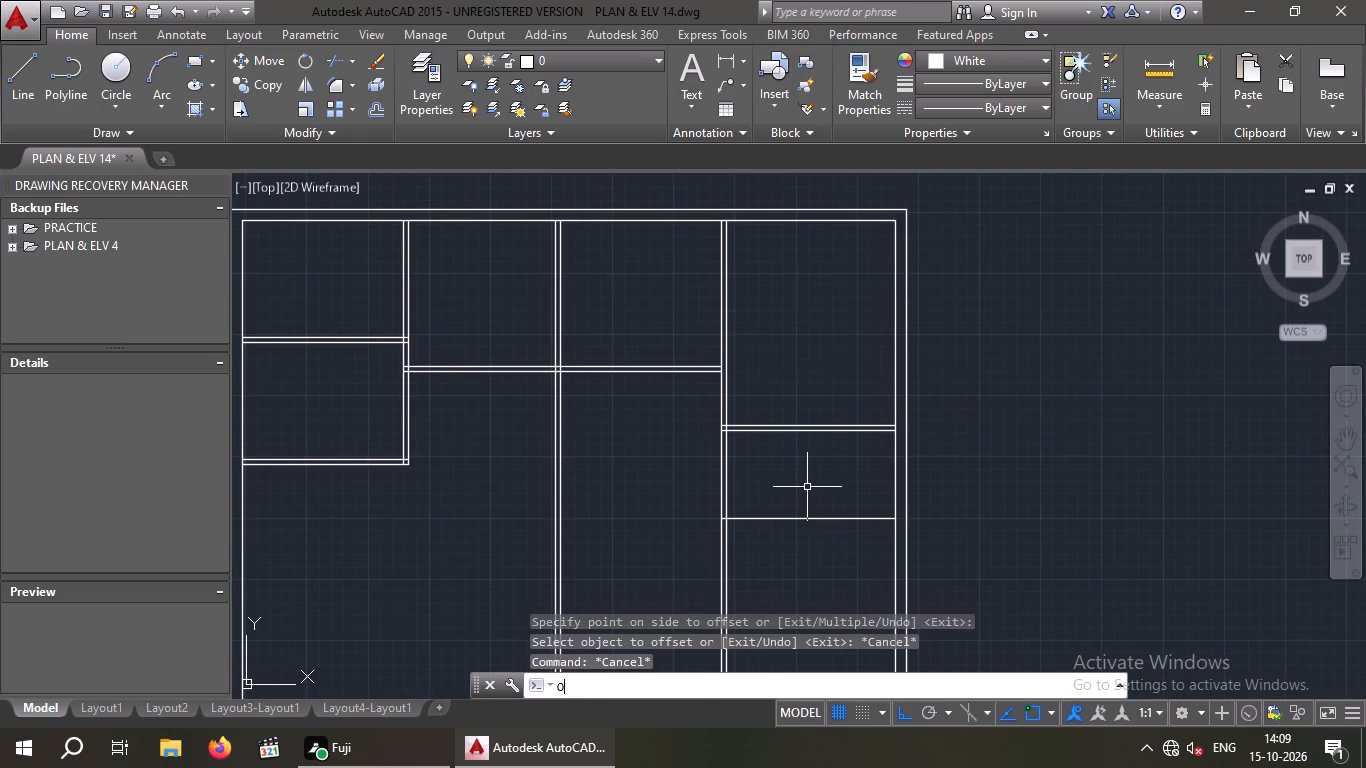
type("4\"")
key("Return")
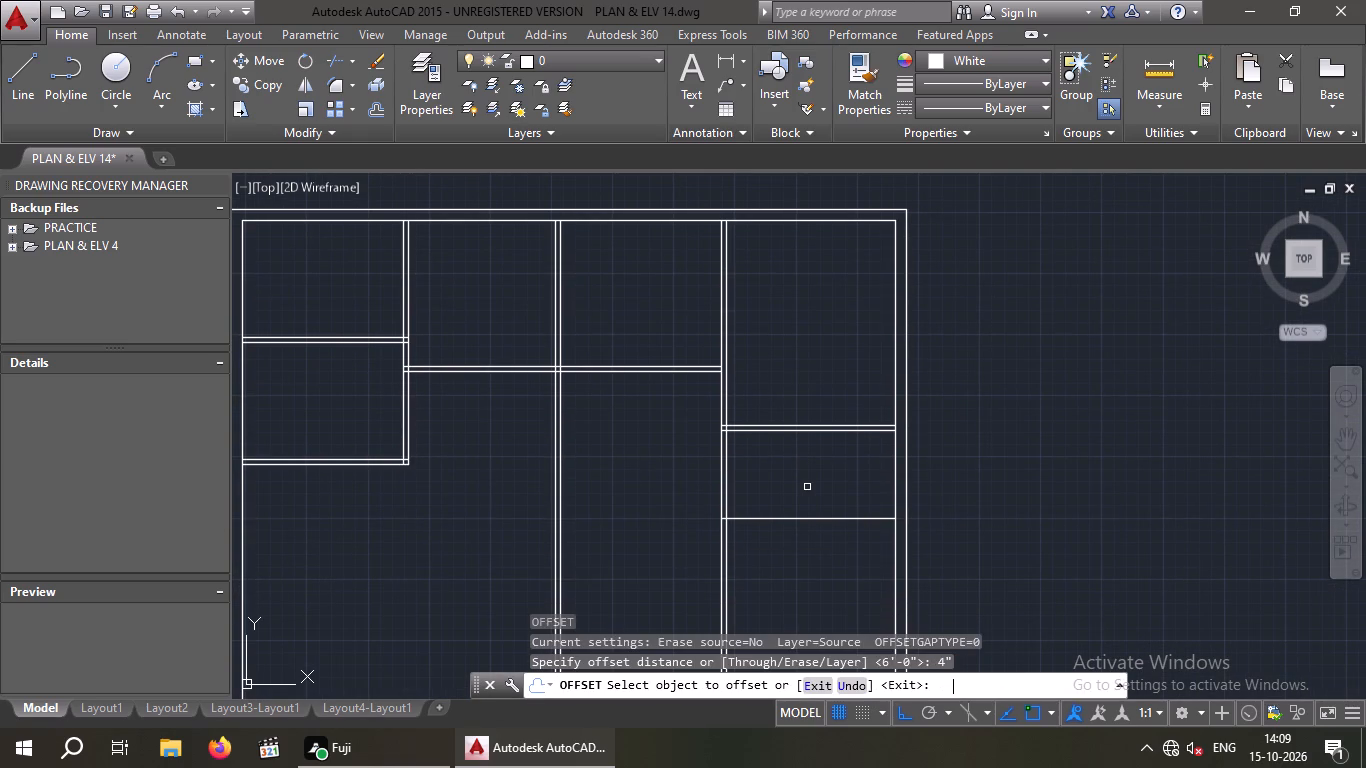
left_click_drag(806, 517, 807, 530)
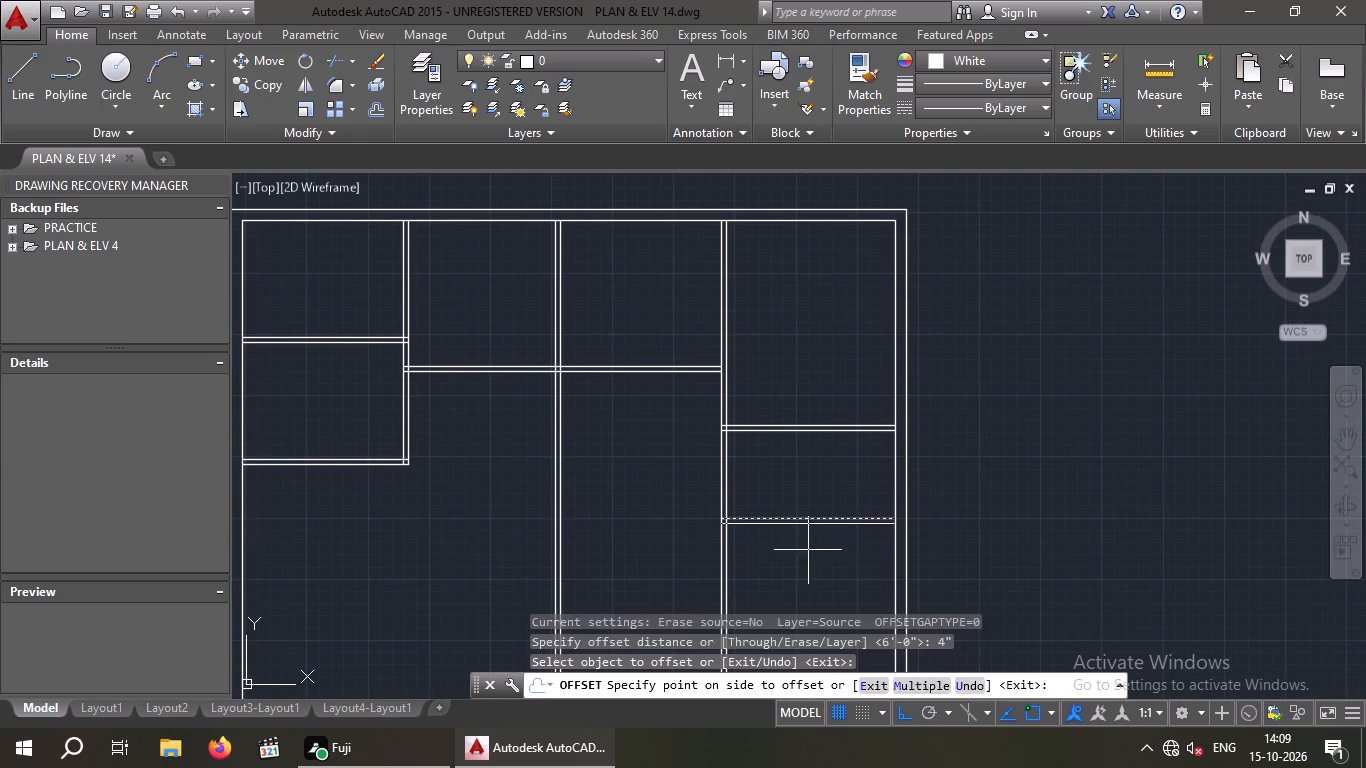
left_click(808, 550)
middle_click_drag(820, 547, 819, 447)
scroll(820, 450, "down", 1)
scroll(812, 488, "up", 1)
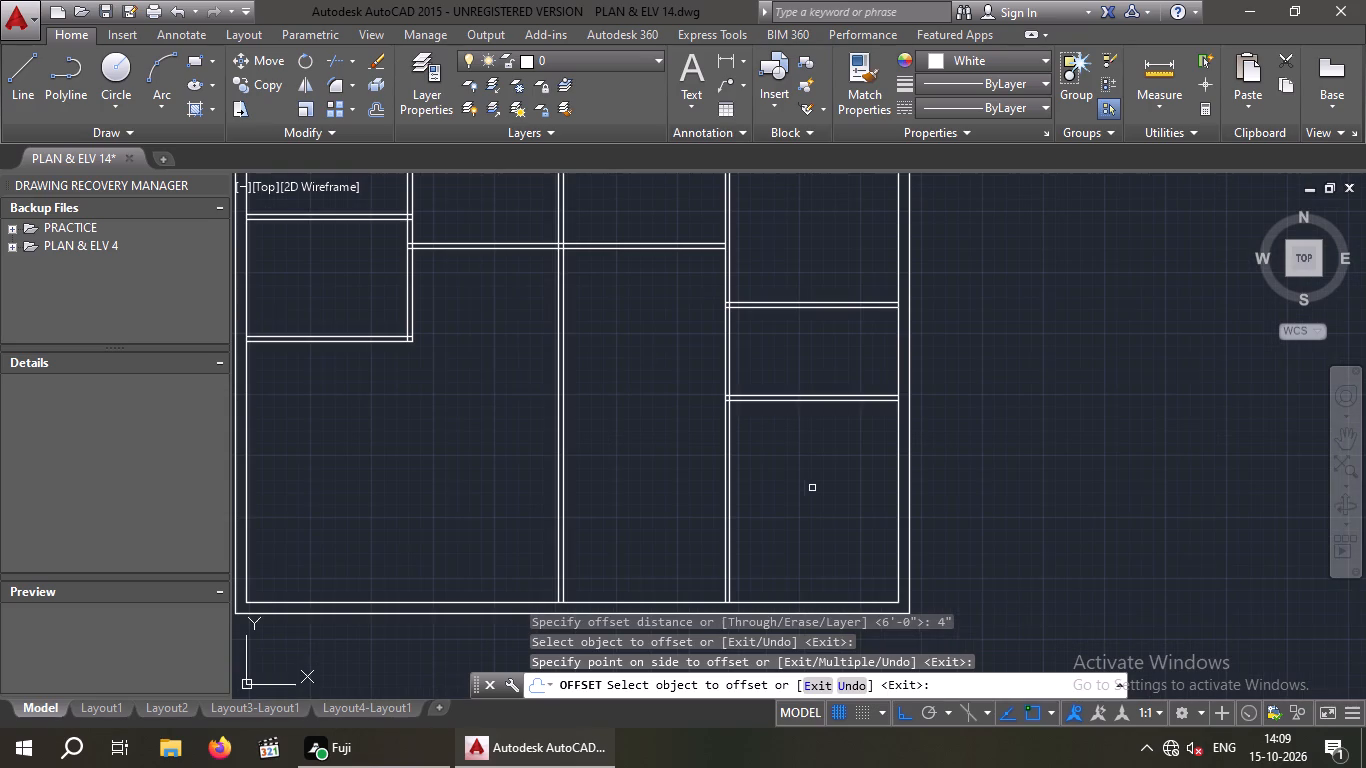
key("Escape")
Check the distance from the rightmost bay's lower partition to the bottom wall's inner line with a linear dimension, without placing it.
left_click(718, 58)
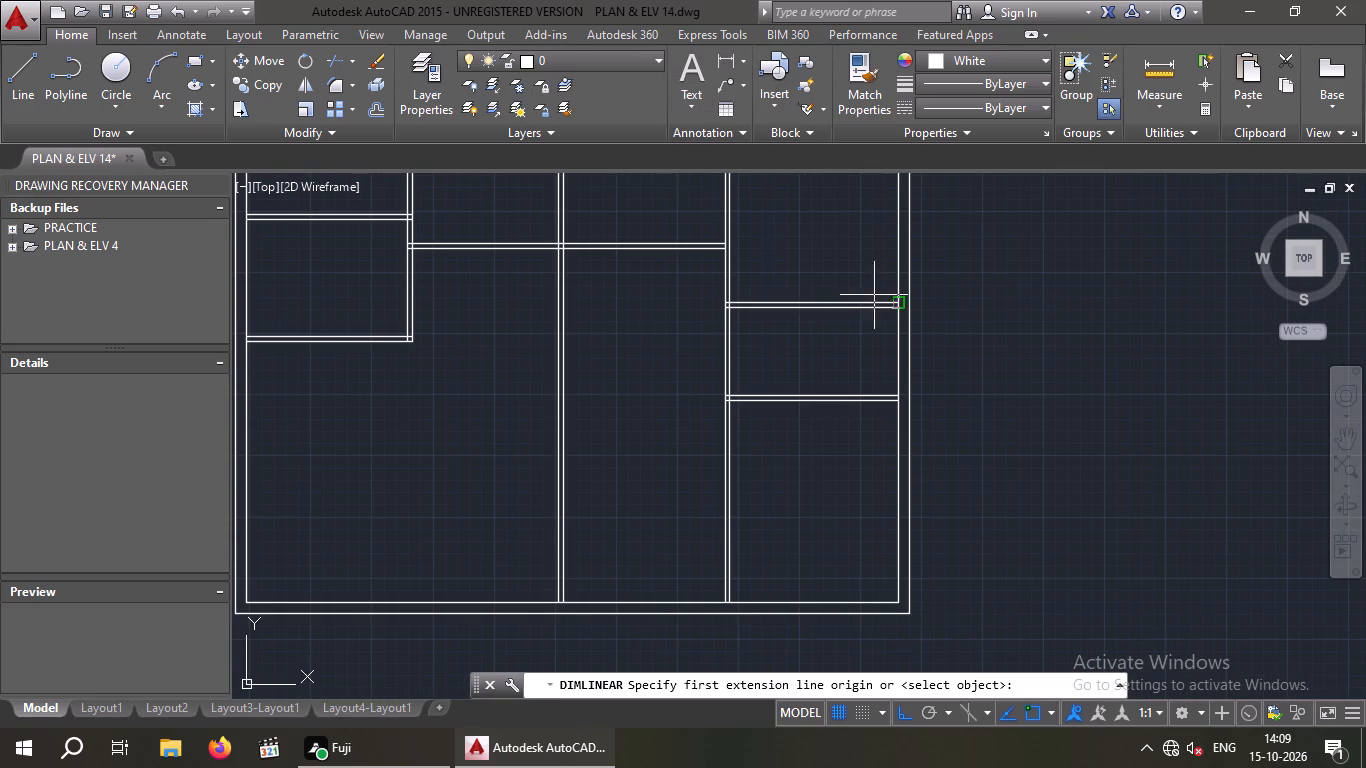
left_click_drag(898, 398, 897, 421)
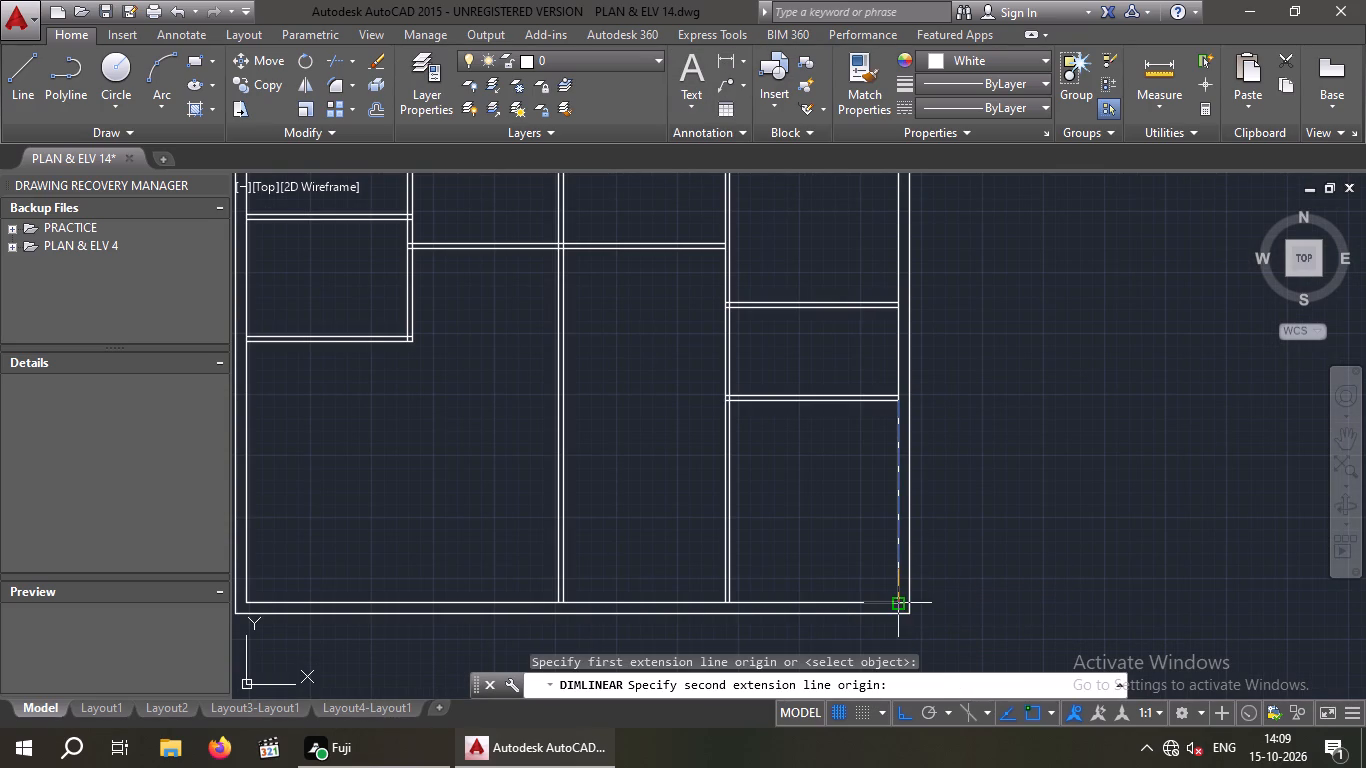
left_click_drag(901, 601, 915, 604)
scroll(1047, 601, "up", 2)
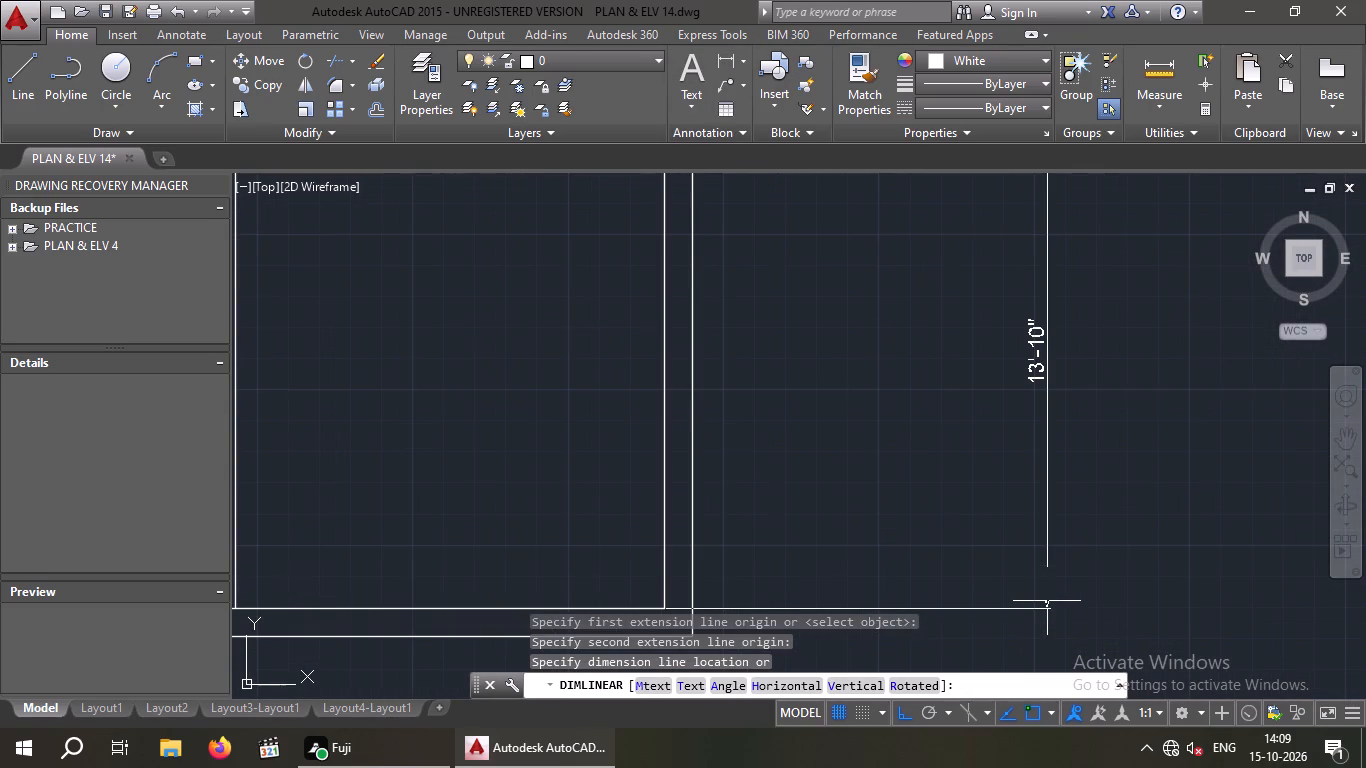
scroll(985, 524, "down", 1)
key("Escape")
key("Escape")
scroll(936, 446, "down", 2)
middle_click_drag(936, 446, 928, 548)
middle_click_drag(925, 530, 905, 466)
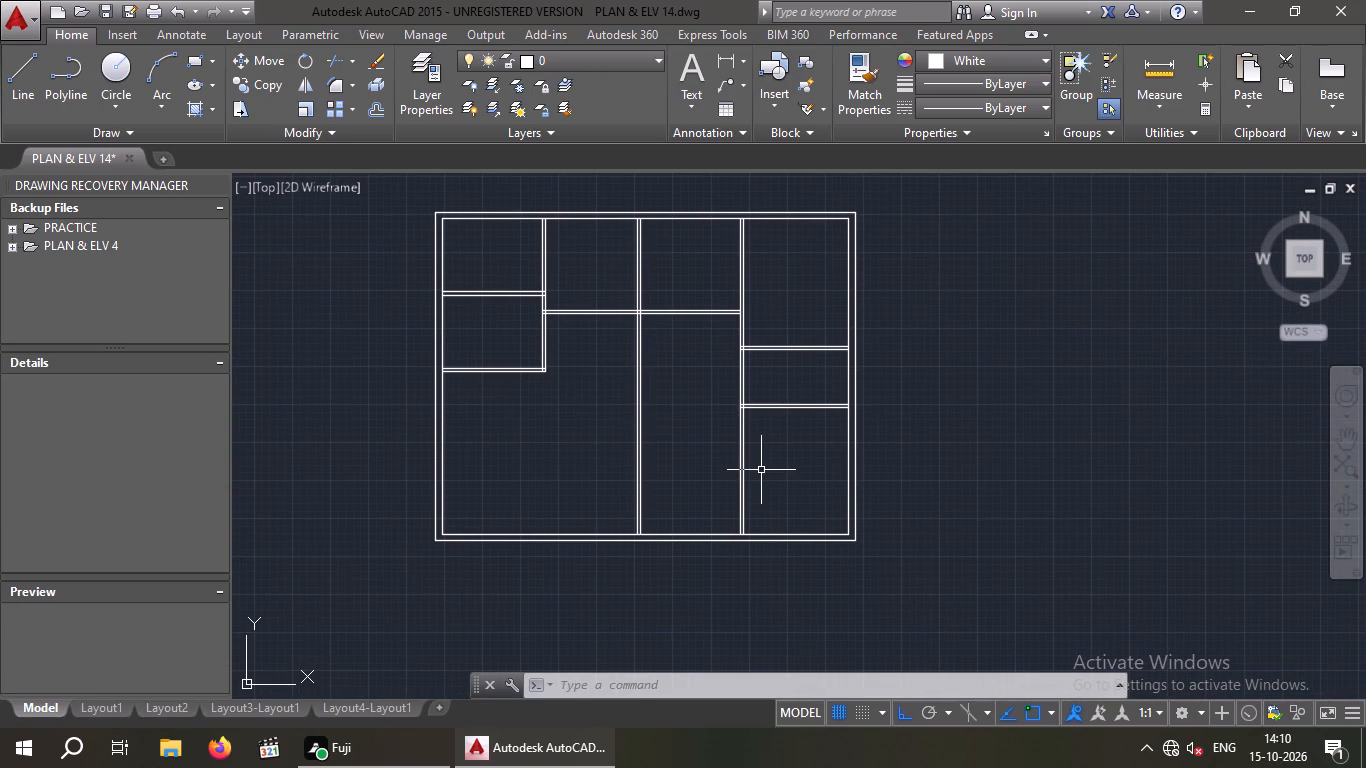
Trim away both lines of the middle and rightmost vertical partitions below the horizontal partitions to open up the lower area.
type("TR")
key("space")
key("space")
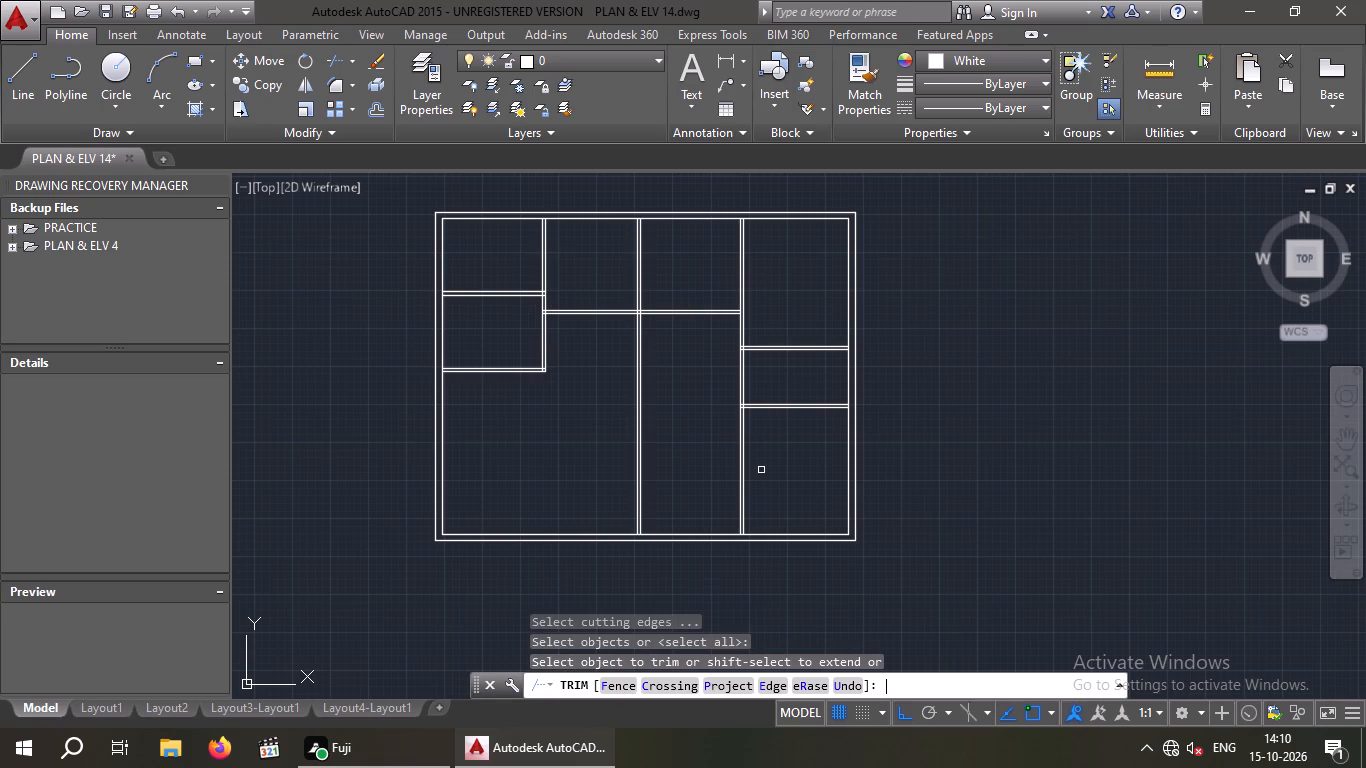
left_click_drag(805, 436, 779, 442)
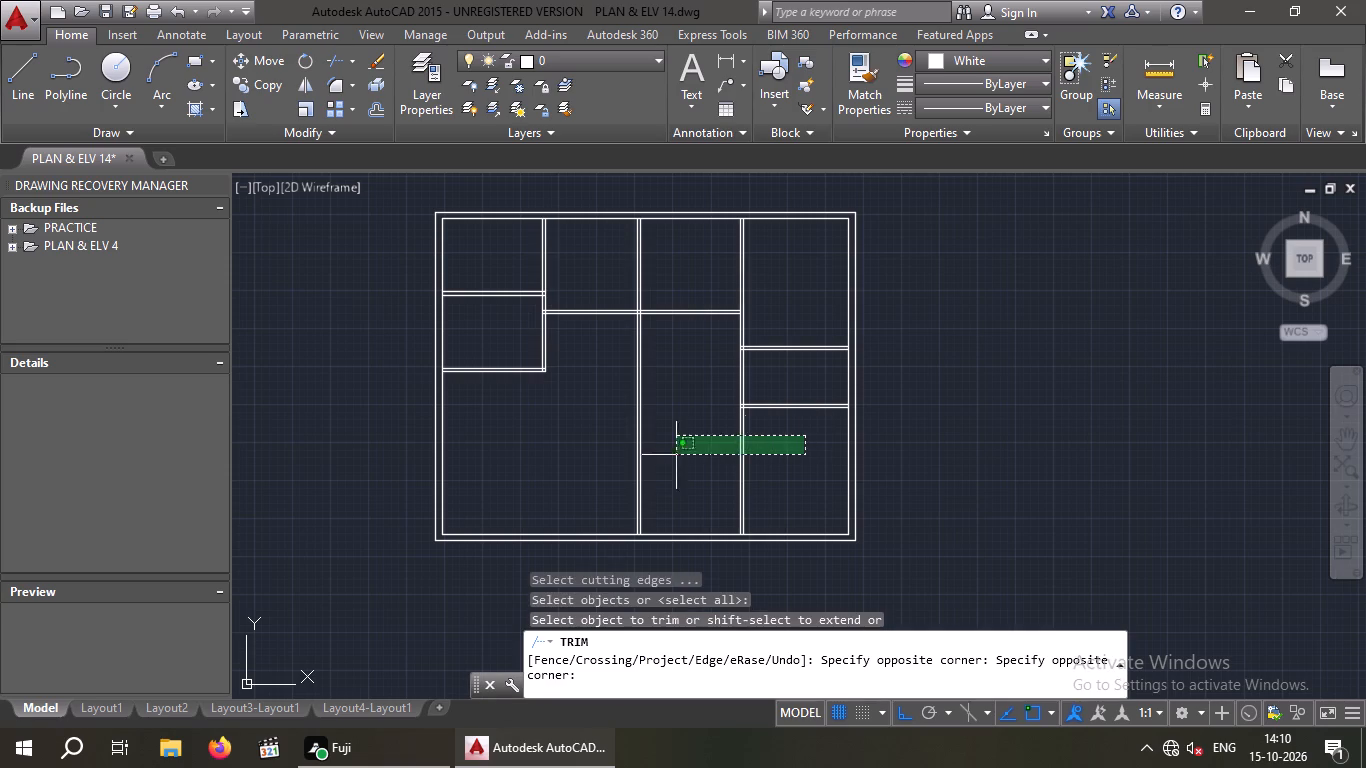
left_click(578, 462)
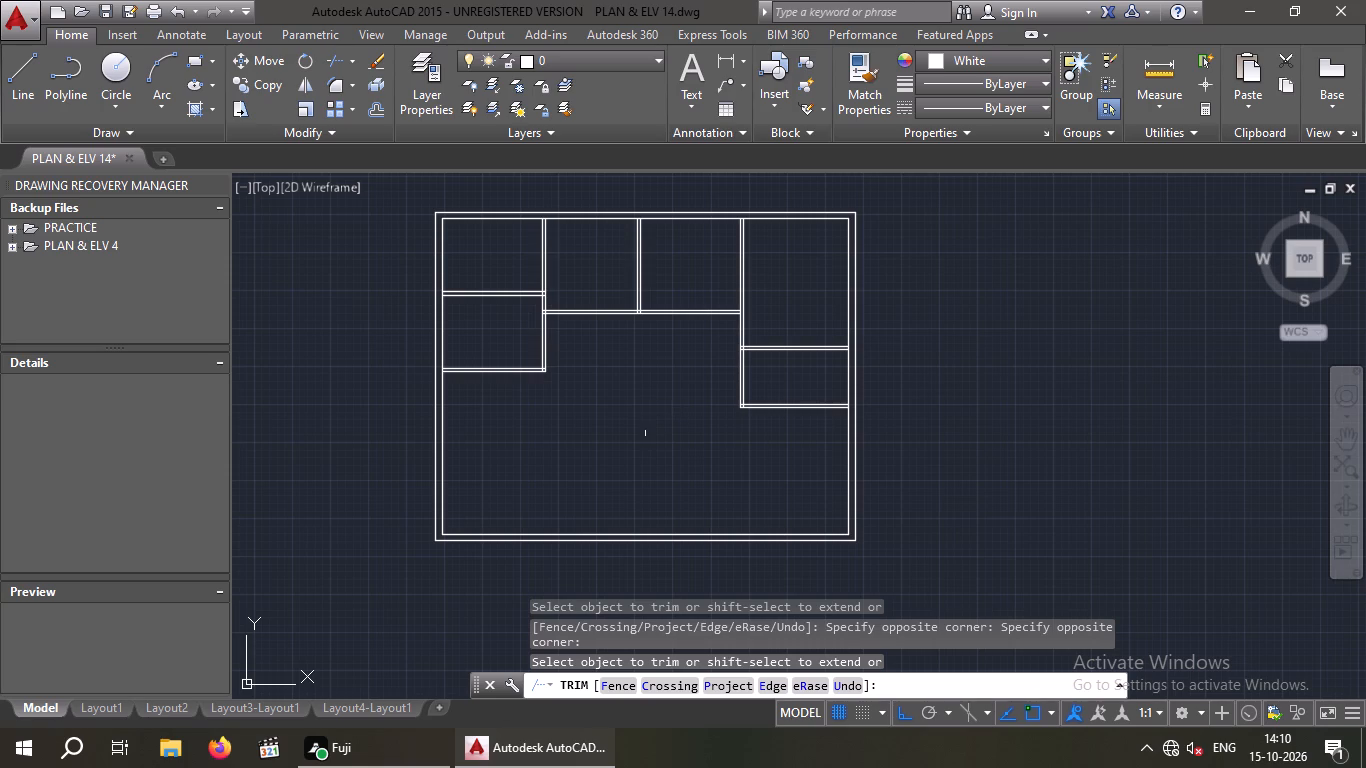
key("Escape")
key("Escape")
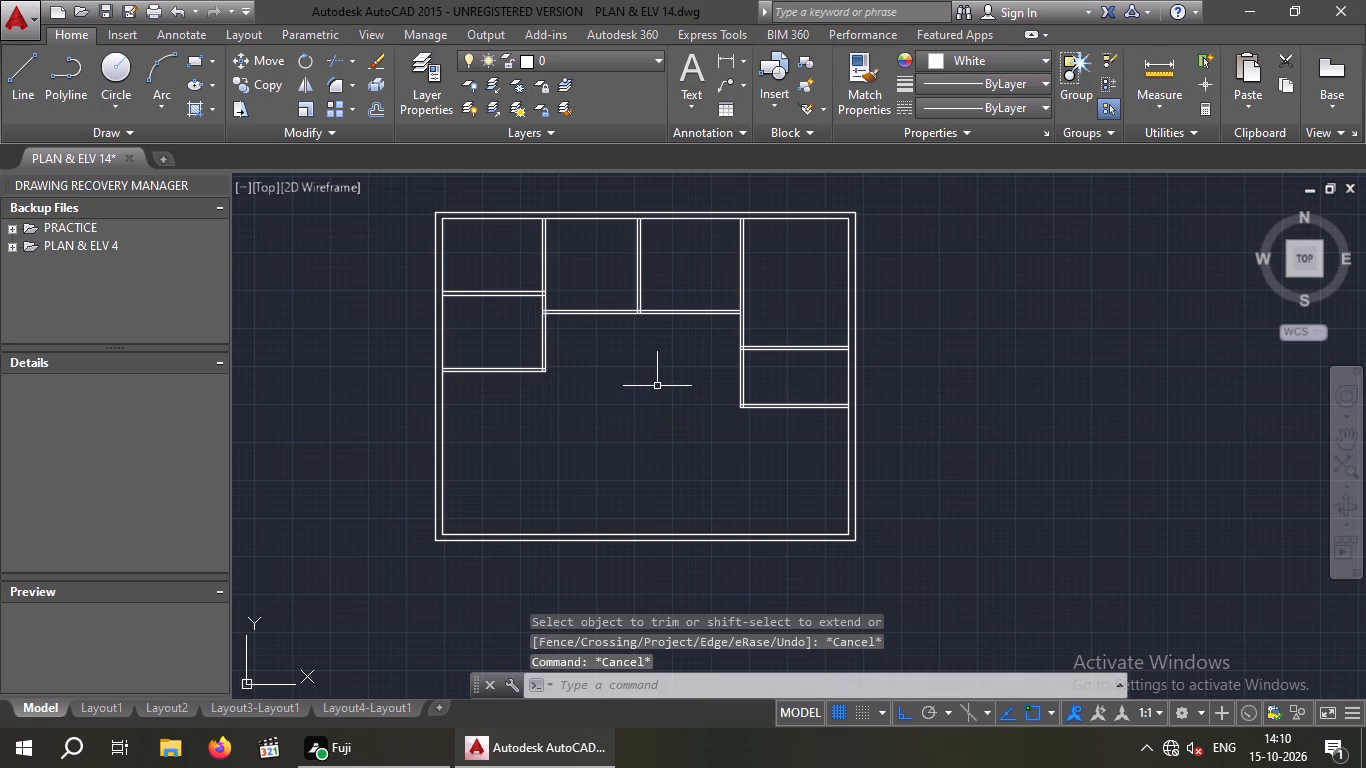
Draw a vertical line about 19'-4" long upward from the midpoint of the bottom wall's inner line.
key("l")
key("Return")
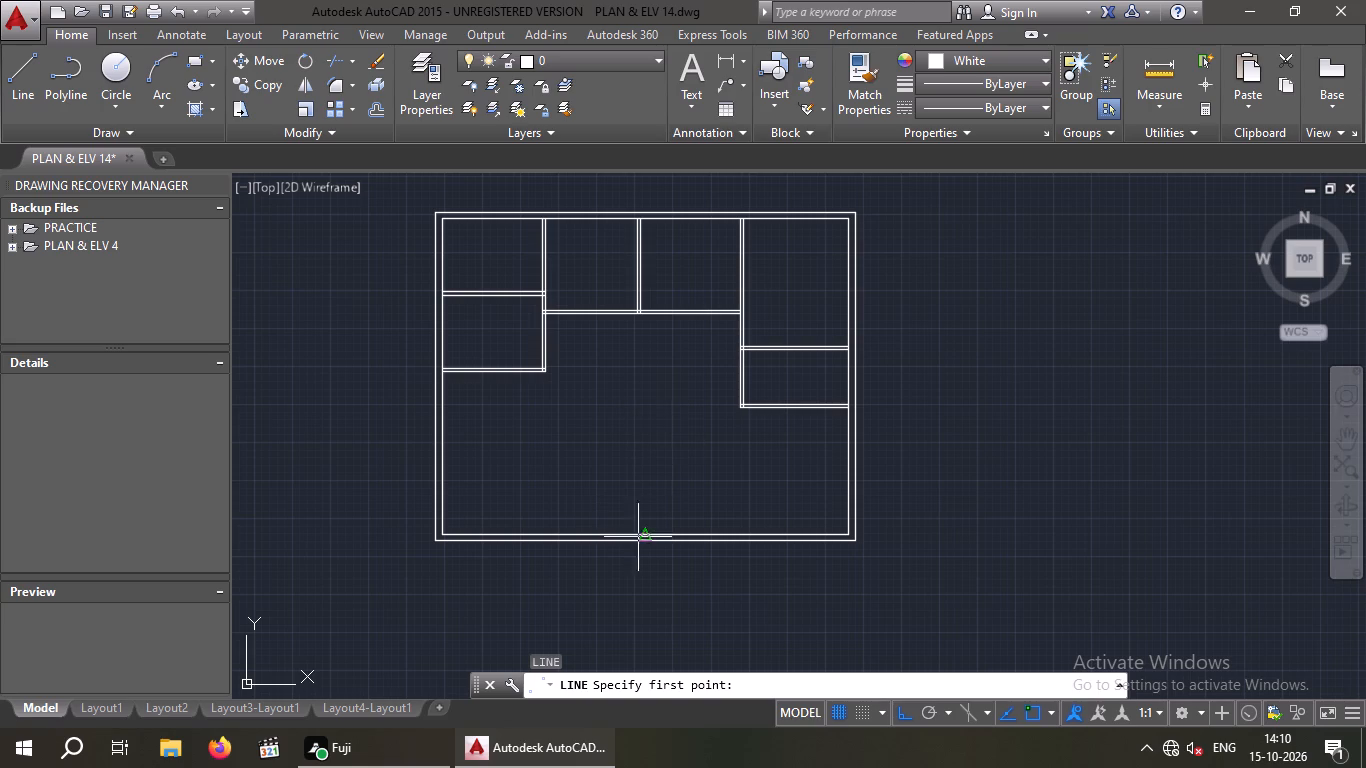
left_click_drag(649, 532, 652, 517)
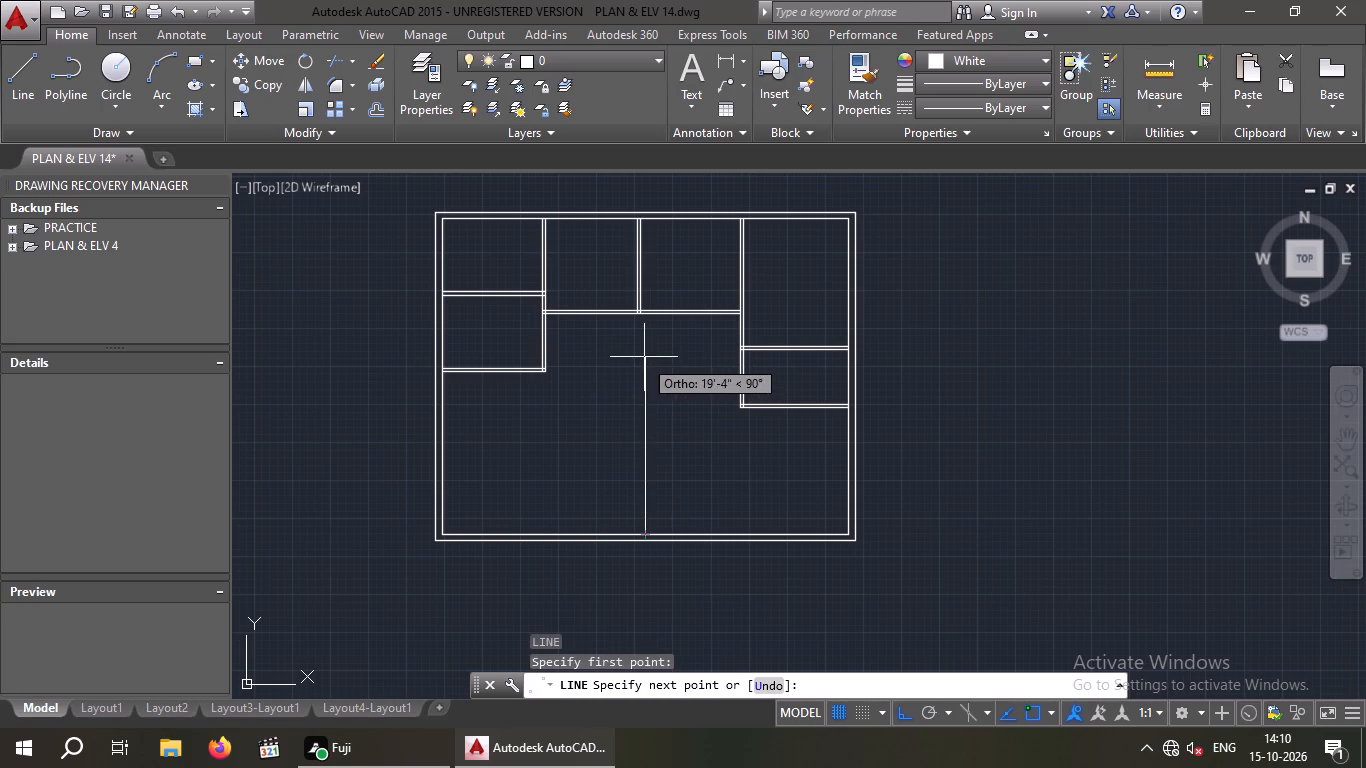
left_click(644, 356)
key("Escape")
key("Escape")
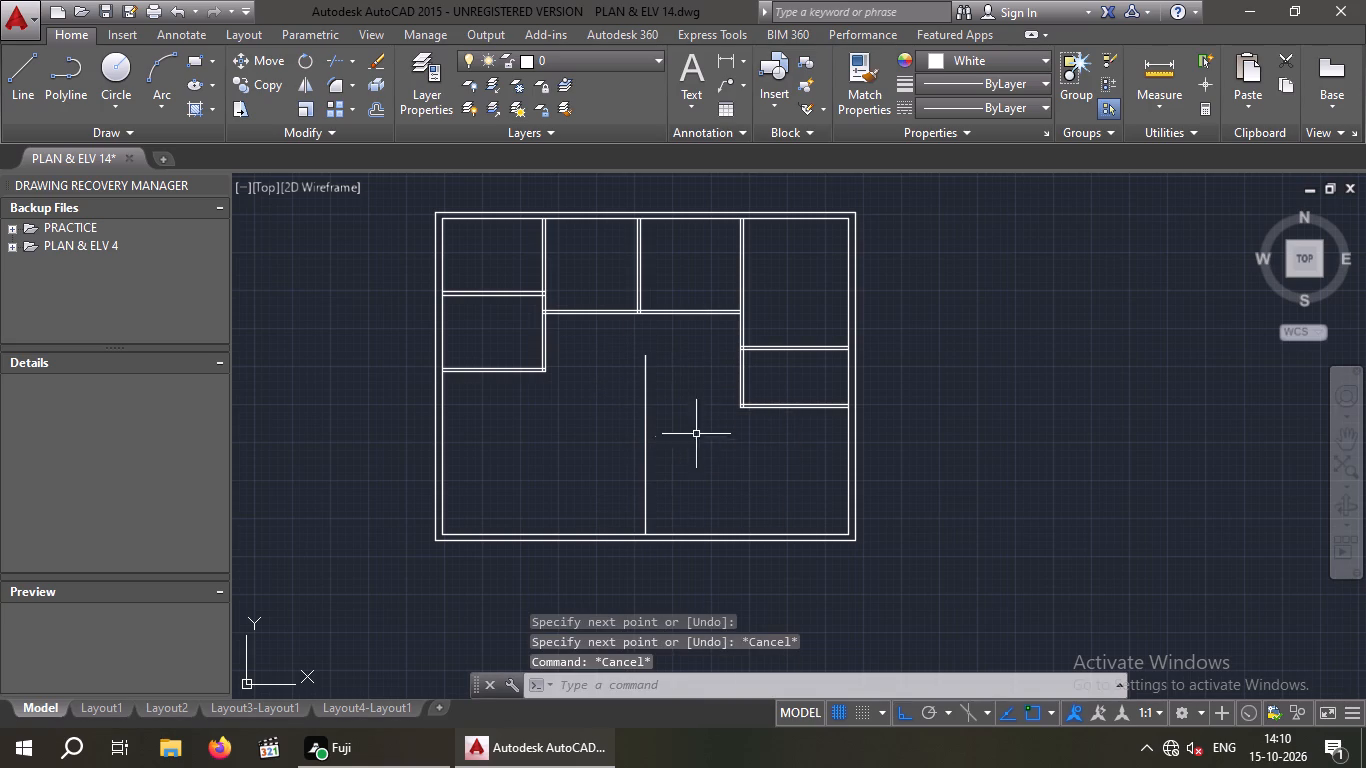
Offset the left outer wall's inner line 15' inward to start a new vertical wall.
middle_click_drag(710, 421, 660, 385)
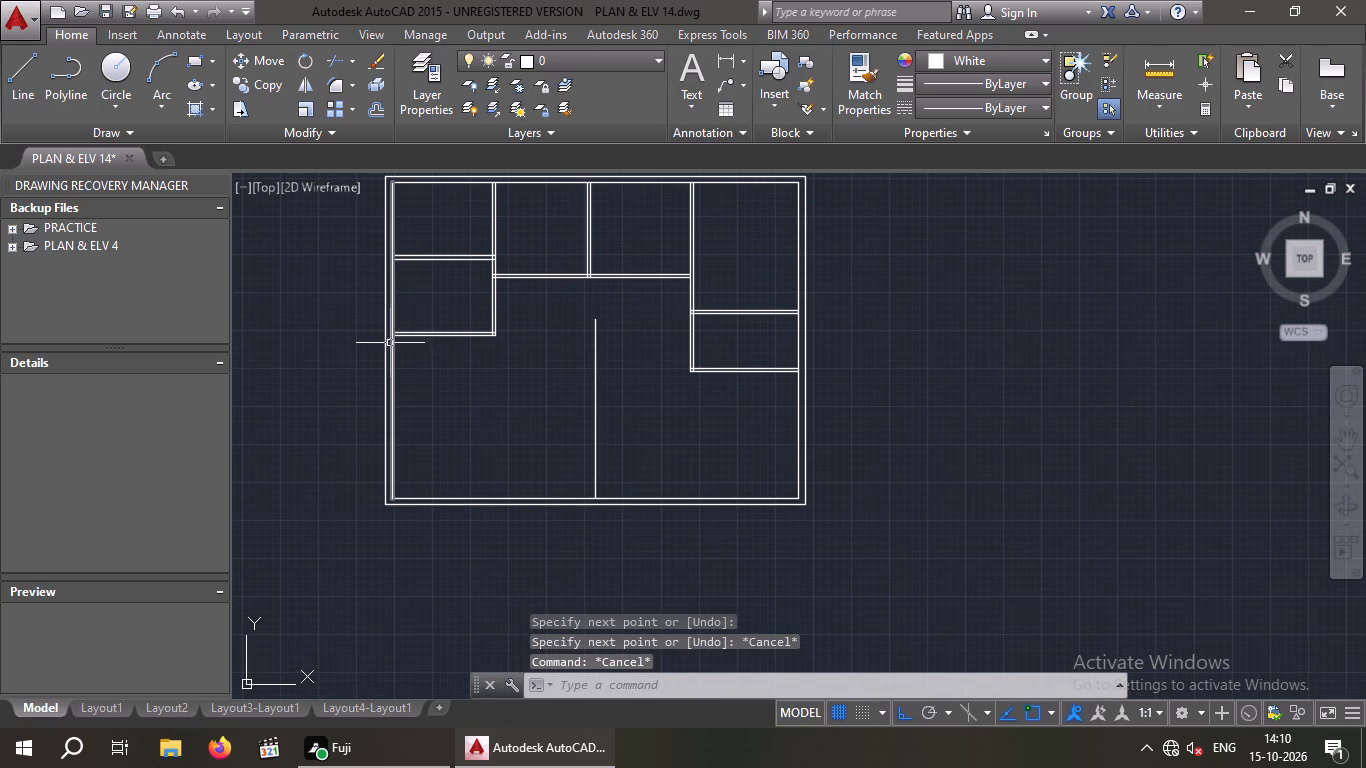
key("o")
key("Return")
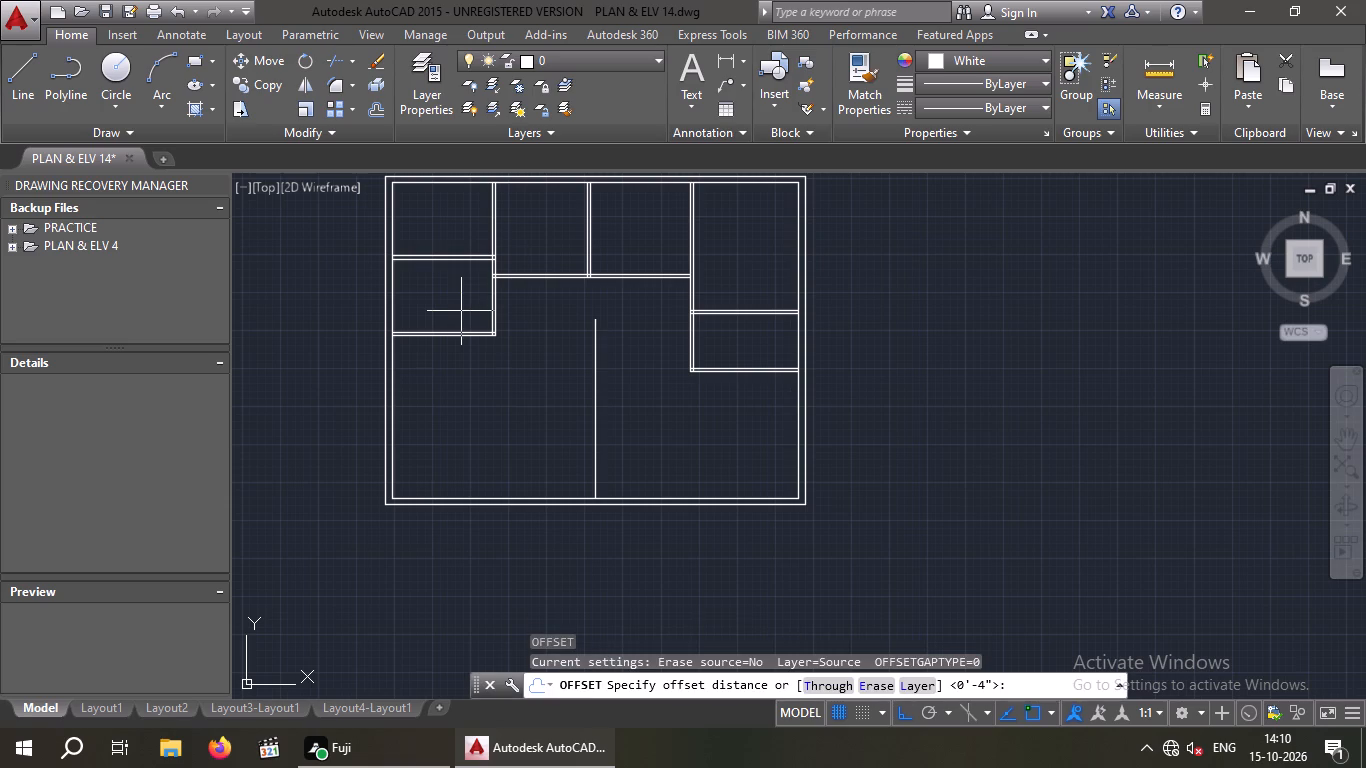
type("15")
key("apostrophe")
key("Return")
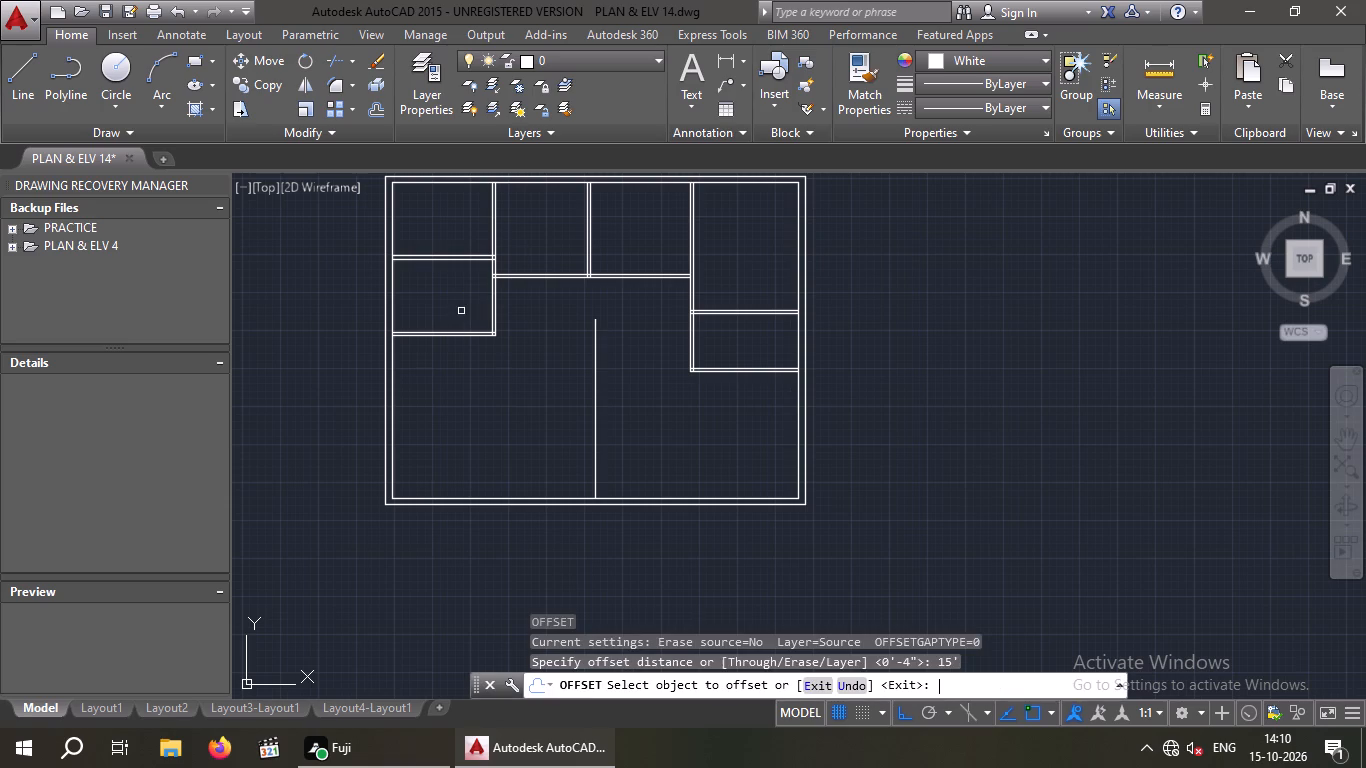
left_click_drag(394, 461, 434, 463)
left_click(484, 462)
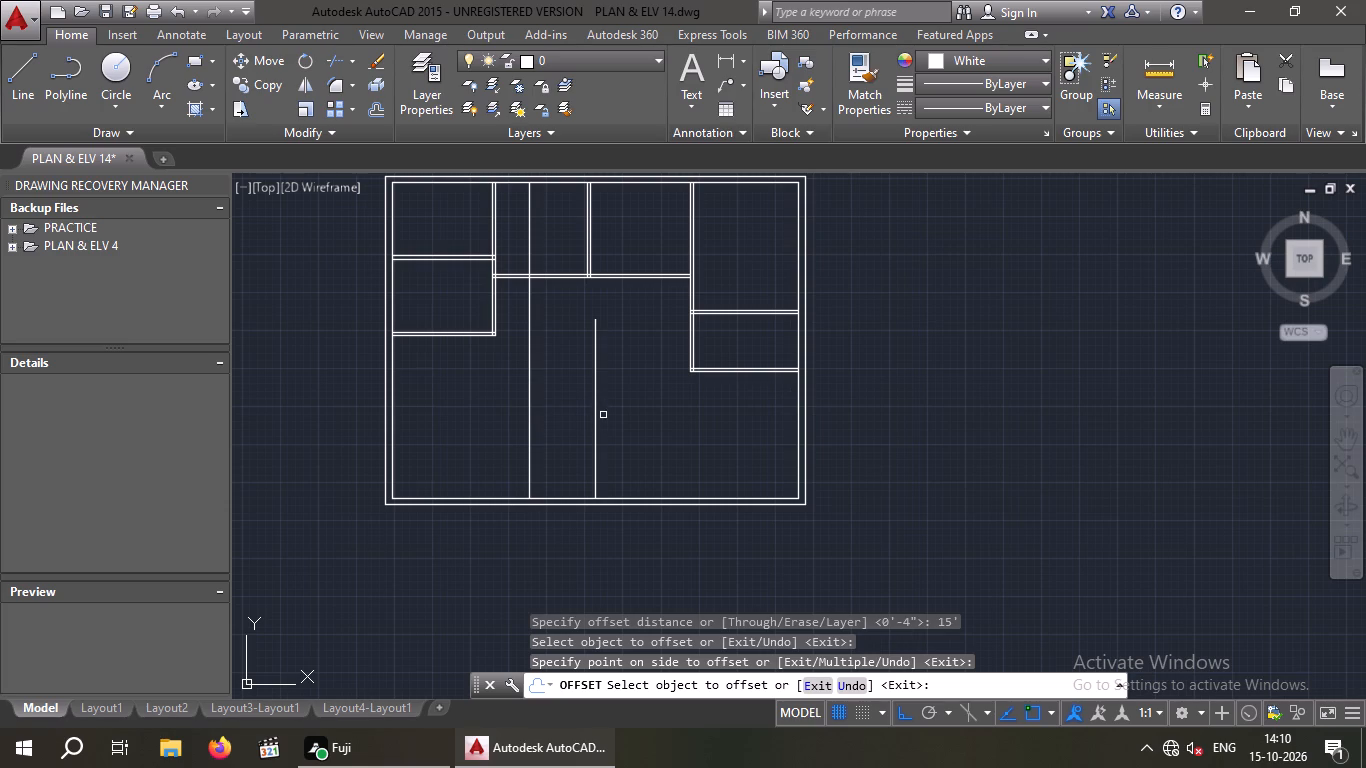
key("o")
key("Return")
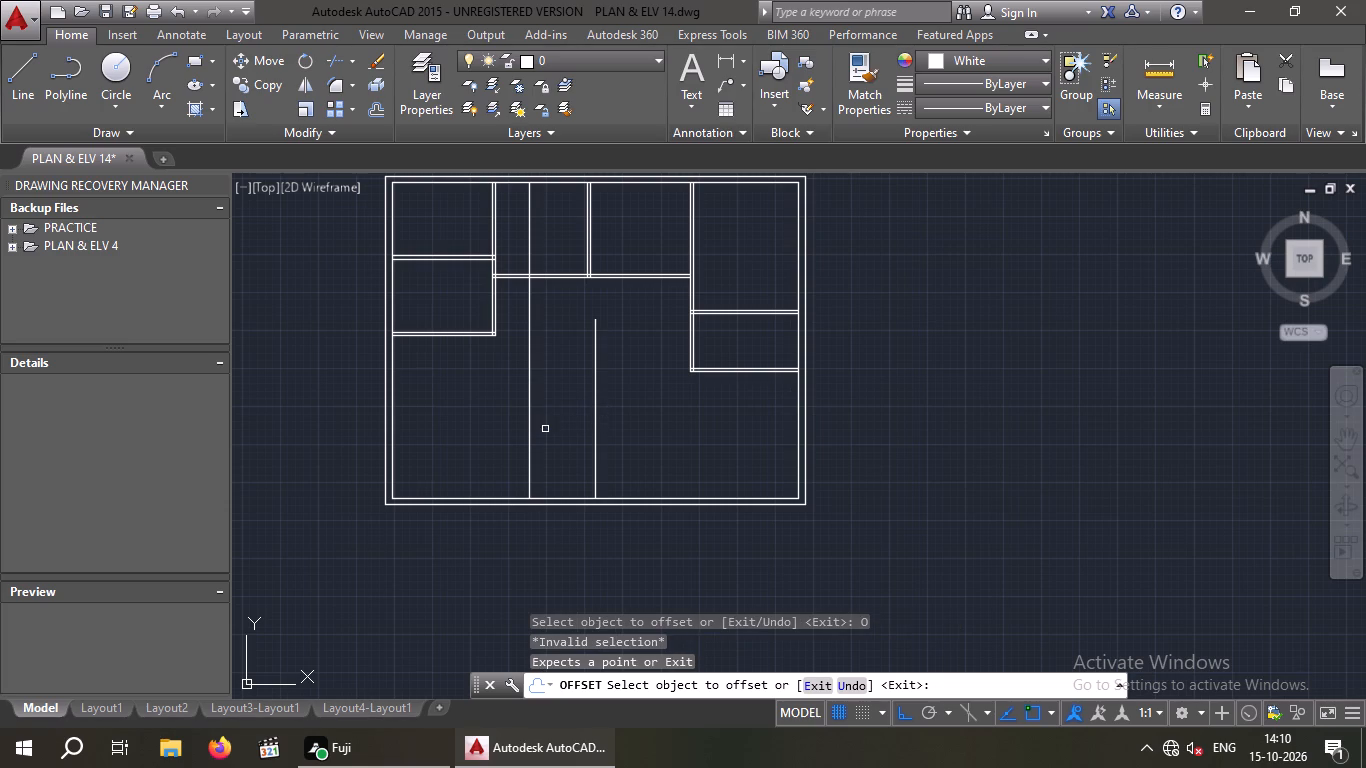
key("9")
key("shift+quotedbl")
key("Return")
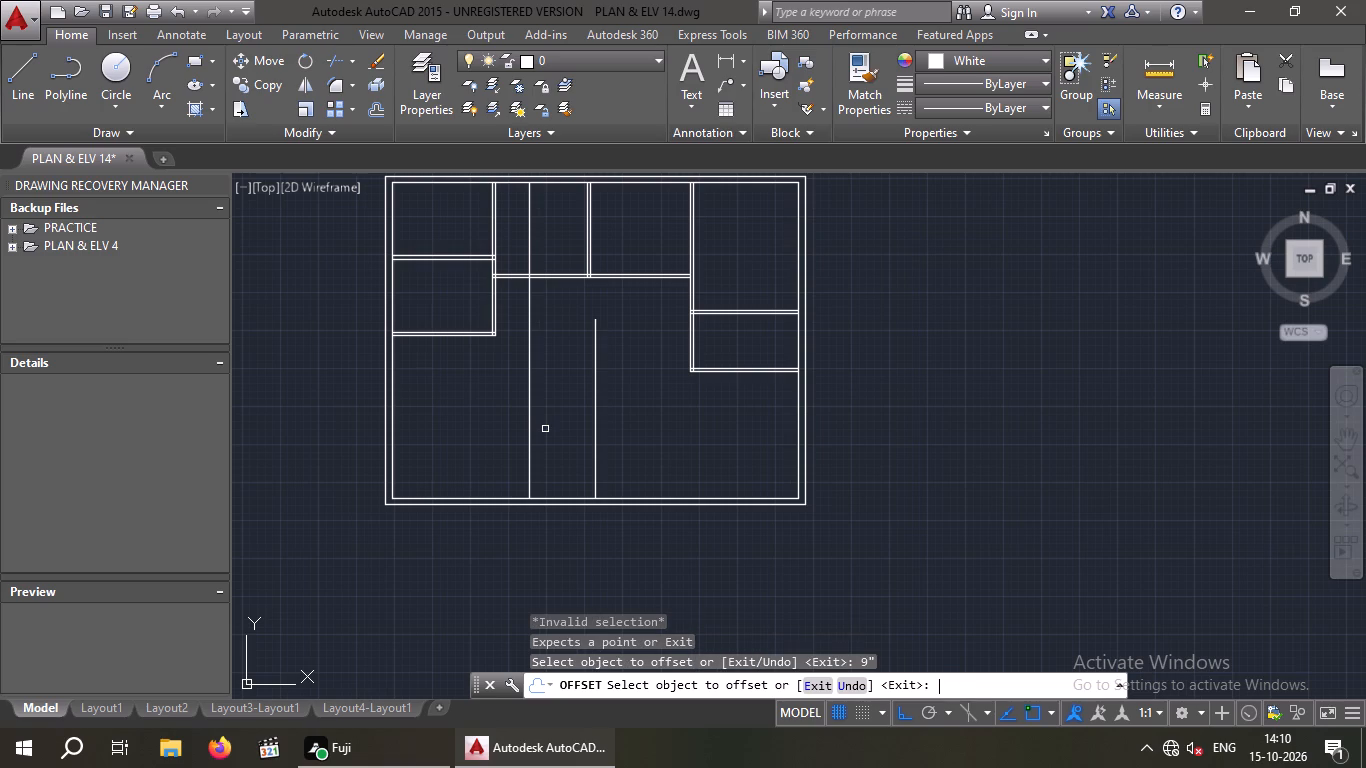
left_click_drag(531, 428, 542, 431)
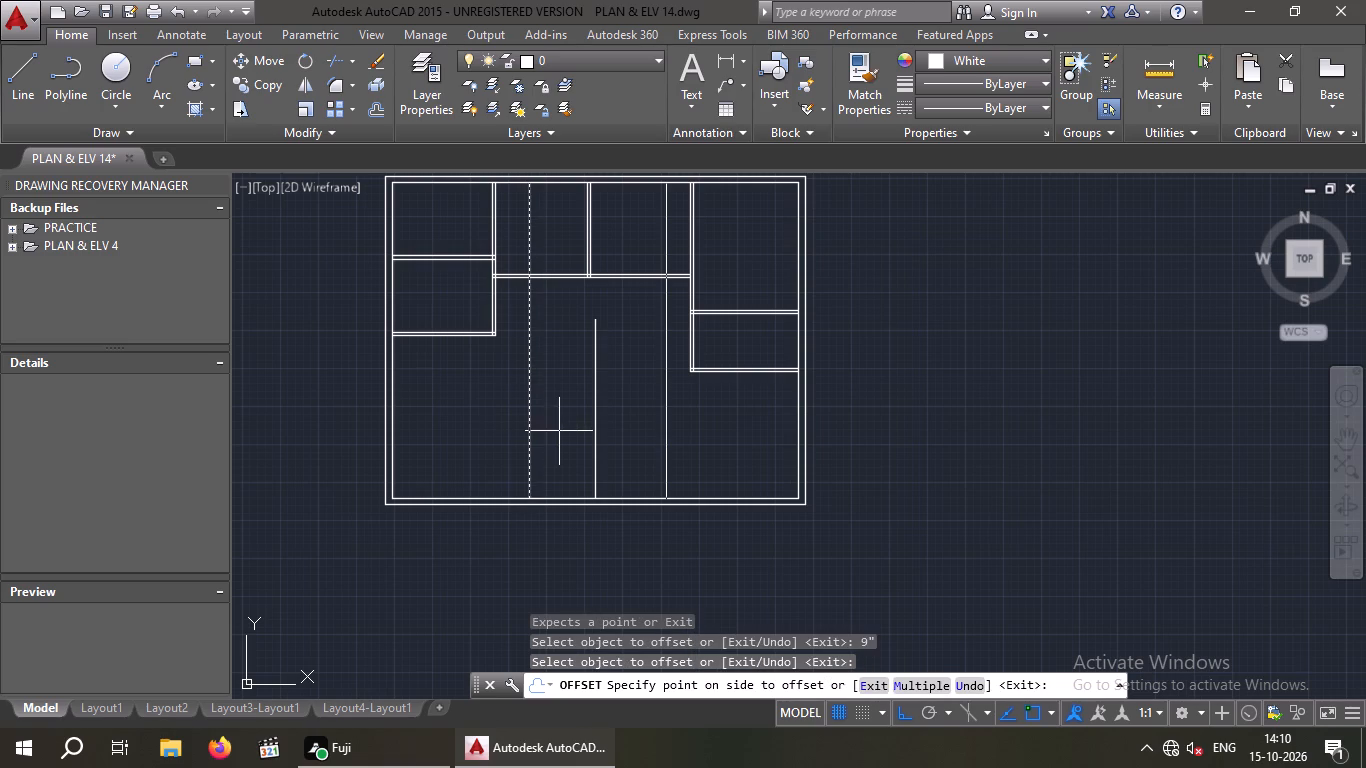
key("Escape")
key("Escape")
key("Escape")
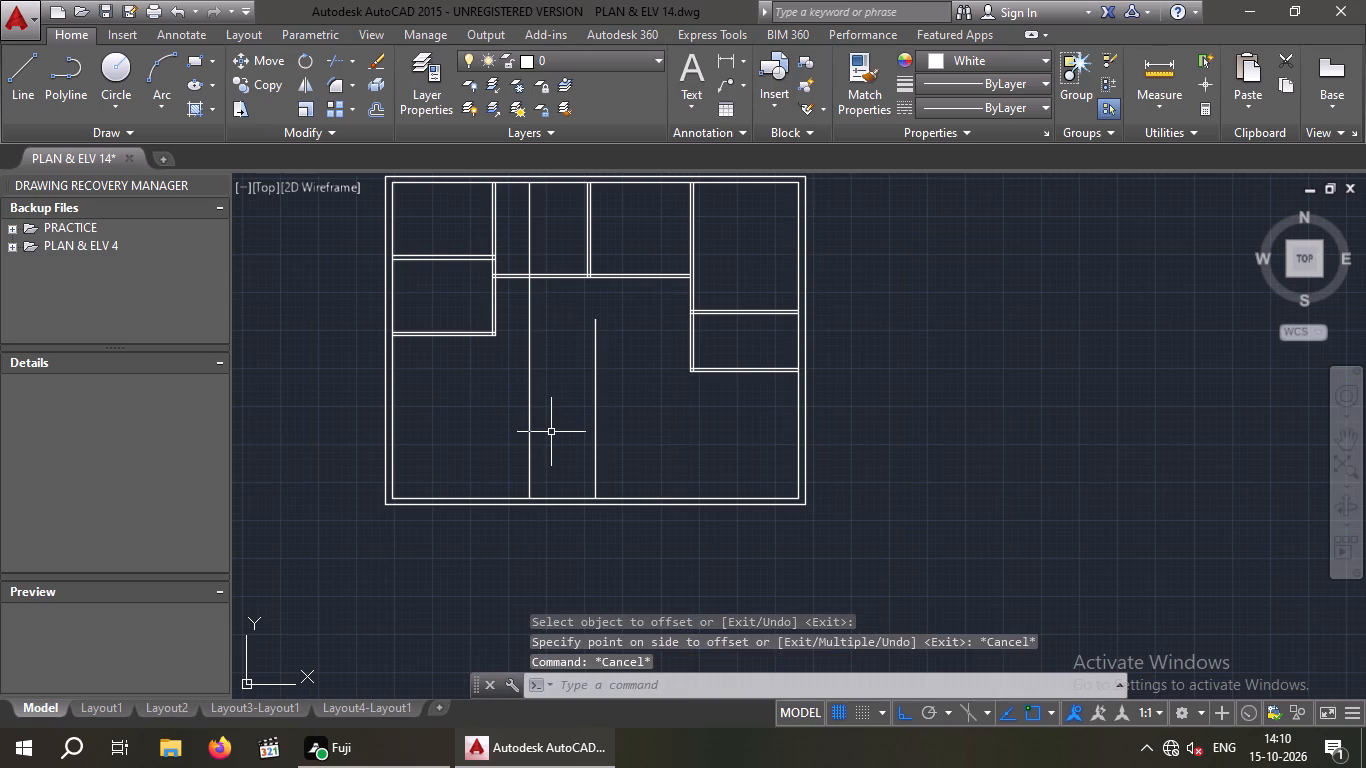
Offset the new vertical wall line 9" toward the plan's centre line to give the wall its thickness.
key("o")
key("Return")
key("9")
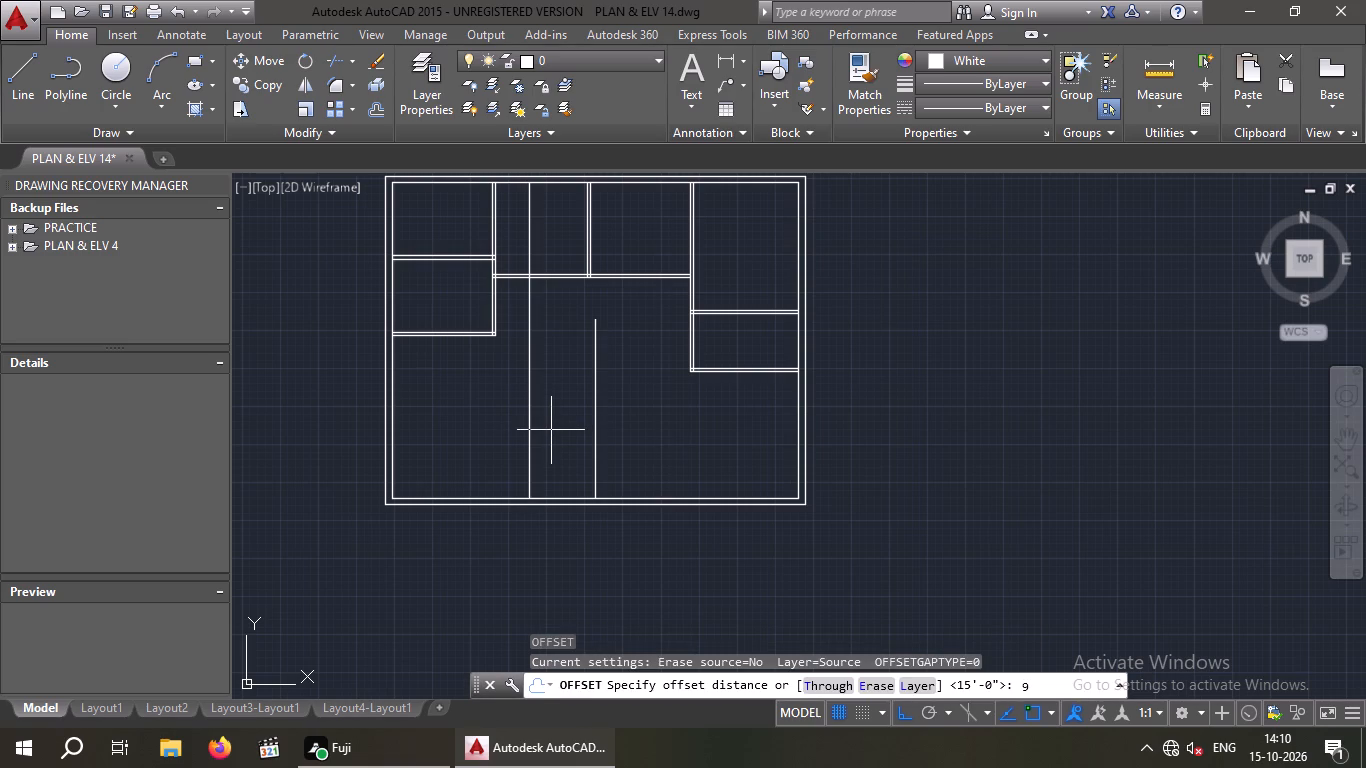
key("shift+quotedbl")
key("Return")
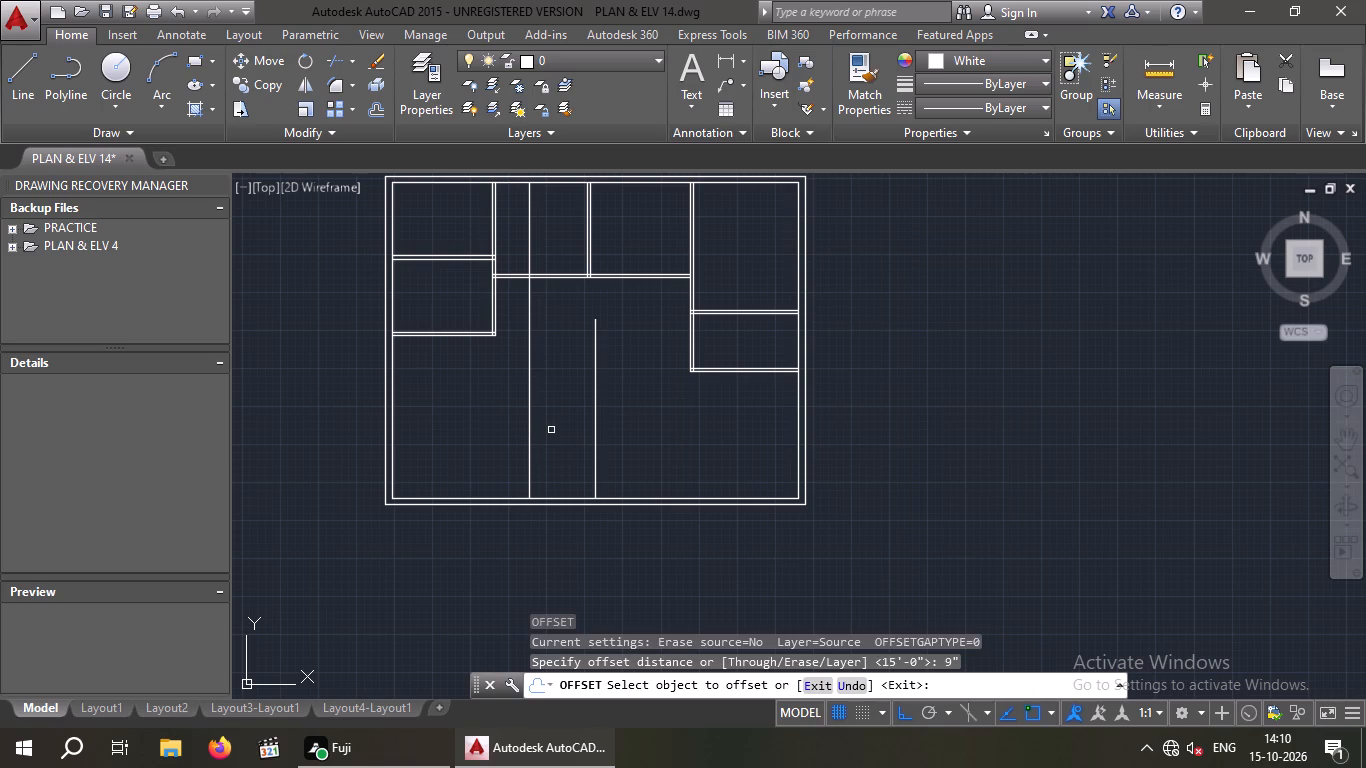
left_click(530, 430)
left_click(565, 441)
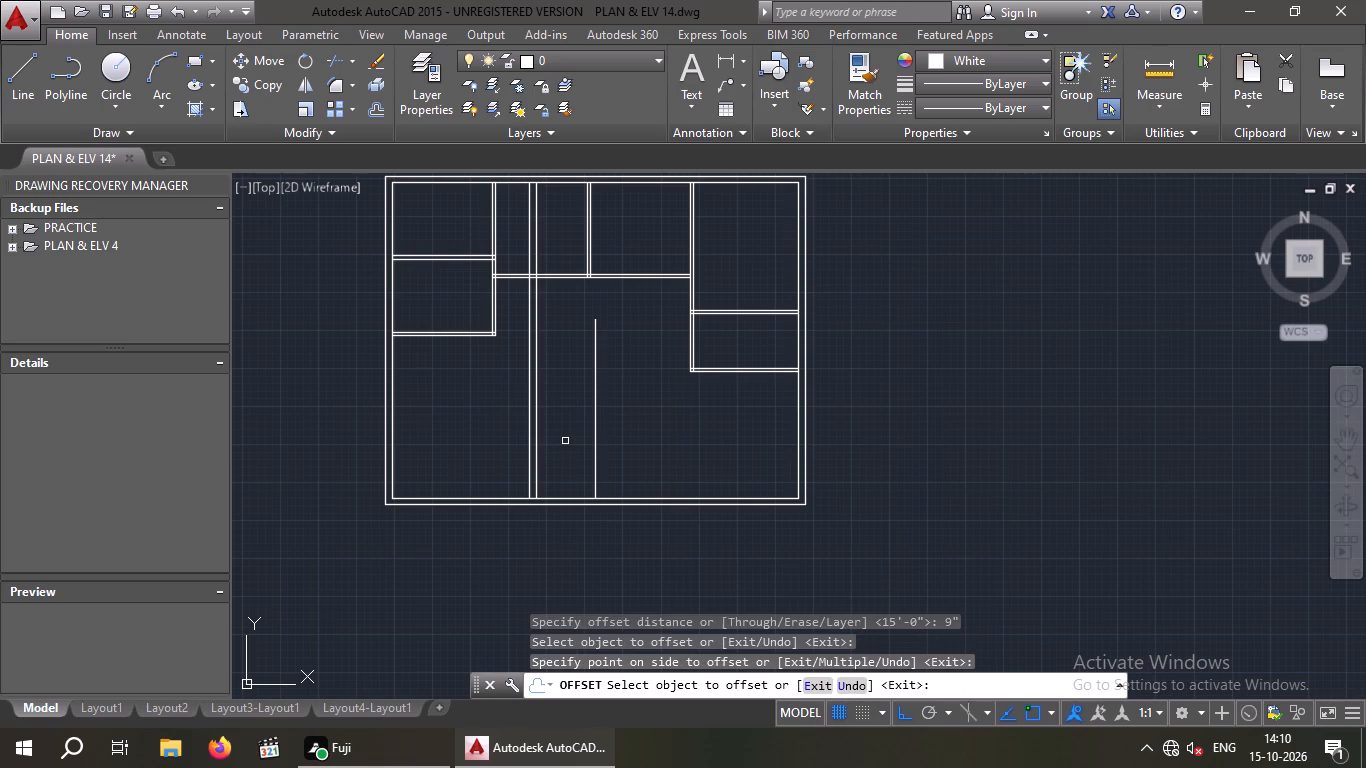
key("Escape")
key("Escape")
key("Escape")
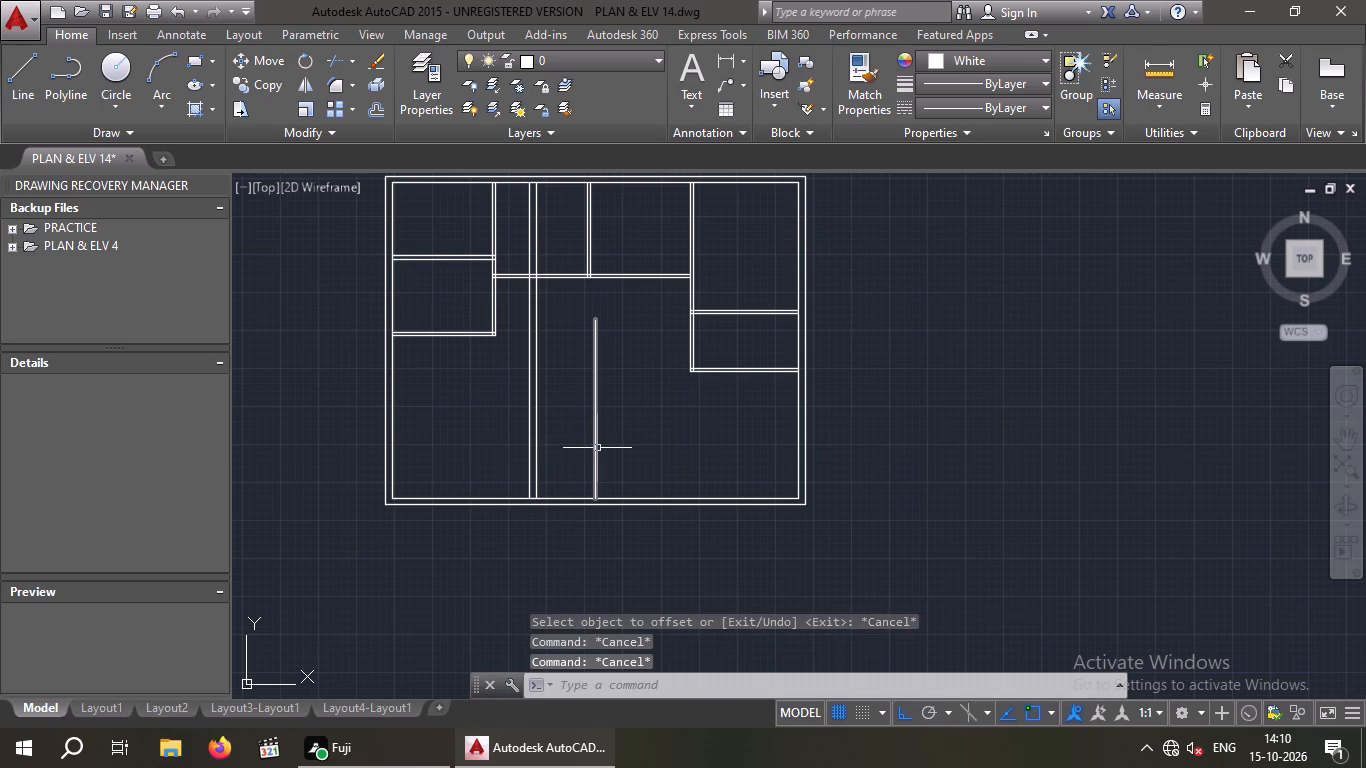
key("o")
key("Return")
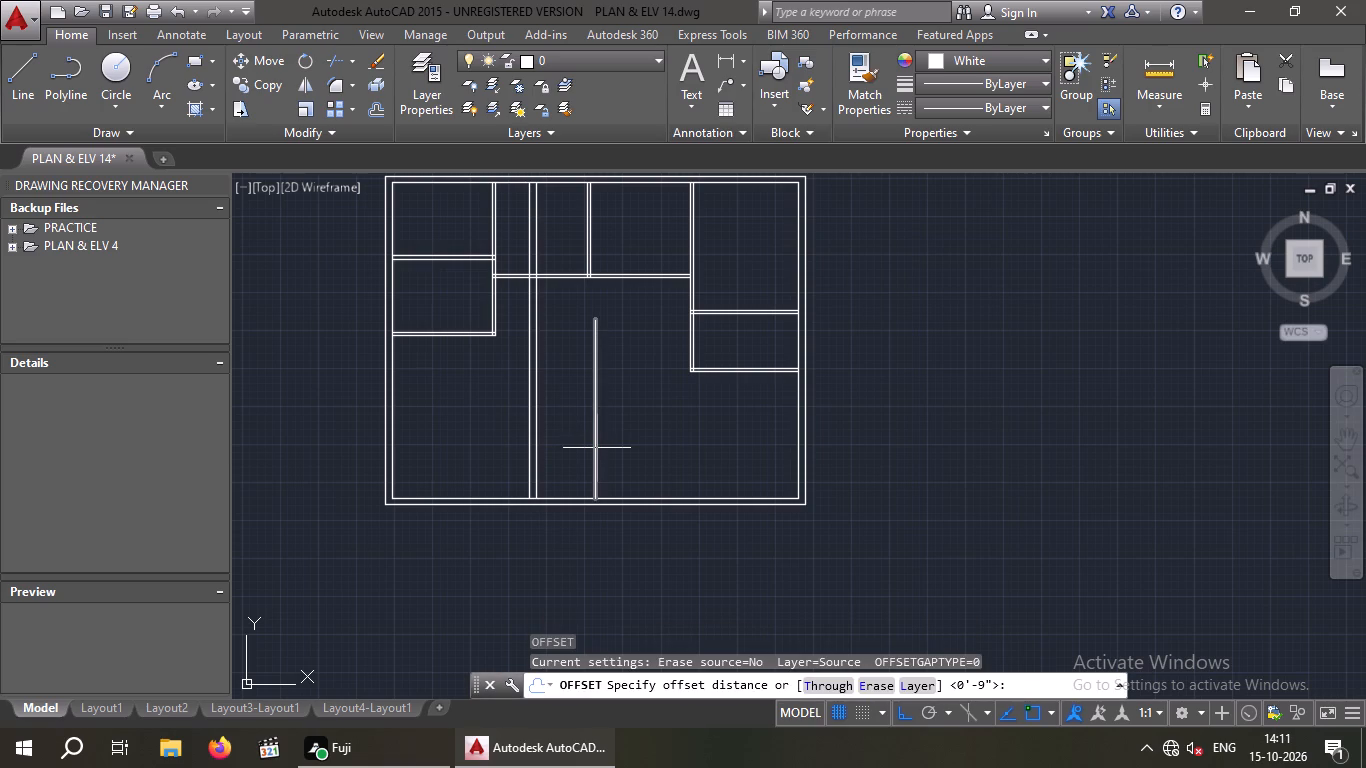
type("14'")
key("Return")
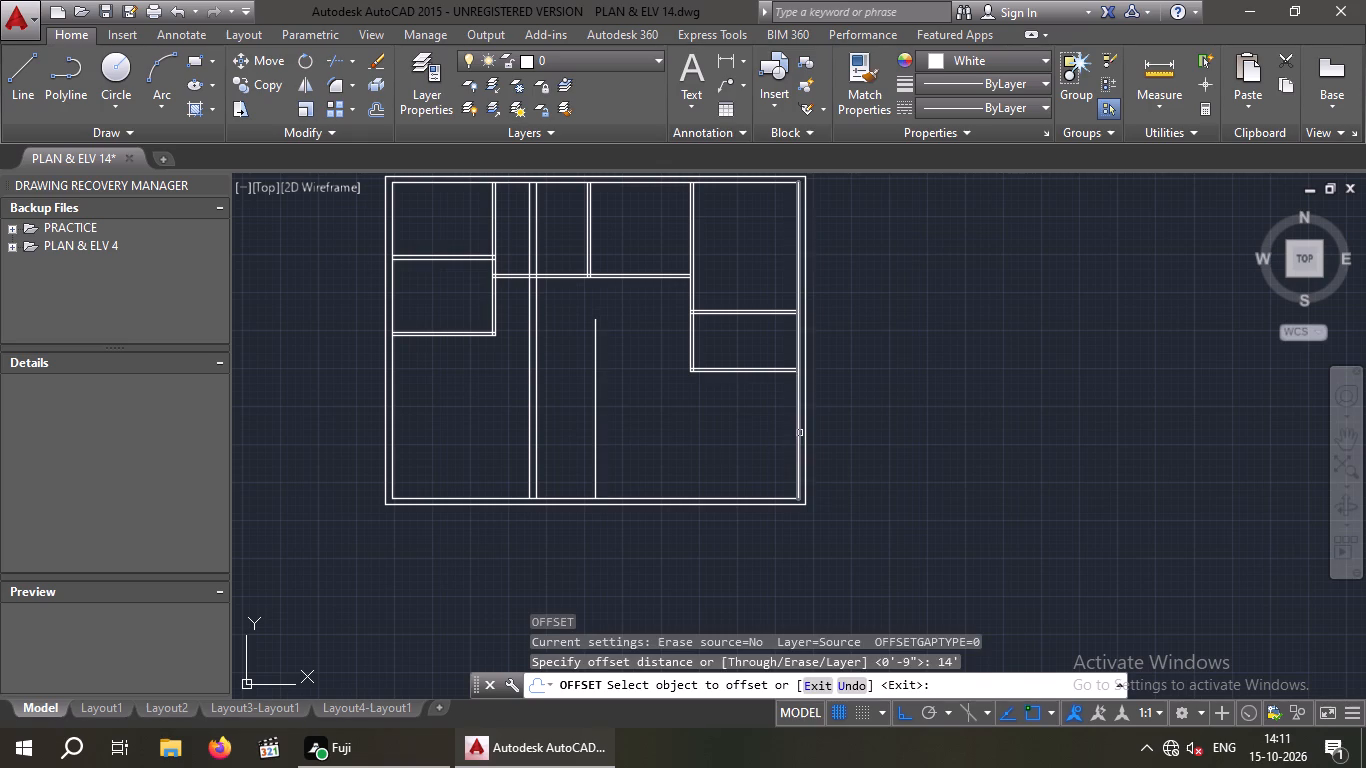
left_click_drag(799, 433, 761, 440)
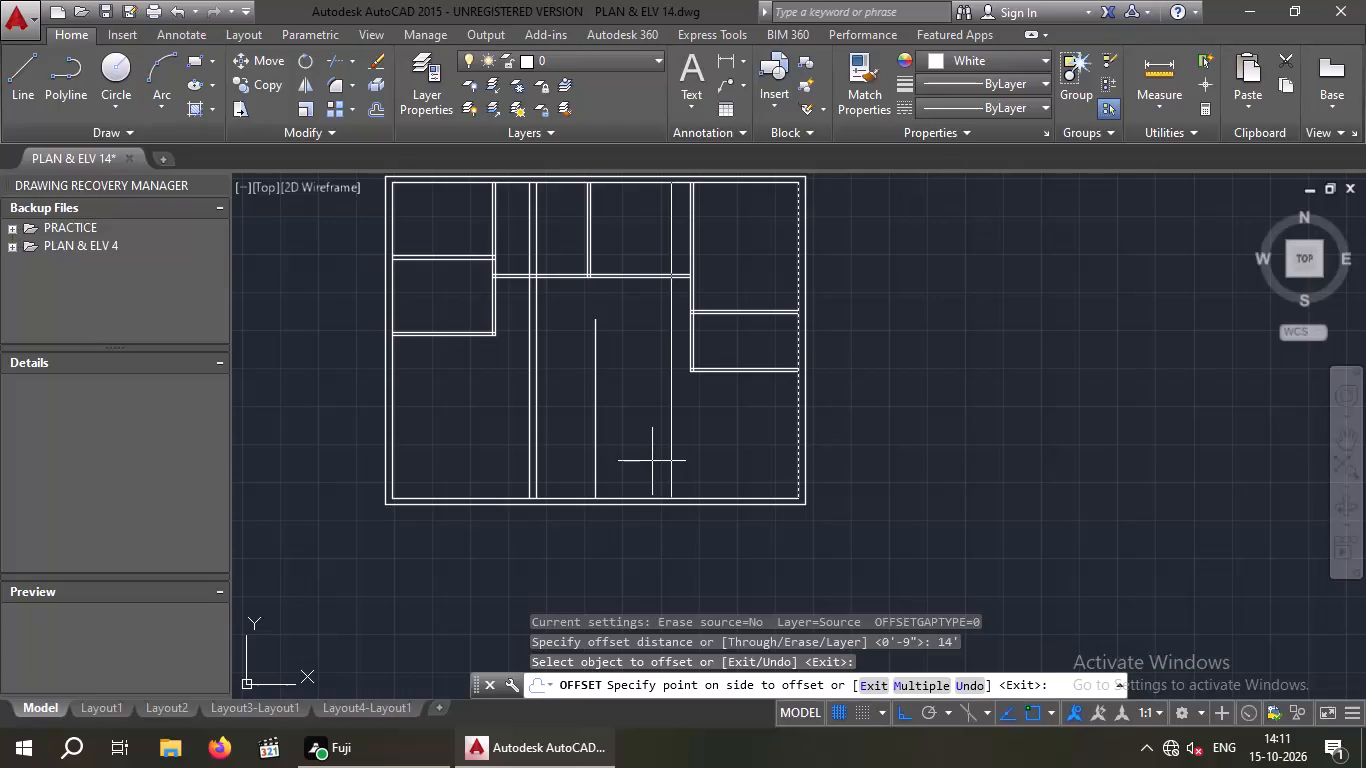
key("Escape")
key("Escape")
Erase both lines of the full-height vertical wall between the left outer wall and the plan's centre line.
left_click_drag(578, 419, 504, 437)
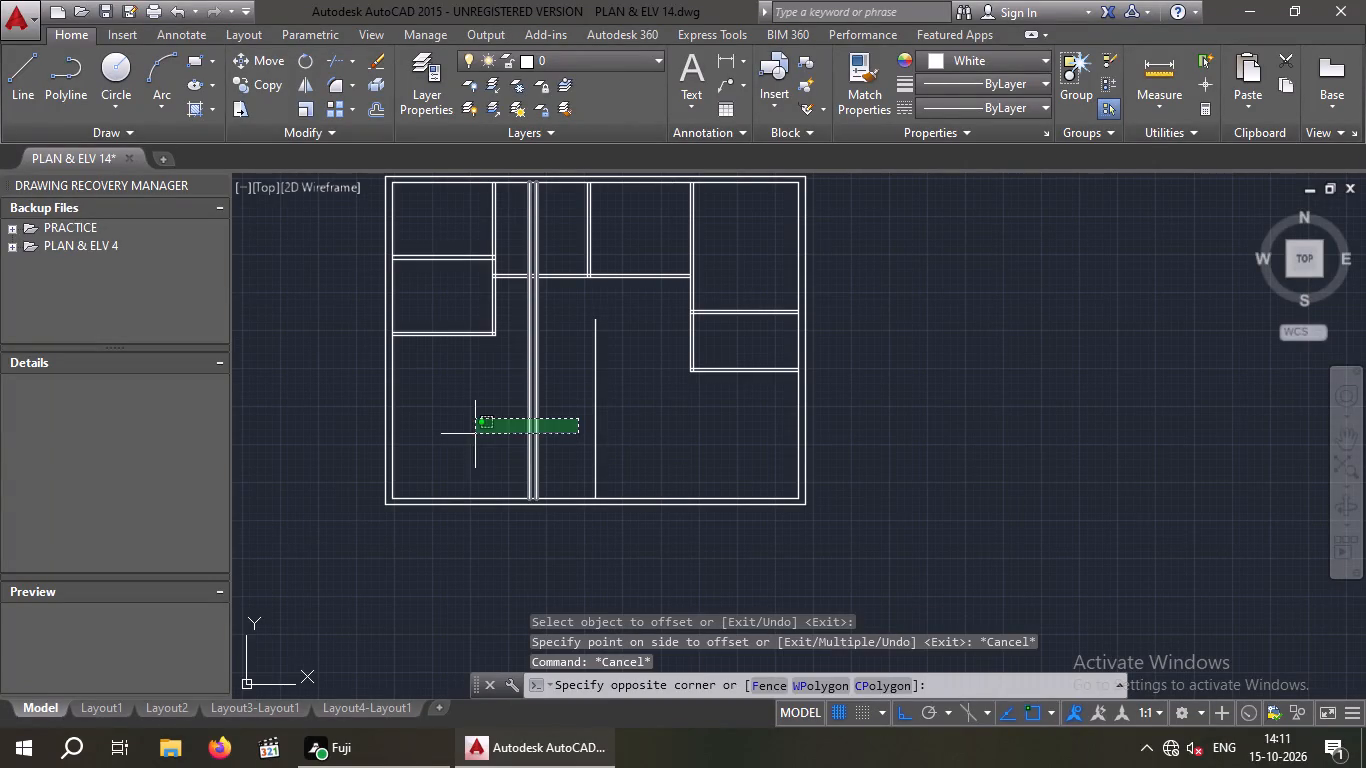
left_click(475, 434)
key("Delete")
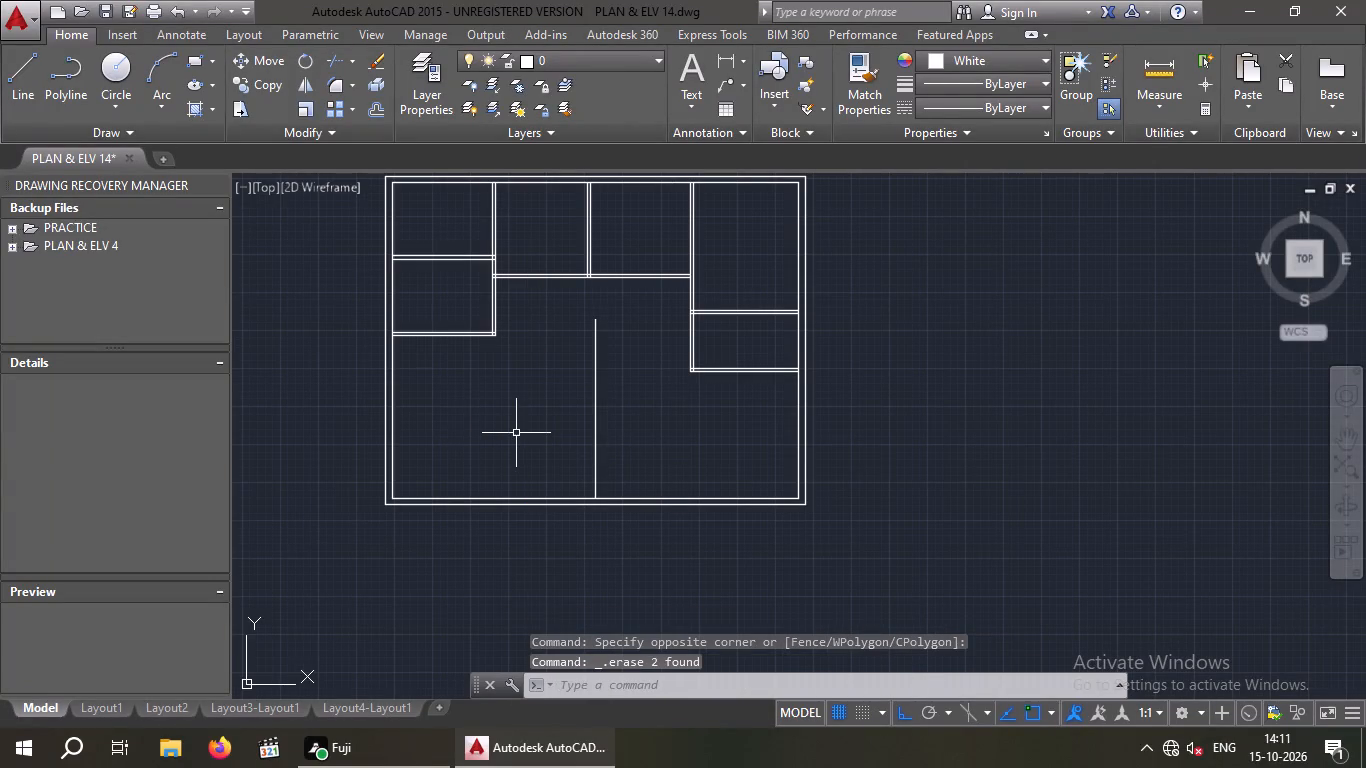
key("Escape")
key("Escape")
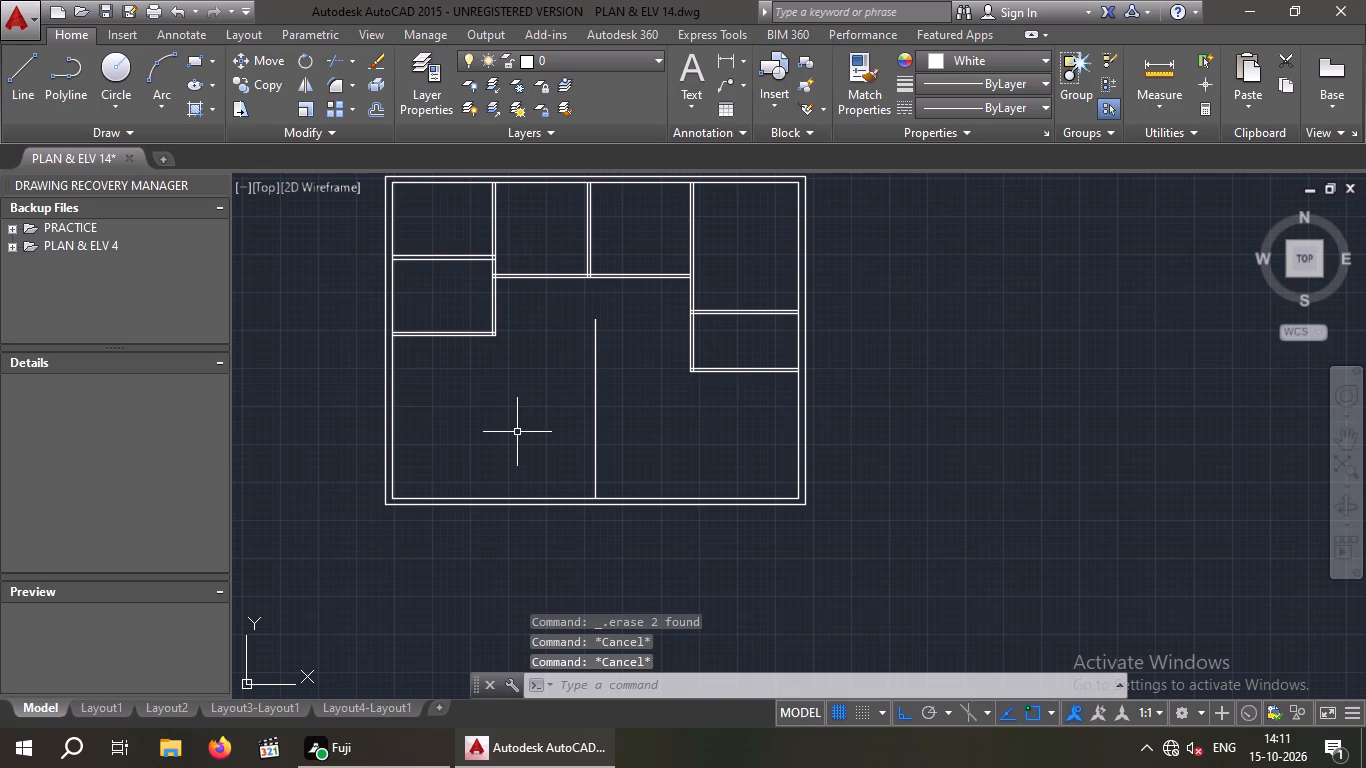
Offset the left outer wall's inner line 17' inward to start a new vertical wall.
key("o")
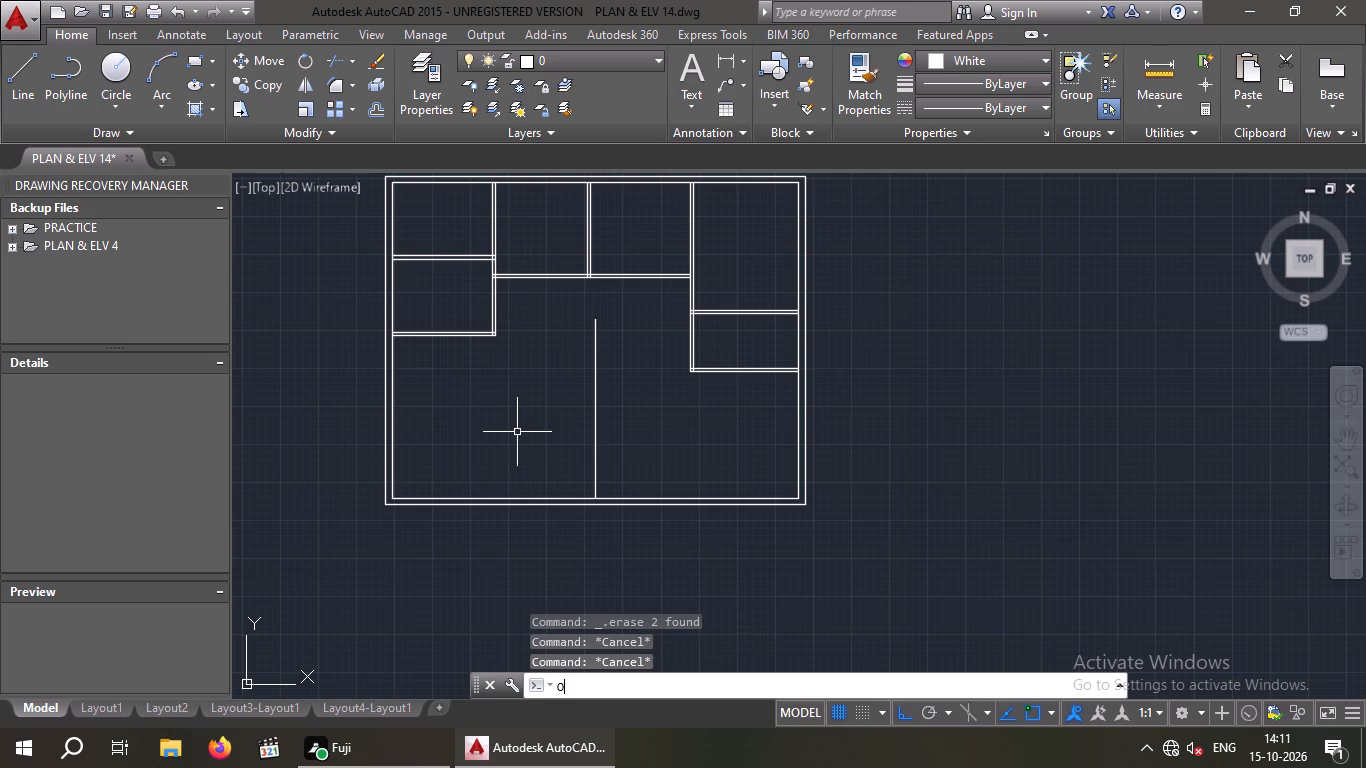
key("Return")
type("17'")
key("Return")
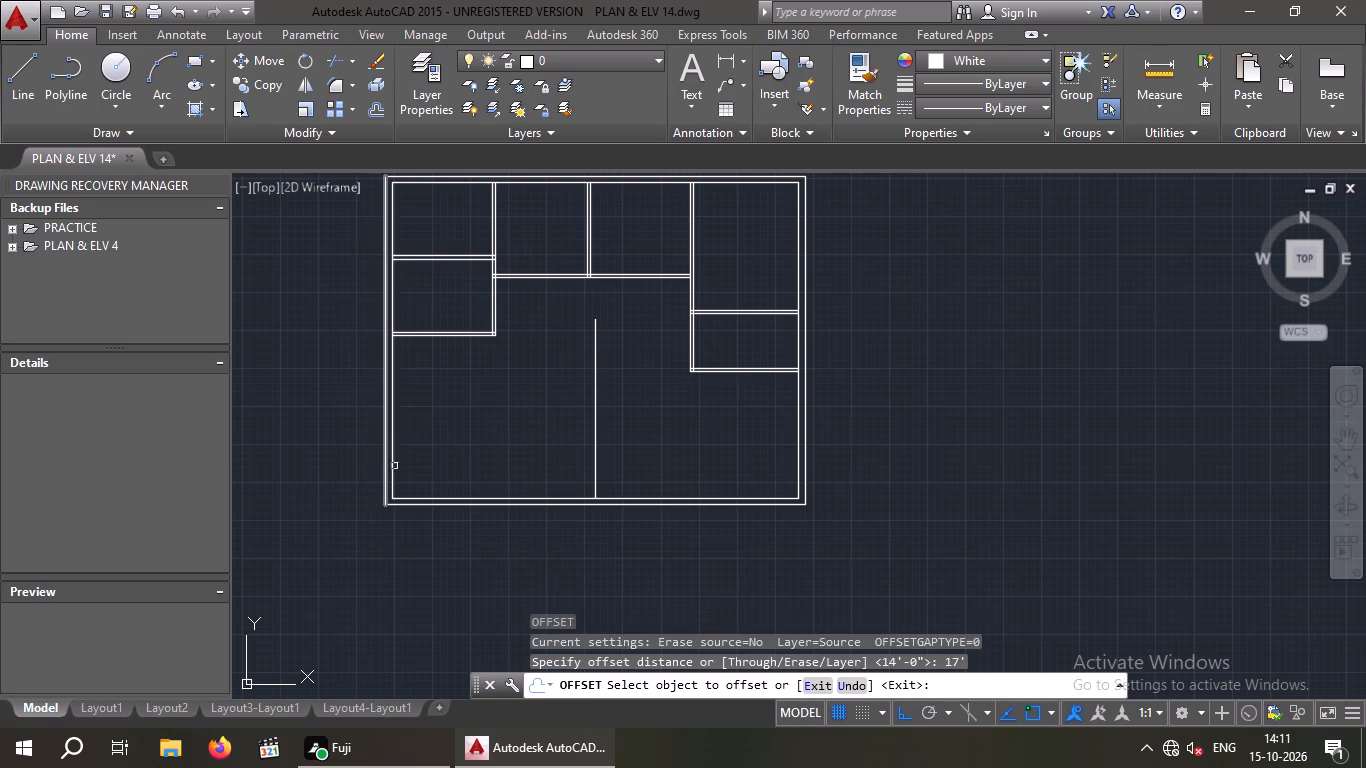
left_click(394, 469)
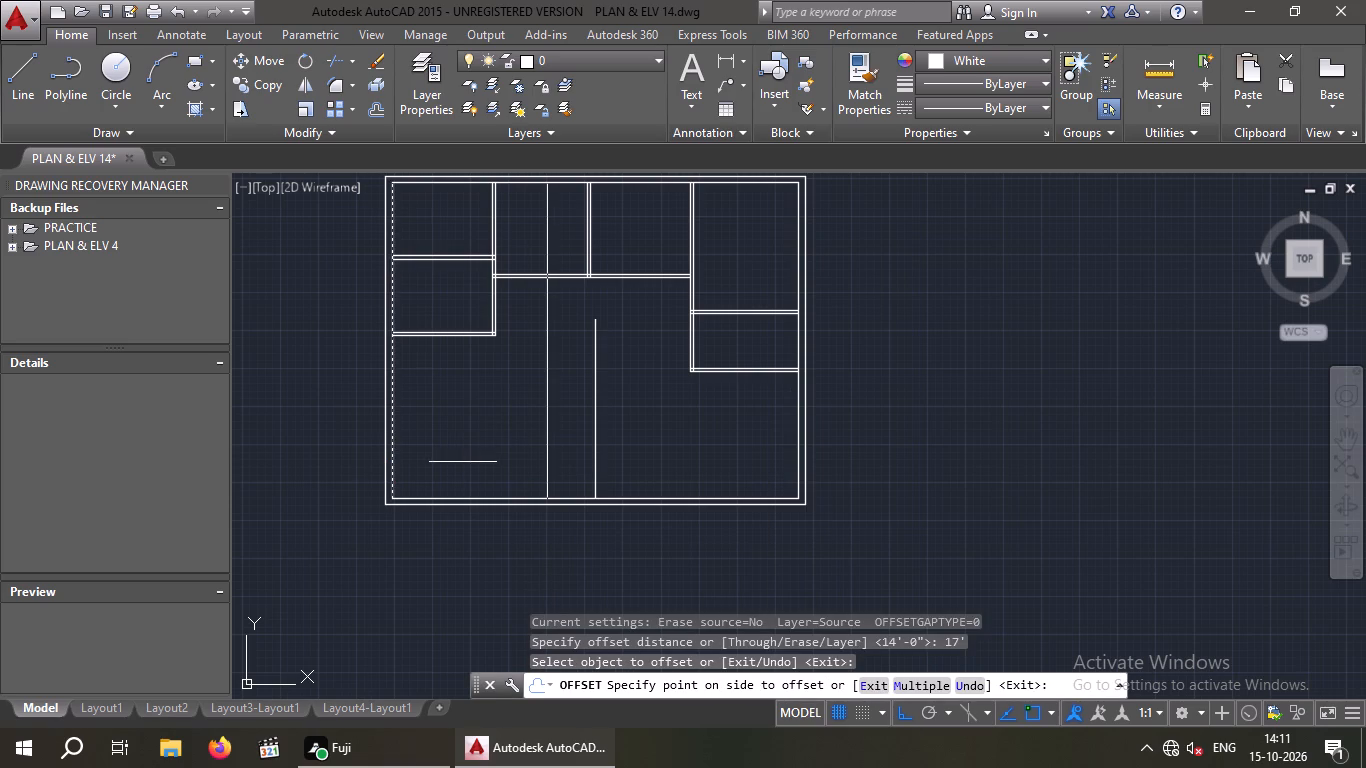
left_click(463, 462)
key("Escape")
key("Escape")
Offset the new vertical wall line 9" toward the plan's centre line to give the wall its thickness.
key("o")
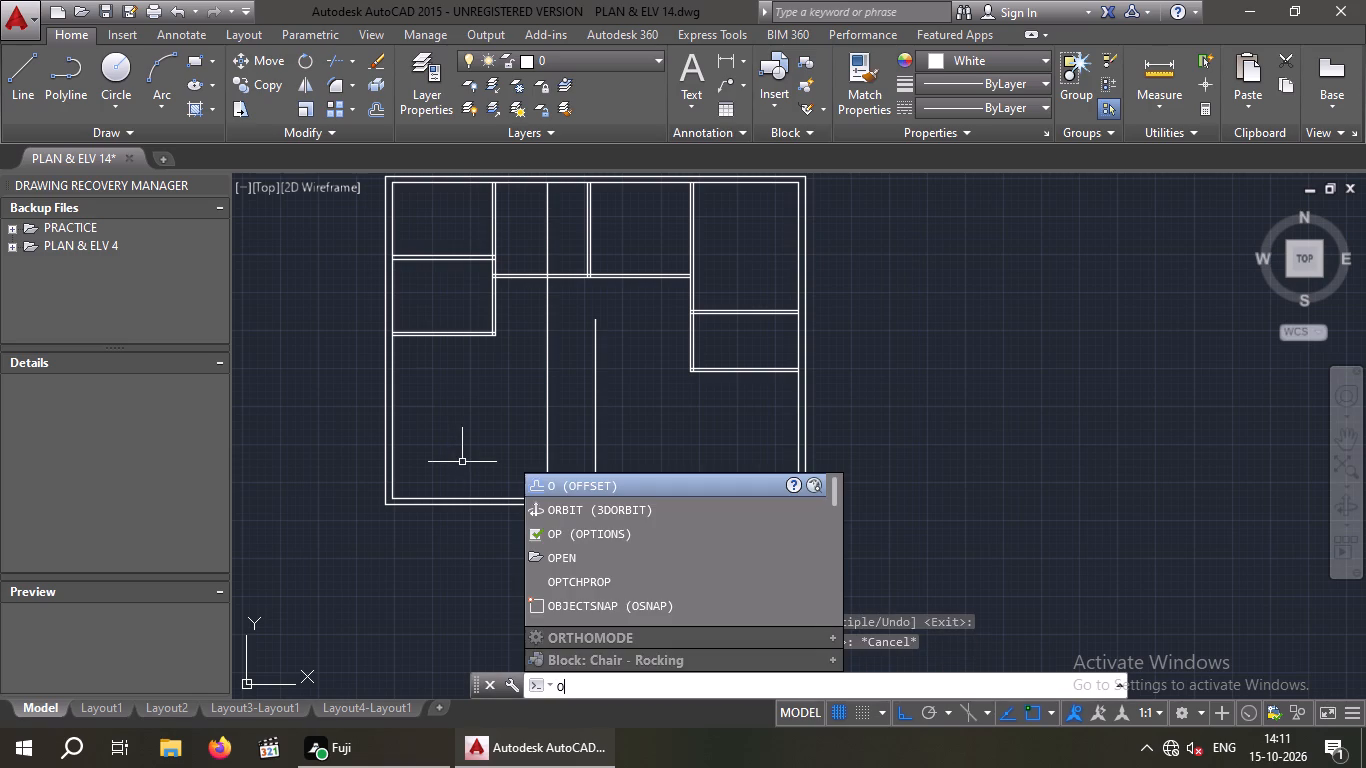
key("Return")
key("9")
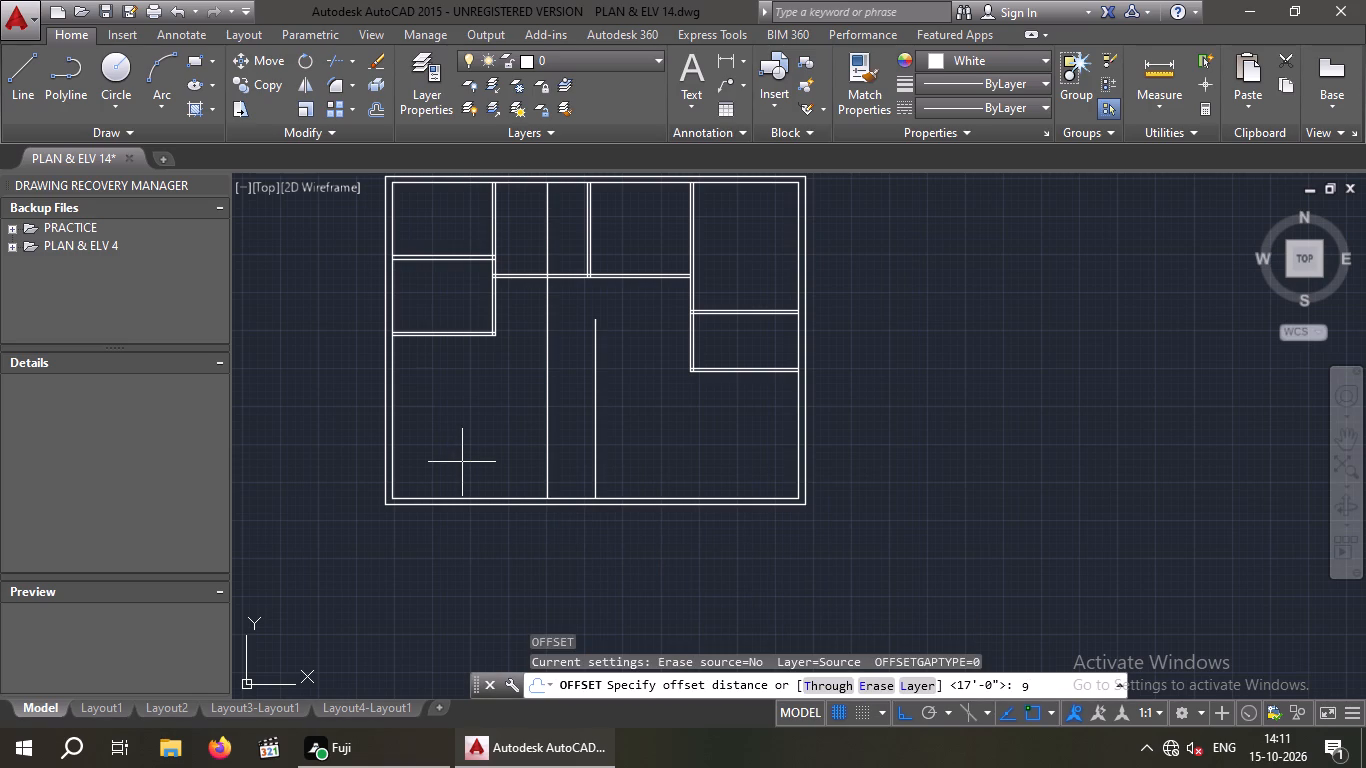
key("shift+quotedbl")
key("Return")
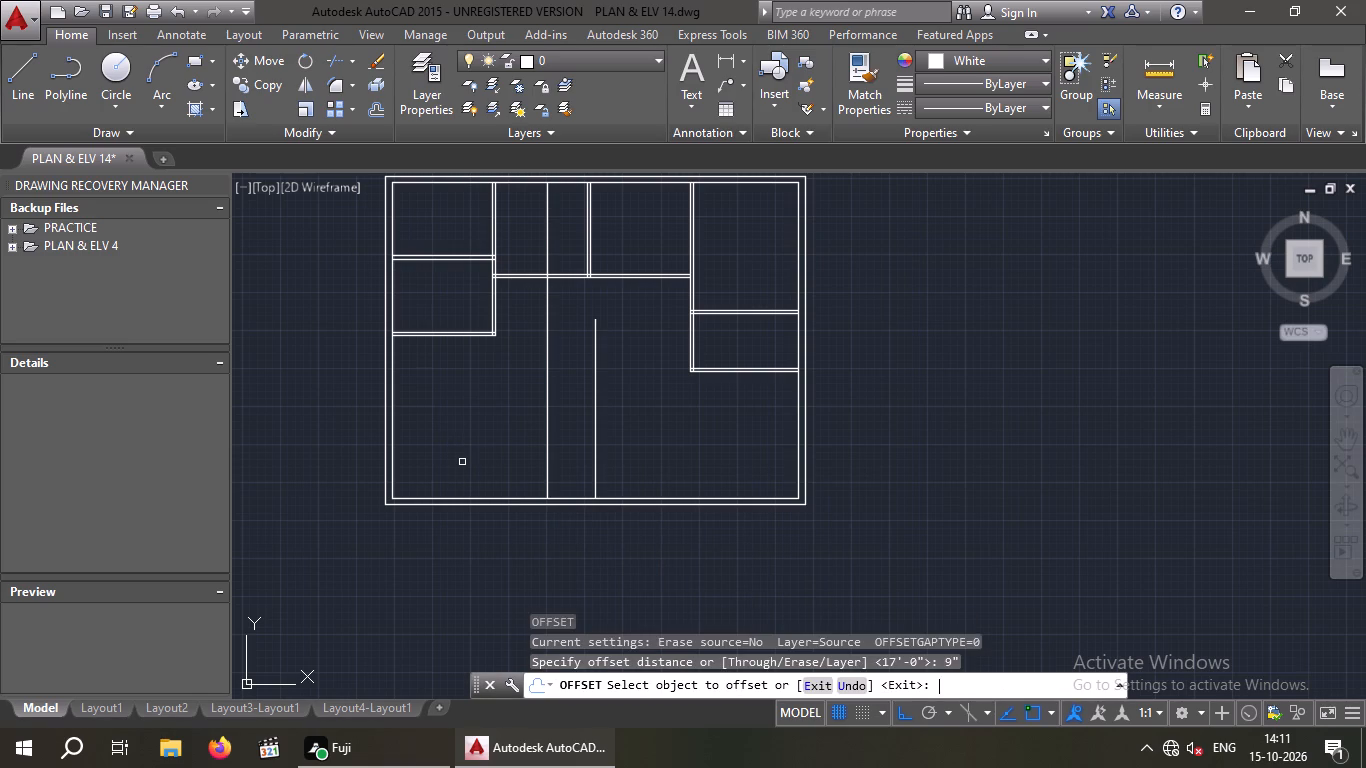
left_click_drag(548, 440, 579, 443)
left_click(580, 441)
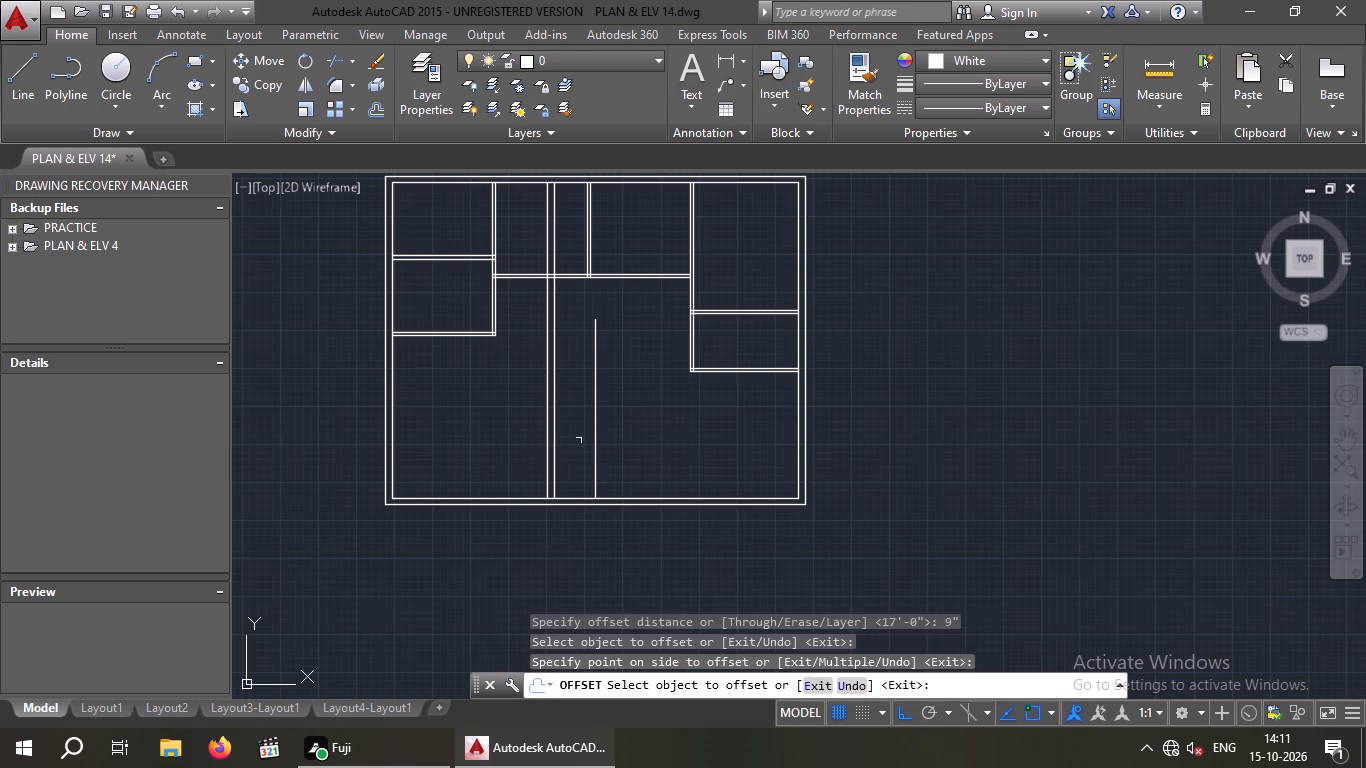
key("Escape")
key("Escape")
Trim away both lines of the new 9" vertical wall where they cross the middle horizontal partition.
middle_click_drag(534, 391, 479, 537)
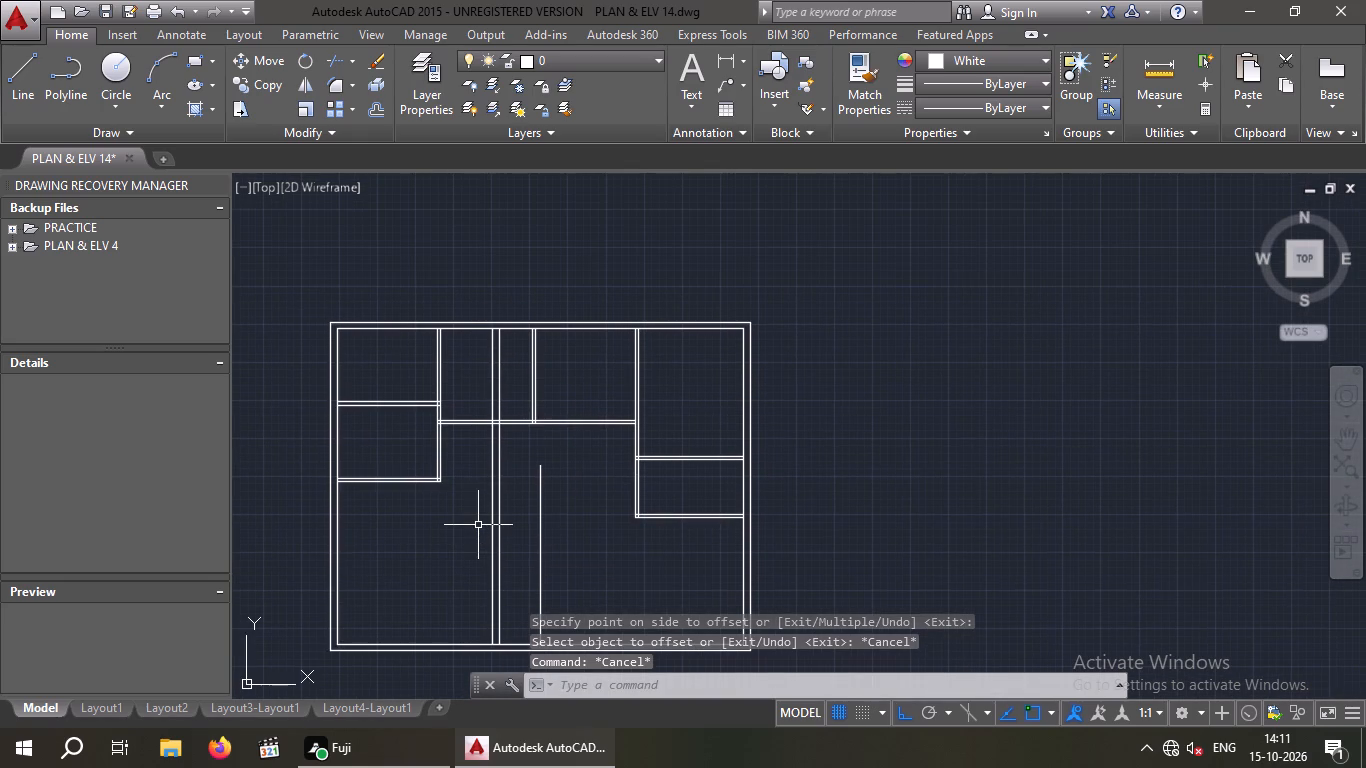
type("TR")
key("space")
key("space")
scroll(504, 426, "up", 3)
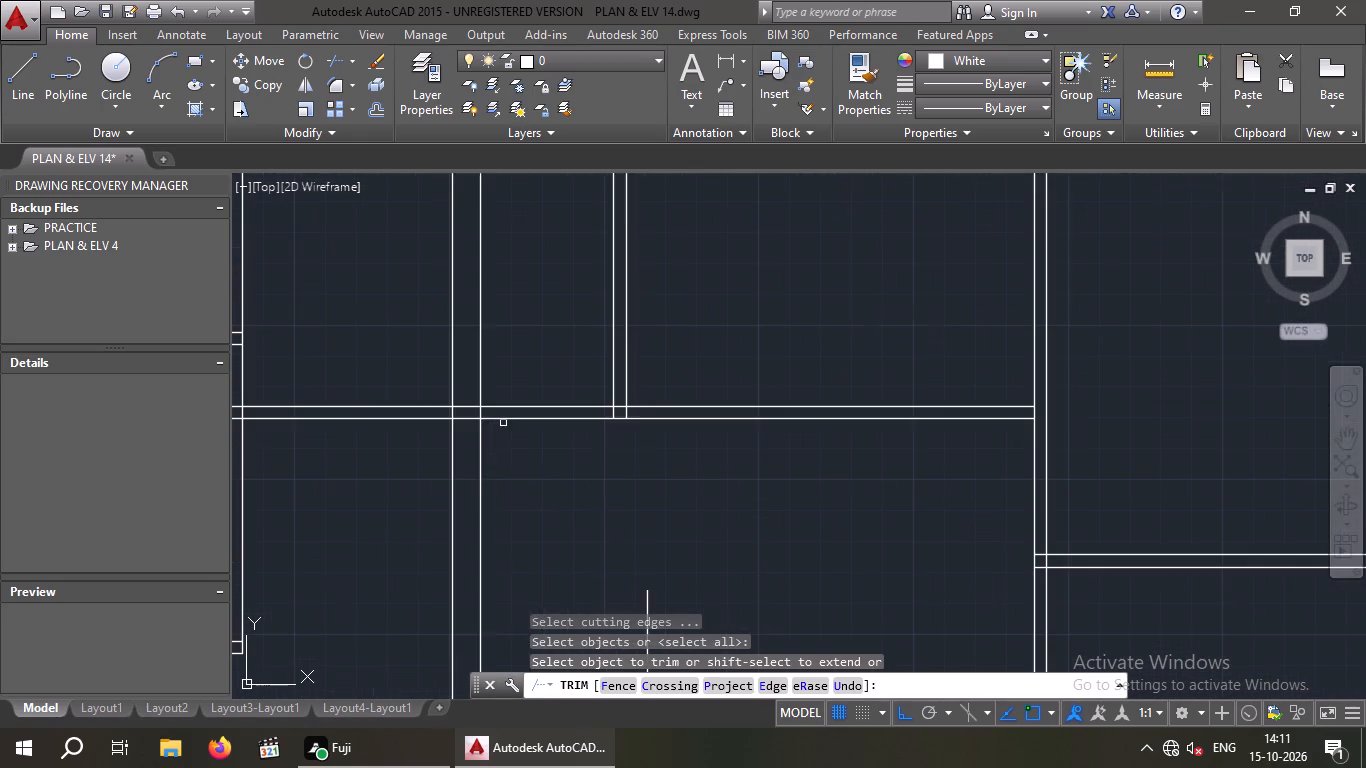
right_click(484, 423)
right_click(477, 423)
scroll(472, 420, "up", 1)
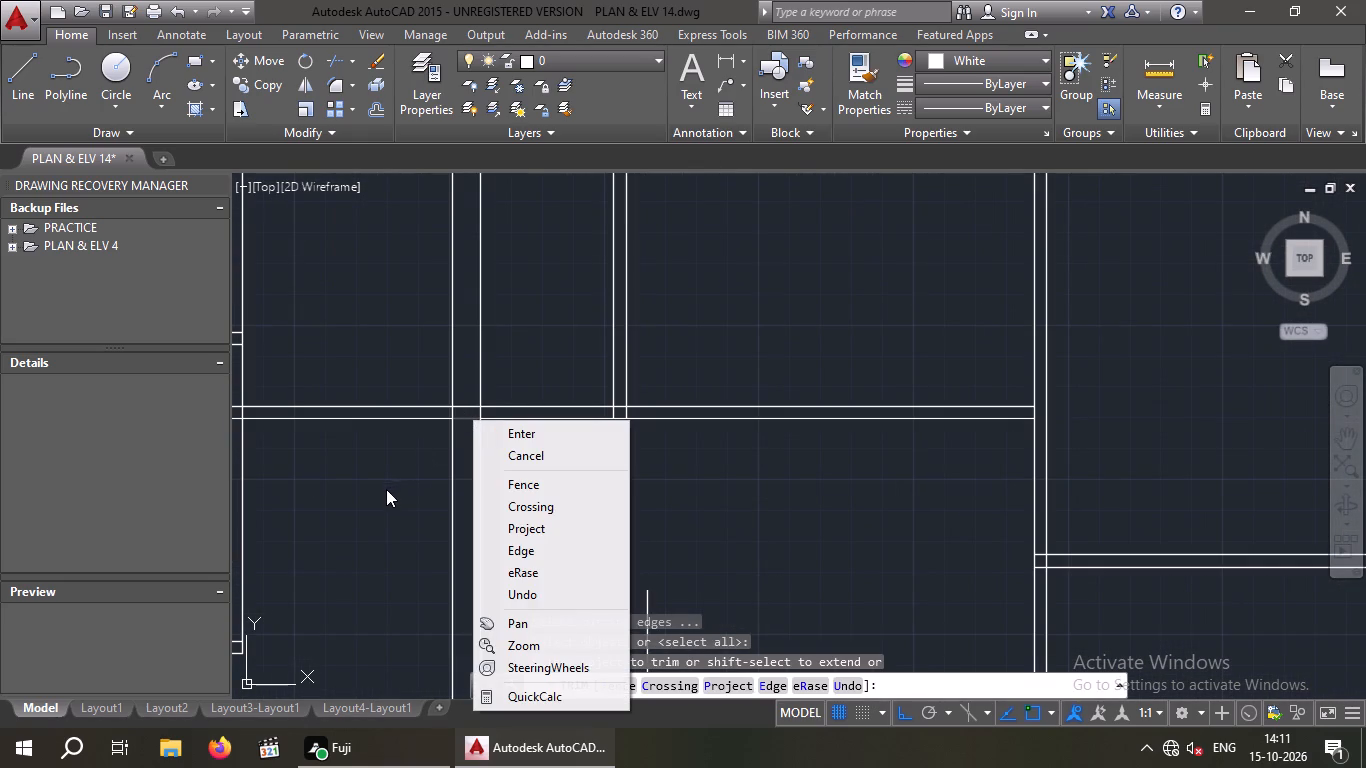
left_click(388, 492)
scroll(477, 426, "up", 4)
scroll(439, 446, "down", 1)
left_click(434, 453)
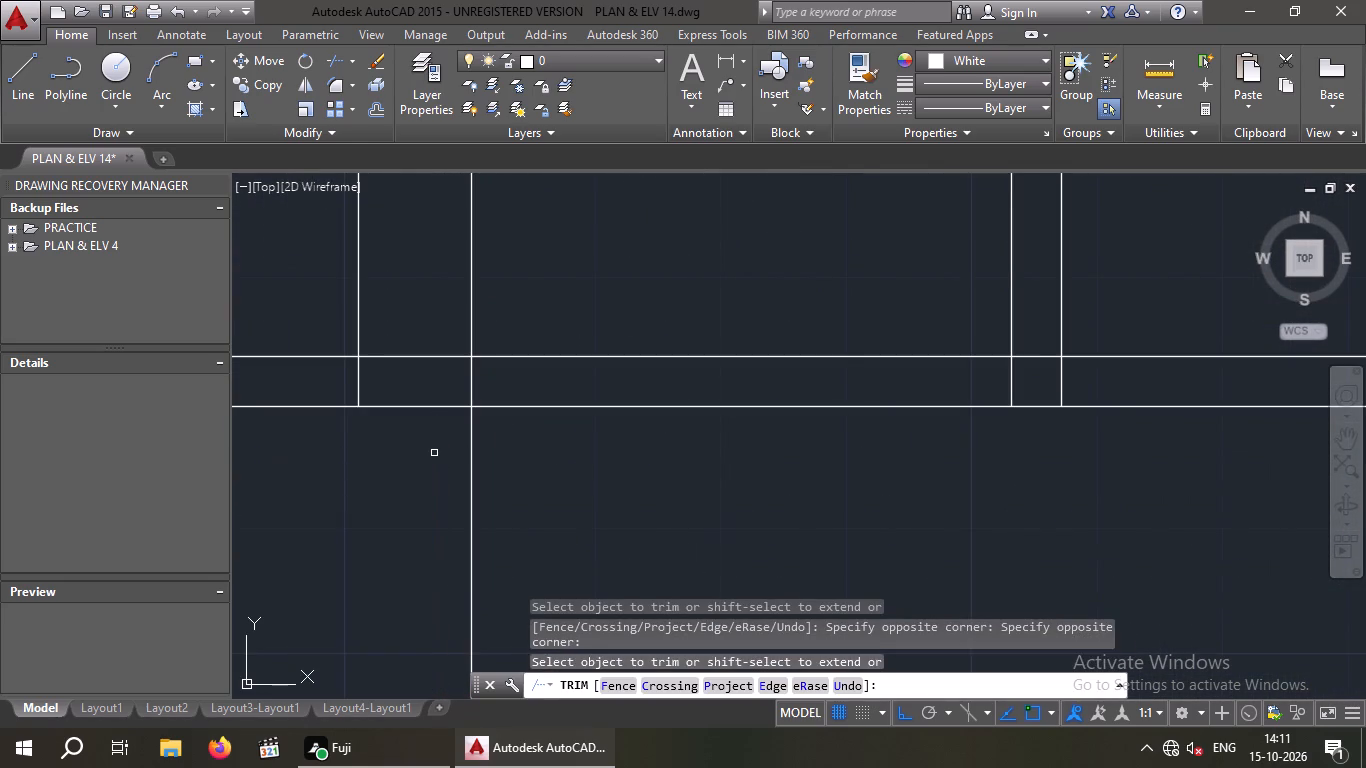
scroll(434, 453, "down", 3)
key("ctrl+z")
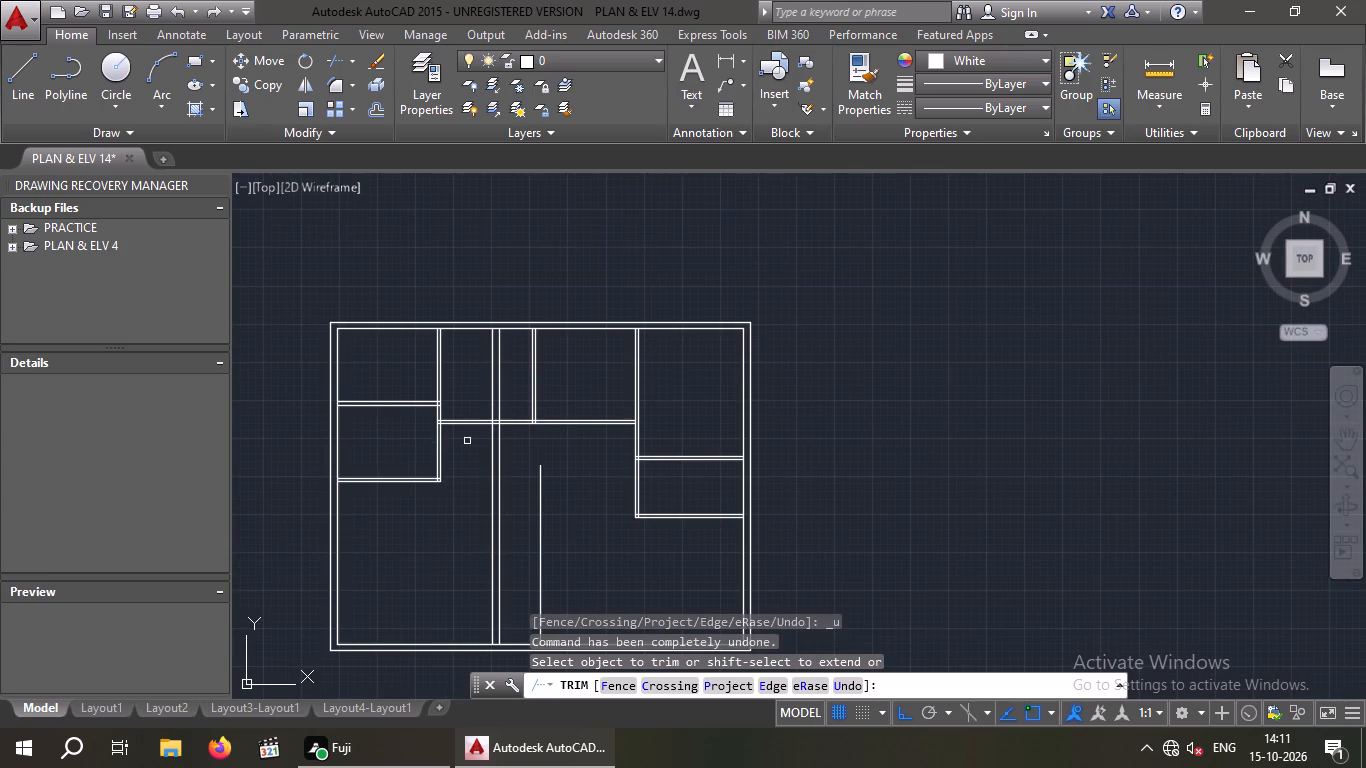
scroll(502, 420, "up", 7)
left_click_drag(721, 384, 717, 388)
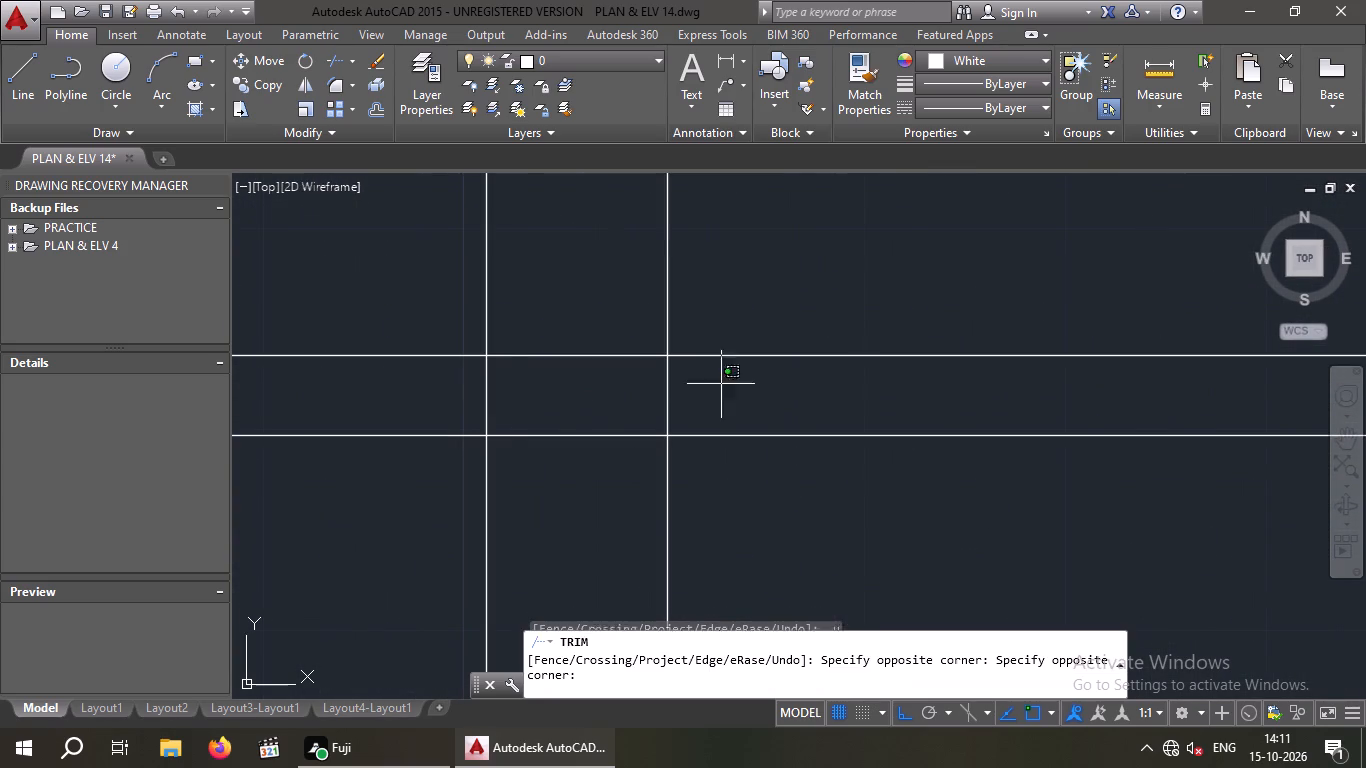
left_click_drag(717, 388, 656, 409)
left_click(444, 420)
key("Escape")
Erase the two leftover lines of the 9" wall above the middle horizontal partition.
left_click_drag(786, 263, 608, 285)
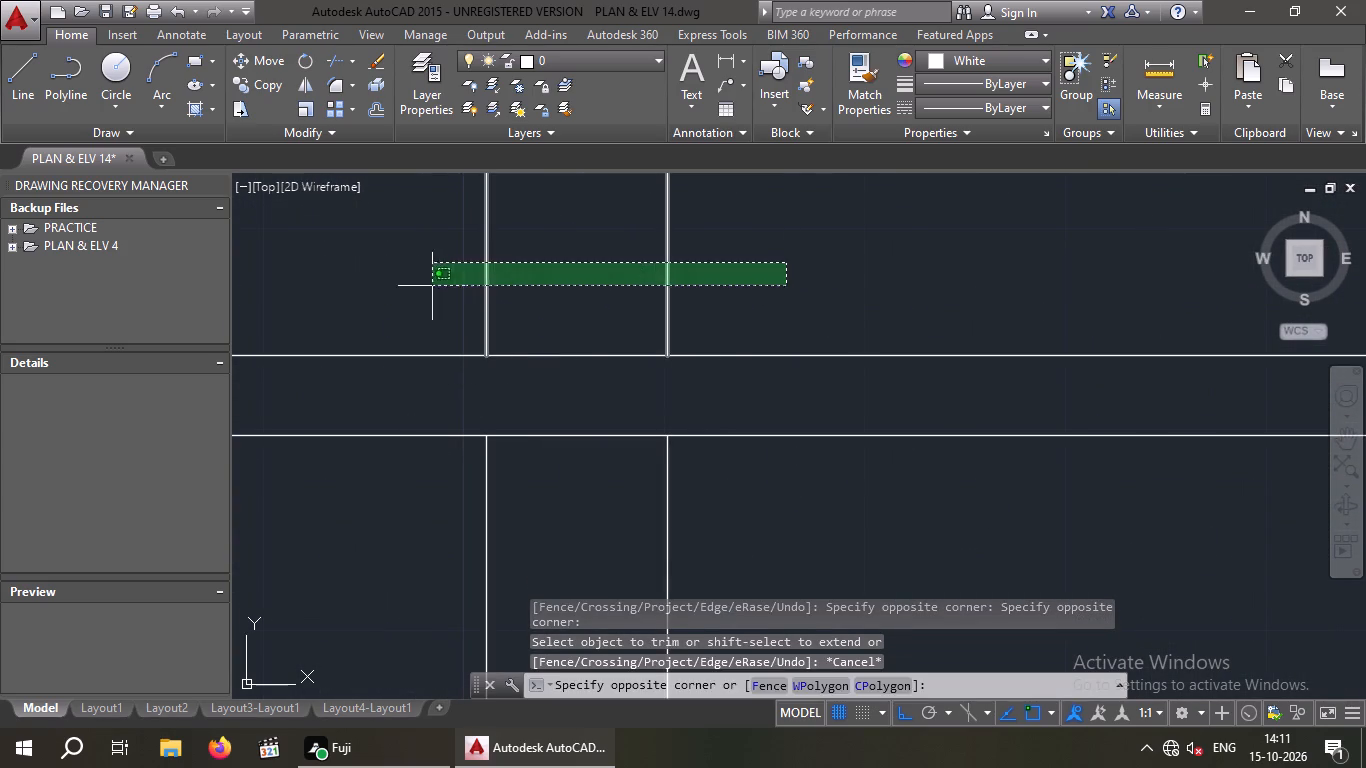
left_click(428, 288)
key("Delete")
scroll(456, 291, "down", 4)
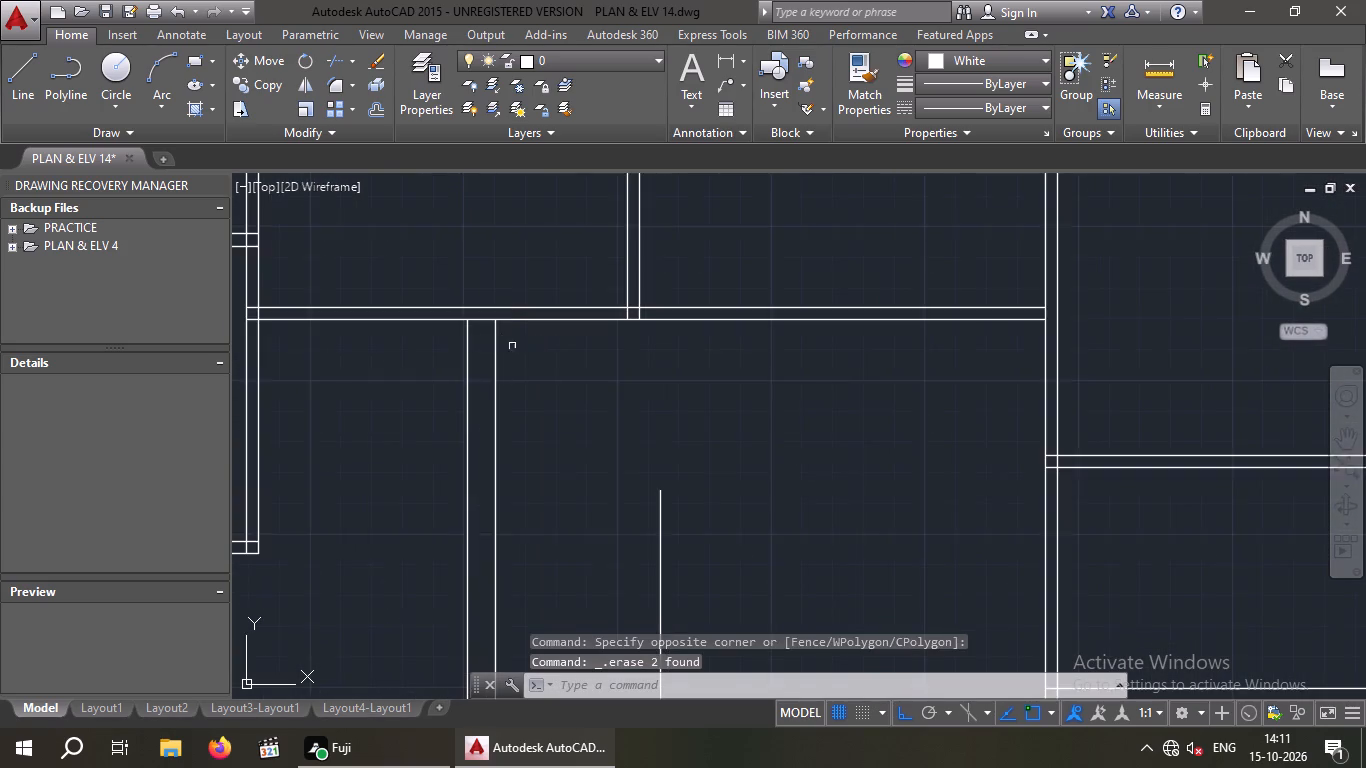
Erase the vertical centre line rising from the bottom wall's midpoint.
scroll(525, 366, "down", 2)
left_click_drag(654, 447, 569, 472)
left_click(556, 474)
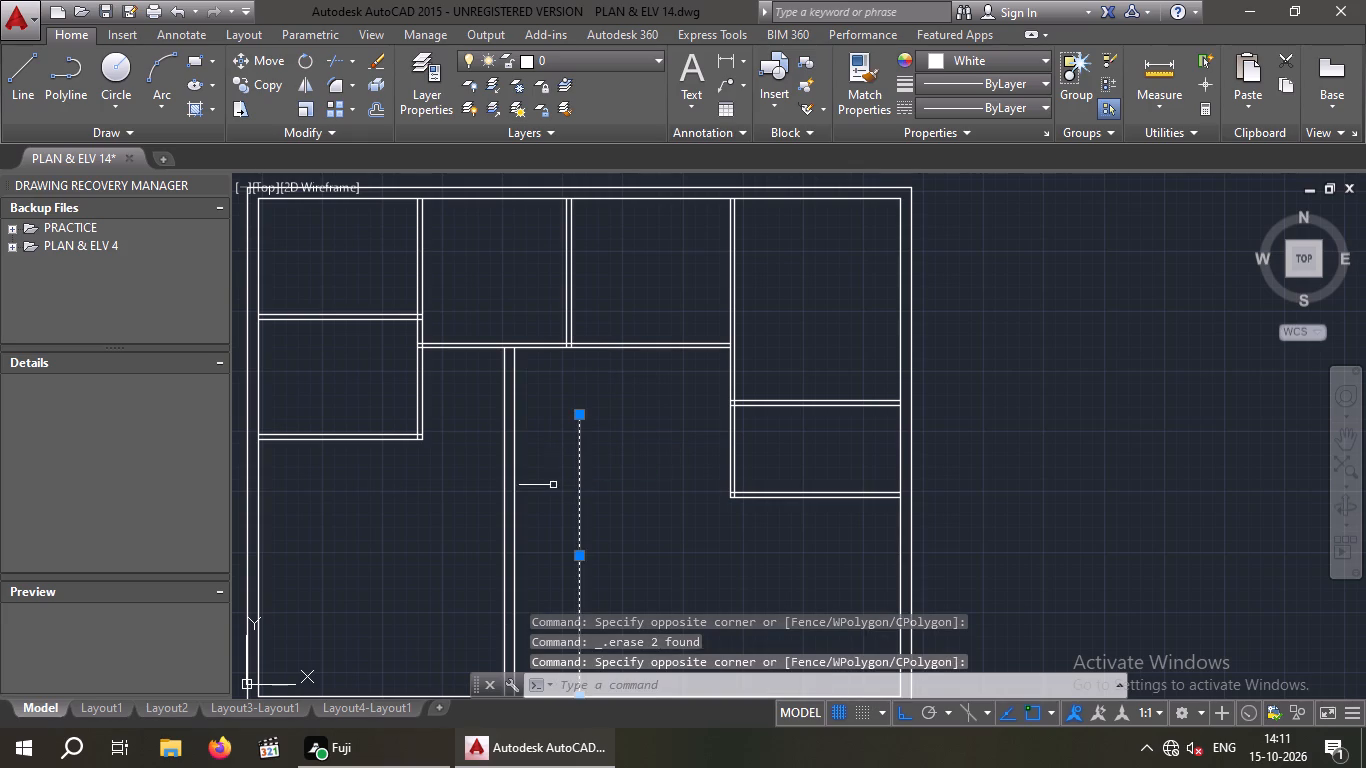
key("Delete")
scroll(562, 475, "down", 1)
middle_click_drag(559, 475, 453, 466)
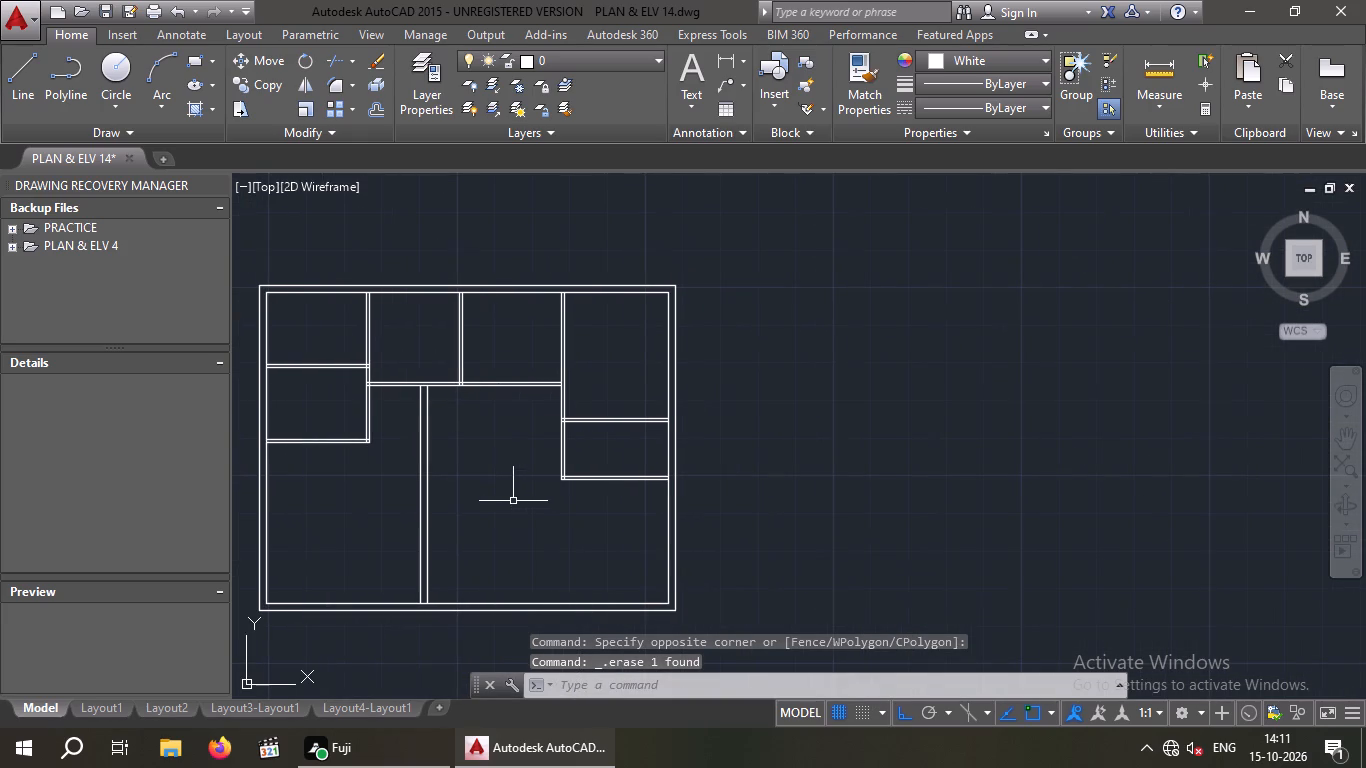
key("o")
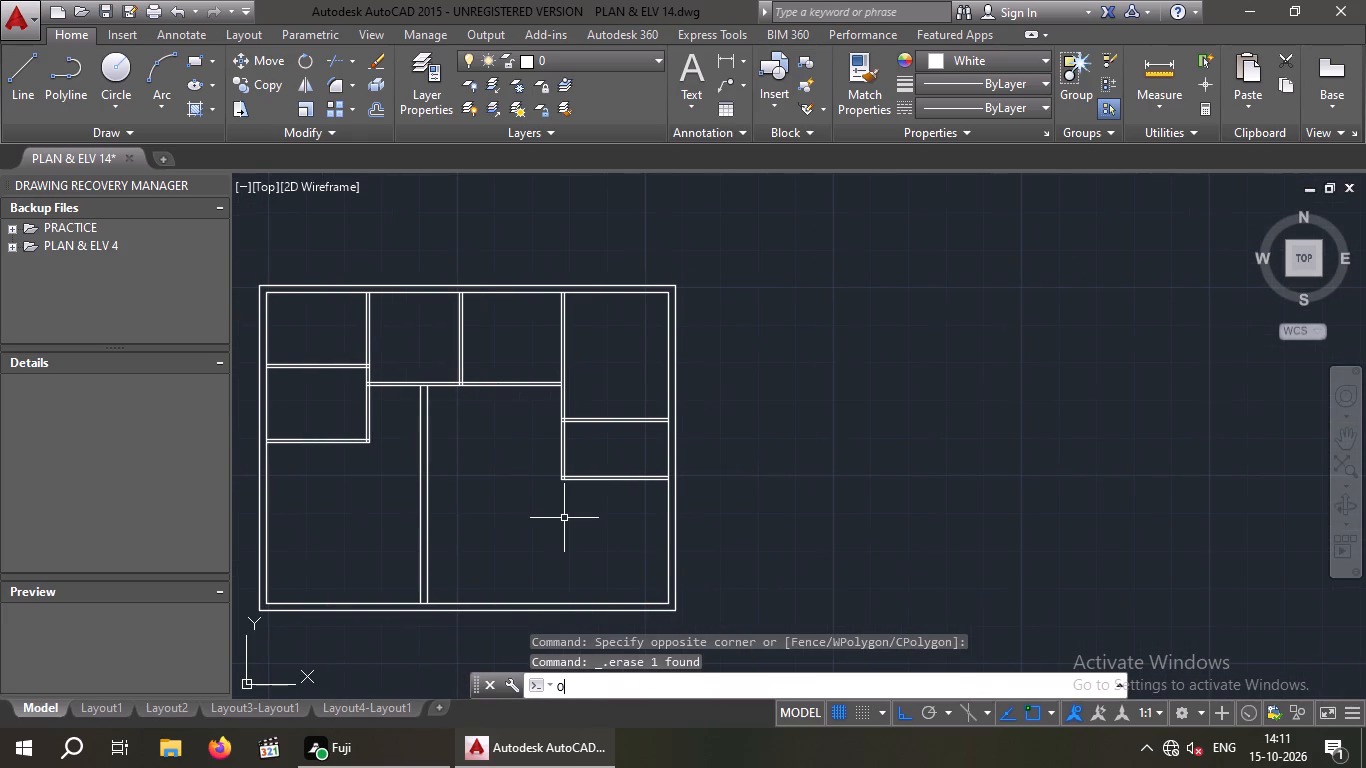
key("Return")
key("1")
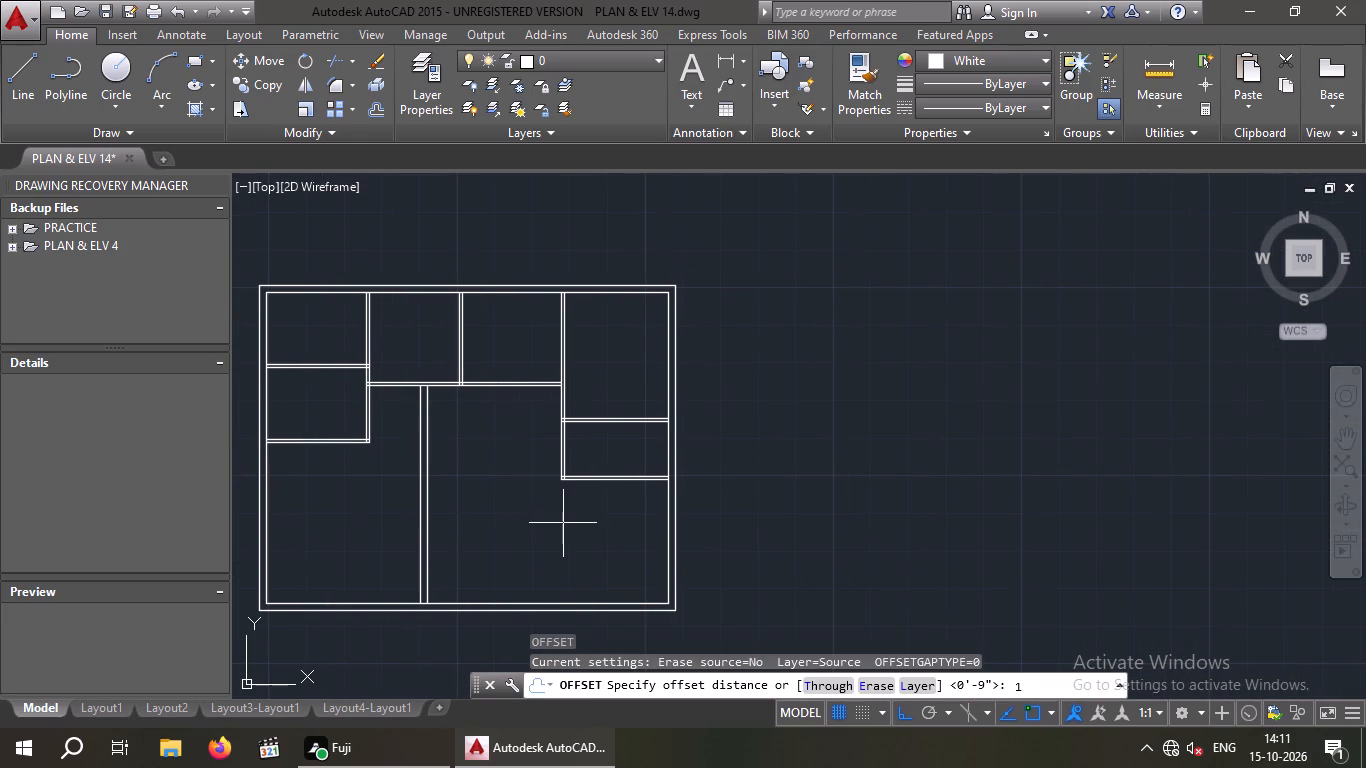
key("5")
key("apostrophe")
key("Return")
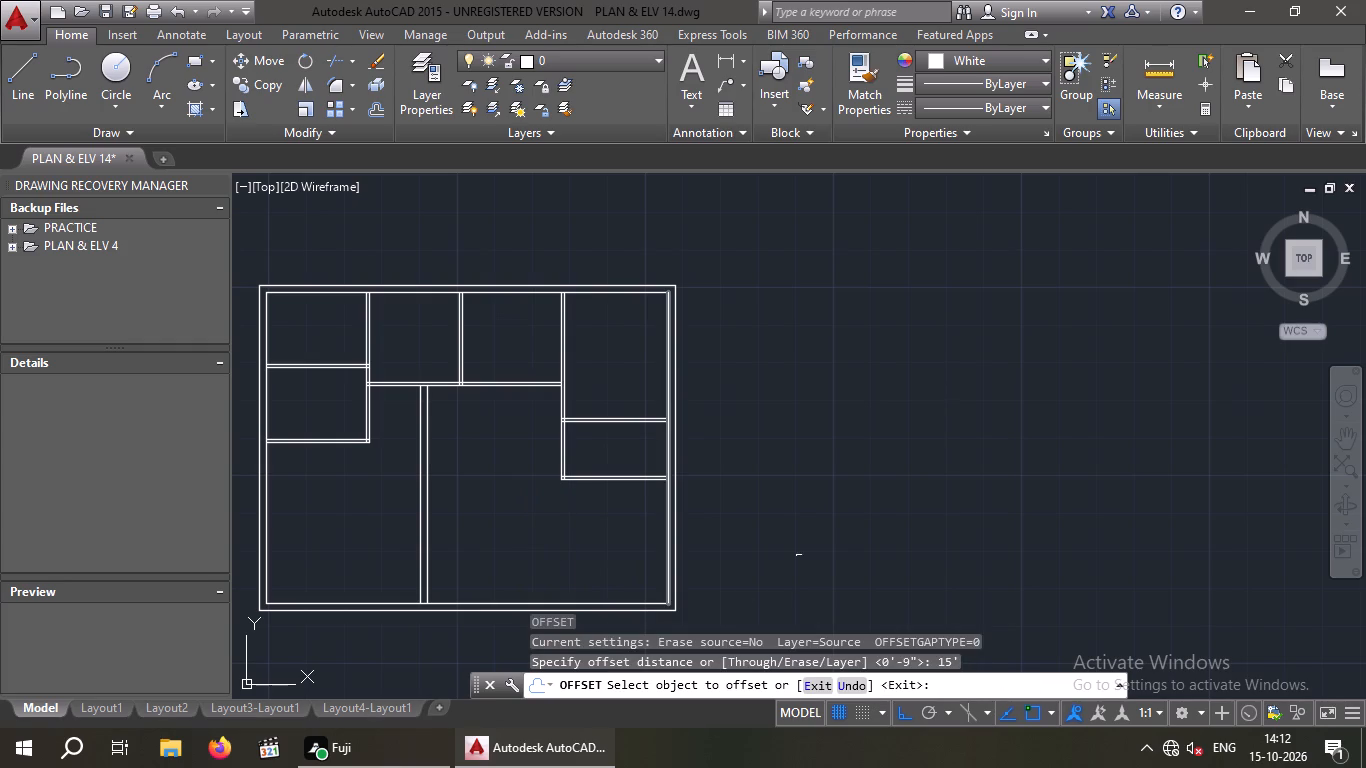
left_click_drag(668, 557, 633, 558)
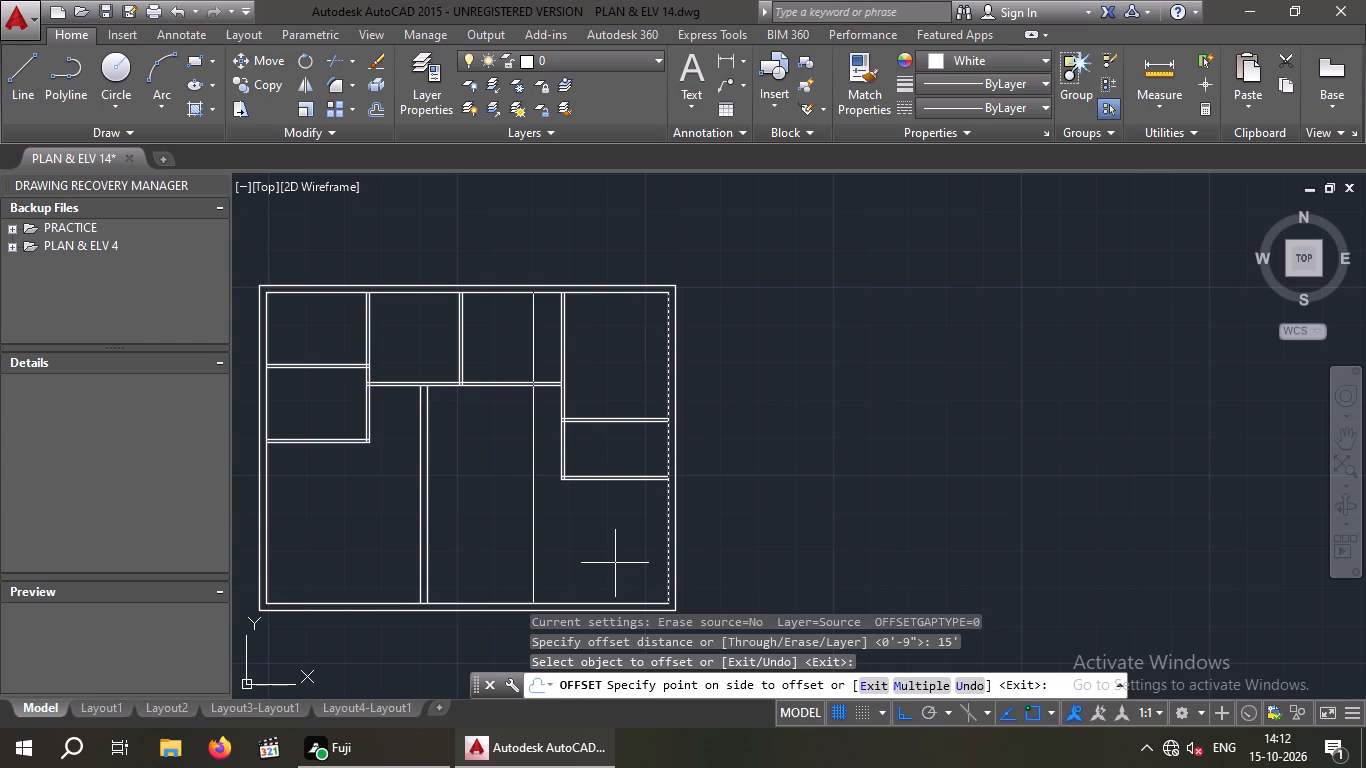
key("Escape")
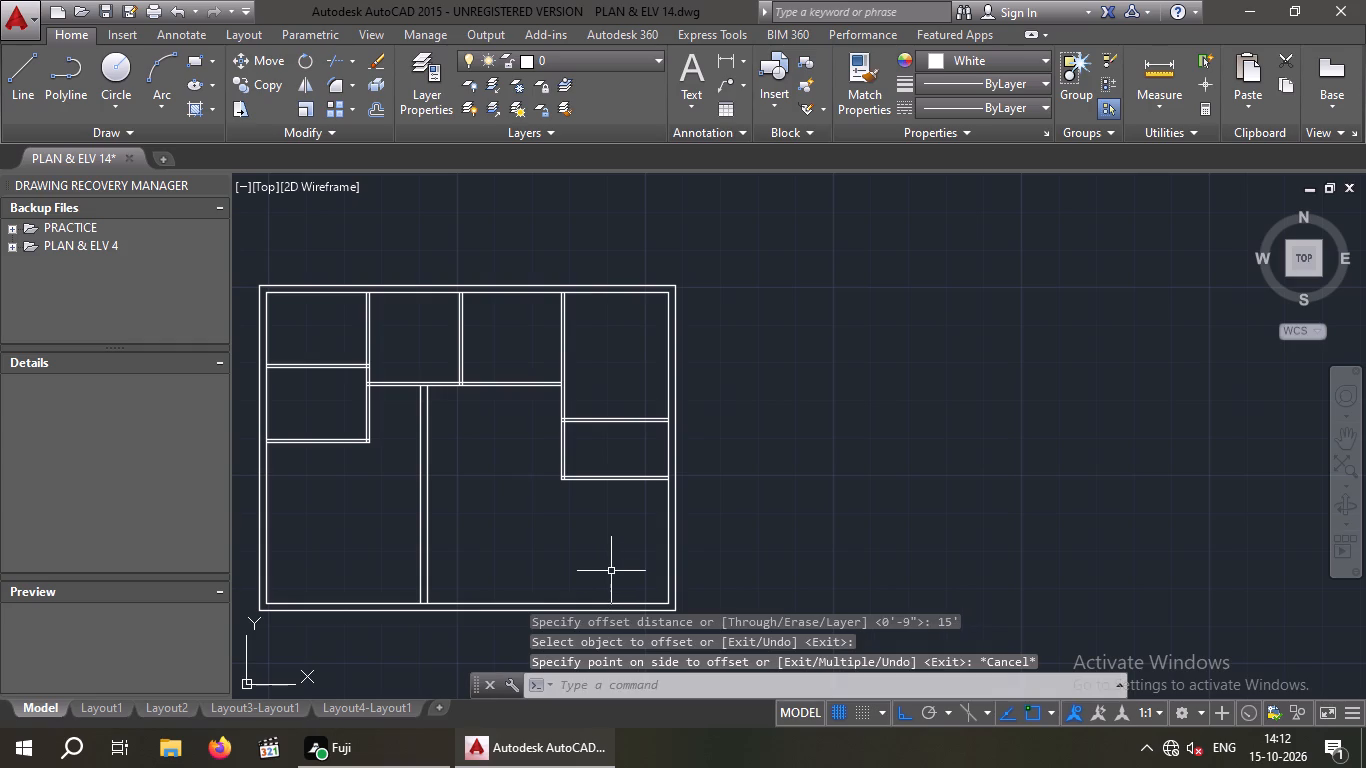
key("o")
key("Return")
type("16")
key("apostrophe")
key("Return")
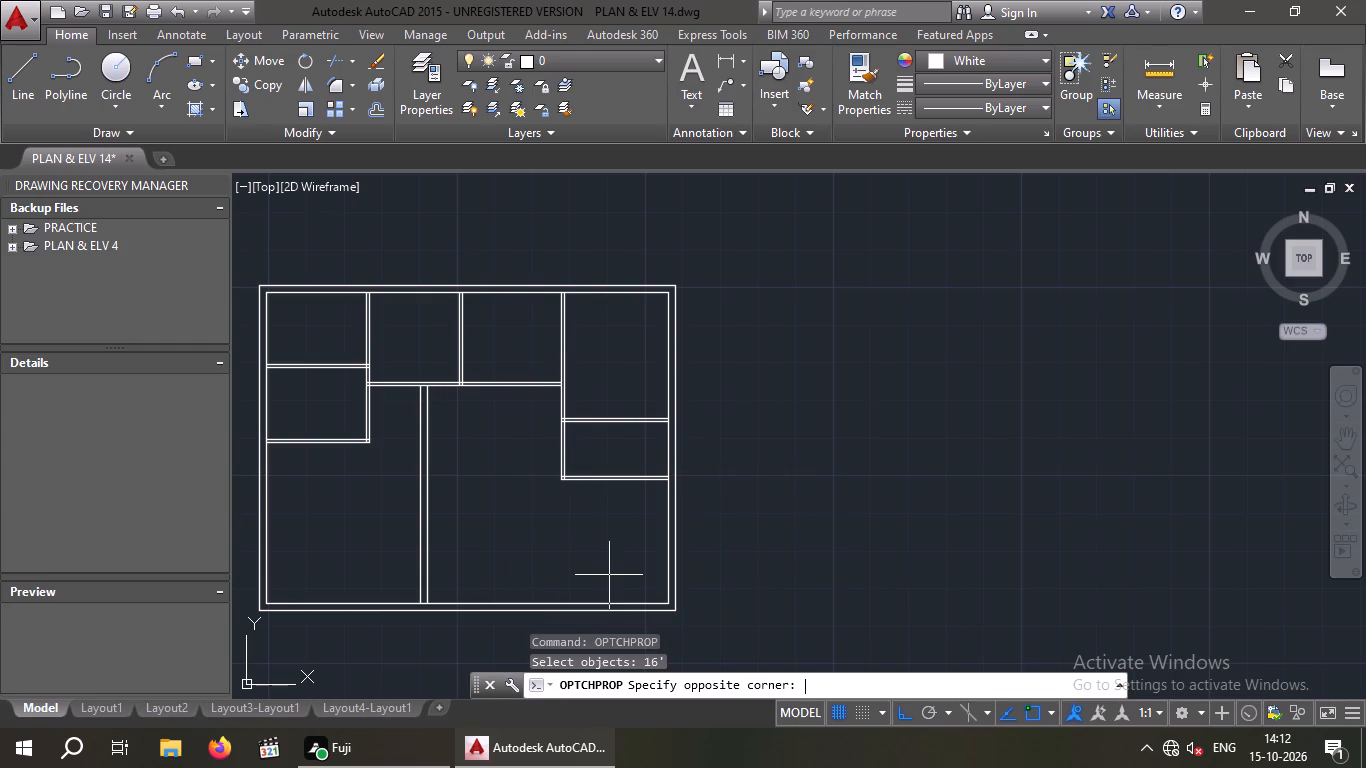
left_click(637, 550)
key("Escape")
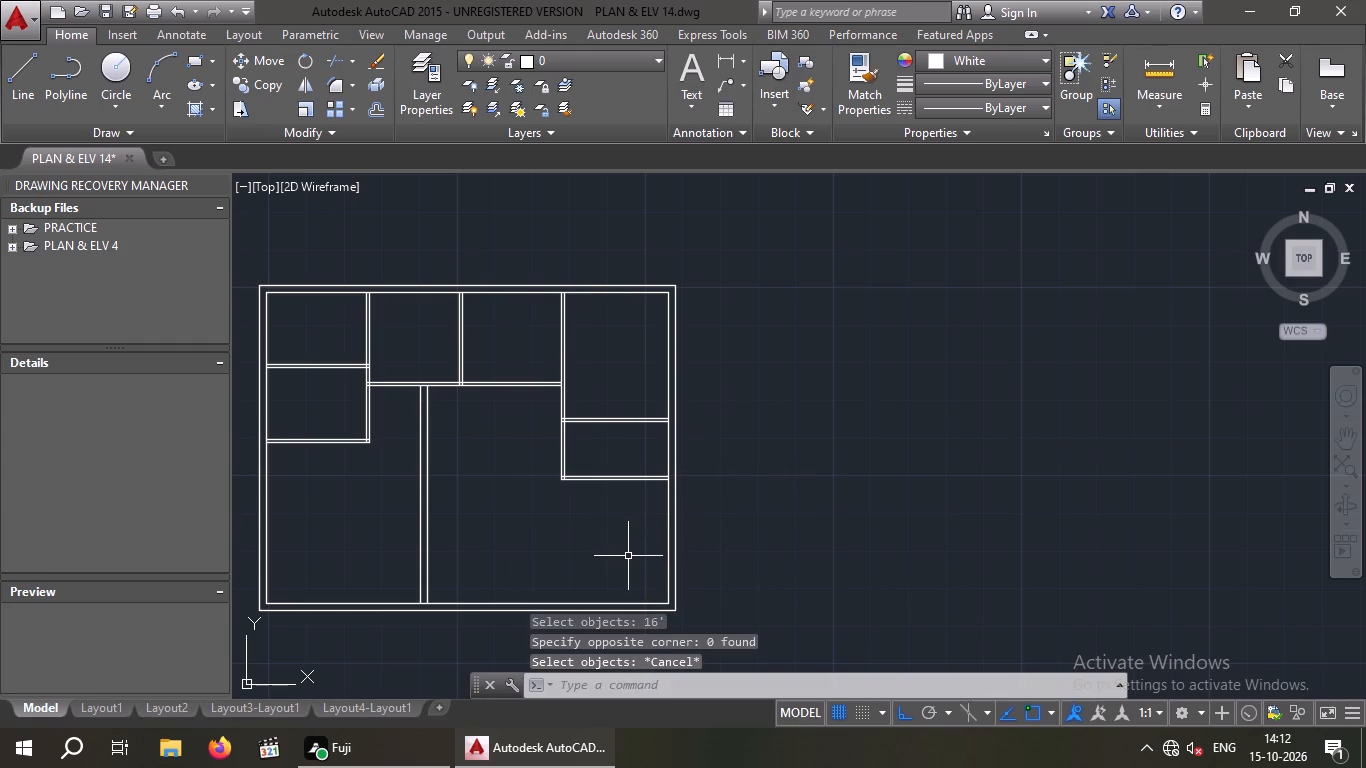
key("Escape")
Offset the right outer wall's inner line 16' inward to start a second vertical wall.
key("o")
key("Return")
type("16'")
key("Return")
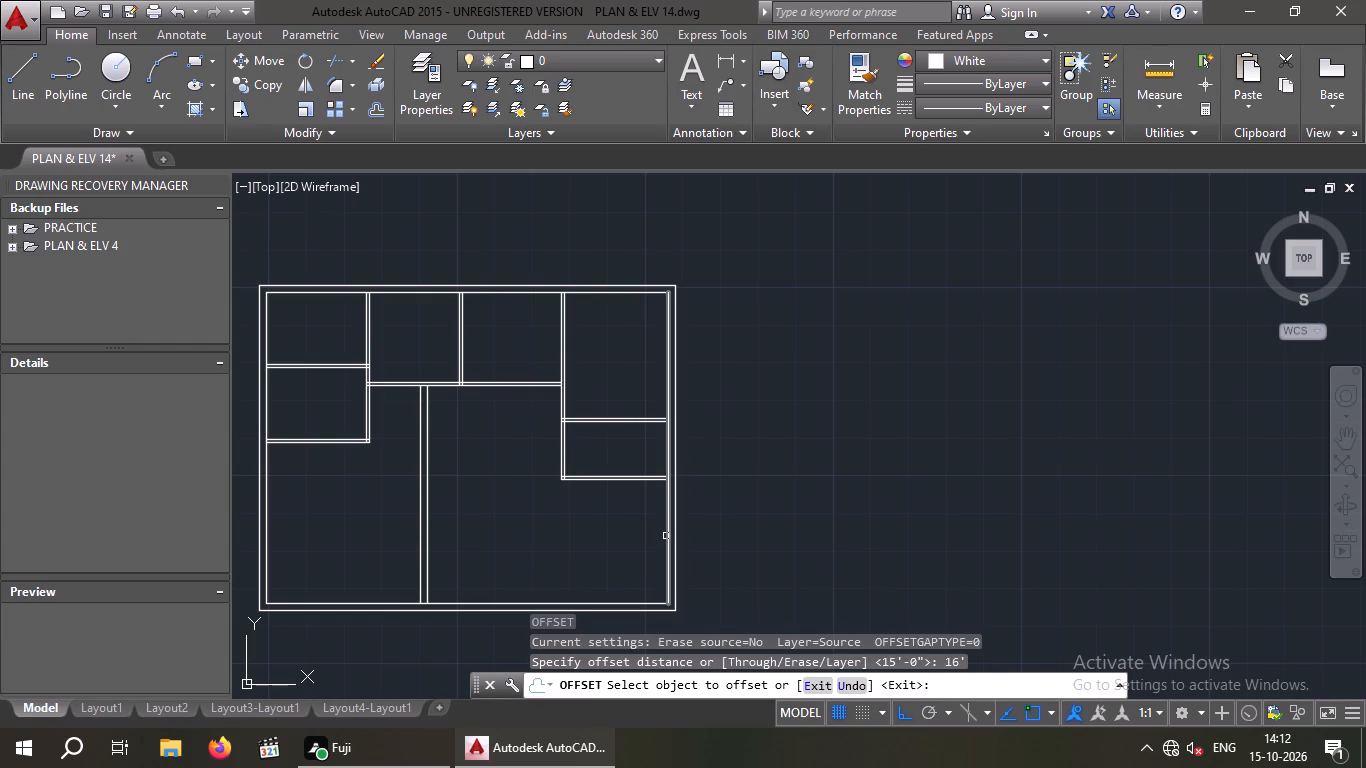
left_click_drag(667, 535, 639, 545)
left_click(537, 556)
key("Escape")
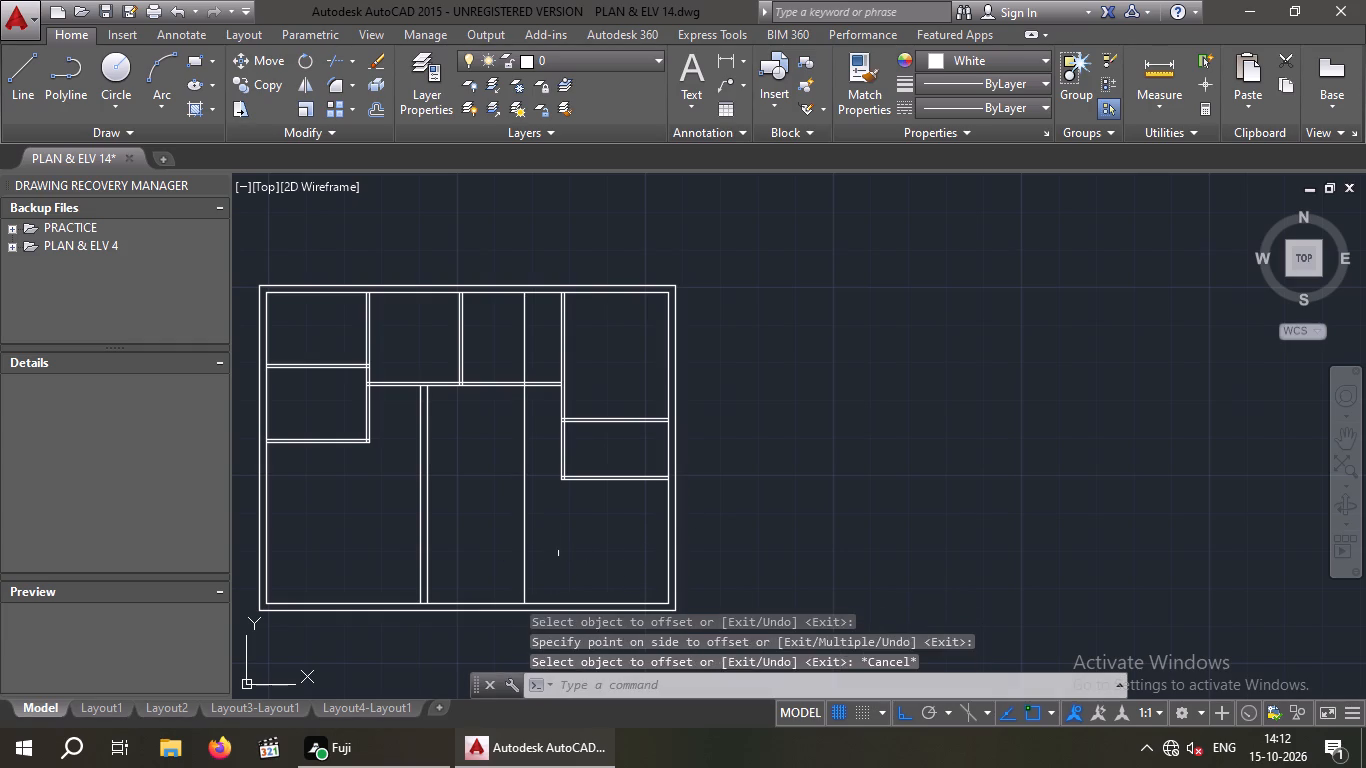
key("Escape")
Offset the new vertical line 9" away from the right outer wall to form the second 9" vertical wall.
key("o")
key("Return")
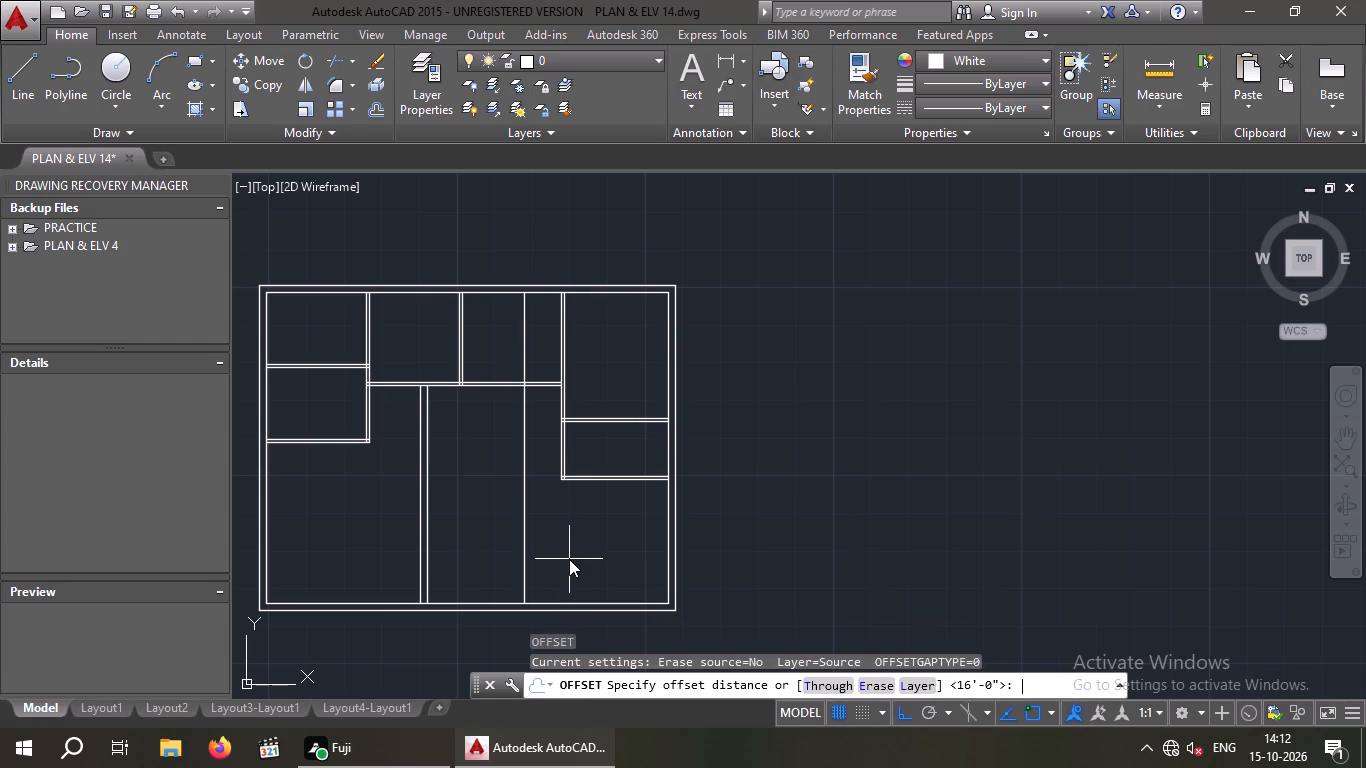
key("9")
key("shift+quotedbl")
key("Return")
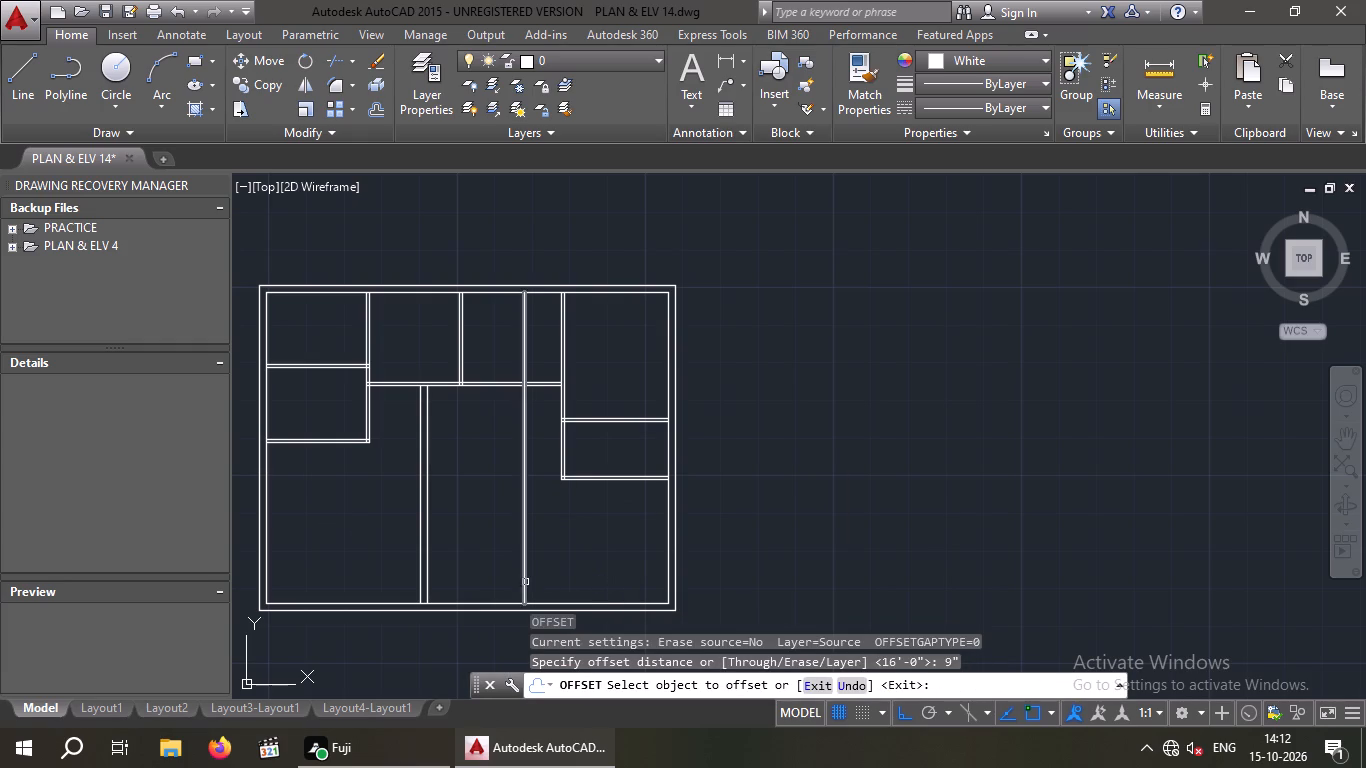
left_click(522, 573)
left_click(490, 580)
key("Escape")
key("Escape")
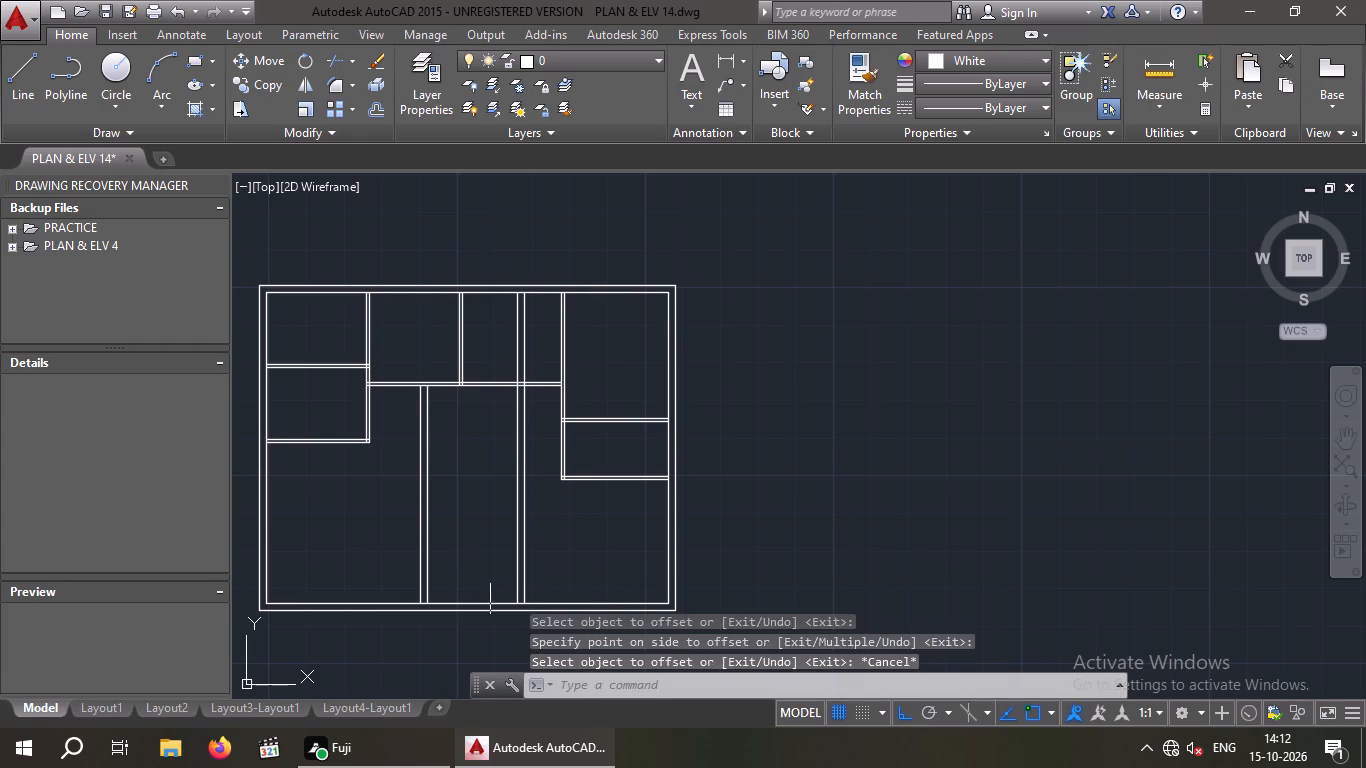
Trim away both lines of the second 9" vertical wall where they cross the middle horizontal partition.
type("TR")
key("space")
key("space")
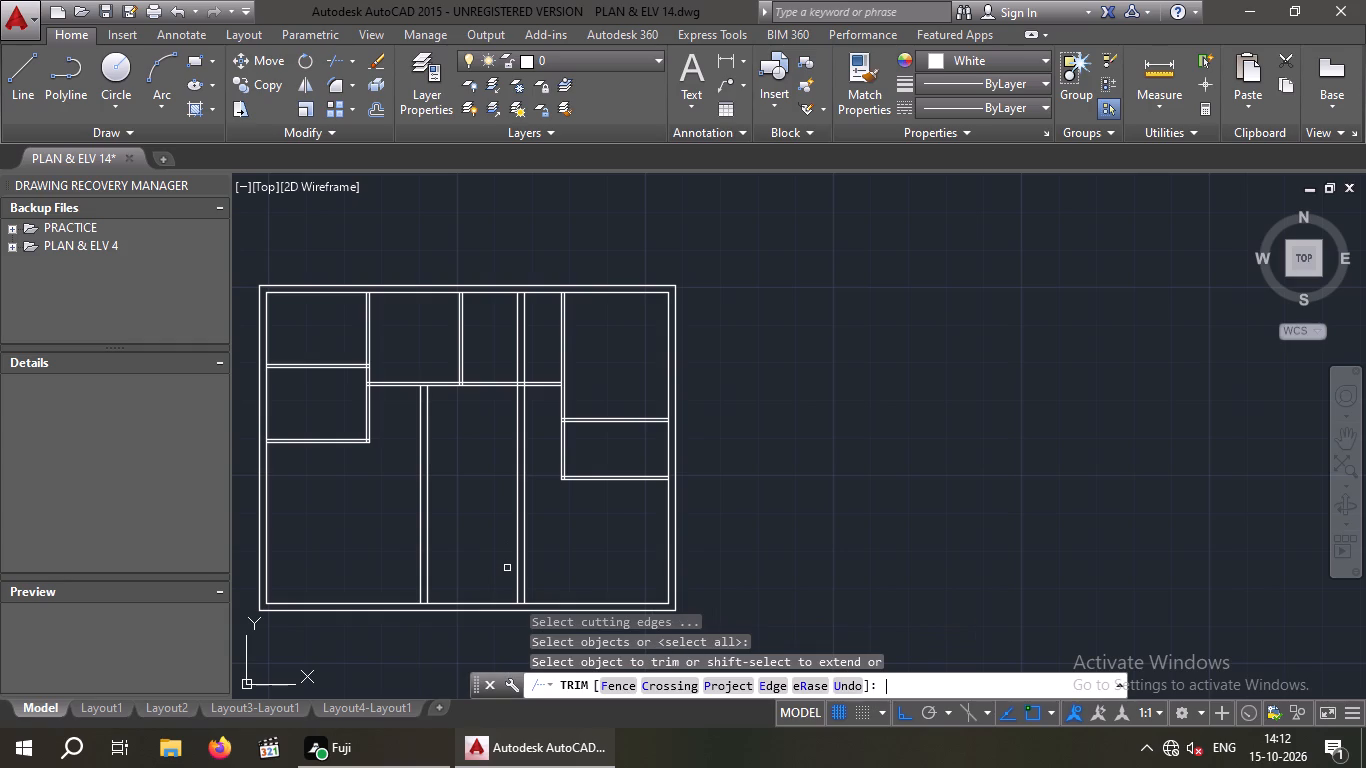
scroll(514, 368, "up", 4)
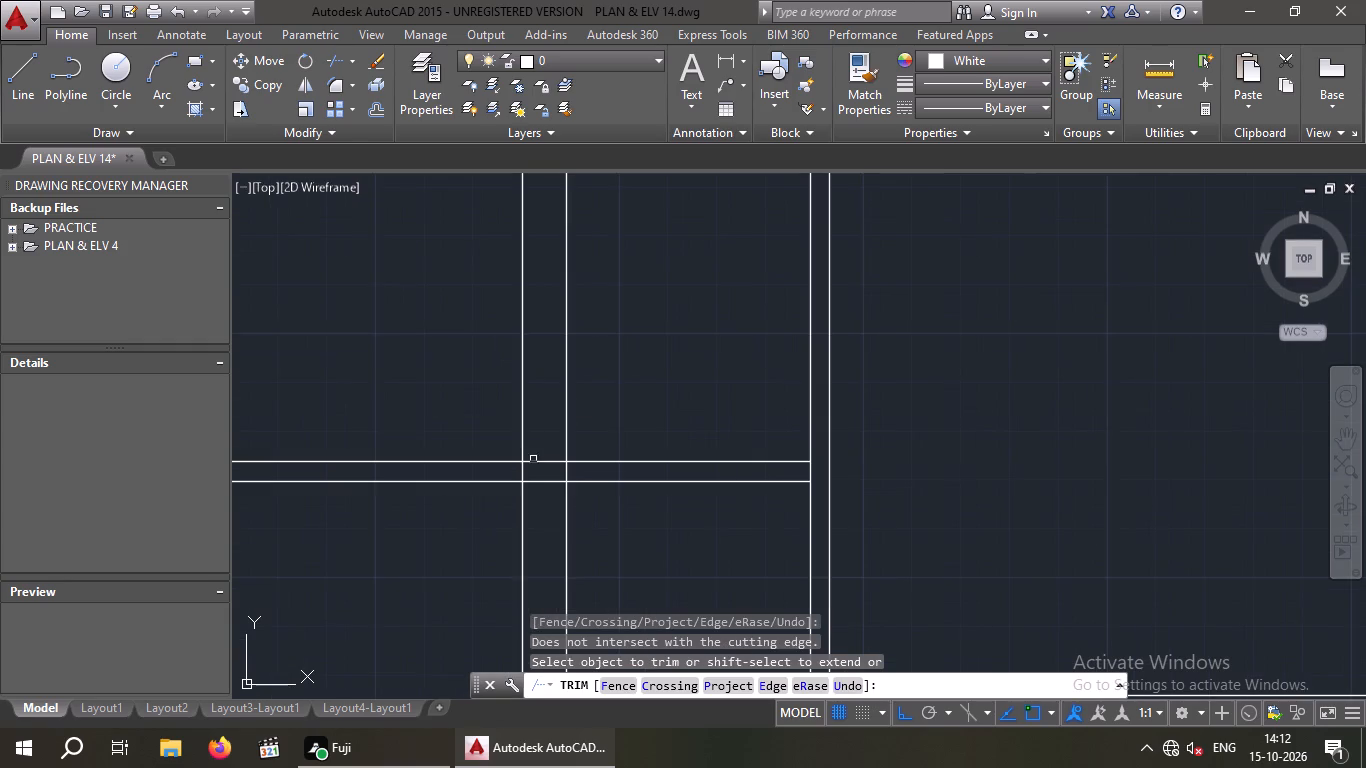
scroll(527, 450, "up", 3)
left_click_drag(719, 535, 614, 530)
left_click(445, 536)
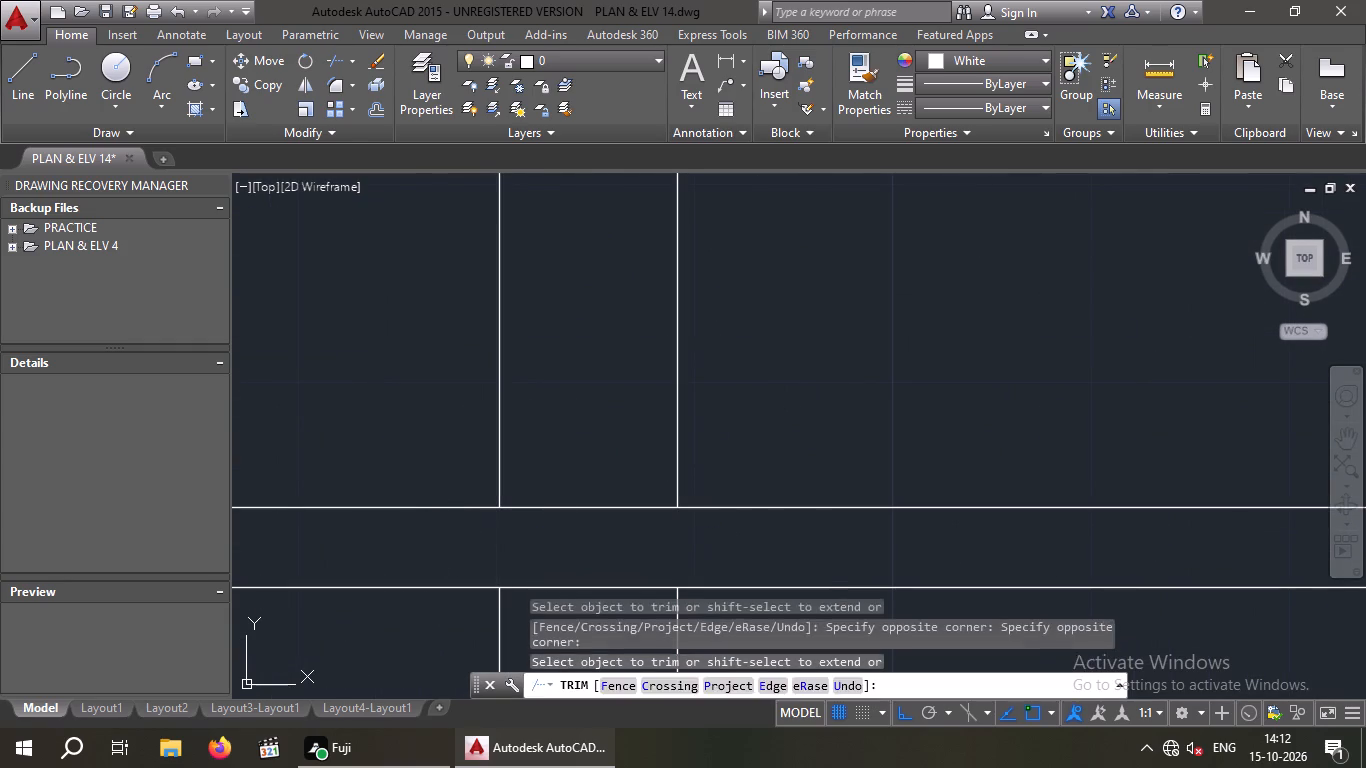
key("Escape")
Erase the two leftover lines of the second 9" wall above the middle horizontal partition.
left_click_drag(838, 289, 592, 351)
left_click(405, 344)
key("Delete")
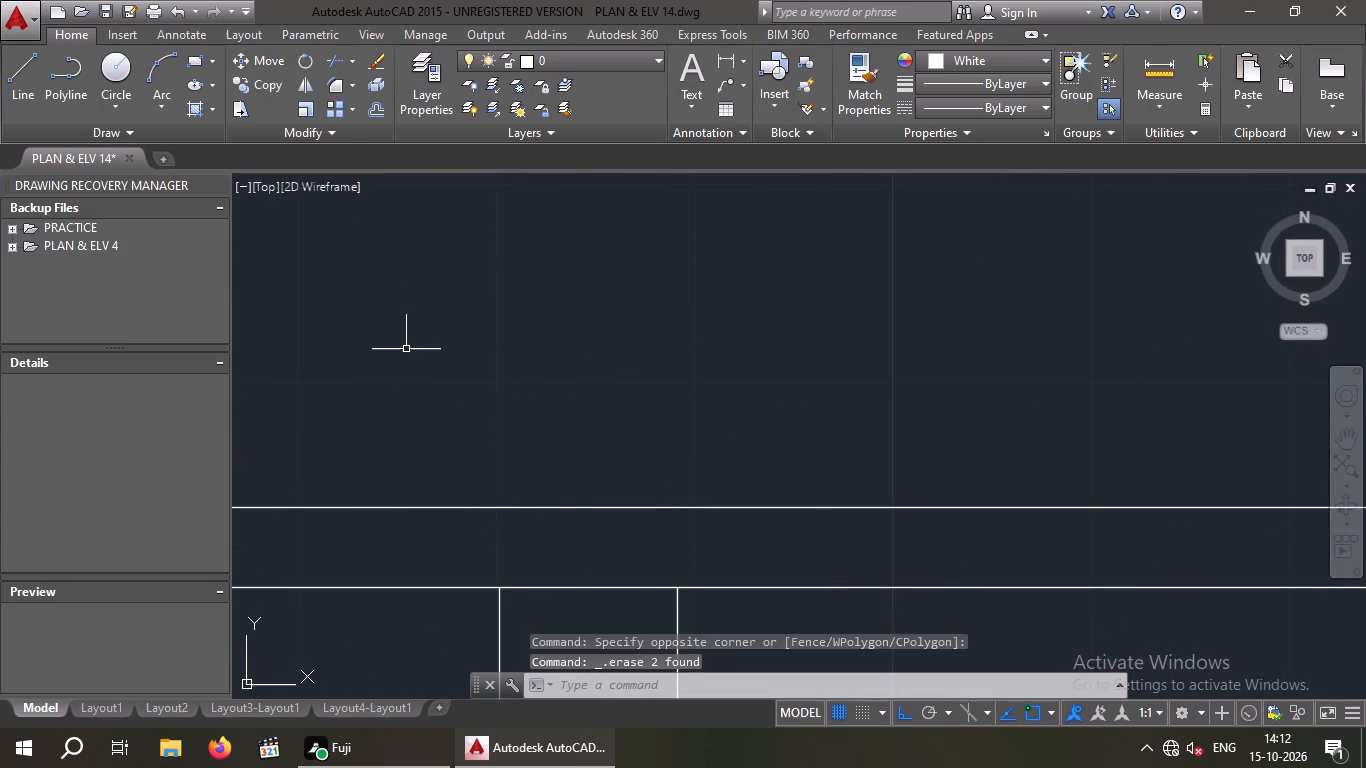
Measure the inside width of the small room below the plan's top-right room with a linear dimension, without placing it.
scroll(650, 353, "down", 8)
middle_click_drag(636, 440, 582, 457)
middle_click(580, 458)
key("Escape")
key("Escape")
middle_click_drag(528, 468, 496, 459)
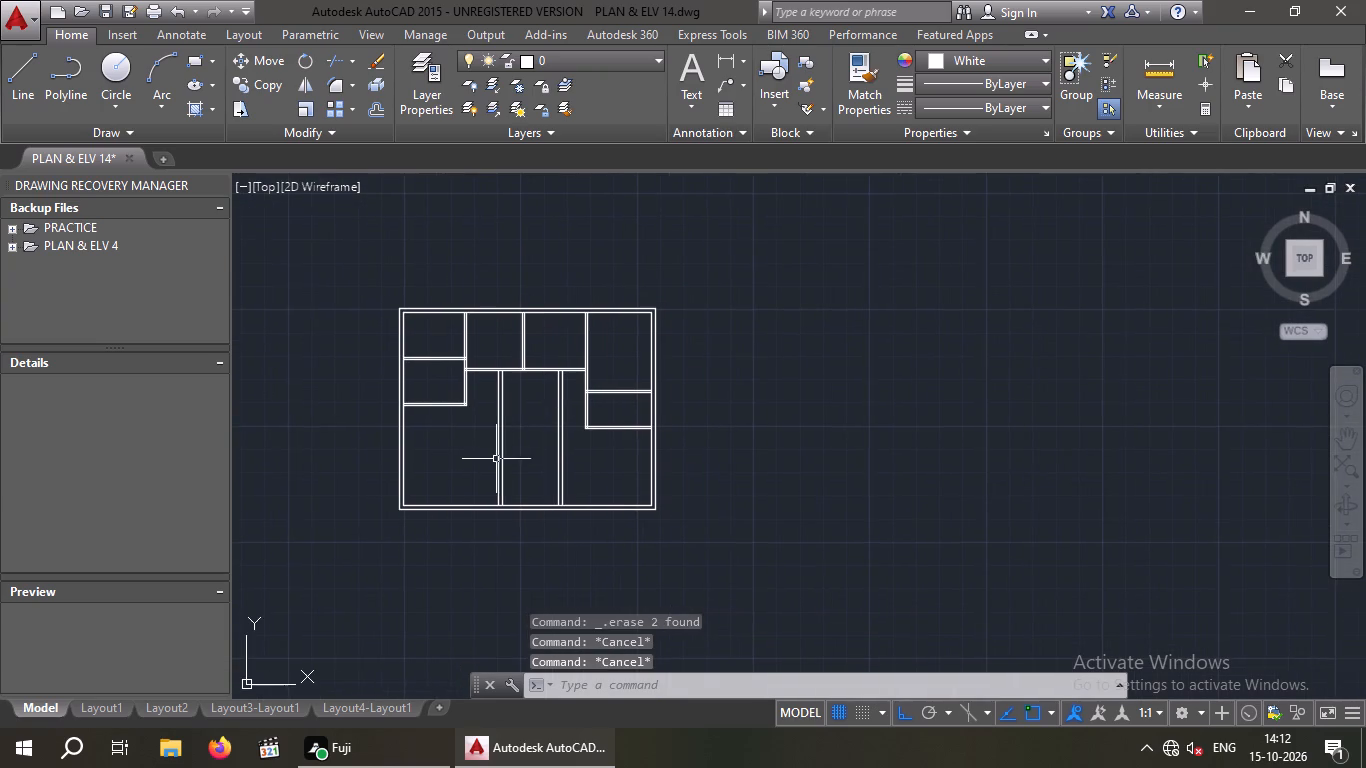
scroll(572, 450, "up", 3)
scroll(571, 447, "down", 2)
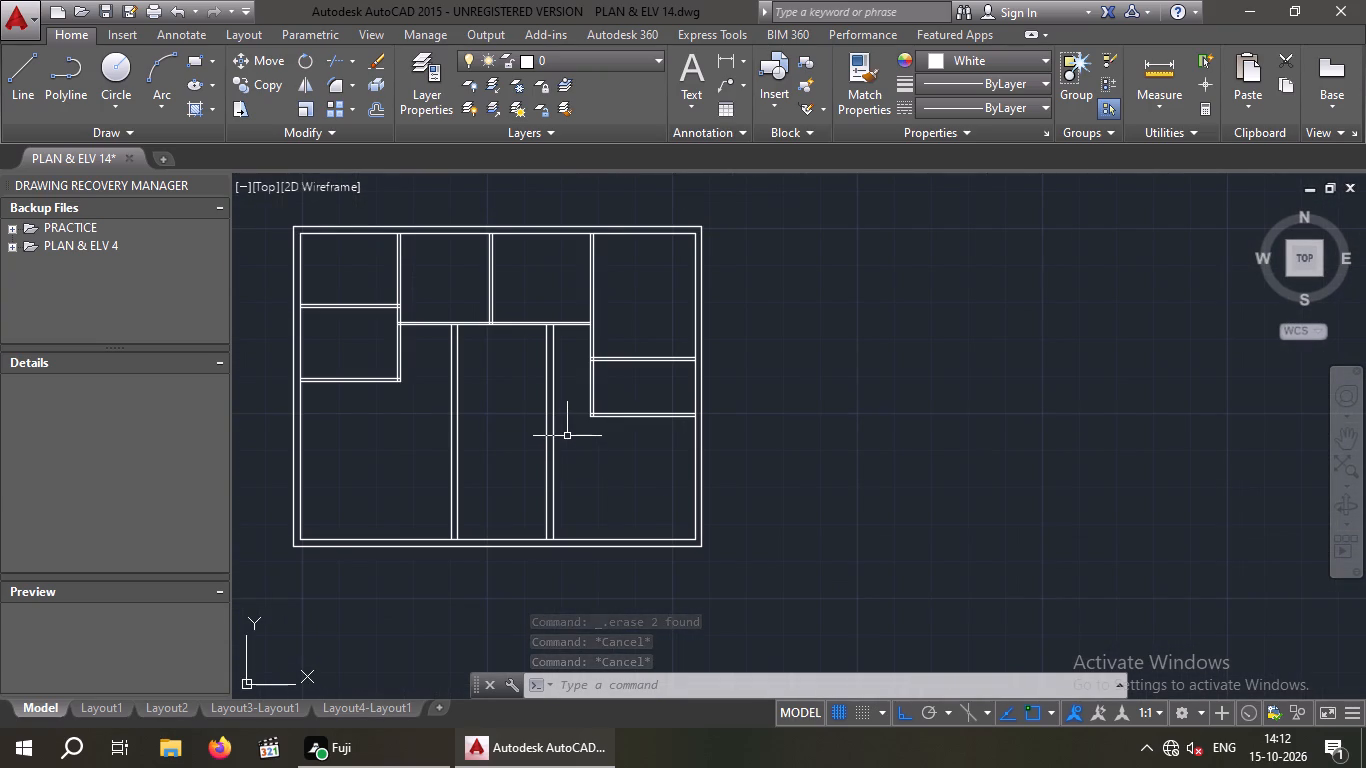
middle_click_drag(562, 433, 514, 432)
middle_click_drag(548, 447, 539, 463)
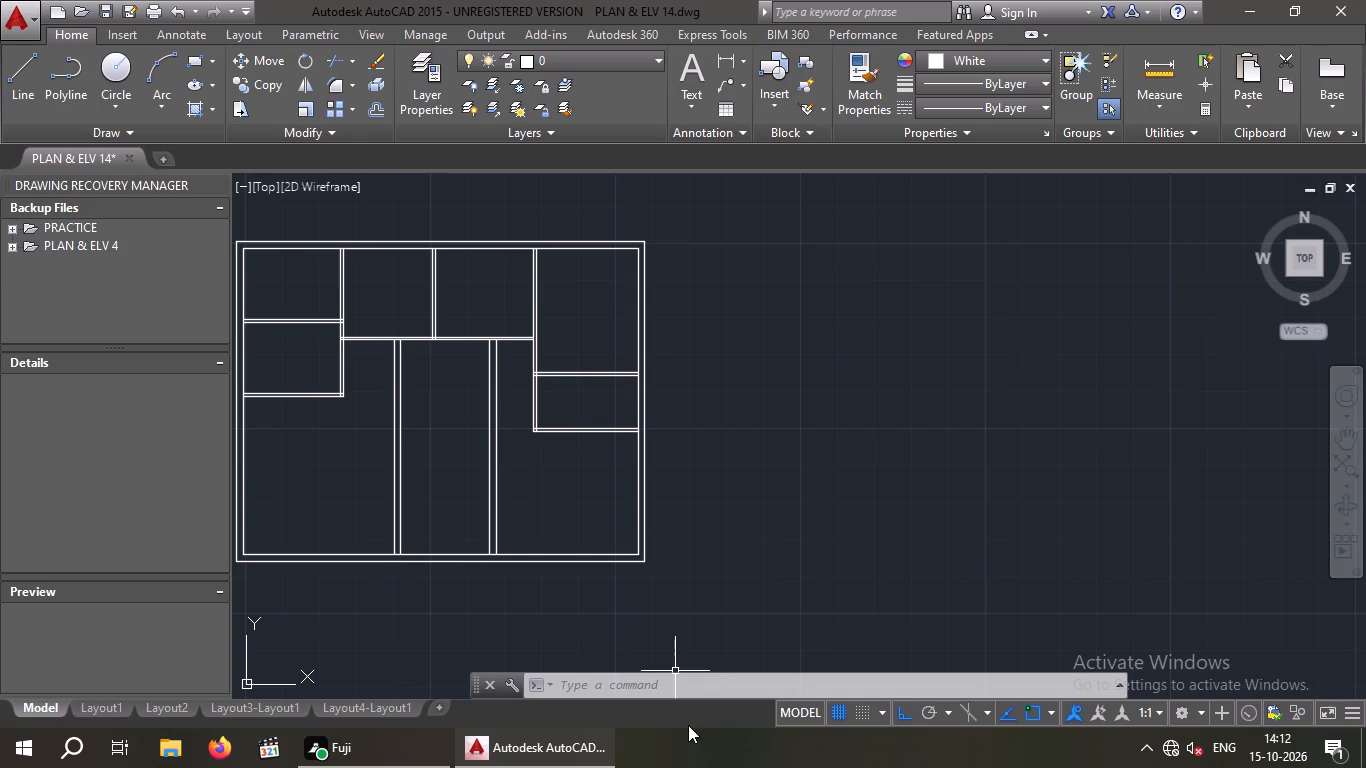
left_click(732, 56)
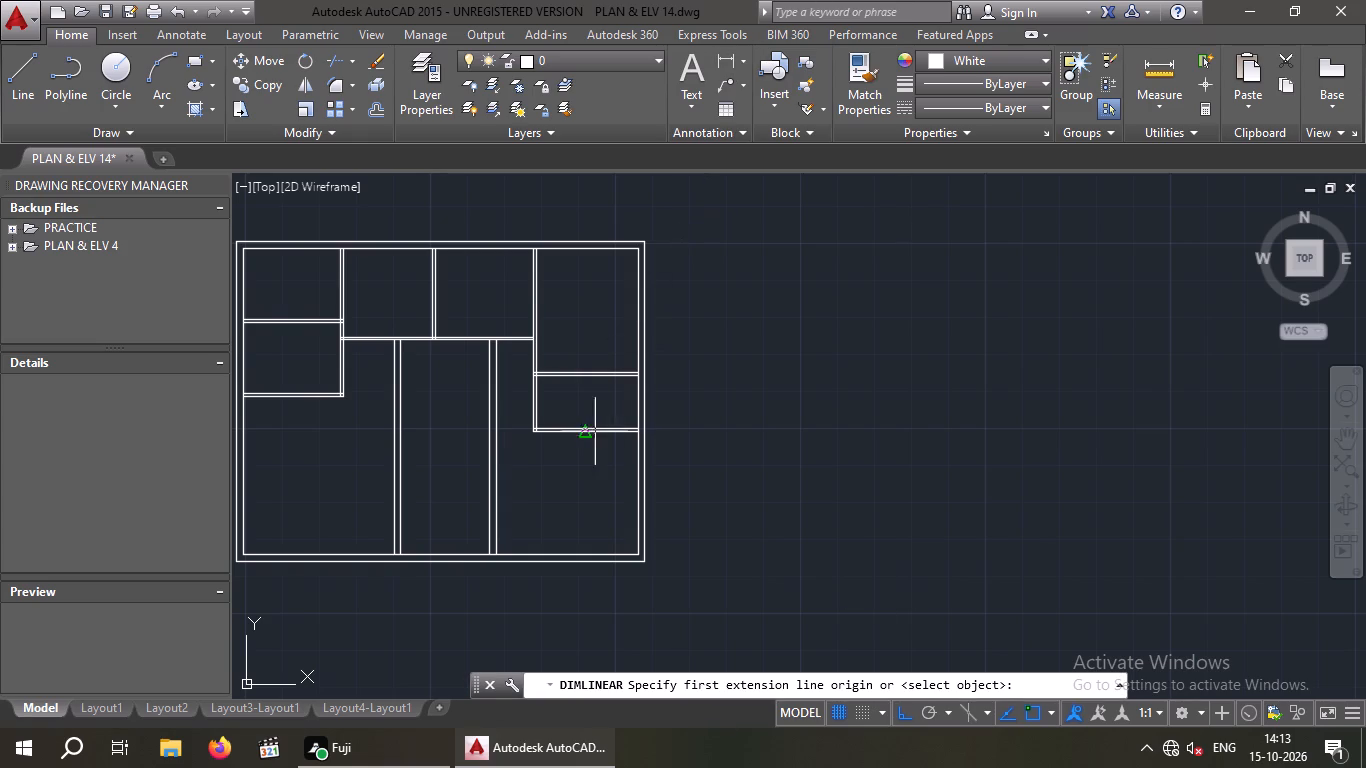
scroll(536, 426, "up", 4)
left_click_drag(524, 446, 602, 452)
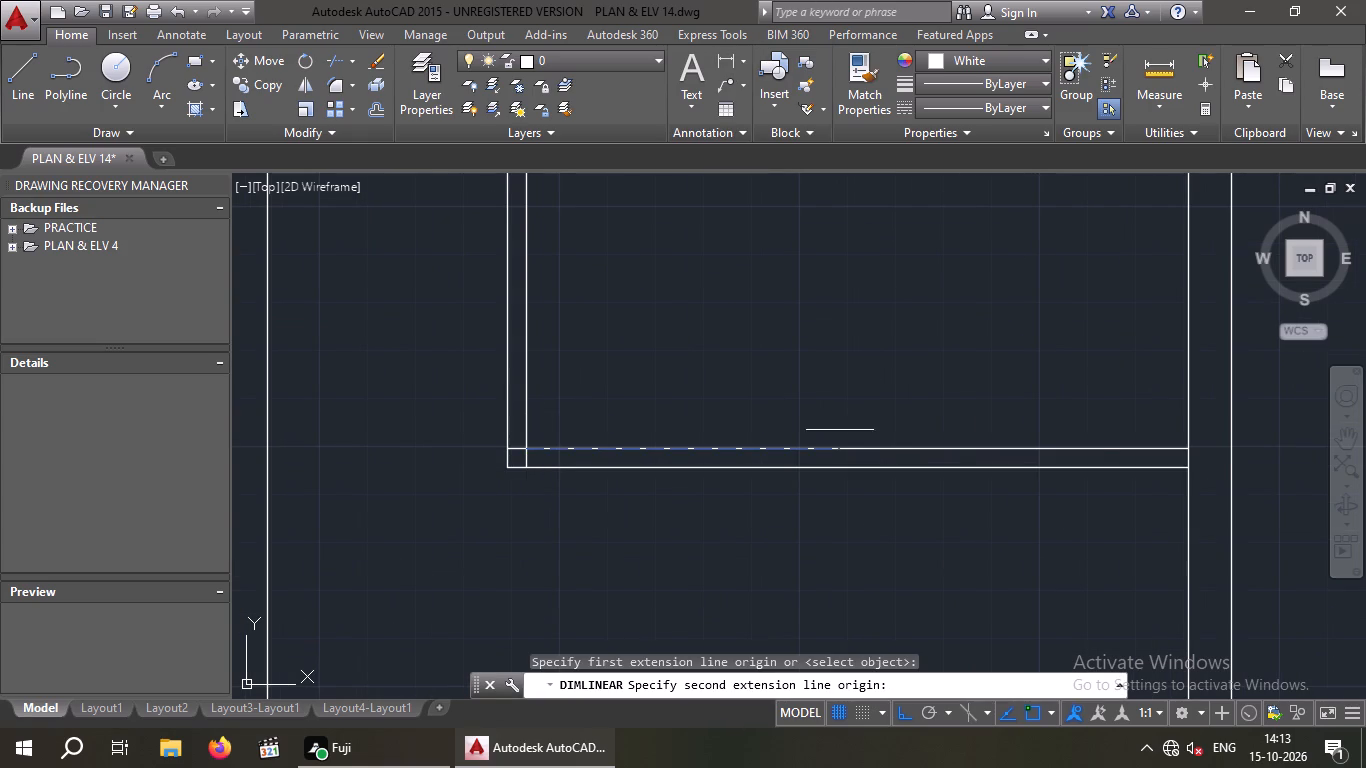
left_click(1188, 447)
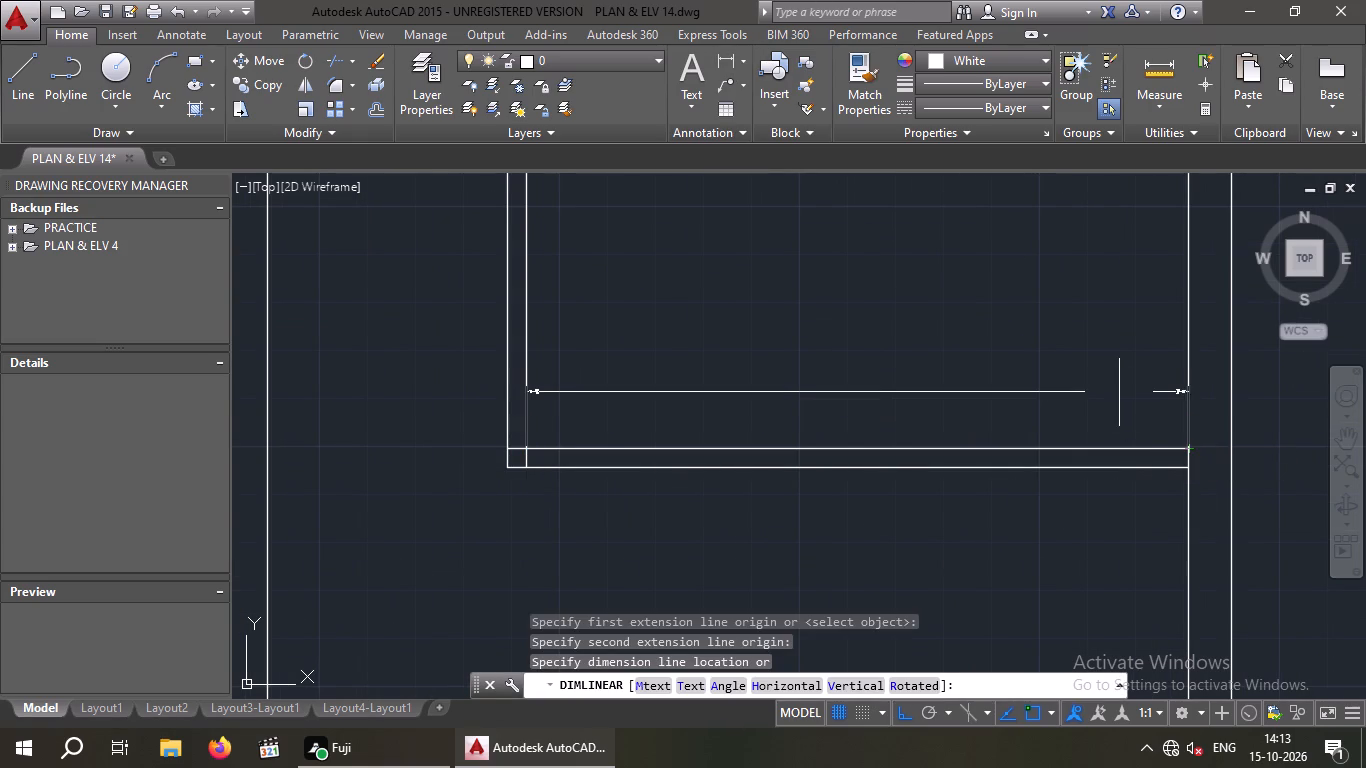
key("Escape")
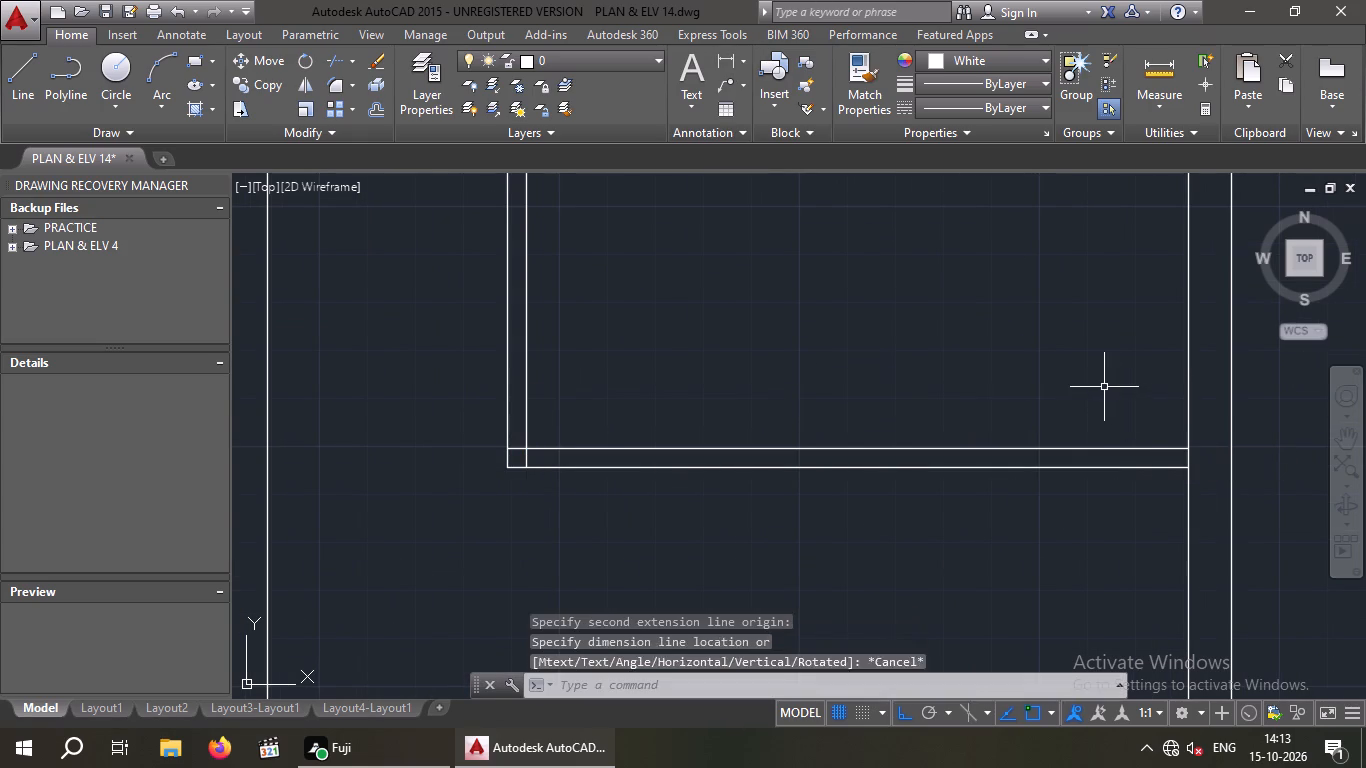
key("Escape")
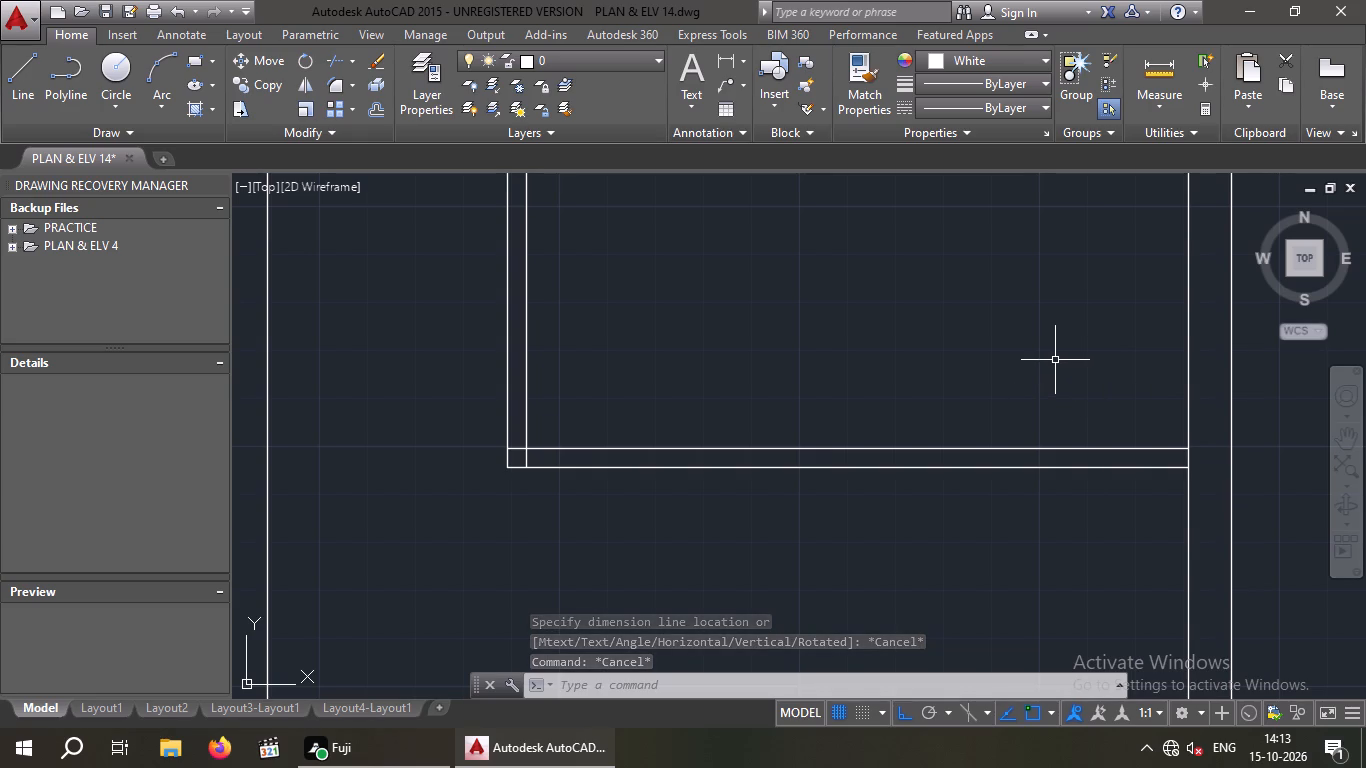
Offset the right outer wall's inner line 8' inward, through the small room on the right side of the plan.
key("o")
key("Return")
key("8")
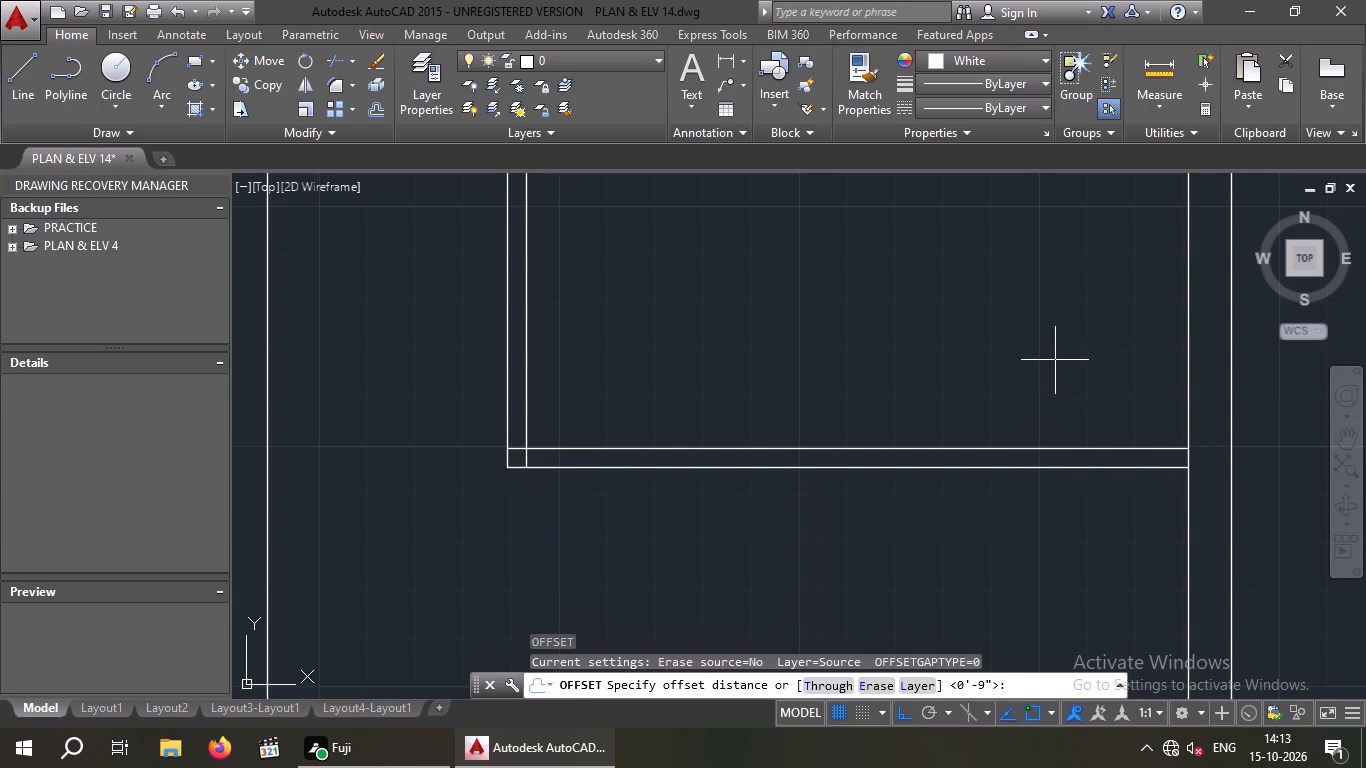
key("apostrophe")
key("Return")
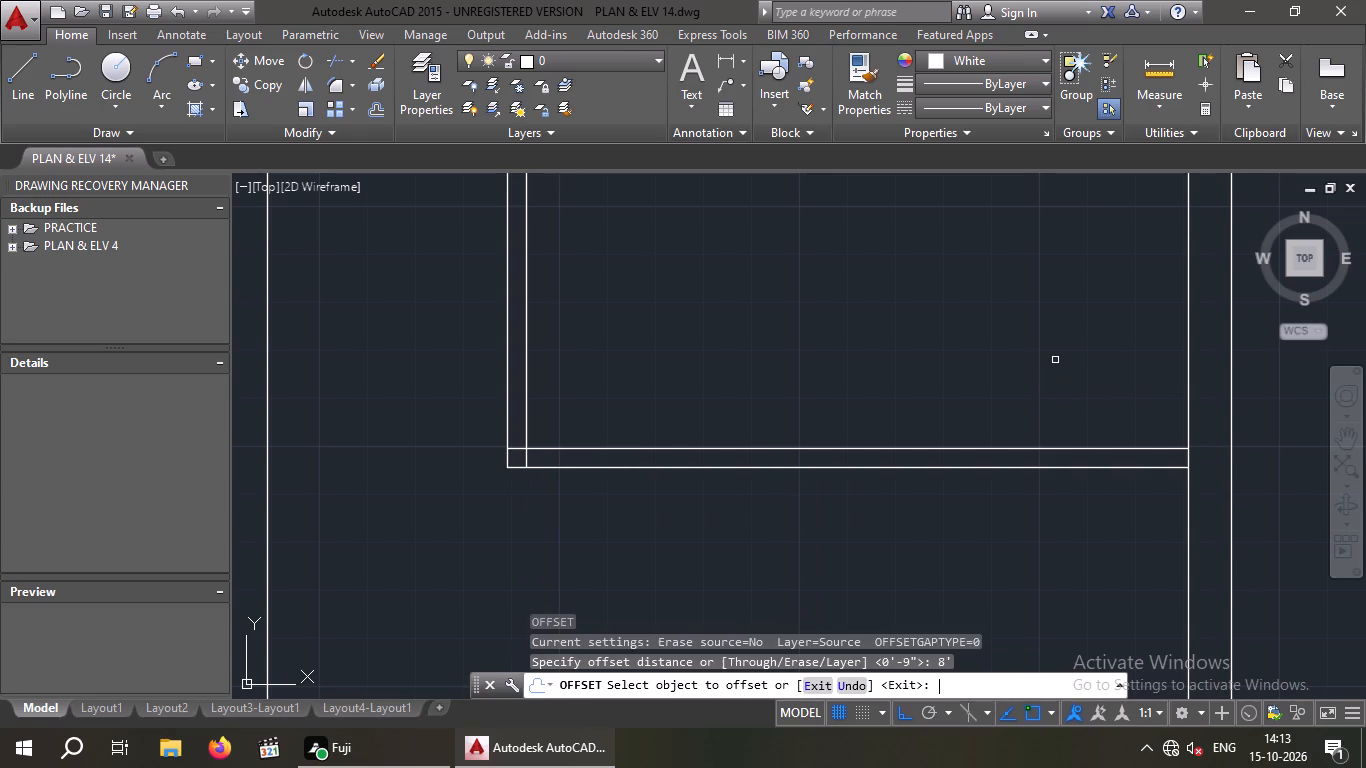
scroll(1089, 351, "down", 2)
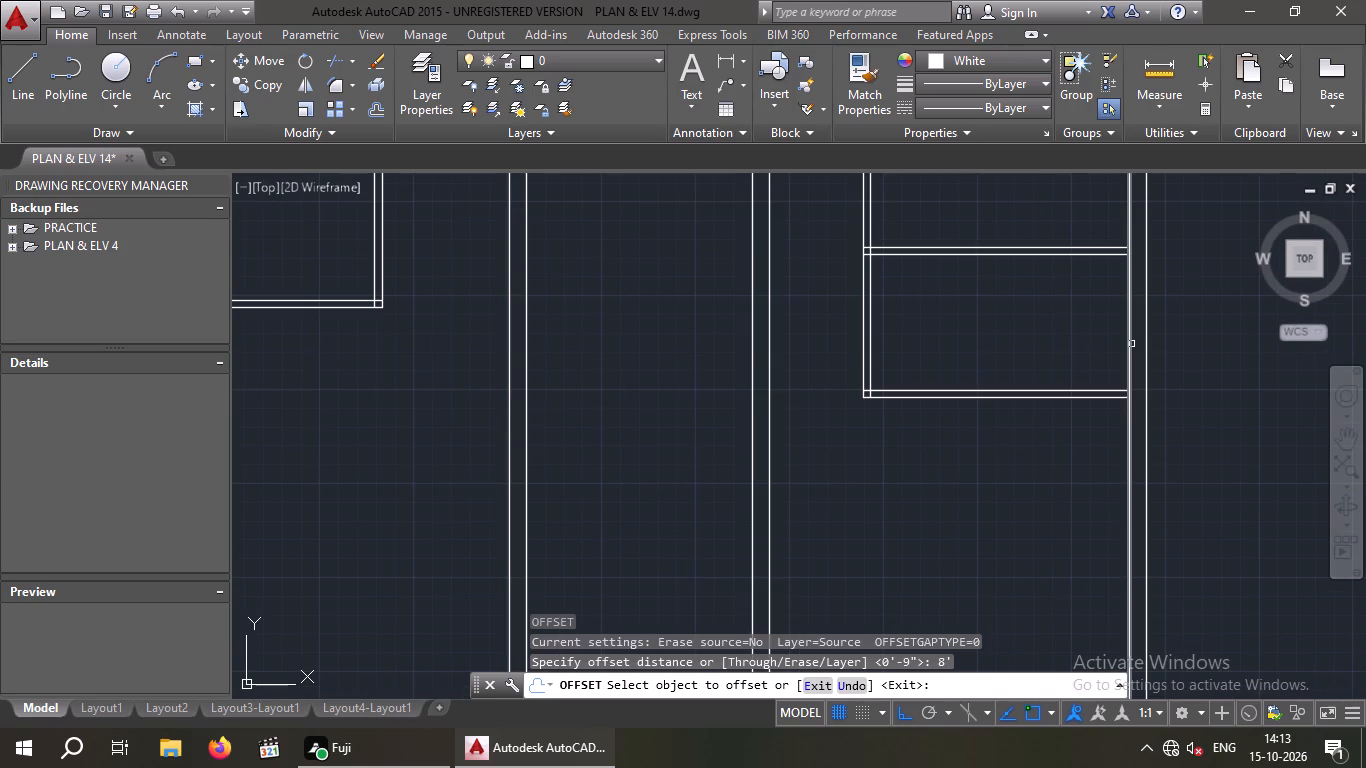
left_click_drag(1130, 343, 1111, 351)
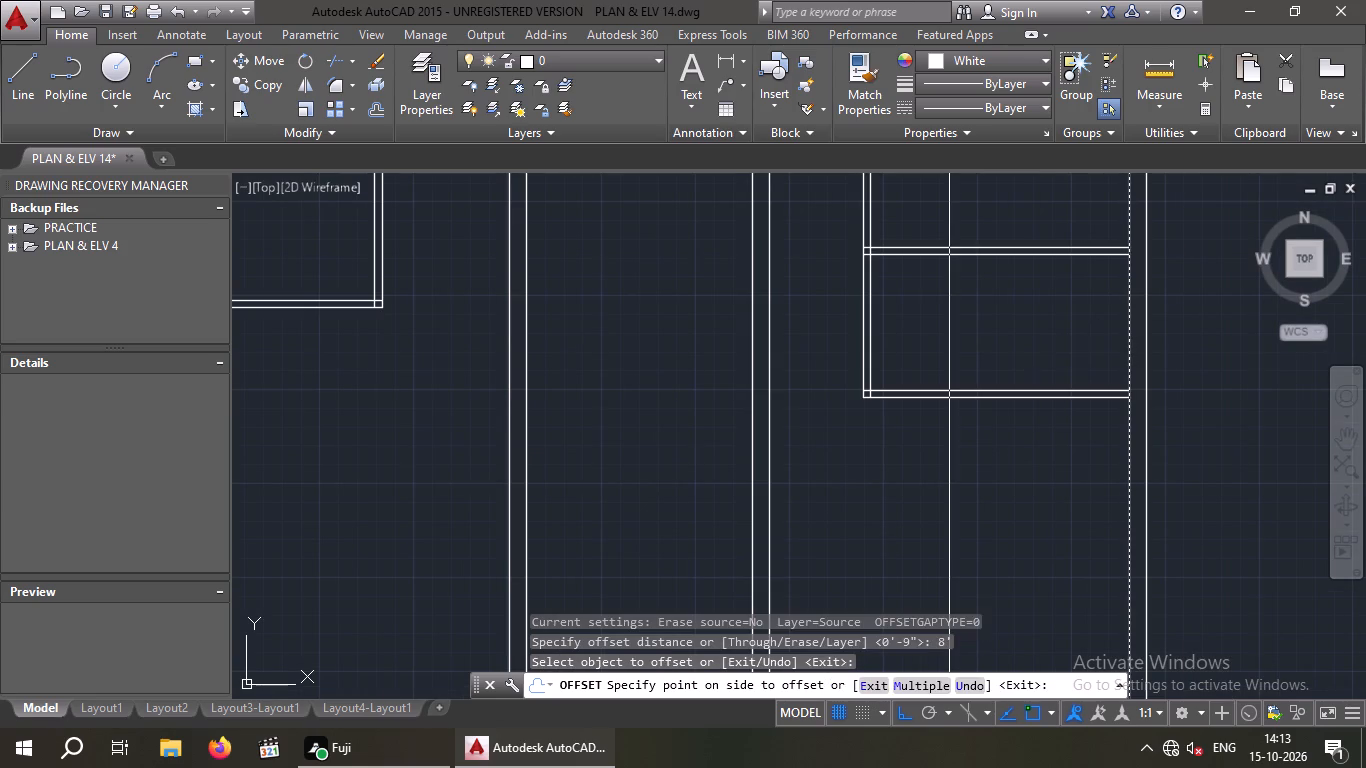
left_click(1041, 372)
key("Escape")
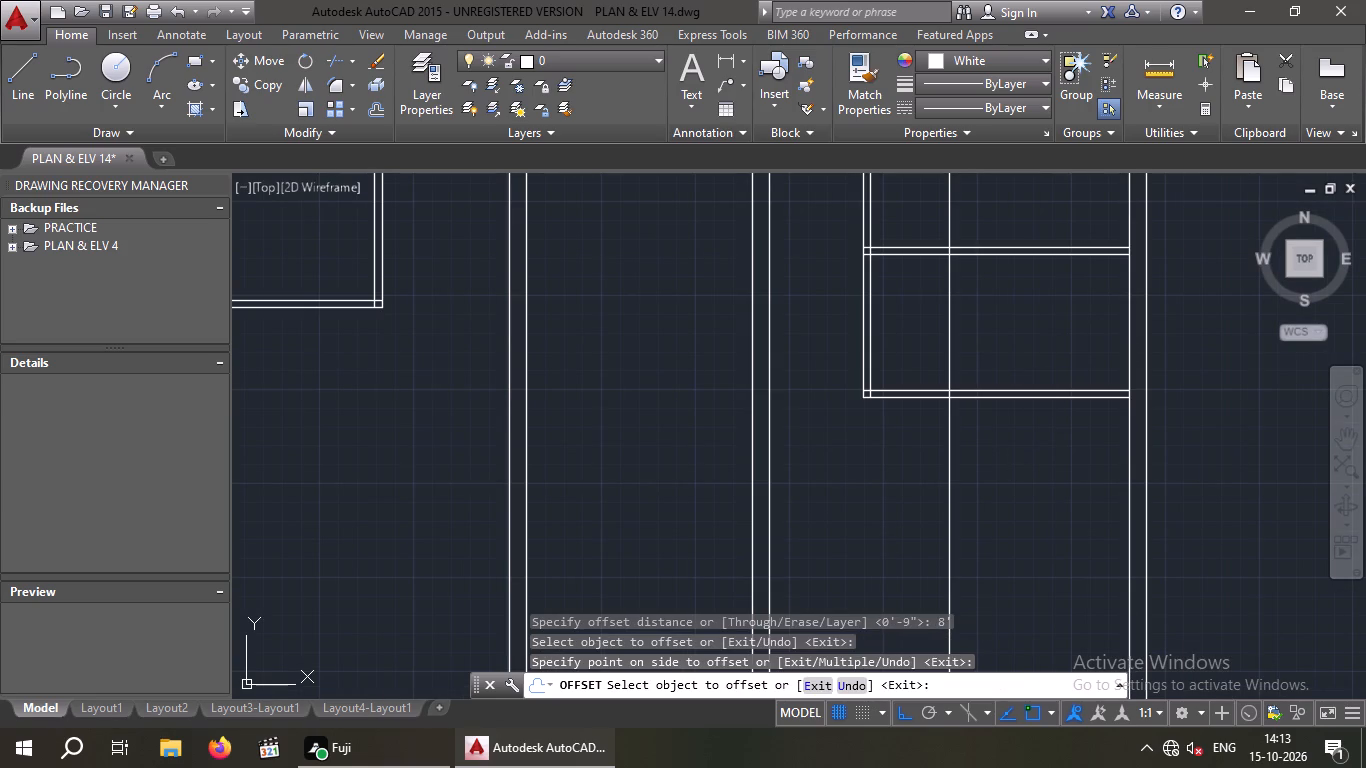
Offset the new 8' line 4" away from the right outer wall to form a vertical partition.
key("o")
key("Return")
type("4\"")
key("Return")
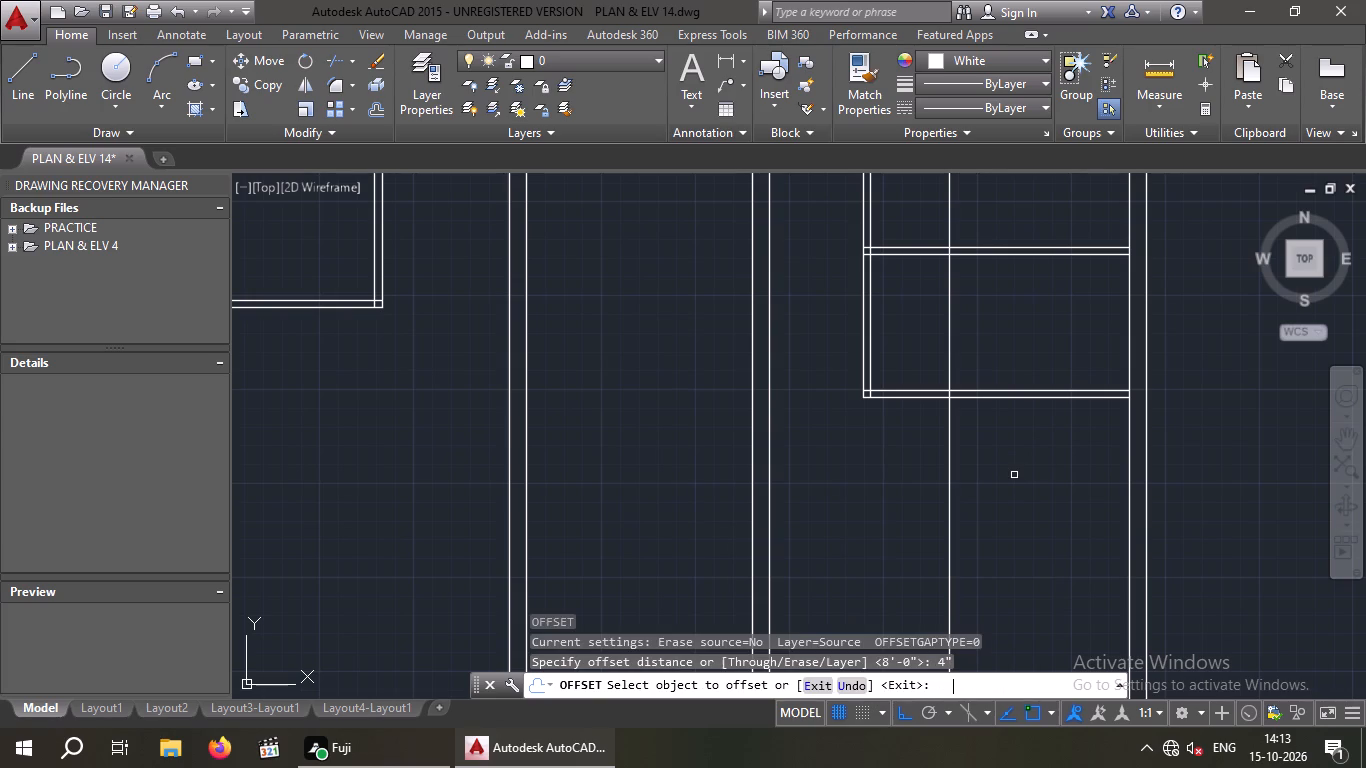
left_click_drag(951, 344, 935, 349)
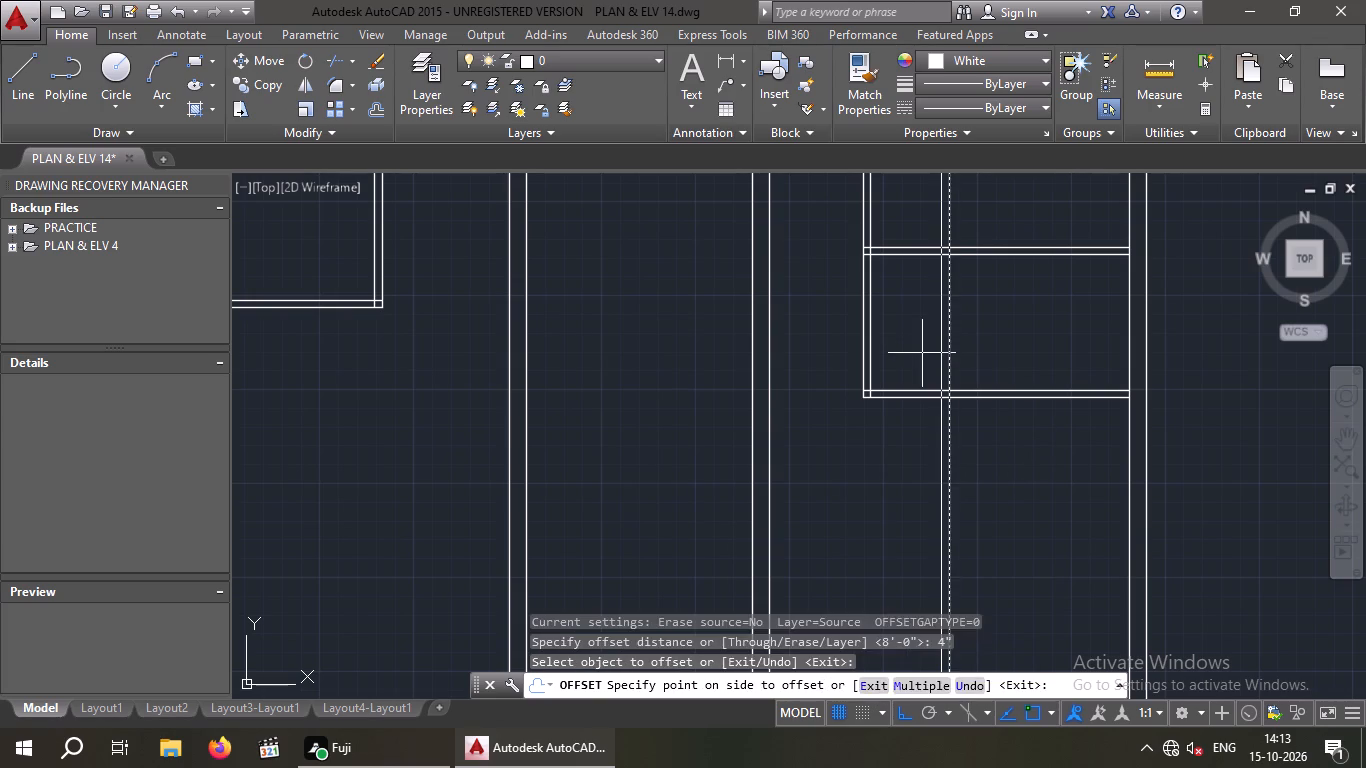
left_click(922, 353)
key("Escape")
key("Escape")
Trim away the small room's old left partition and the part of its lower partition beyond the new 4" partition.
type("TR")
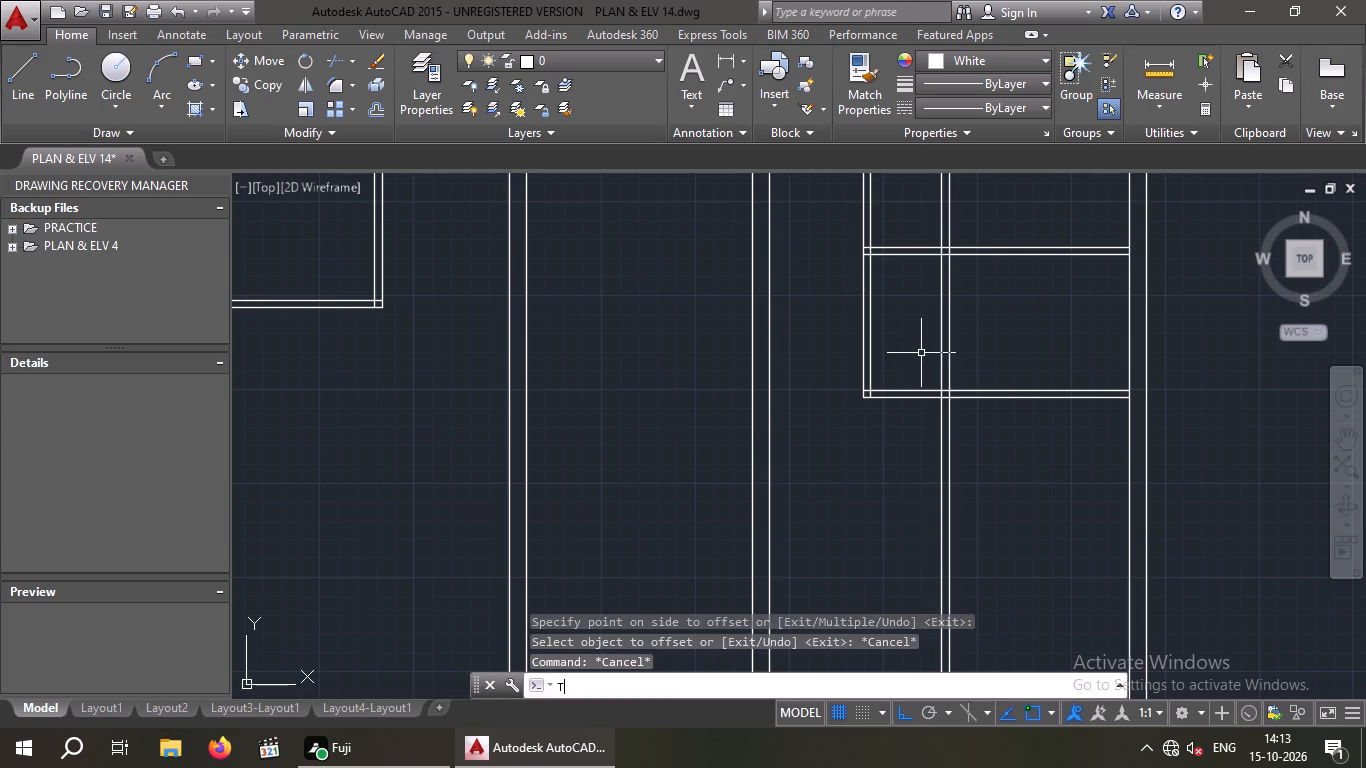
key("space")
key("space")
left_click_drag(892, 312, 905, 379)
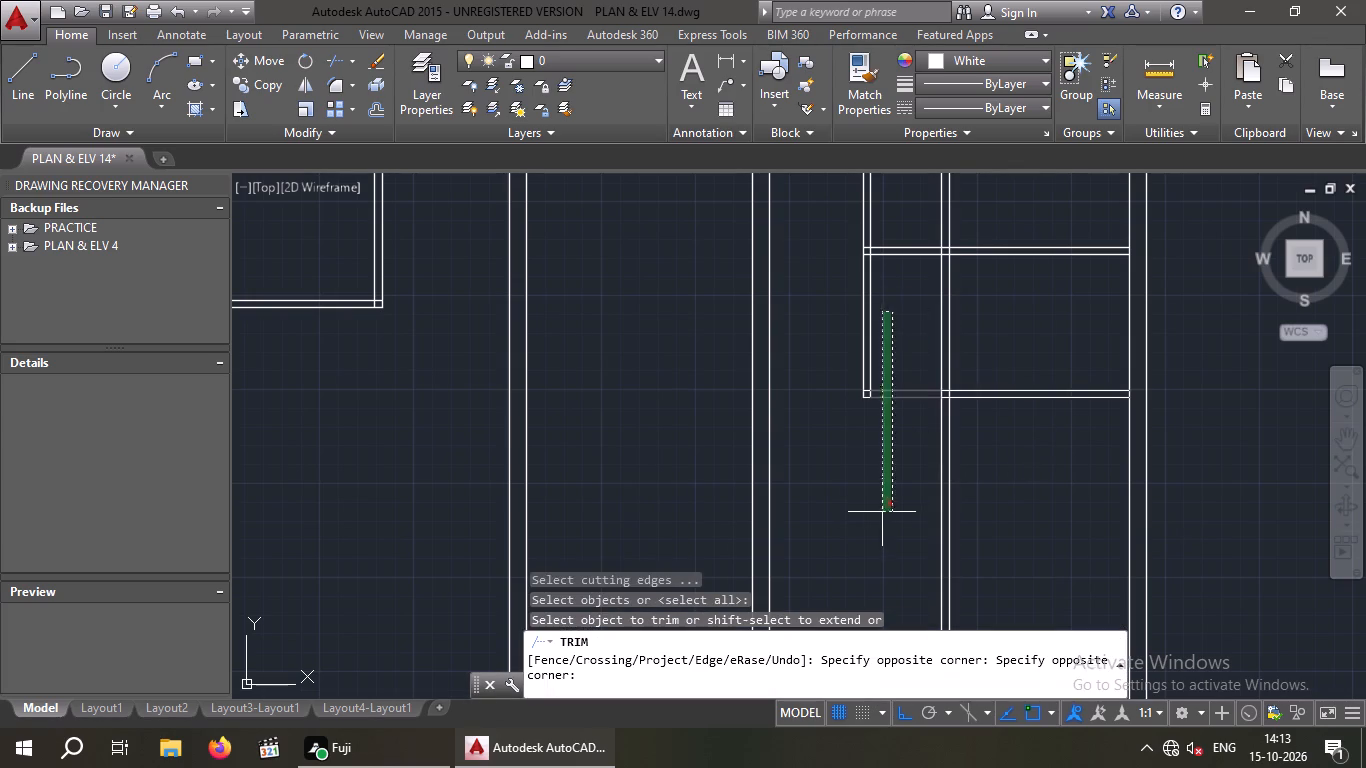
left_click(889, 505)
left_click(900, 321)
left_click(828, 340)
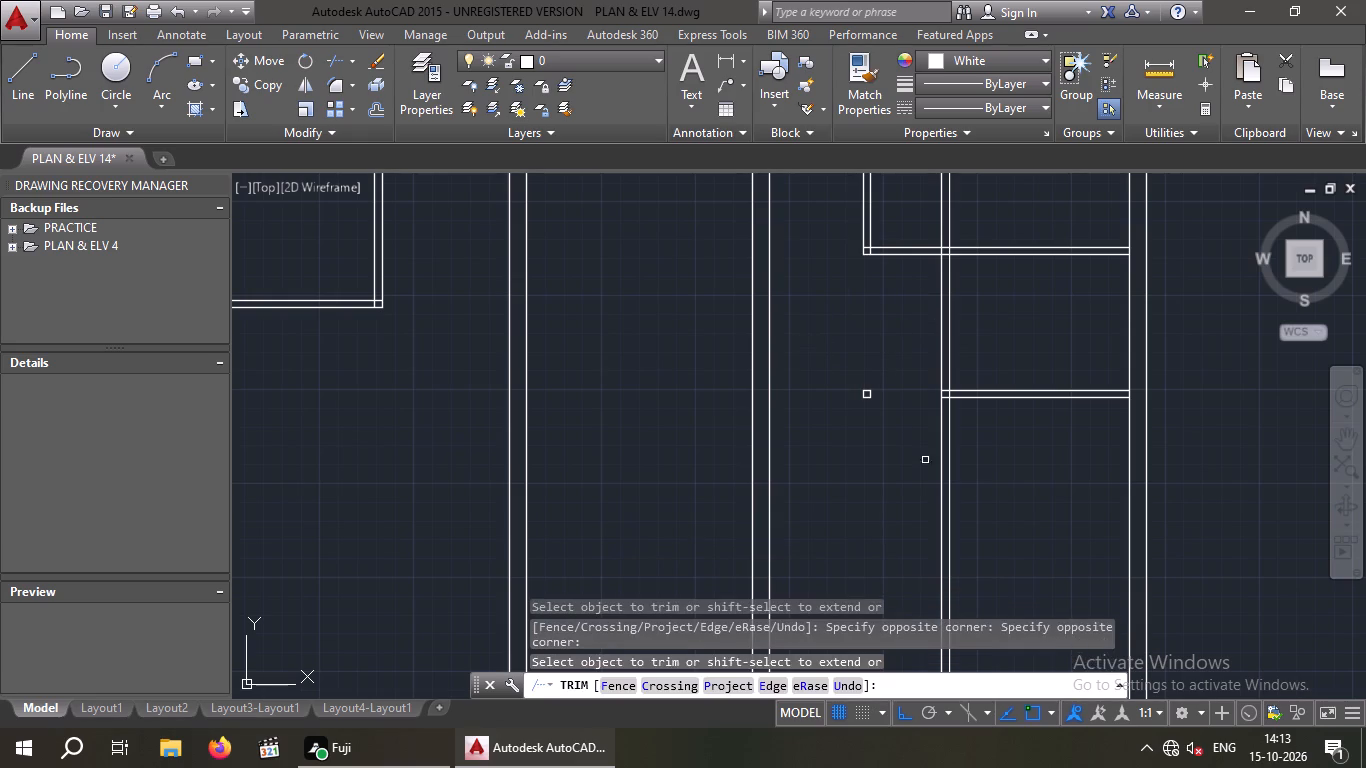
Trim the new 4" partition's lines below the small room and above it inside the top-right room.
left_click_drag(1058, 487, 990, 497)
left_click(862, 527)
scroll(893, 503, "down", 4)
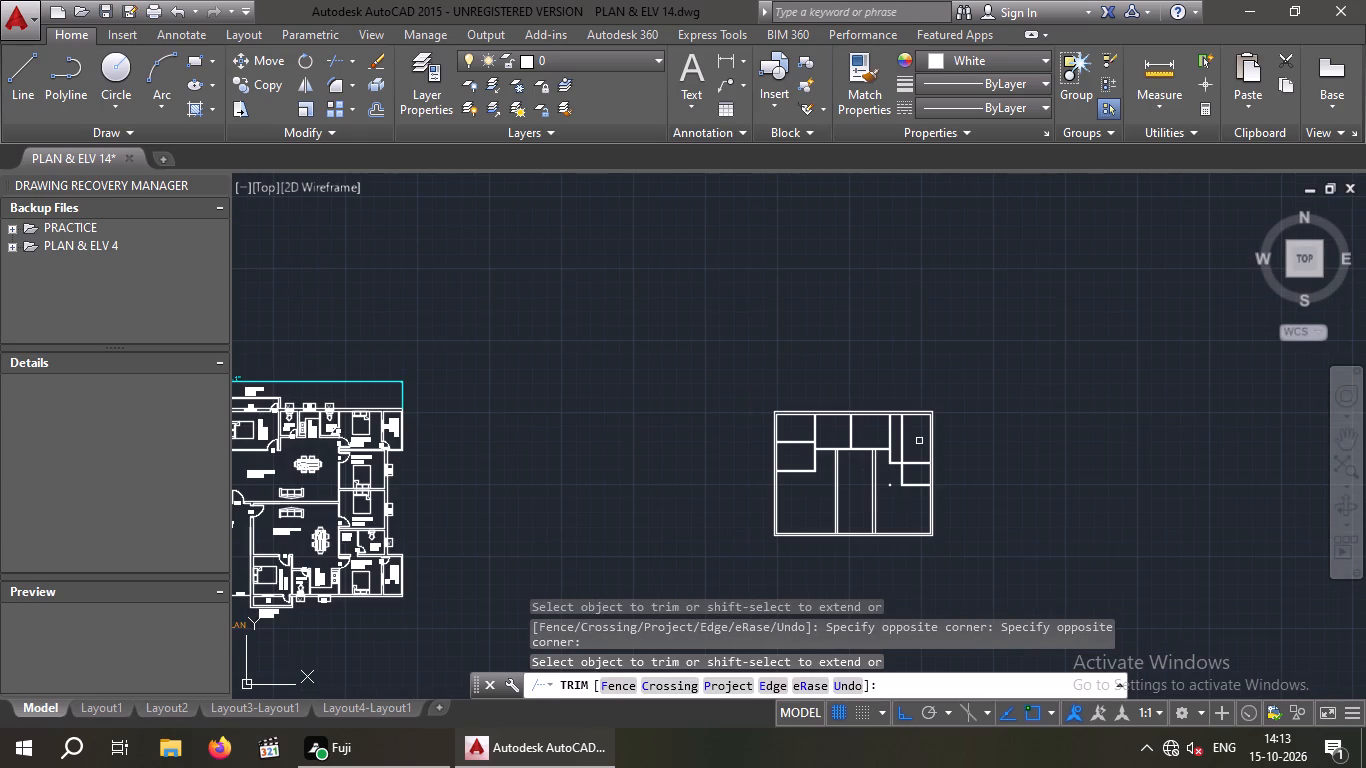
scroll(899, 430, "up", 5)
left_click_drag(1034, 412, 932, 463)
left_click(878, 477)
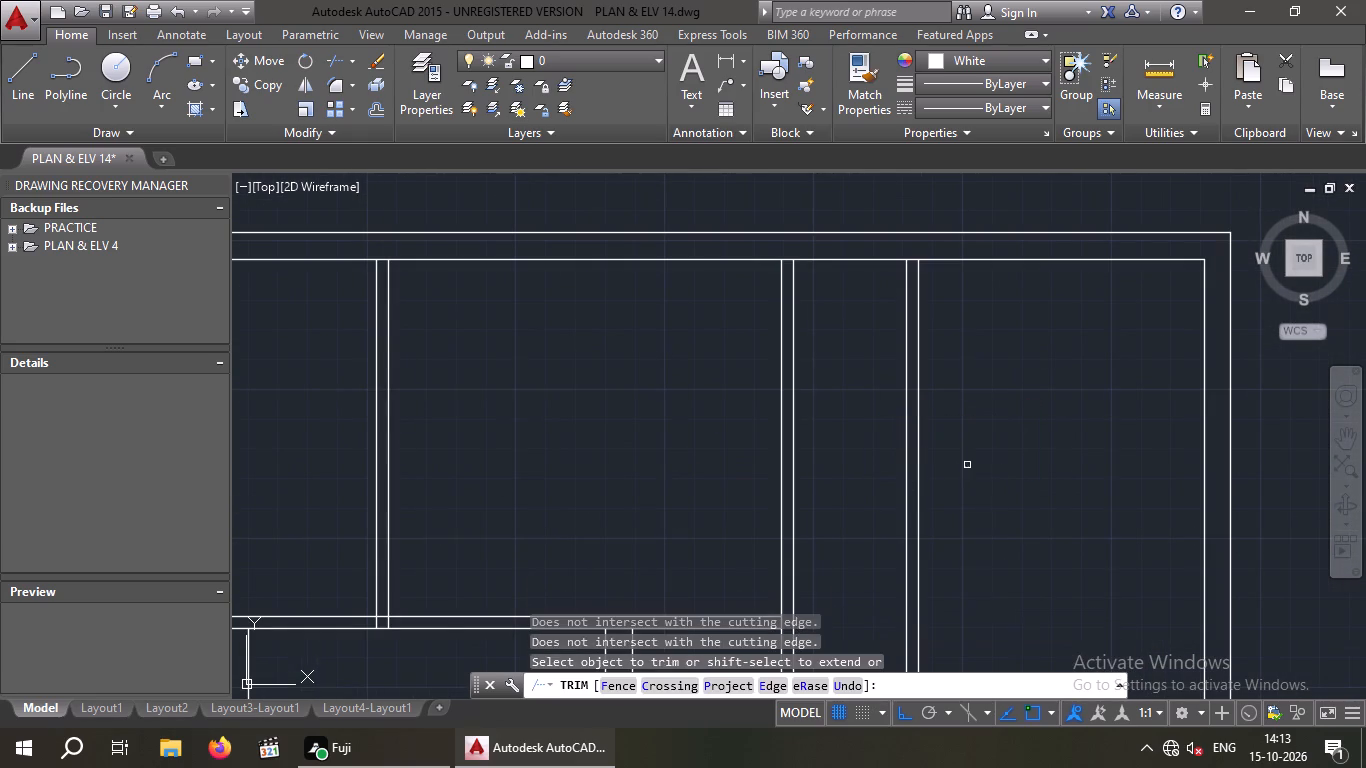
left_click_drag(967, 465, 959, 476)
scroll(943, 470, "down", 2)
left_click_drag(954, 482, 924, 501)
left_click_drag(987, 478, 925, 512)
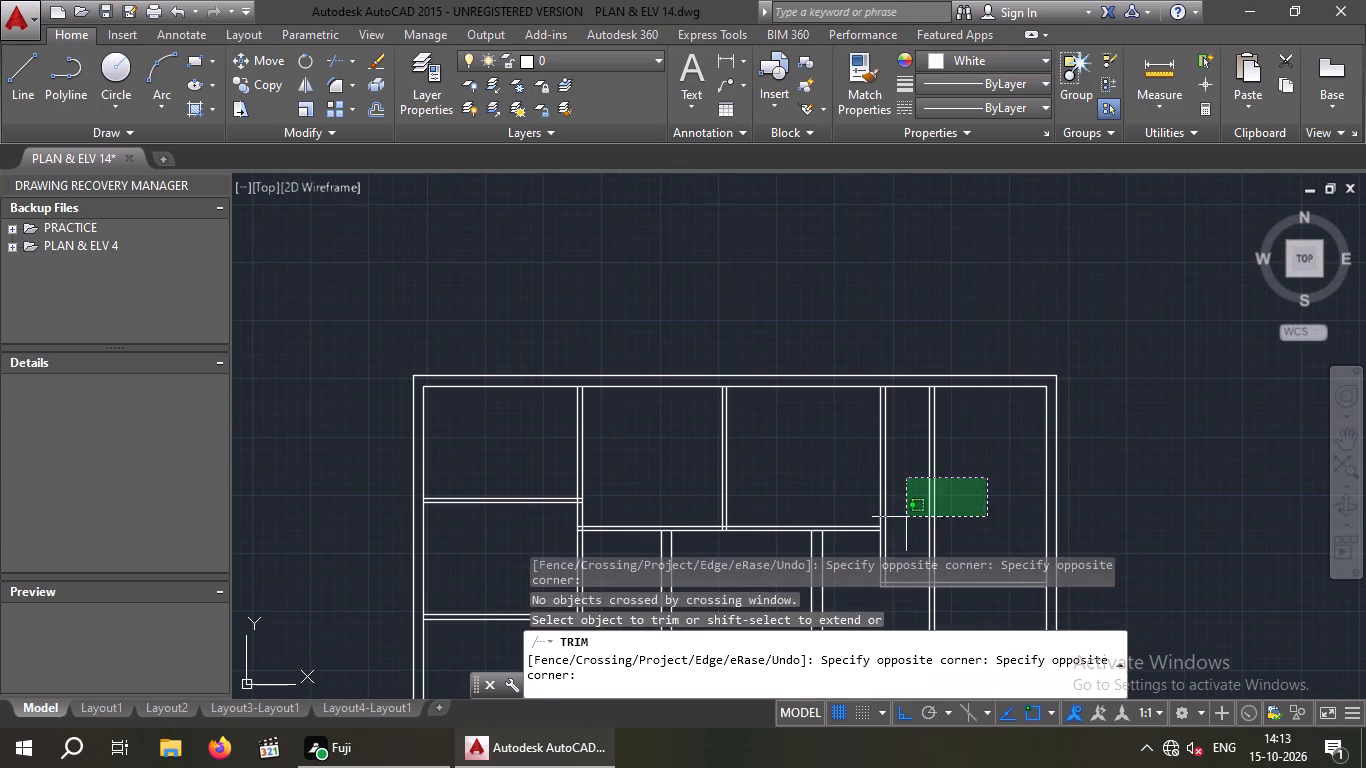
left_click_drag(892, 516, 902, 515)
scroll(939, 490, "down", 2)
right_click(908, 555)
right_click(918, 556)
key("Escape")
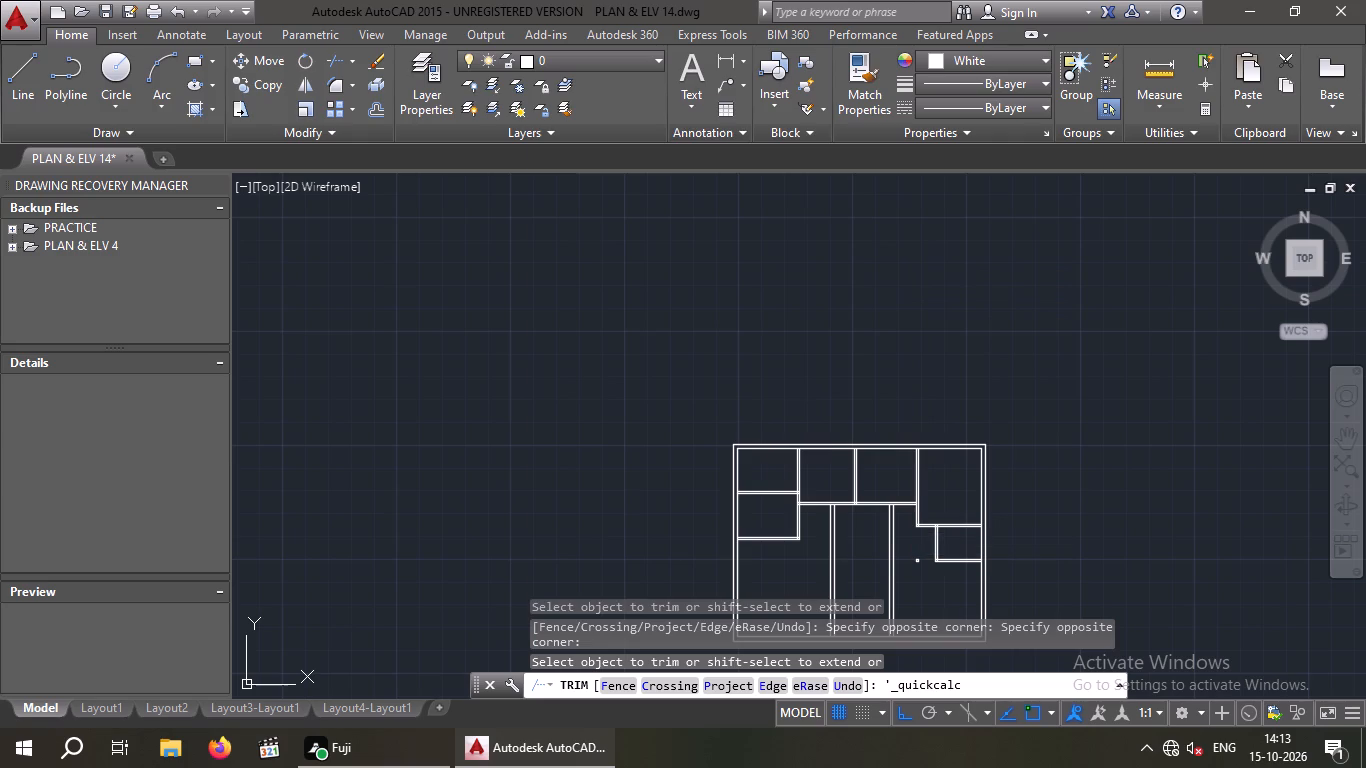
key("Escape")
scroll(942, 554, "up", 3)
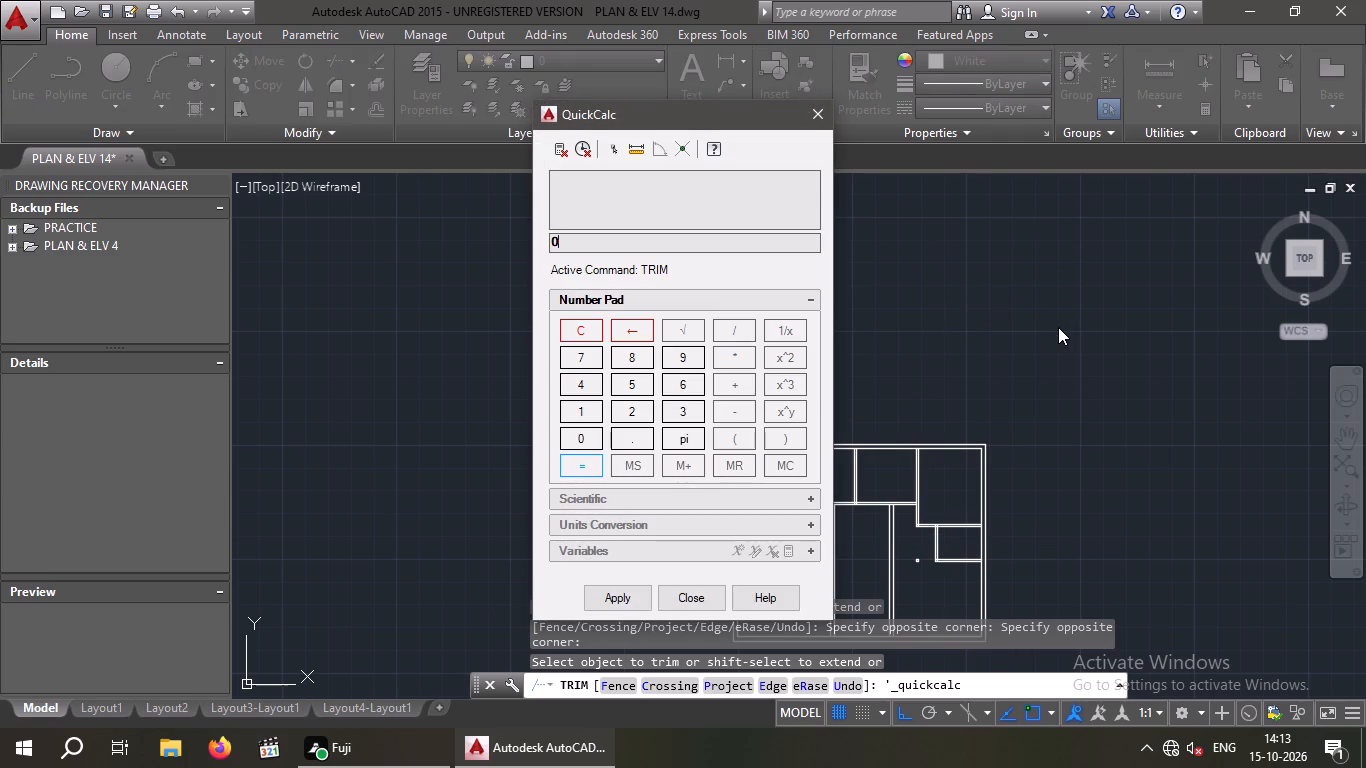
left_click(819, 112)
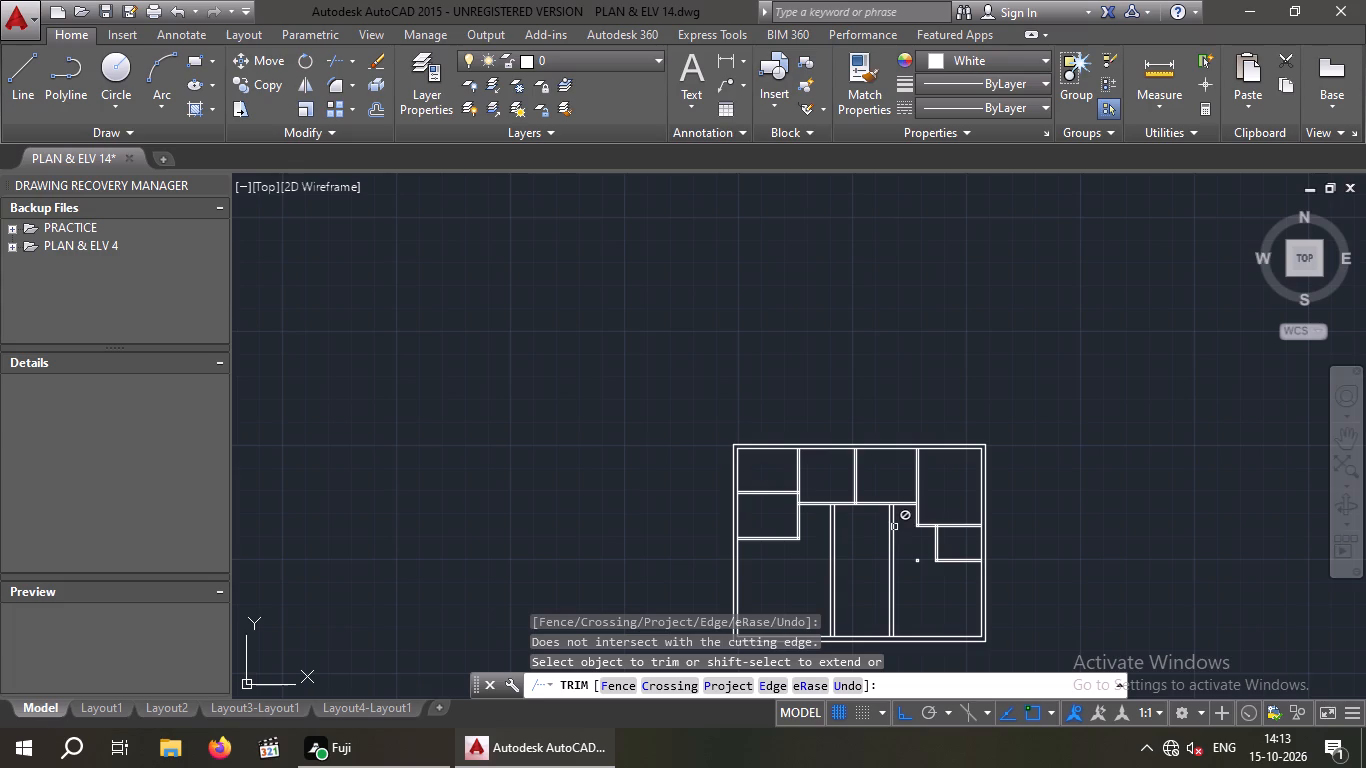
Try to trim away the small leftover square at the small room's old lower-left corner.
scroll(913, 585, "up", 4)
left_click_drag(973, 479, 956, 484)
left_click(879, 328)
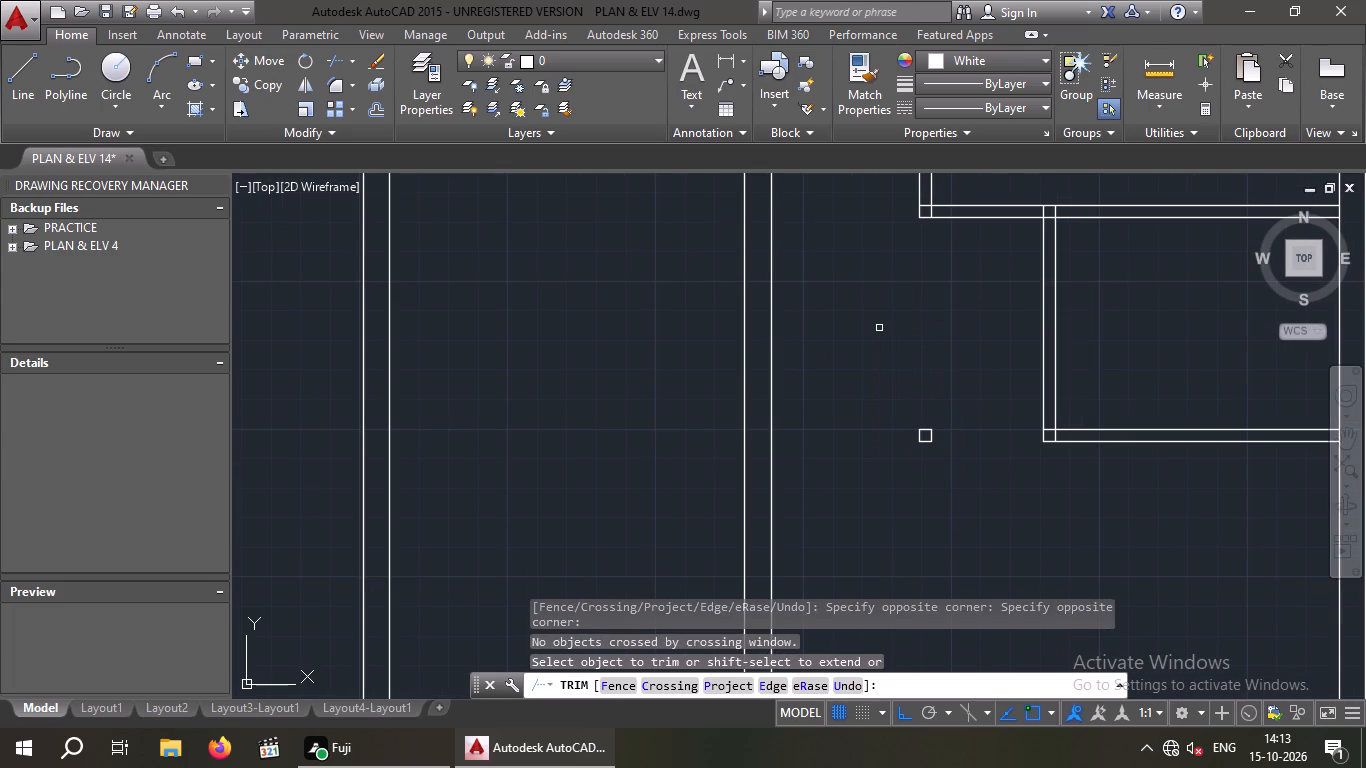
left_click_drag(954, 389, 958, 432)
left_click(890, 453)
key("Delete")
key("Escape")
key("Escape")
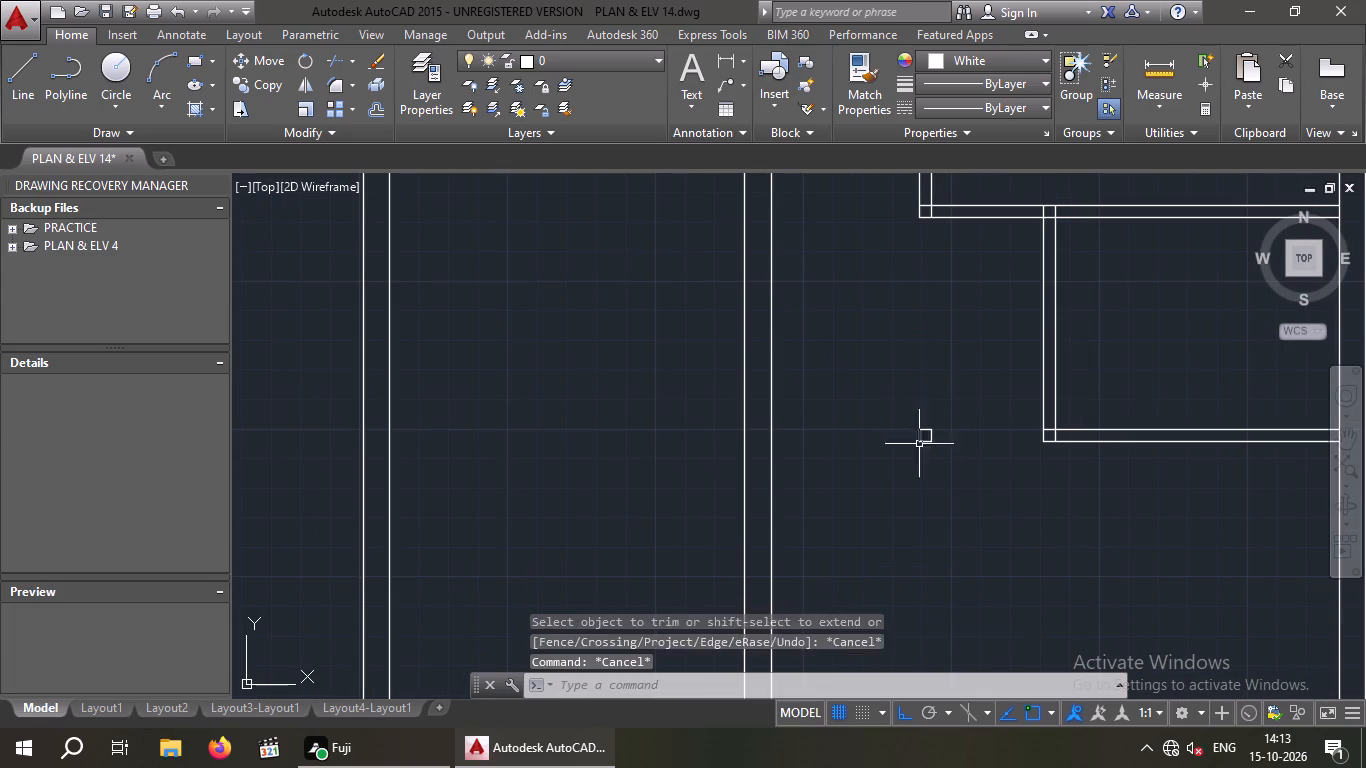
Delete the small leftover square at the small room's old lower-left corner.
key("Escape")
left_click_drag(952, 383, 919, 501)
left_click(868, 503)
key("Delete")
scroll(894, 481, "down", 2)
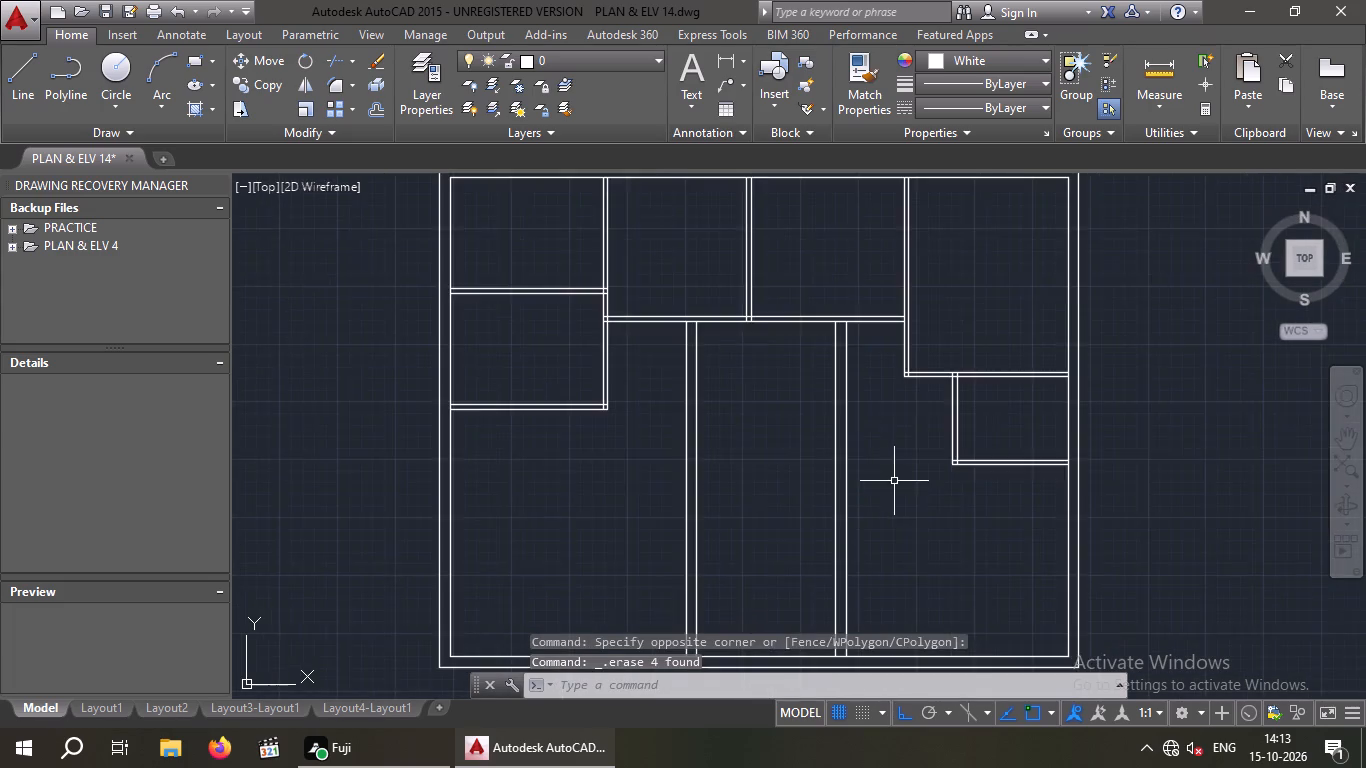
Extend both lines of the small right-hand room's lower partition leftward to the nearer 9" inner wall.
middle_click_drag(885, 473, 706, 454)
scroll(749, 465, "up", 1)
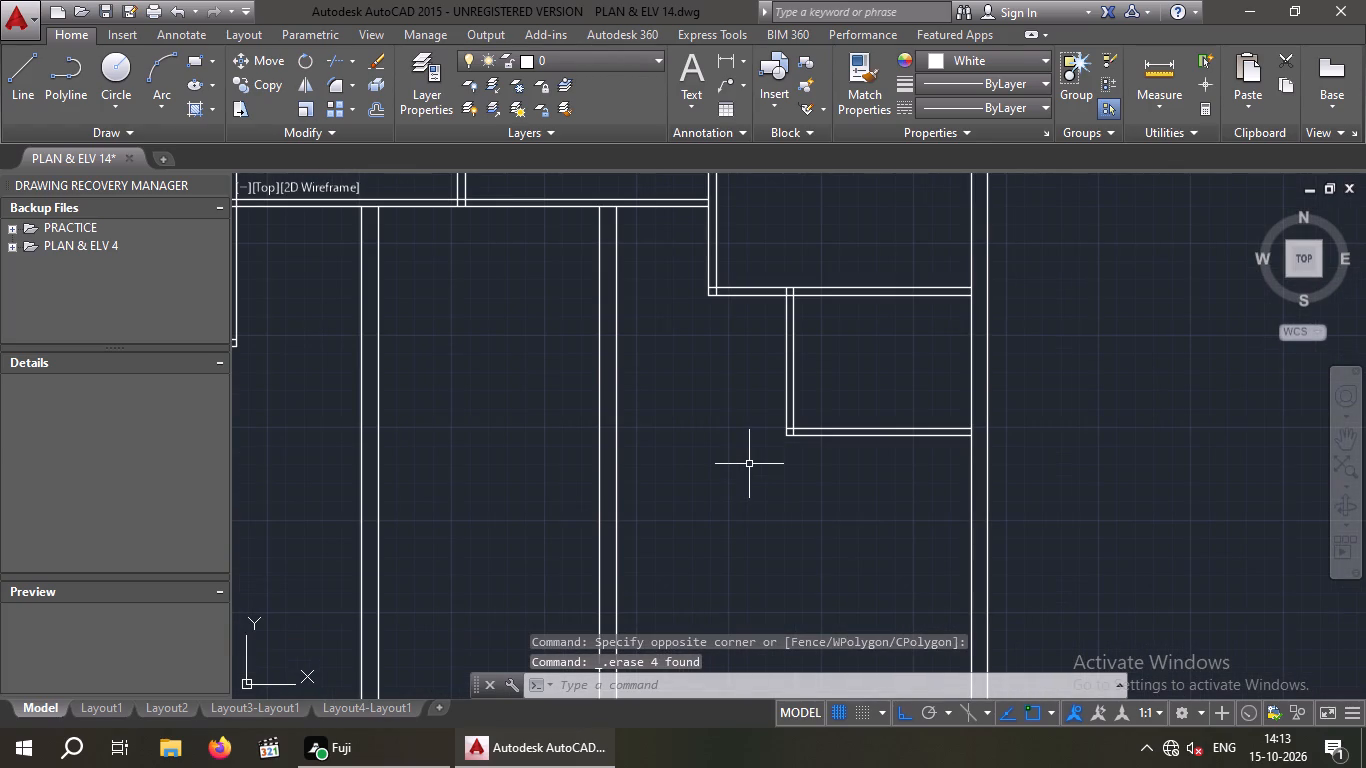
type("EX")
key("space")
key("space")
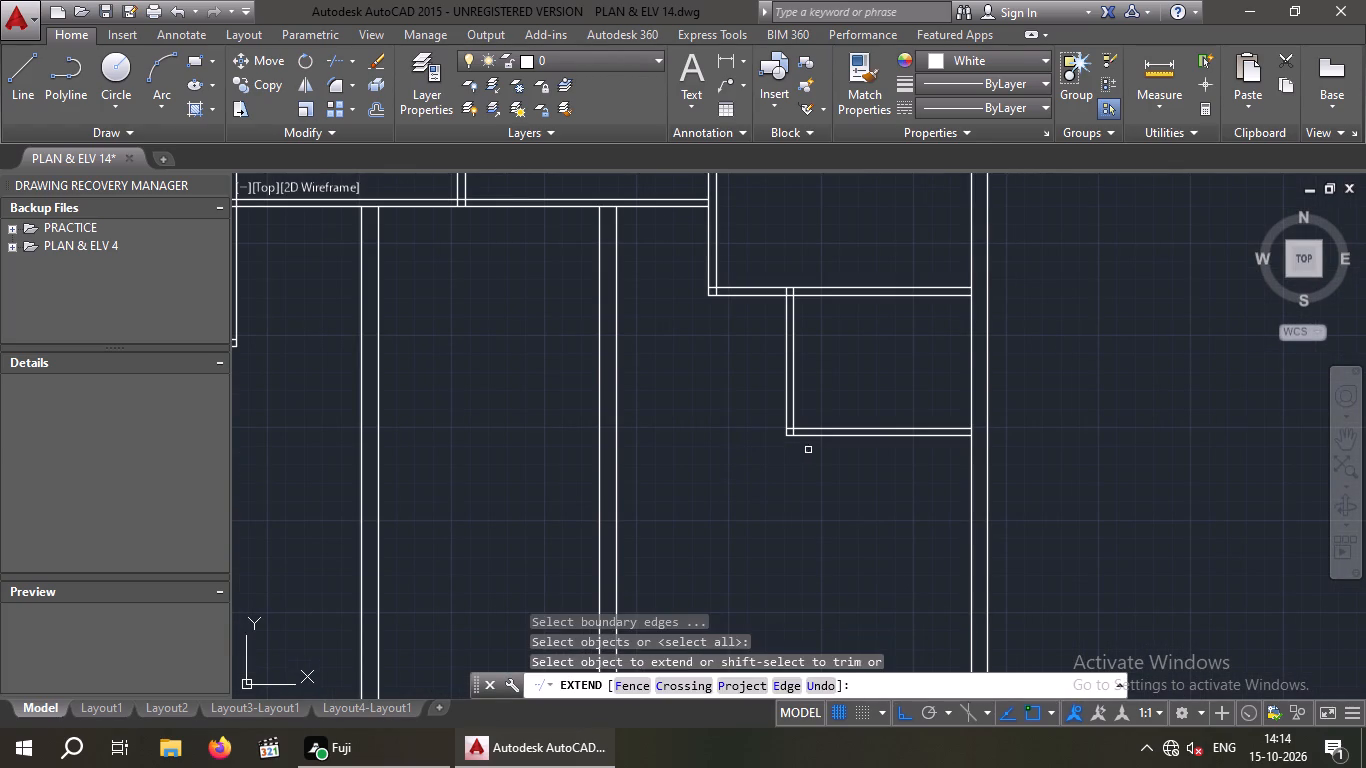
left_click_drag(870, 503, 870, 475)
left_click(838, 379)
scroll(820, 478, "down", 1)
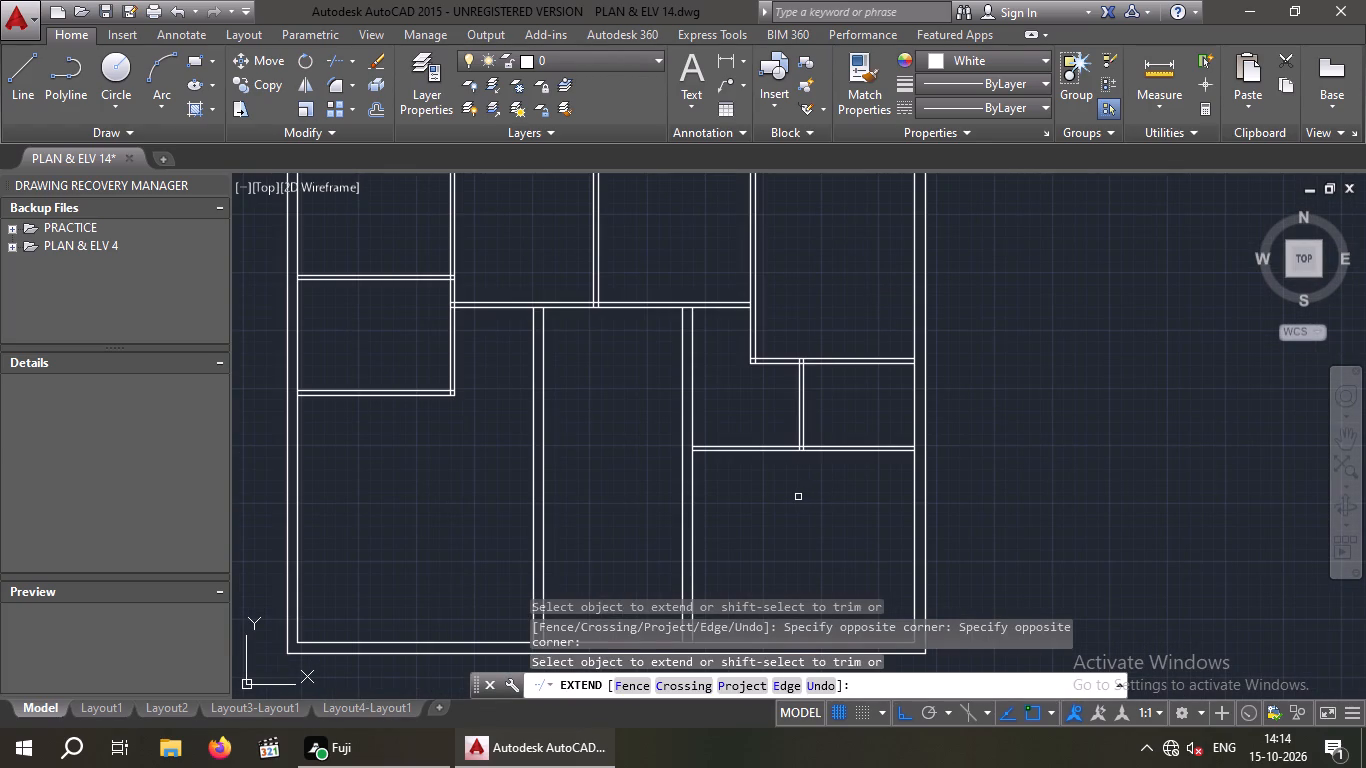
key("Escape")
key("Escape")
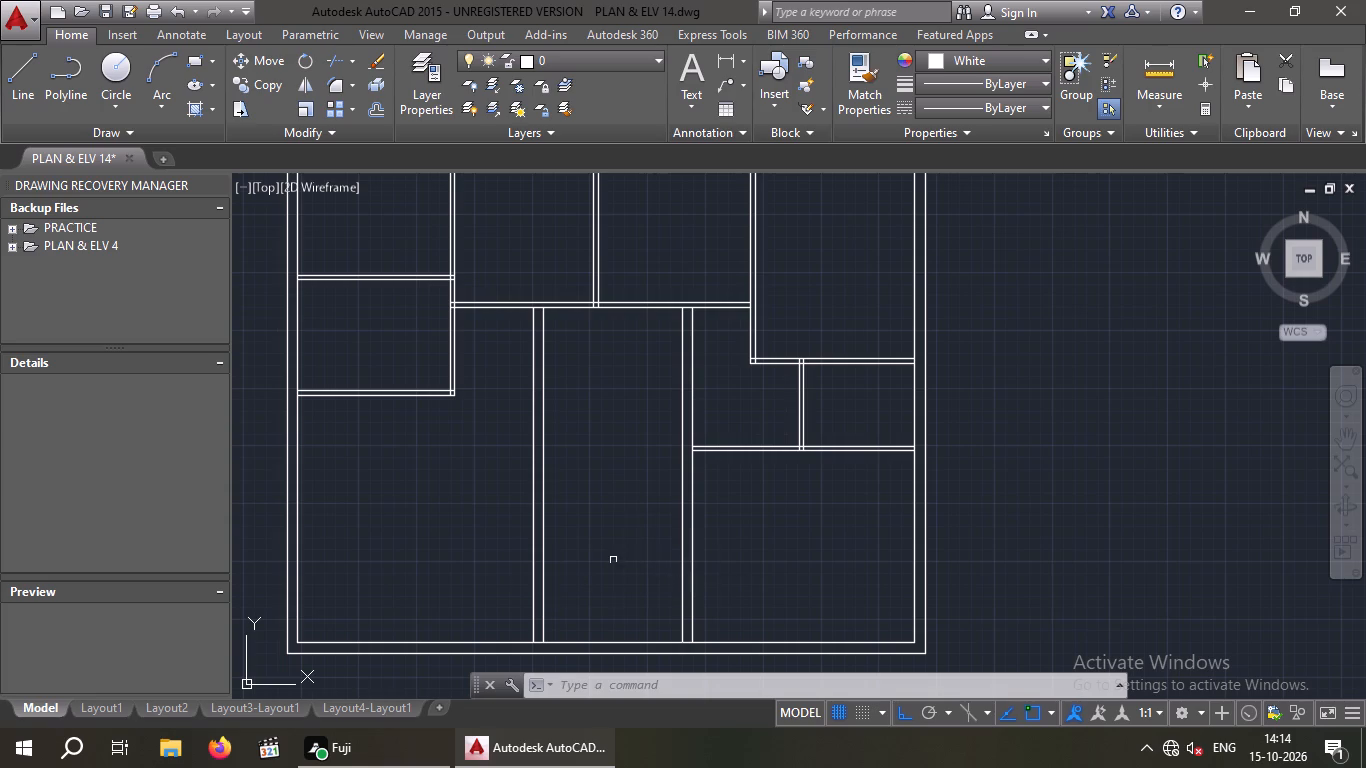
Extend both lines of the lower partition under the left-hand rooms rightward to the left 9" inner wall.
type("EX")
key("space")
key("space")
left_click_drag(435, 438, 357, 408)
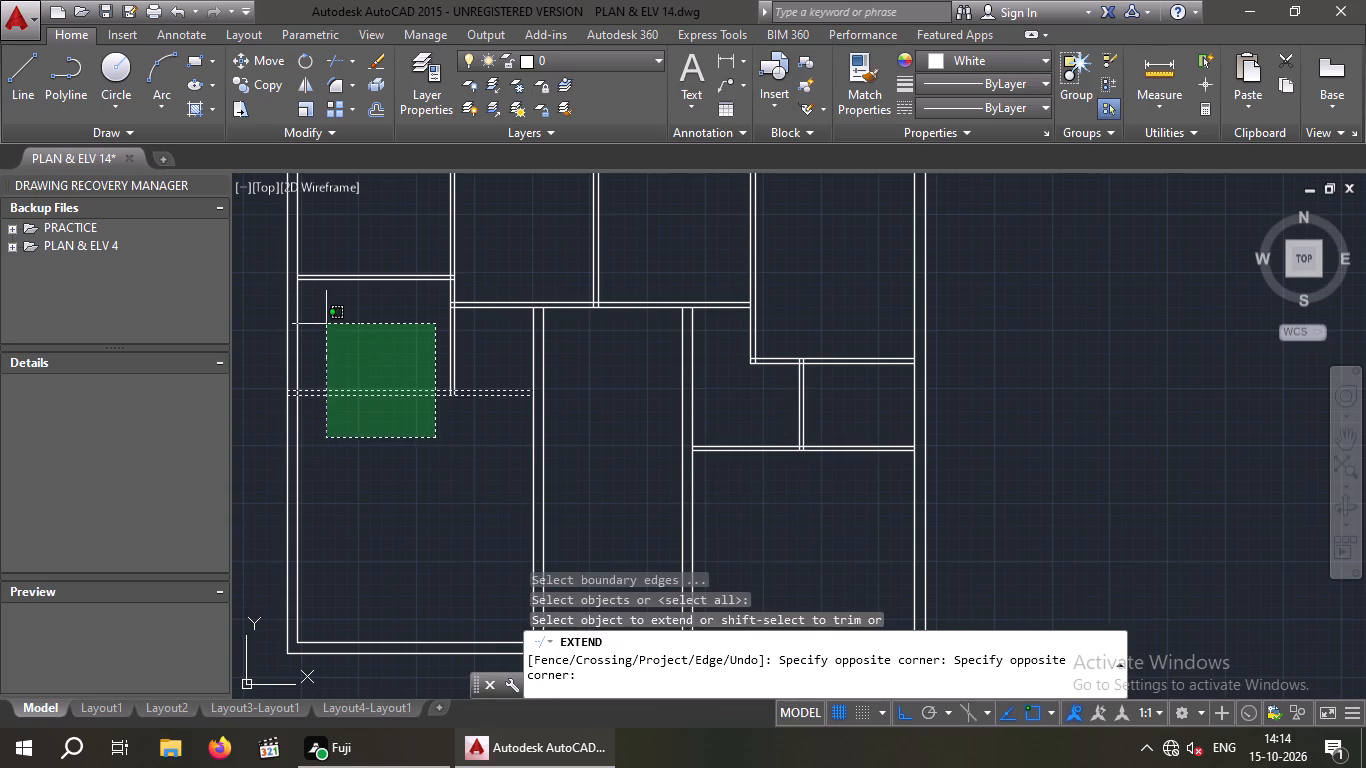
left_click(326, 324)
scroll(407, 460, "down", 1)
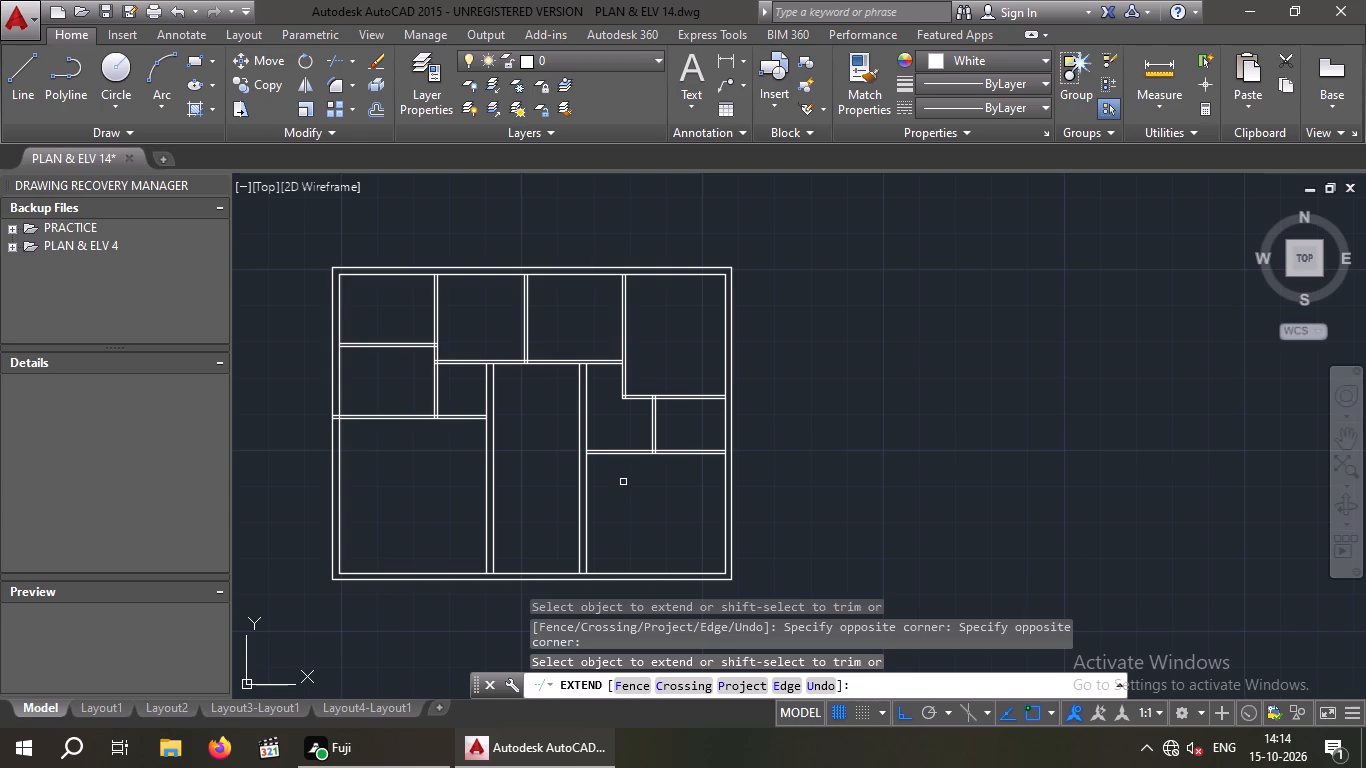
Extend both lines of the small right-hand room's lower partition across the middle room to the left 9" inner wall.
left_click(624, 480)
left_click(598, 441)
left_click_drag(623, 487, 610, 465)
left_click(593, 436)
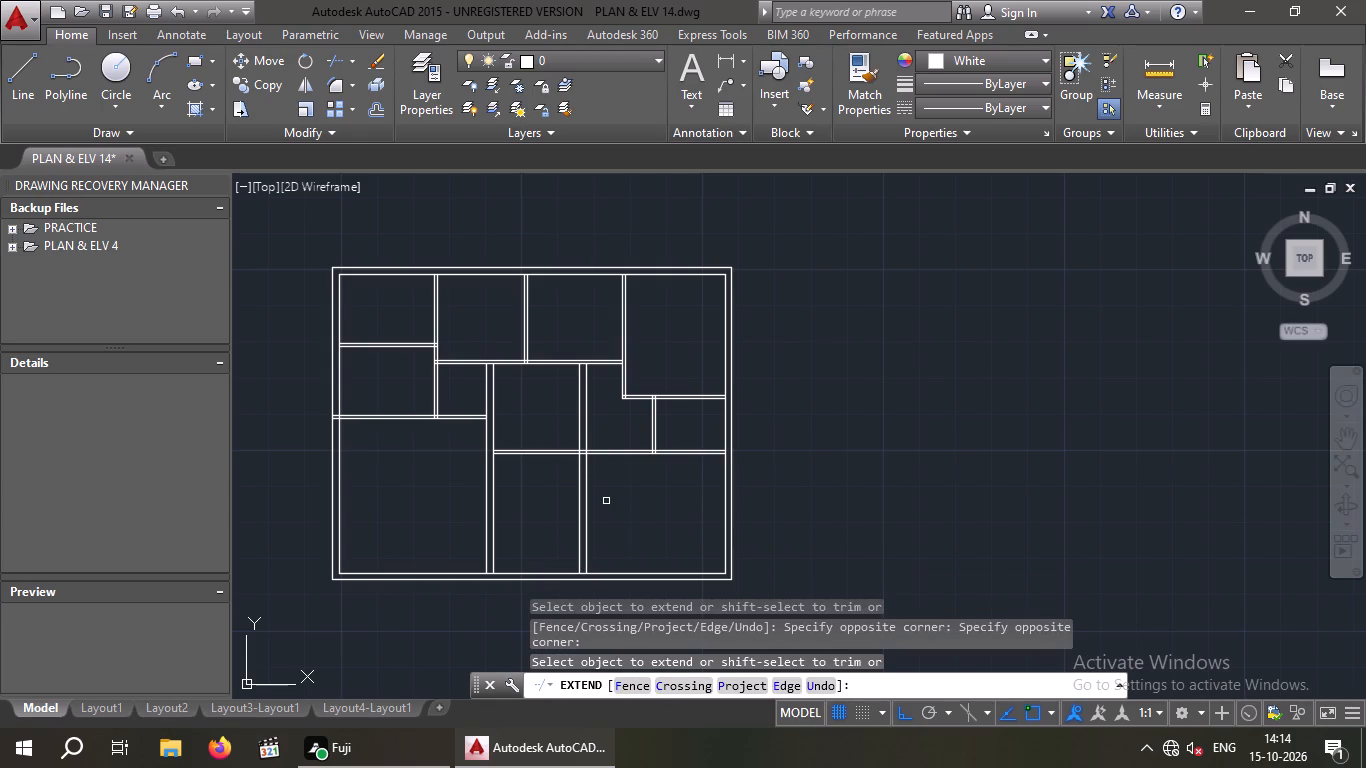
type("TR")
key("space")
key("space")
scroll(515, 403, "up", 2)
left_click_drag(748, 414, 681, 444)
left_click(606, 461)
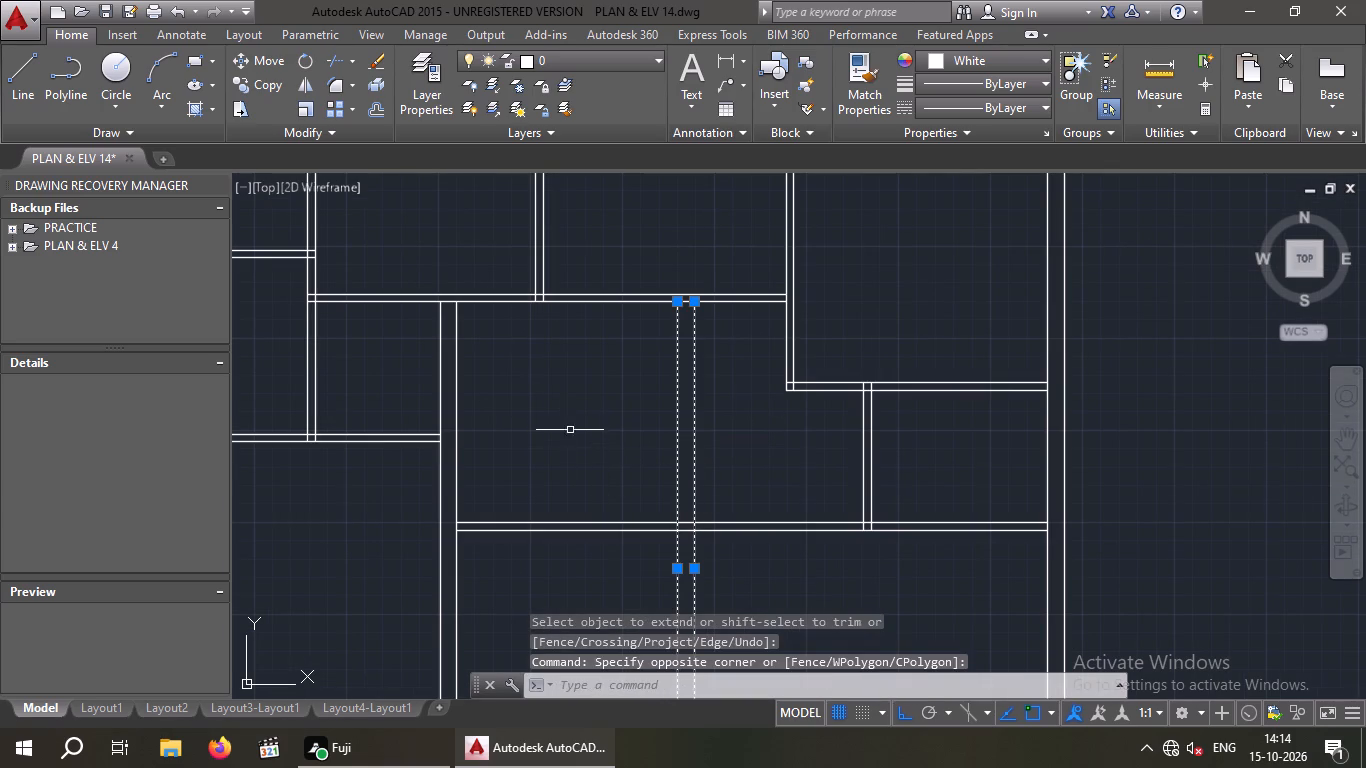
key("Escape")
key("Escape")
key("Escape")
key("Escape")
Trim away the parts of both vertical 9" inner walls that run above the extended partitions, opening the central hall.
key("t")
key("r")
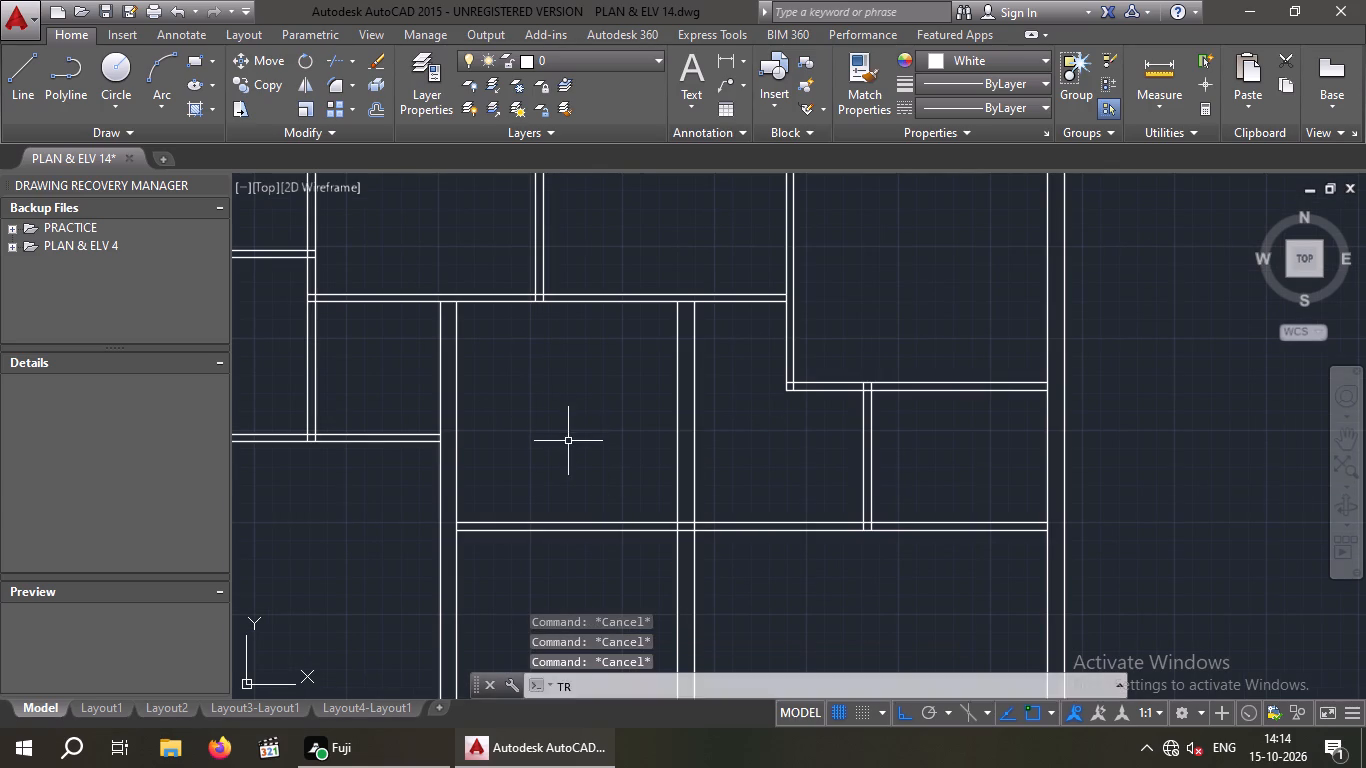
key("space")
key("space")
left_click_drag(737, 381, 712, 418)
left_click(610, 451)
left_click_drag(536, 340, 509, 360)
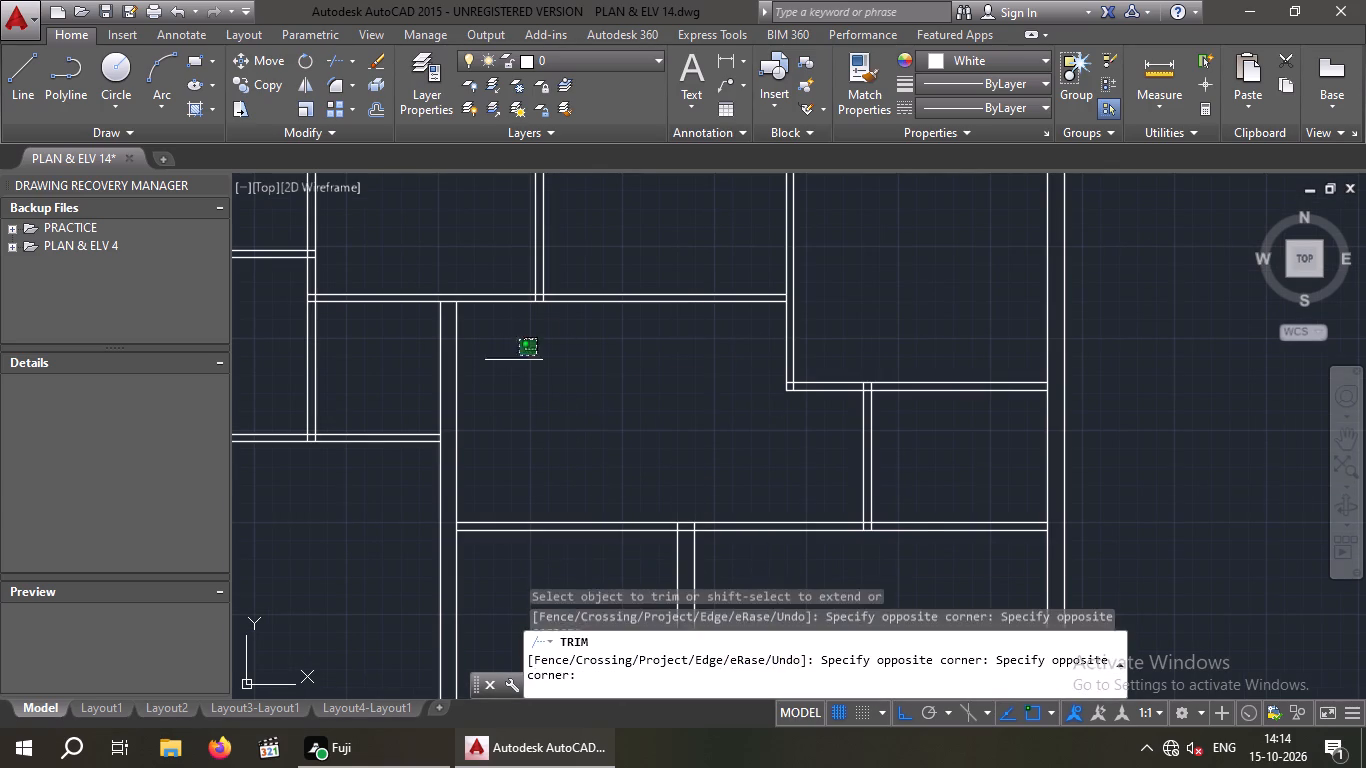
left_click_drag(509, 360, 464, 371)
left_click(393, 381)
scroll(517, 391, "down", 2)
middle_click_drag(523, 389, 434, 444)
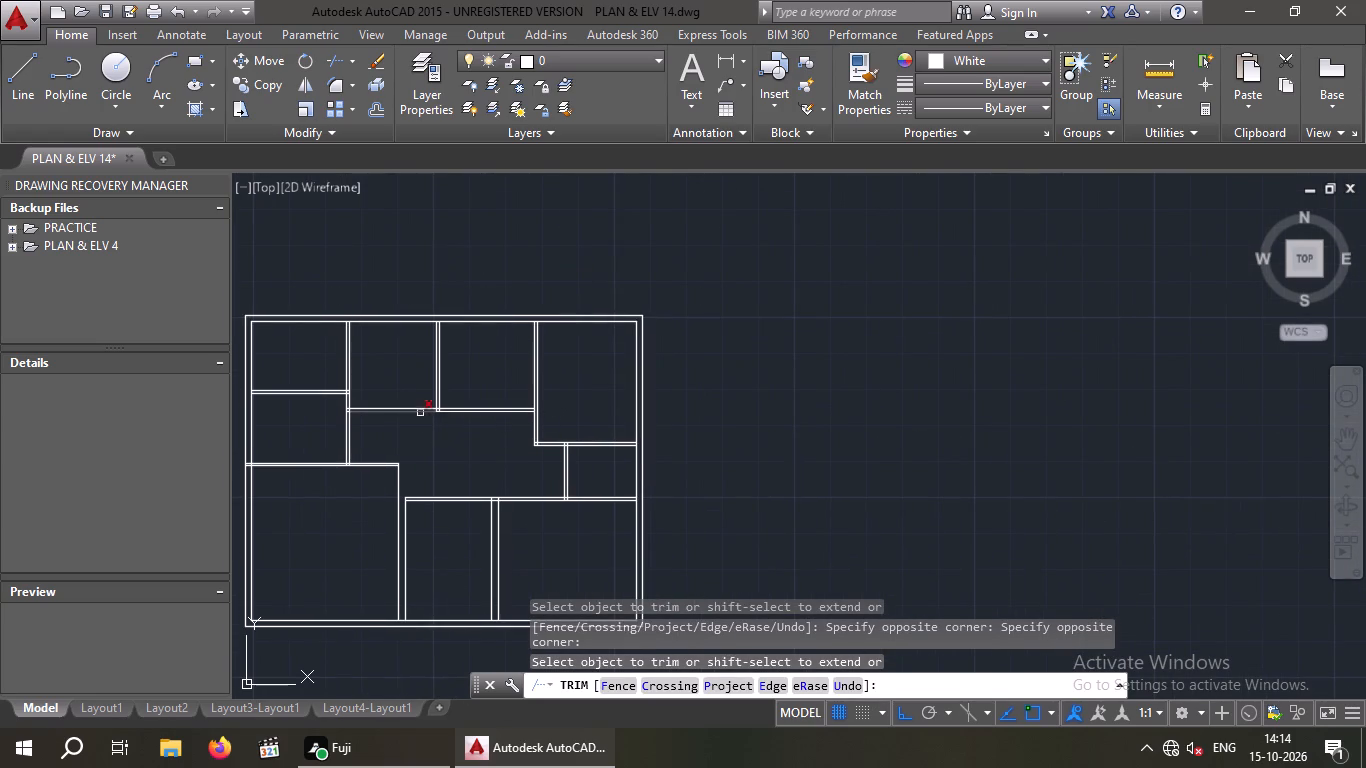
key("Escape")
key("Escape")
key("Escape")
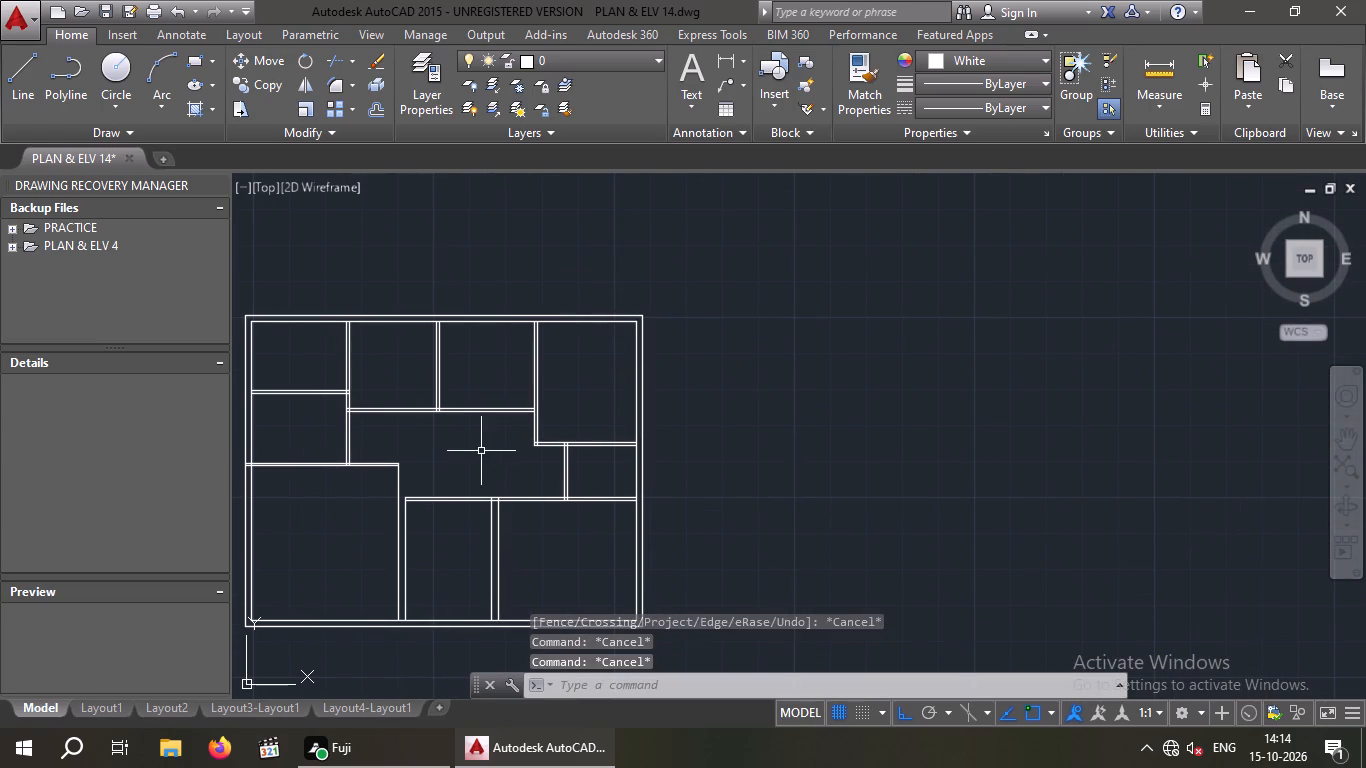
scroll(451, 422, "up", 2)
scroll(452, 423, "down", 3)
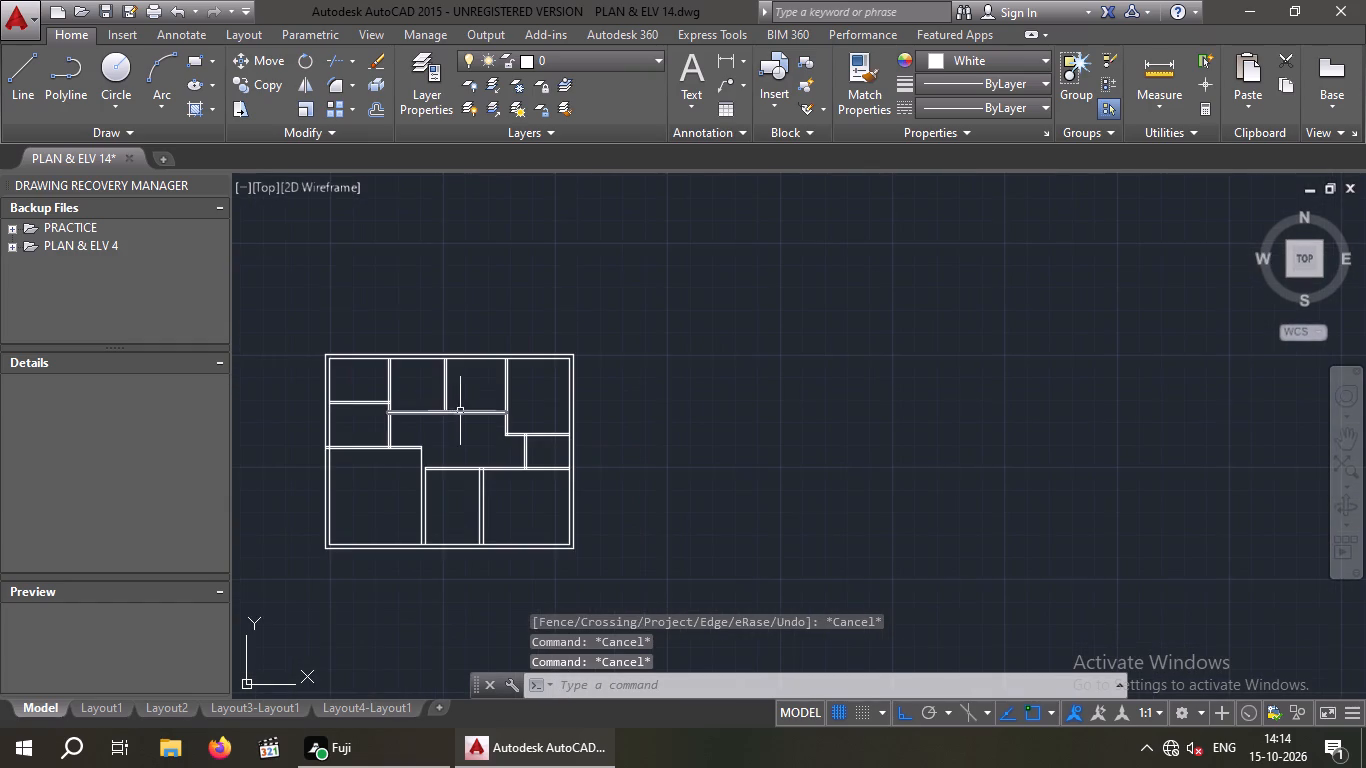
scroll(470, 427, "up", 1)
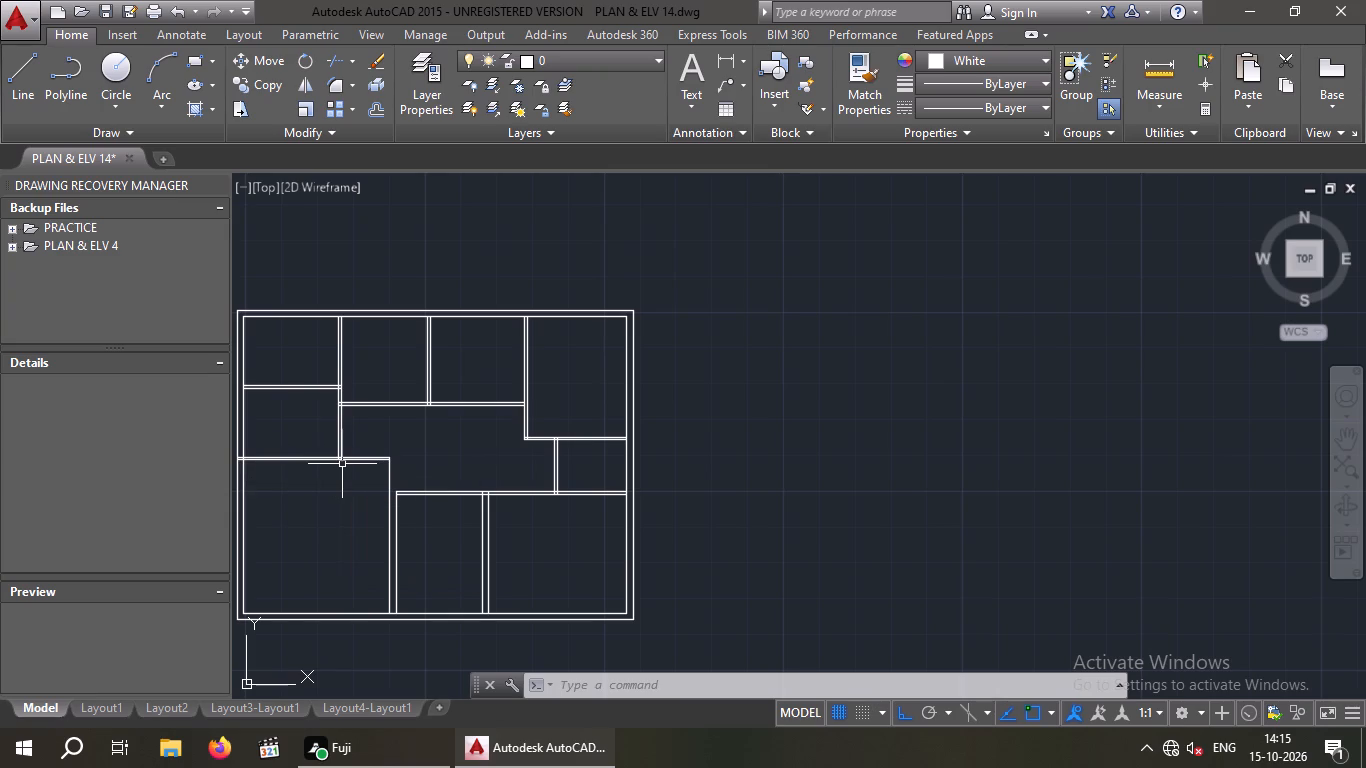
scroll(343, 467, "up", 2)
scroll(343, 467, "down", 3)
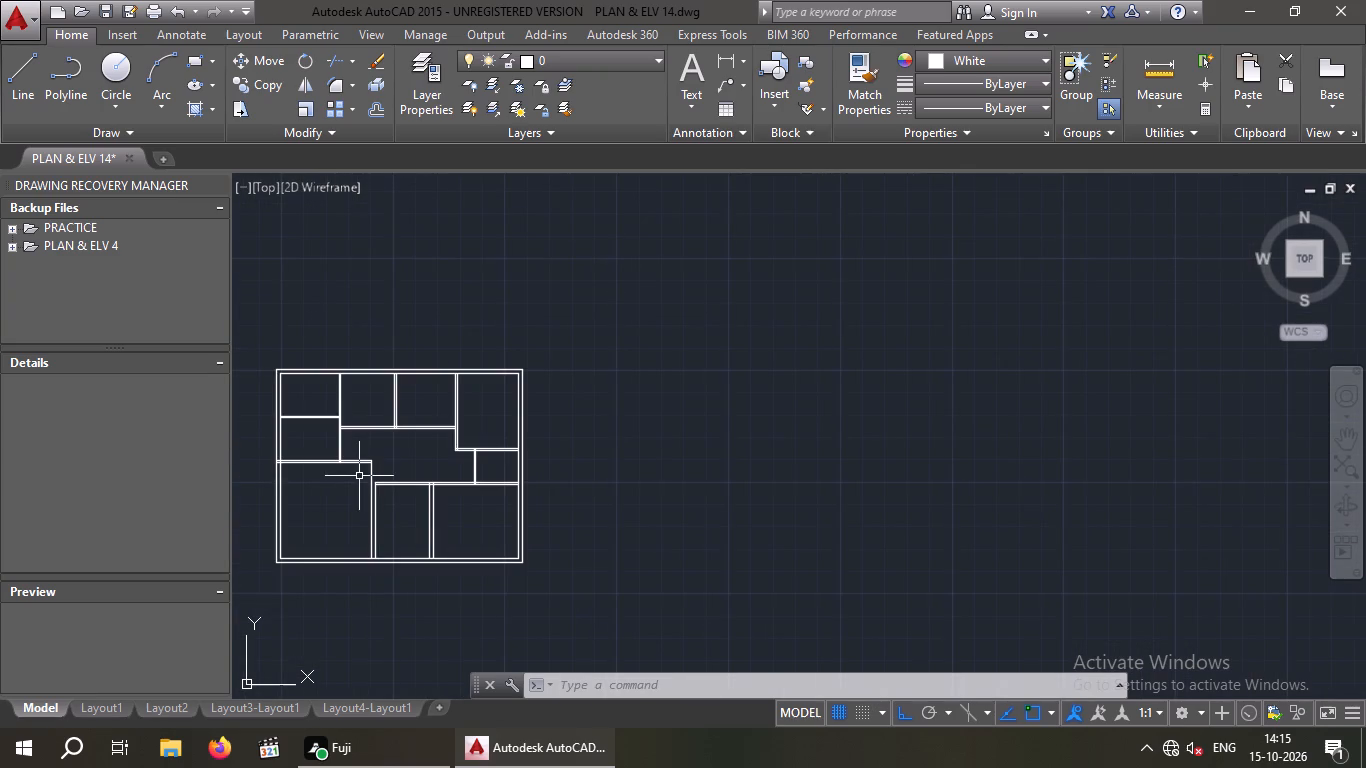
Offset the bottom line of the left-hand rooms' lower partition 2' downward.
key("o")
key("Return")
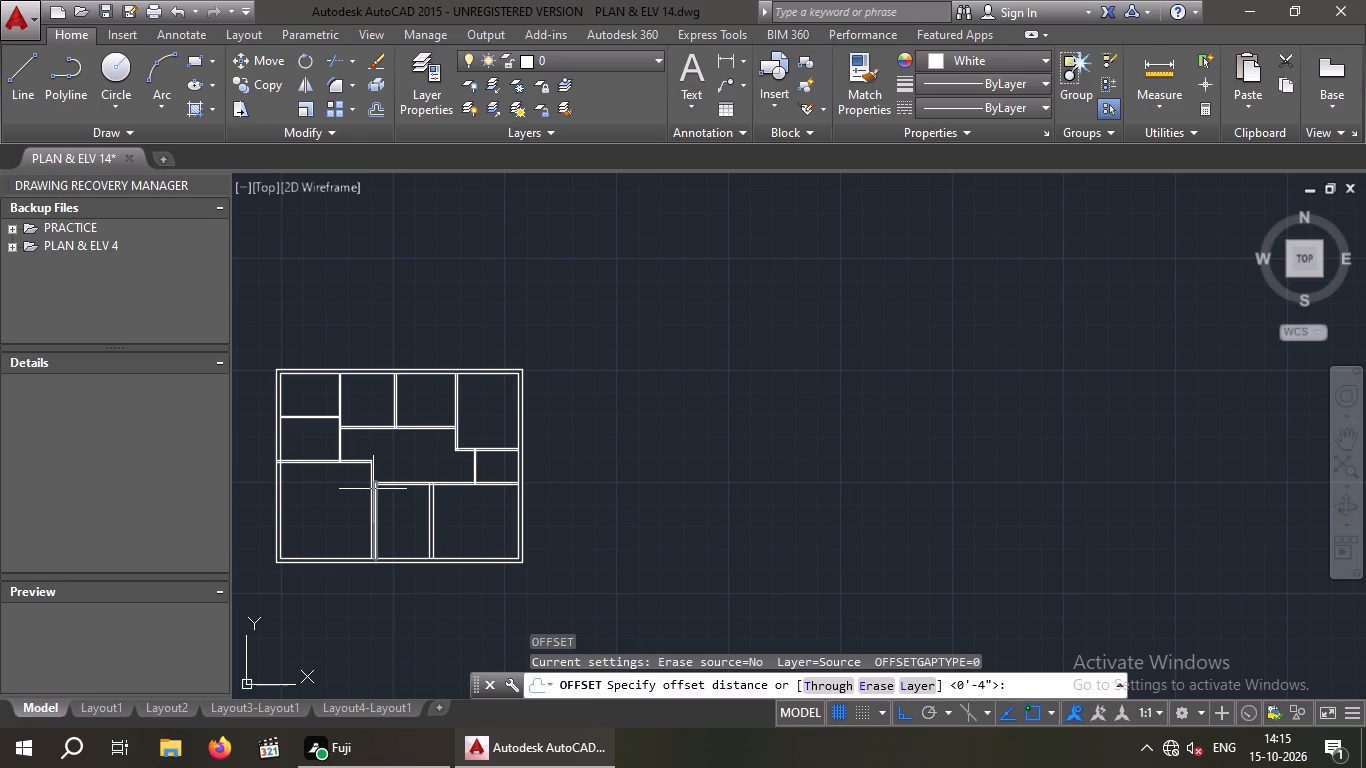
type("2'")
key("Return")
scroll(317, 487, "up", 3)
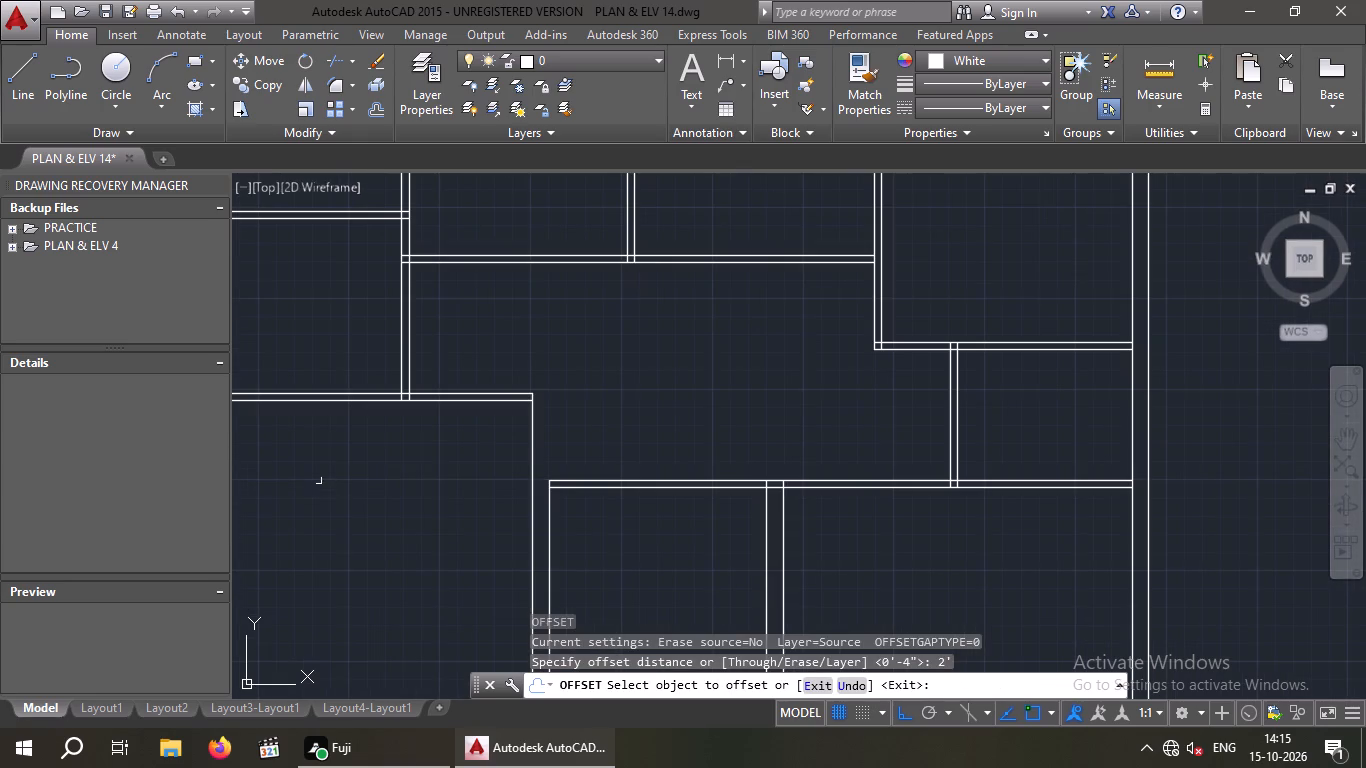
middle_click_drag(325, 471, 463, 493)
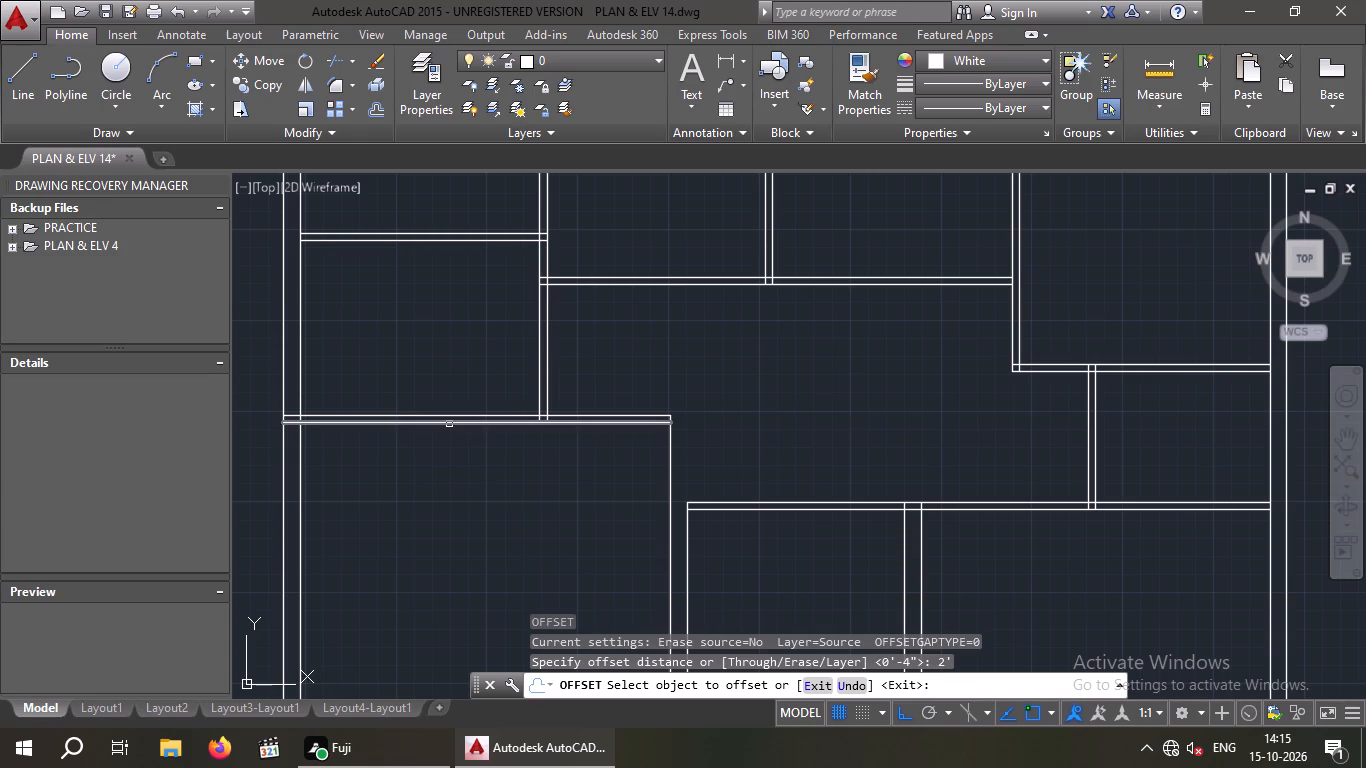
left_click_drag(449, 424, 449, 442)
left_click(455, 487)
key("Escape")
key("Escape")
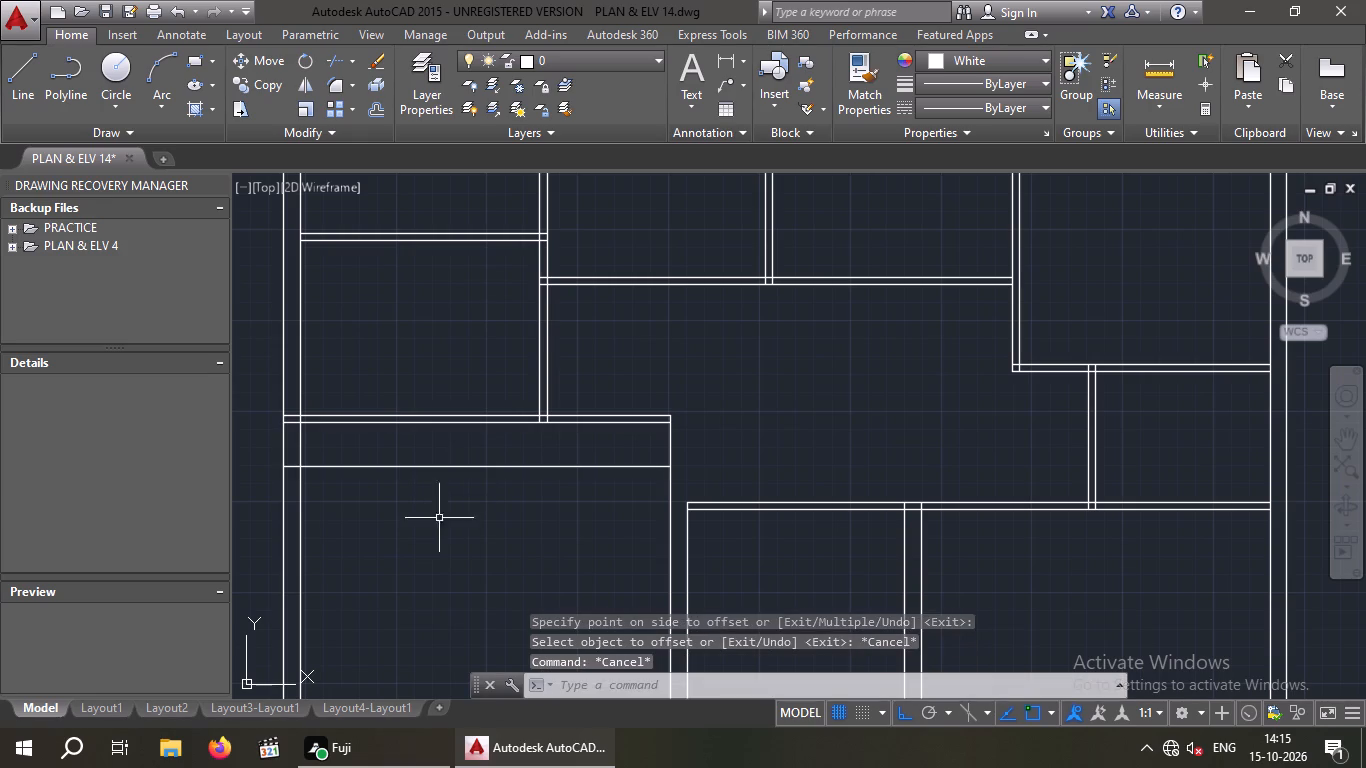
Offset the new line 4" upward to form a horizontal partition.
key("o")
key("Return")
key("4")
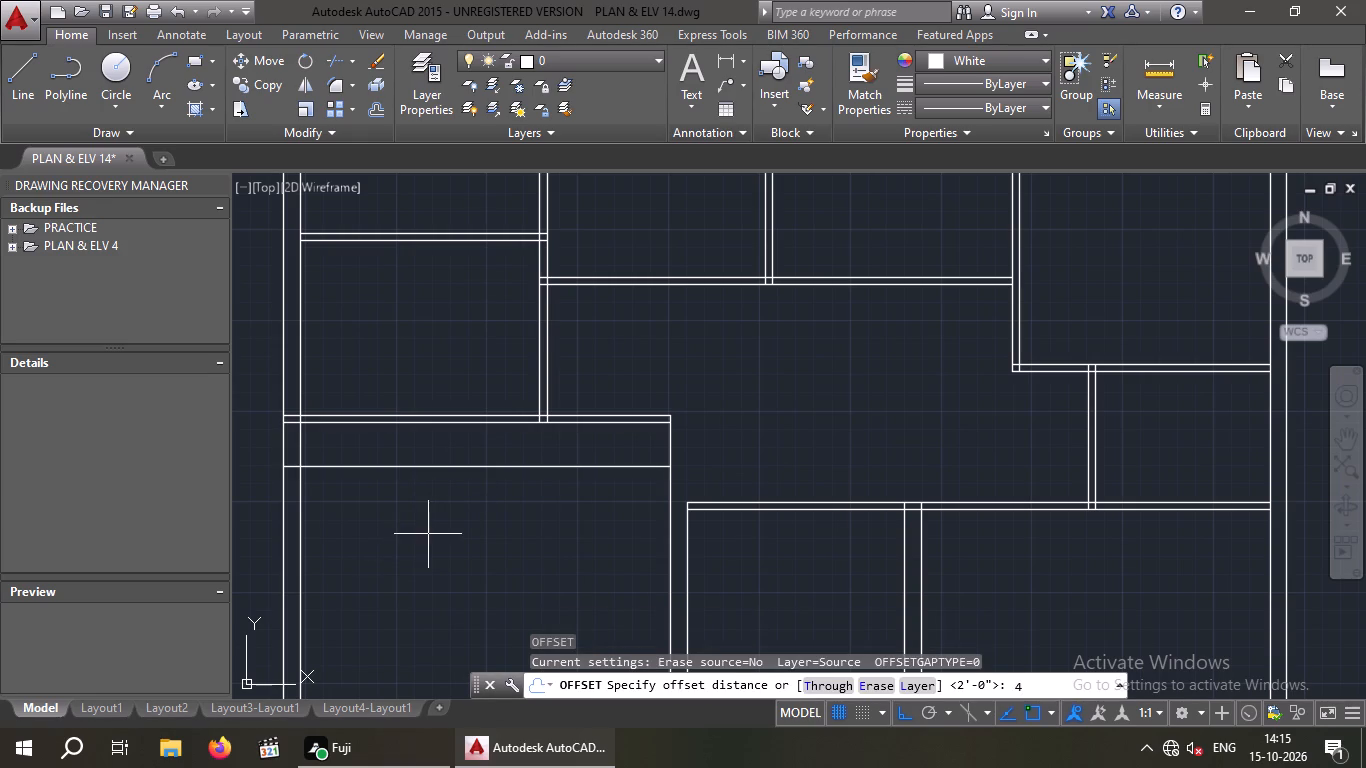
key("shift+quotedbl")
key("Return")
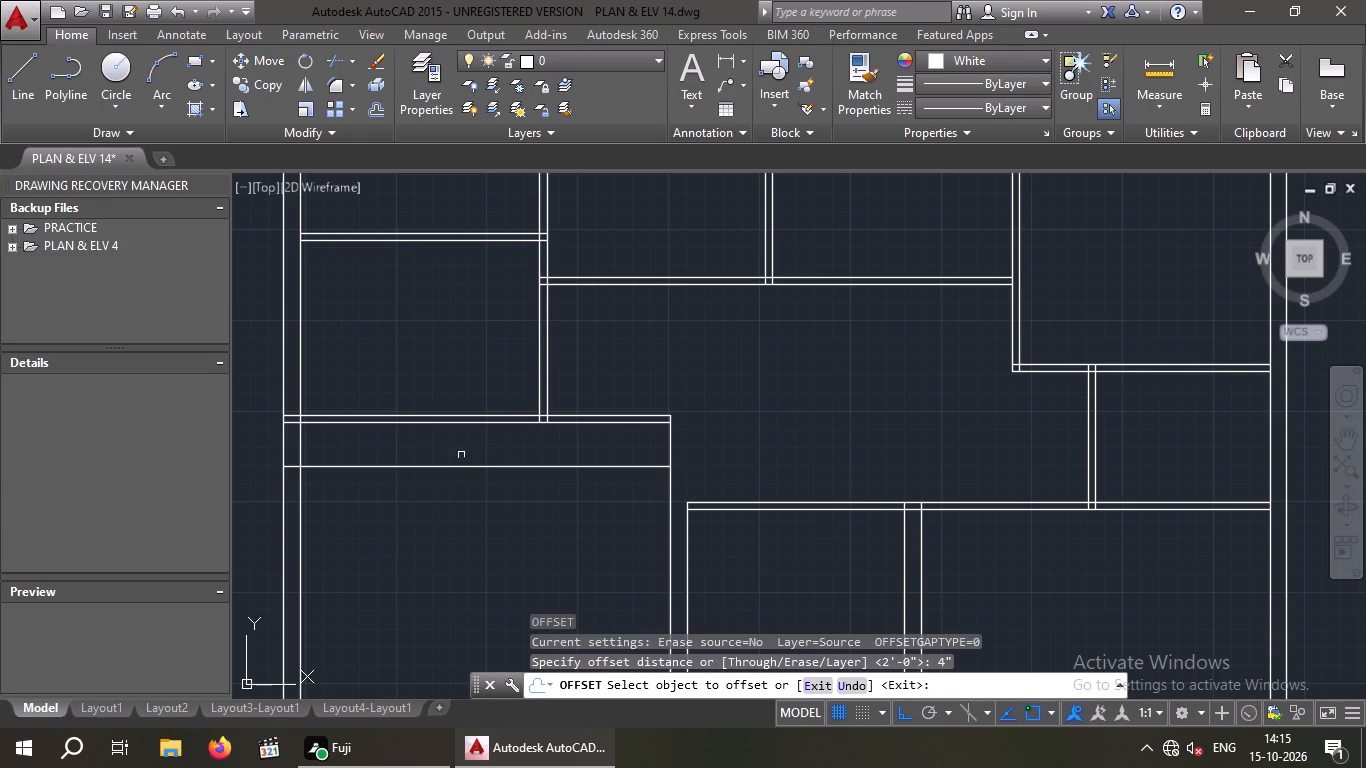
left_click(465, 467)
left_click(468, 438)
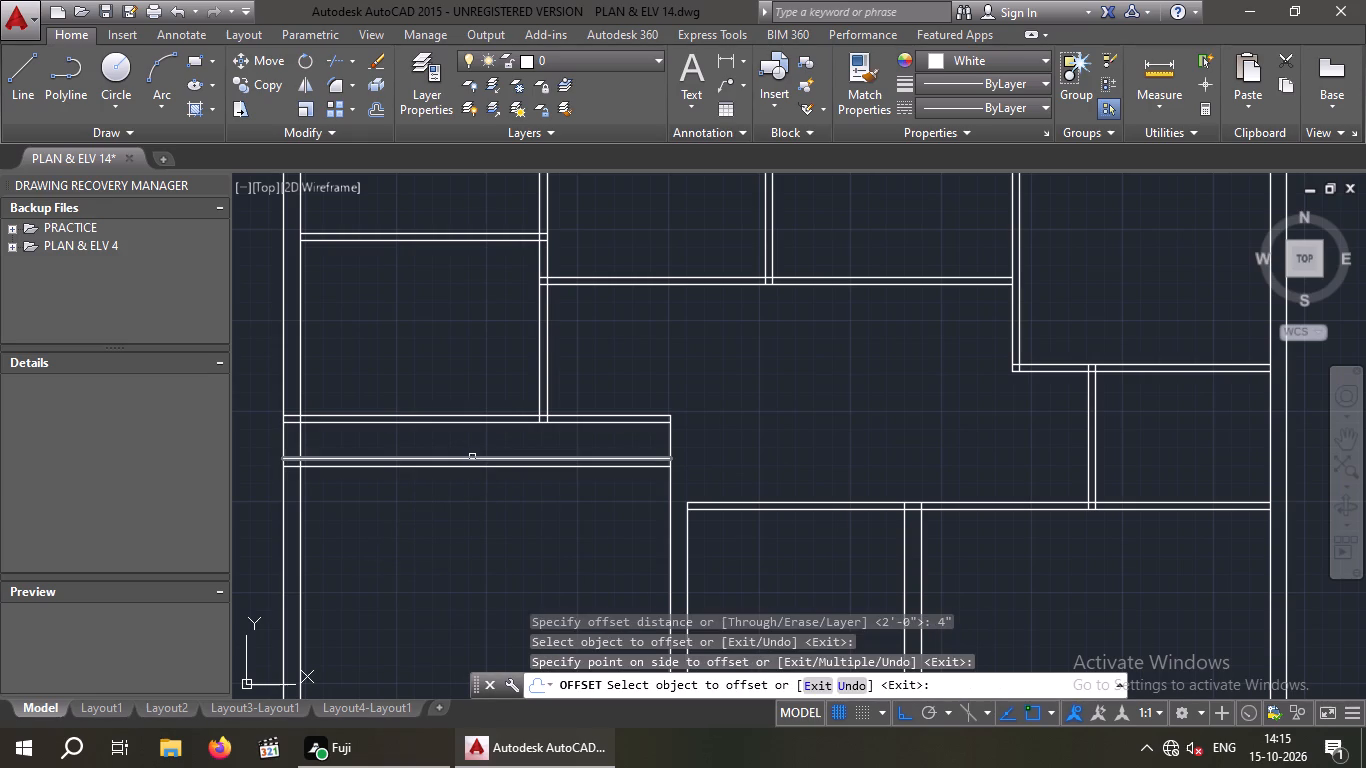
key("Escape")
key("Escape")
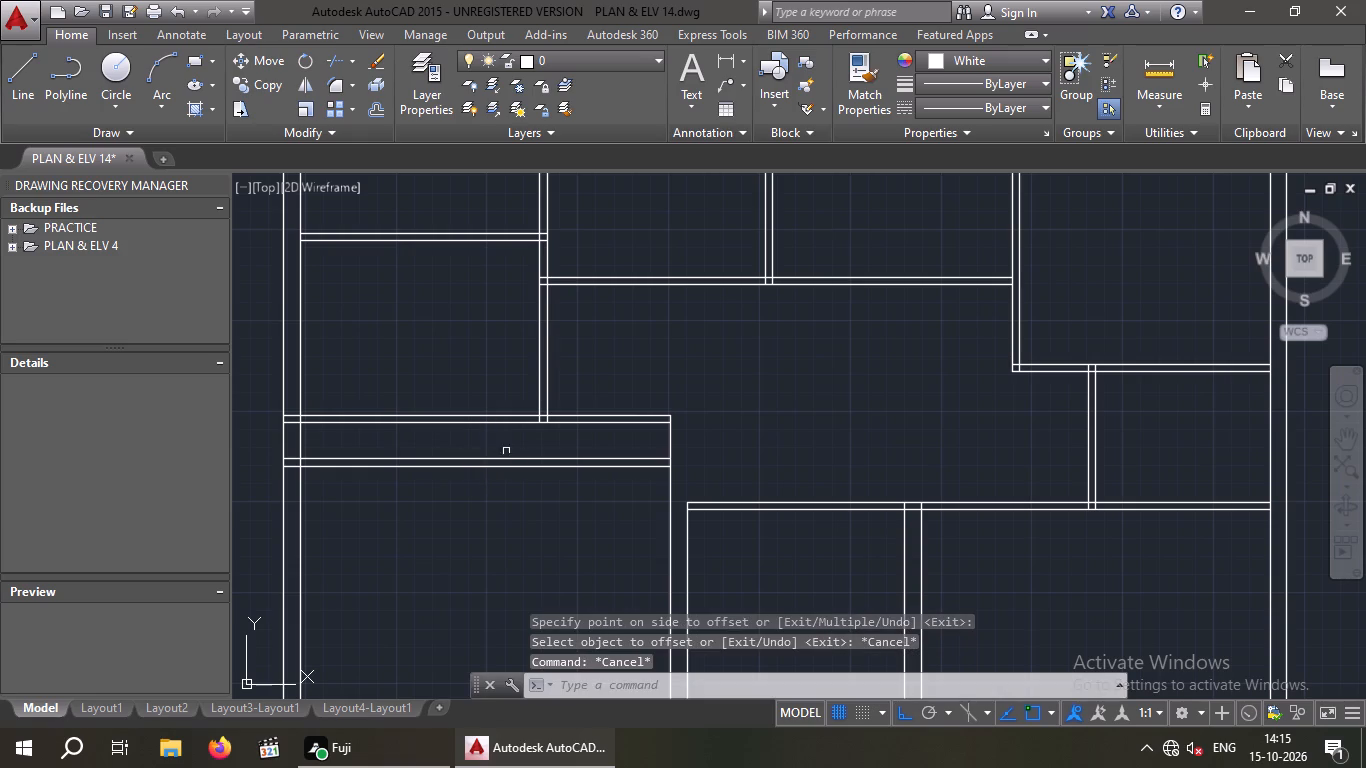
Extend both lines of the left-hand rooms' vertical partition down to the new 4" horizontal partition.
key("e")
type("X")
key("space")
key("space")
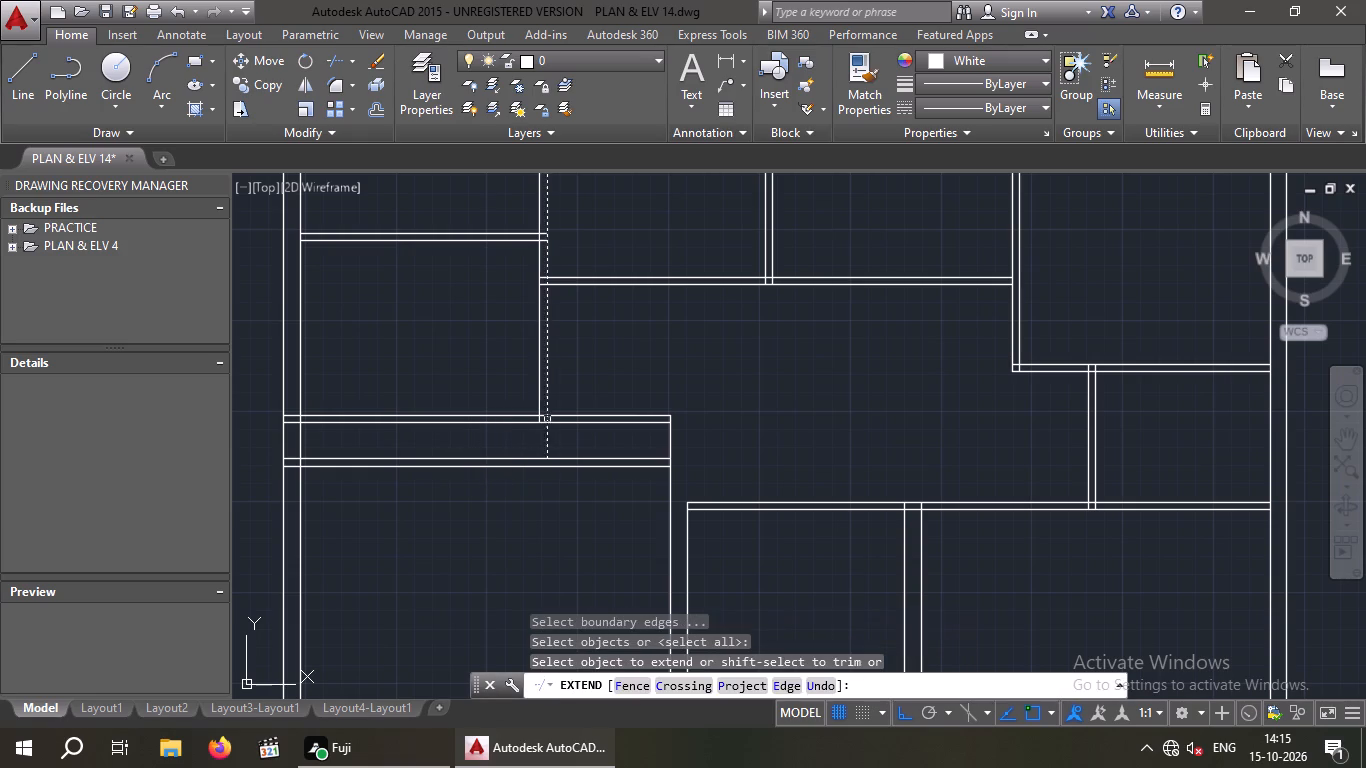
left_click_drag(583, 338, 484, 366)
left_click(474, 369)
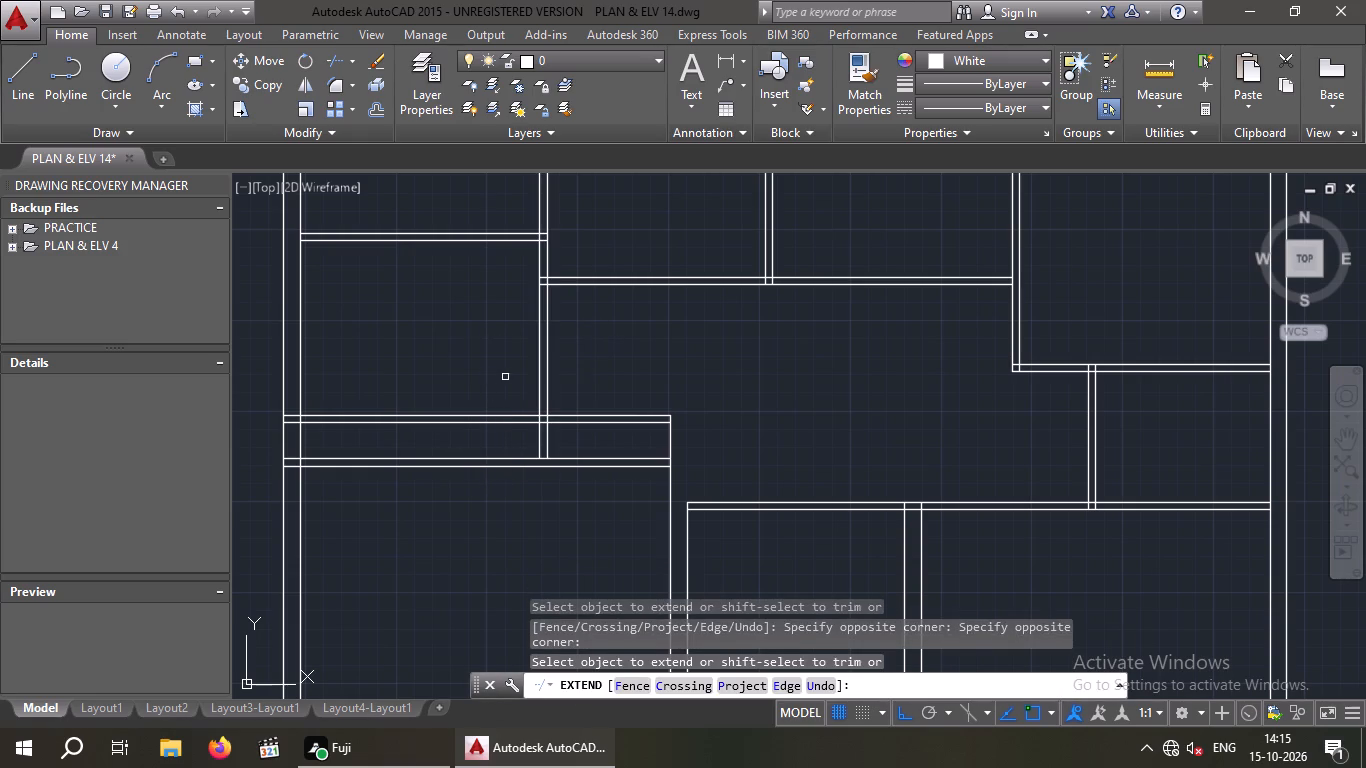
key("Escape")
key("Escape")
key("Escape")
Trim the old horizontal partition beyond the vertical partition, along with the inner wall line just above the new partition.
key("t")
key("r")
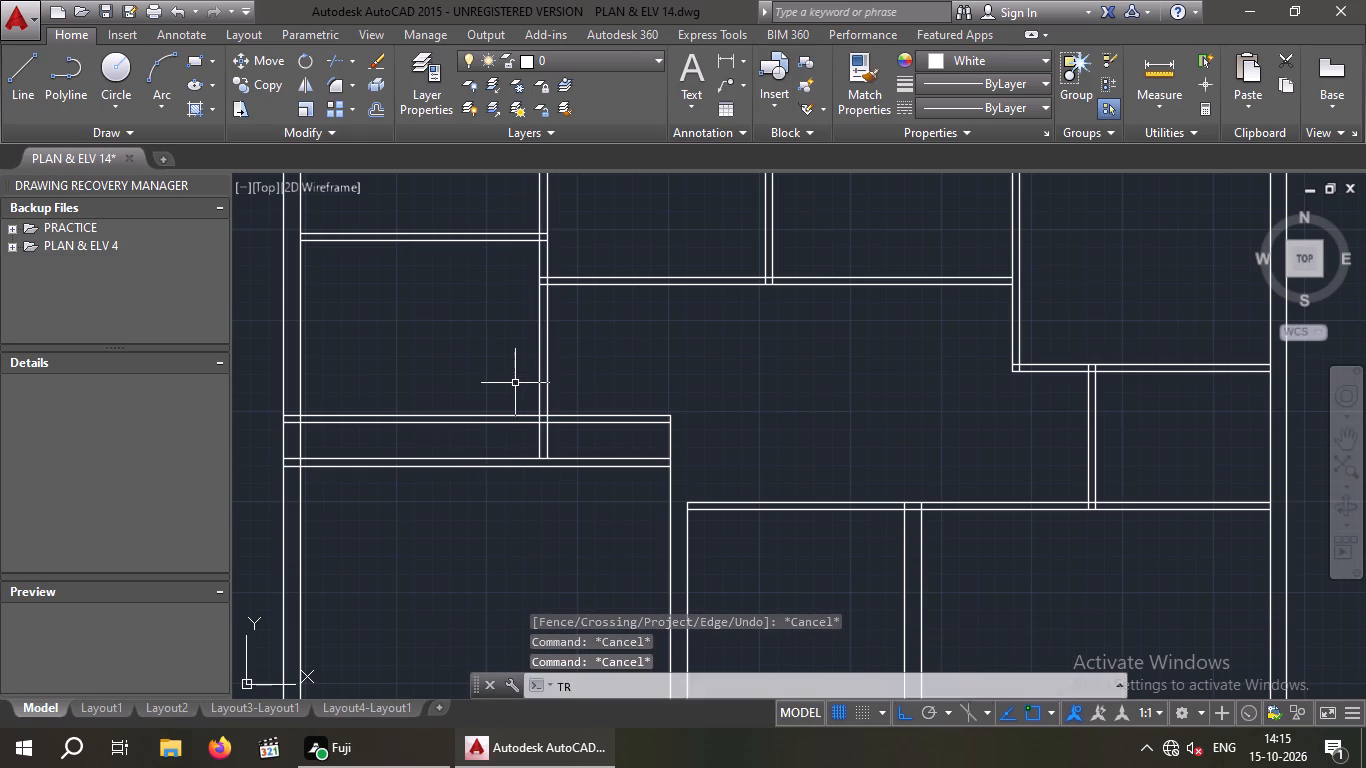
key("space")
key("space")
left_click_drag(730, 411, 693, 431)
left_click(618, 437)
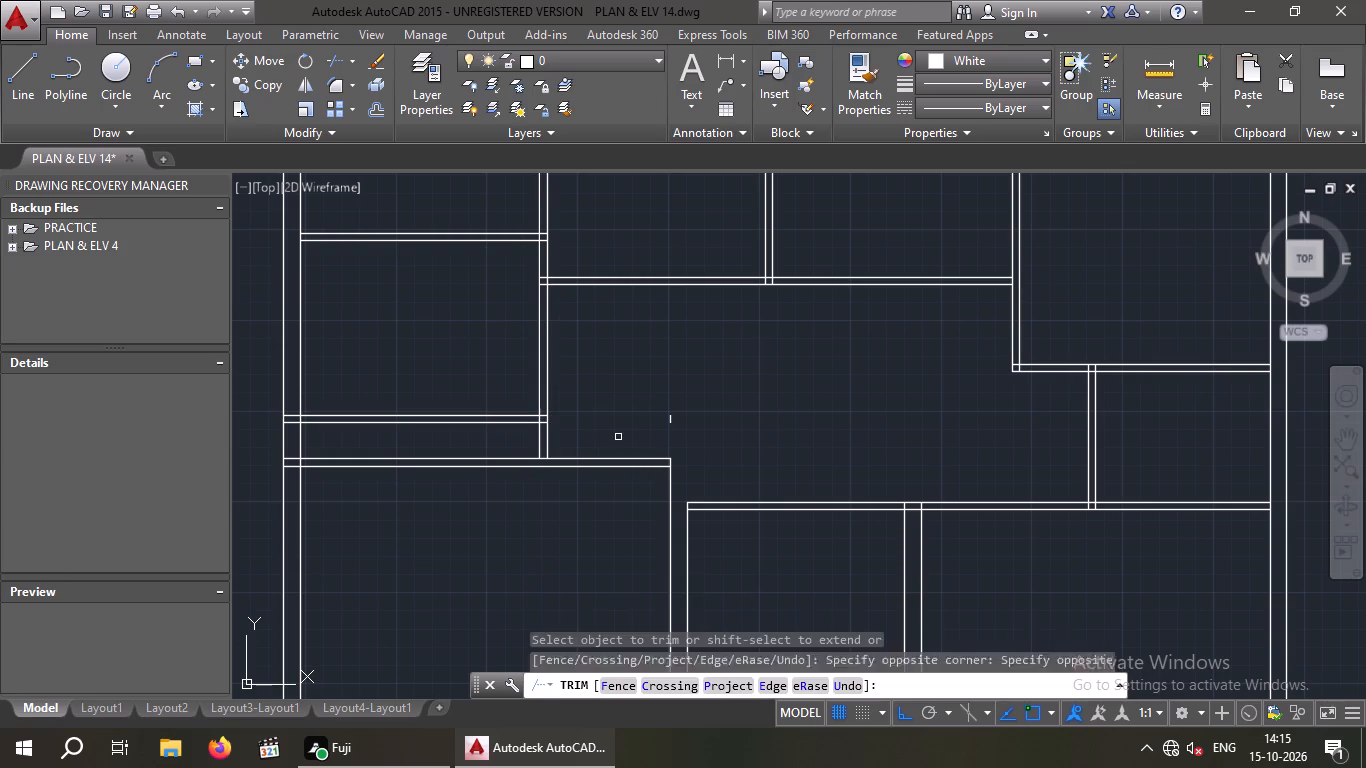
Trim the old horizontal partition's line ends inside the left outer wall and inside the 4" vertical partition.
left_click_drag(510, 437, 477, 431)
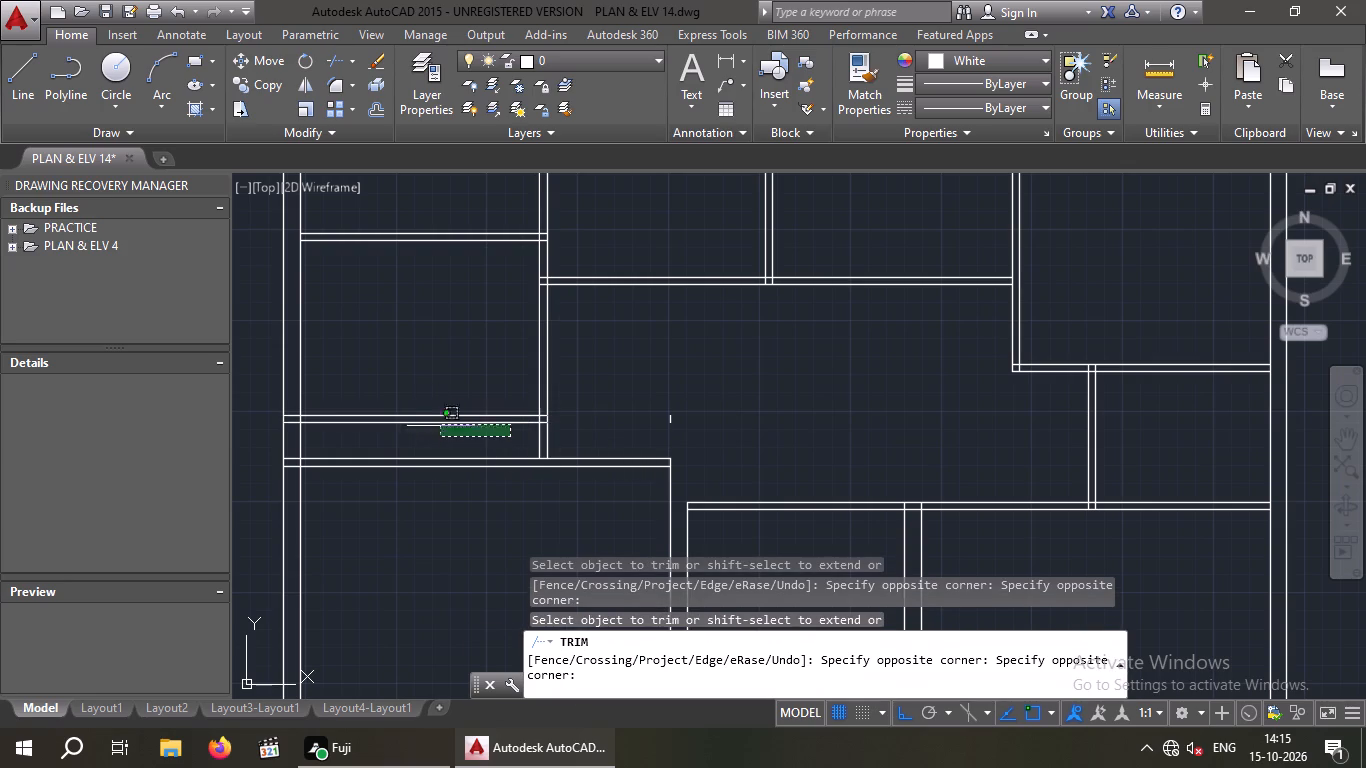
left_click(447, 431)
scroll(296, 425, "up", 1)
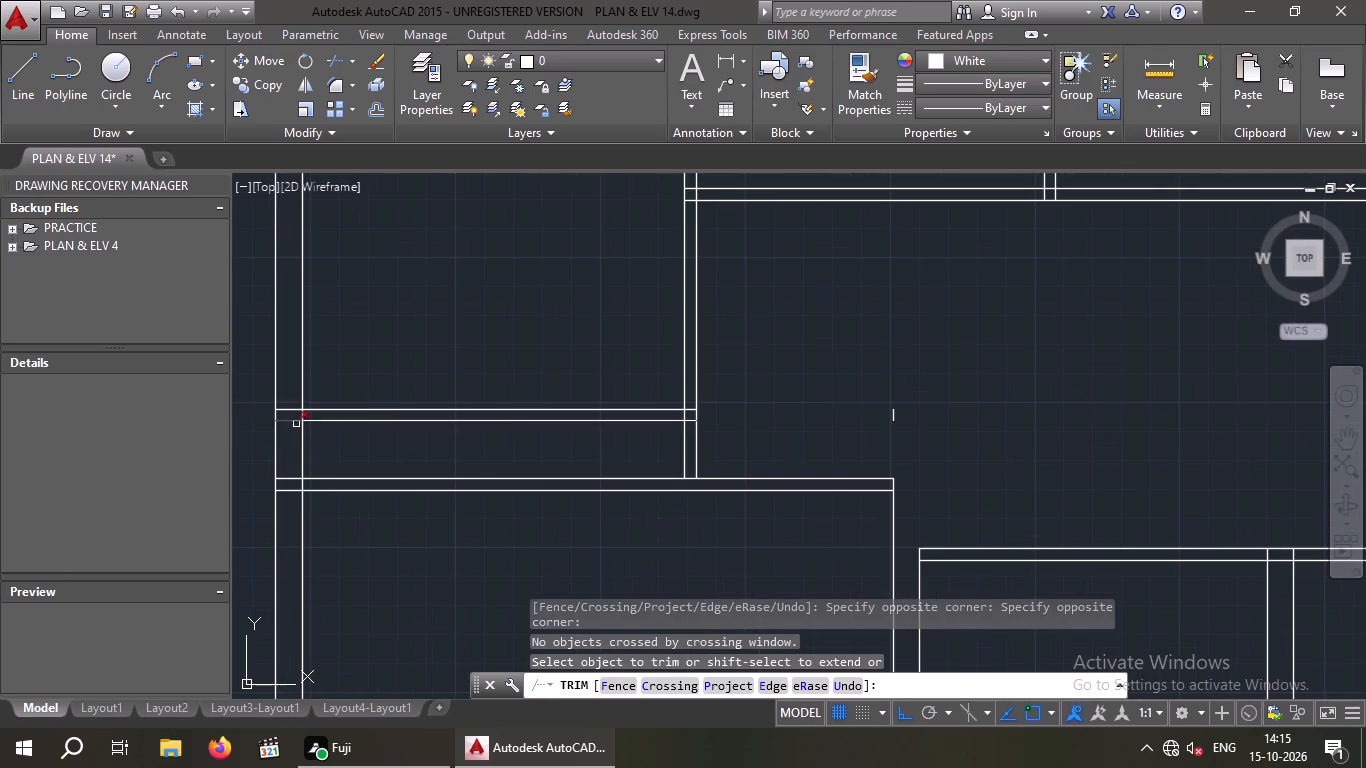
left_click_drag(293, 439, 289, 428)
left_click(290, 402)
scroll(677, 419, "up", 4)
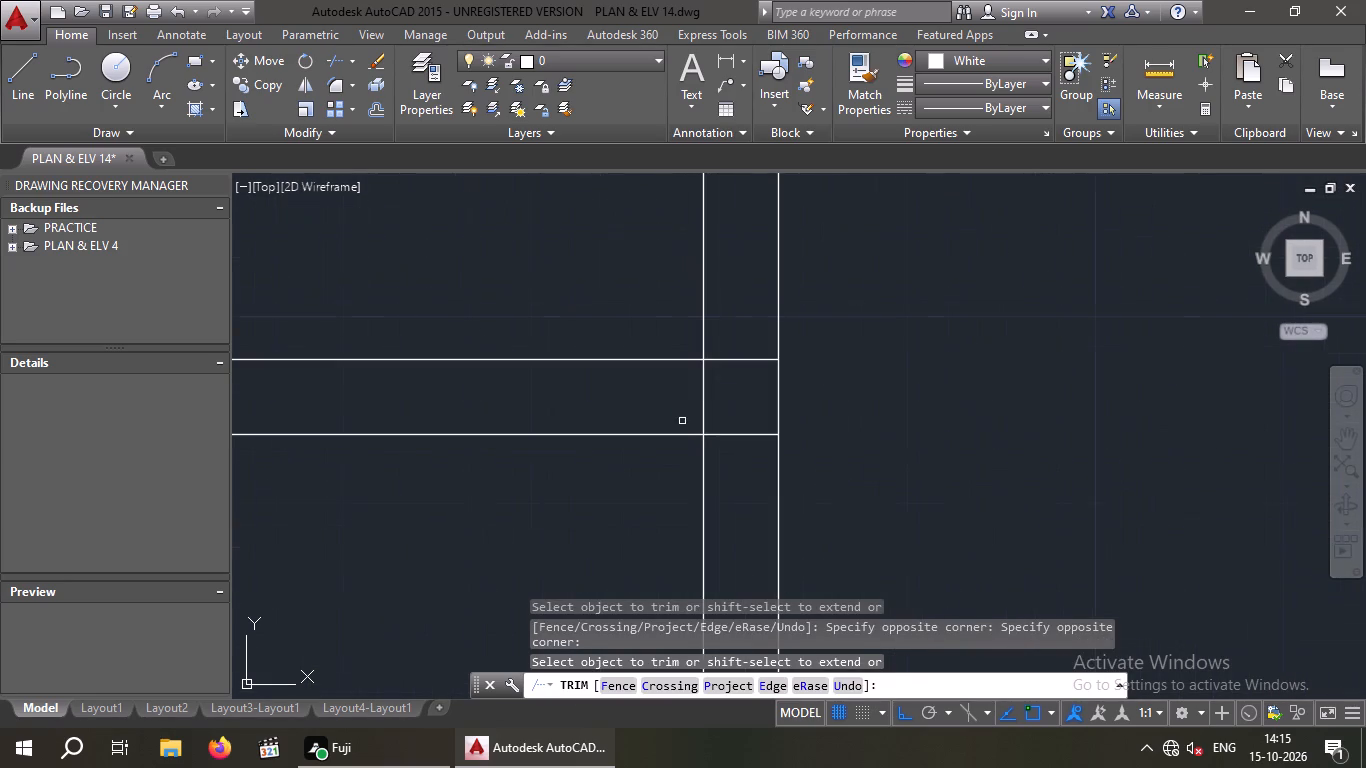
left_click_drag(751, 474, 726, 447)
left_click(729, 350)
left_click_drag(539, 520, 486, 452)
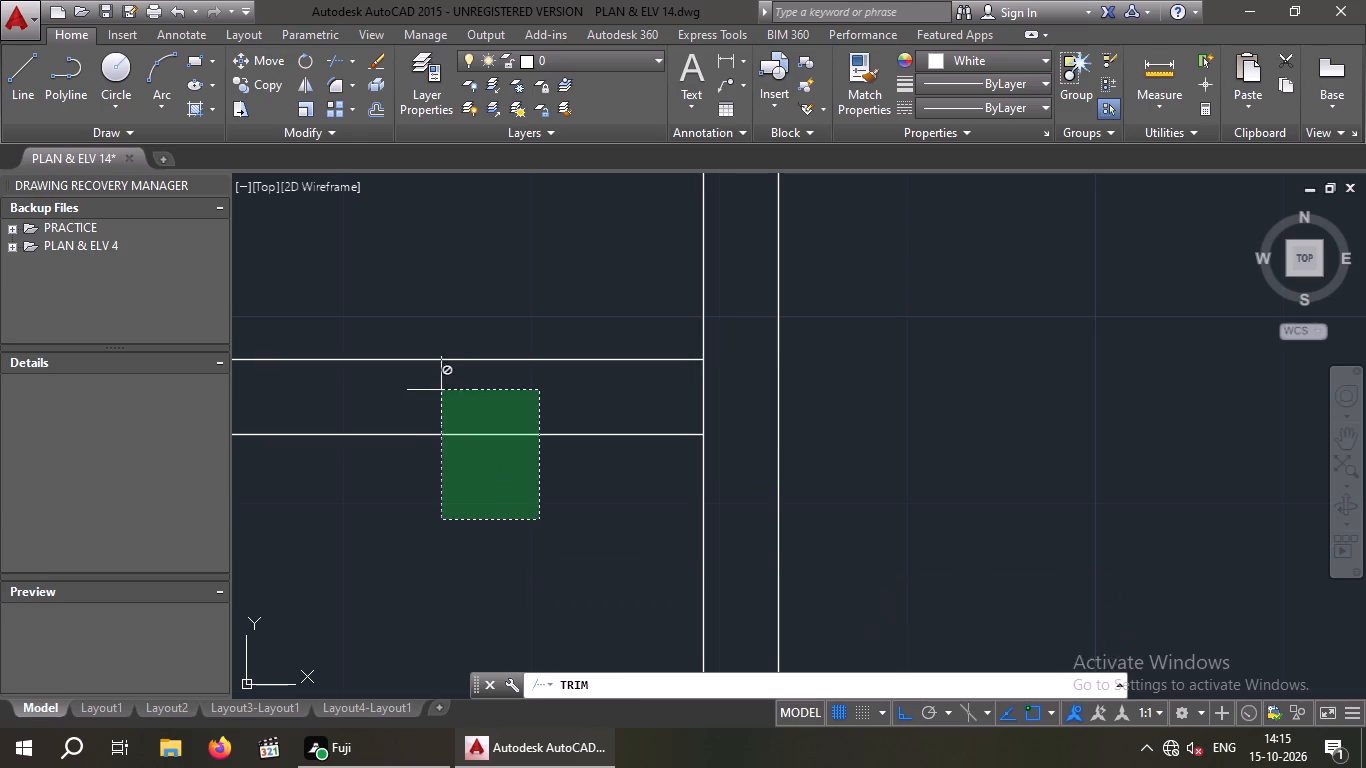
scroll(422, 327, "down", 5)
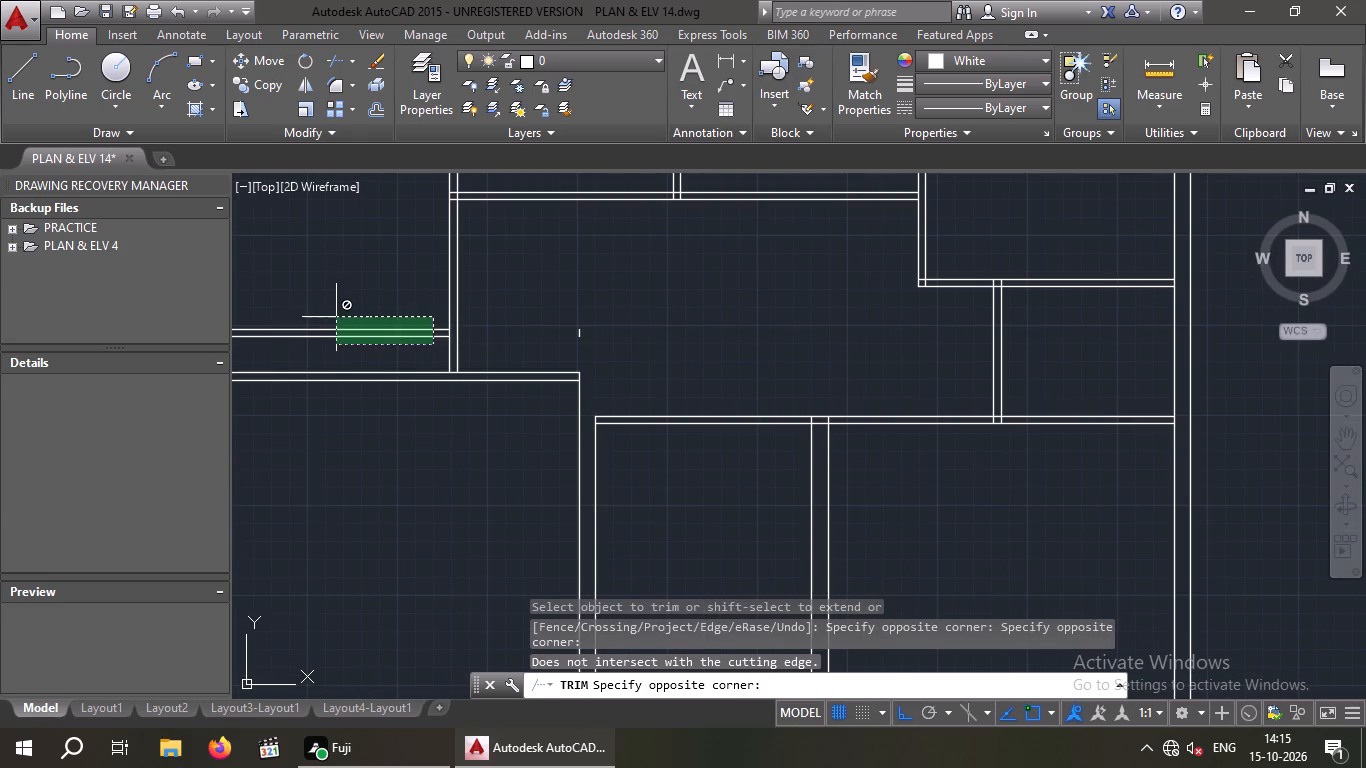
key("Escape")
Erase both remaining lines of the old horizontal partition in the left-hand rooms and the short leftover line in the hall.
left_click_drag(358, 348, 345, 338)
left_click(327, 296)
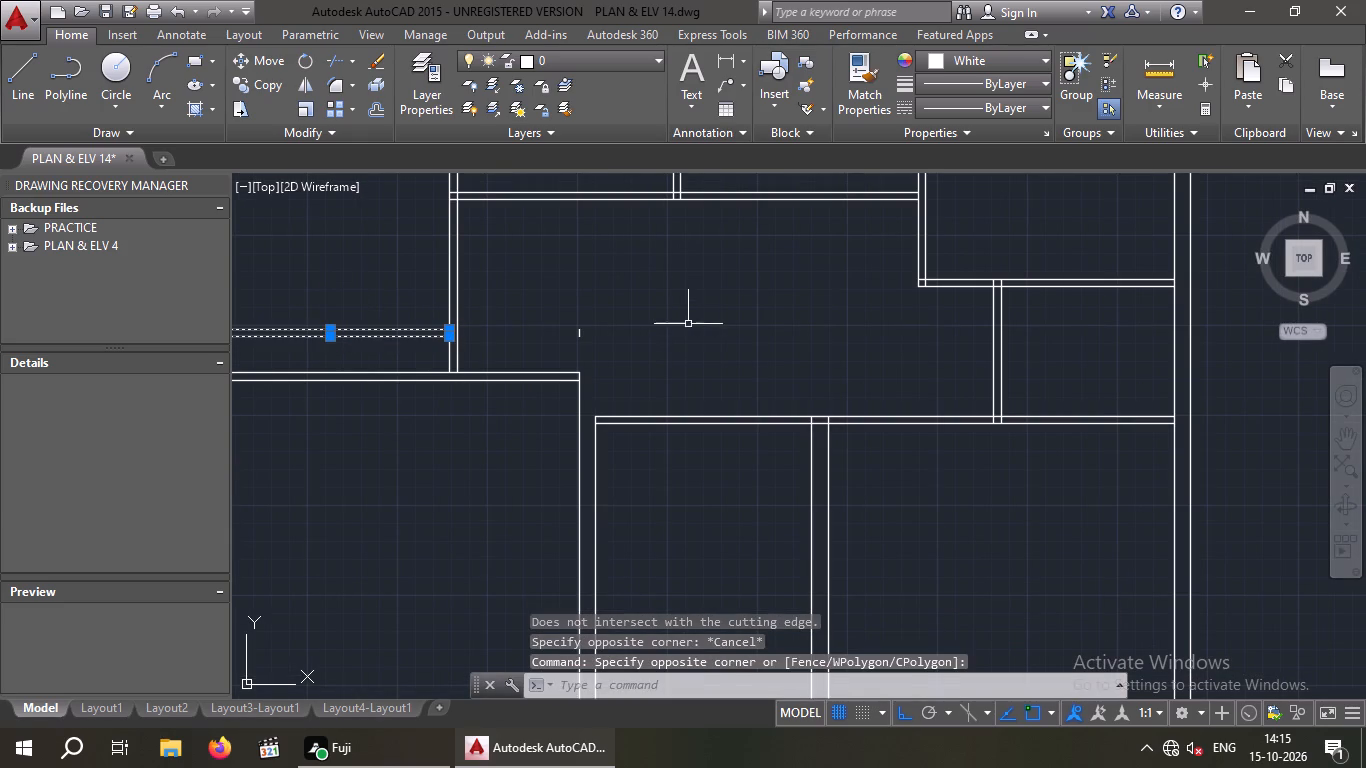
left_click_drag(688, 323, 550, 354)
left_click(519, 339)
key("Delete")
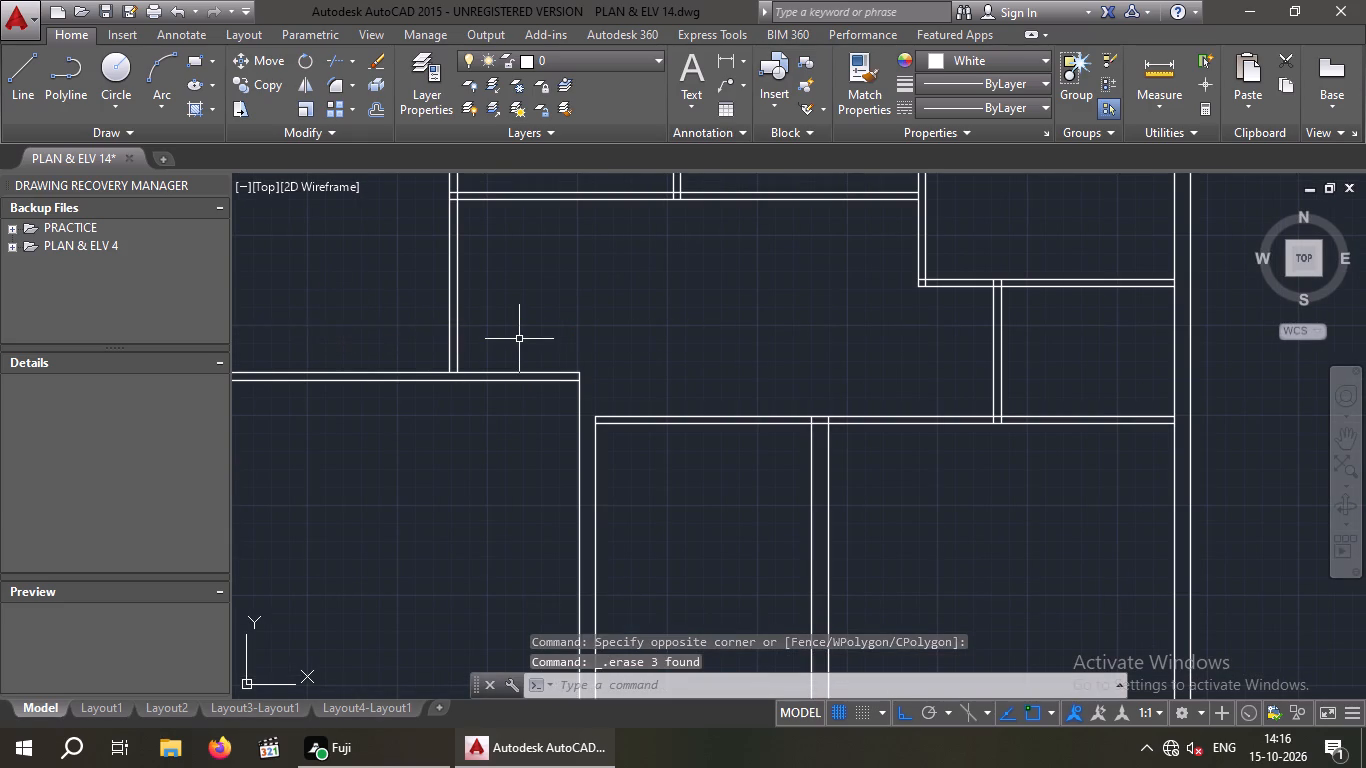
Extend both lines of the lower middle room's top partition across the wall to the far line of the lower-left room's side wall.
scroll(546, 338, "down", 2)
middle_click_drag(481, 408, 475, 449)
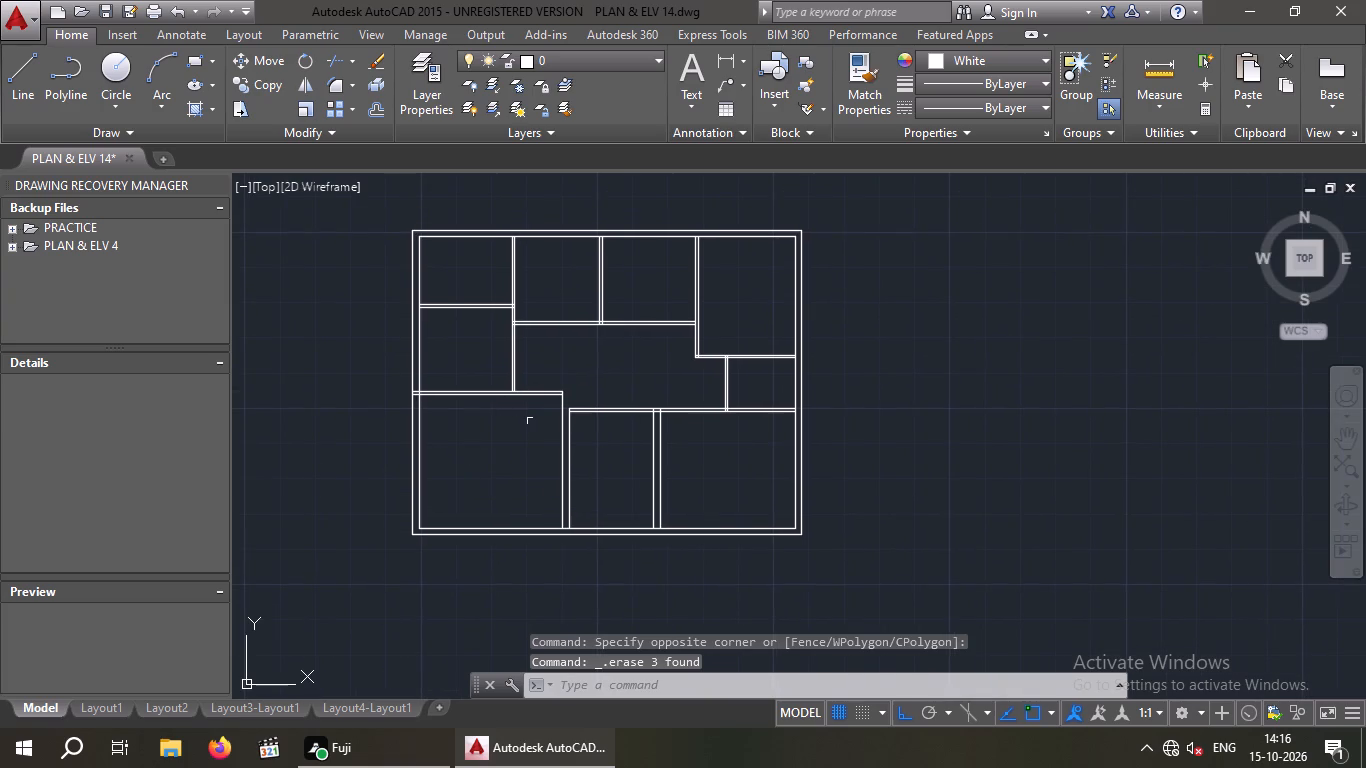
scroll(565, 410, "up", 2)
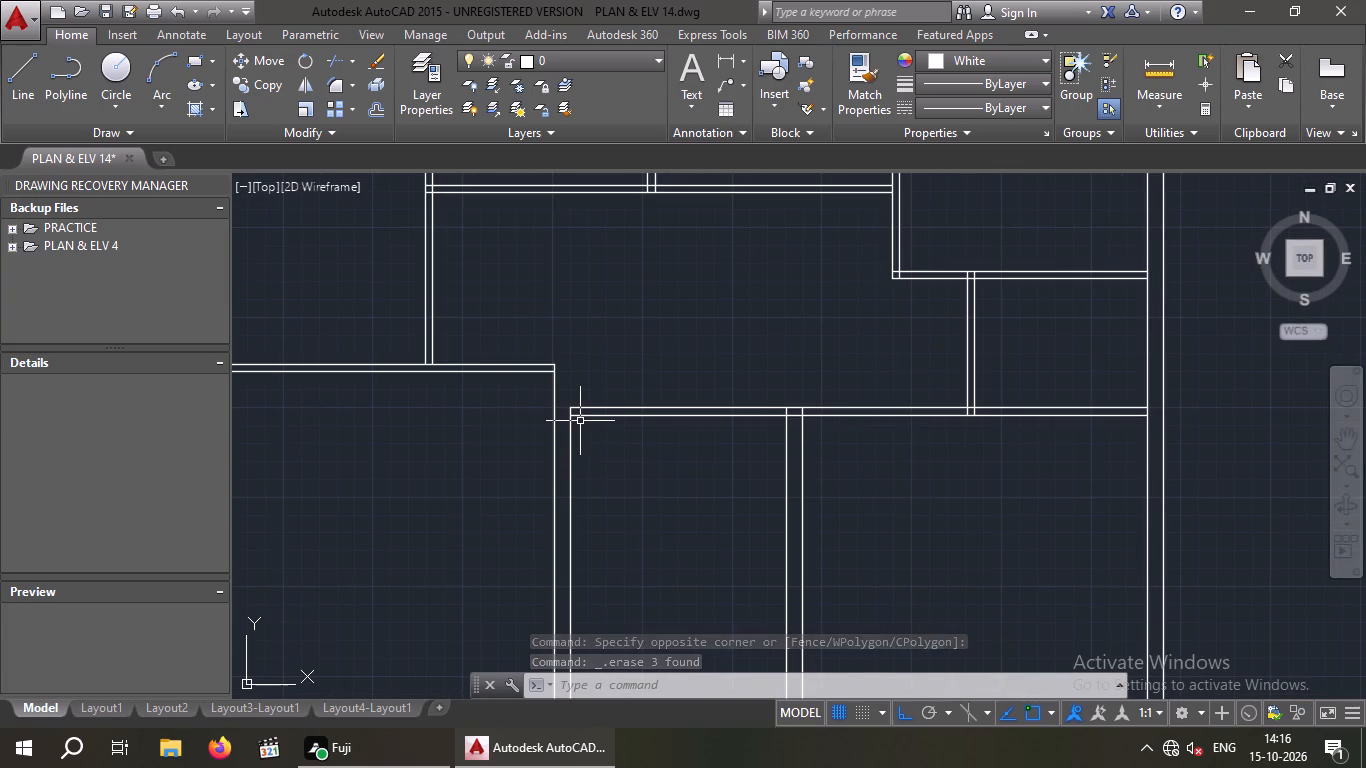
key("e")
type("X")
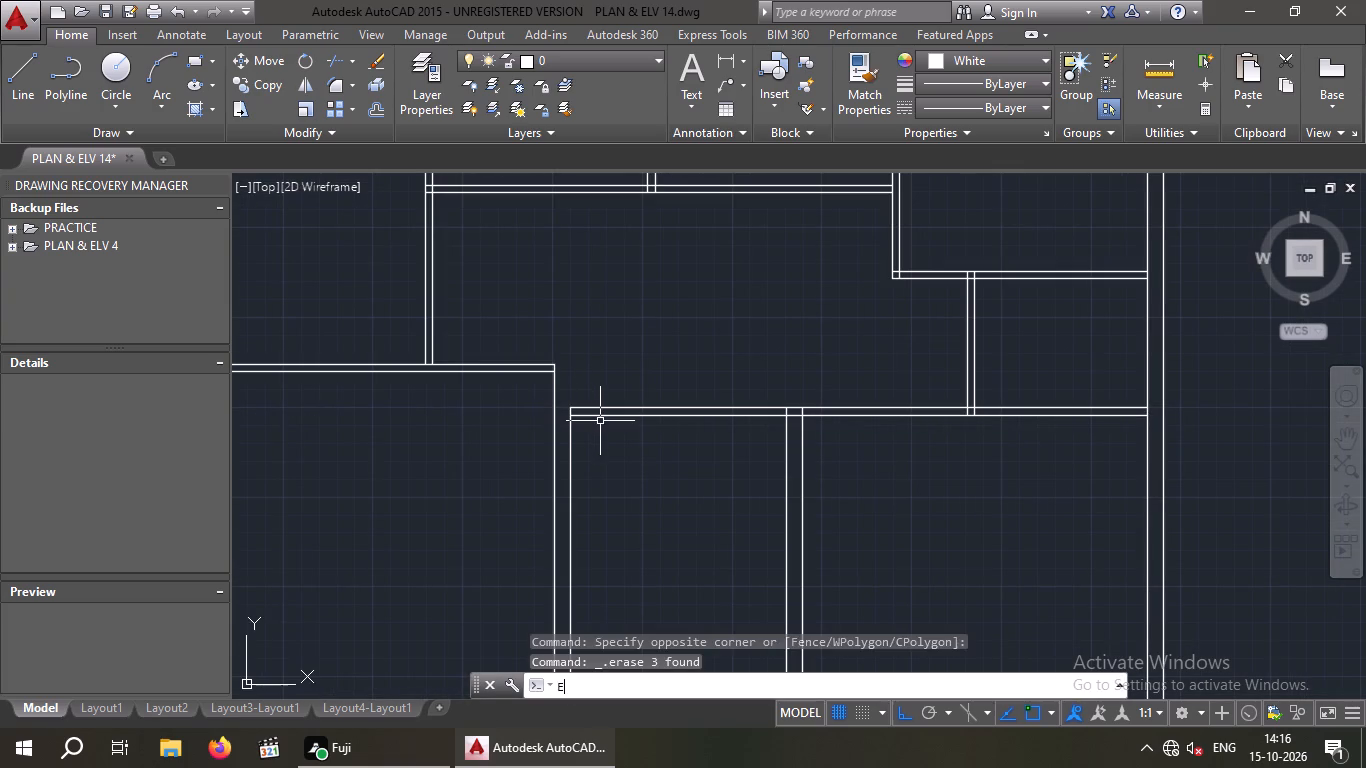
key("space")
key("space")
left_click_drag(641, 452, 618, 436)
left_click(598, 357)
scroll(600, 370, "down", 3)
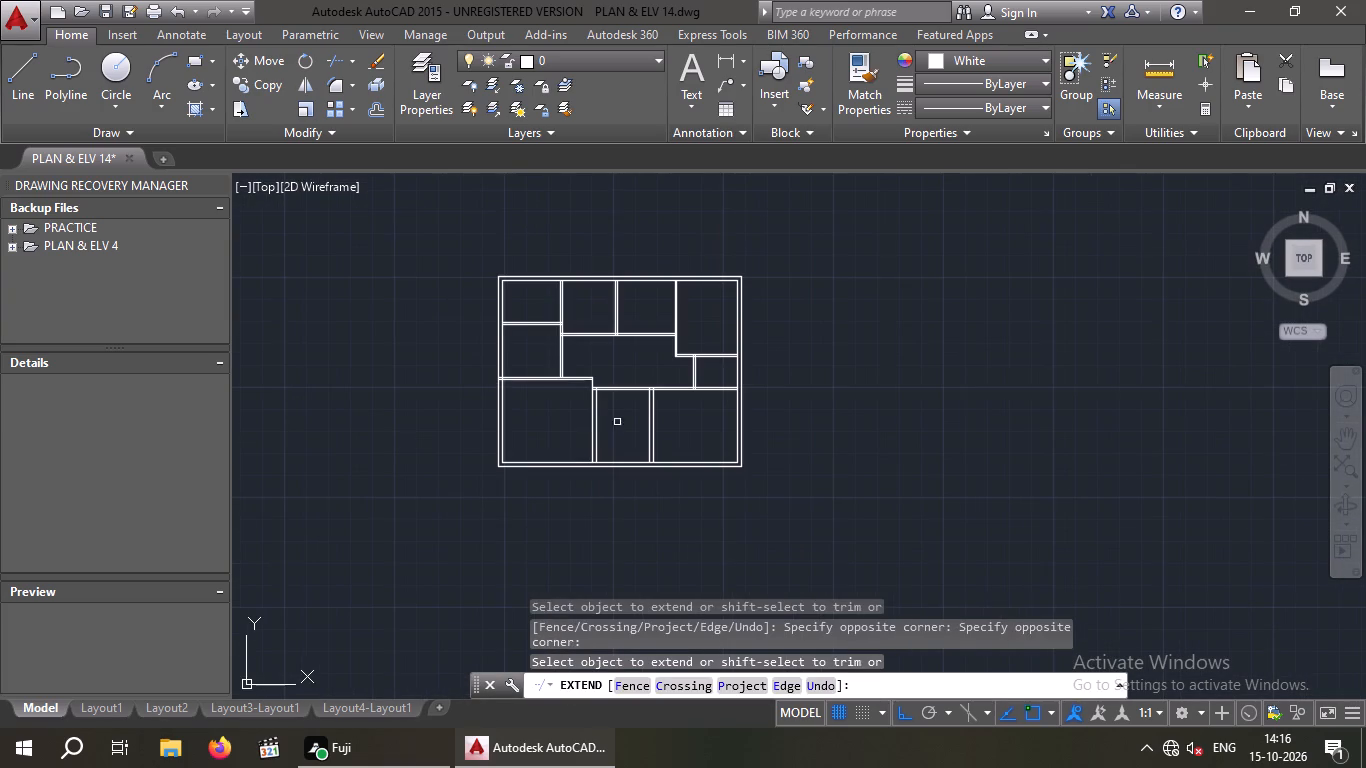
key("Escape")
key("Escape")
middle_click_drag(614, 346, 607, 379)
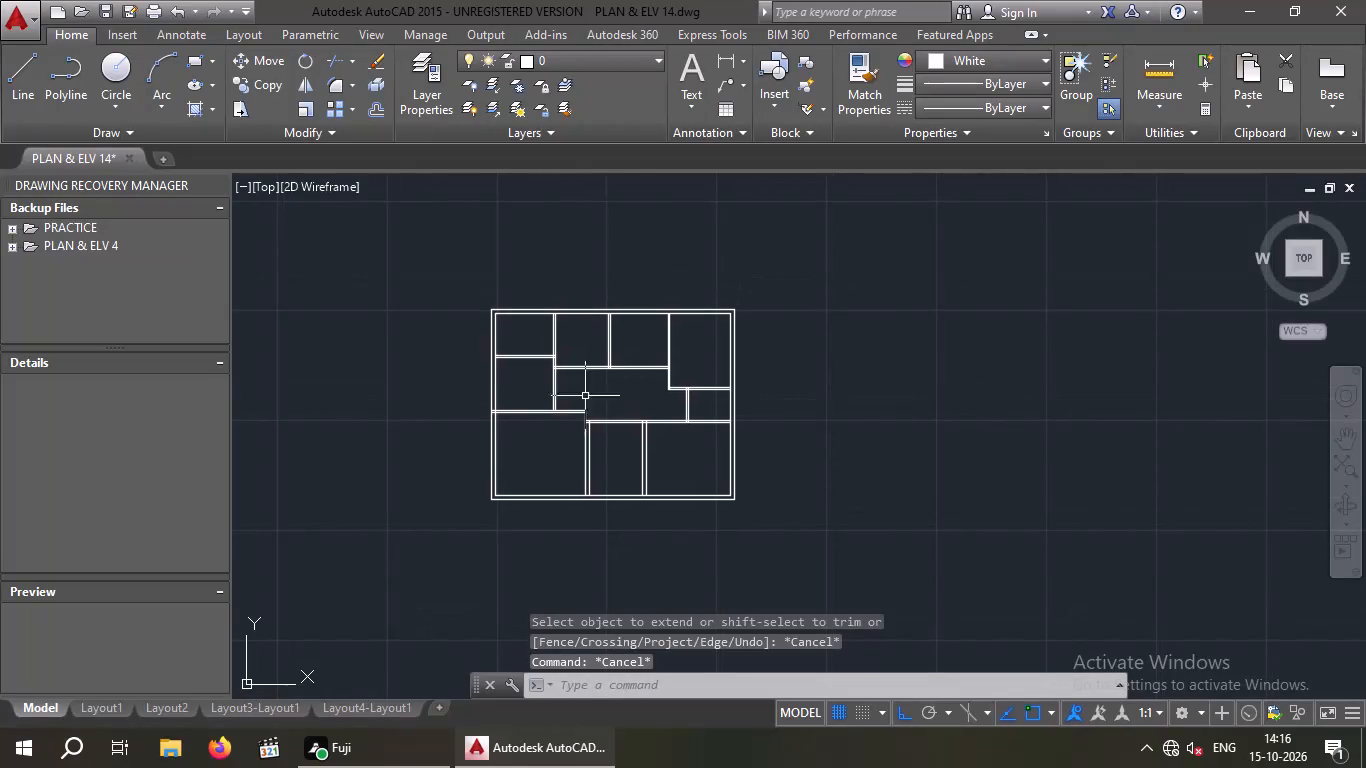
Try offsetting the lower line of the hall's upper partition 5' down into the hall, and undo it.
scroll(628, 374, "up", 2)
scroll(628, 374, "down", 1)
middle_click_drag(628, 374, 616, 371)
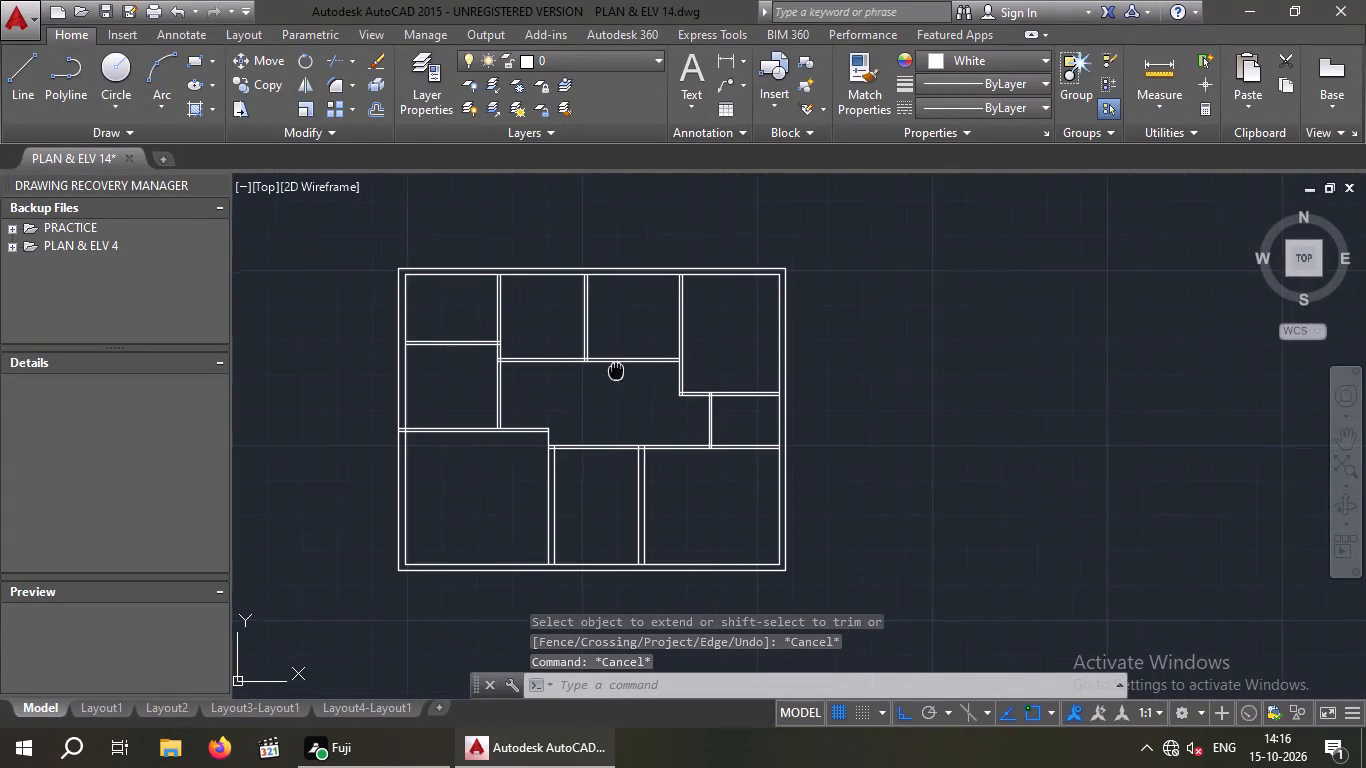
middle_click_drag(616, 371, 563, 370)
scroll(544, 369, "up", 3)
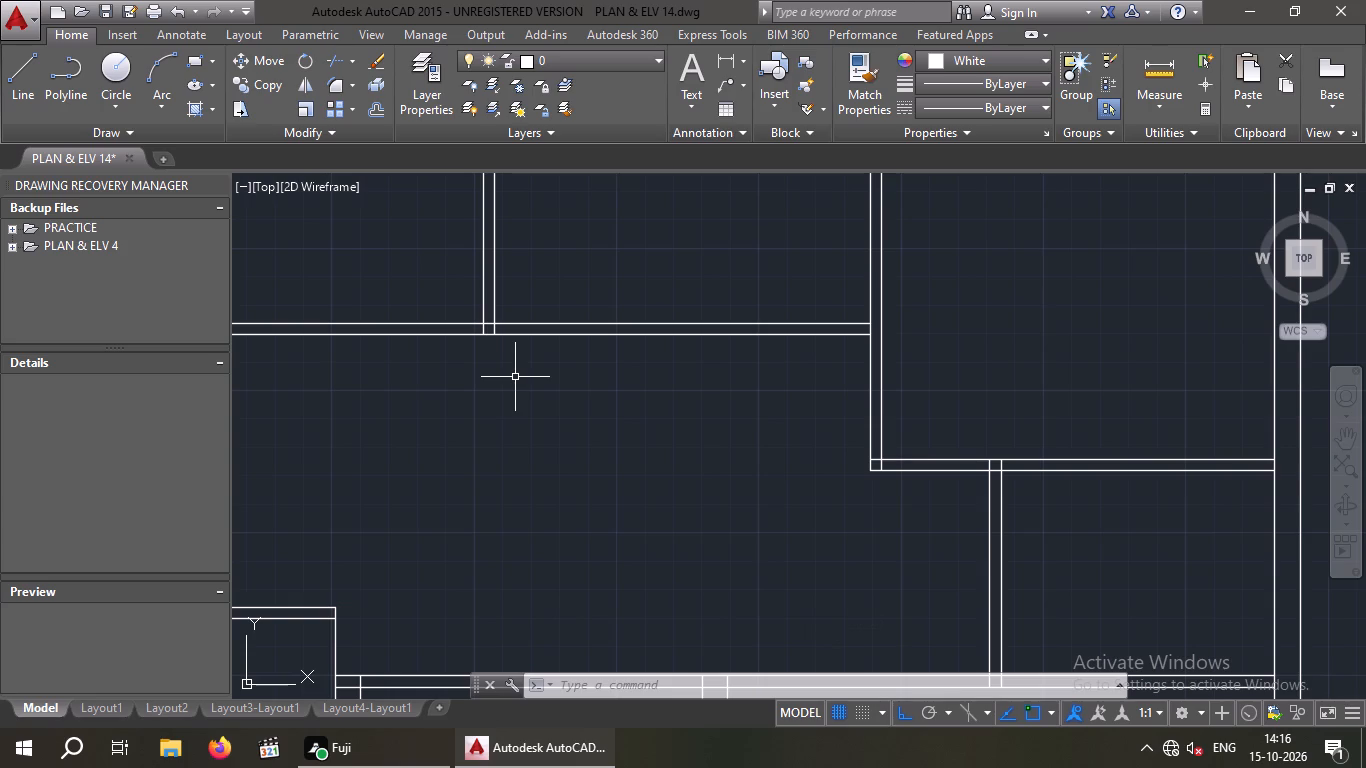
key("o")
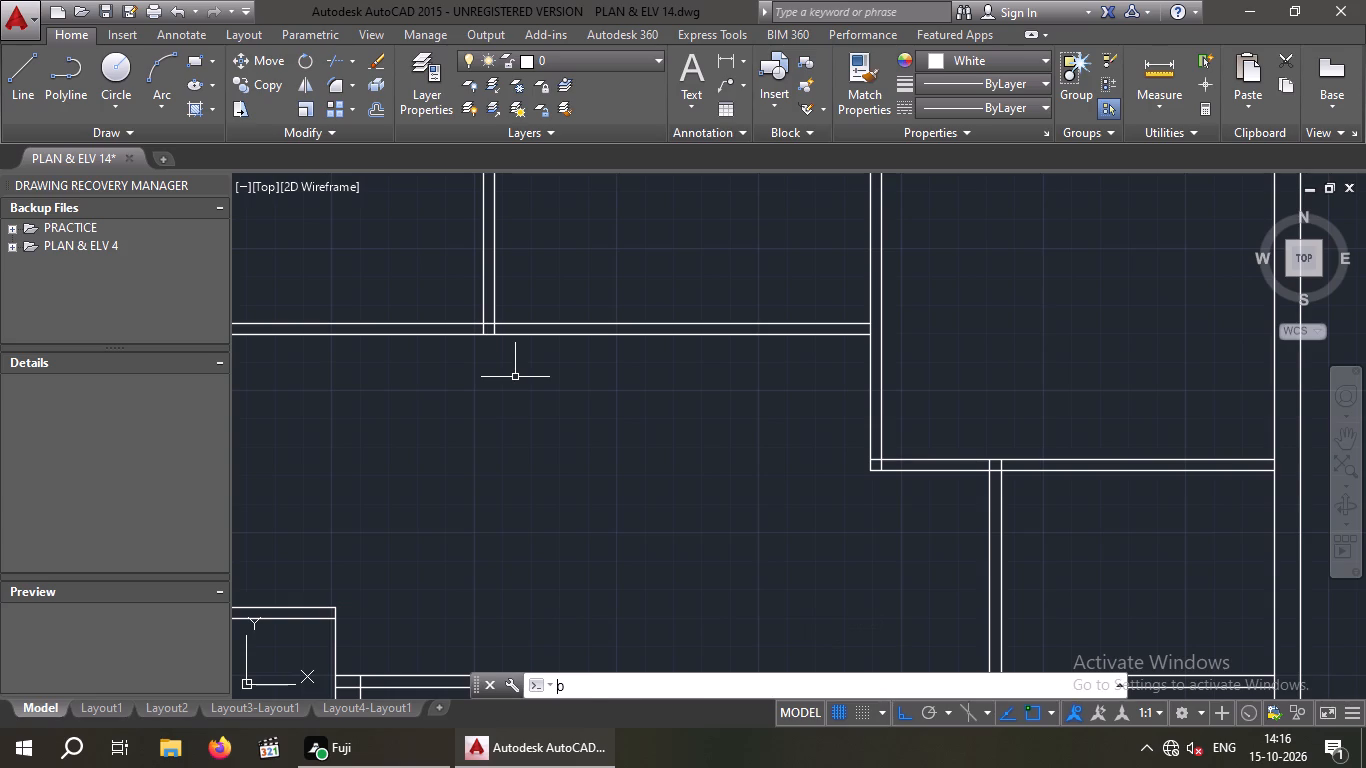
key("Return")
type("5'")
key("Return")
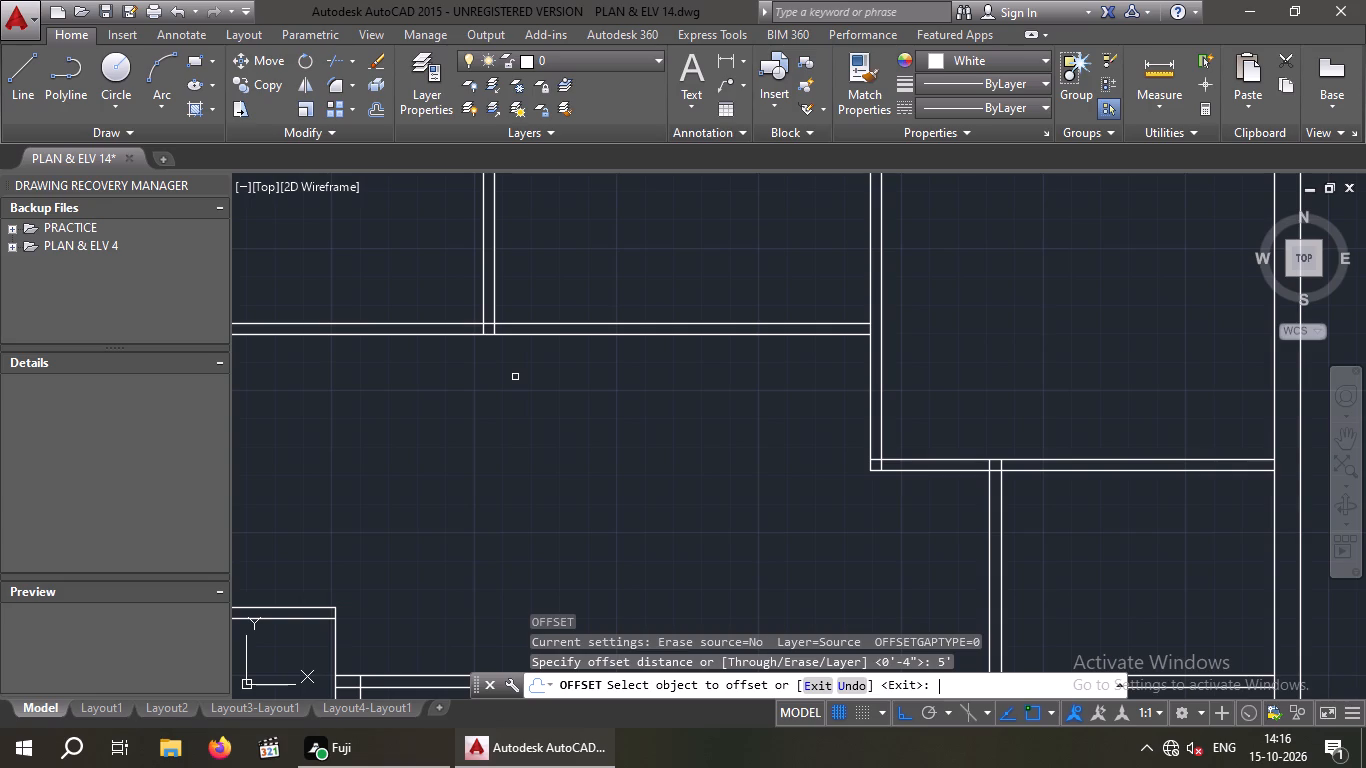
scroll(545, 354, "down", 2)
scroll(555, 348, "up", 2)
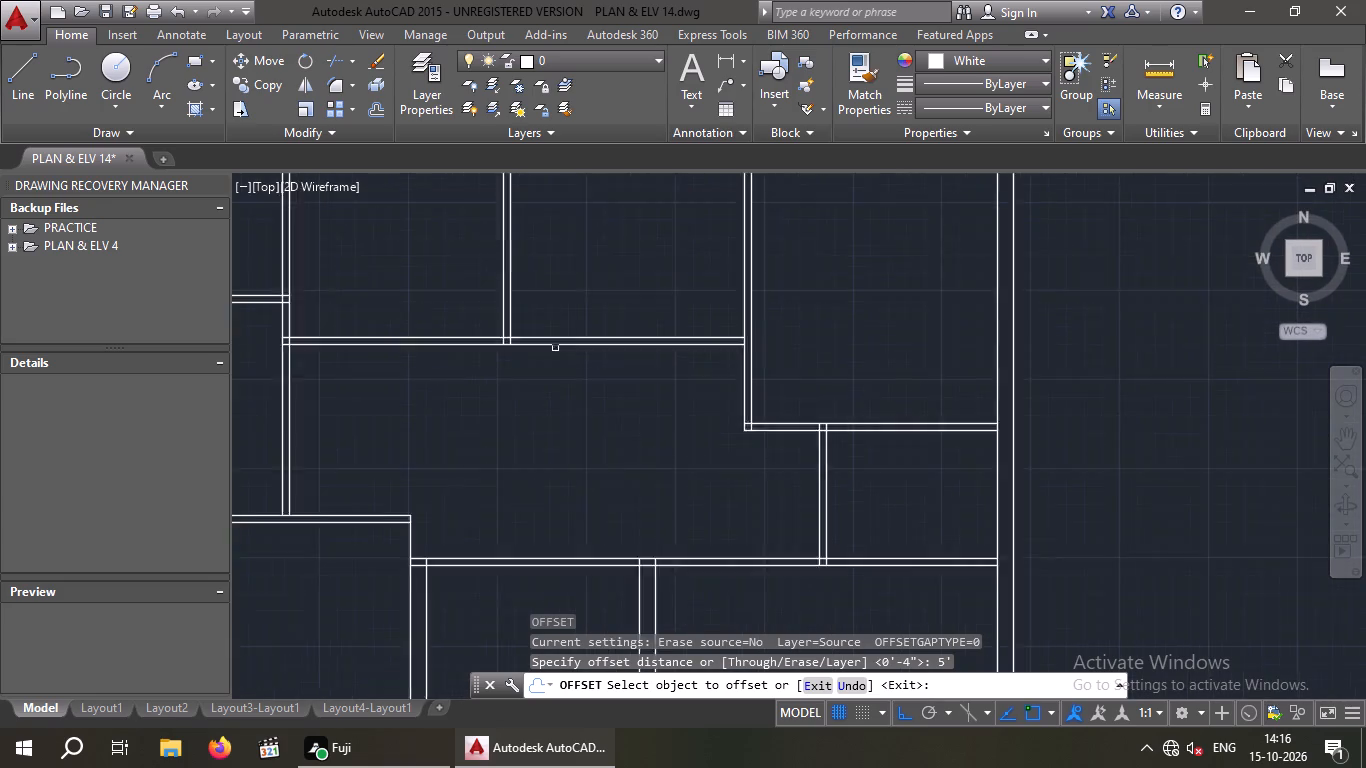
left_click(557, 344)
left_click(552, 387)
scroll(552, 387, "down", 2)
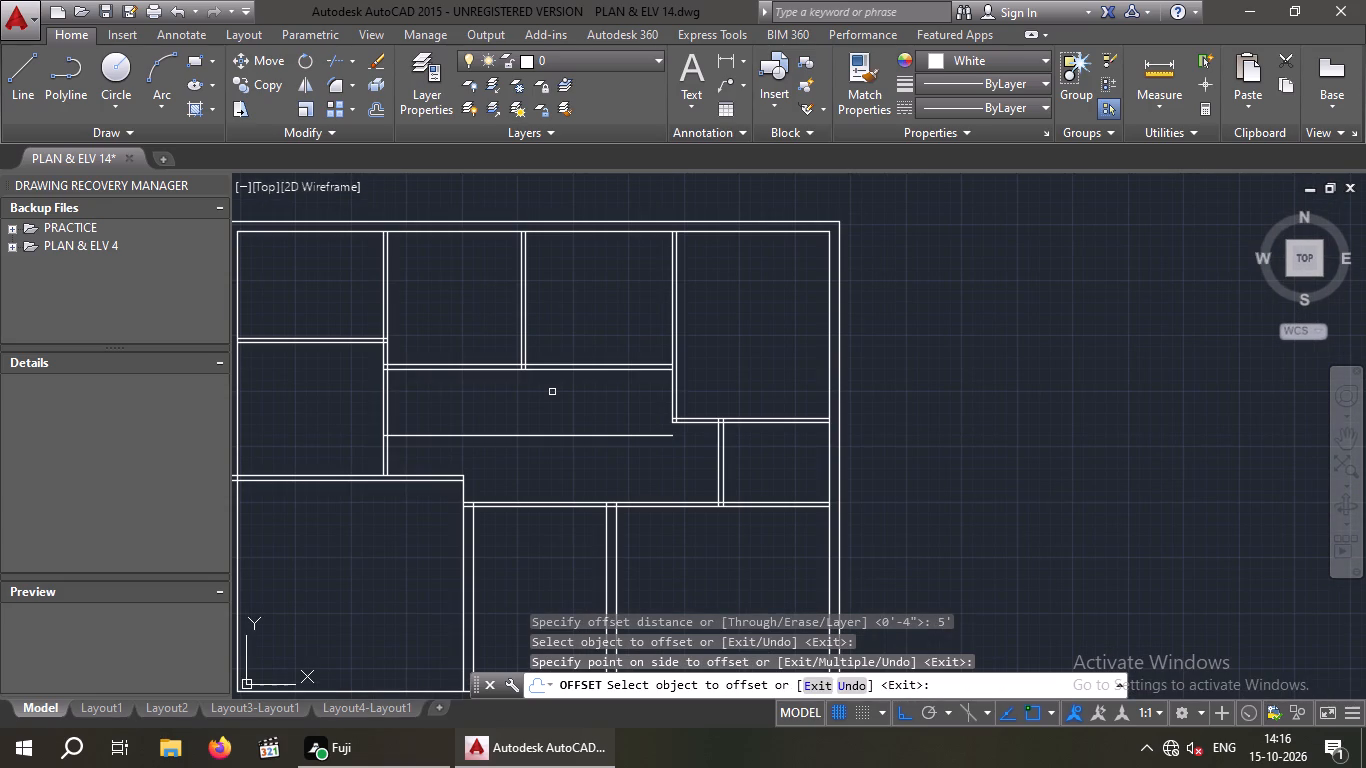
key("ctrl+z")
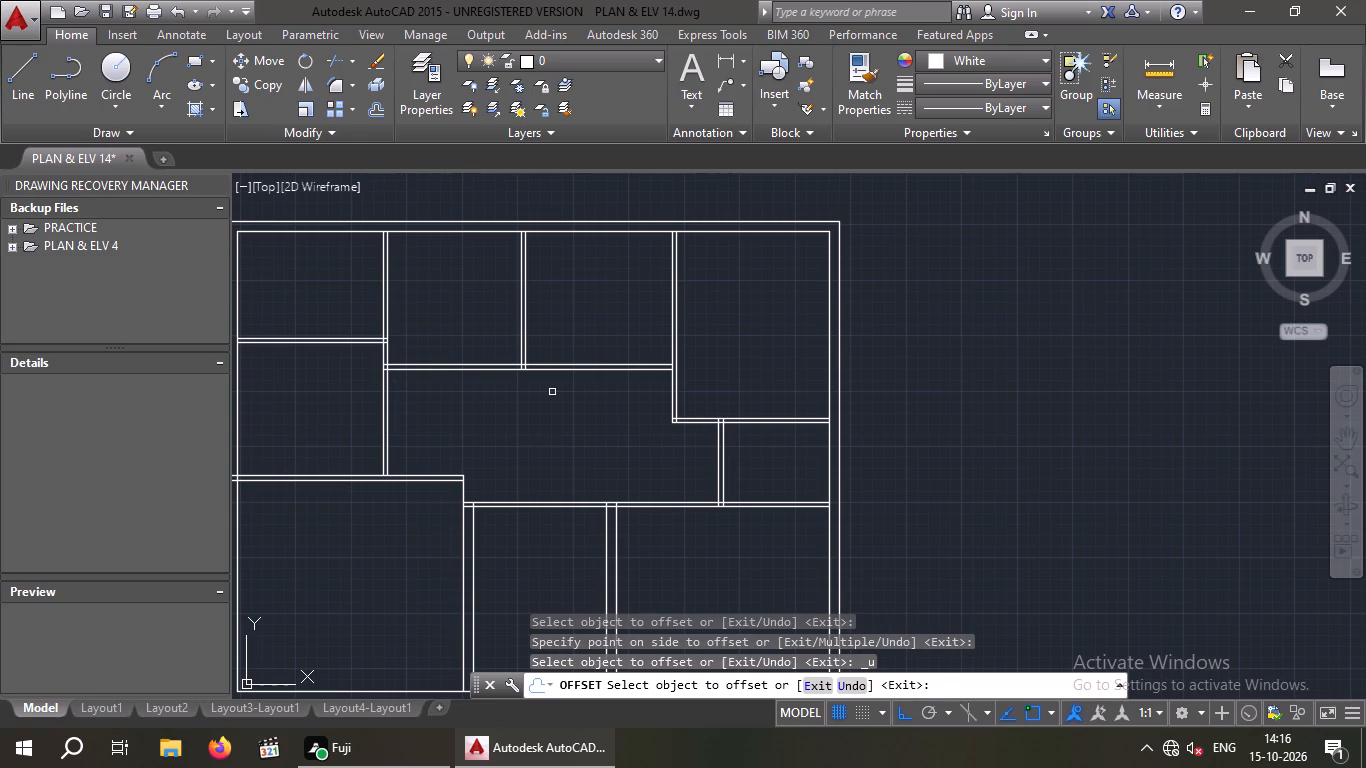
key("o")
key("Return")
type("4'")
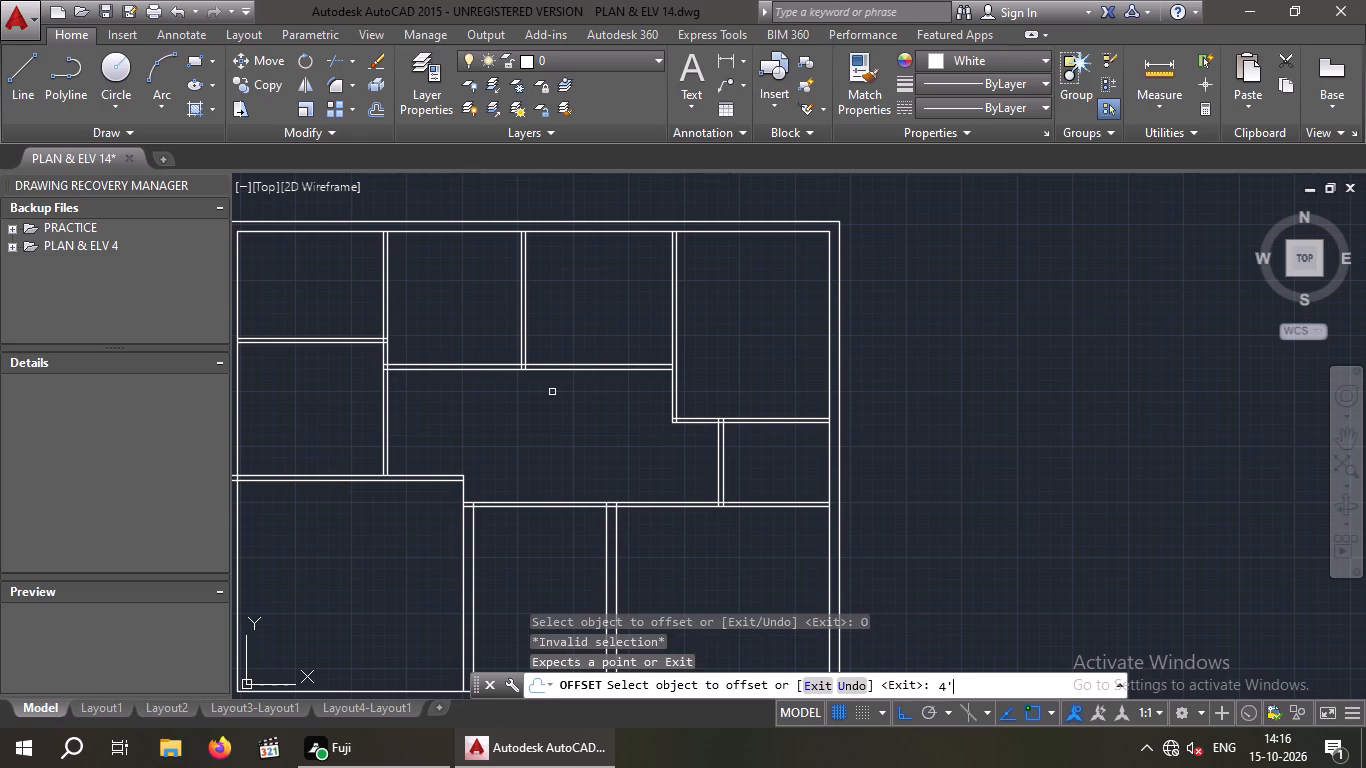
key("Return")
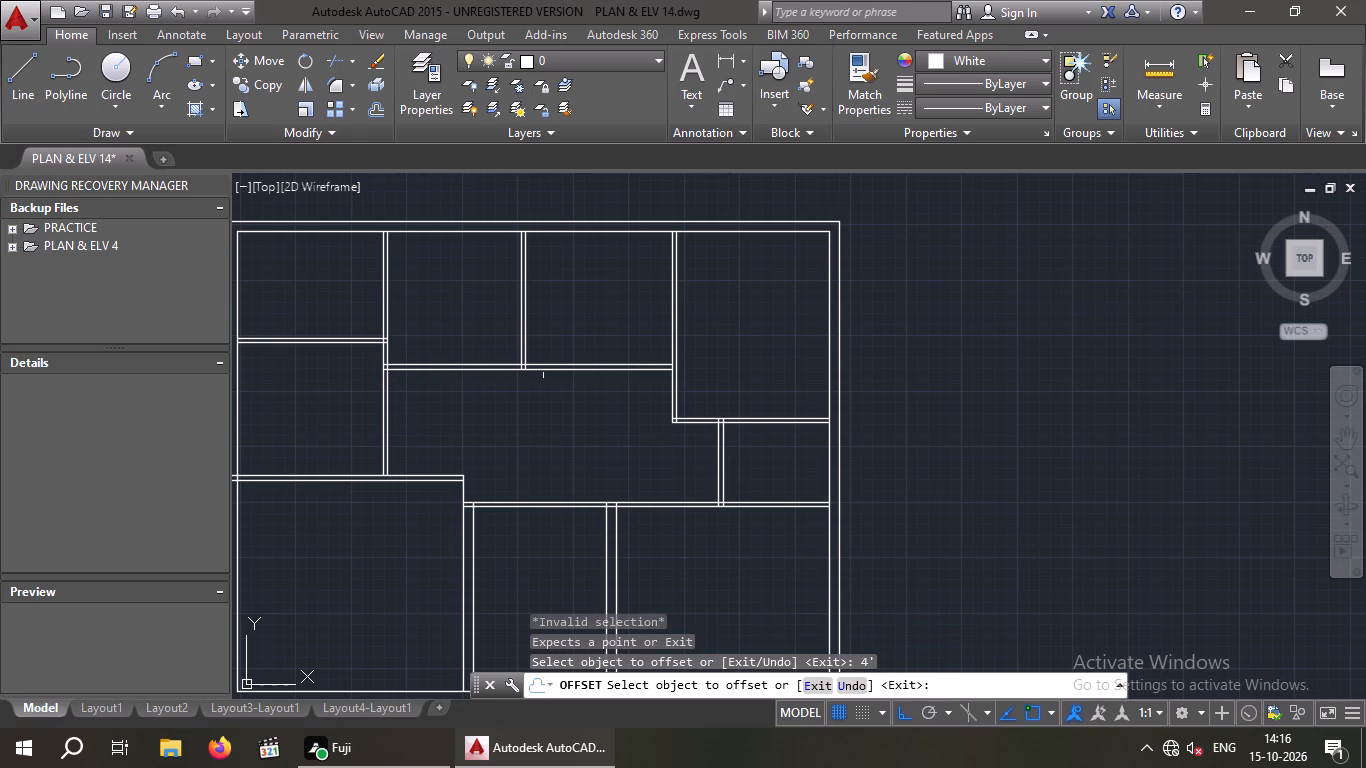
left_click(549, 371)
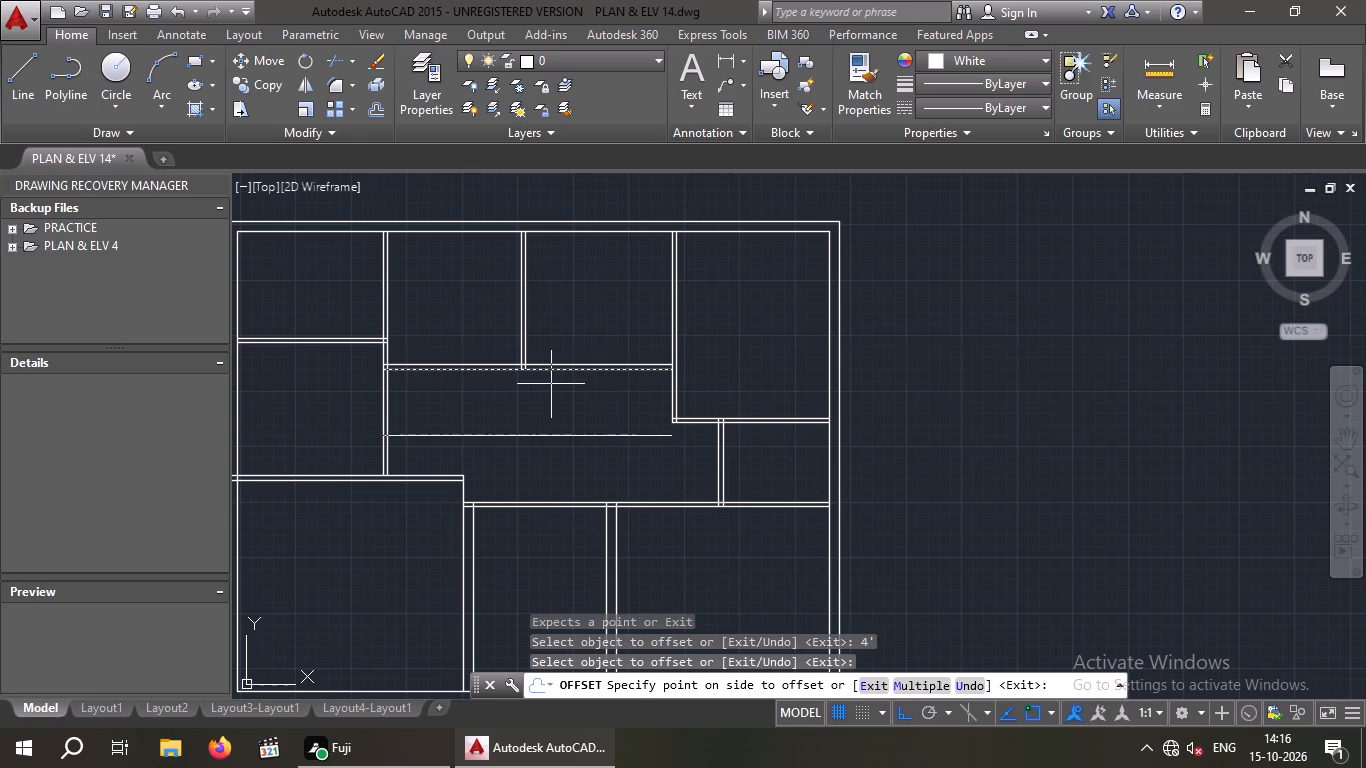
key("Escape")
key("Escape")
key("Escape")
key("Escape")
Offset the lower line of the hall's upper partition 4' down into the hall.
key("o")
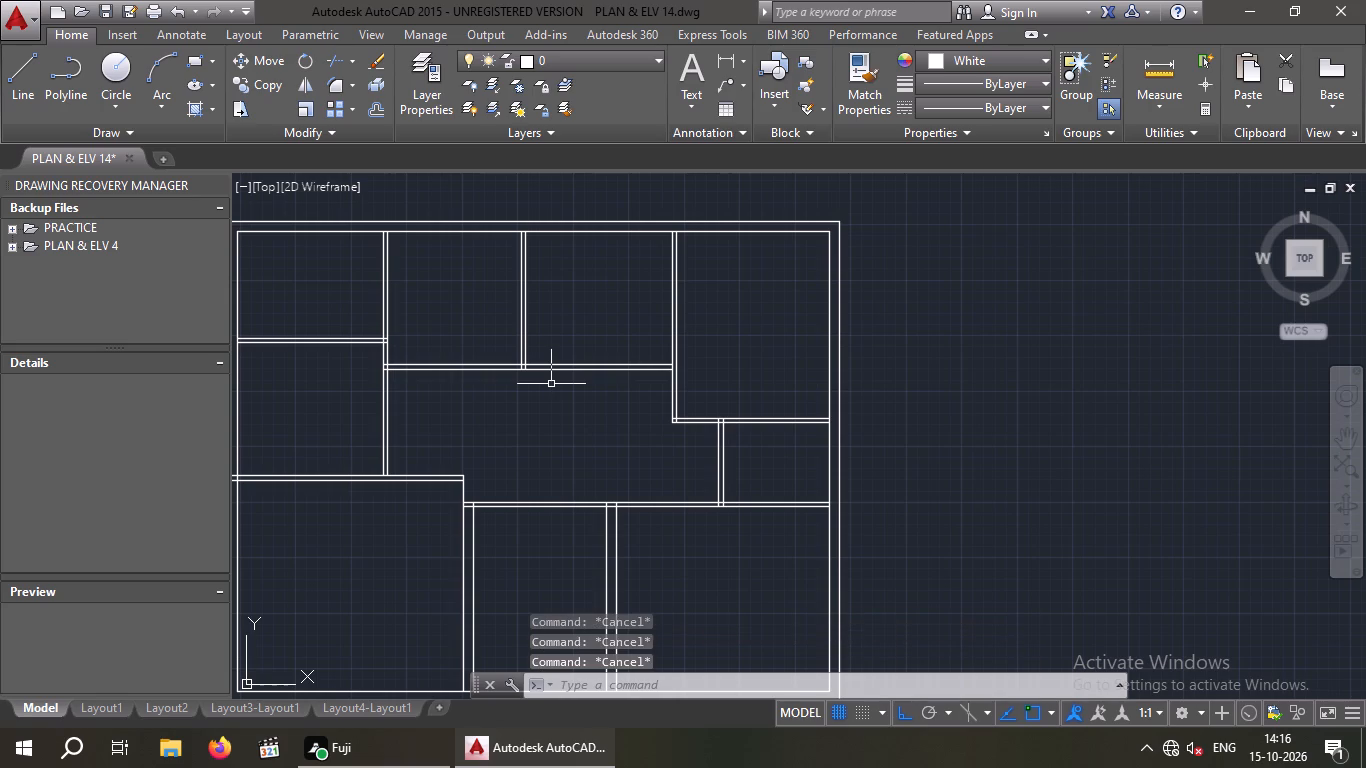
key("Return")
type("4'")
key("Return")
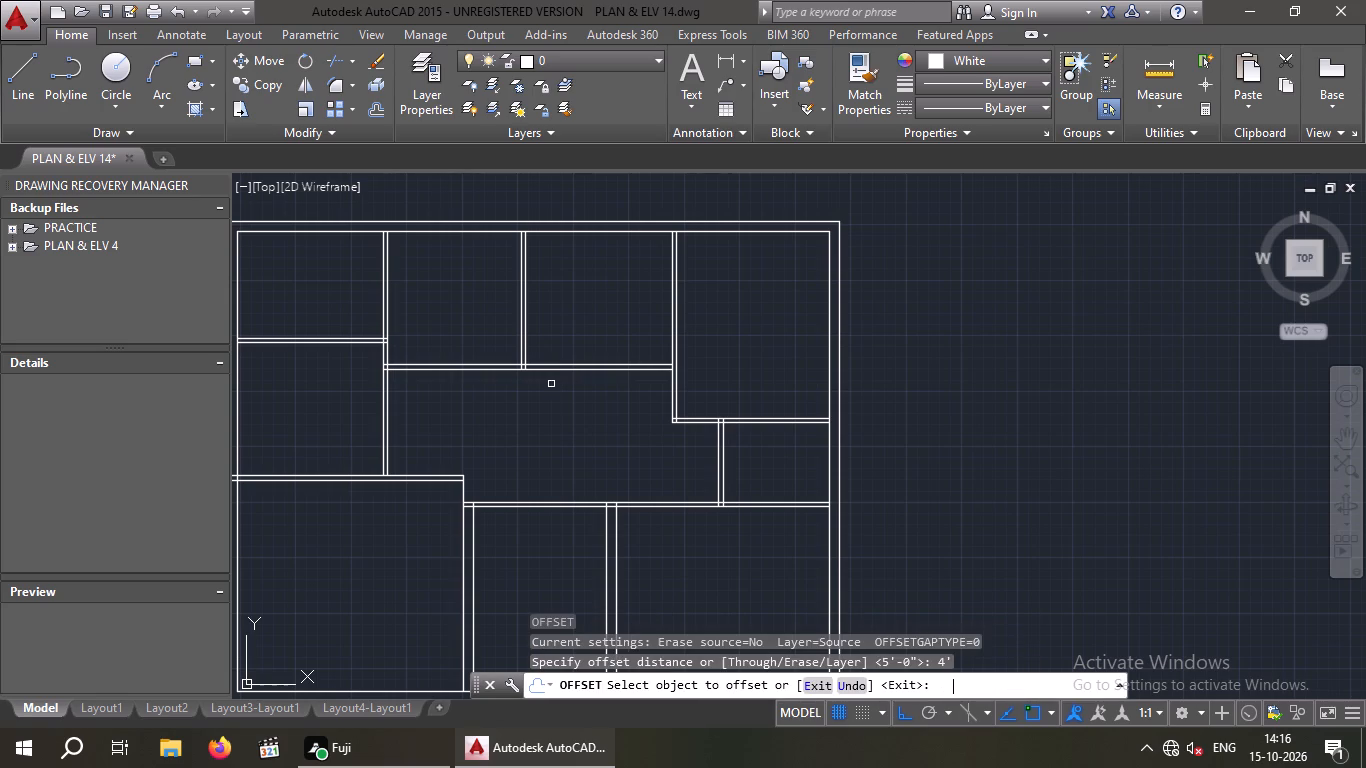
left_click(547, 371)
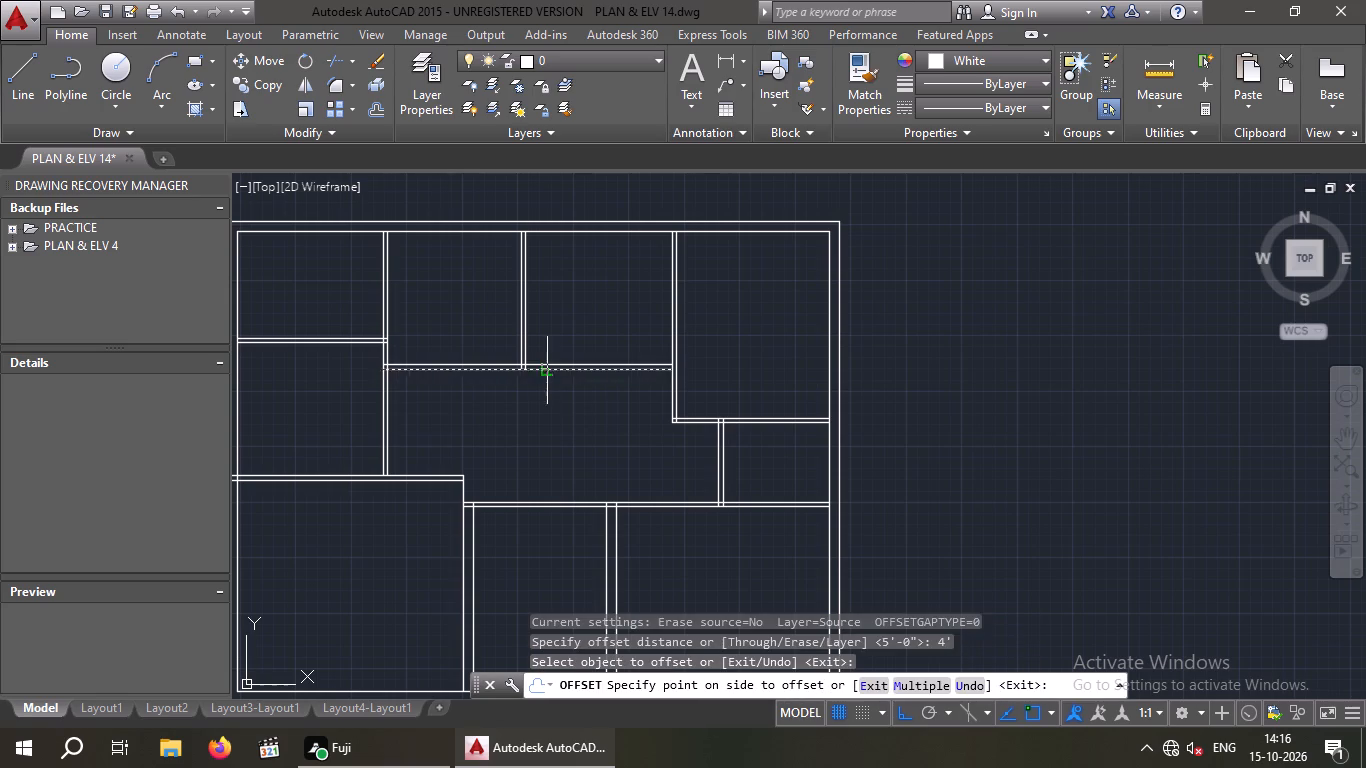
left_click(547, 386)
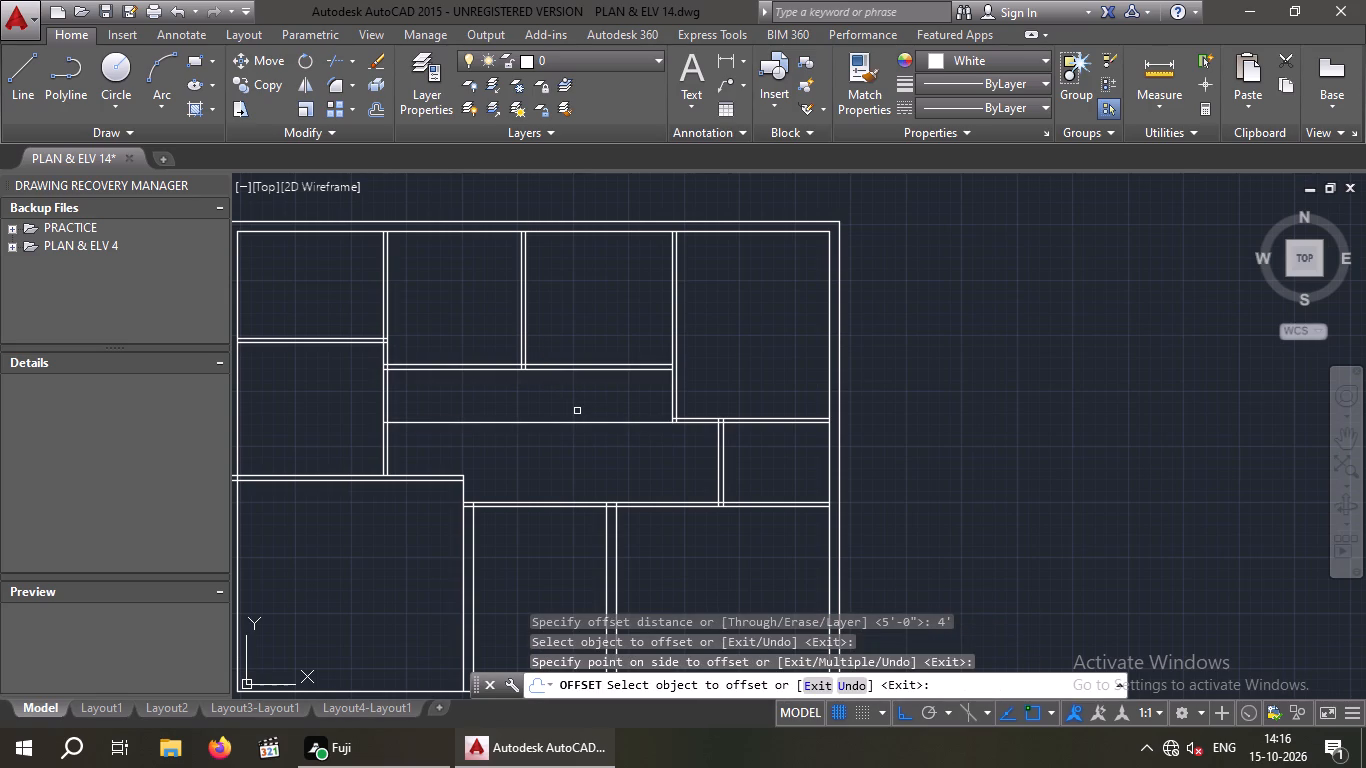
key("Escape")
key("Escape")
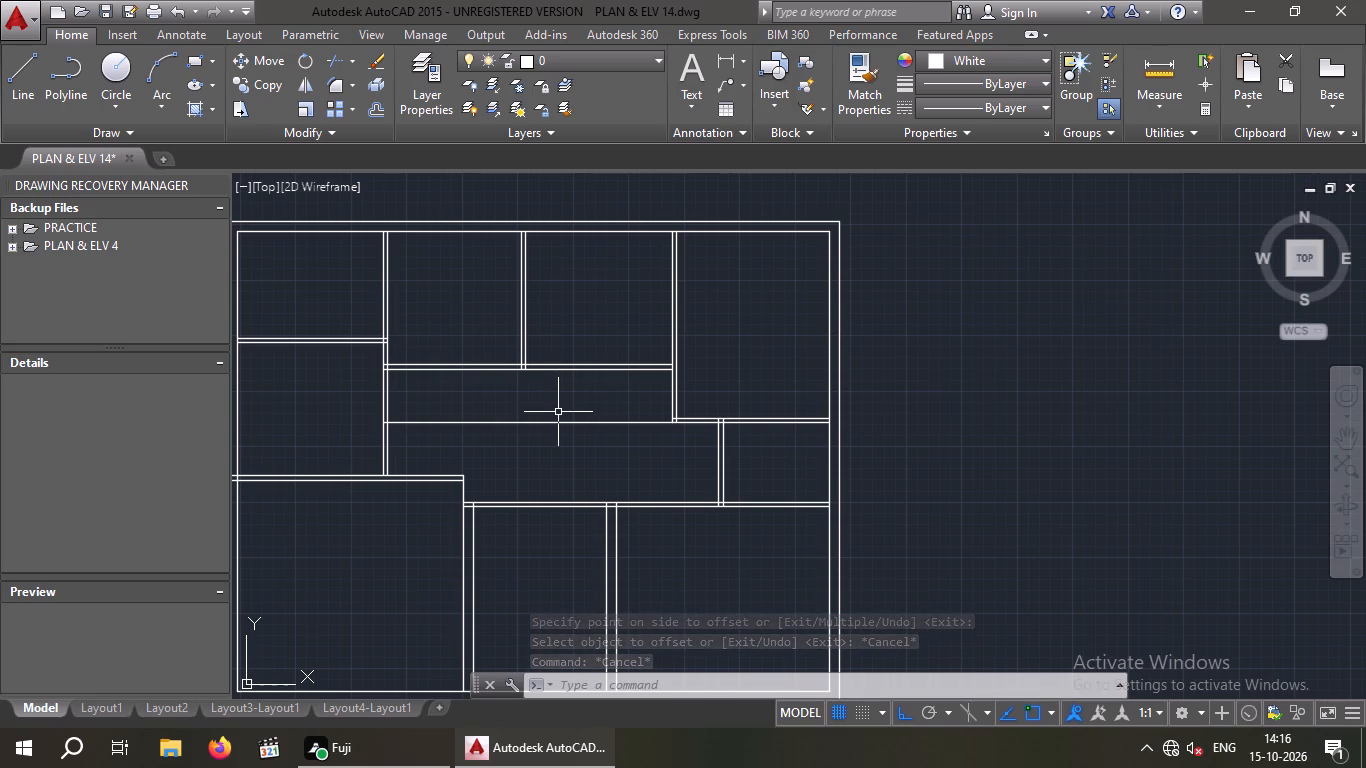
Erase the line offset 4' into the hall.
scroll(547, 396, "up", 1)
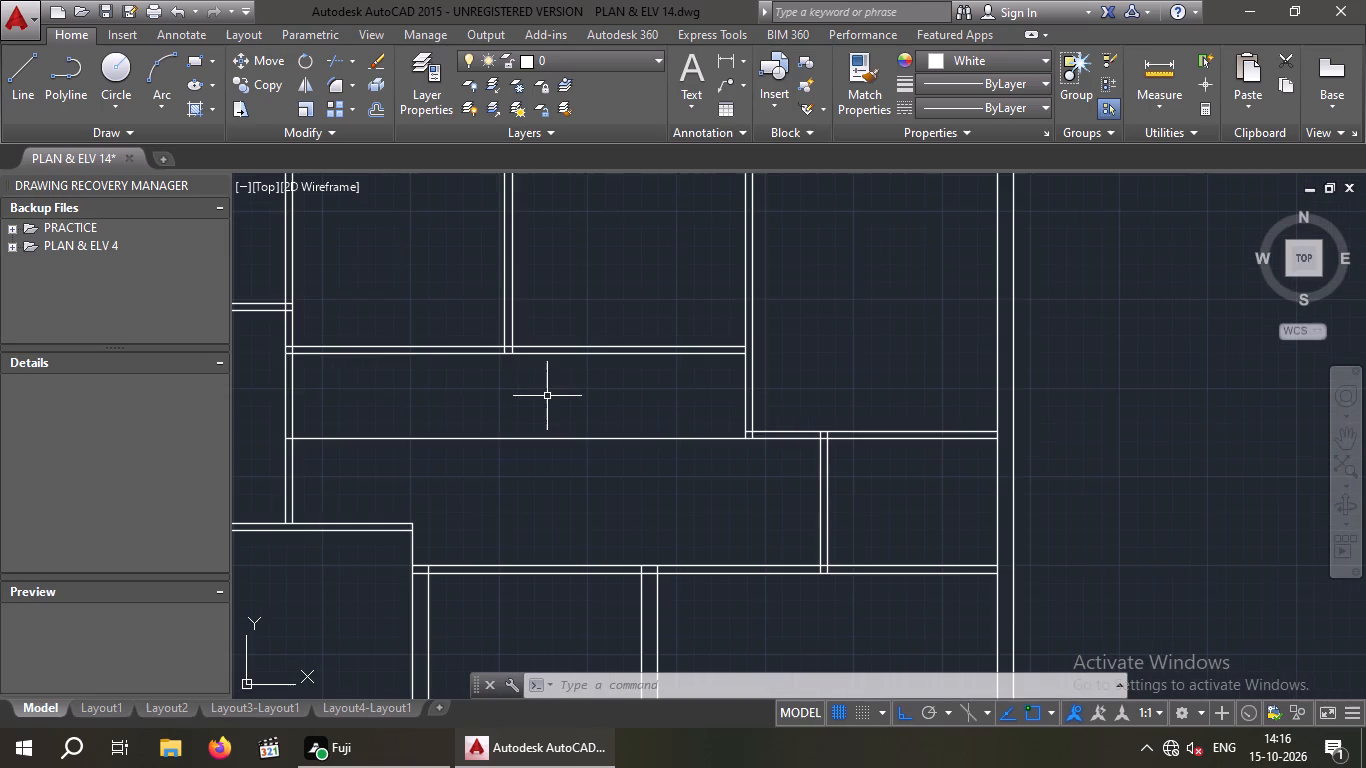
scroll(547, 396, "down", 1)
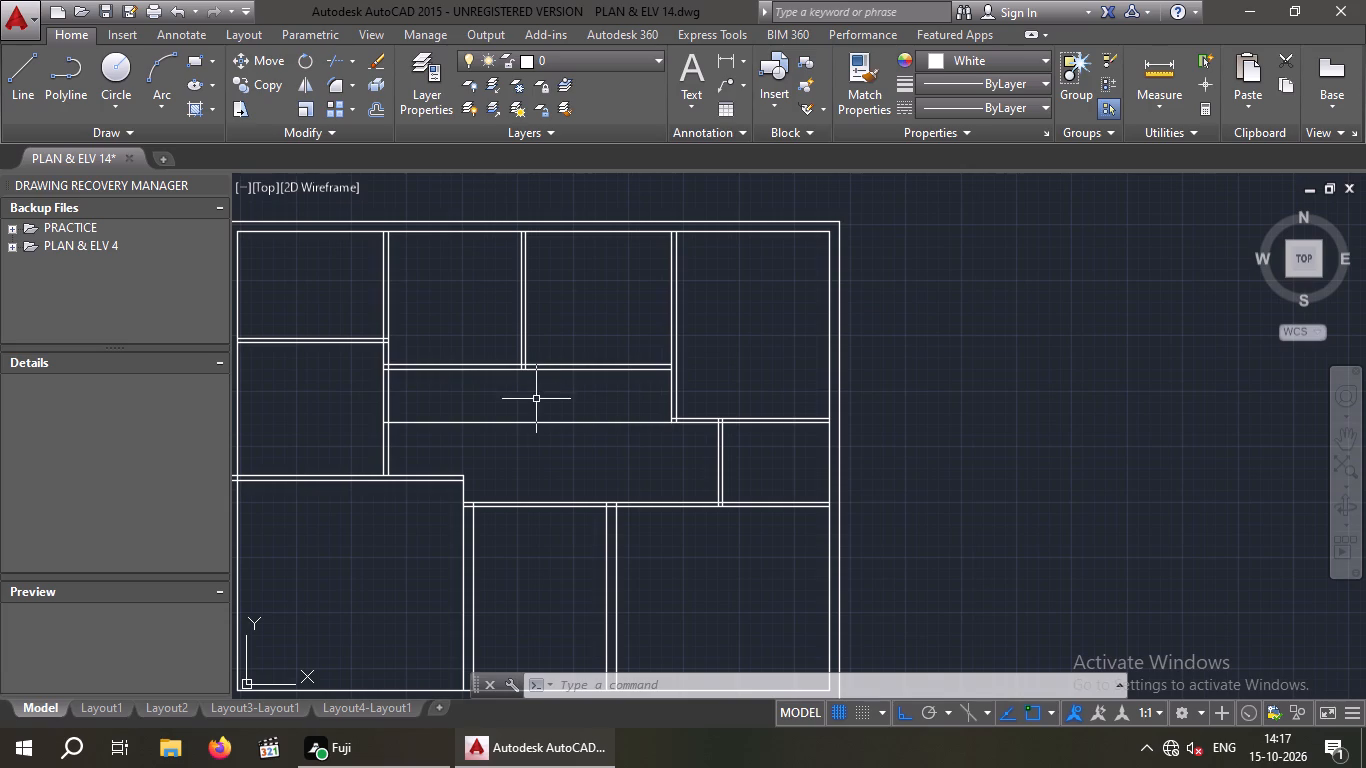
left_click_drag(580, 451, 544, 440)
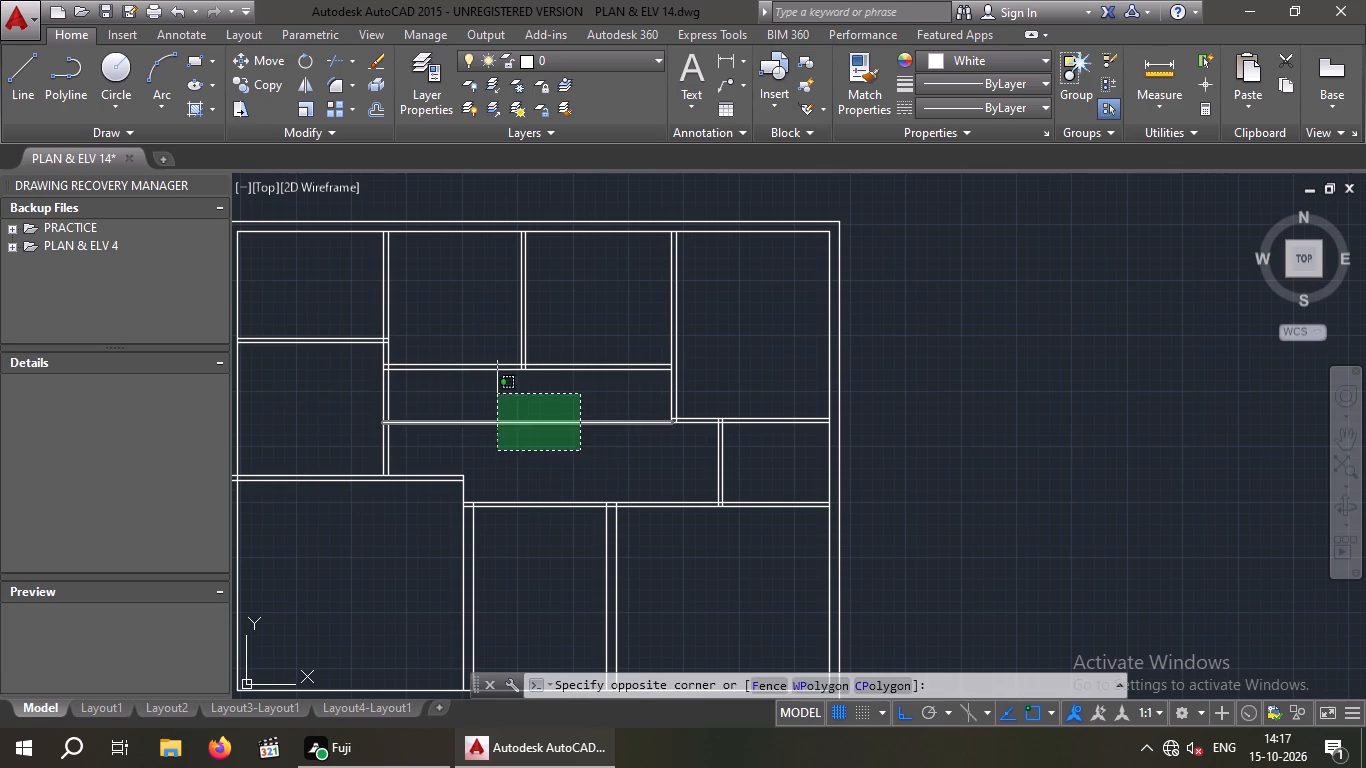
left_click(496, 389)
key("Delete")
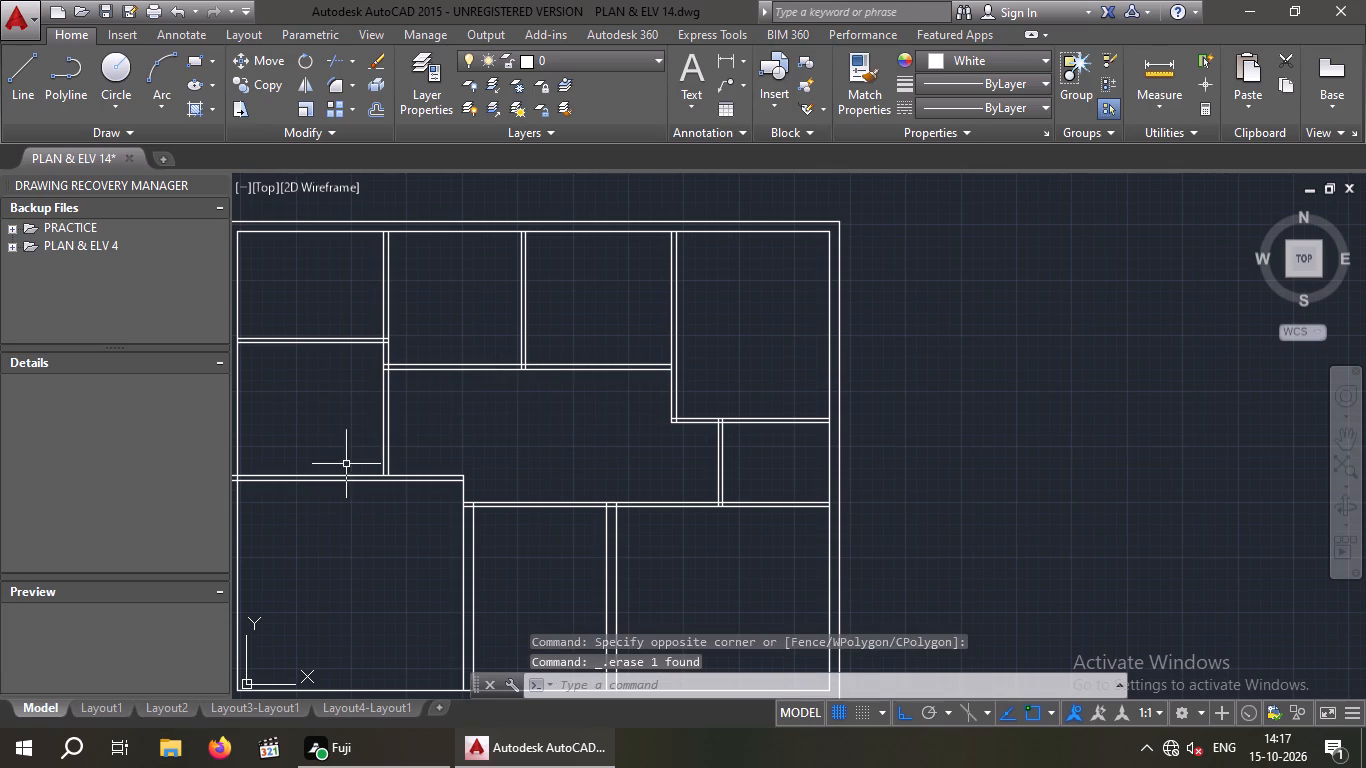
Offset the upper line of the lower-left room's top partition 5' upward.
scroll(348, 464, "down", 1)
scroll(321, 466, "up", 1)
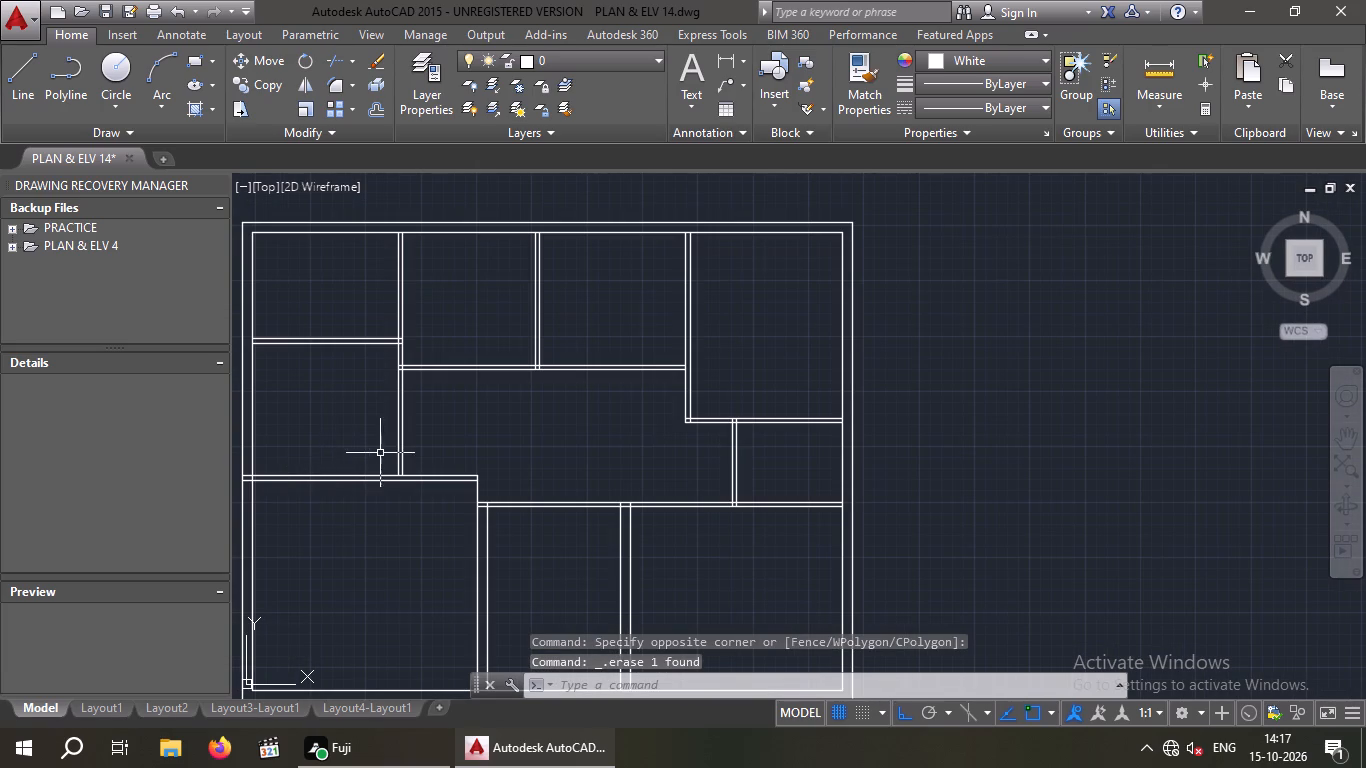
key("o")
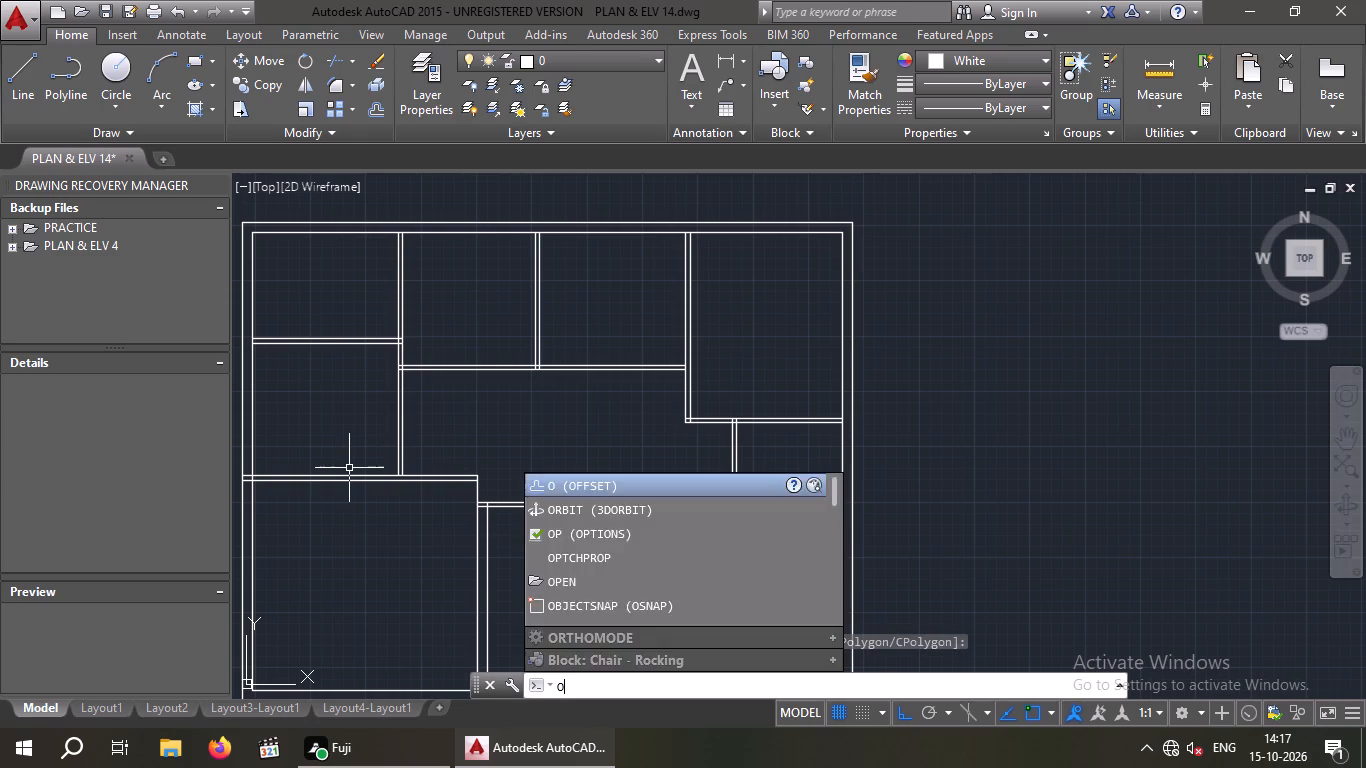
key("Return")
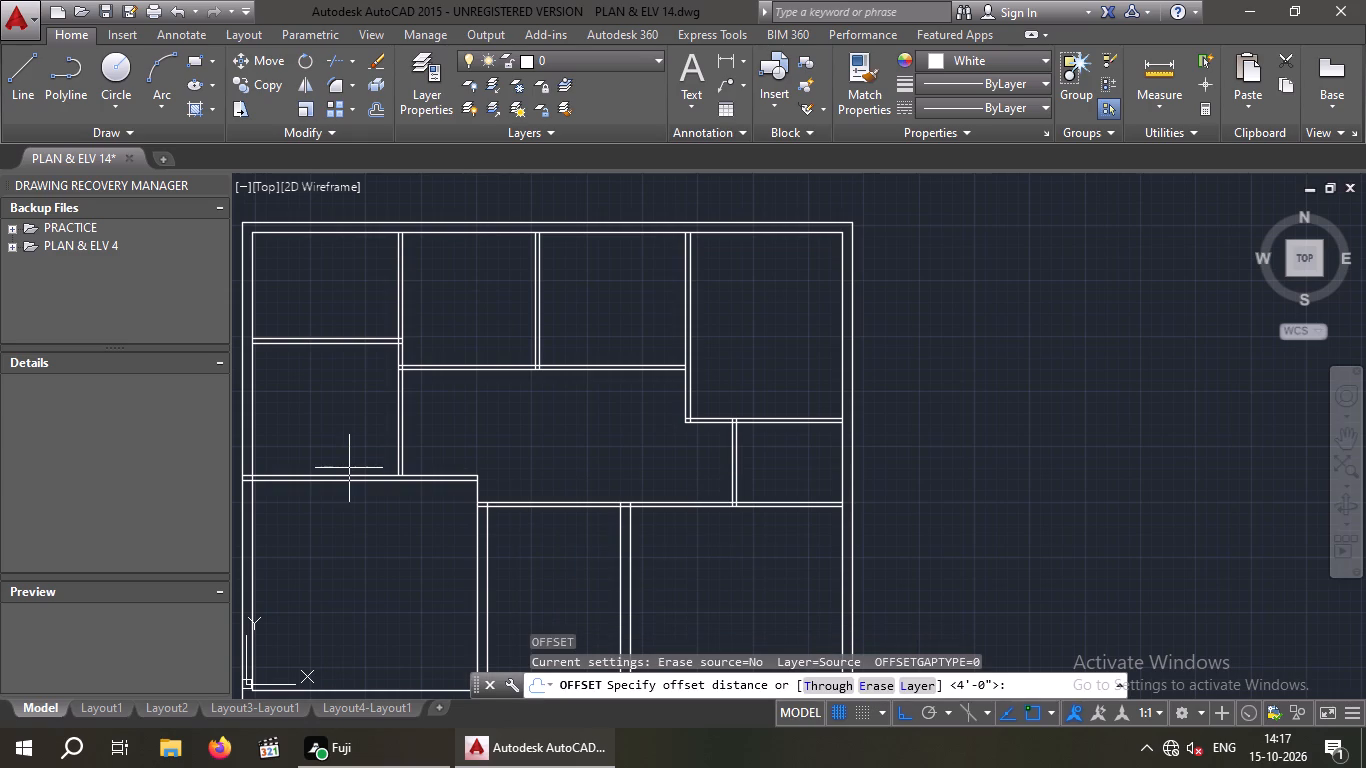
type("5'")
key("Return")
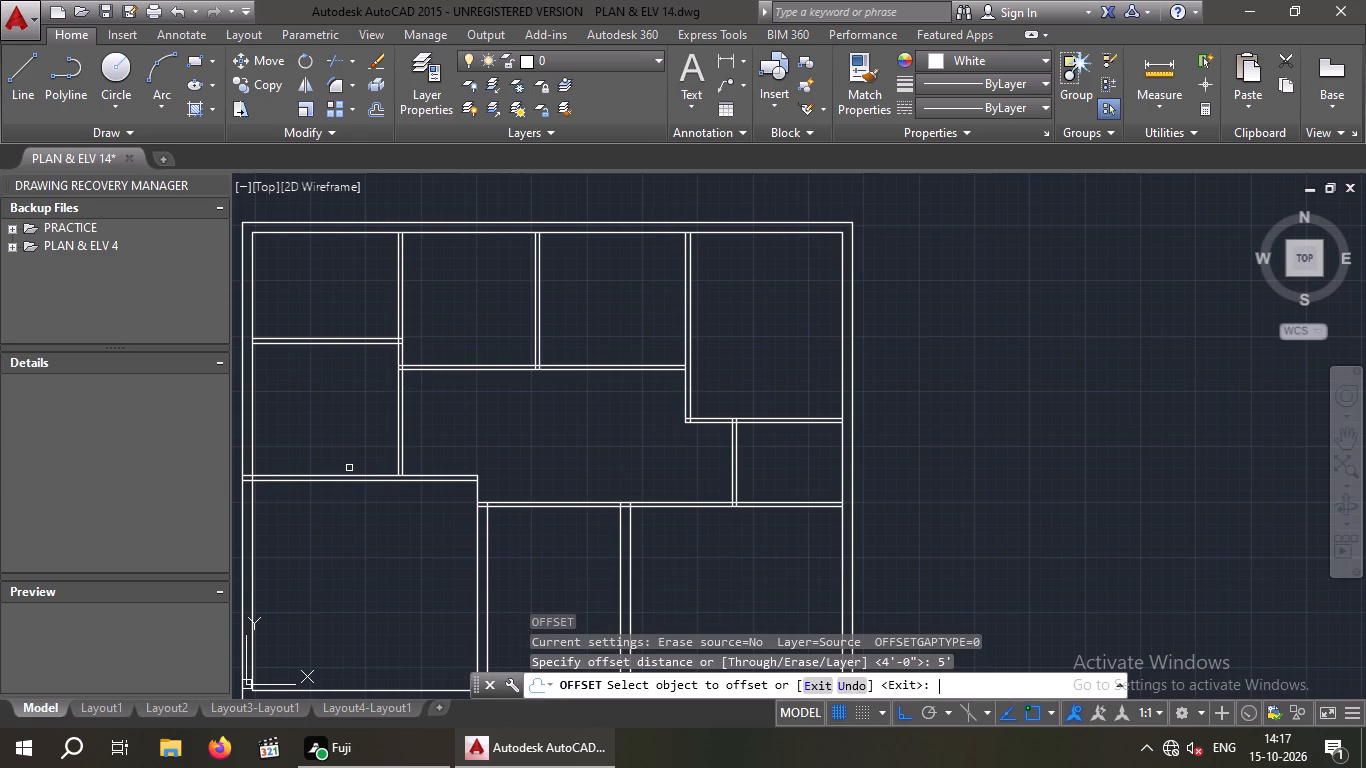
scroll(284, 463, "up", 2)
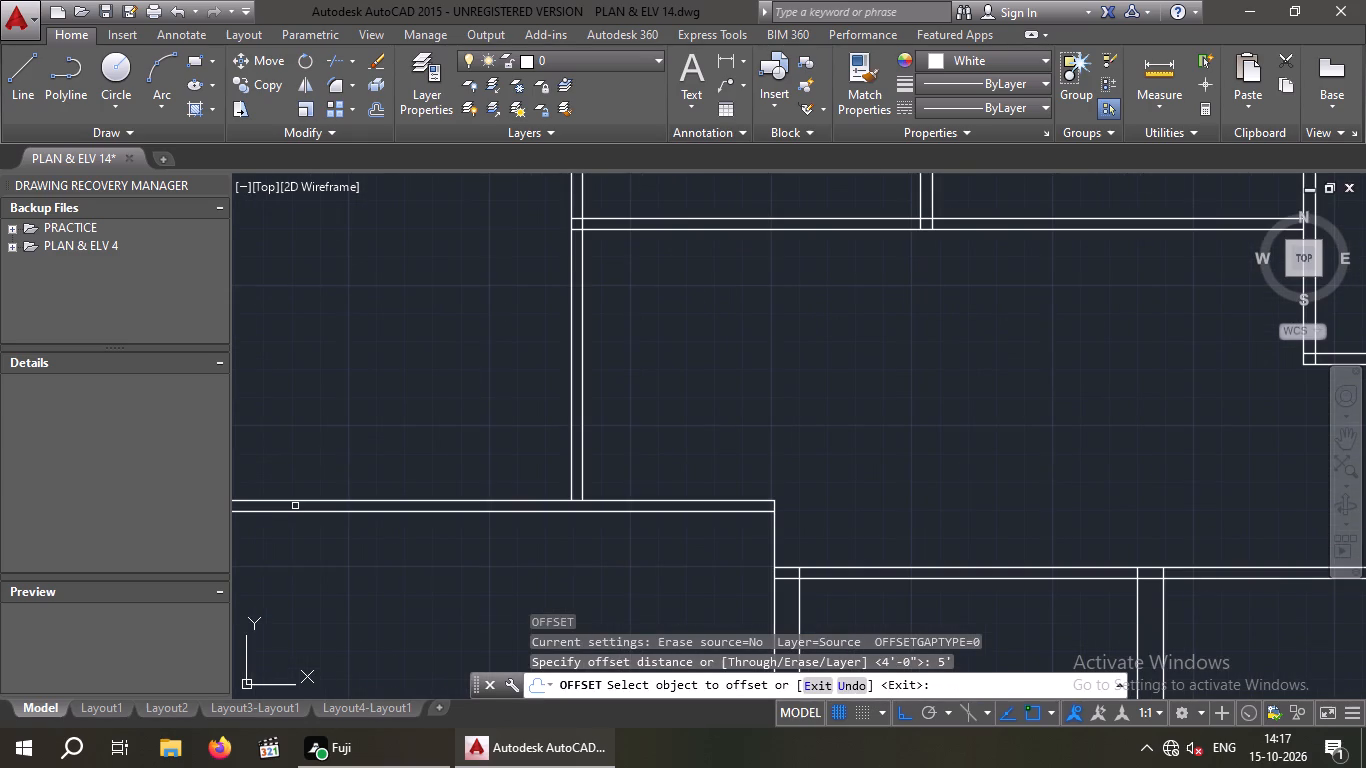
left_click_drag(295, 501, 296, 492)
left_click(305, 443)
scroll(304, 443, "down", 2)
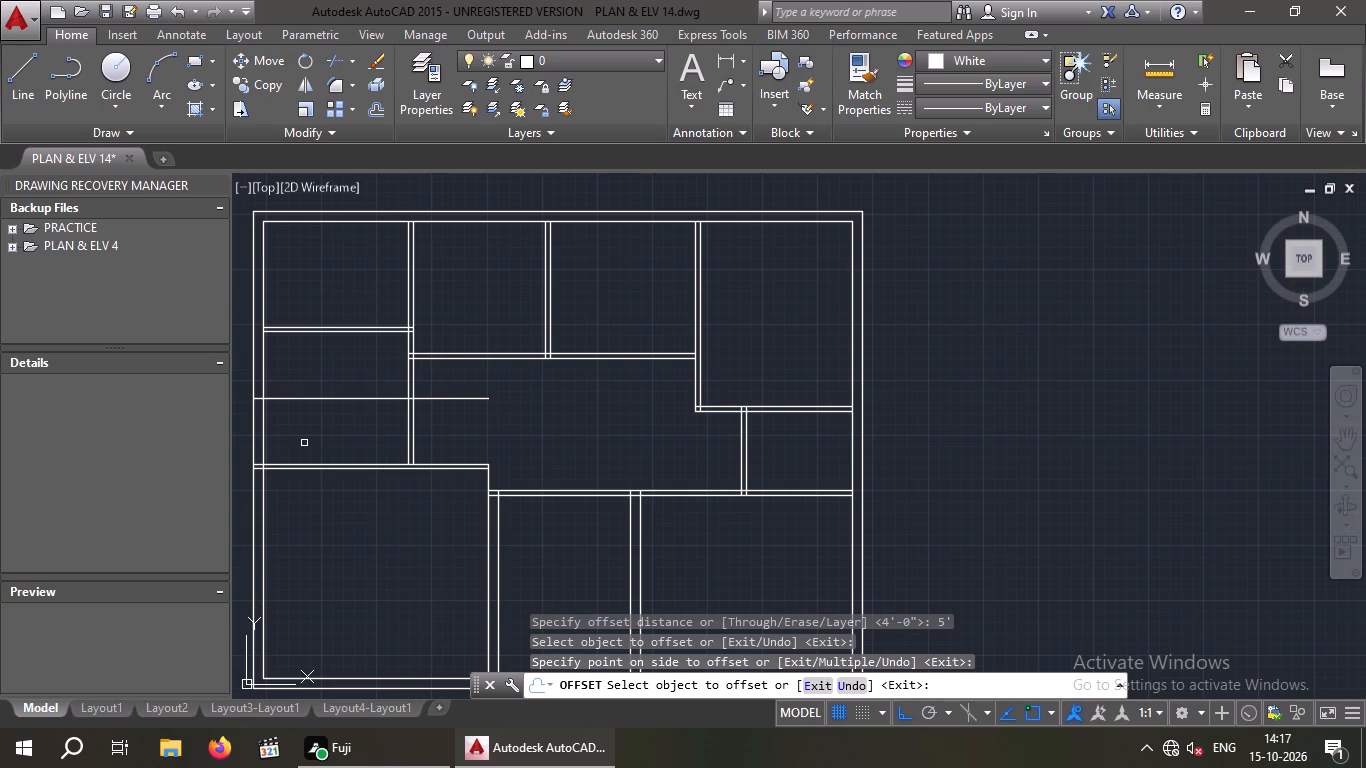
key("Escape")
key("Escape")
Offset the line 5' above the lower-left room's top partition 4" upward to form a partition.
key("o")
key("Return")
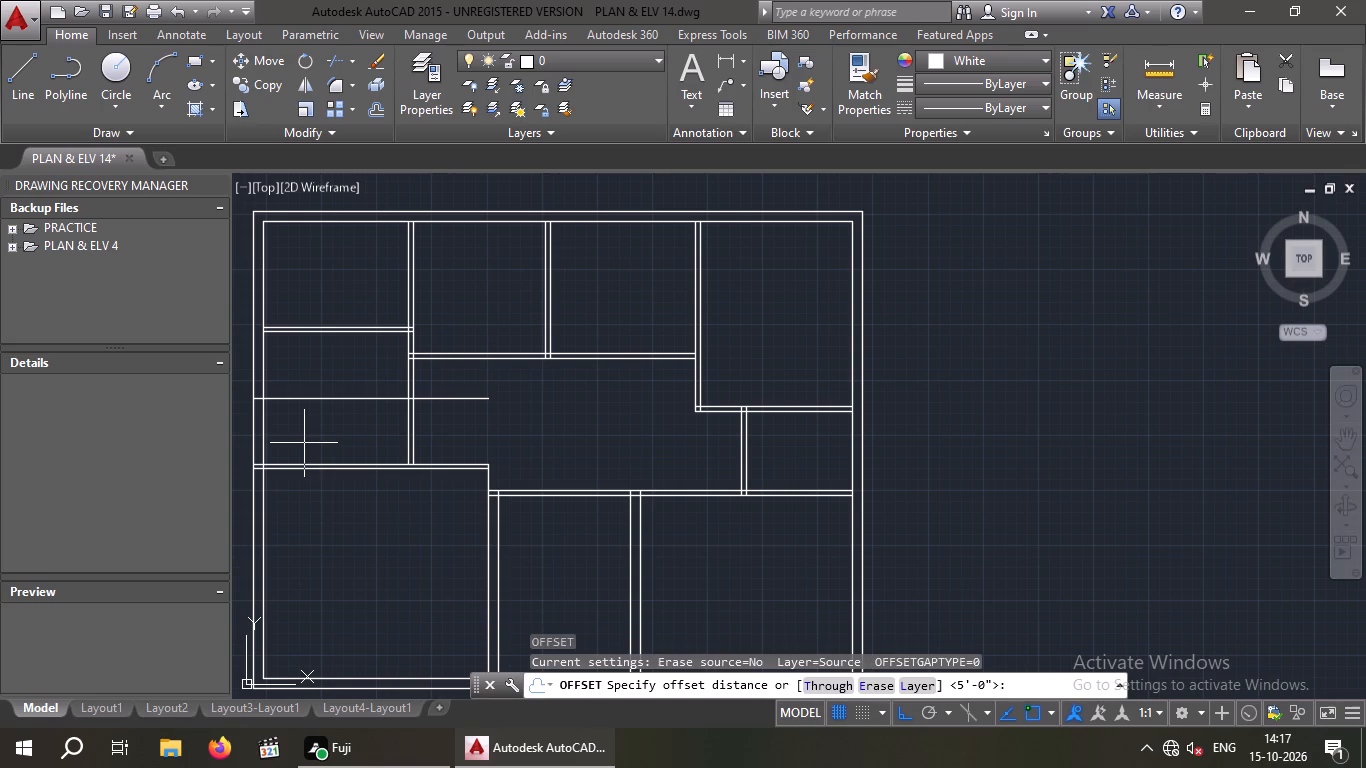
key("4")
key("shift+quotedbl")
key("Return")
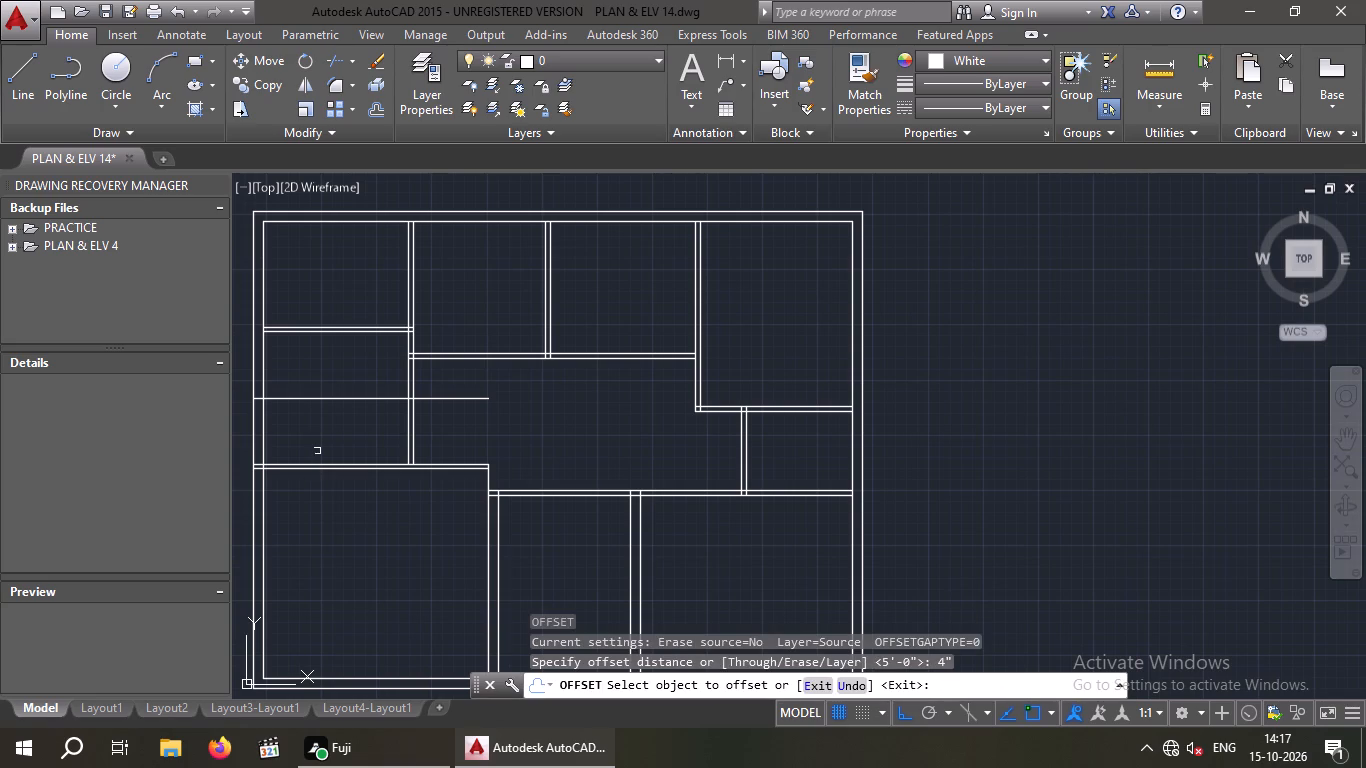
left_click(317, 399)
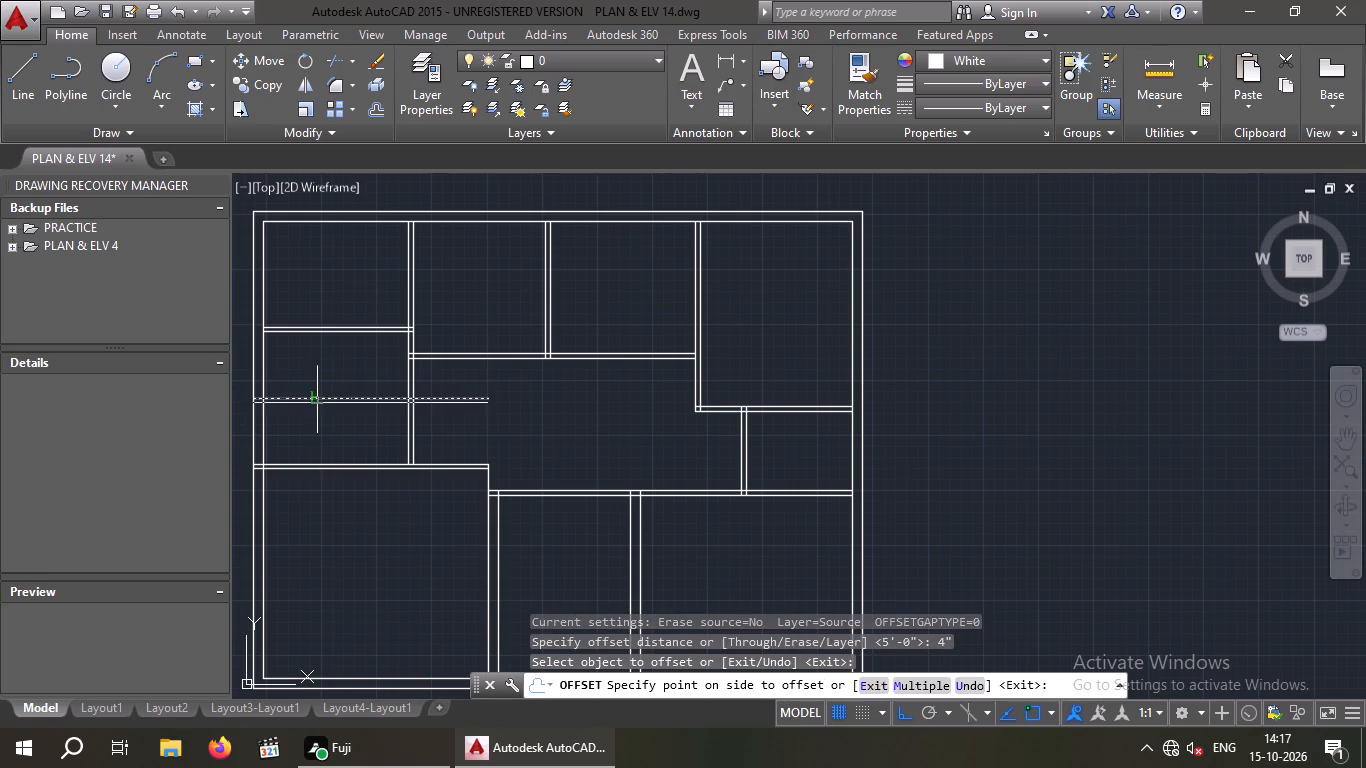
left_click(321, 379)
key("Escape")
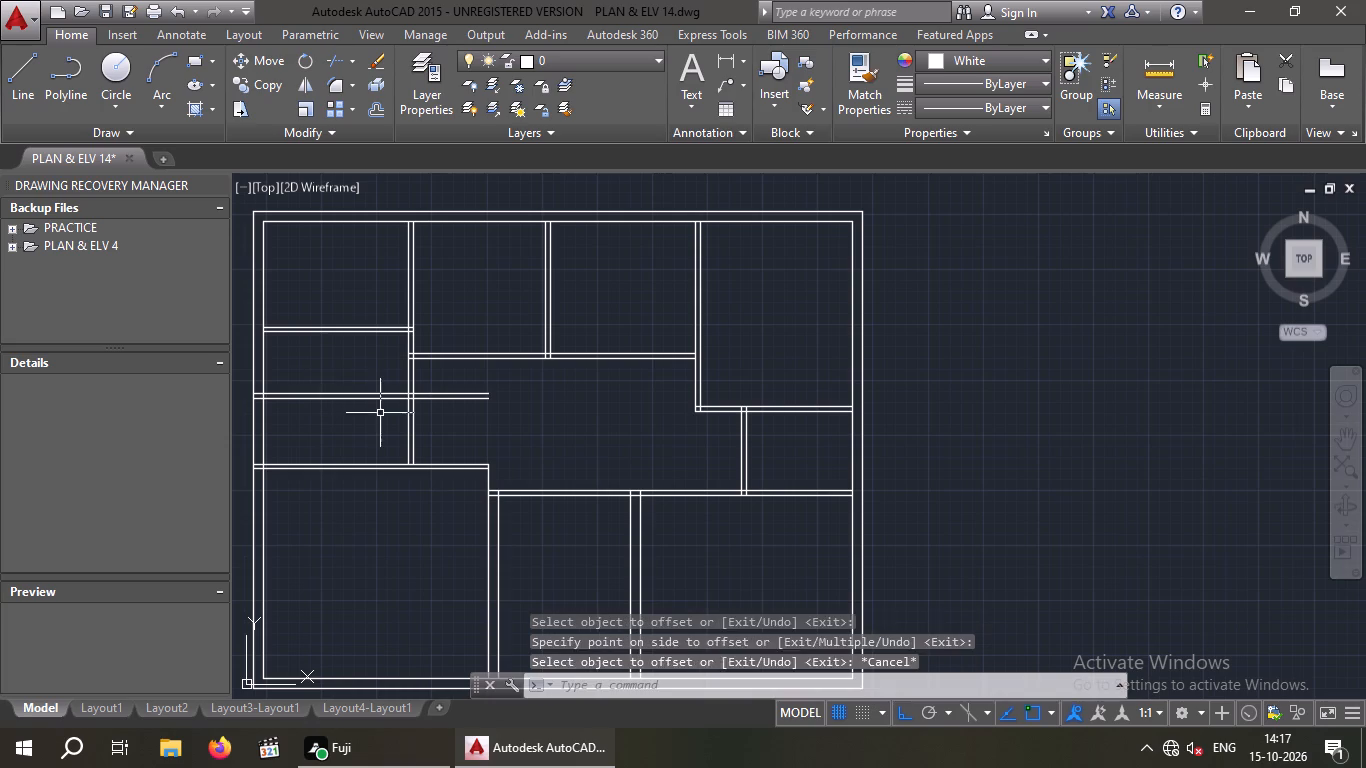
key("Escape")
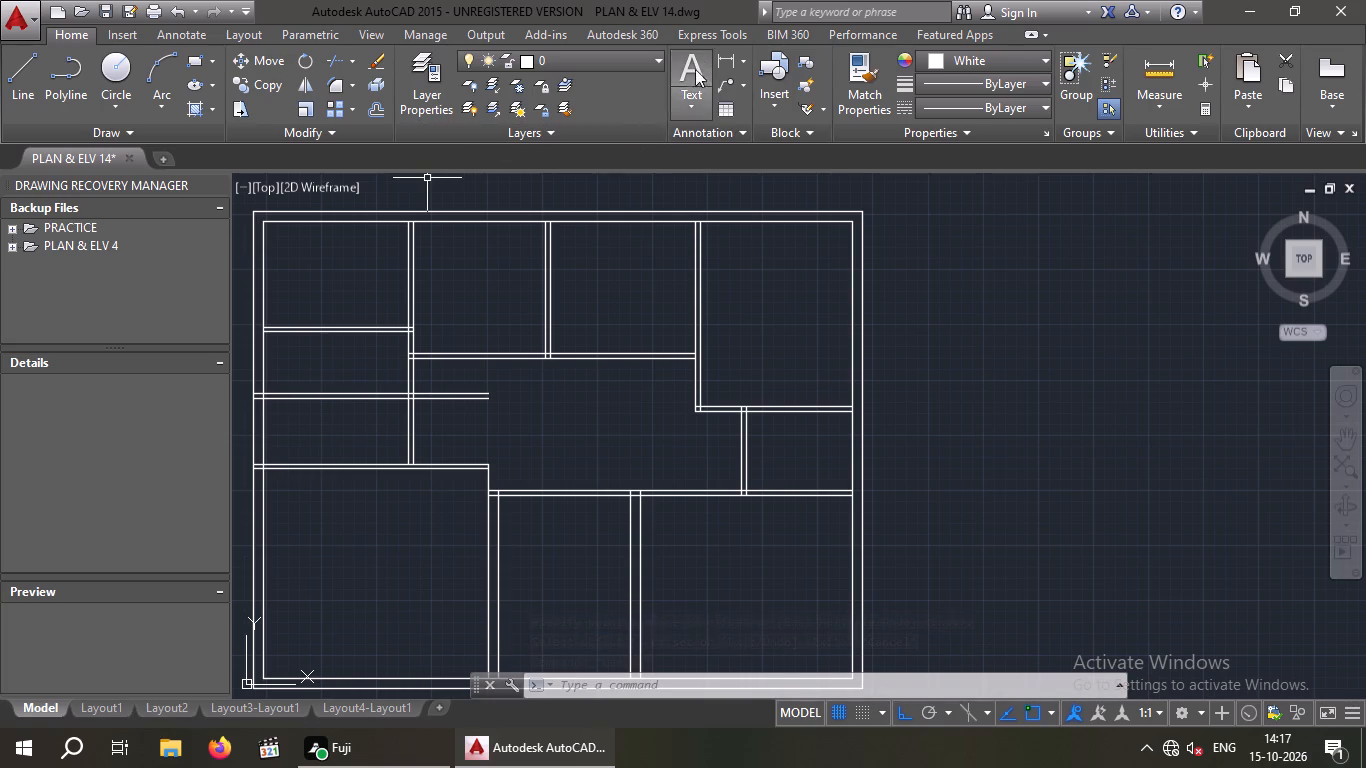
Measure the width between the left outer wall and the vertical partition above the lower-left room.
left_click(723, 60)
scroll(272, 465, "up", 2)
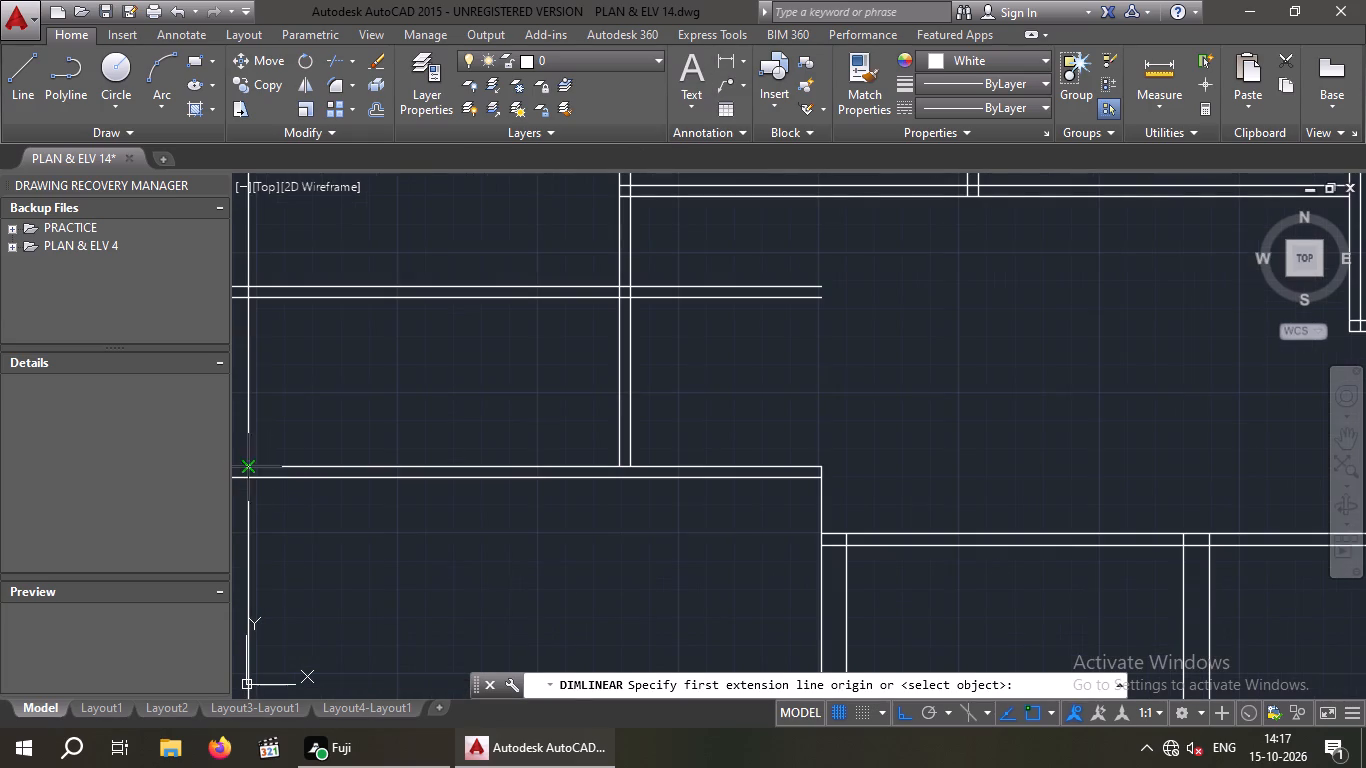
left_click_drag(249, 469, 262, 469)
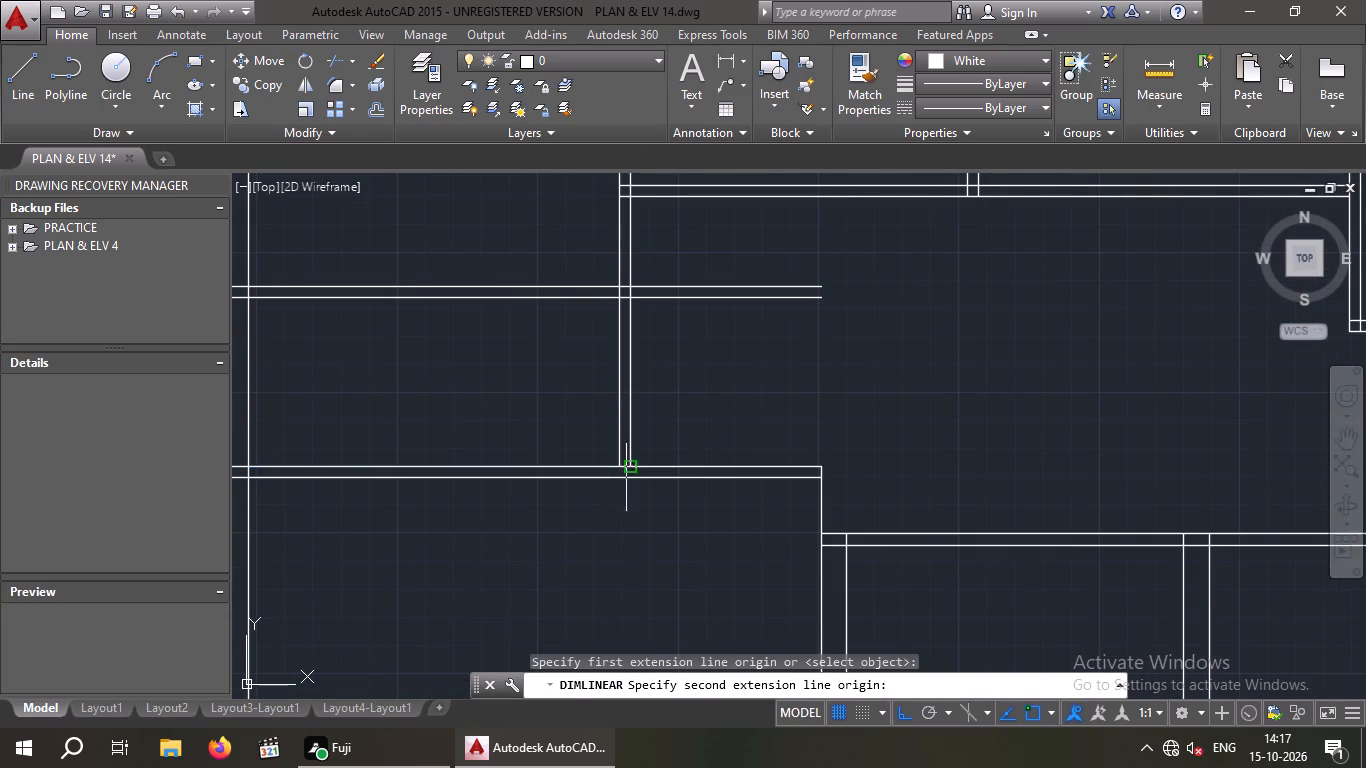
left_click(616, 463)
key("Escape")
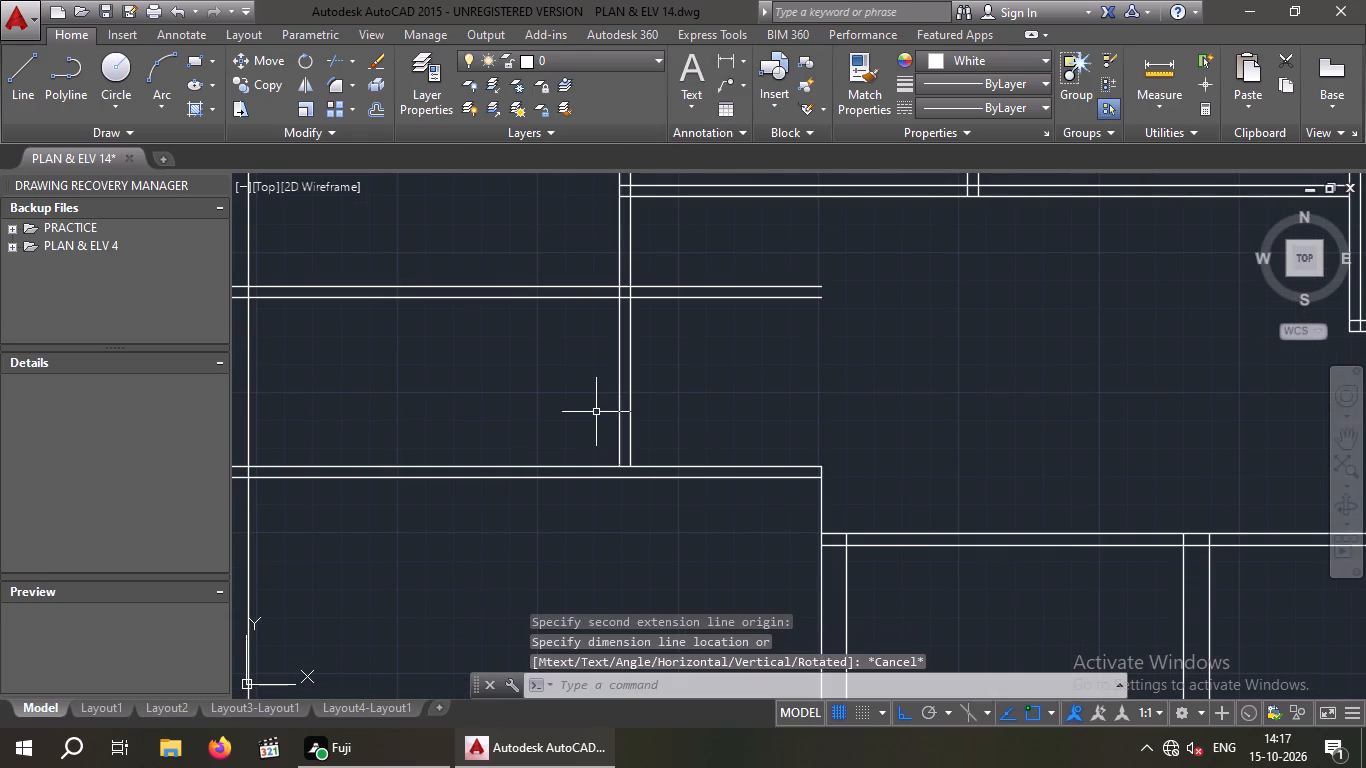
Offset the inner line of the left outer wall 8' inward.
scroll(534, 437, "down", 2)
middle_click_drag(534, 437, 522, 475)
scroll(506, 451, "up", 1)
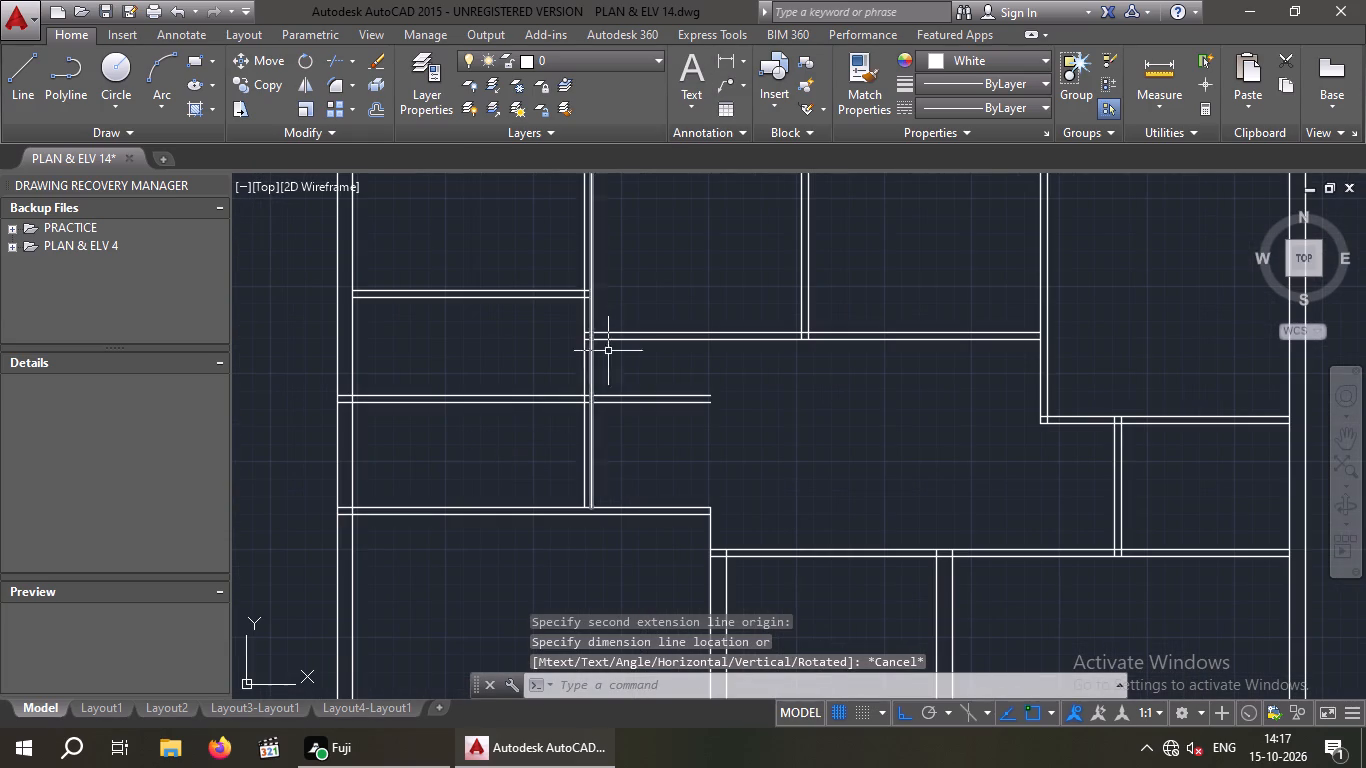
key("o")
key("Return")
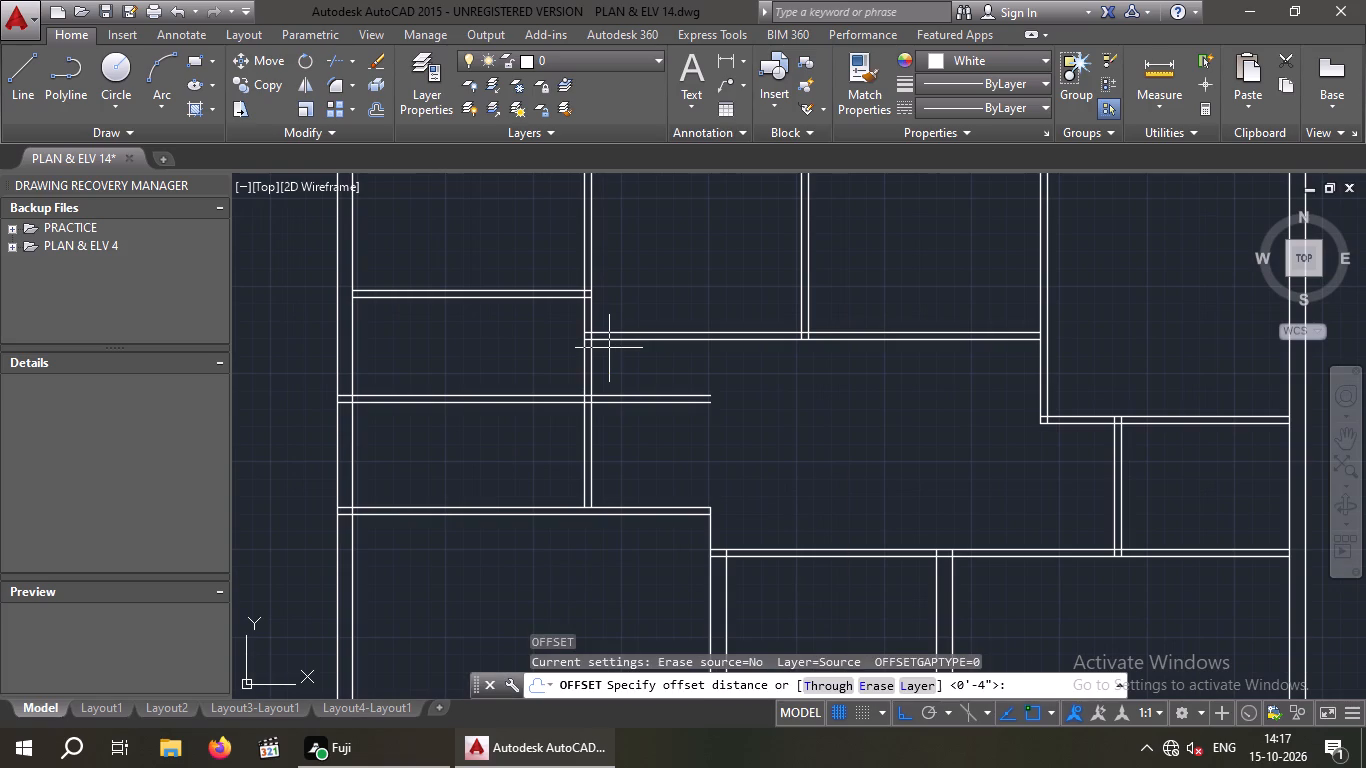
type("8'")
key("Return")
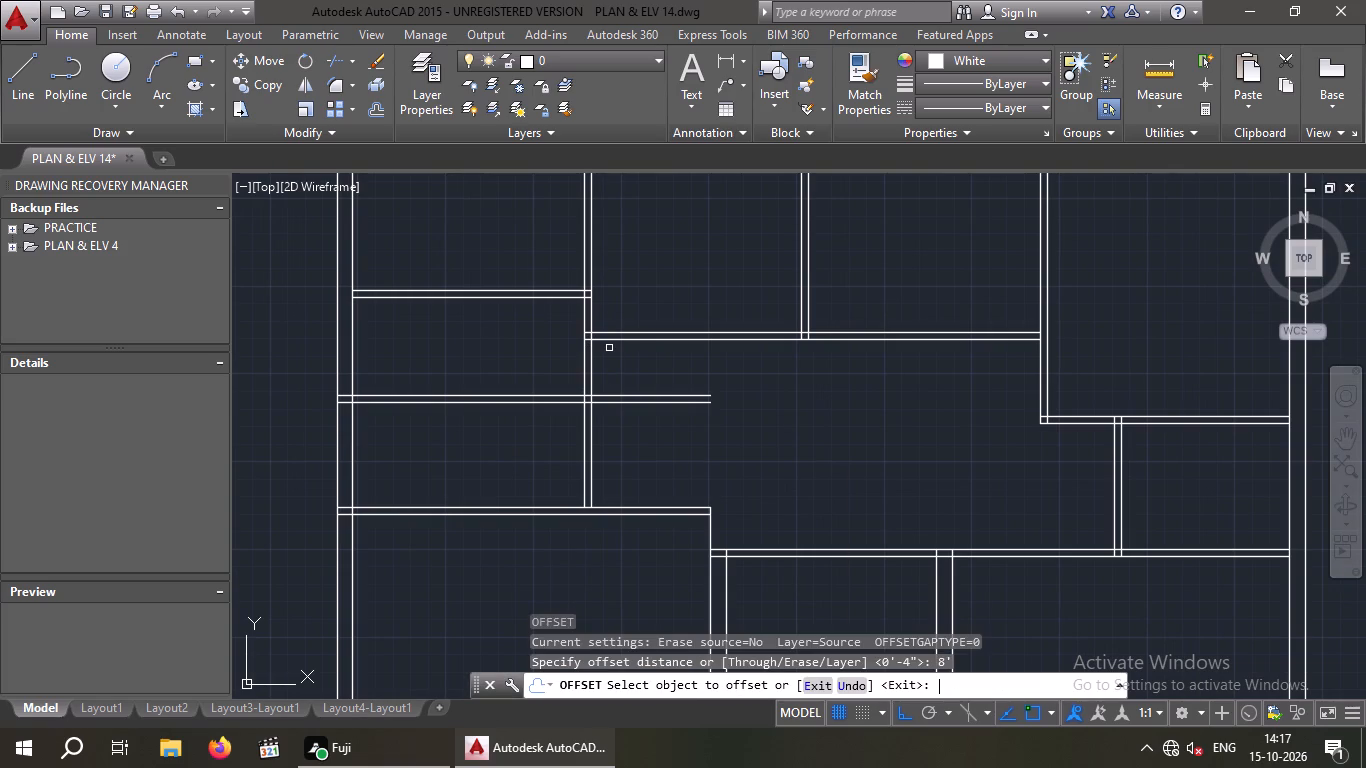
left_click(351, 353)
left_click(442, 348)
key("Escape")
key("Escape")
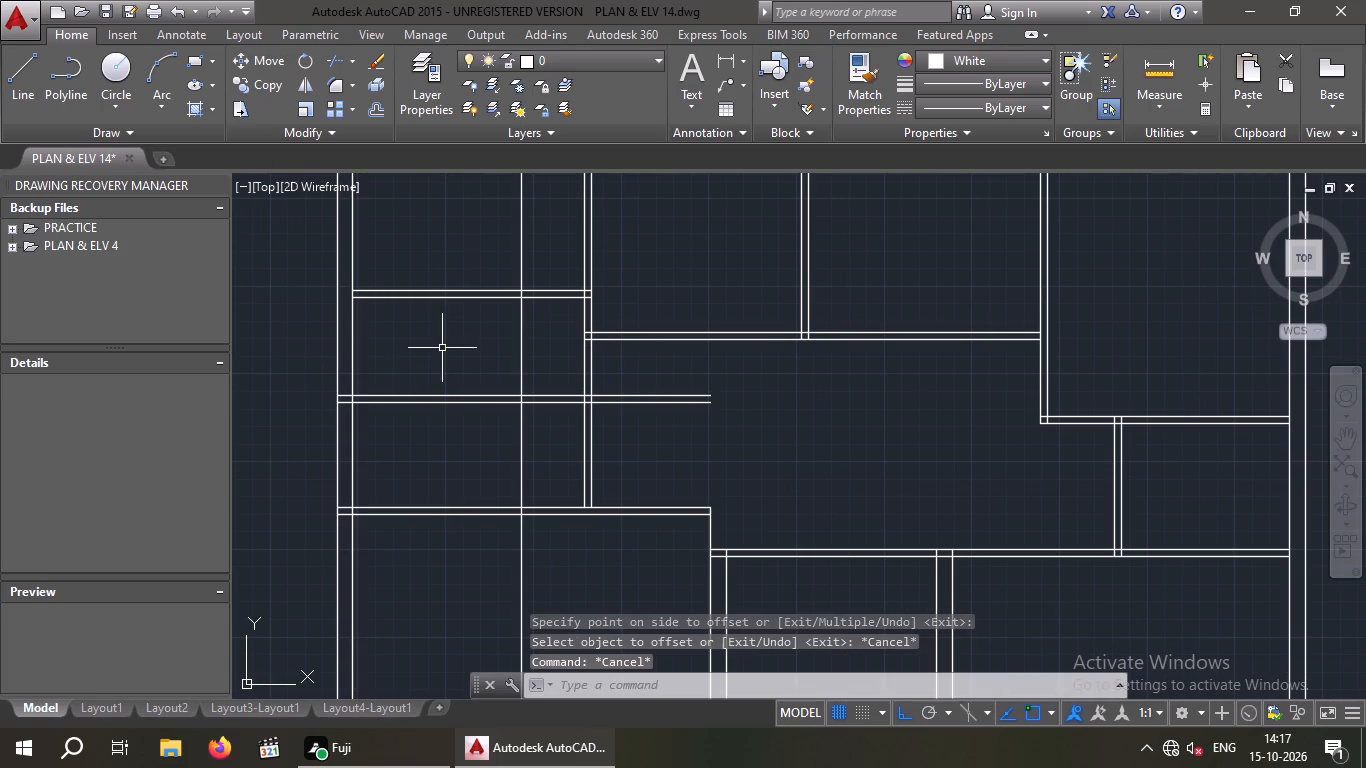
Offset the new vertical line 4" toward the hall to form a partition.
key("o")
key("Return")
type("4\"")
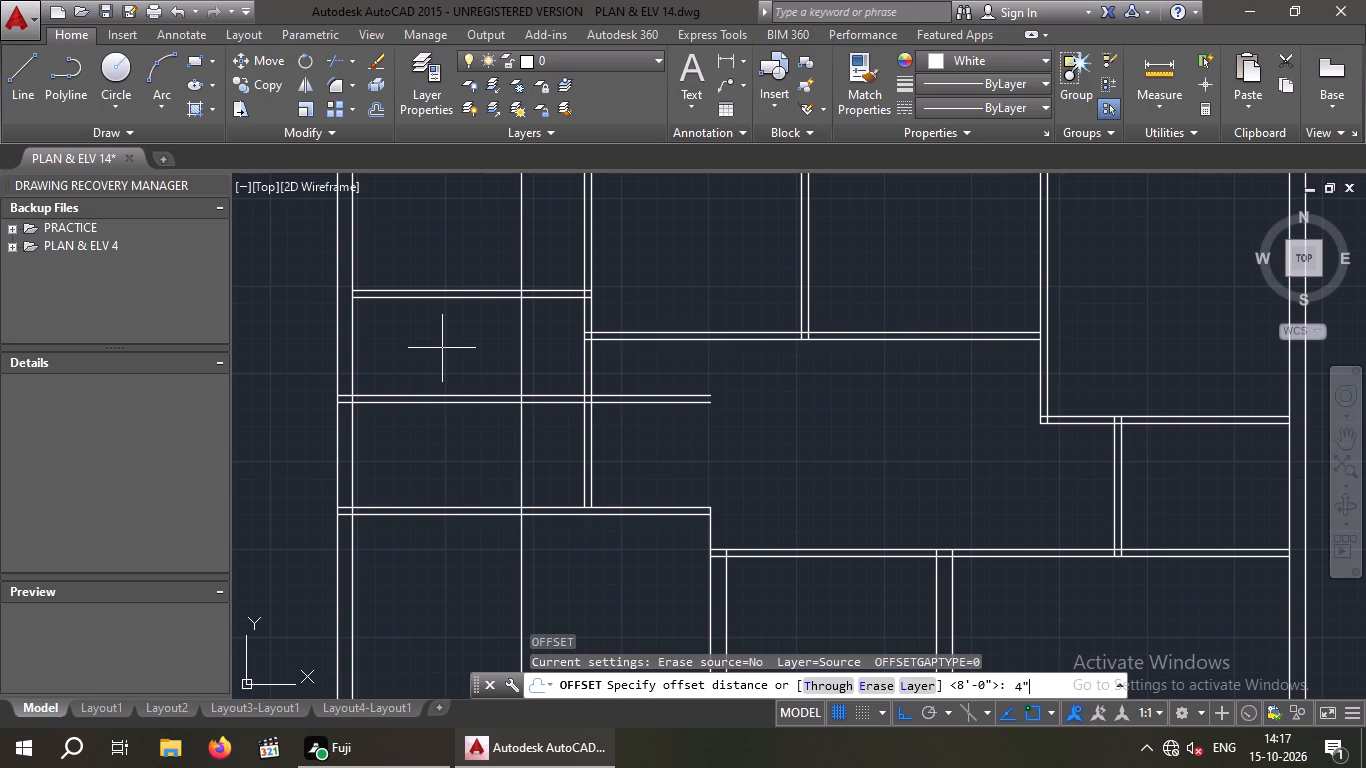
key("Return")
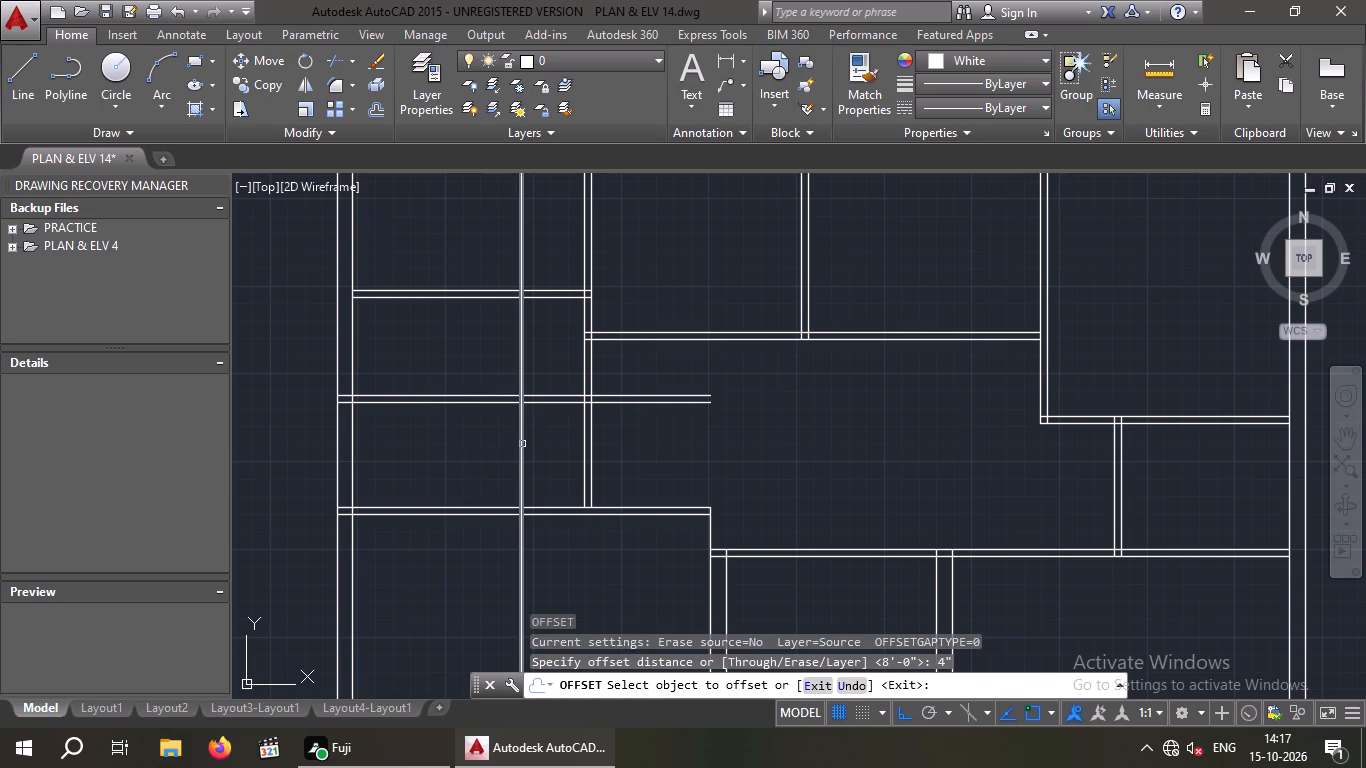
left_click_drag(522, 444, 562, 447)
left_click(570, 448)
key("Escape")
Trim the new vertical partition out of the passage, the lower-left room and the upper-left room's bottom partition.
type("TR")
key("space")
key("space")
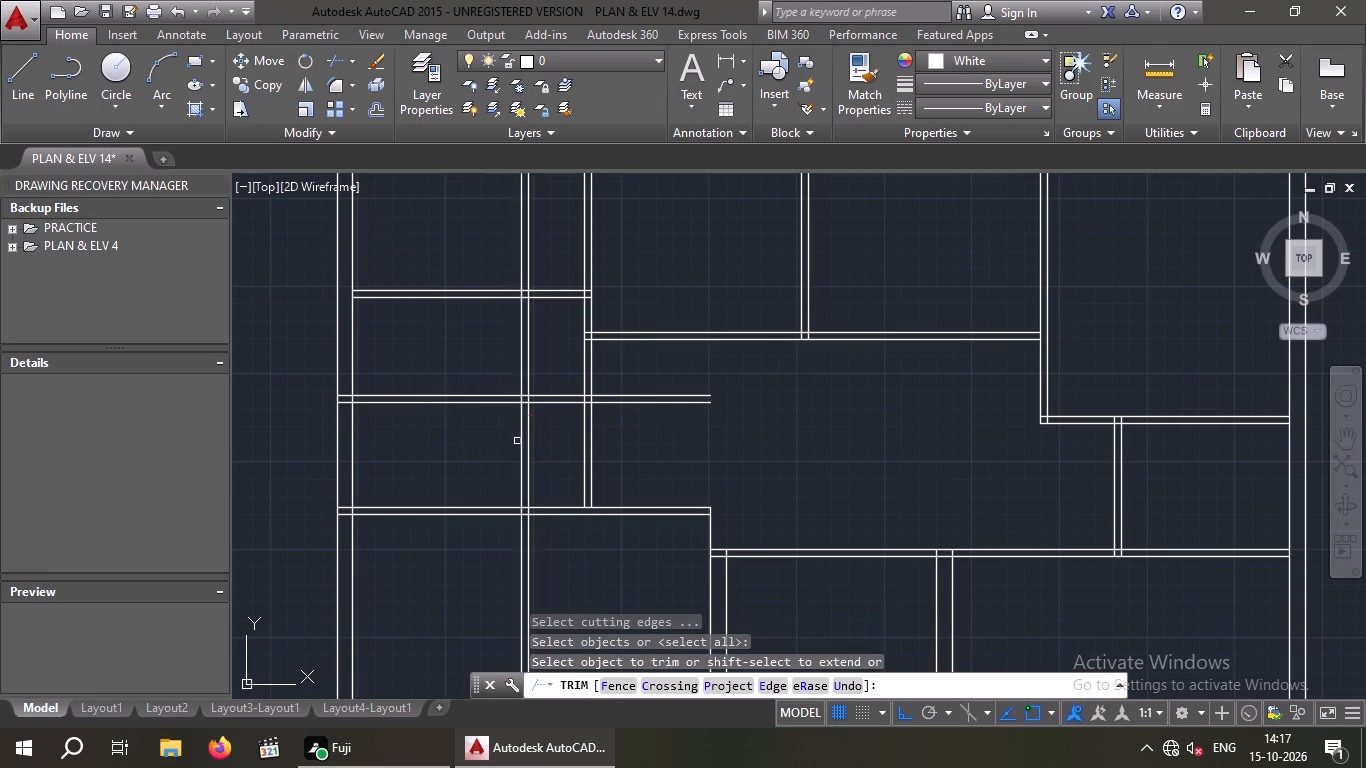
left_click_drag(556, 330, 493, 359)
left_click(479, 363)
left_click_drag(594, 546, 533, 543)
left_click(467, 558)
scroll(467, 558, "down", 3)
scroll(480, 579, "up", 3)
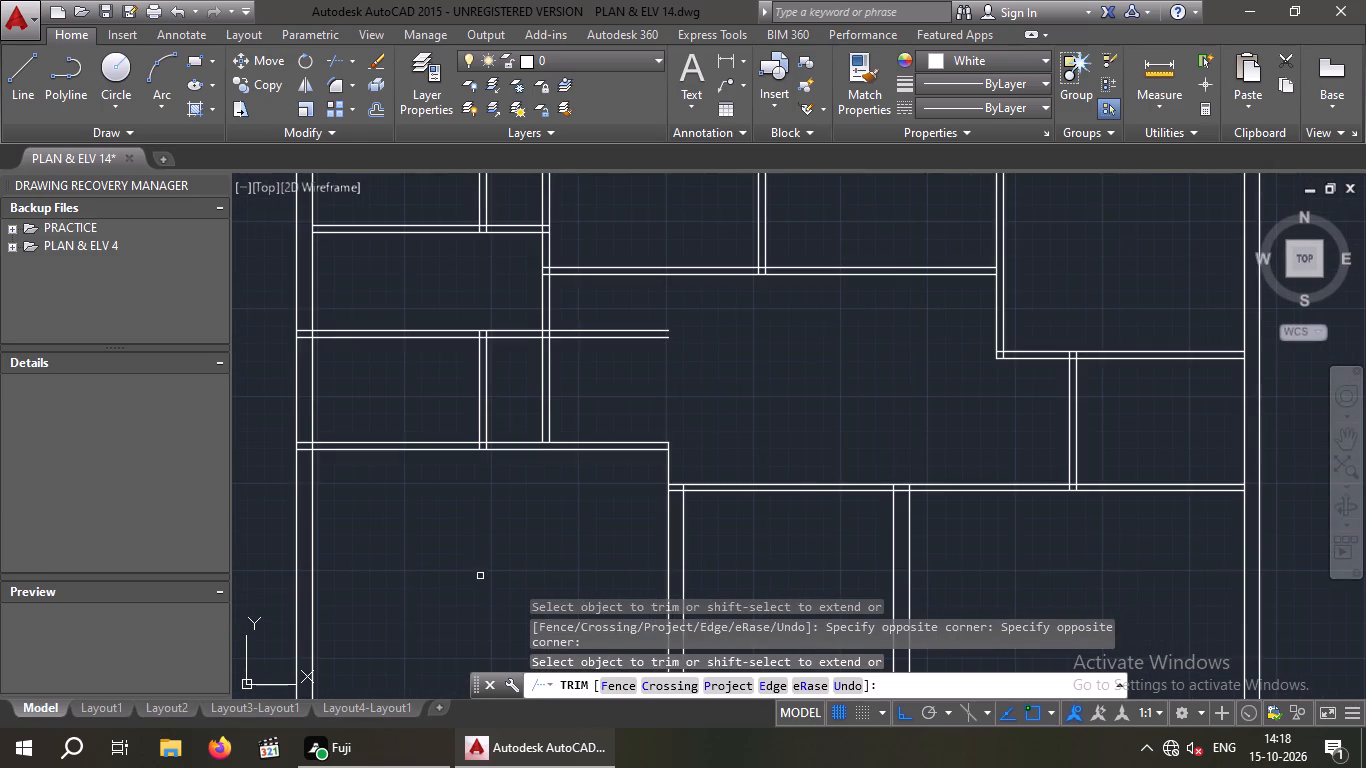
middle_click_drag(476, 573, 451, 753)
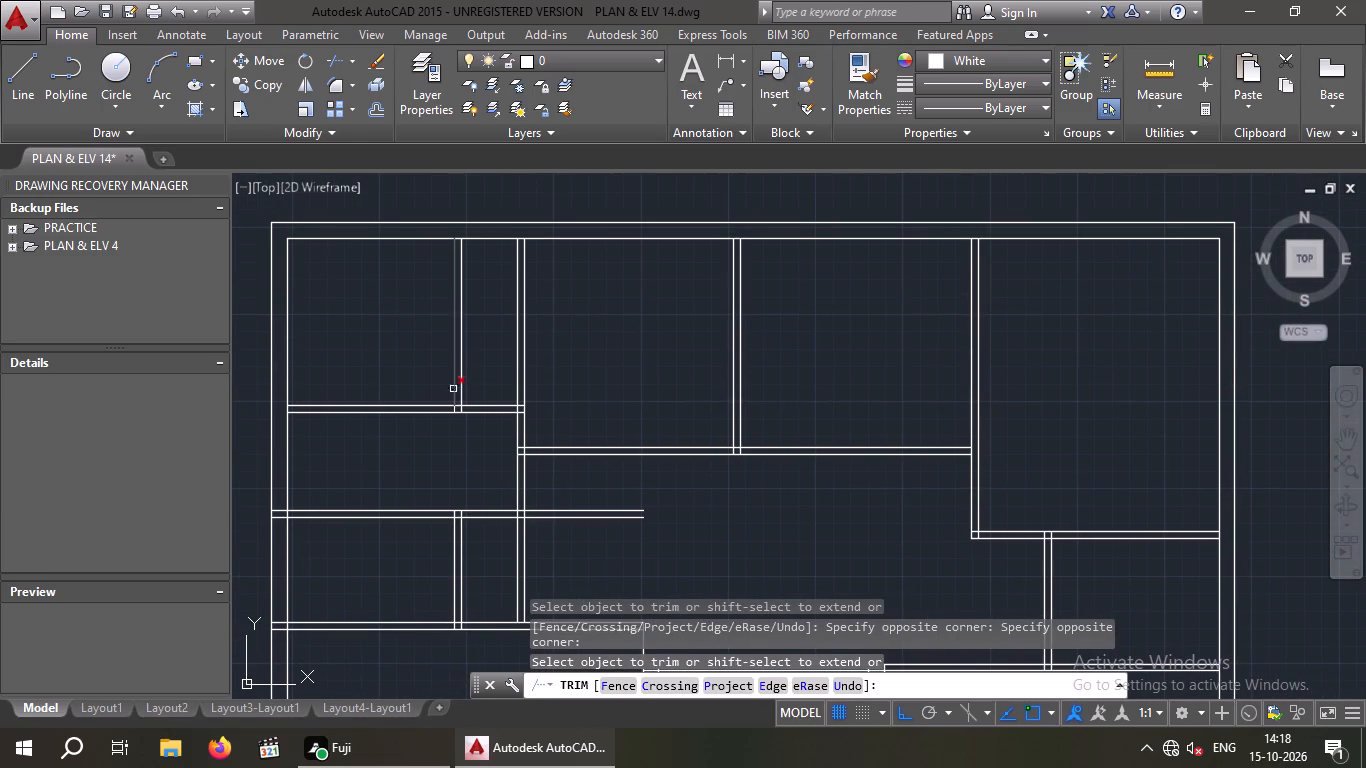
scroll(453, 397, "up", 5)
left_click_drag(514, 438, 401, 442)
left_click(356, 442)
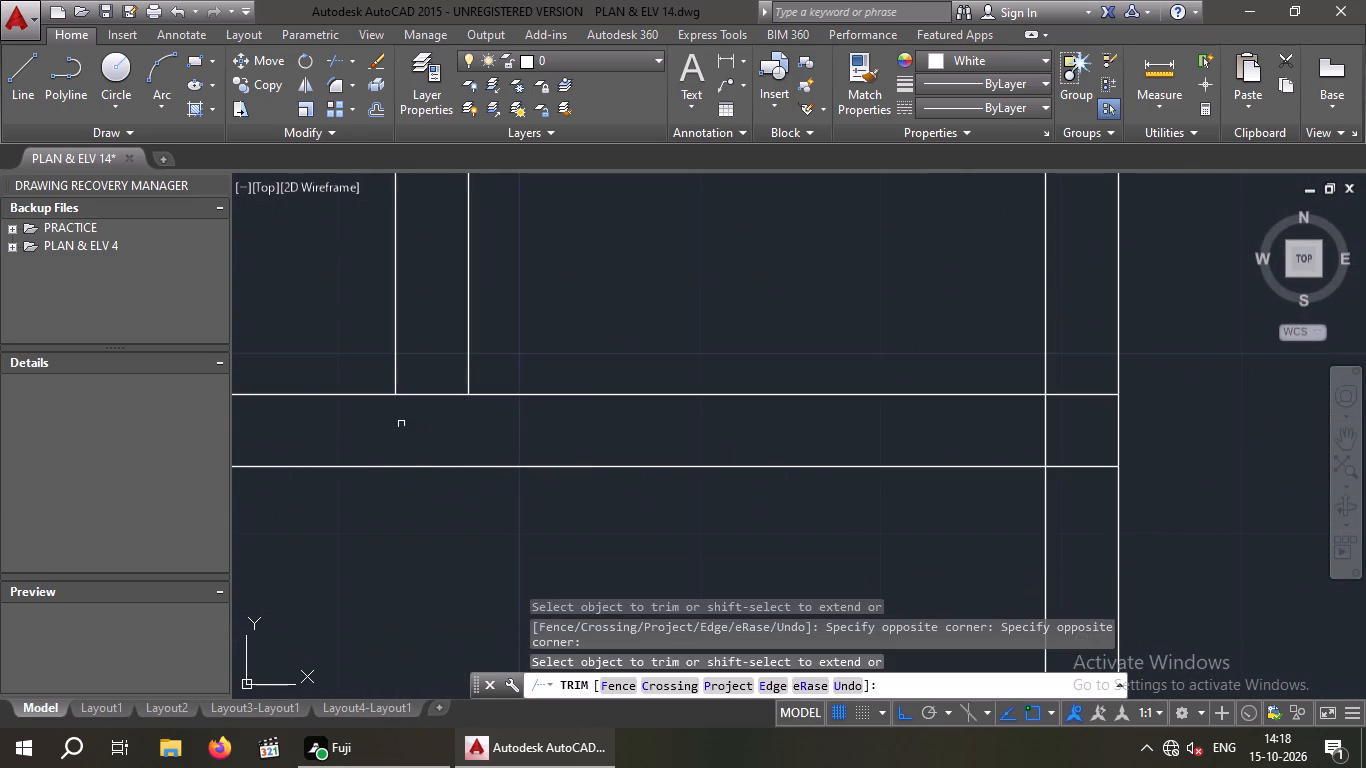
Erase the two leftover vertical partition lines inside the upper-left room.
left_click_drag(598, 259, 424, 310)
scroll(347, 312, "down", 4)
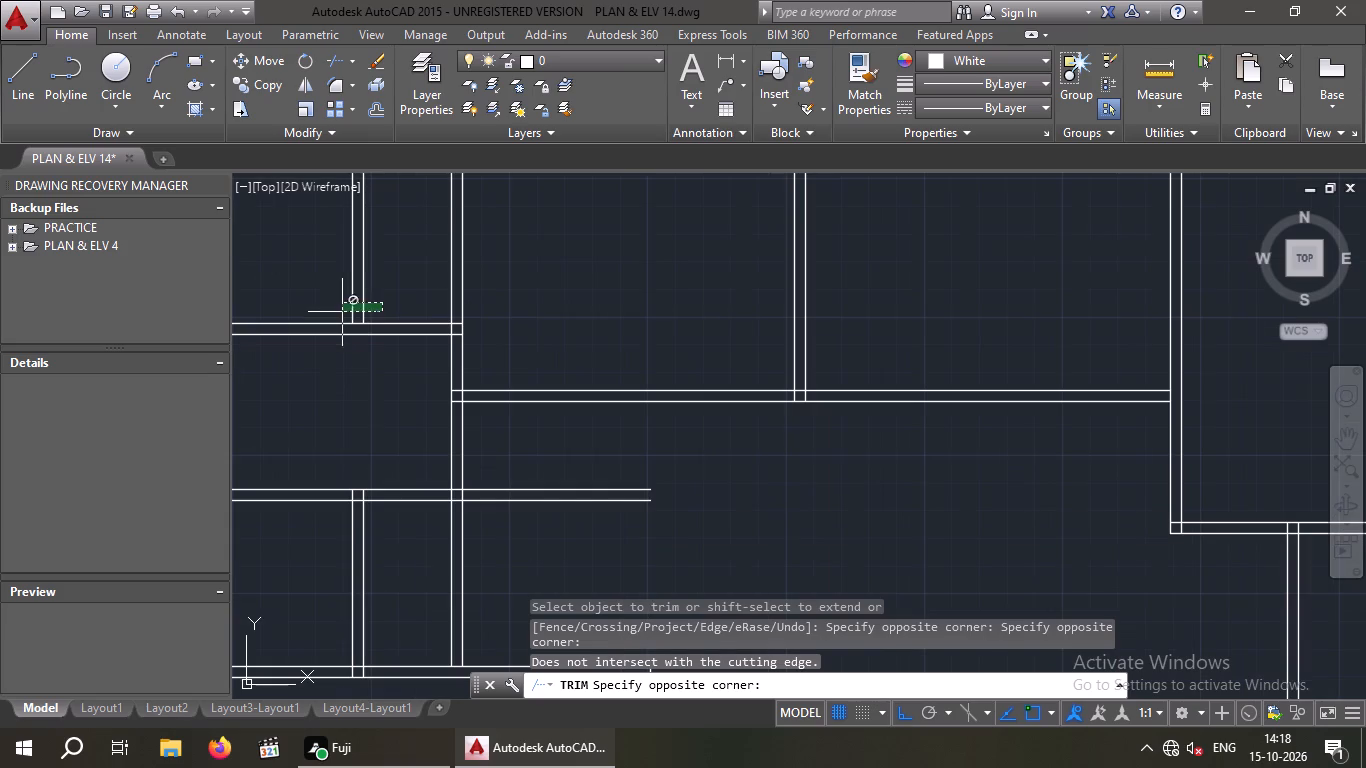
left_click(326, 280)
scroll(338, 277, "down", 1)
middle_click_drag(340, 286, 342, 370)
left_click_drag(388, 290, 326, 334)
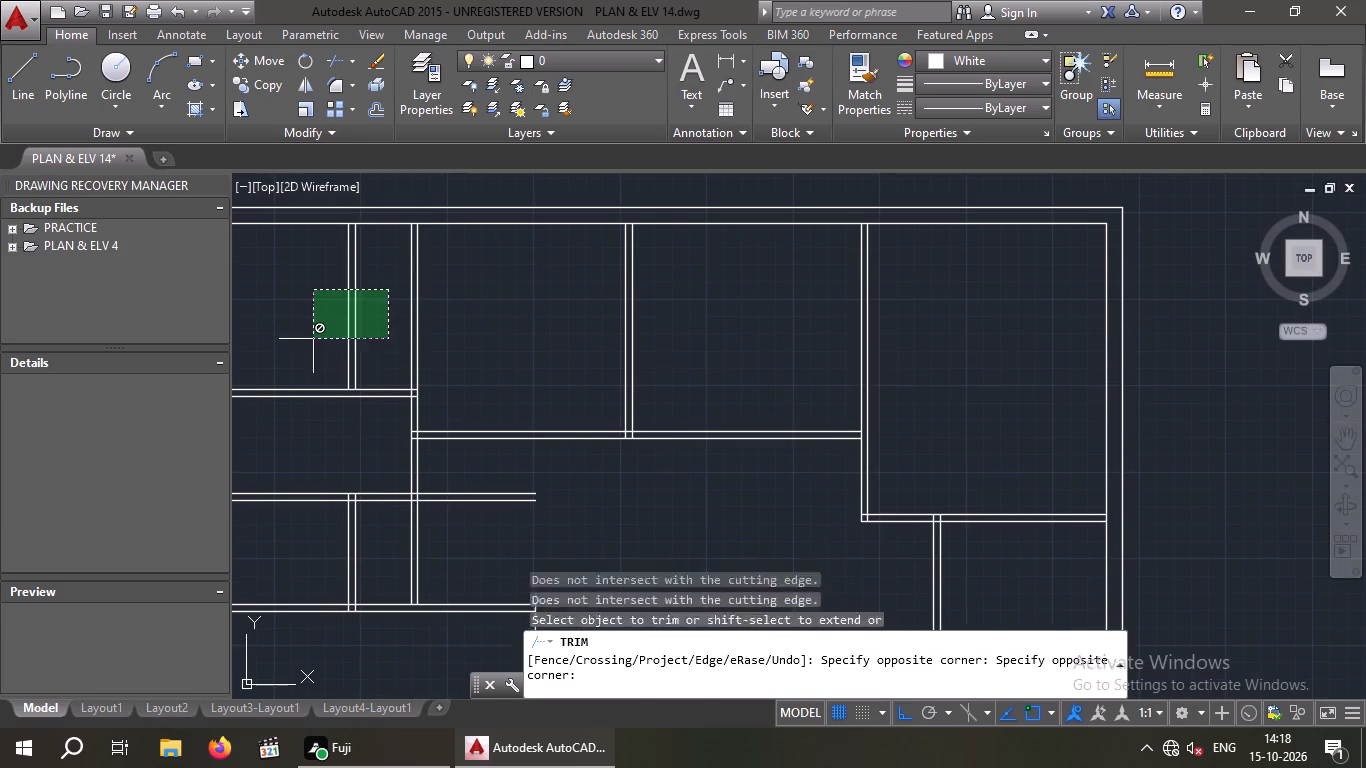
left_click(298, 341)
key("Escape")
left_click_drag(395, 317, 299, 343)
left_click(295, 343)
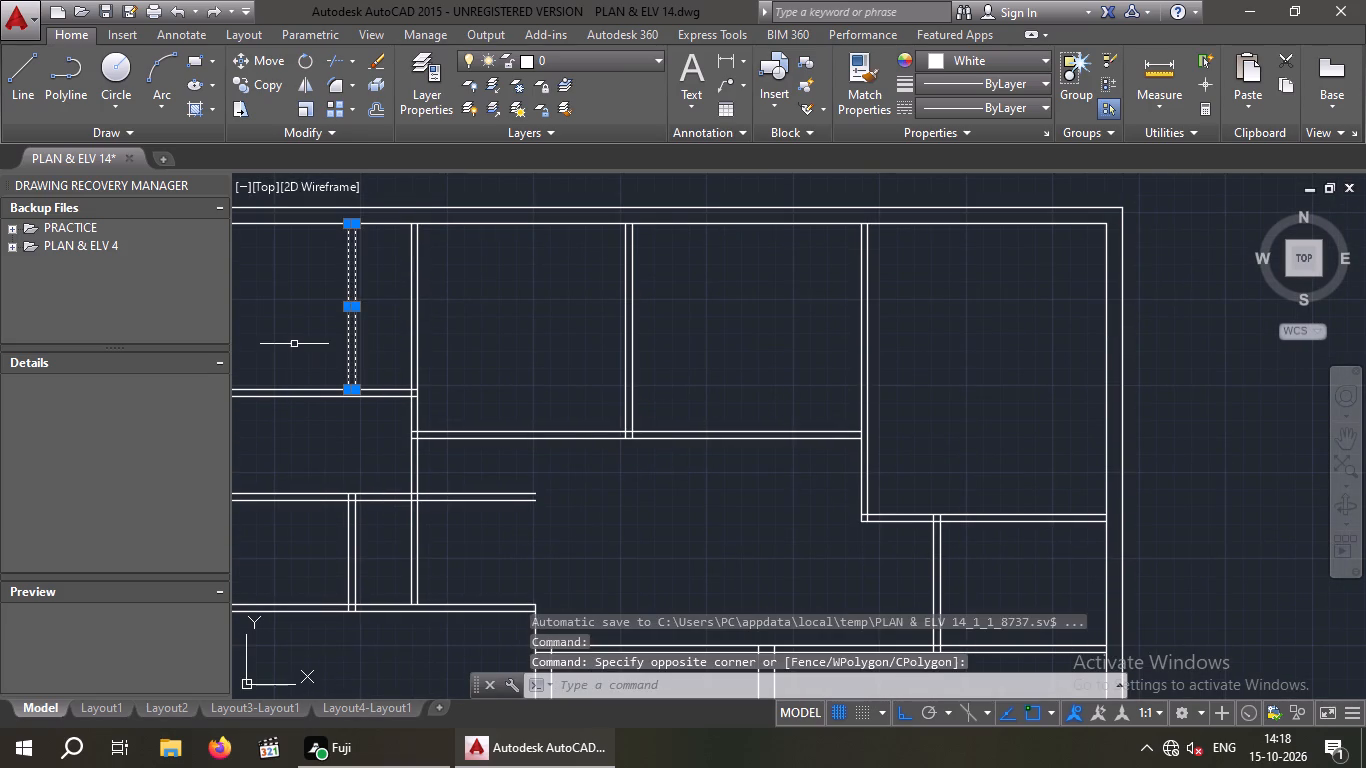
key("Delete")
Trim the horizontal partition beyond the small left room's vertical wall, and the old vertical partition below the hall's upper partition.
scroll(294, 346, "down", 1)
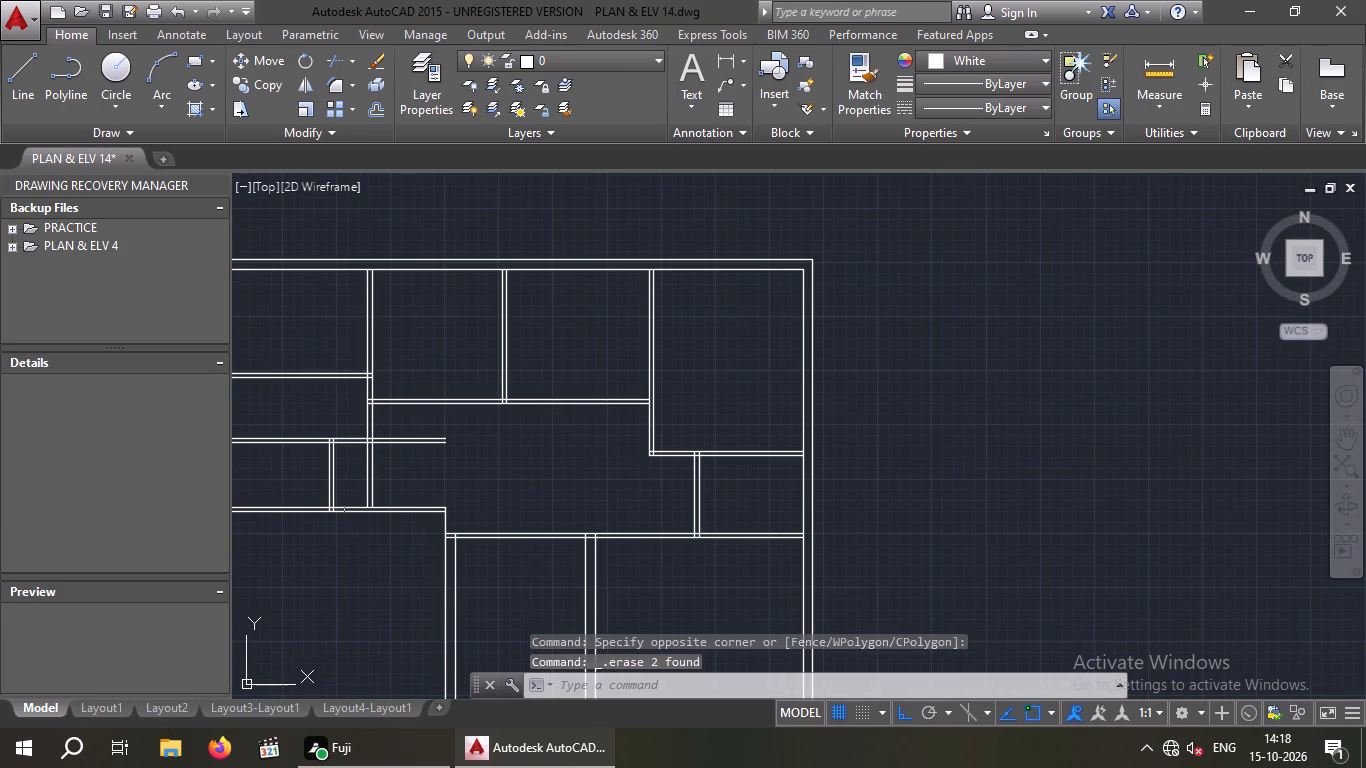
key("t")
key("r")
key("space")
key("space")
left_click_drag(436, 468, 412, 475)
left_click(391, 428)
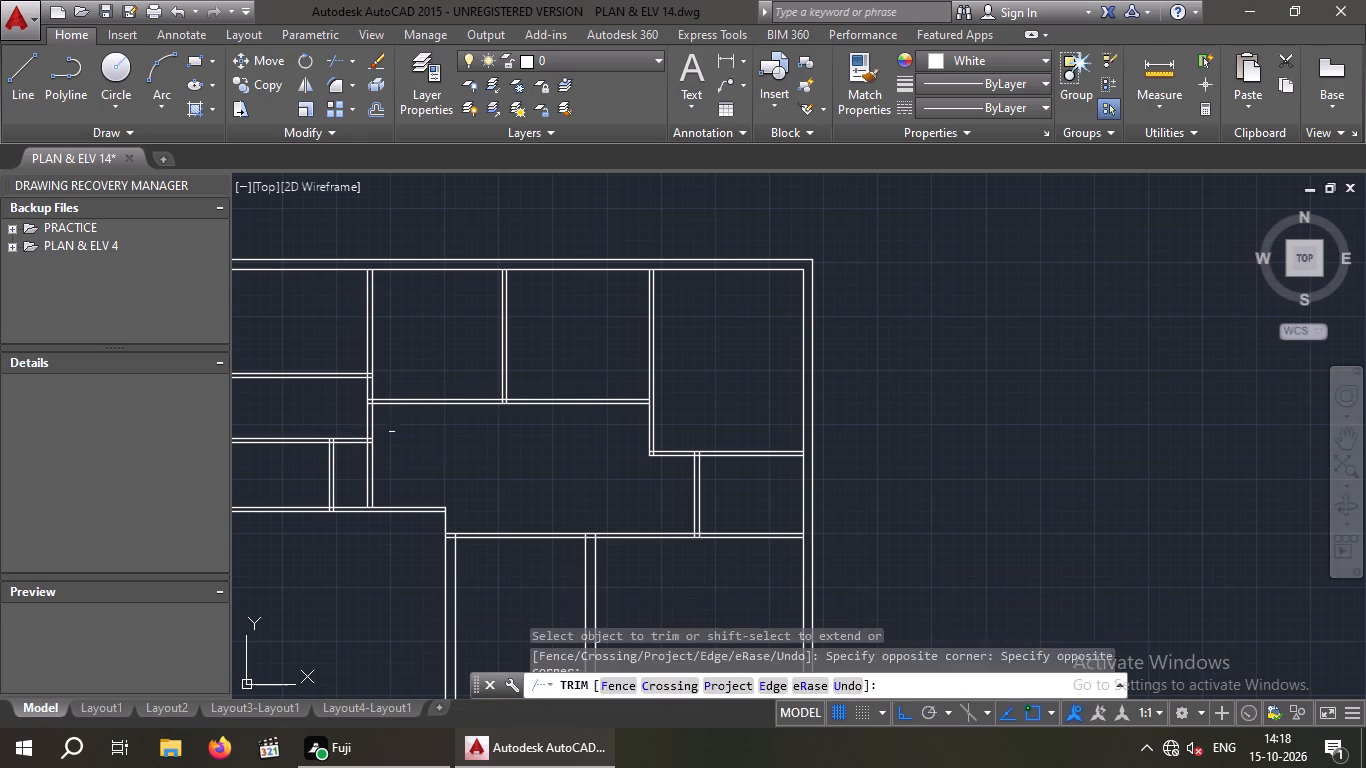
left_click_drag(426, 454, 347, 481)
left_click(355, 482)
left_click_drag(368, 480, 359, 465)
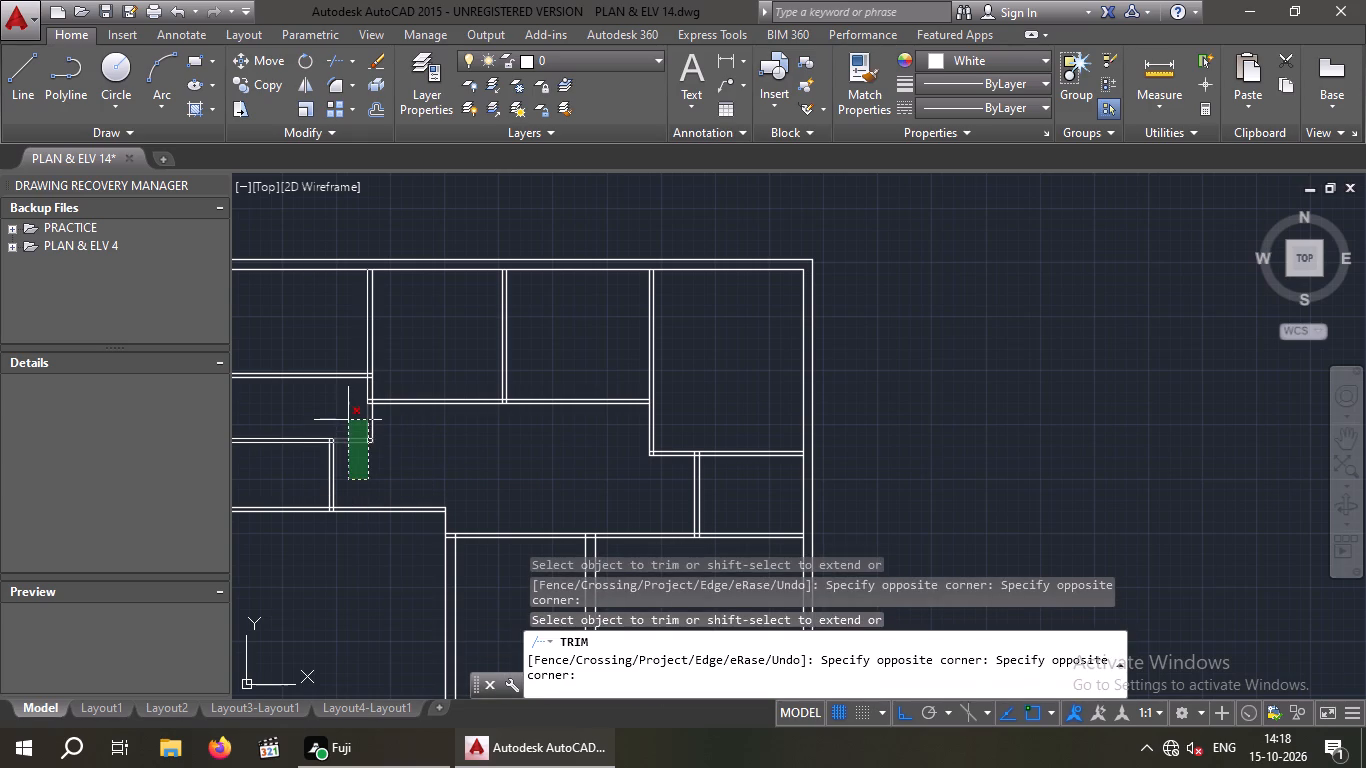
left_click(348, 420)
left_click_drag(393, 428, 371, 433)
left_click(350, 436)
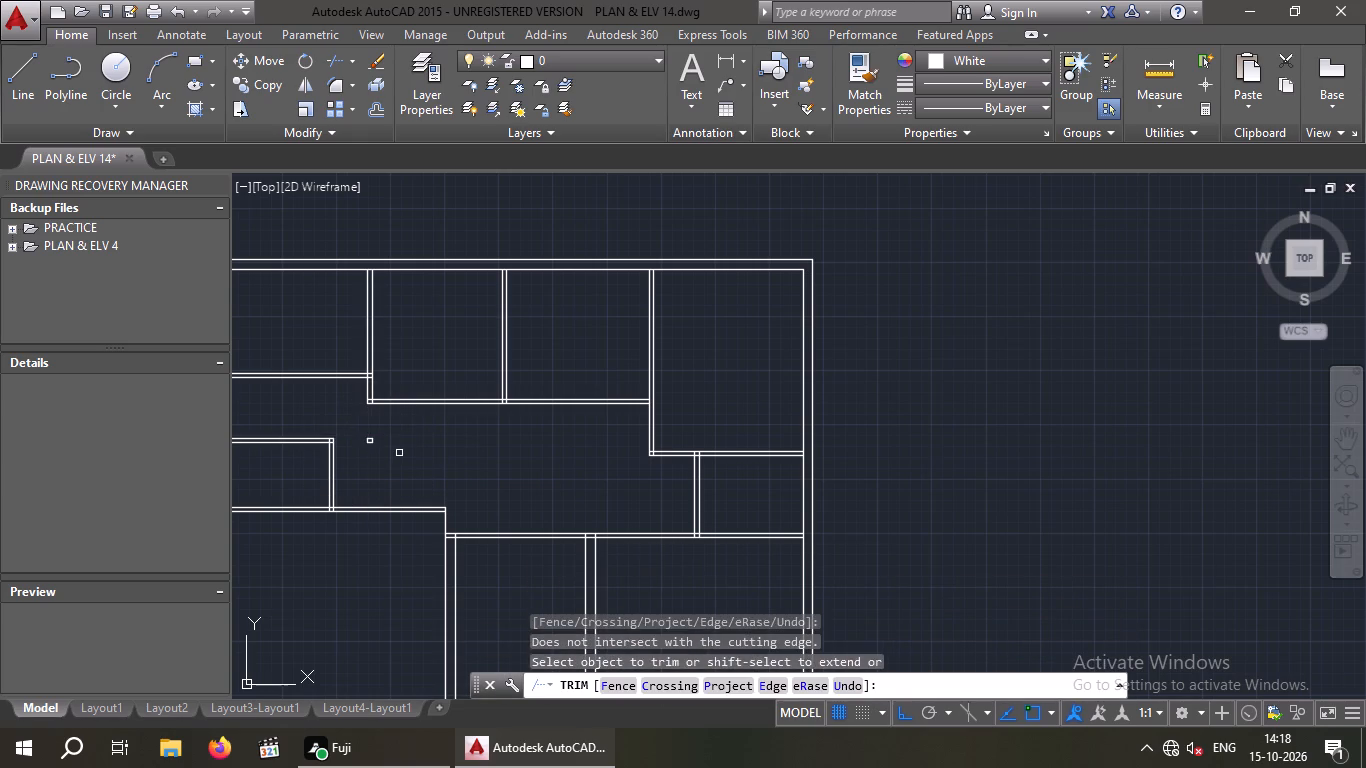
Erase the leftover trimmed line pieces beside the small left room.
key("Escape")
left_click_drag(453, 430, 307, 475)
left_click(363, 452)
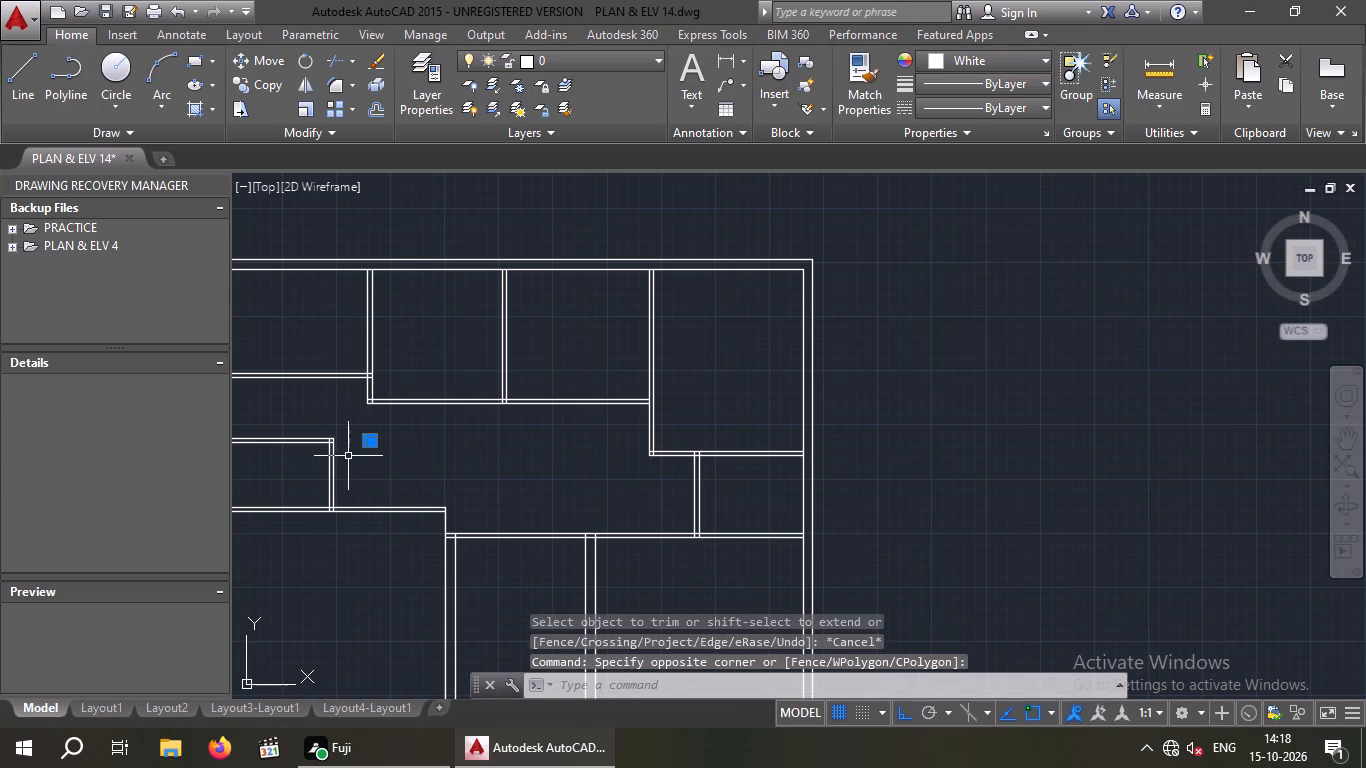
key("Delete")
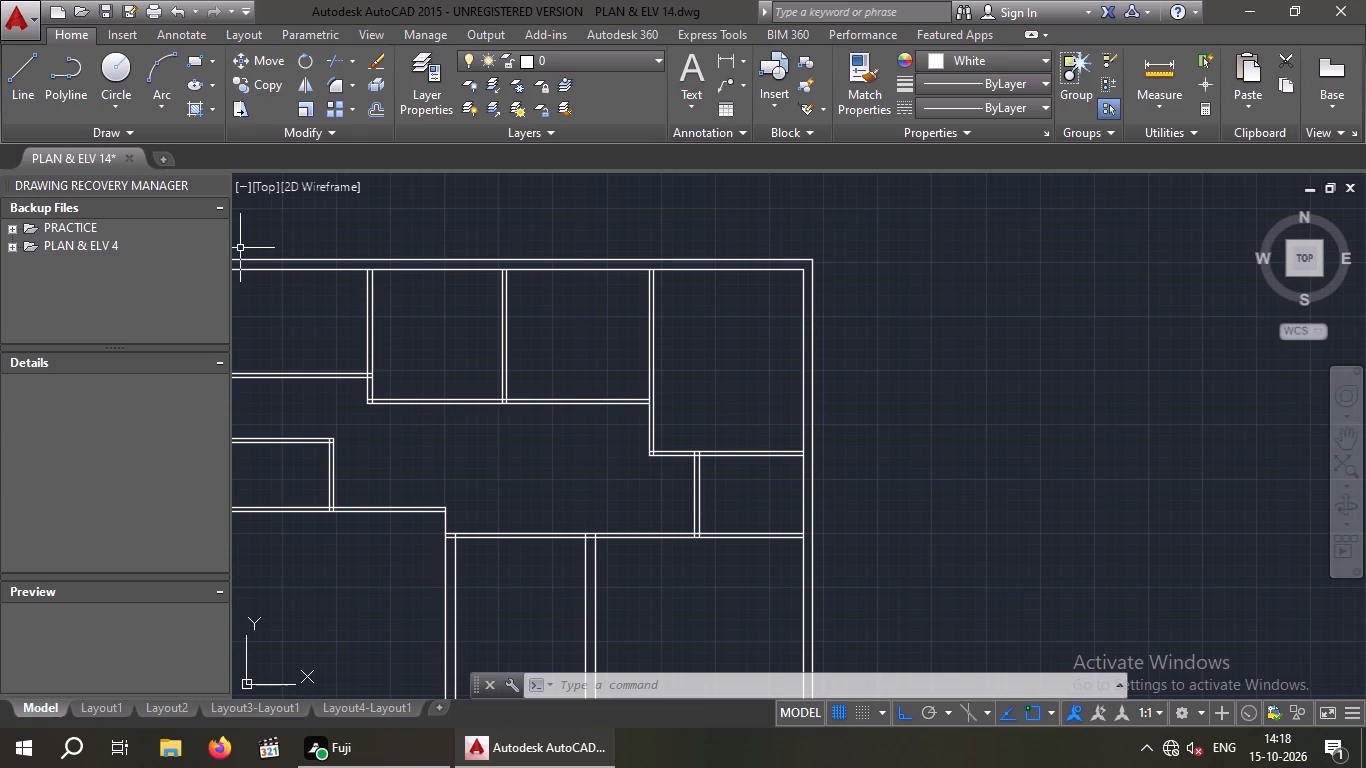
Examine the new plan's room layout around the central hall and the left passage.
middle_click_drag(414, 433, 712, 379)
middle_click_drag(709, 376, 586, 348)
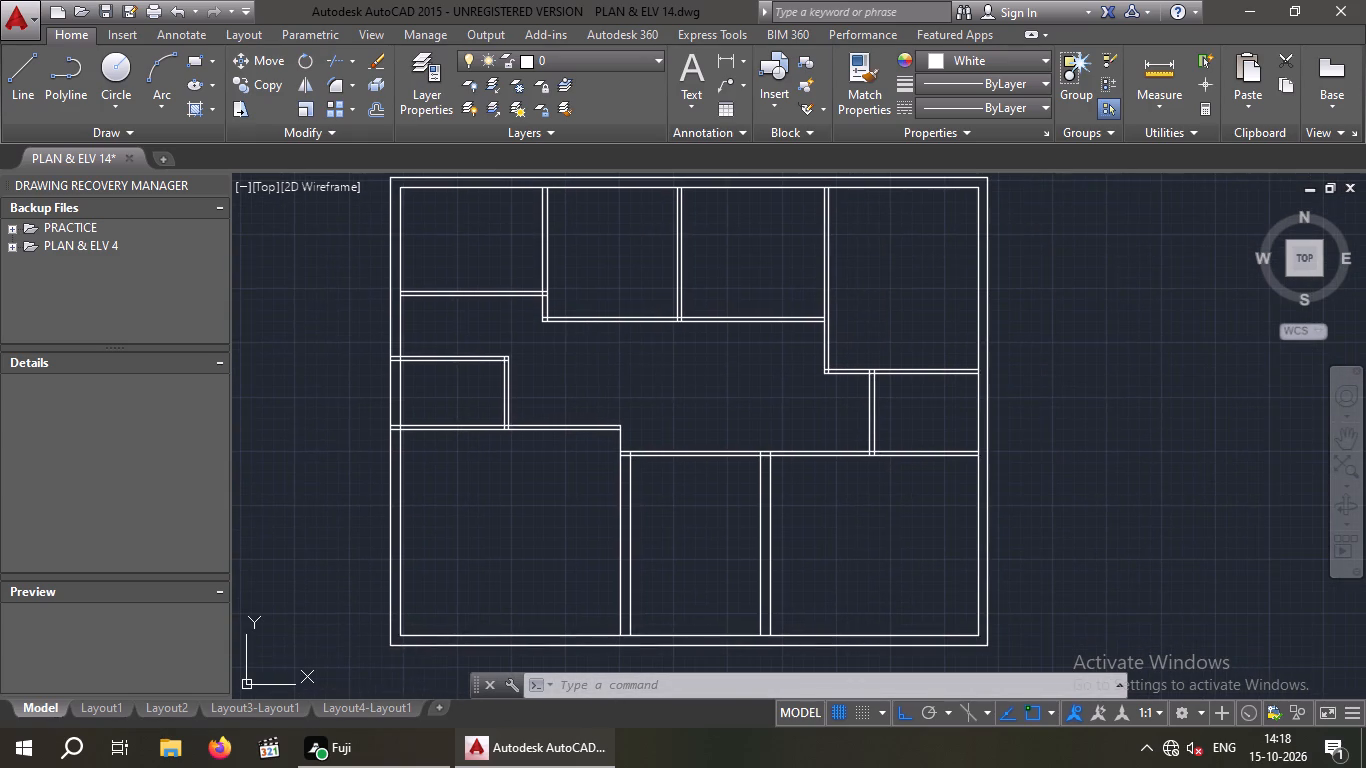
middle_click_drag(674, 386, 585, 368)
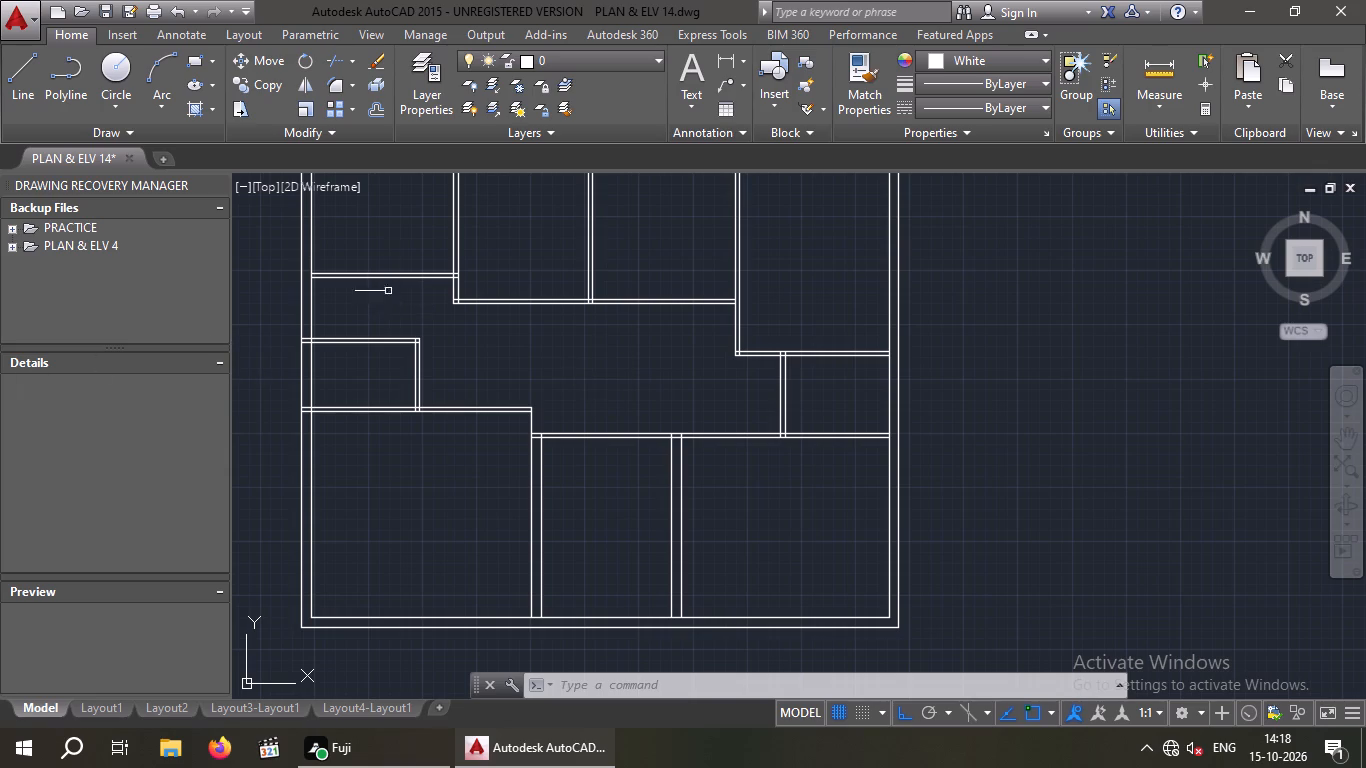
scroll(394, 295, "down", 1)
middle_click_drag(406, 319, 418, 386)
key("Escape")
key("Escape")
scroll(421, 355, "up", 2)
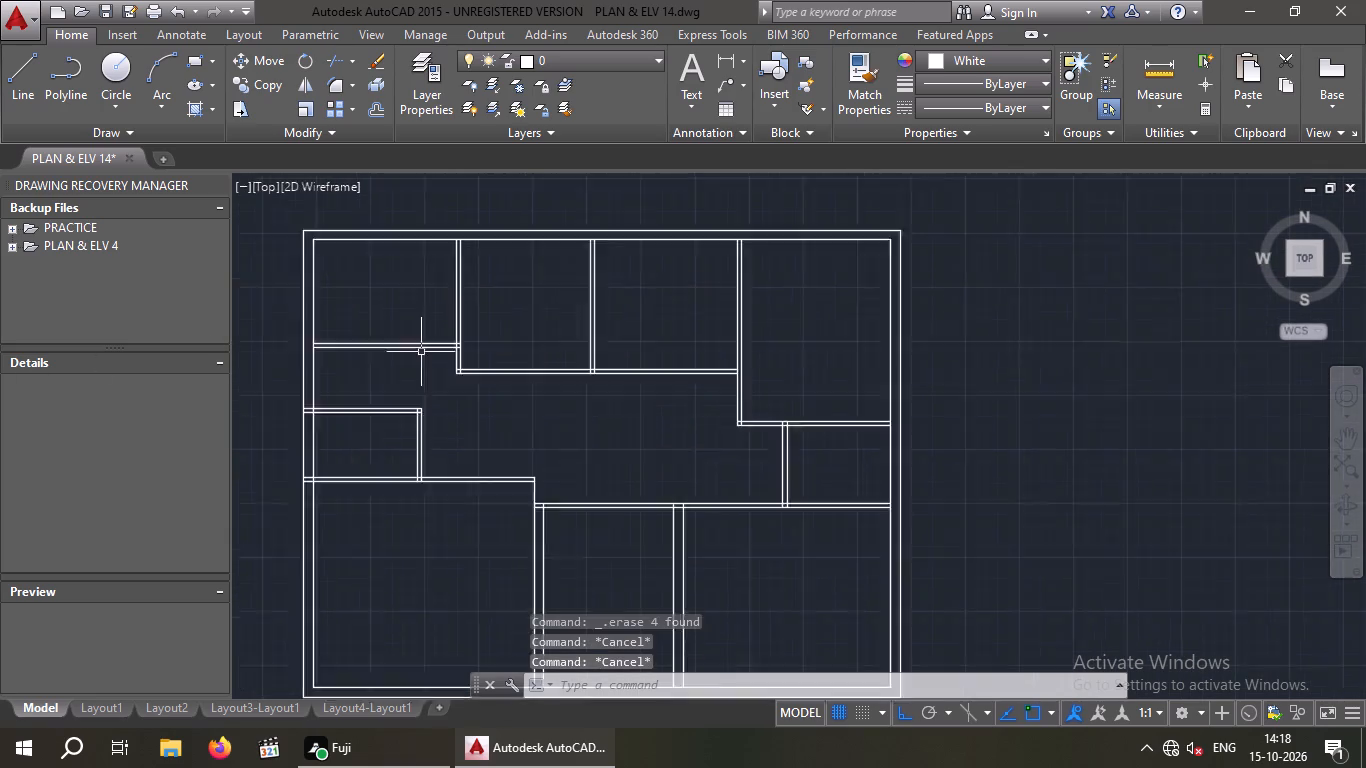
scroll(421, 352, "up", 1)
scroll(432, 342, "down", 2)
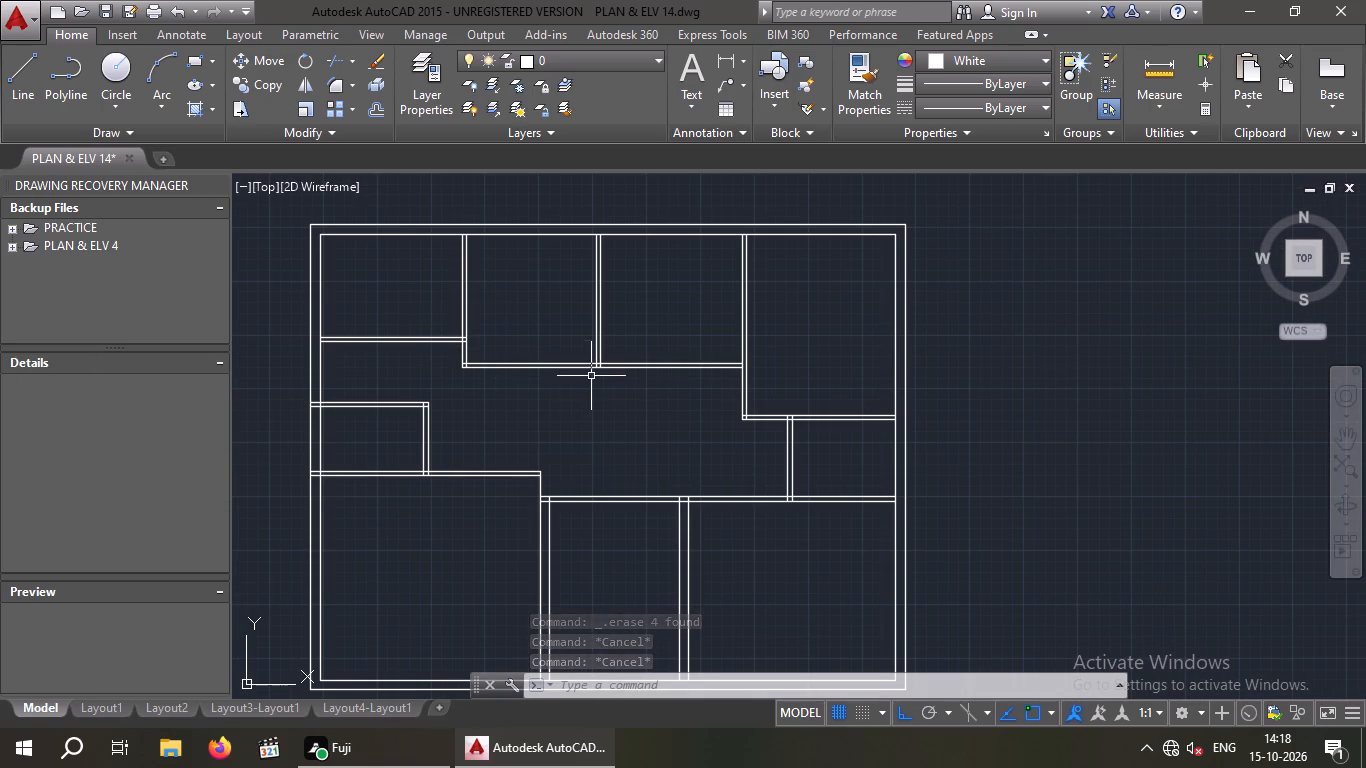
Offset the vertical partition between the second and third upper rooms 3' toward the second room.
key("o")
key("Return")
key("3")
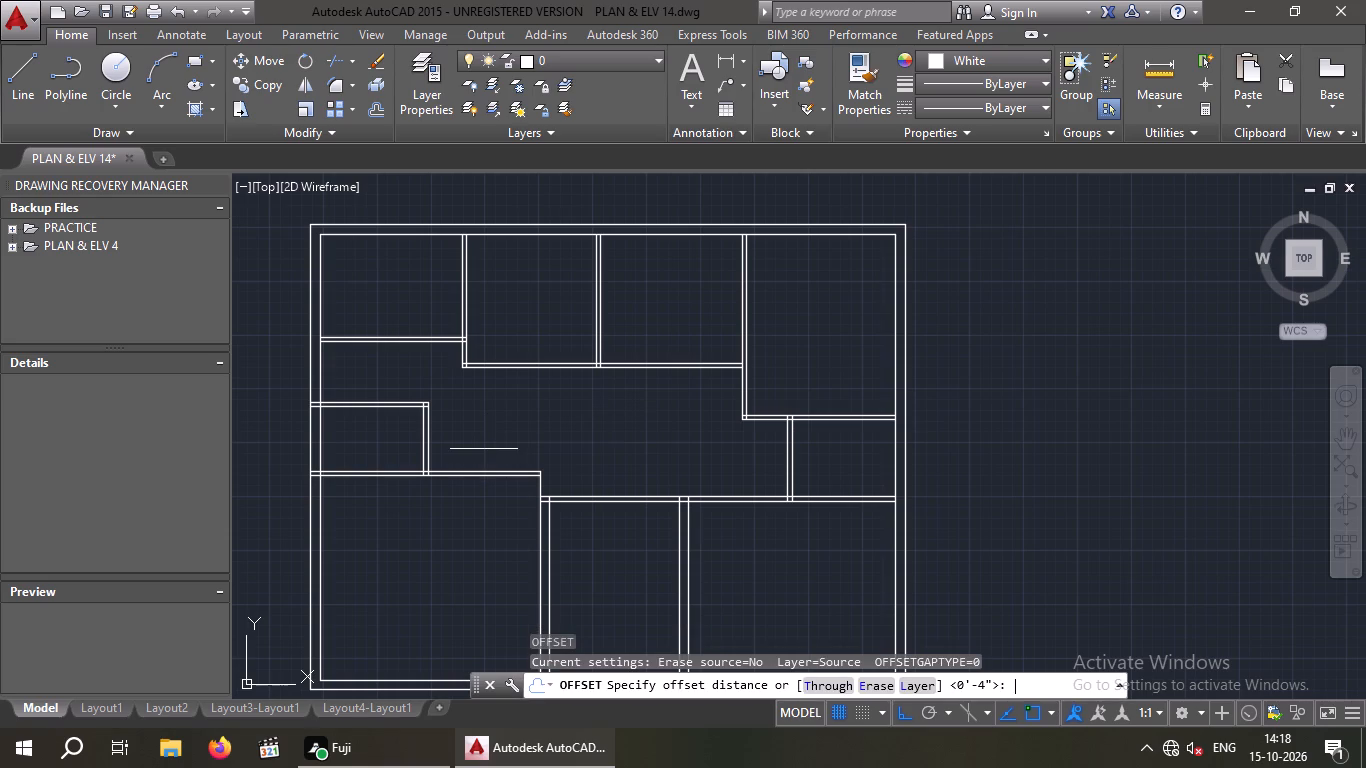
key("apostrophe")
key("Return")
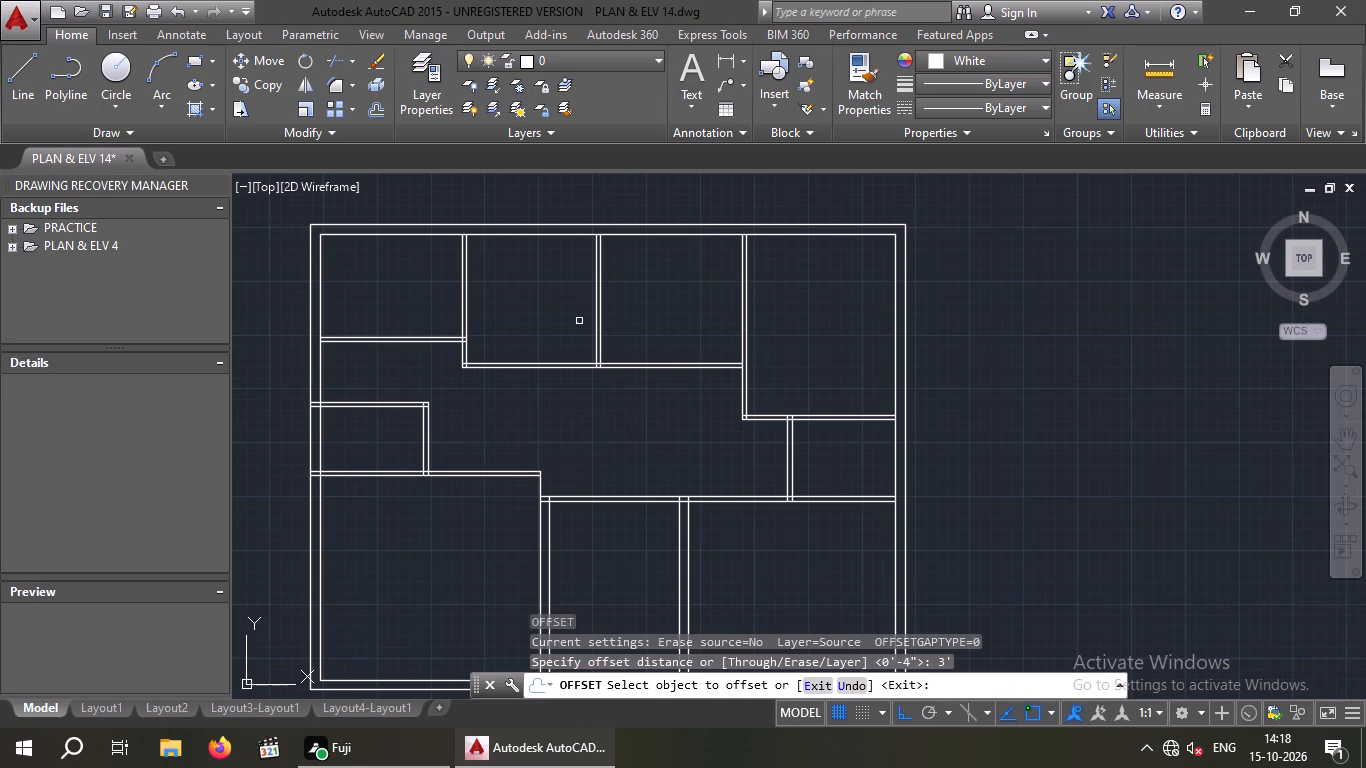
scroll(579, 320, "up", 2)
left_click_drag(619, 341, 566, 343)
left_click(480, 336)
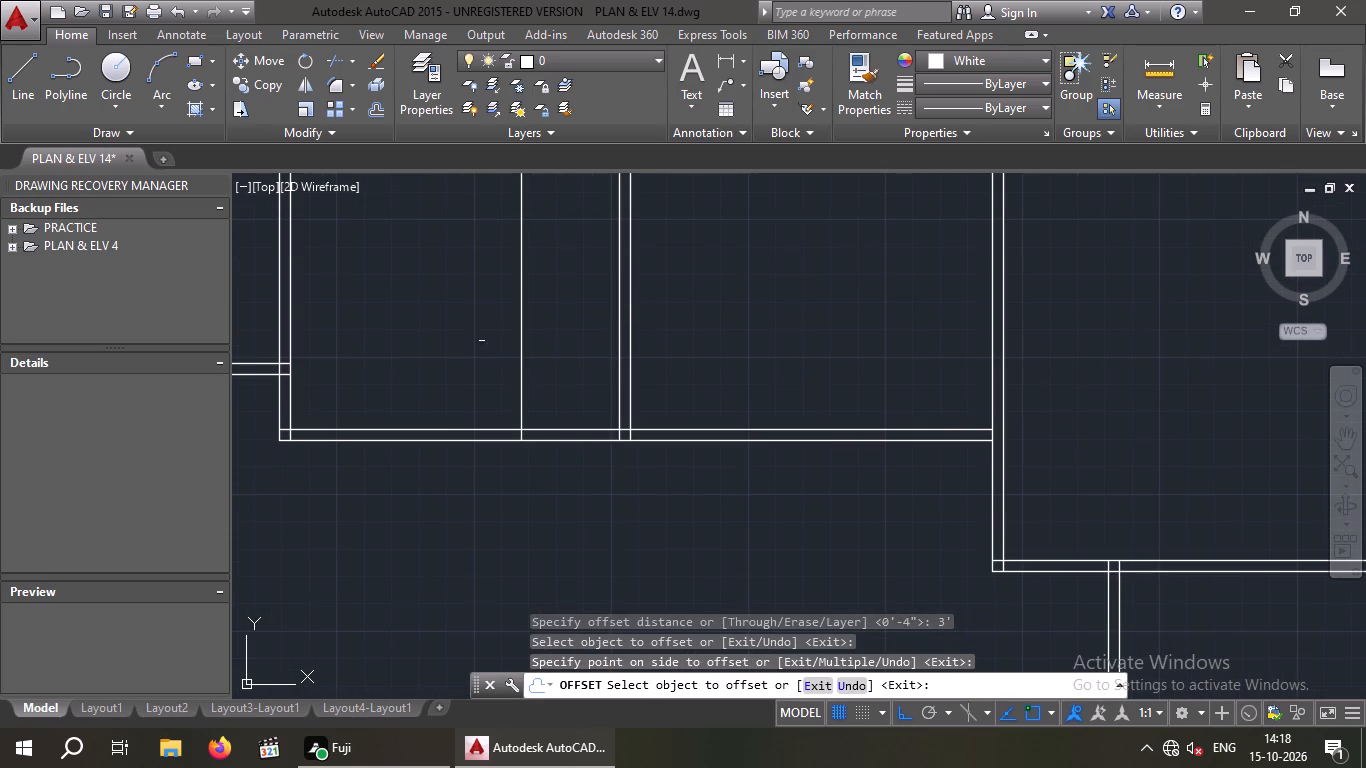
scroll(488, 342, "down", 1)
key("Escape")
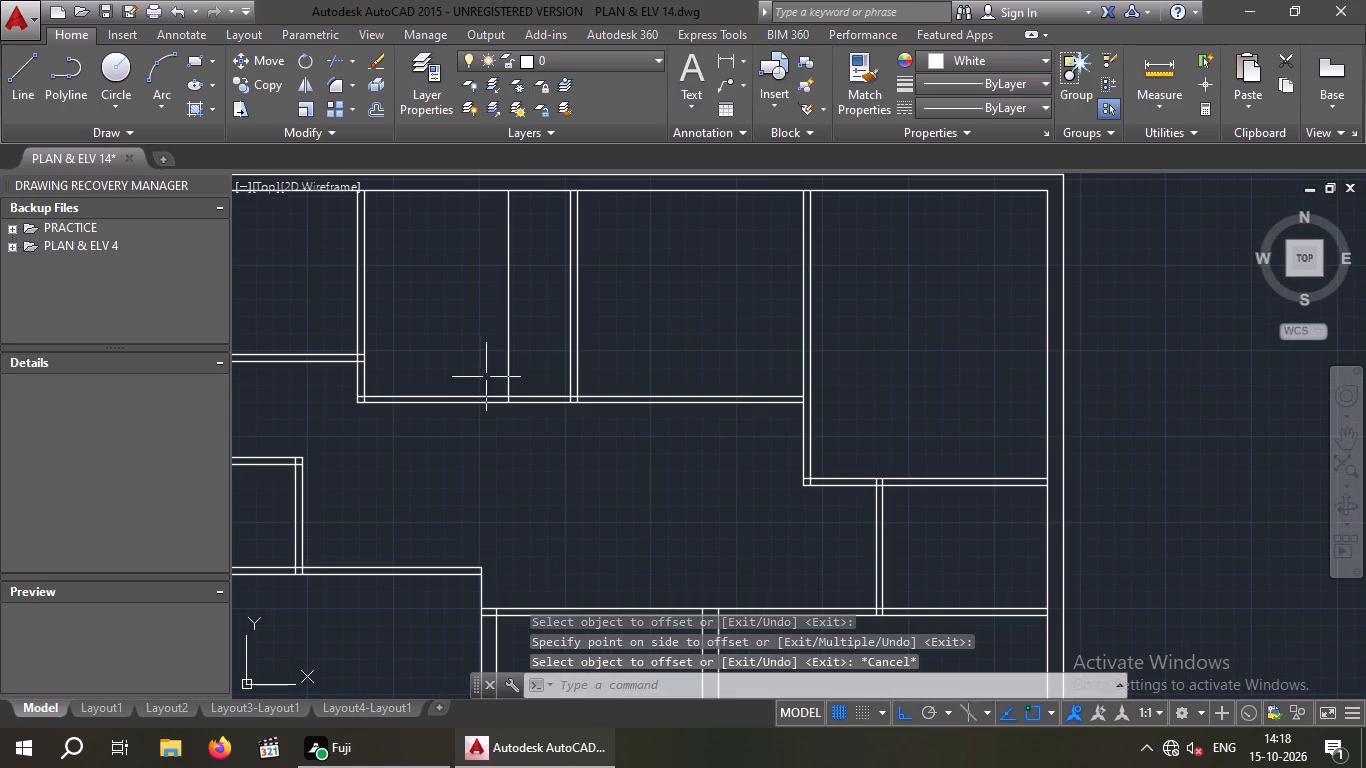
Trim the offset line above the hall's upper partition, and that partition from the line to the upper-left room's vertical wall.
key("t")
key("r")
key("space")
key("space")
left_click_drag(533, 296, 487, 316)
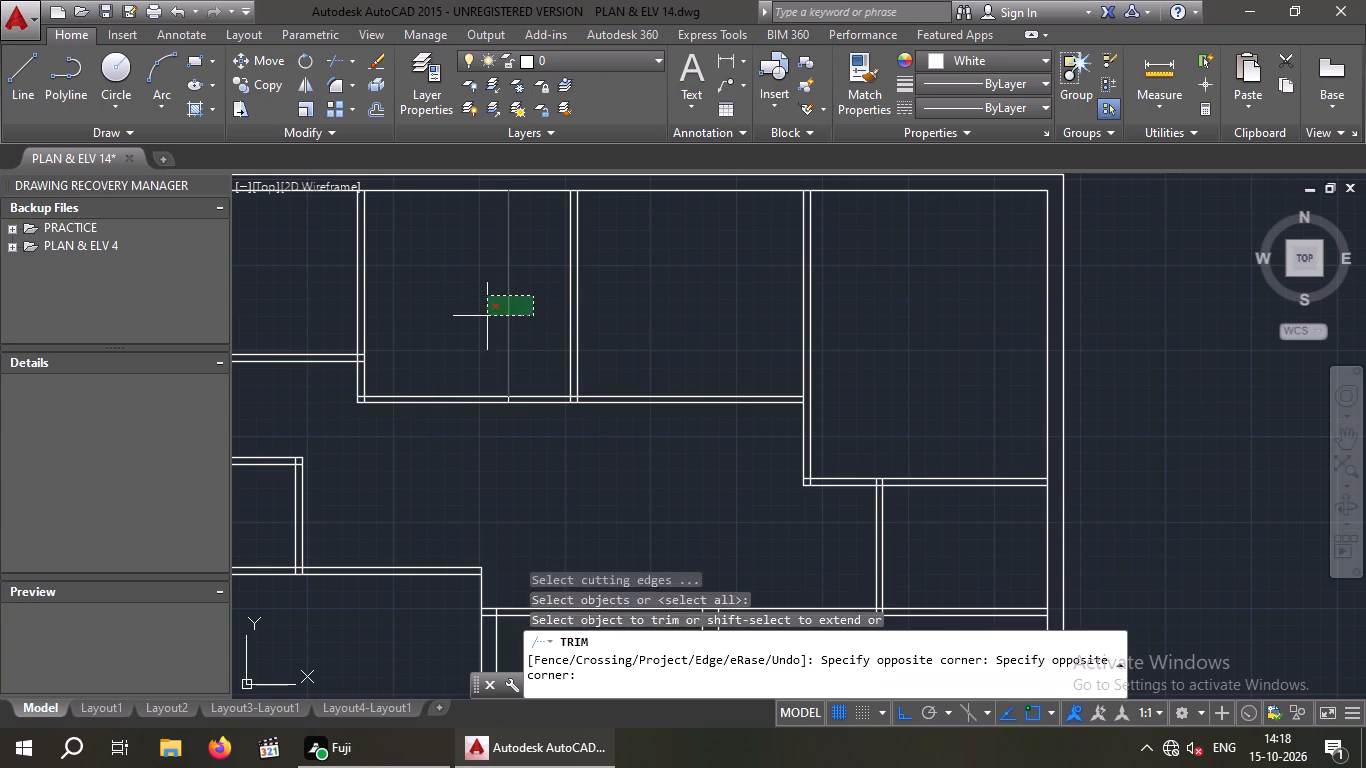
left_click_drag(488, 316, 484, 325)
left_click(451, 471)
left_click(427, 370)
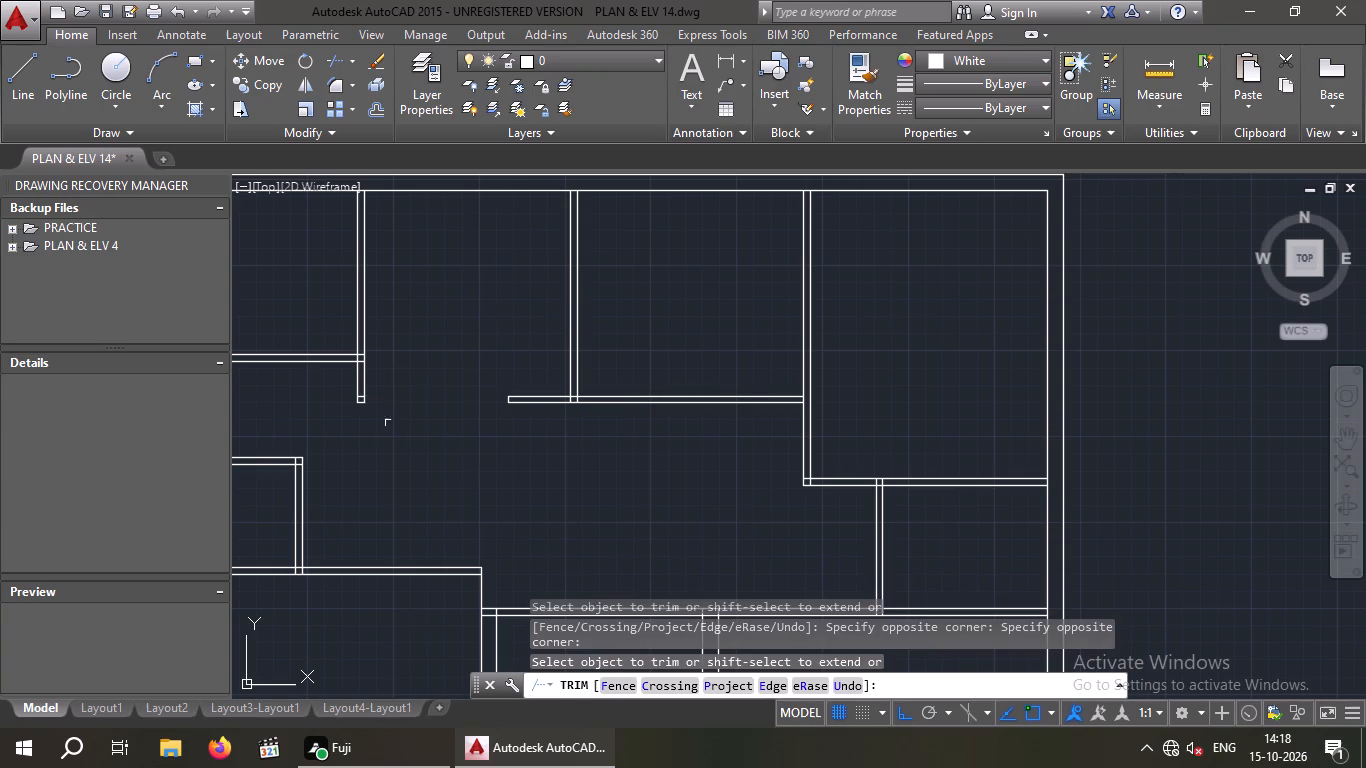
Remove the vertical wall stub projecting below the upper-left room's lower partition, including its leftover line pieces.
scroll(396, 381, "down", 1)
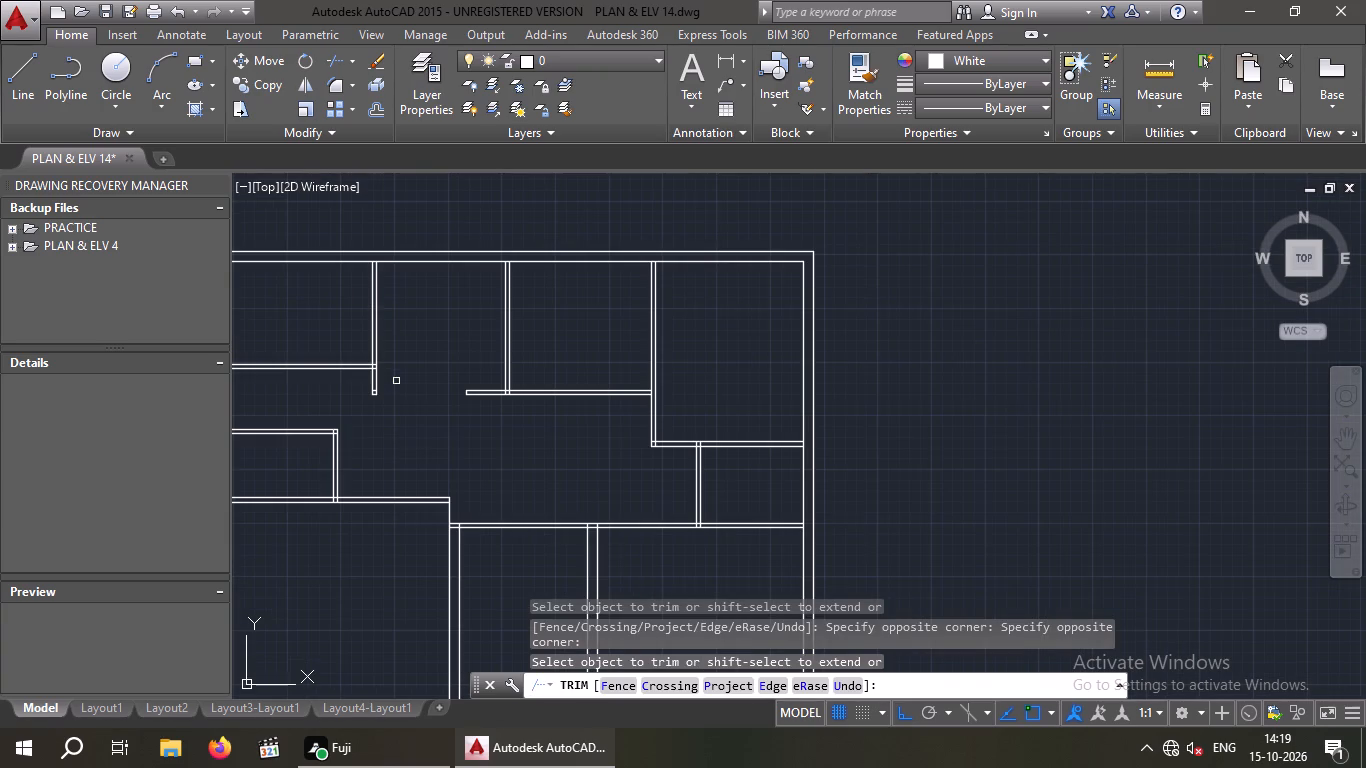
middle_click_drag(392, 380, 532, 377)
scroll(513, 383, "up", 1)
left_click_drag(585, 348, 535, 377)
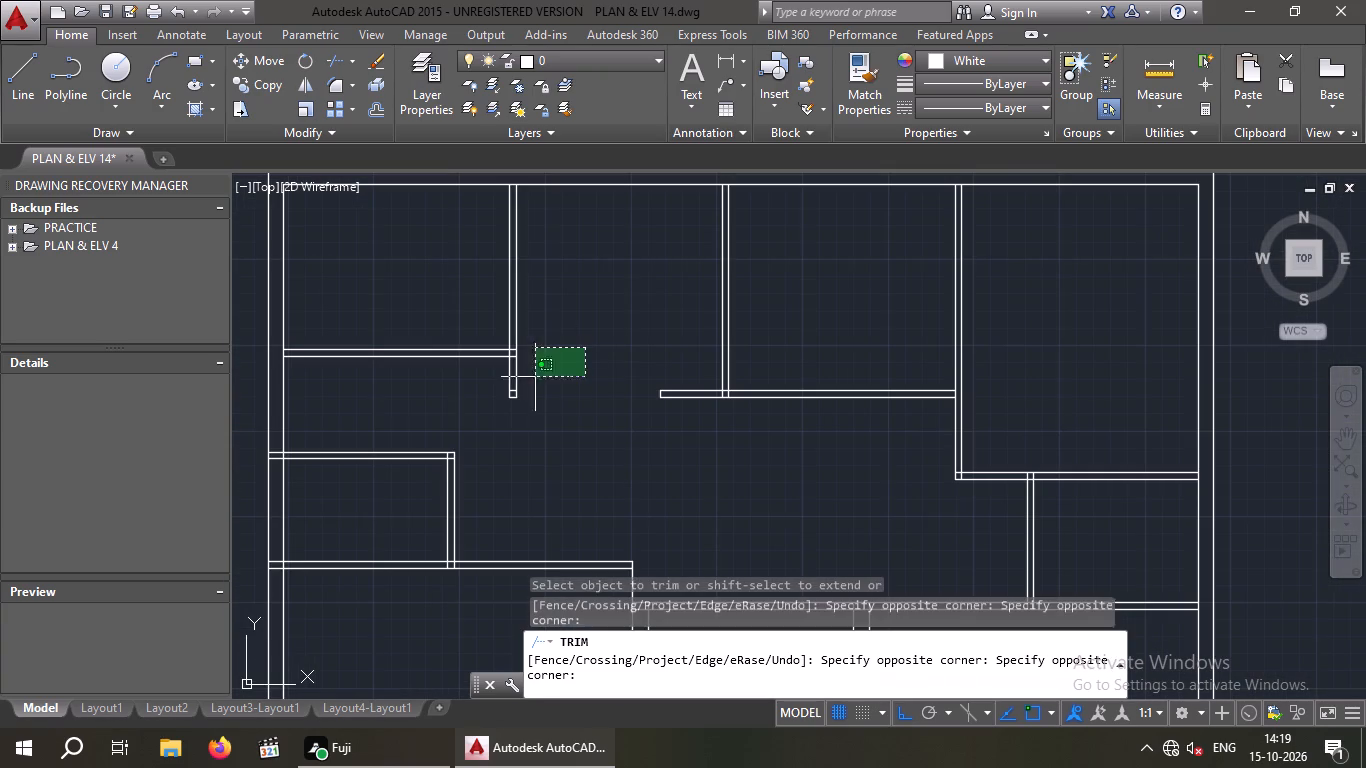
left_click_drag(535, 377, 516, 385)
left_click(540, 377)
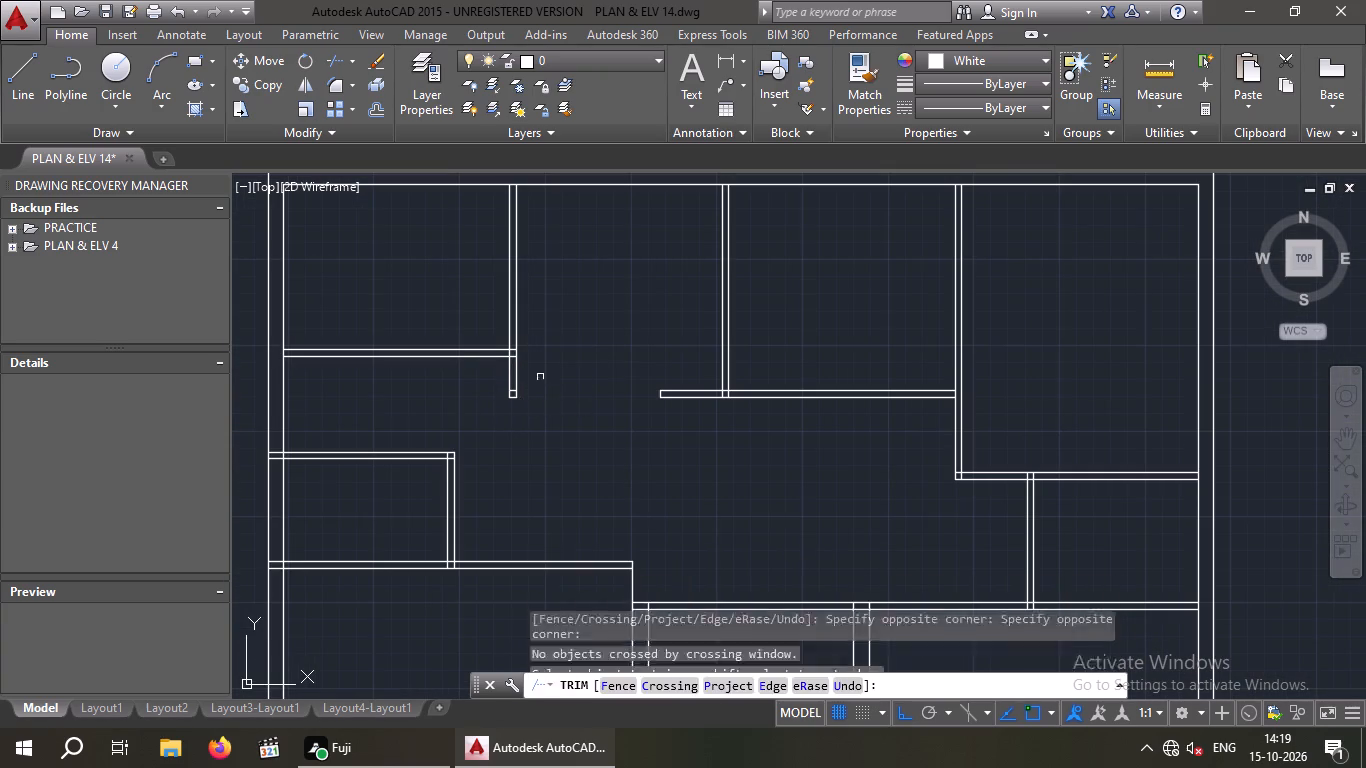
left_click_drag(546, 367, 488, 388)
left_click(489, 390)
key("Escape")
left_click_drag(556, 374, 492, 404)
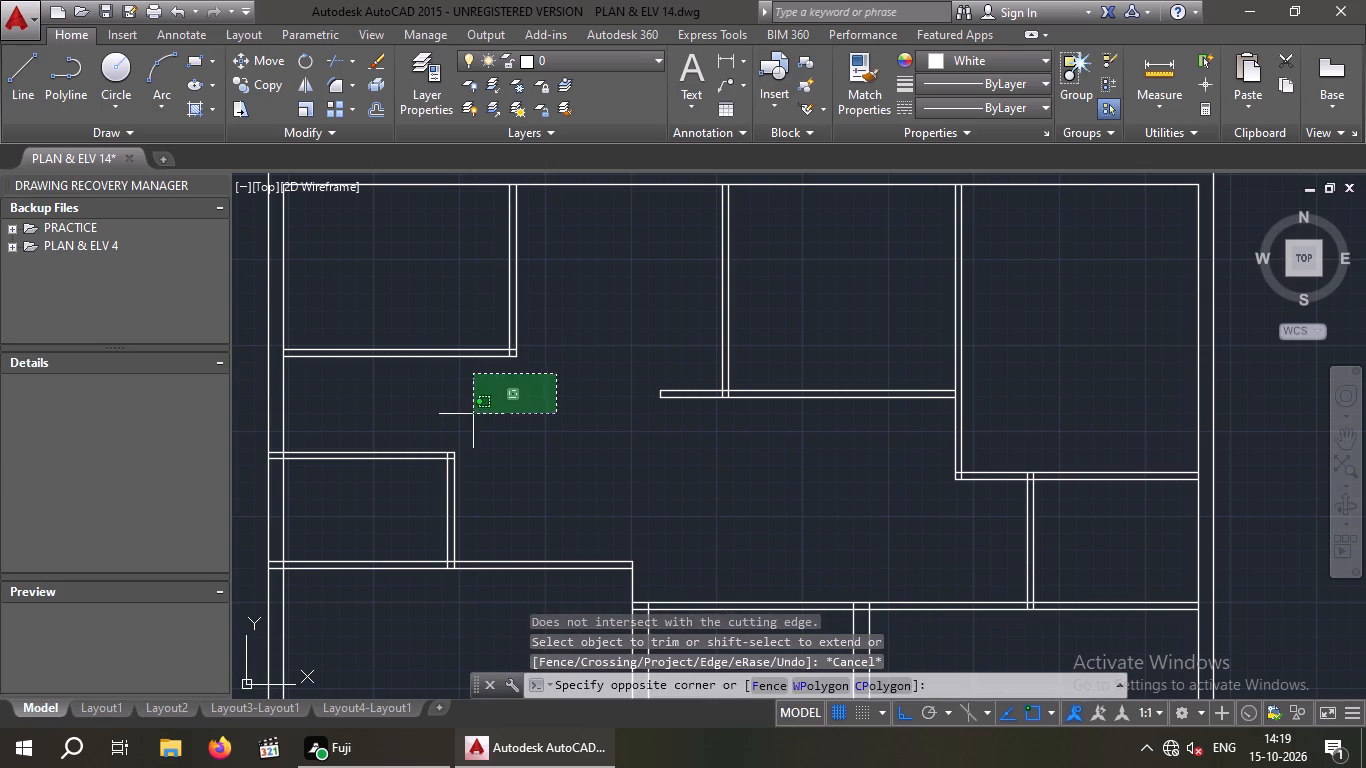
left_click(474, 414)
key("Delete")
Offset the inner left and inner top outer-wall lines 2'6" into the upper-left room.
middle_click_drag(510, 403, 513, 466)
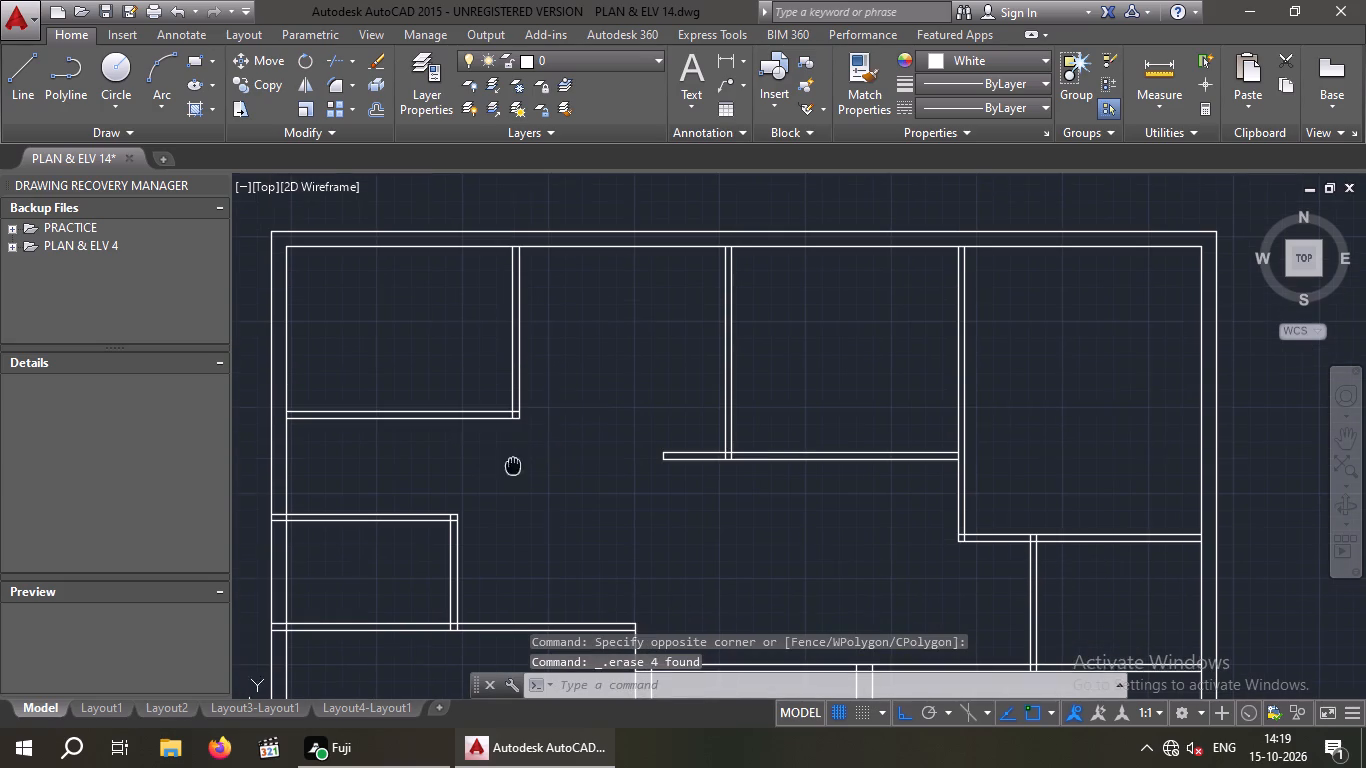
middle_click_drag(513, 466, 513, 467)
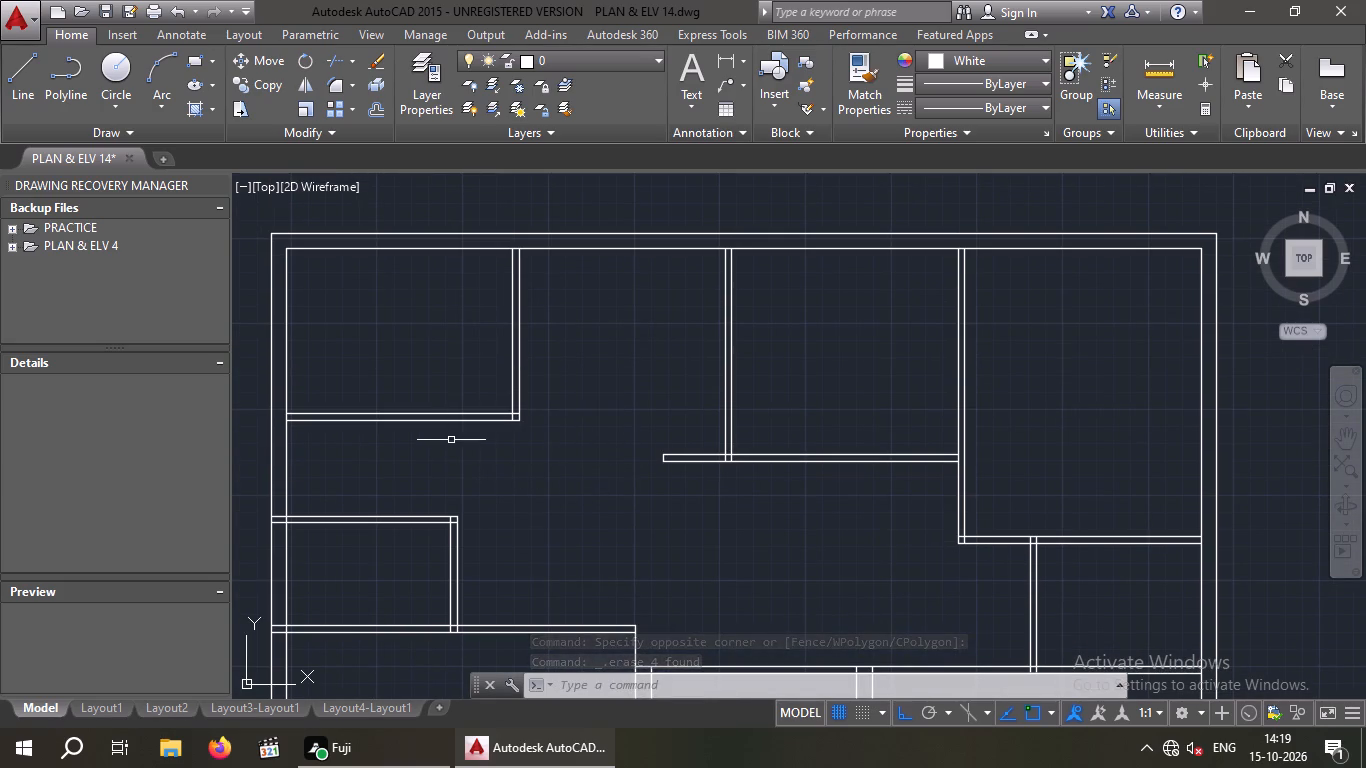
key("Escape")
key("Escape")
key("Escape")
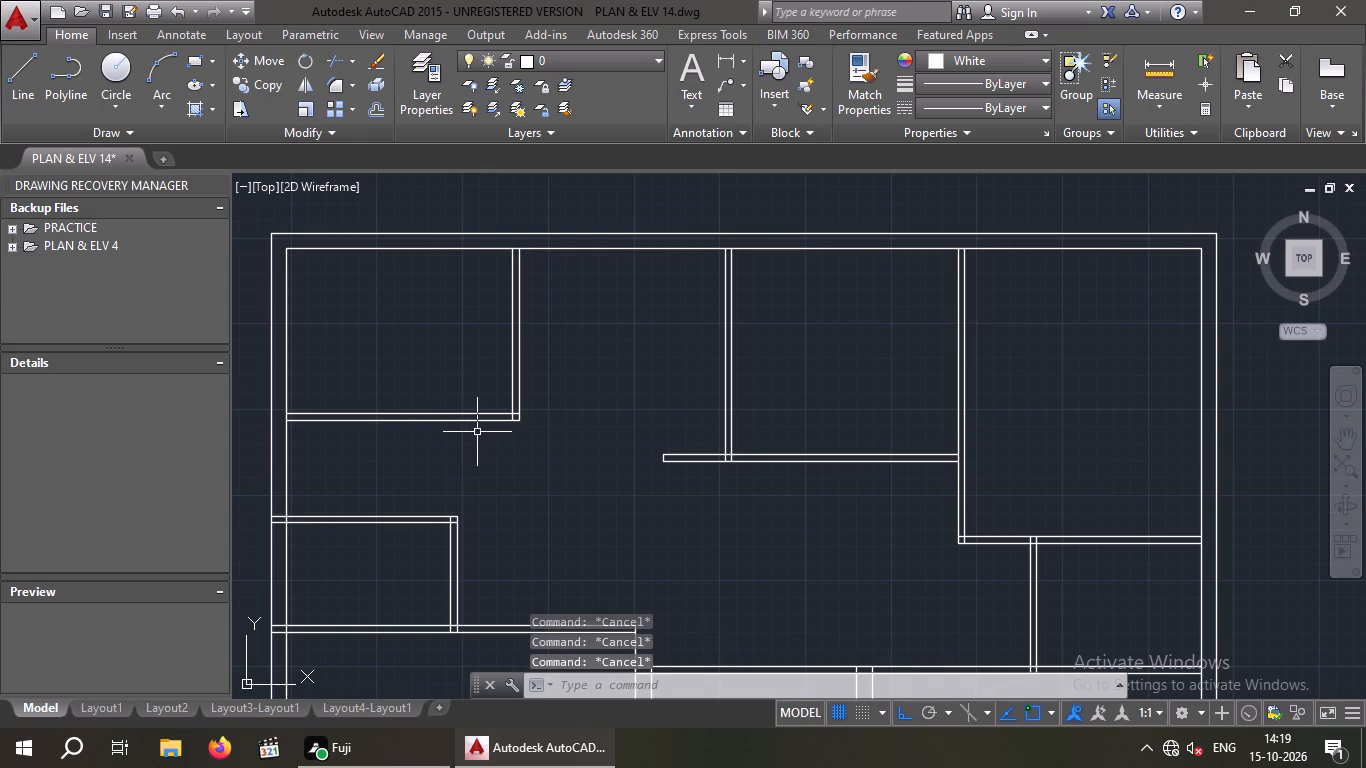
key("o")
key("Return")
key("2")
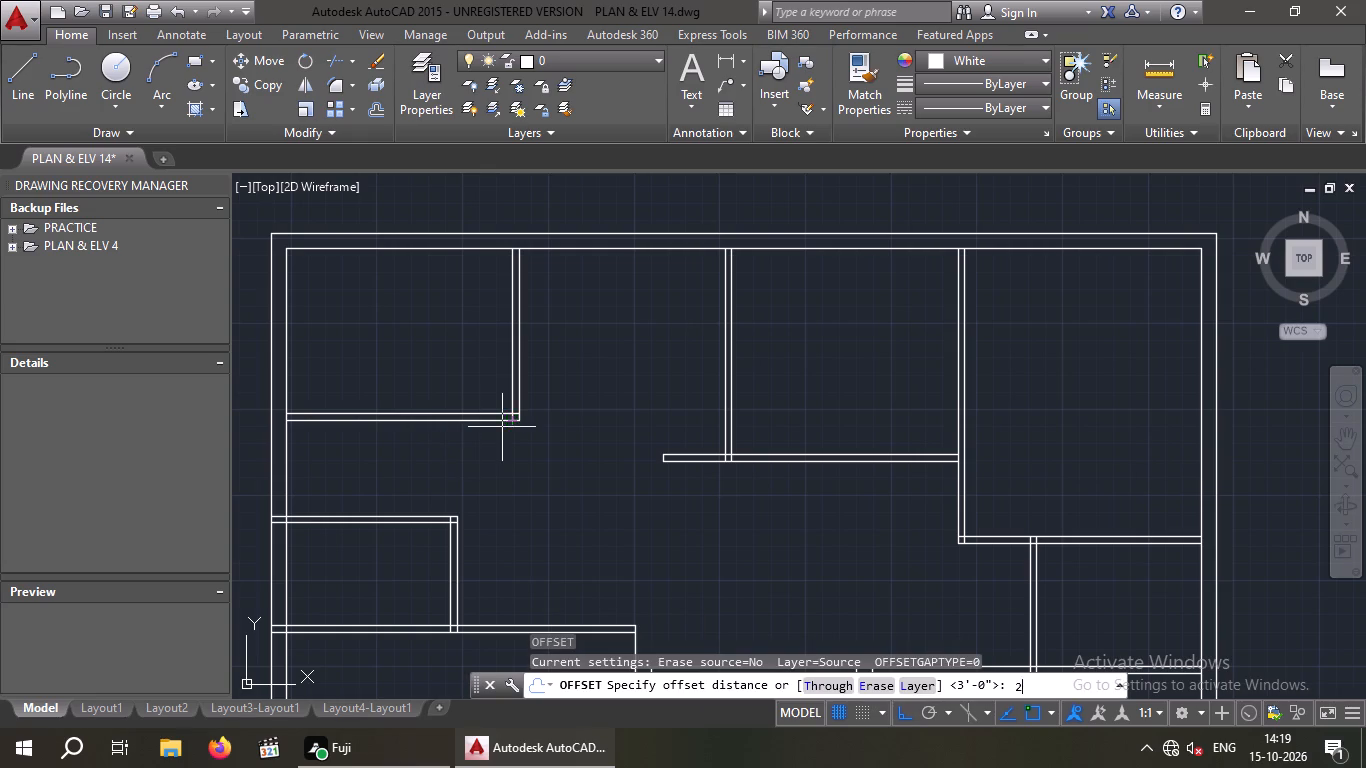
key("apostrophe")
key("6")
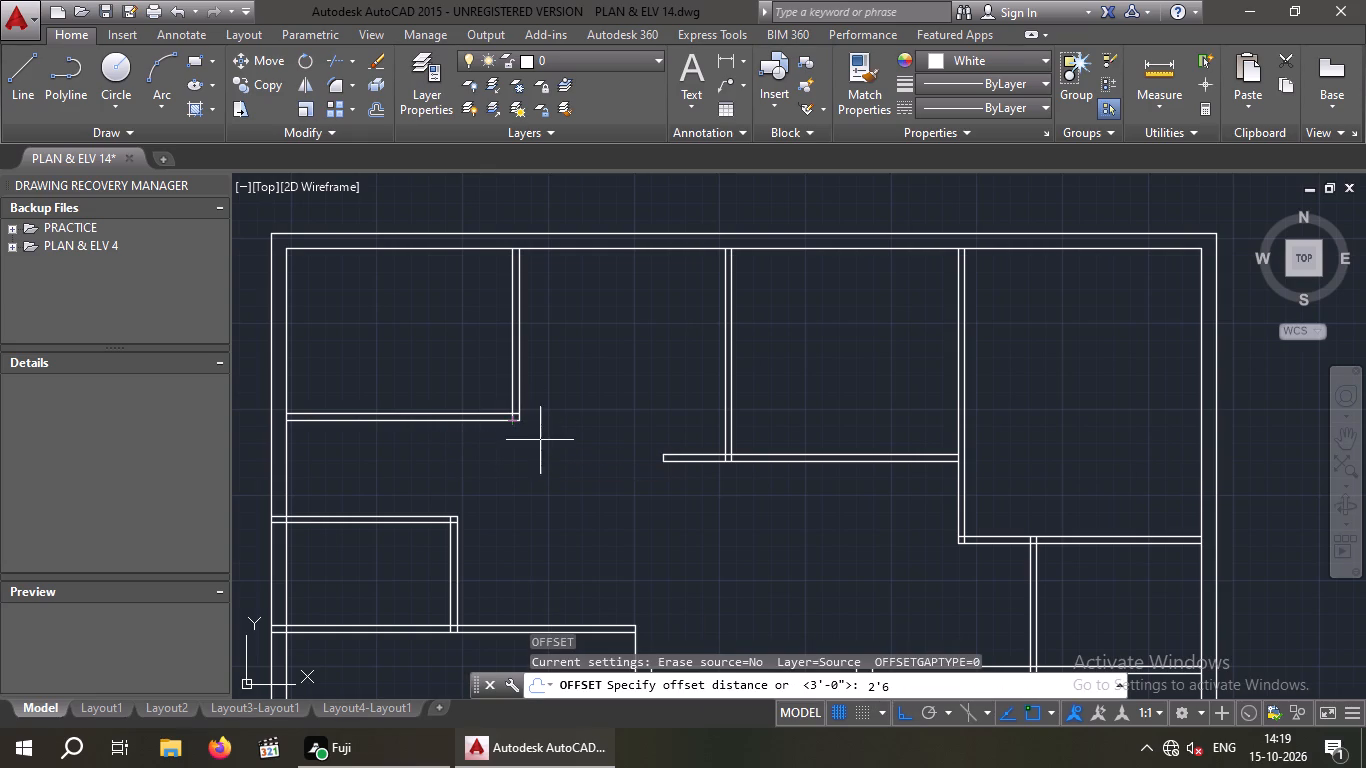
key("shift+quotedbl")
key("Return")
left_click_drag(287, 370, 324, 369)
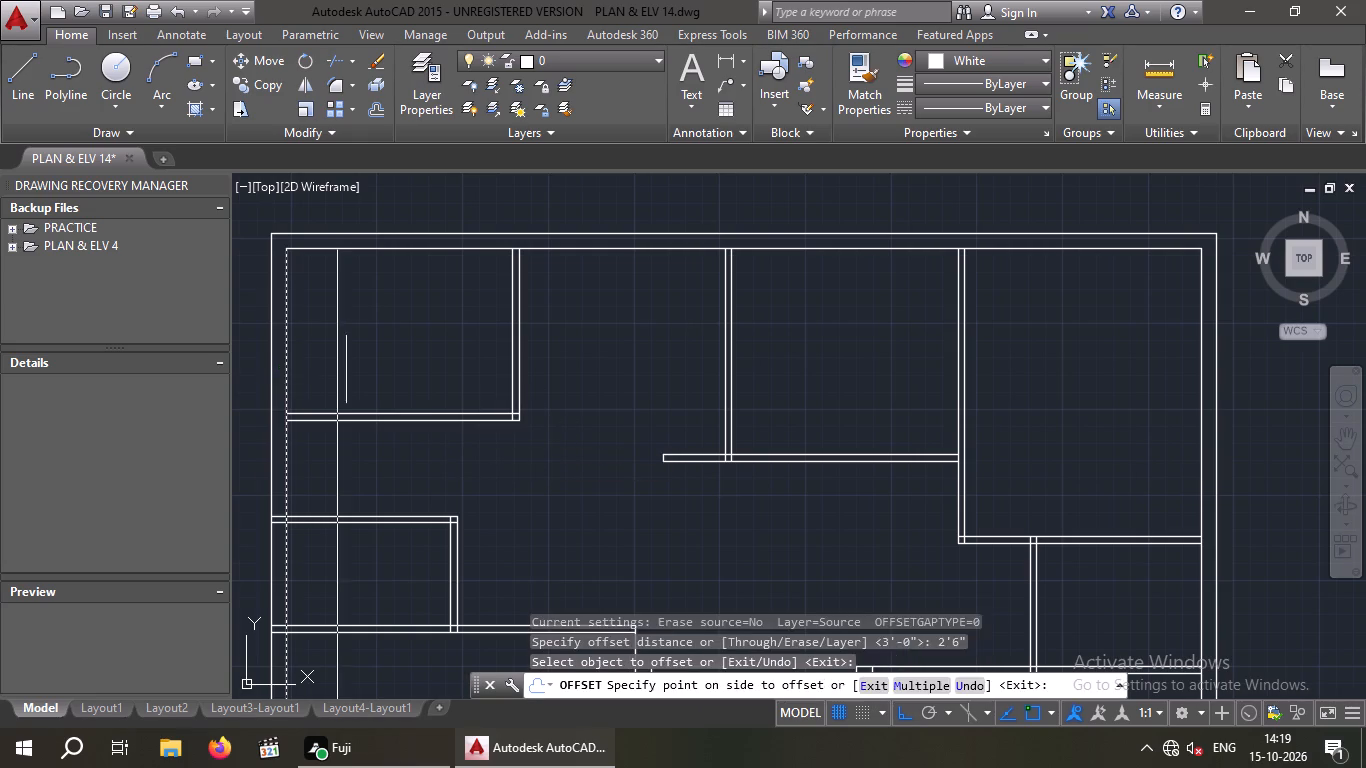
left_click(353, 368)
left_click(416, 250)
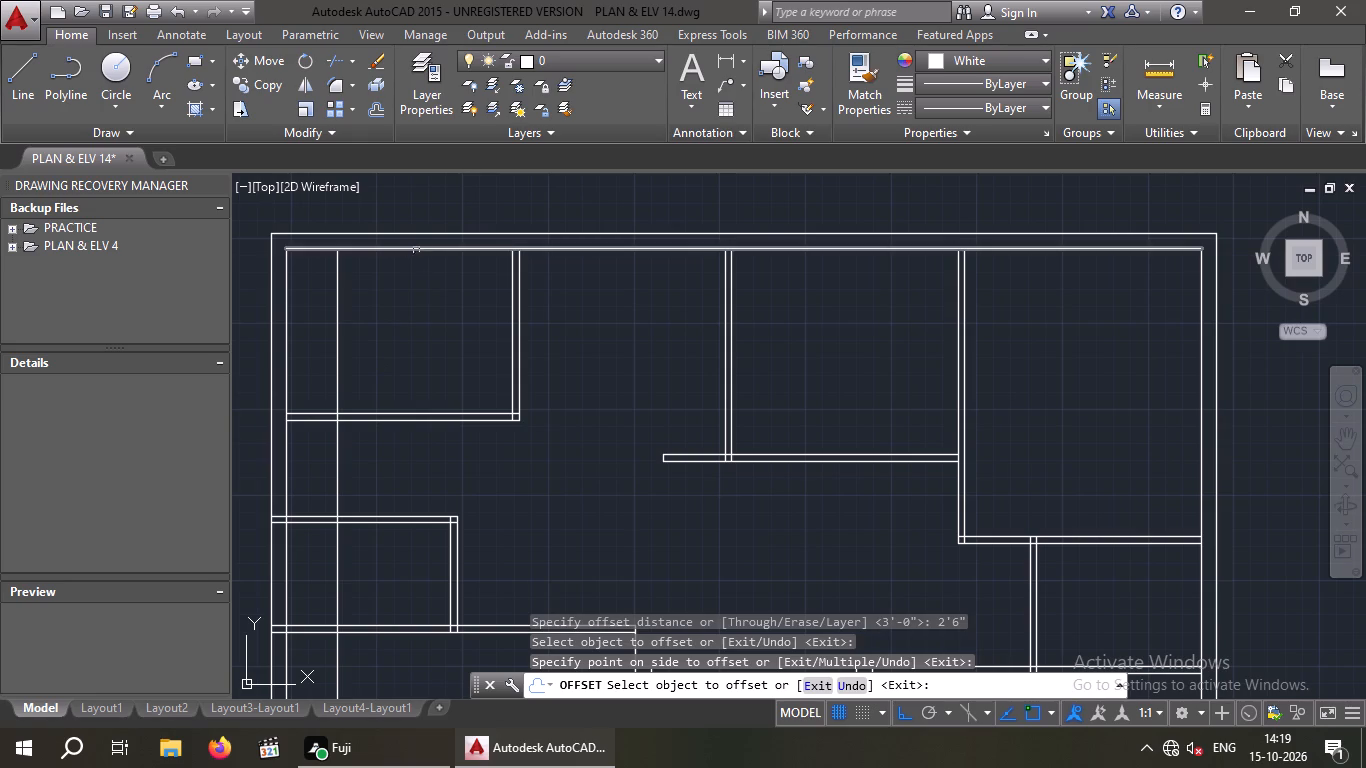
left_click(419, 283)
key("Escape")
key("Escape")
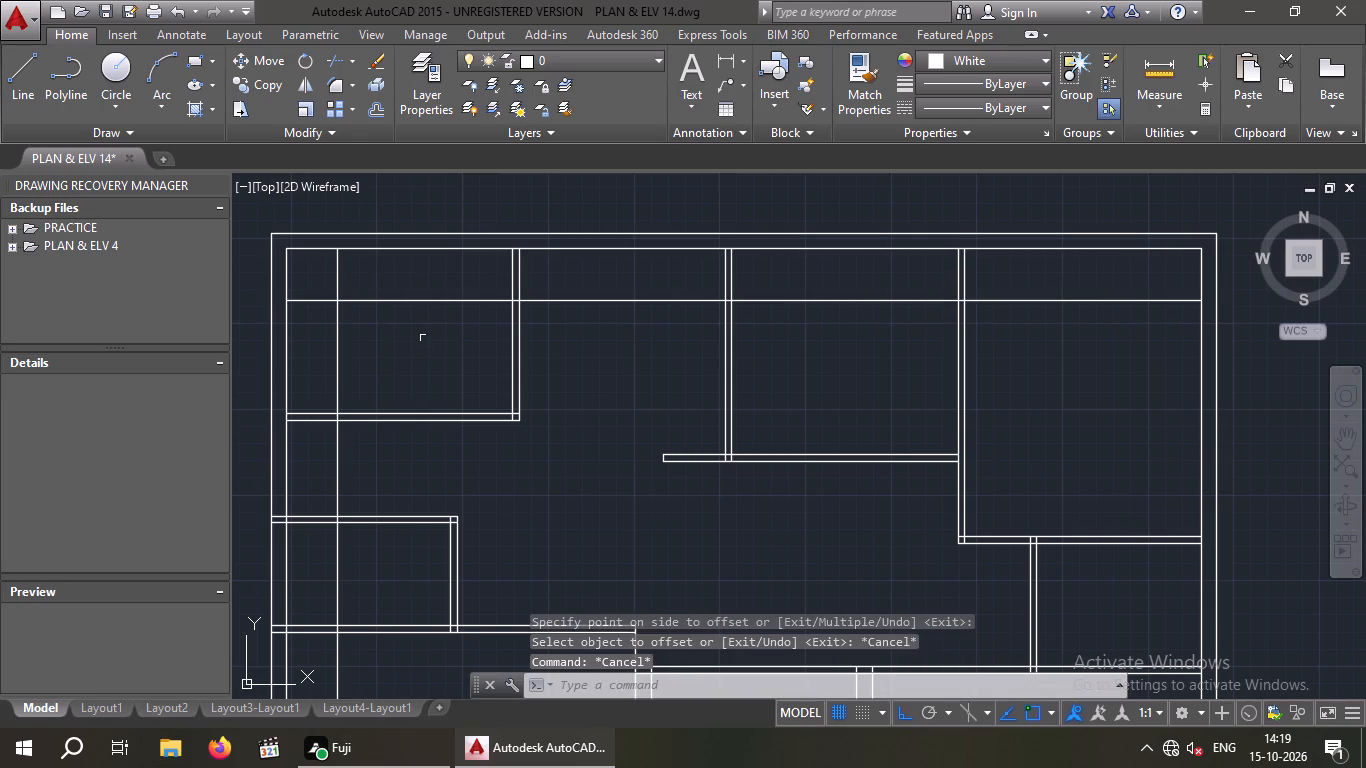
Trim the offset vertical line in the left passage and the offset horizontal line across the second upper room.
key("t")
key("r")
key("space")
key("space")
scroll(331, 440, "up", 2)
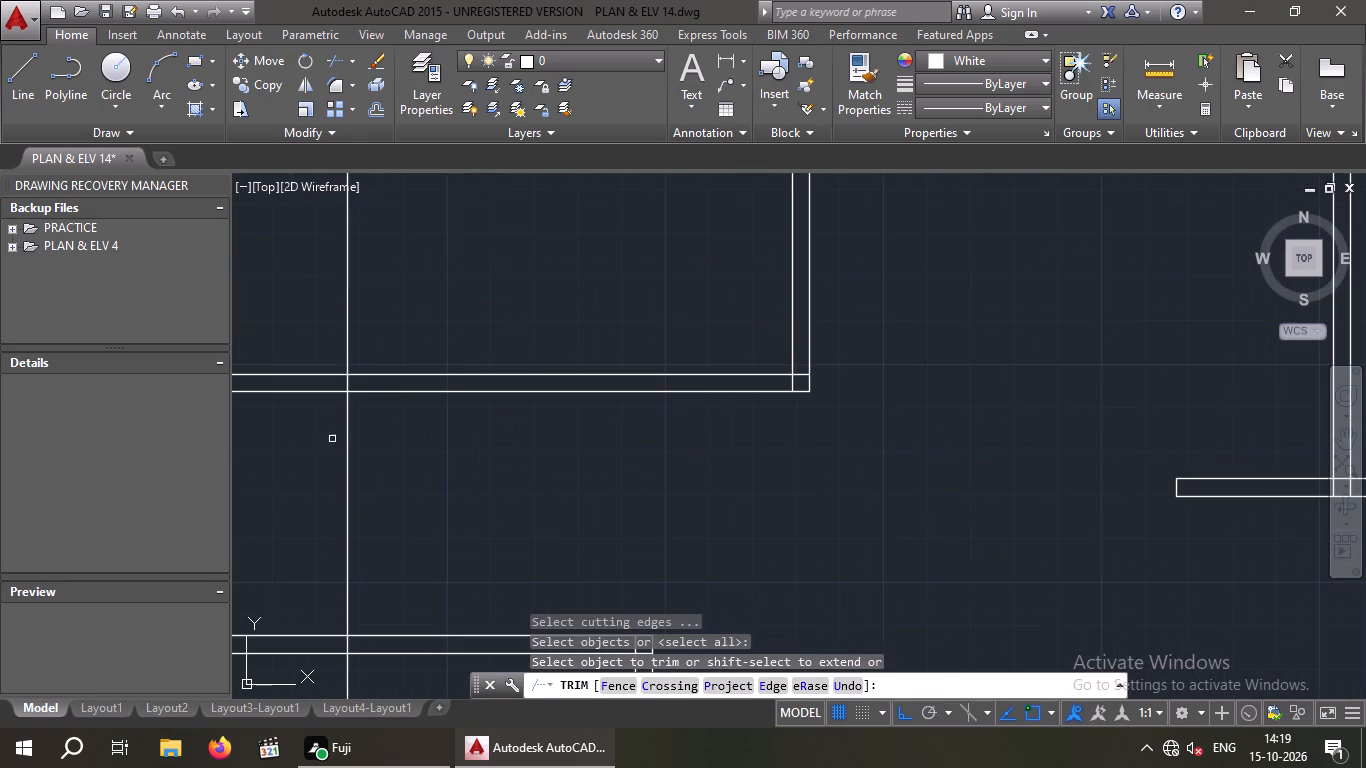
left_click_drag(400, 433, 308, 479)
left_click(306, 479)
scroll(327, 469, "down", 3)
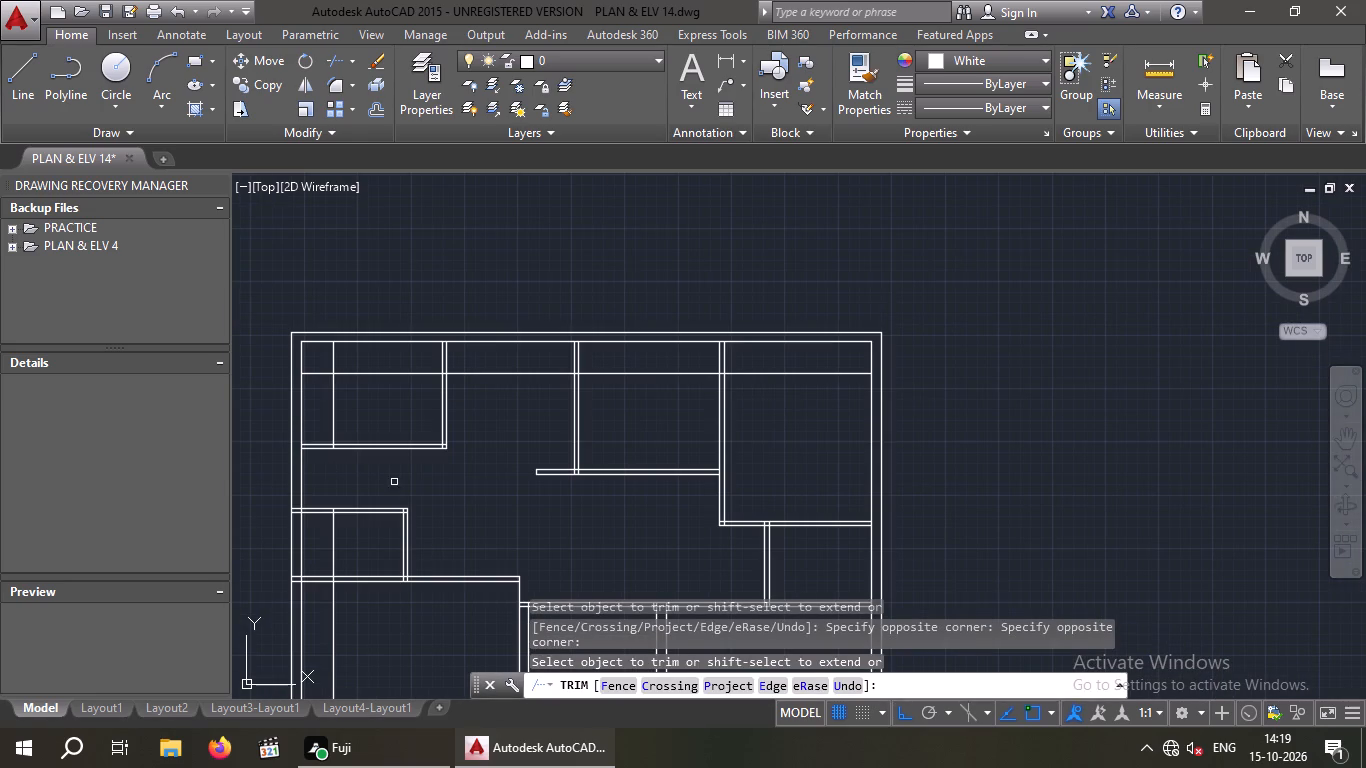
left_click(503, 410)
left_click(479, 365)
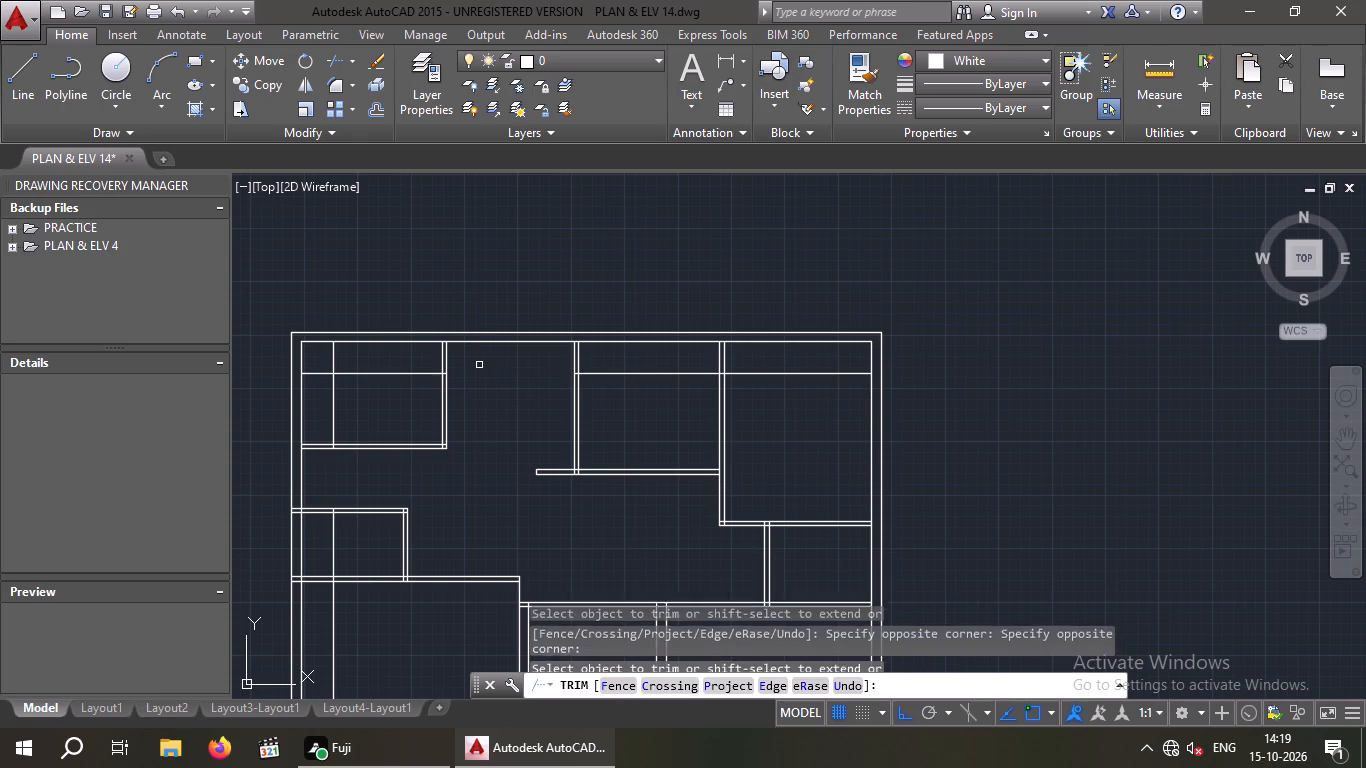
Erase the leftover offset pieces across the two right upper rooms and through the left rooms below the passage.
key("Escape")
left_click_drag(636, 401, 622, 375)
left_click(616, 365)
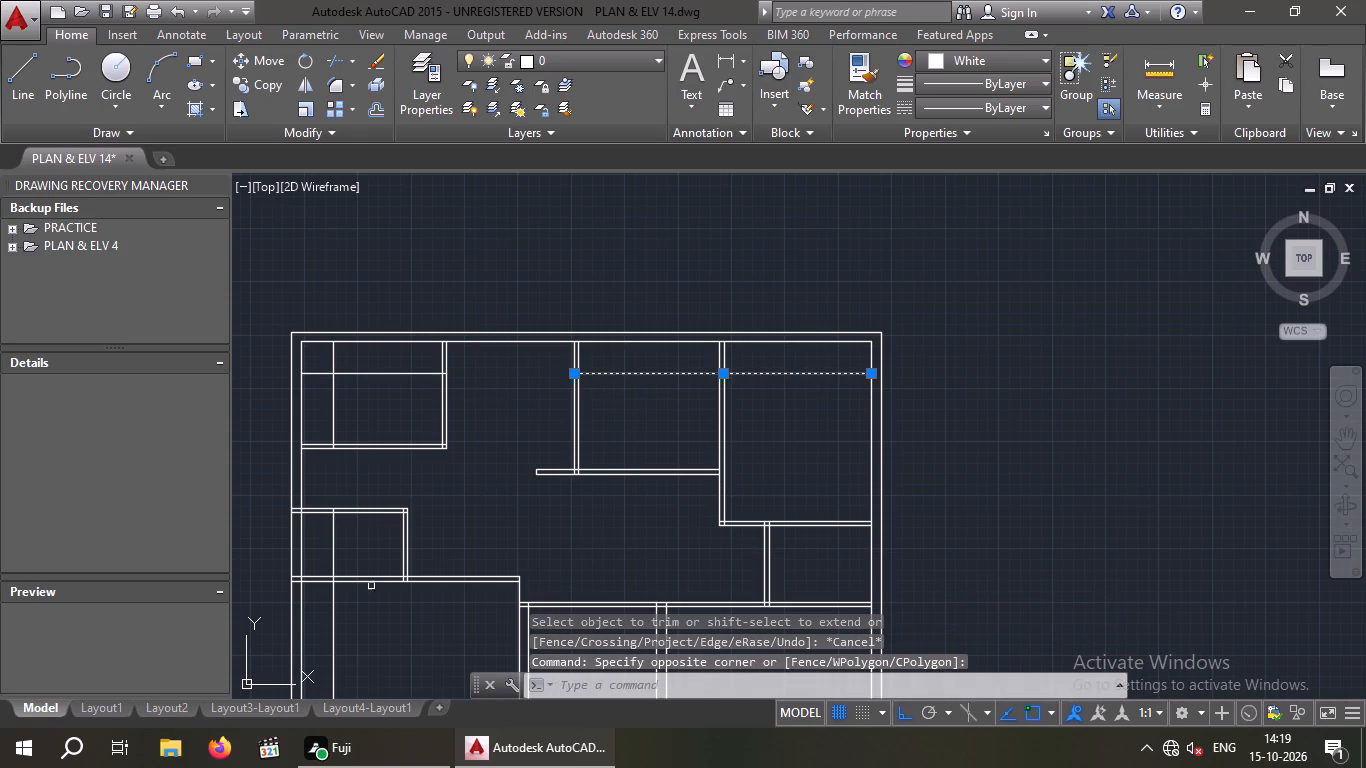
left_click_drag(384, 540, 317, 550)
left_click(315, 547)
key("Delete")
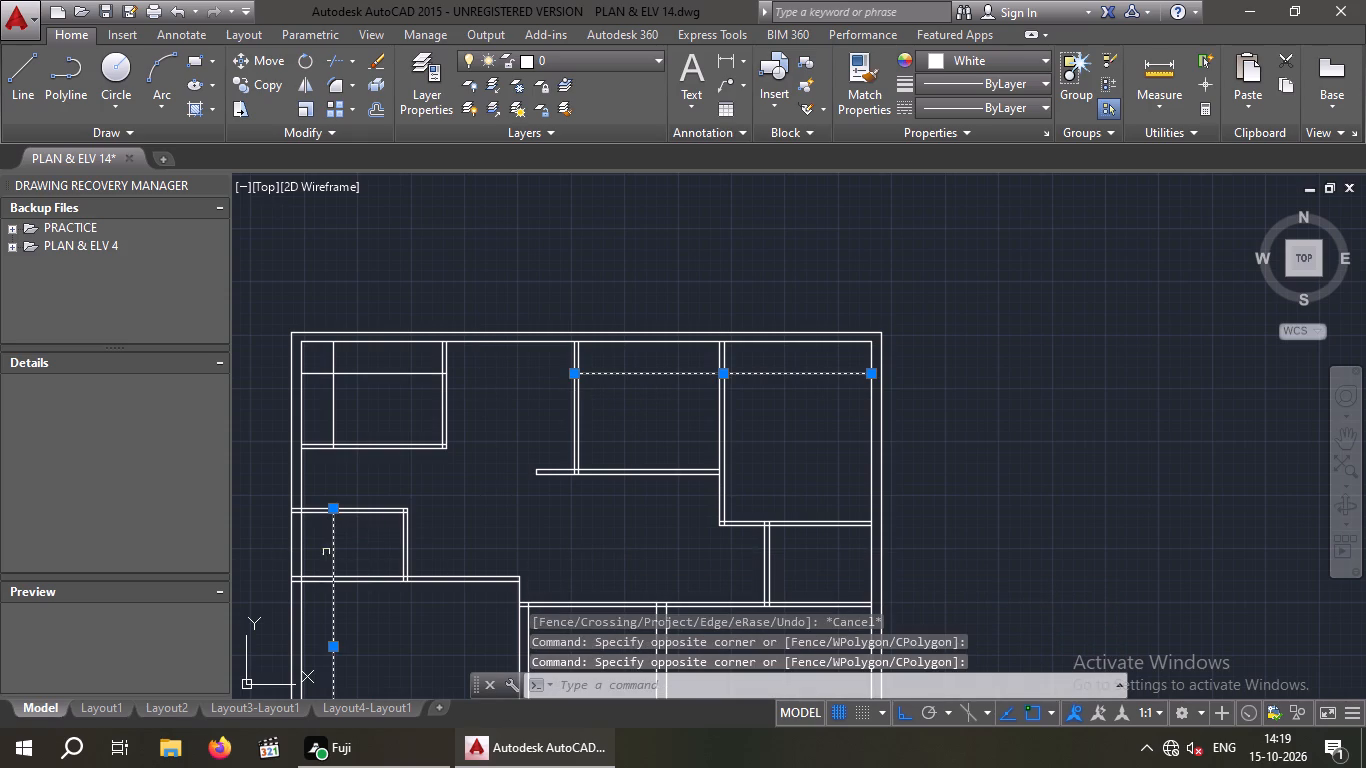
scroll(374, 523, "down", 1)
middle_click_drag(417, 503, 420, 474)
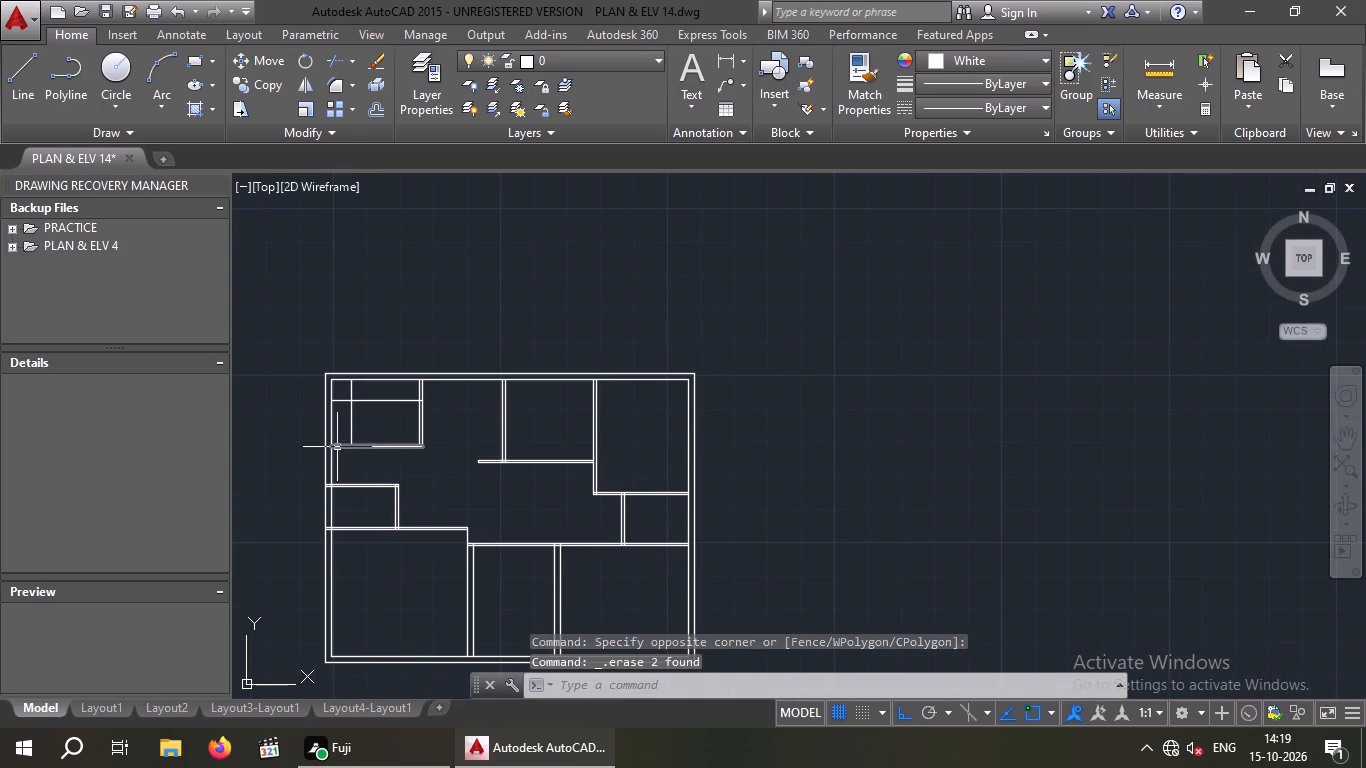
Trim the crossing offset lines at the upper-left room's corner to leave an L-shaped counter outline.
key("t")
key("r")
key("space")
key("space")
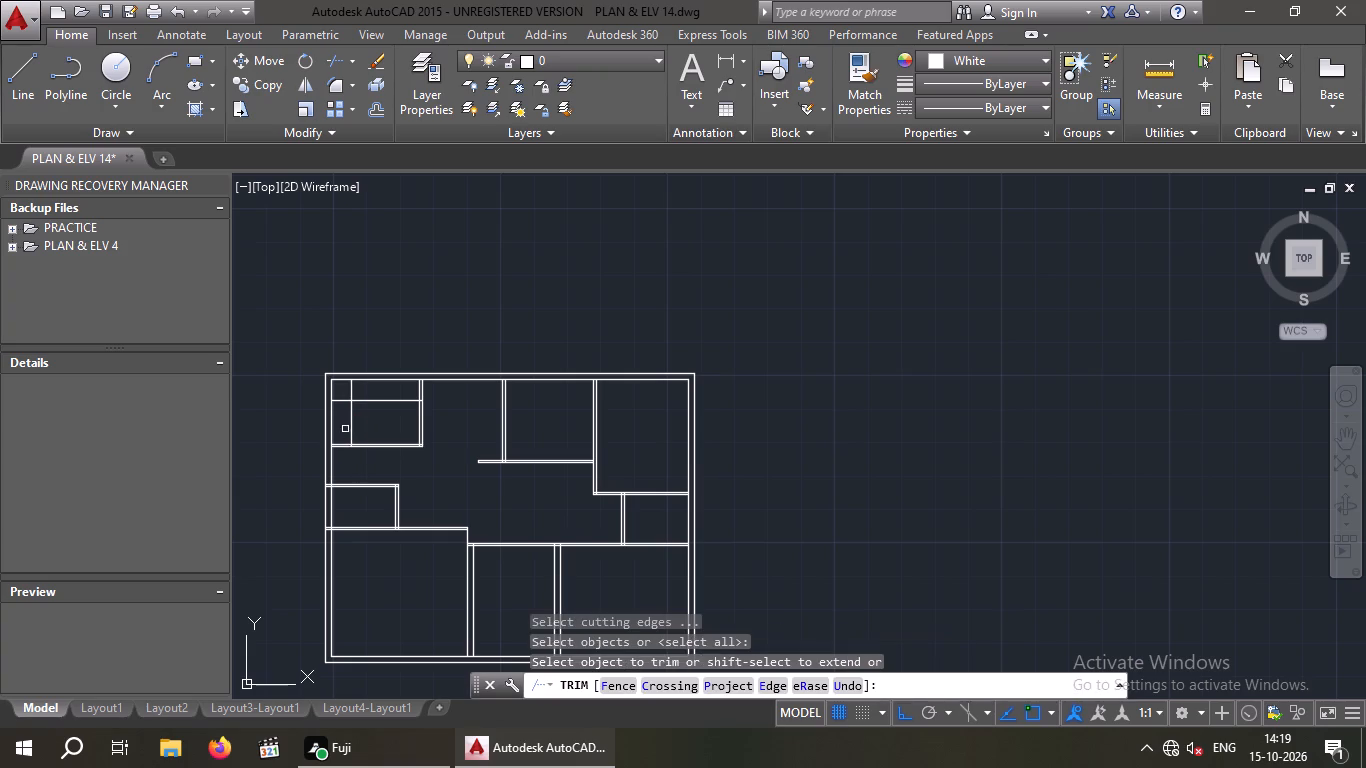
scroll(351, 415, "up", 2)
left_click_drag(359, 347, 351, 357)
left_click(338, 355)
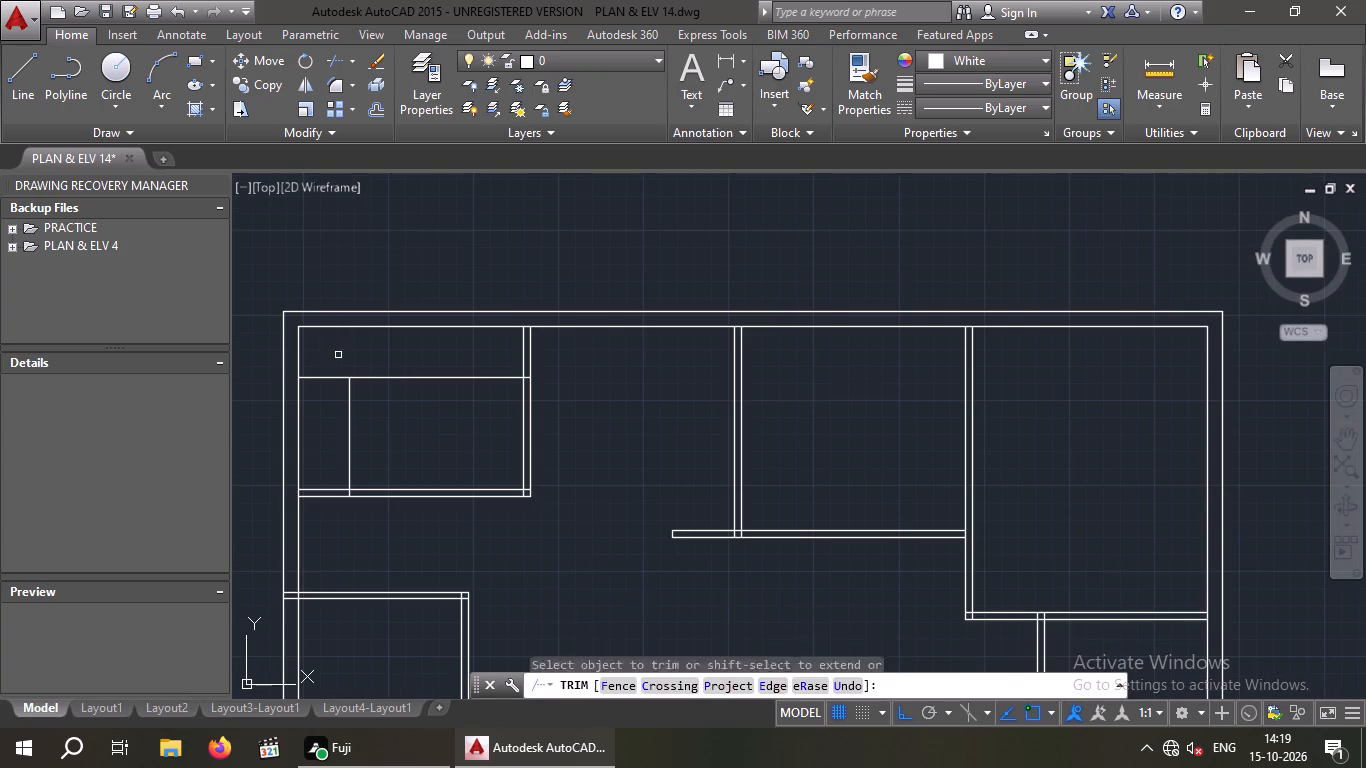
left_click_drag(326, 354, 317, 395)
left_click(316, 397)
scroll(317, 394, "down", 1)
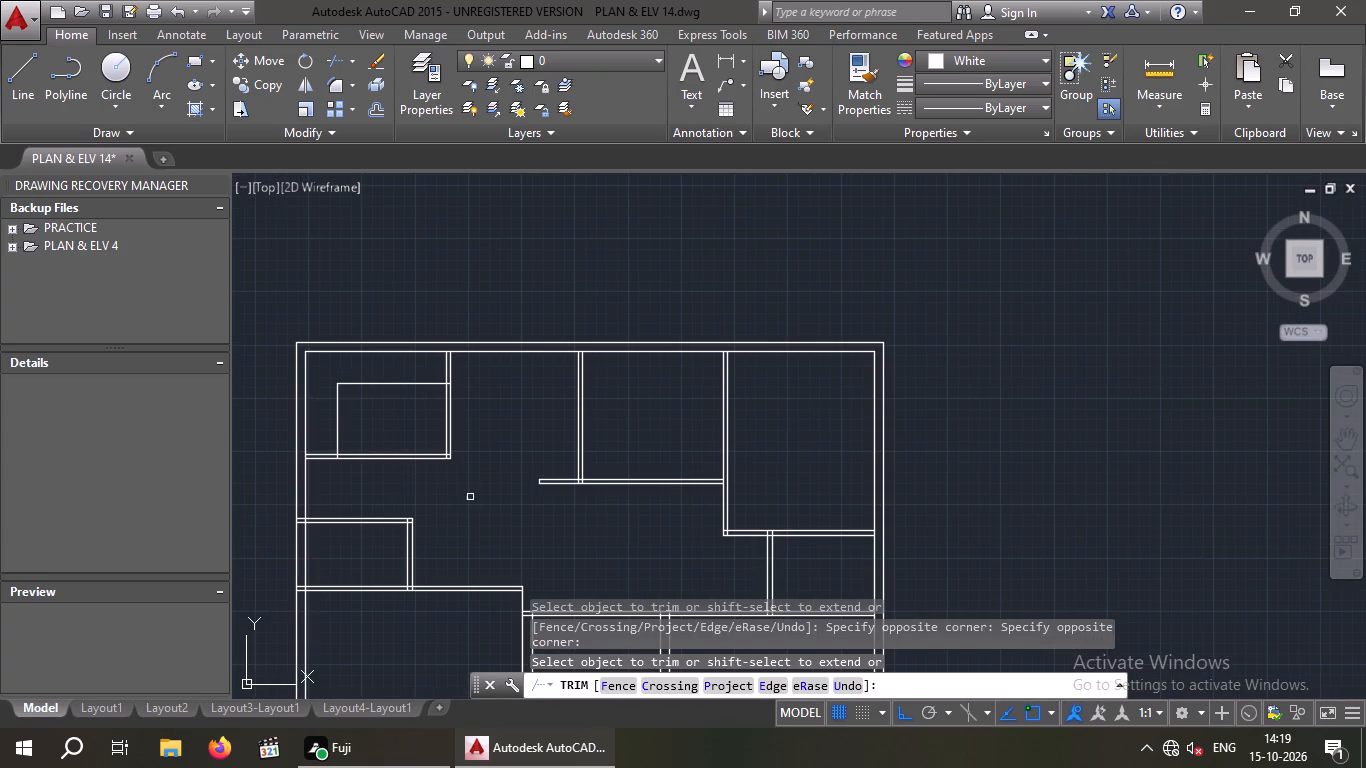
middle_click(386, 416)
key("Escape")
key("Escape")
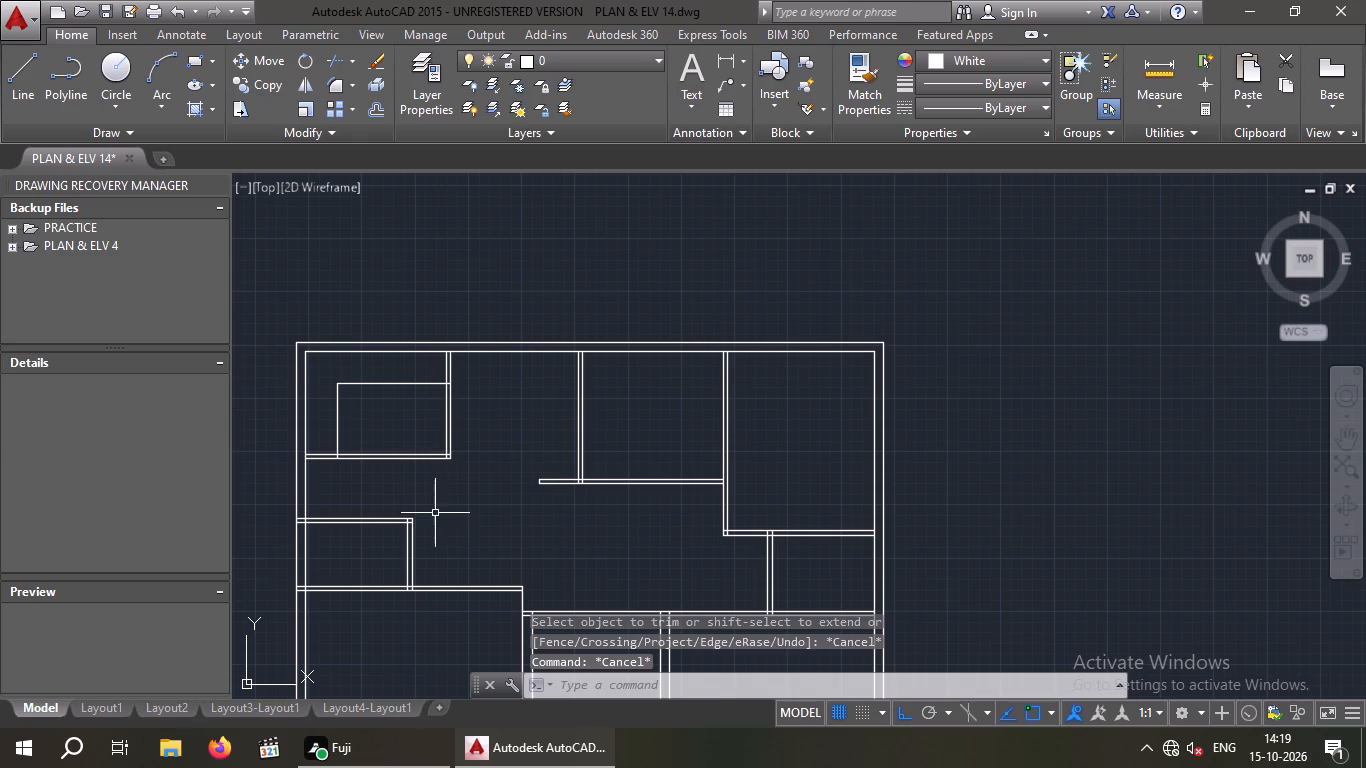
Offset the left line of the wall between the third and fourth upper rooms 6" toward the third room.
middle_click_drag(457, 481, 457, 390)
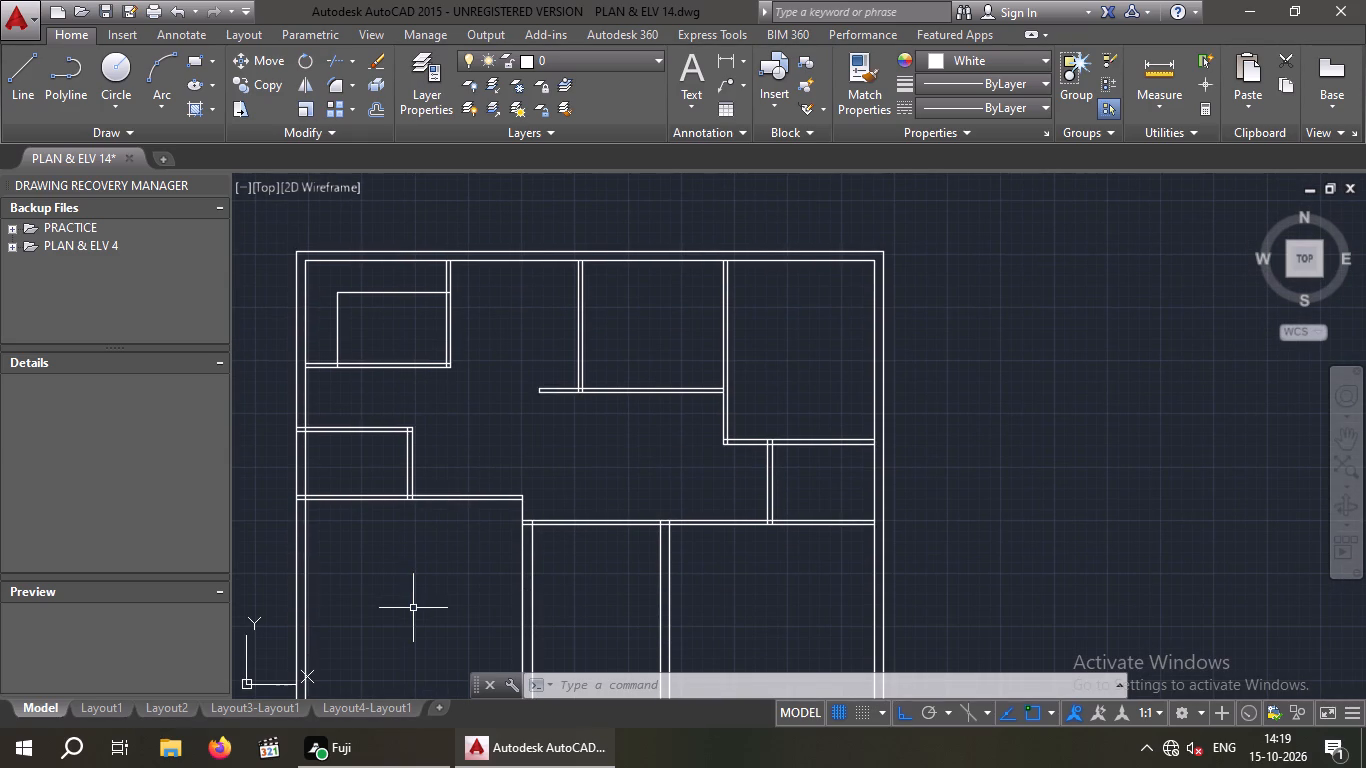
middle_click_drag(440, 595, 417, 542)
key("Escape")
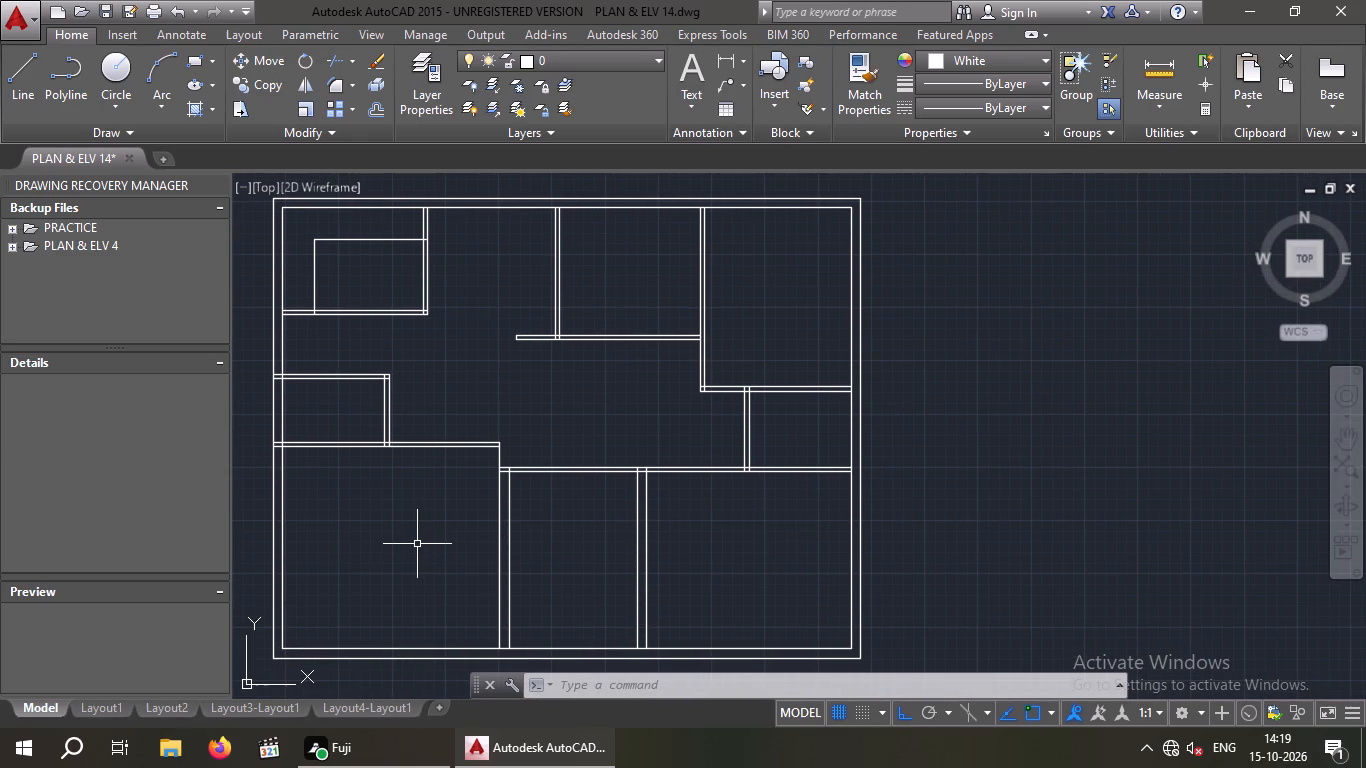
key("Escape")
scroll(673, 353, "up", 1)
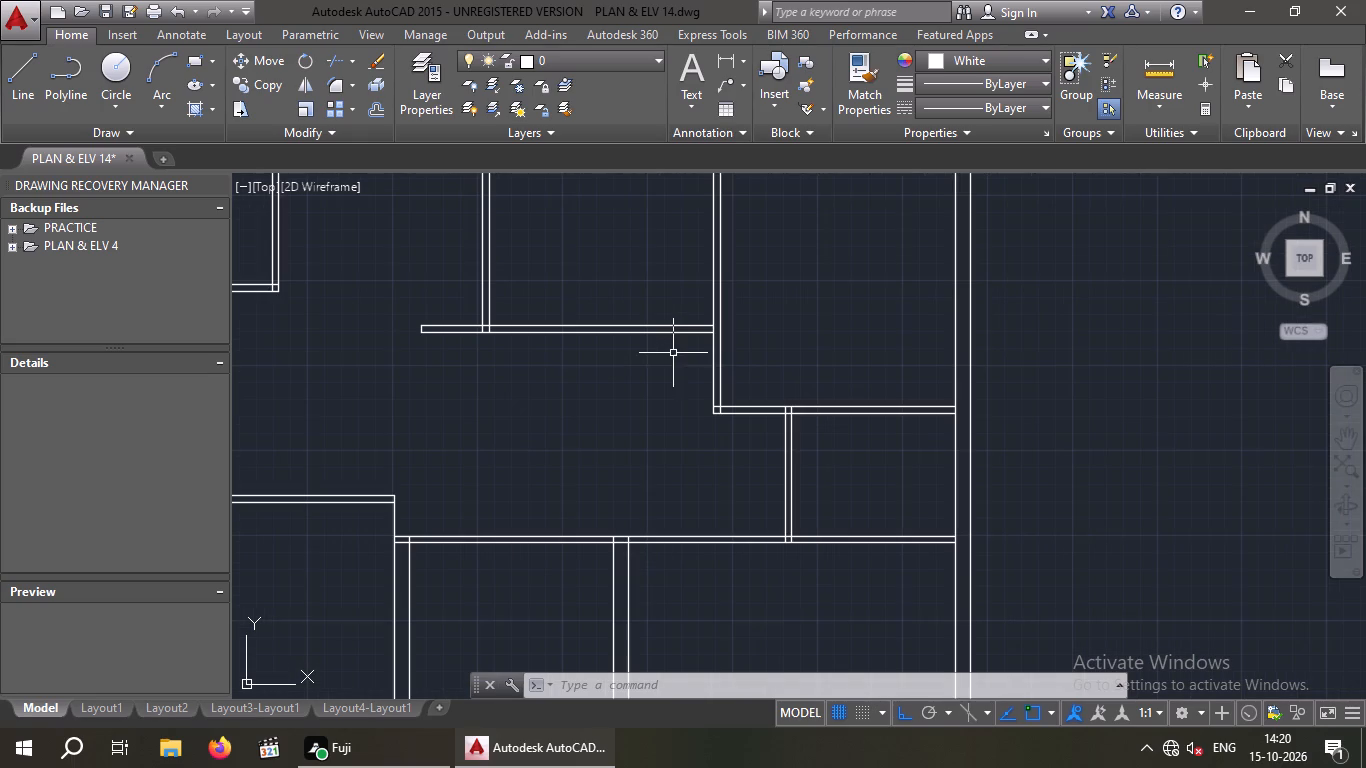
key("o")
key("Return")
key("6")
key("shift+quotedbl")
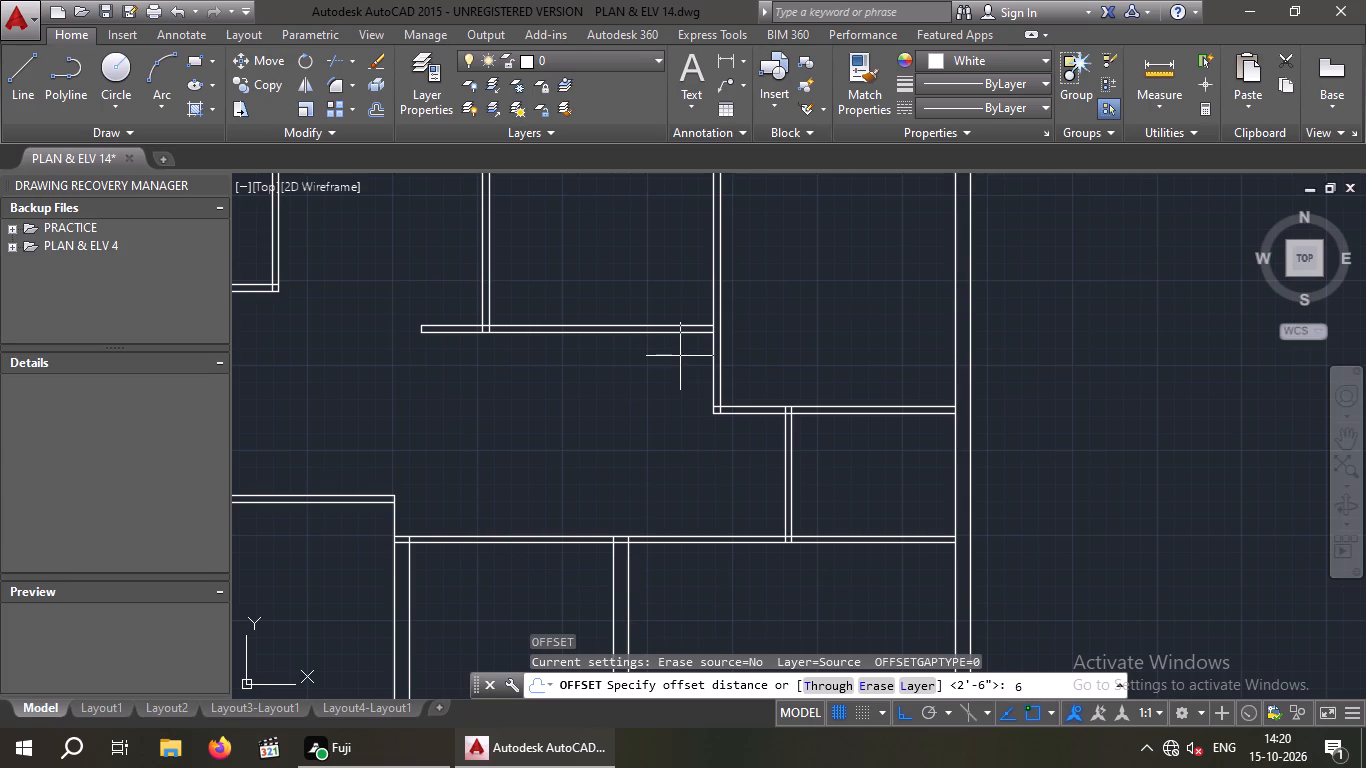
key("Return")
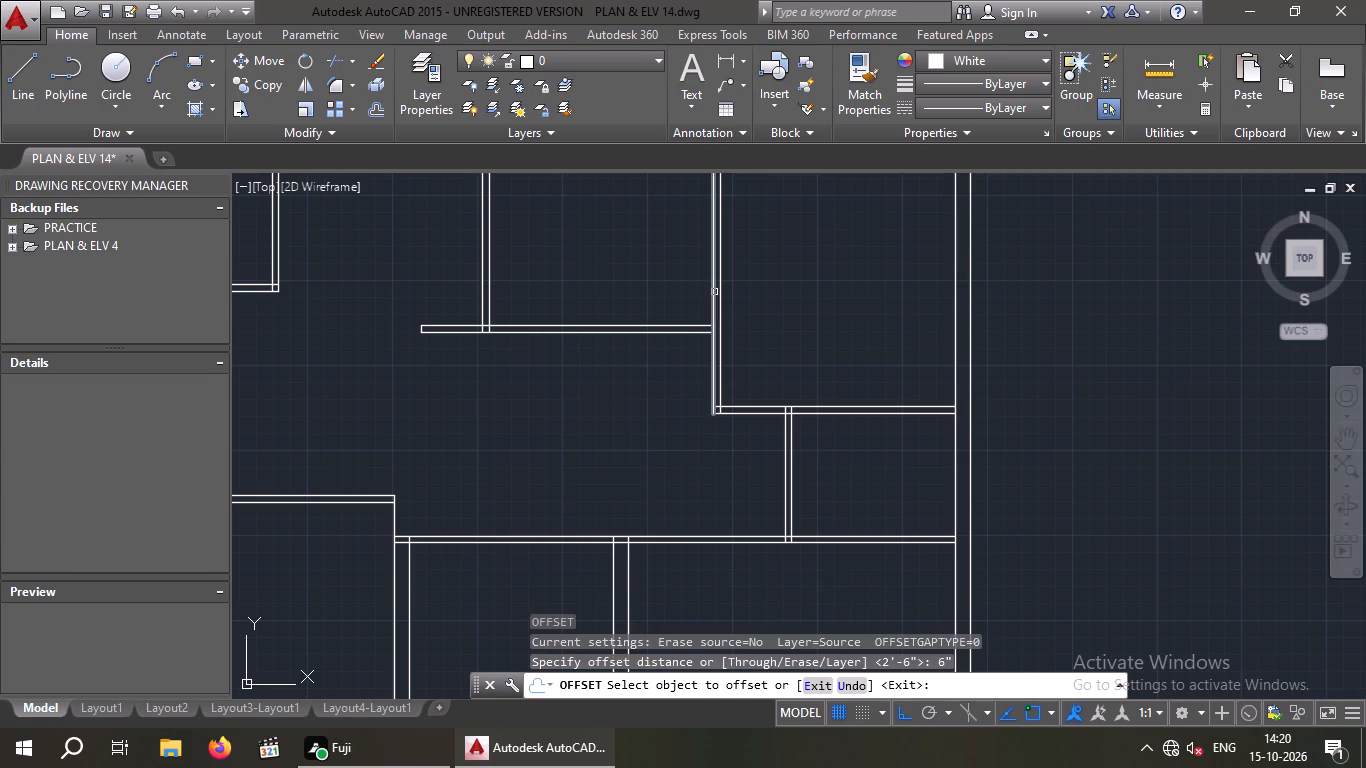
left_click_drag(714, 292, 673, 304)
left_click(649, 316)
key("Escape")
key("Escape")
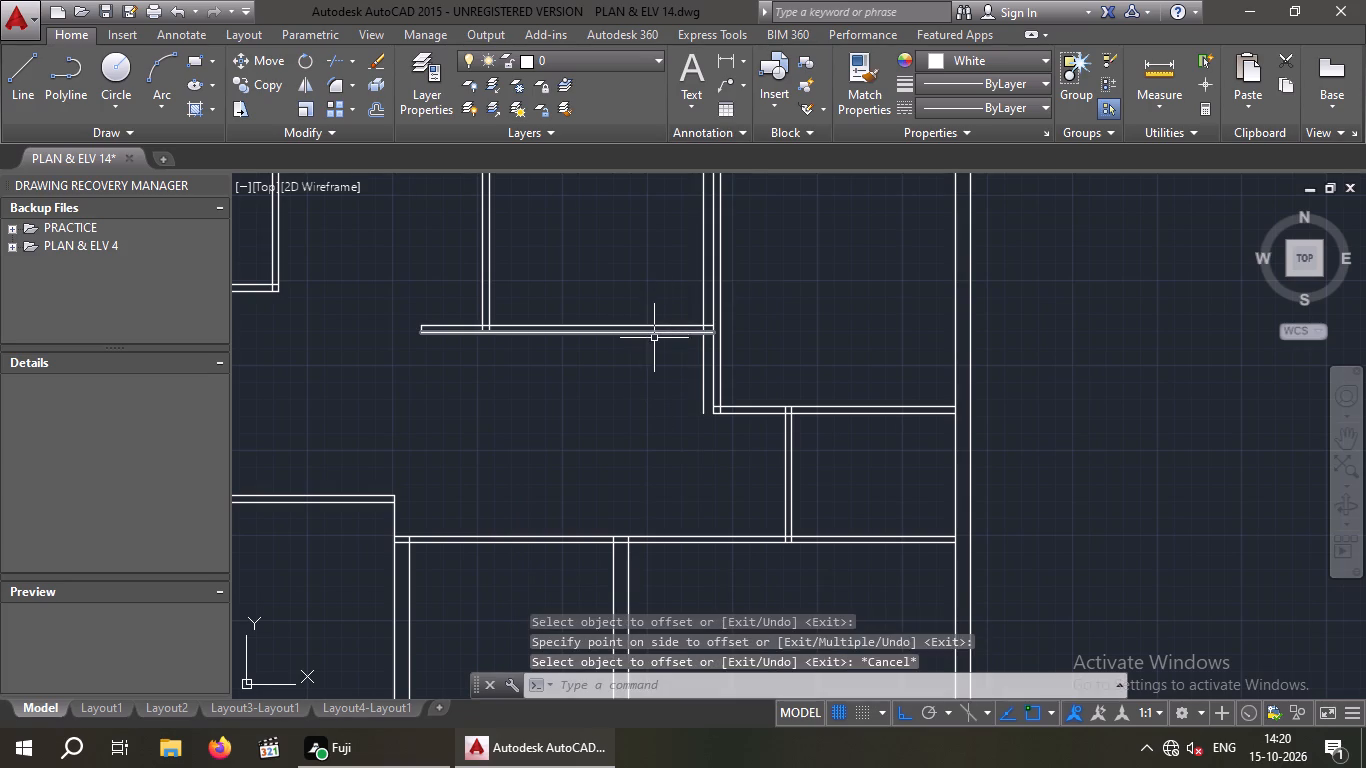
Offset the new vertical line another 3' into the third upper room to mark the opening's far side.
key("o")
key("Return")
key("3")
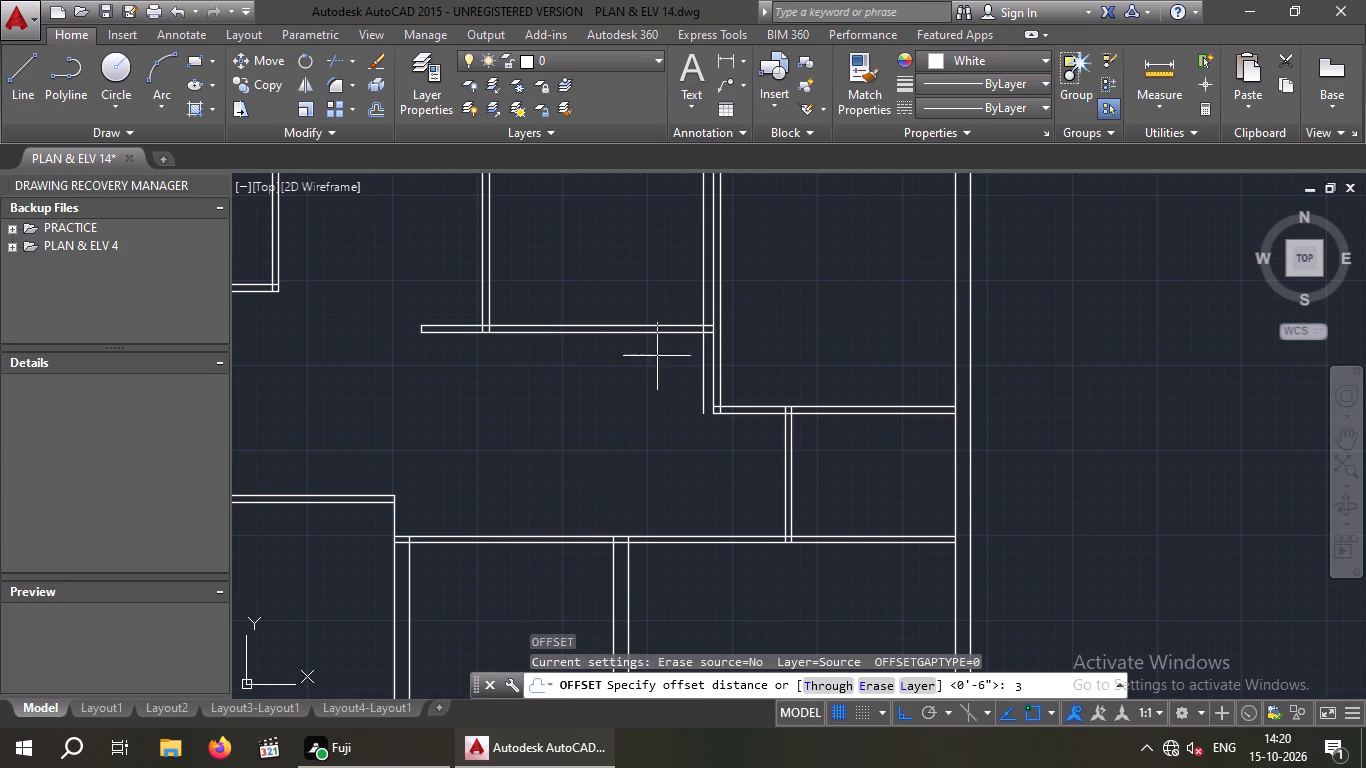
key("apostrophe")
key("Return")
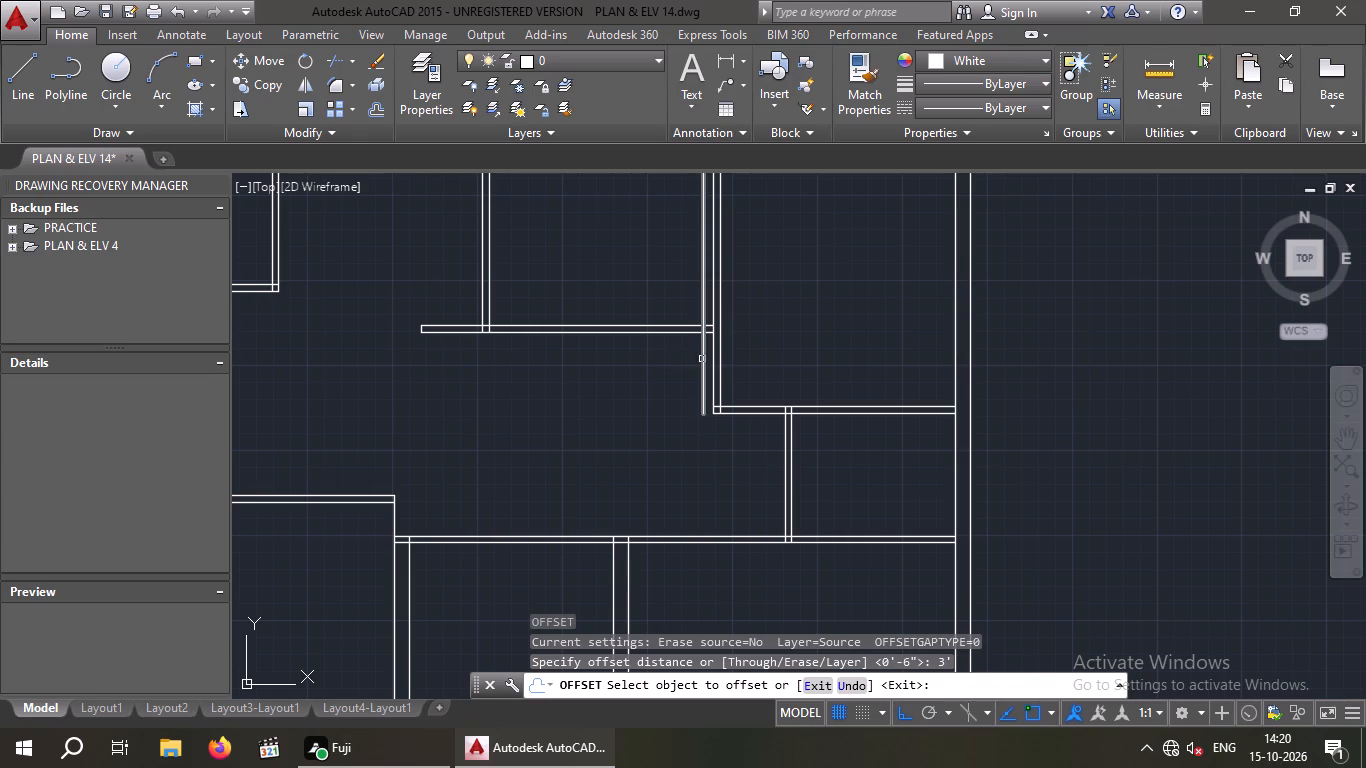
left_click_drag(704, 359, 663, 380)
left_click(563, 409)
key("Escape")
key("Escape")
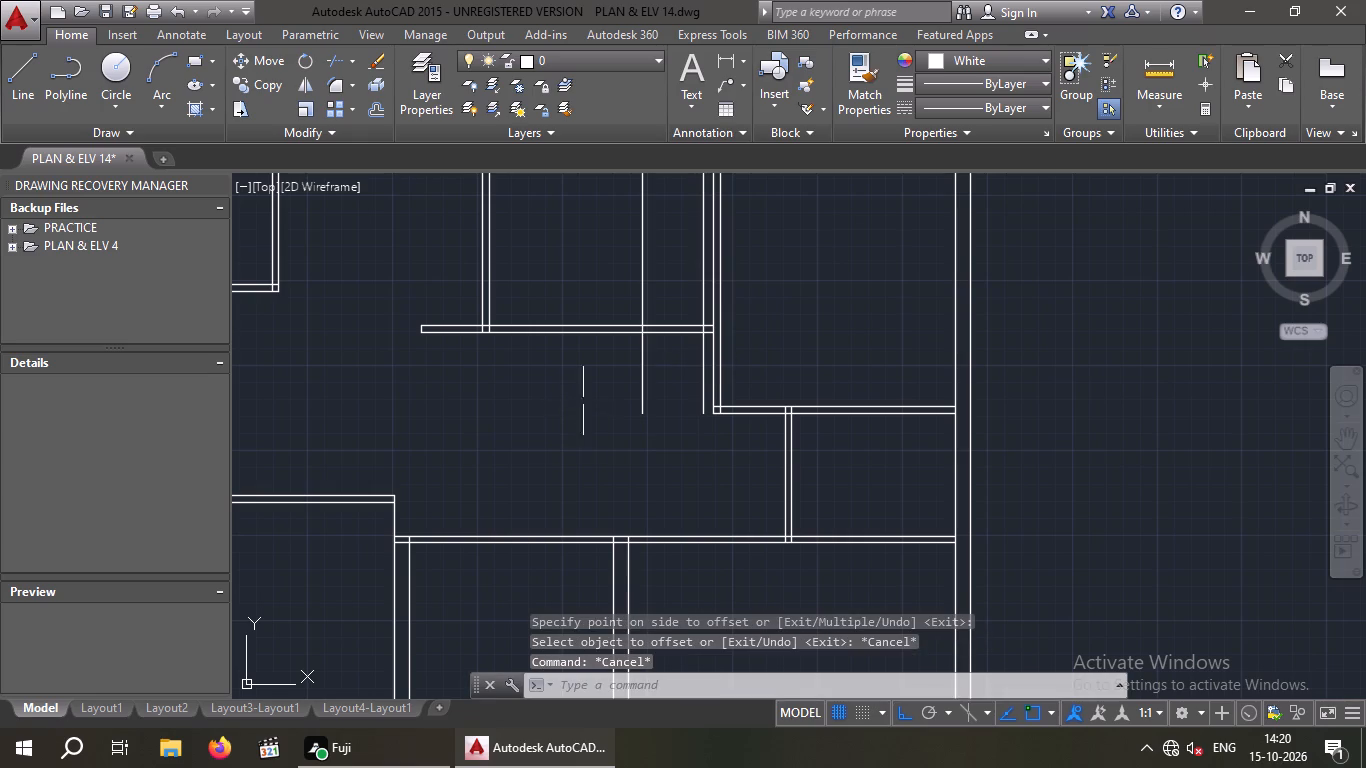
Trim both offset lines below and above the third upper room's bottom wall, keeping only the short jamb pieces within the wall.
type("TR")
key("space")
key("space")
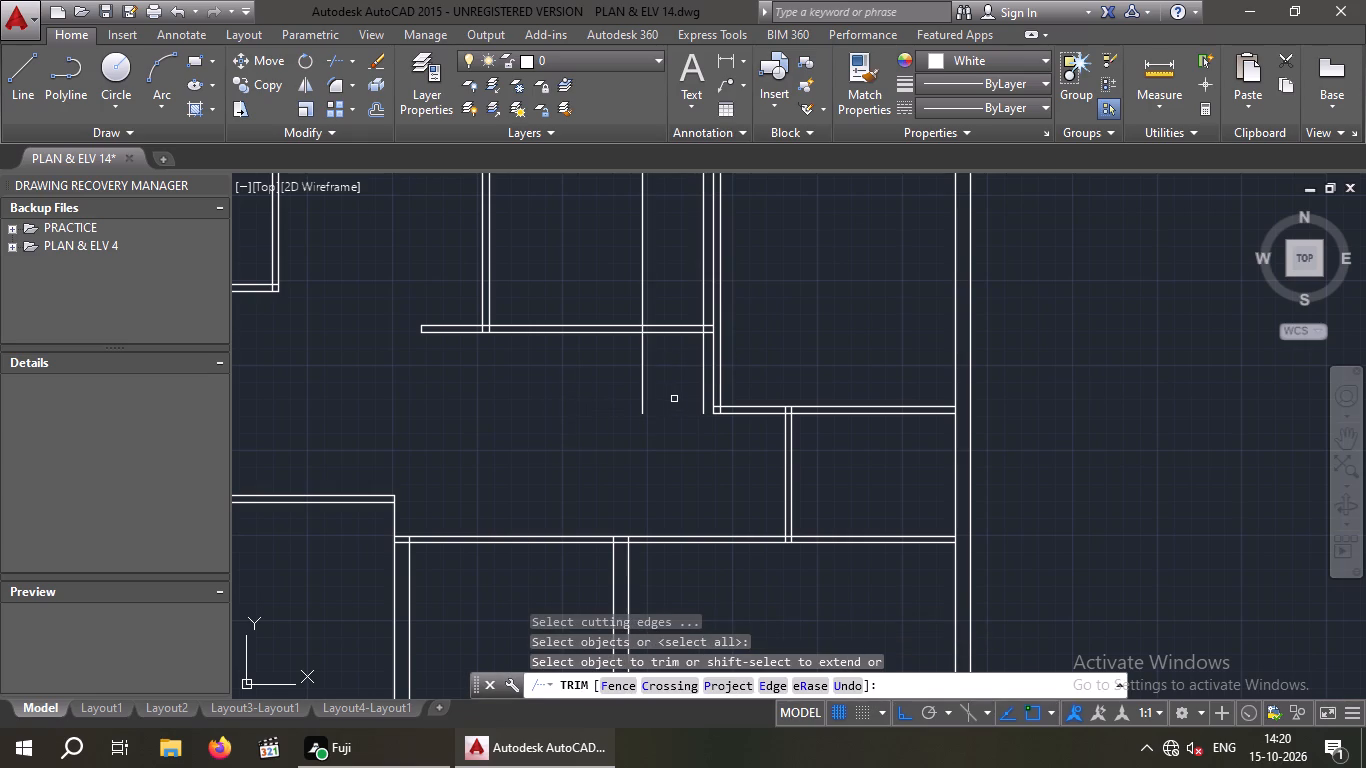
scroll(676, 398, "up", 1)
left_click(716, 372)
left_click_drag(678, 353, 601, 376)
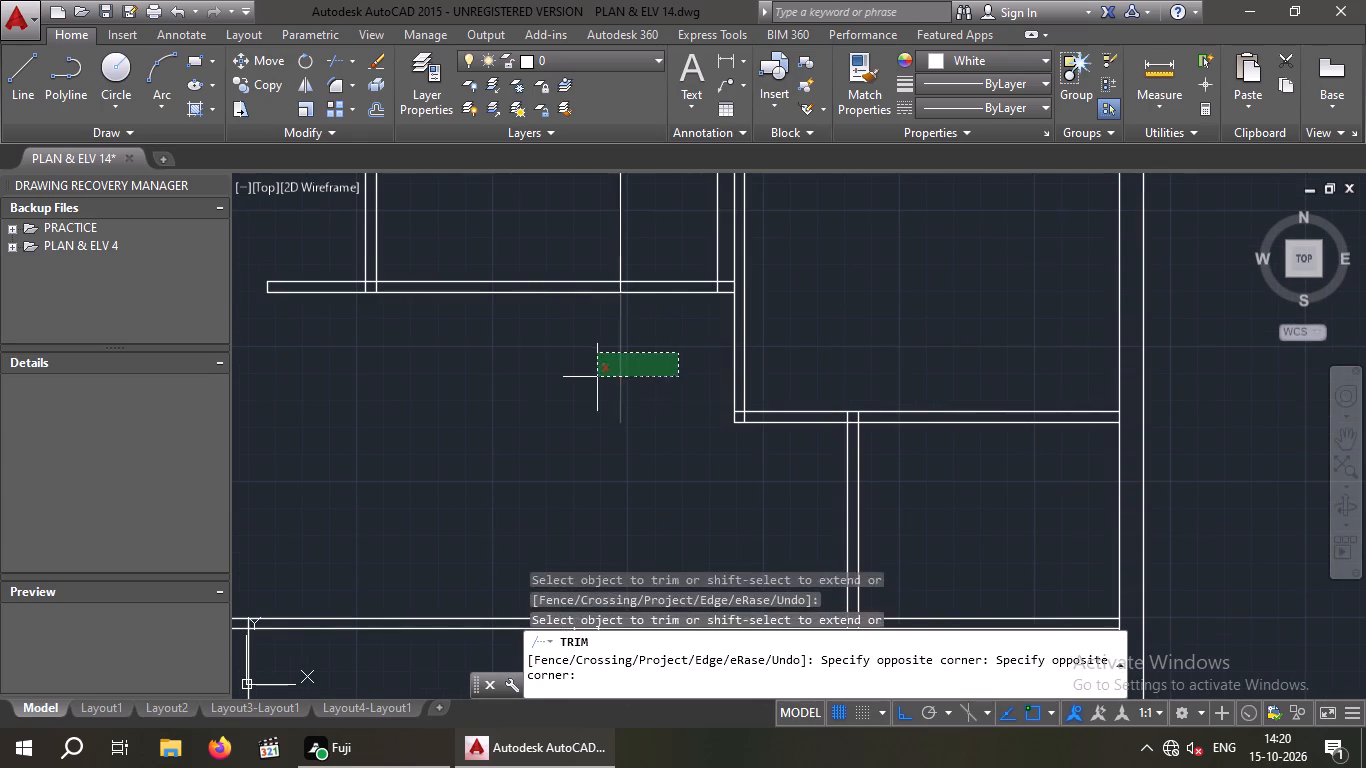
left_click(597, 377)
scroll(608, 373, "down", 1)
middle_click_drag(606, 383, 562, 493)
scroll(608, 397, "up", 2)
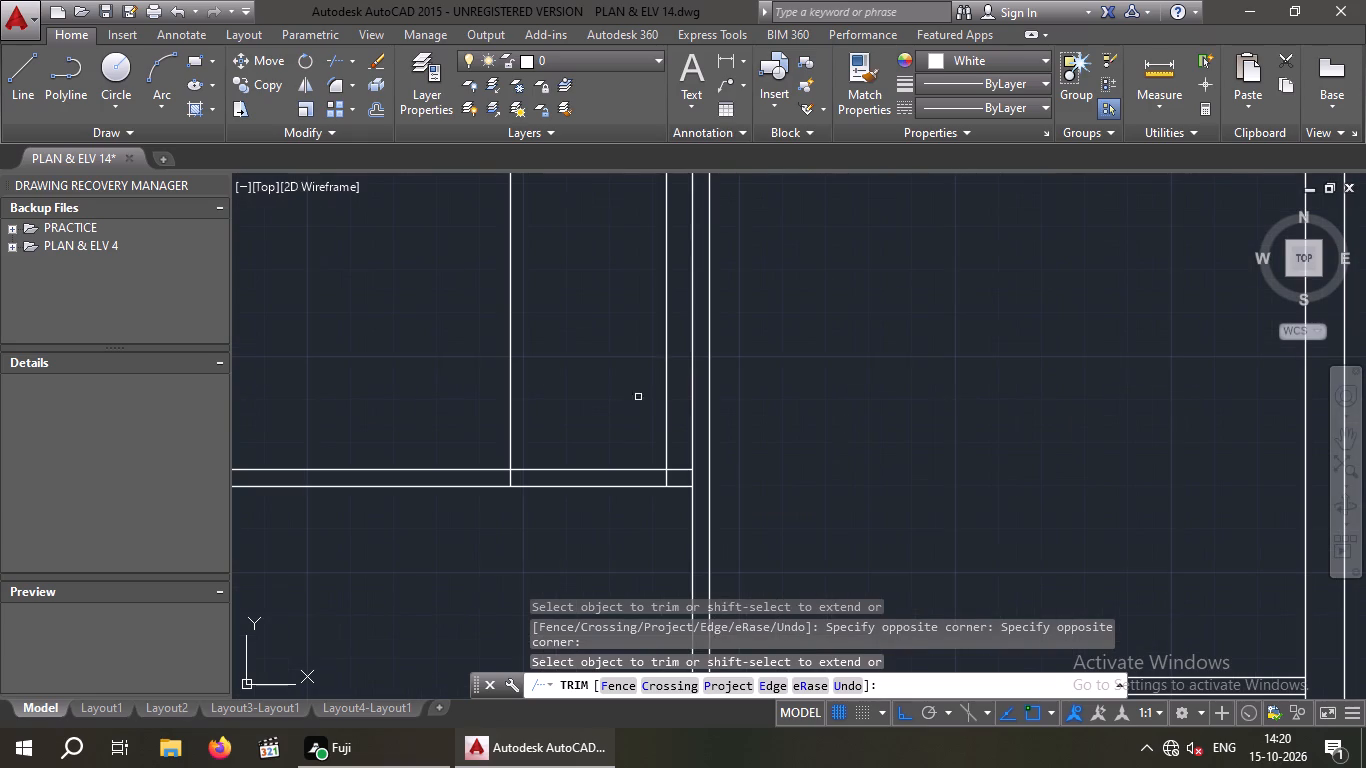
left_click_drag(674, 392, 576, 425)
left_click(485, 429)
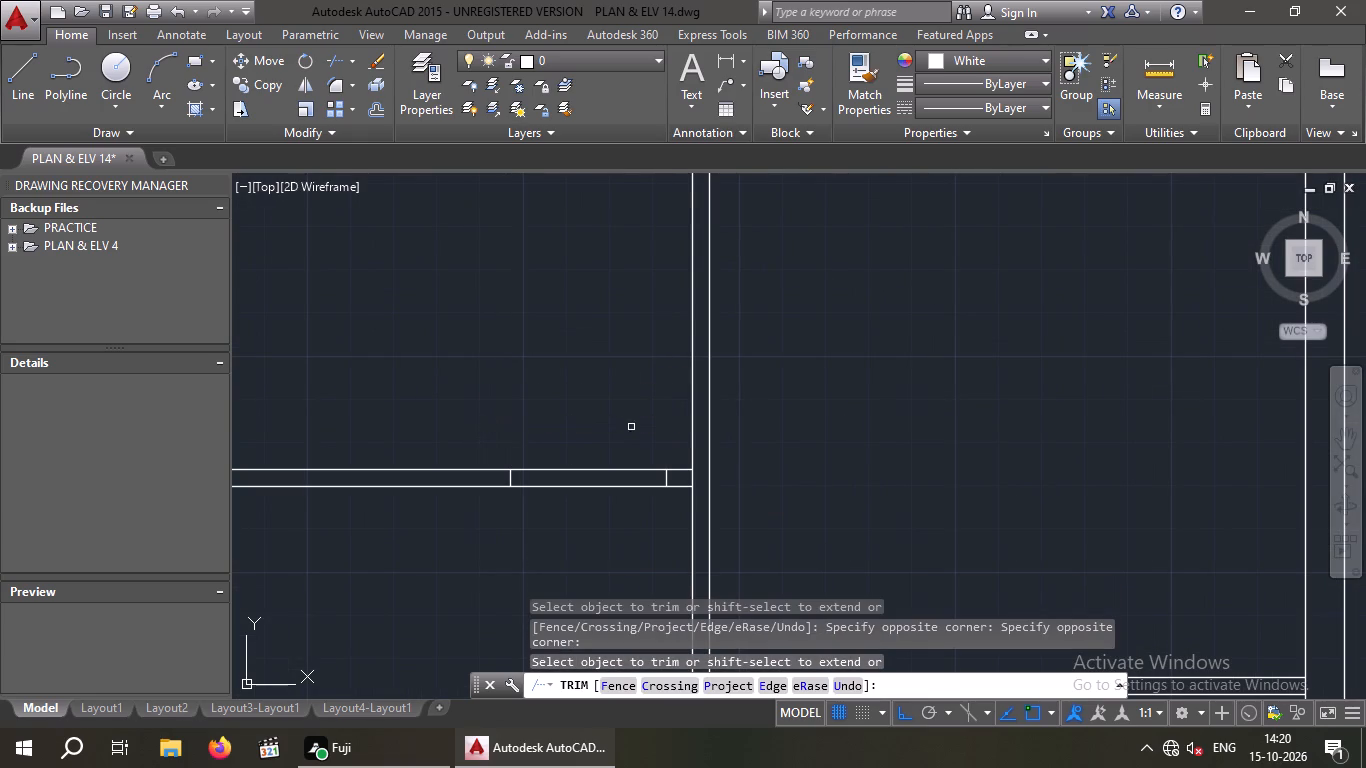
Trim the wall junction beside the jamb and the bottom-wall lines between the jambs to cut the 3' opening.
scroll(682, 467, "up", 1)
left_click(699, 485)
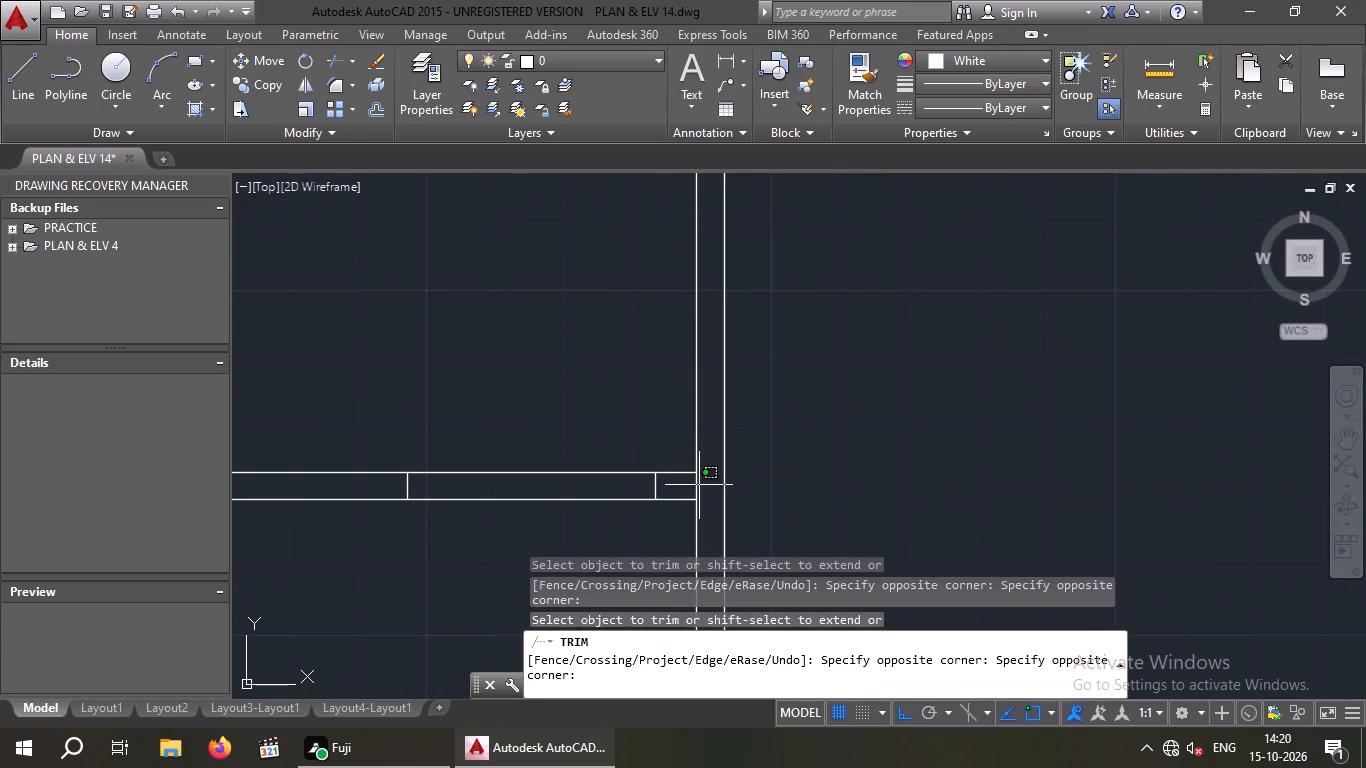
left_click(699, 486)
left_click(696, 486)
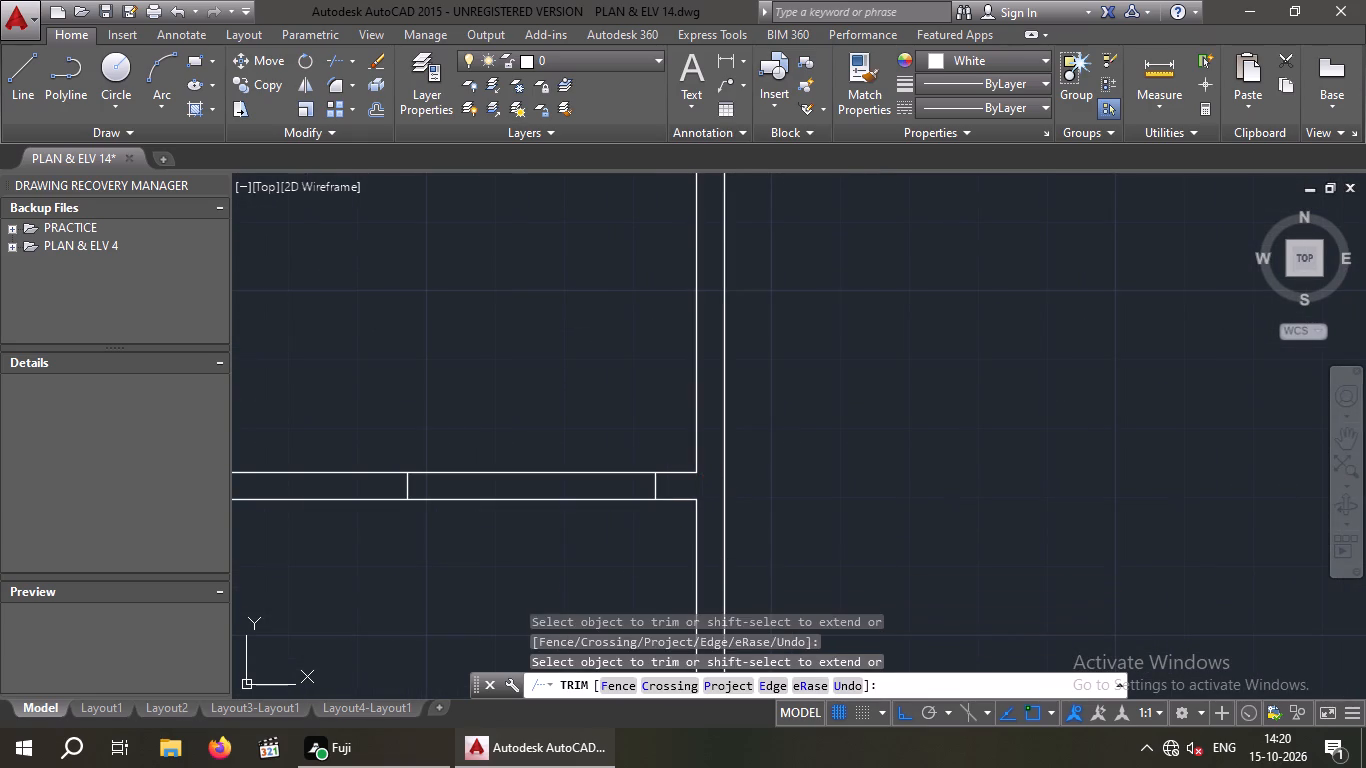
left_click_drag(595, 575, 524, 512)
left_click(475, 406)
scroll(475, 408, "down", 2)
scroll(484, 488, "down", 1)
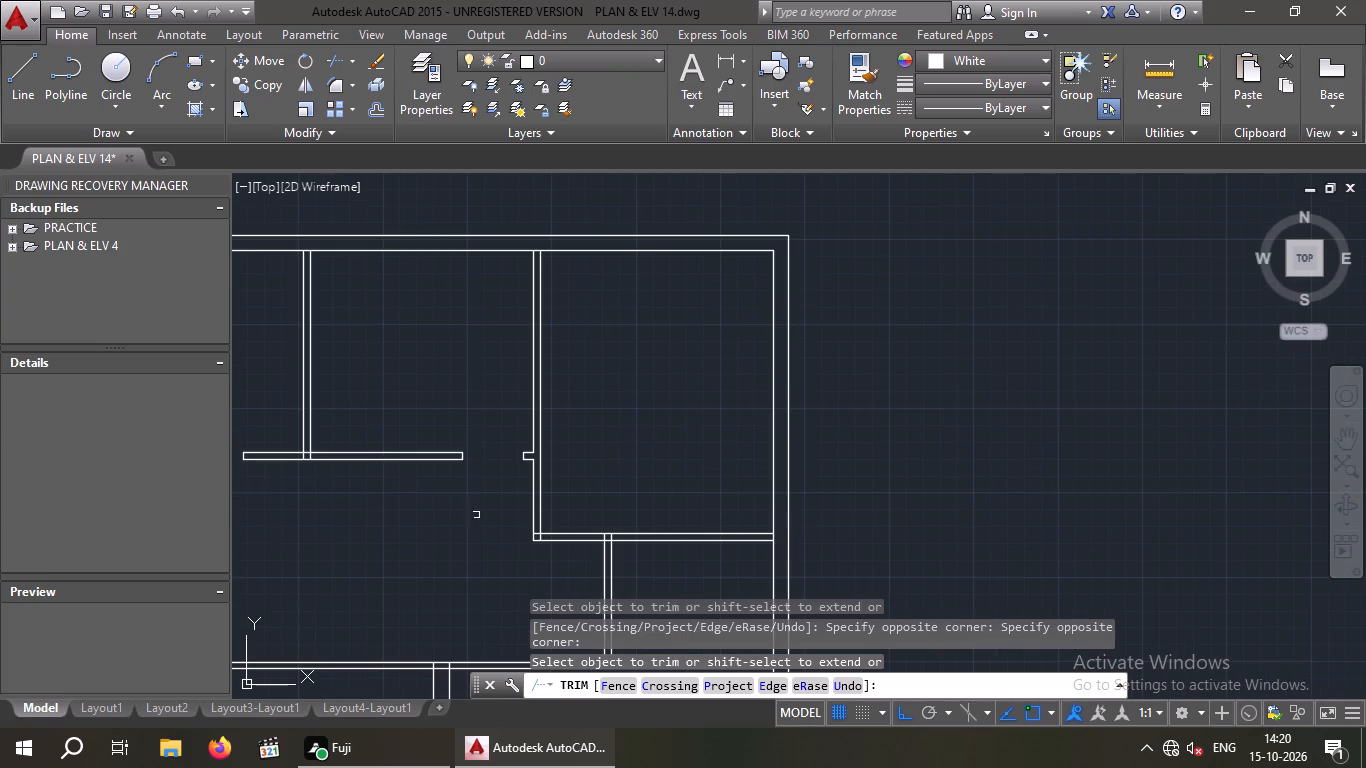
Trim the crossing lines where the wall between the second and third upper rooms meets the horizontal wall, leaving a clean T-junction.
middle_click_drag(574, 448, 566, 458)
middle_click_drag(414, 514, 586, 466)
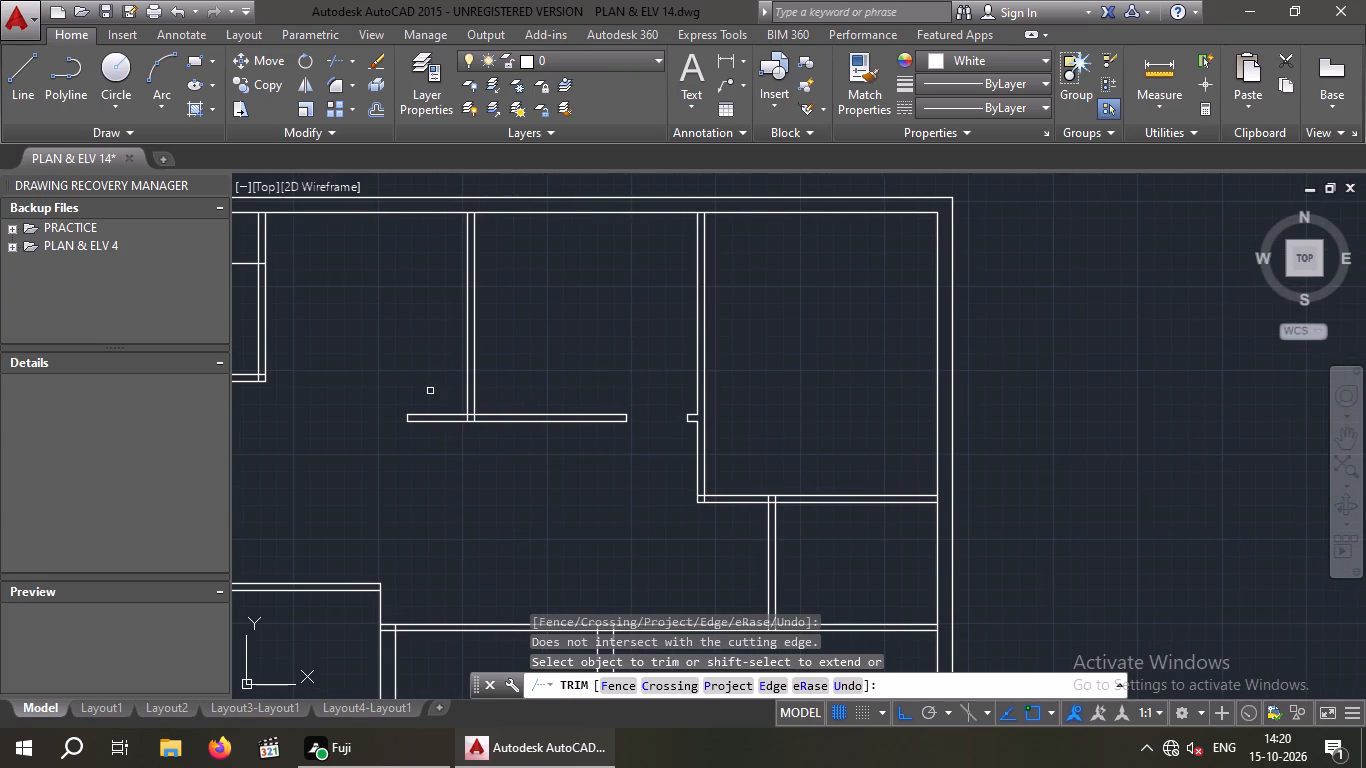
scroll(485, 424, "up", 5)
left_click_drag(559, 382, 442, 414)
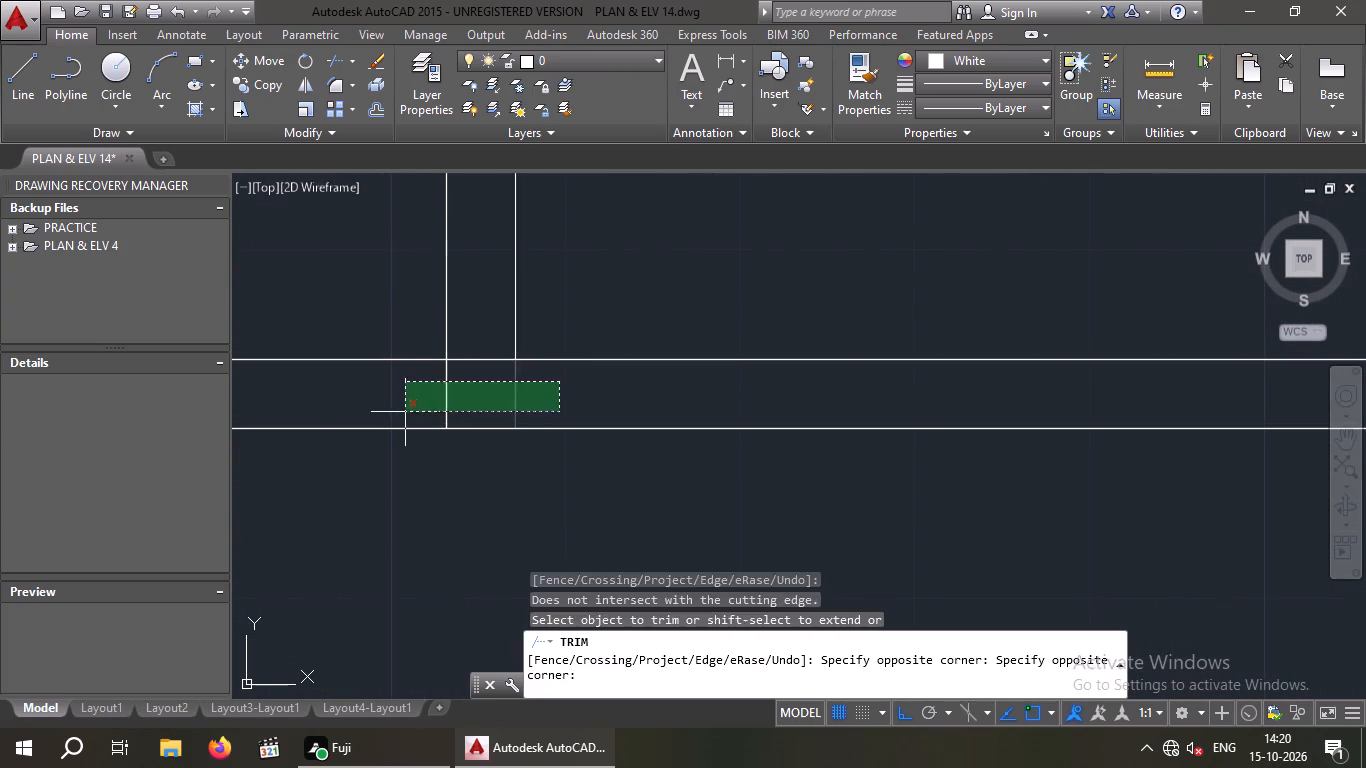
left_click_drag(400, 412, 409, 414)
left_click(485, 414)
left_click(487, 343)
scroll(482, 345, "down", 5)
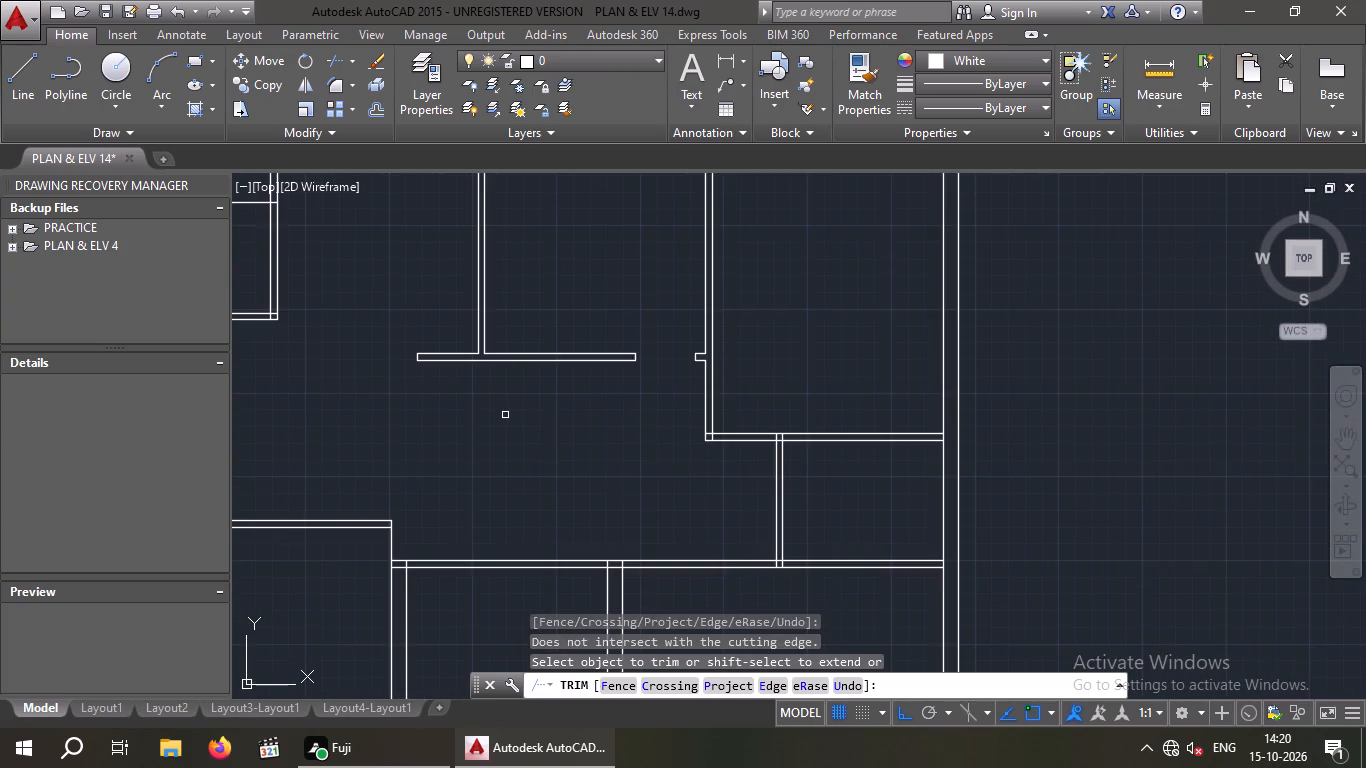
scroll(508, 414, "down", 1)
middle_click_drag(507, 414, 379, 490)
middle_click_drag(436, 520, 420, 450)
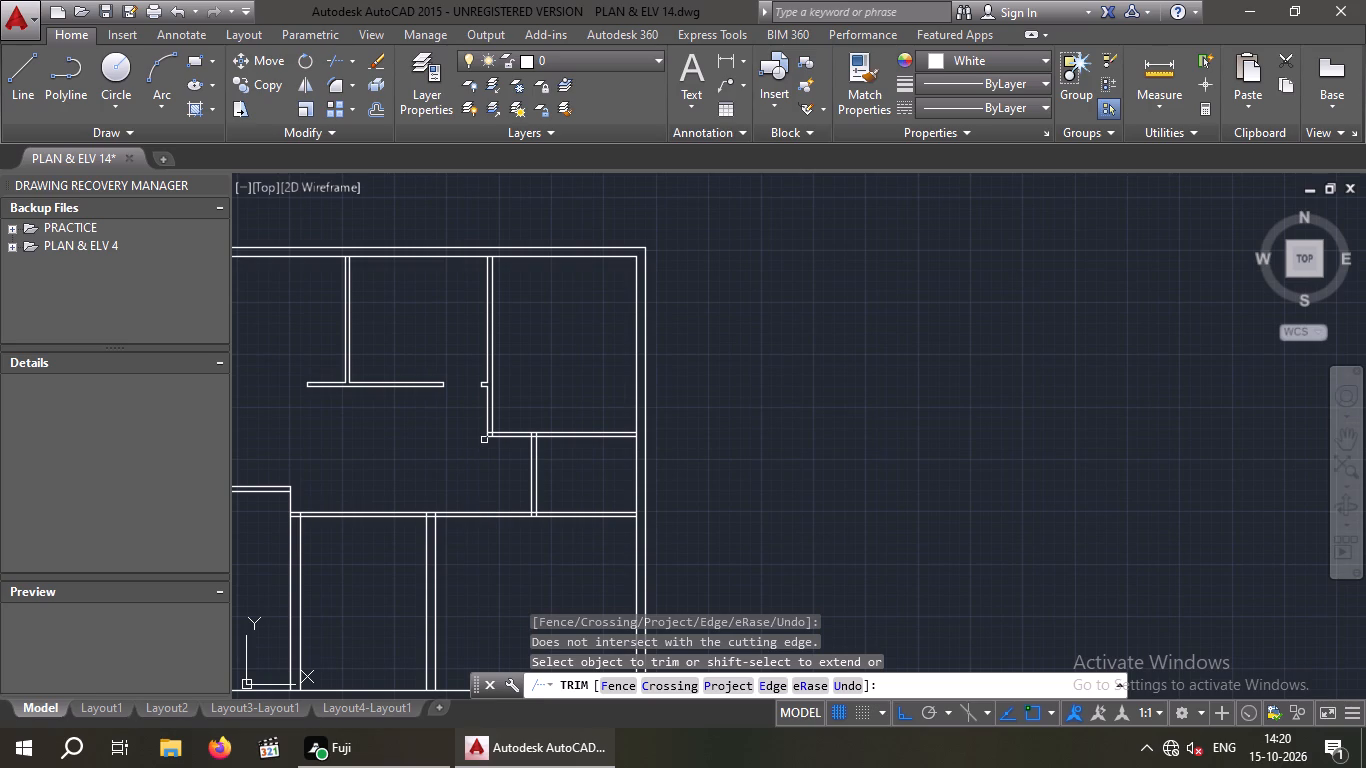
key("Escape")
key("Escape")
key("Escape")
key("Escape")
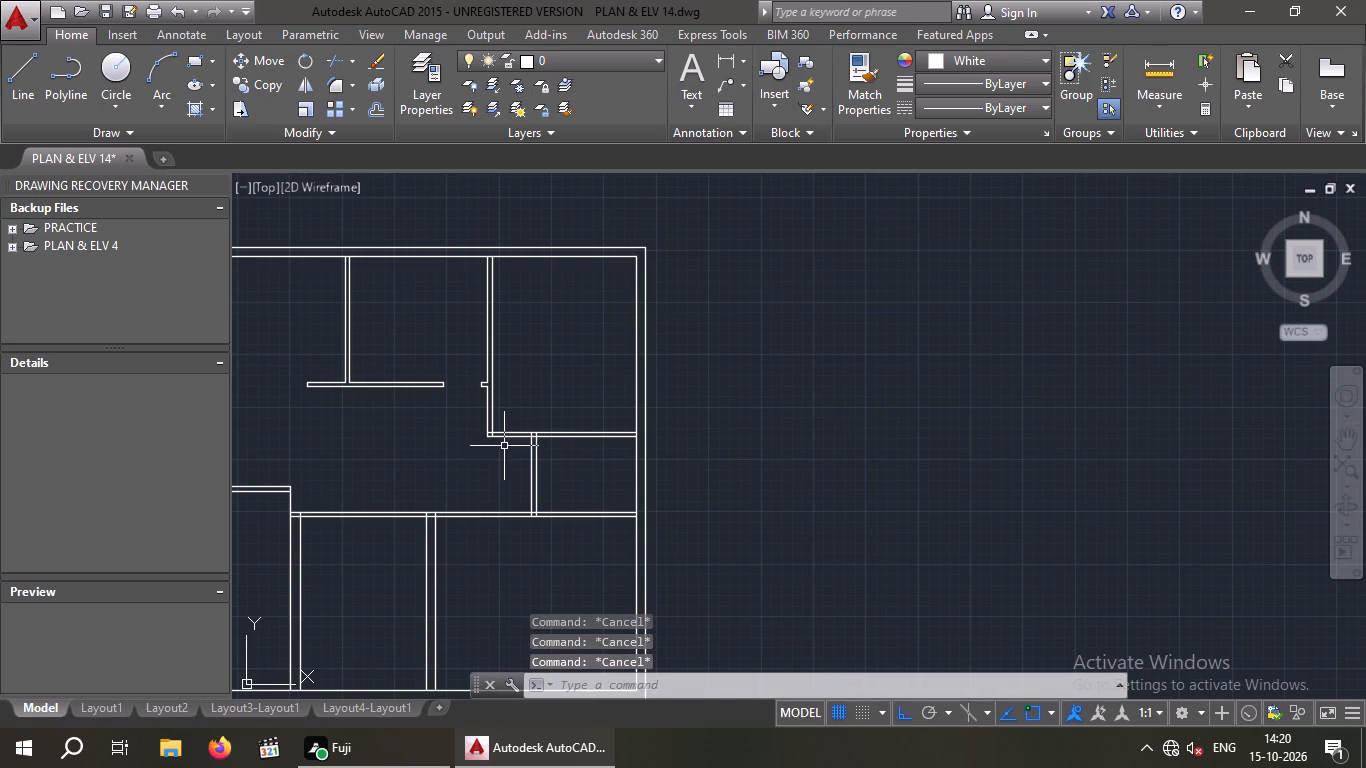
Measure the horizontal distance from the upper-right room's left wall to the short partition below that room.
scroll(516, 451, "up", 4)
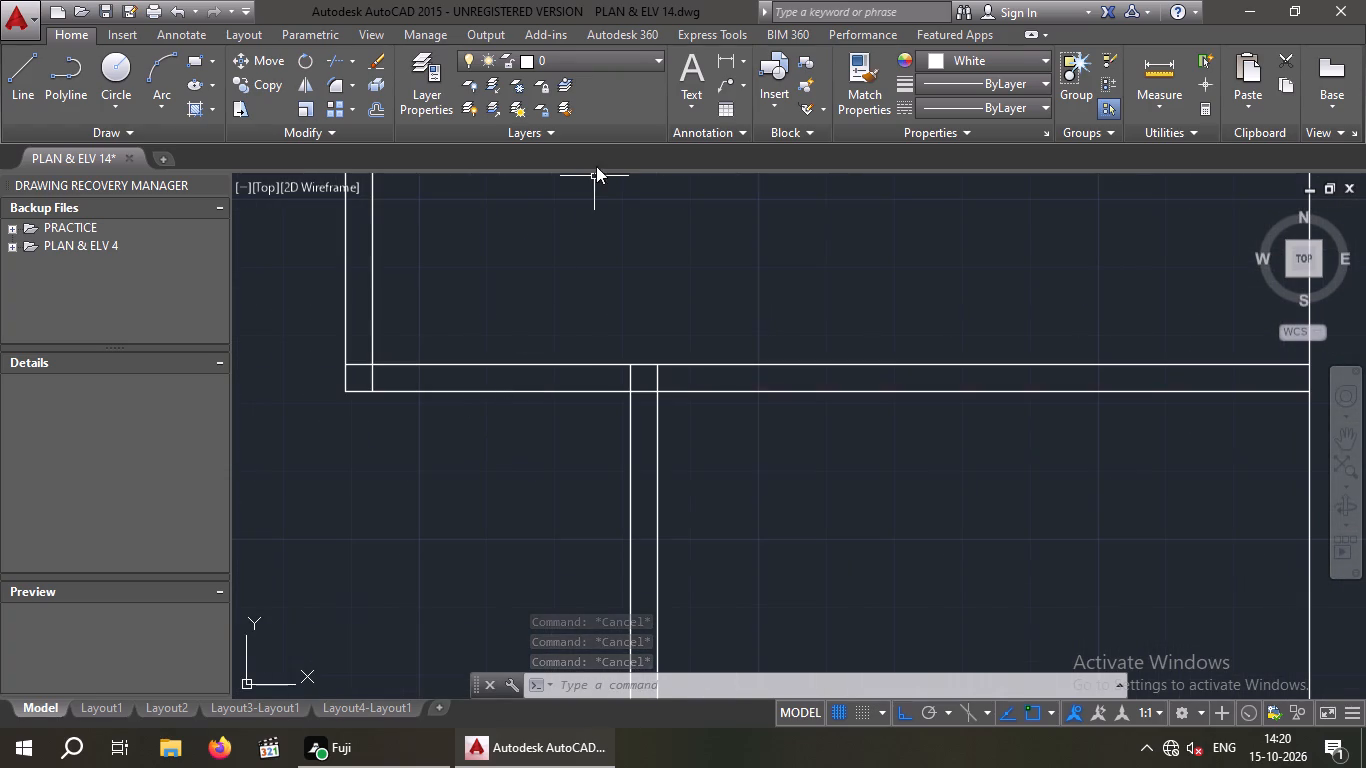
left_click(724, 58)
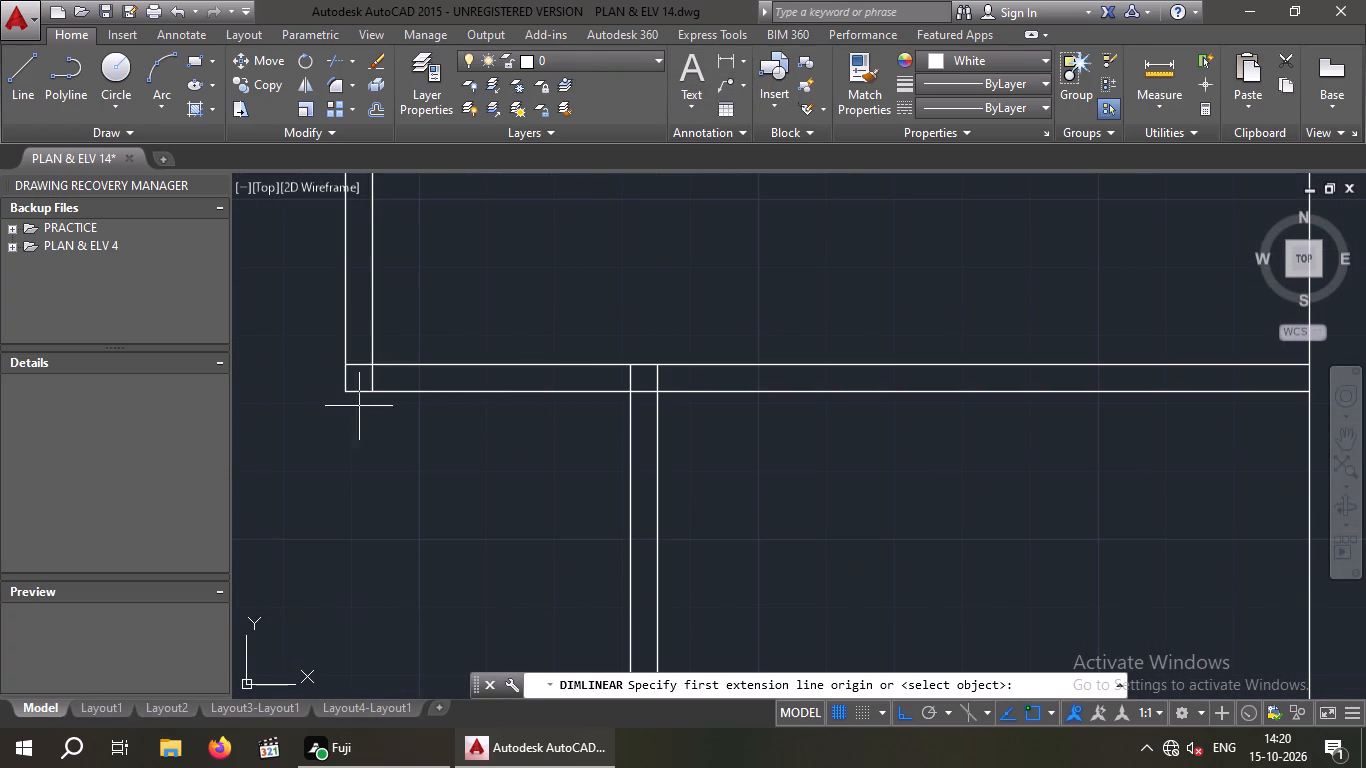
left_click_drag(375, 390, 410, 396)
left_click_drag(632, 393, 621, 411)
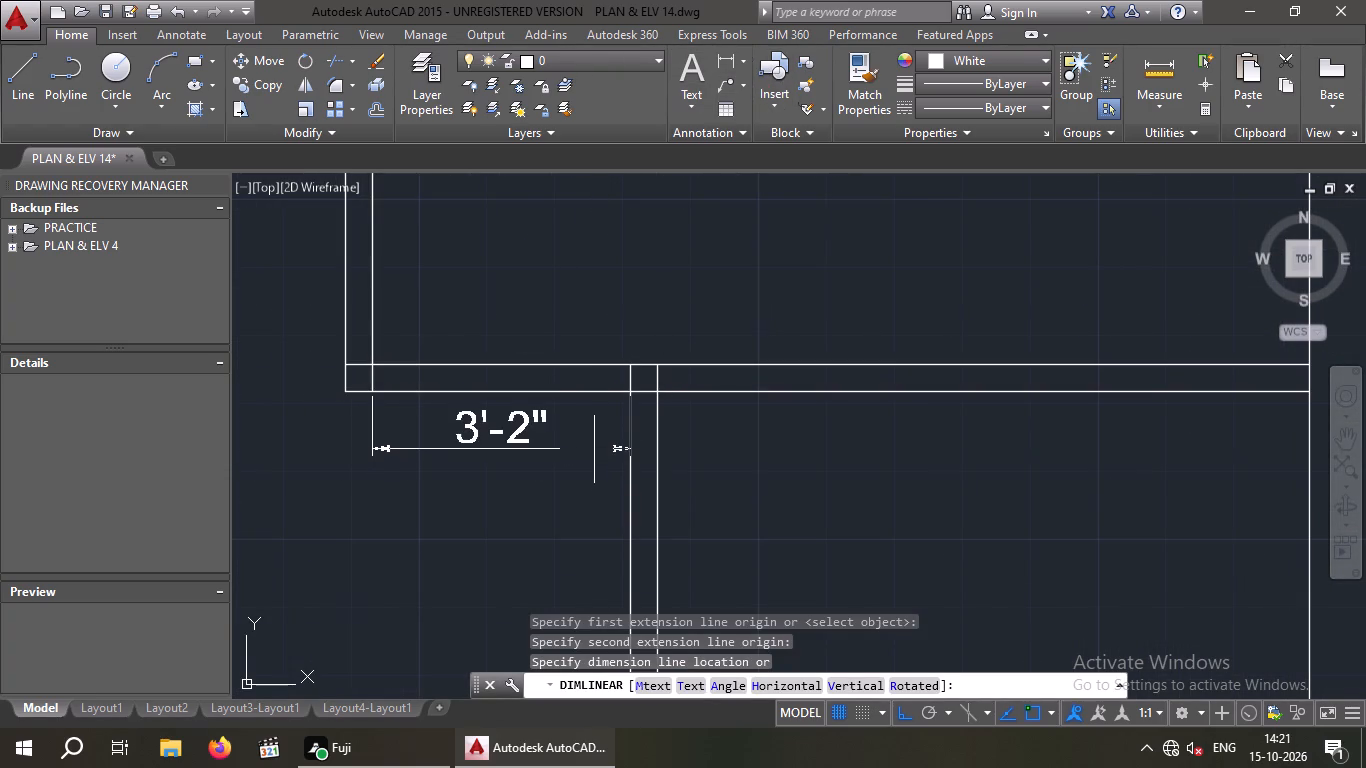
scroll(595, 448, "up", 1)
scroll(595, 448, "down", 1)
key("Escape")
Measure the vertical distance from the door stub's lower edge to the upper-right room's bottom wall.
scroll(579, 448, "down", 2)
middle_click_drag(578, 452, 567, 507)
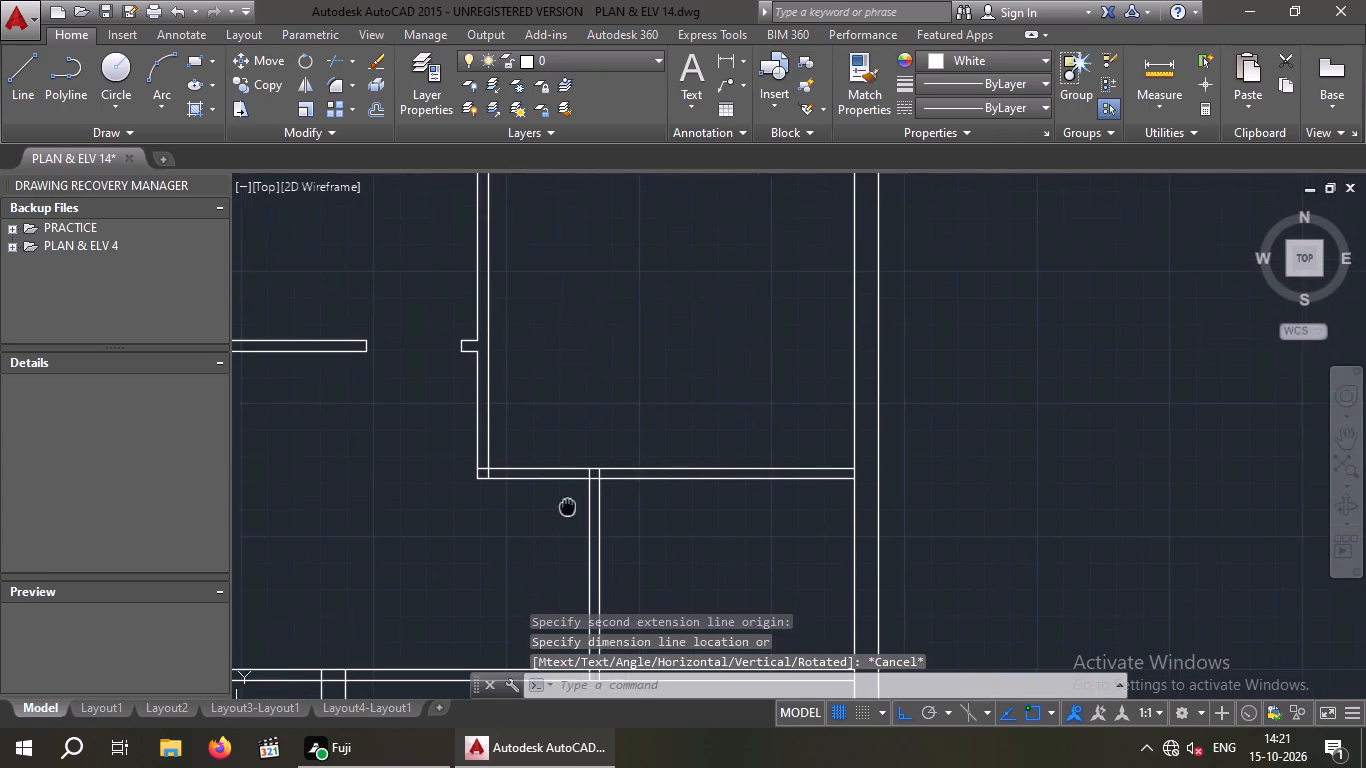
middle_click_drag(567, 507, 566, 508)
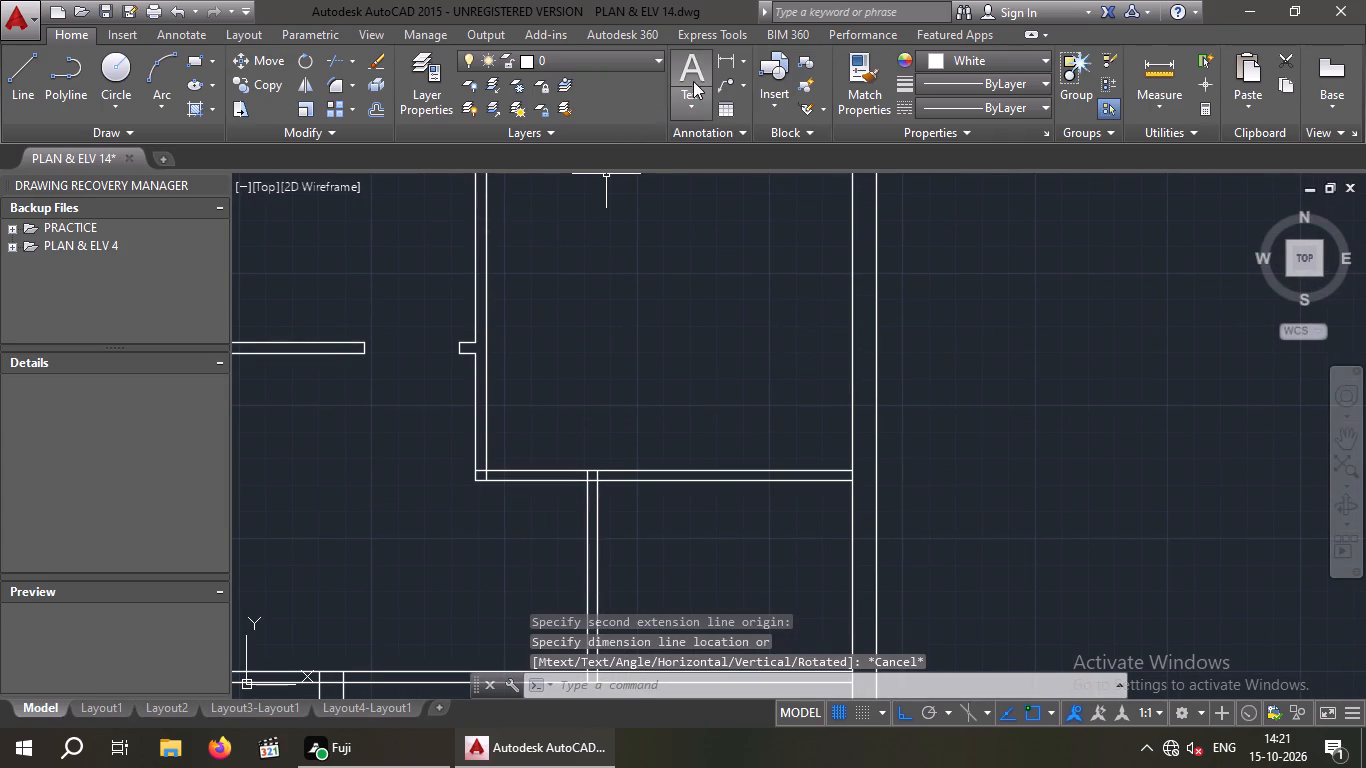
left_click(720, 68)
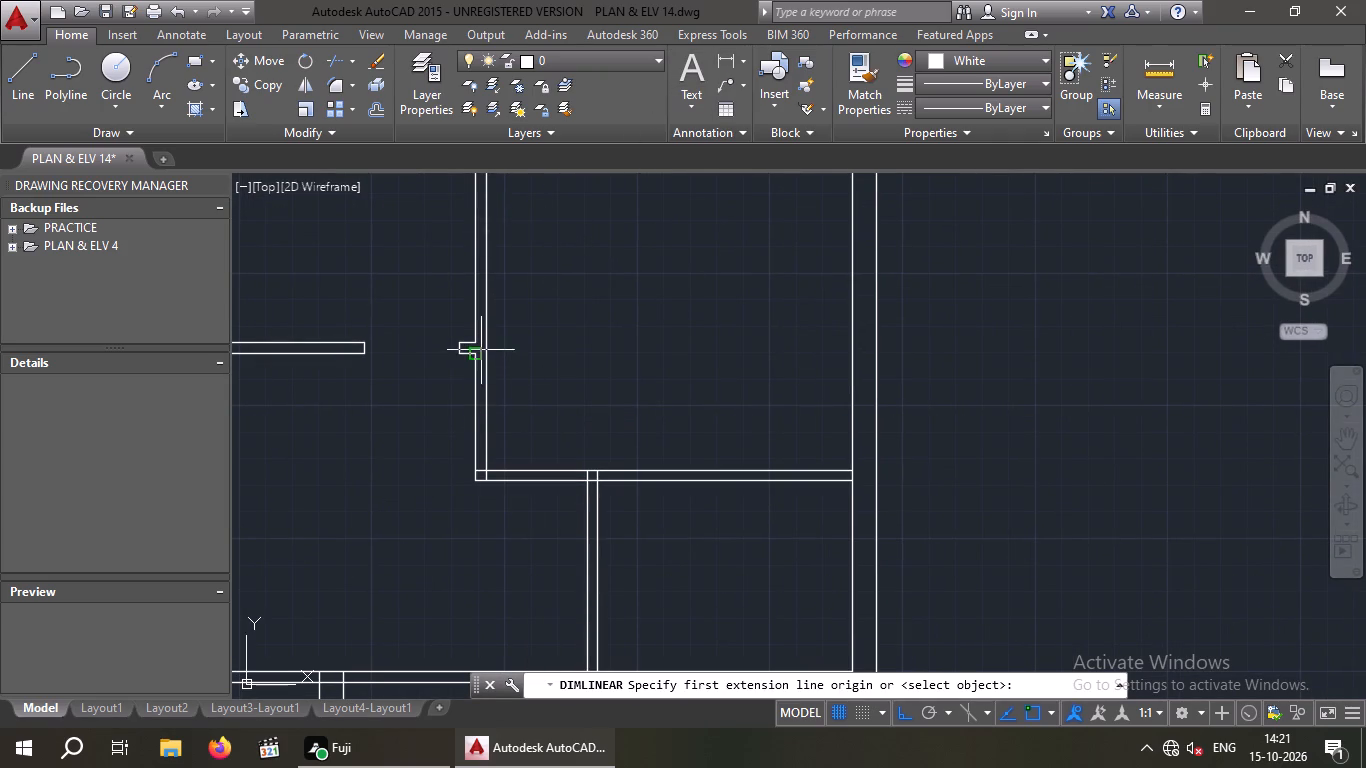
left_click(478, 353)
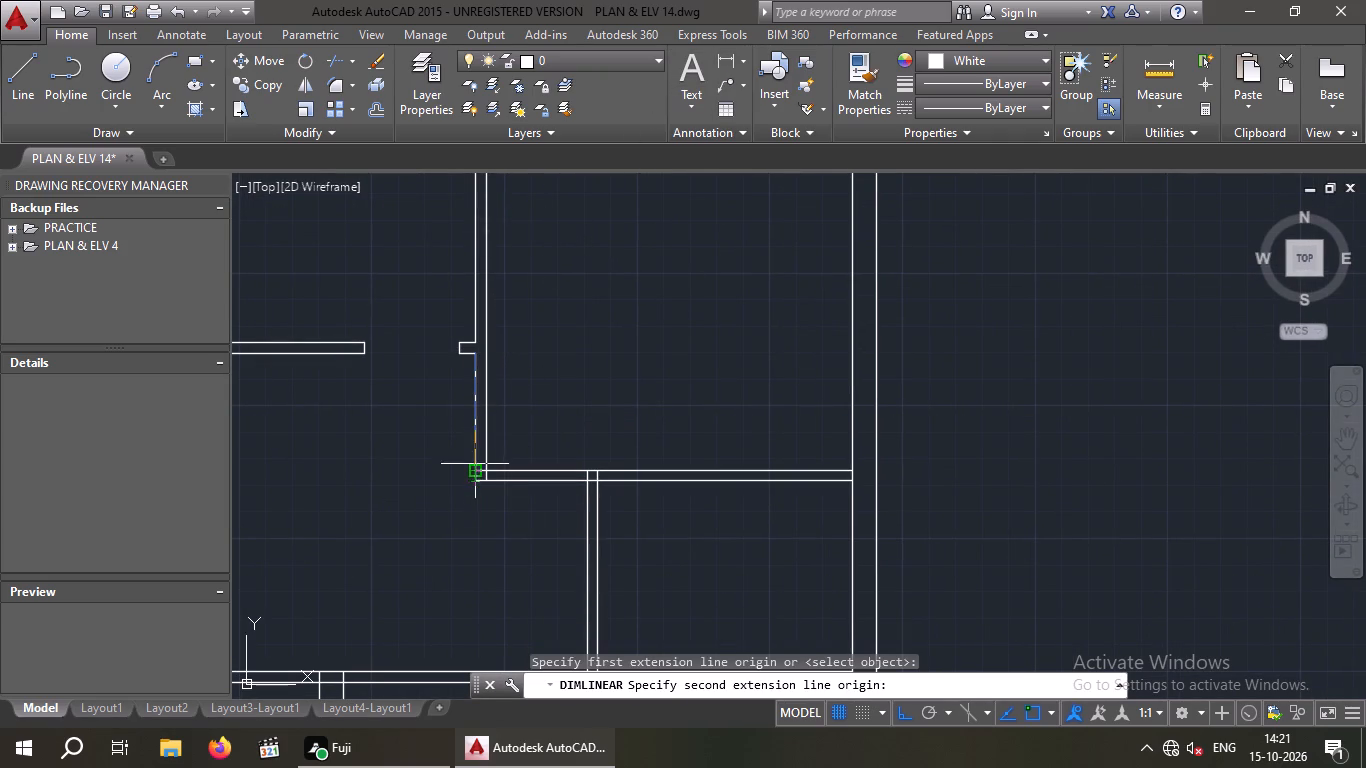
left_click(471, 474)
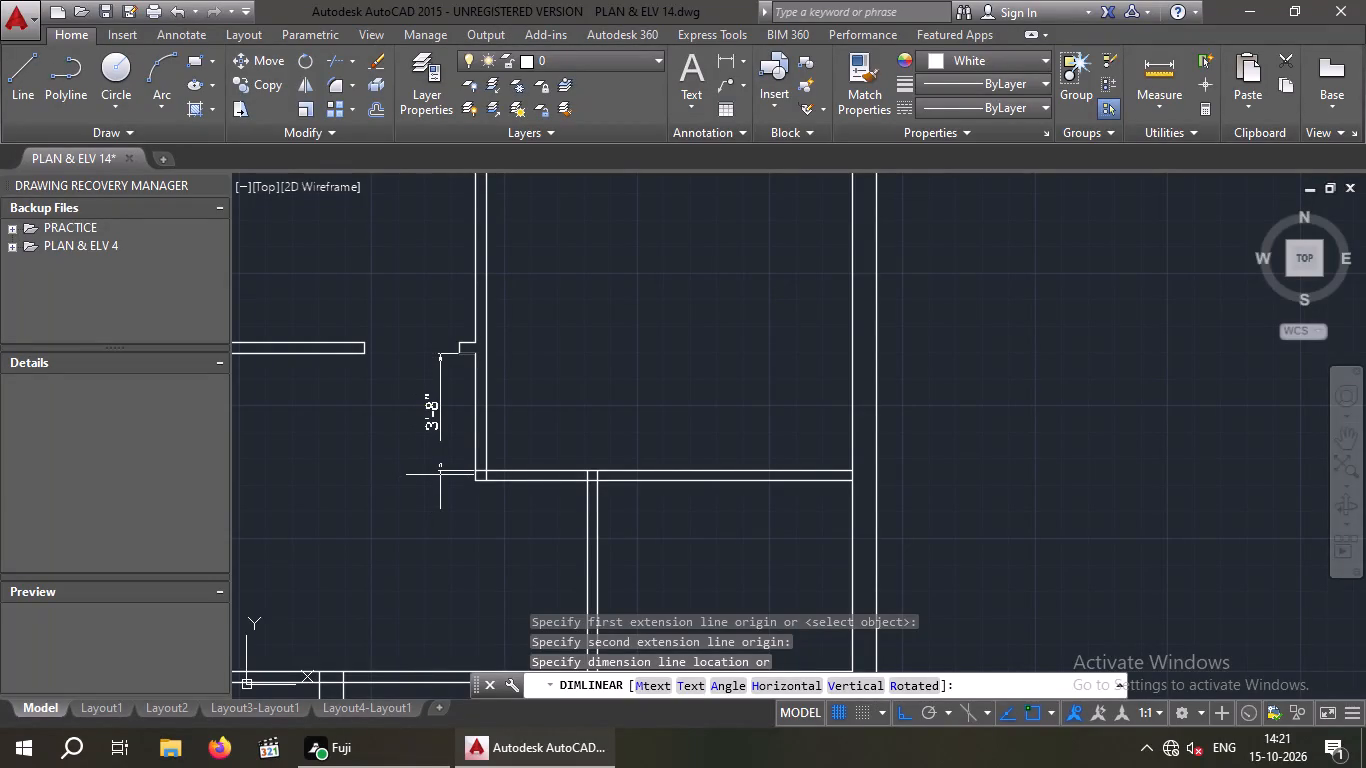
key("Escape")
key("Escape")
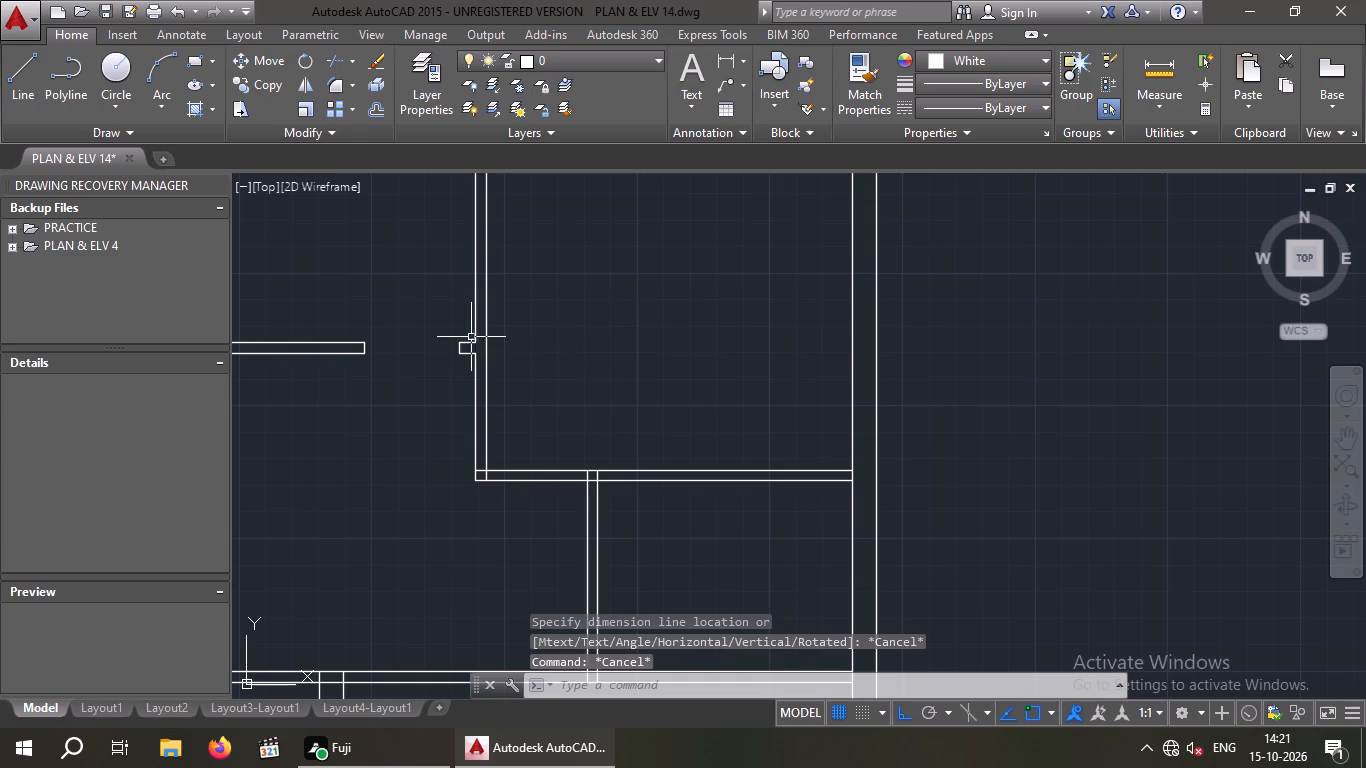
Draw a line across the upper-right room's left wall, level with the door stub's lower edge.
key("l")
key("Return")
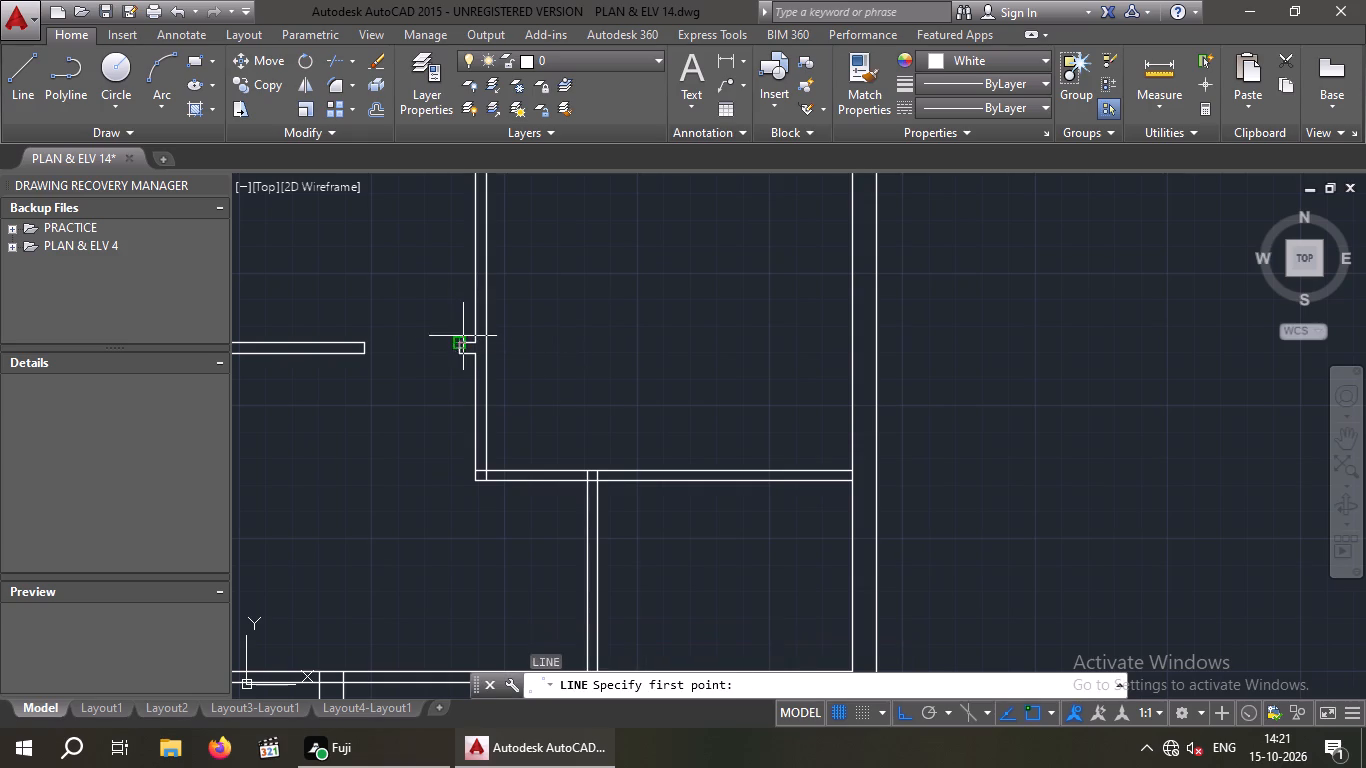
scroll(509, 387, "up", 2)
left_click(422, 300)
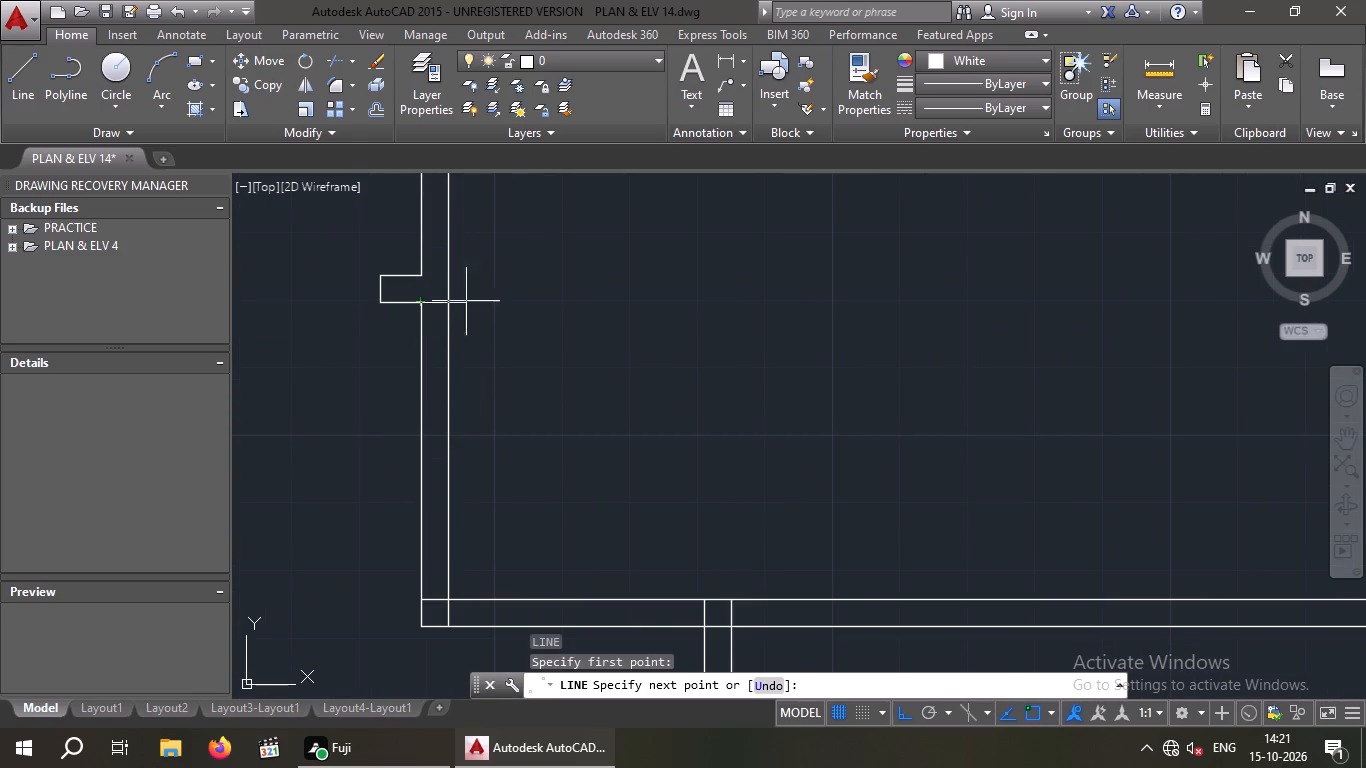
left_click(447, 301)
key("Escape")
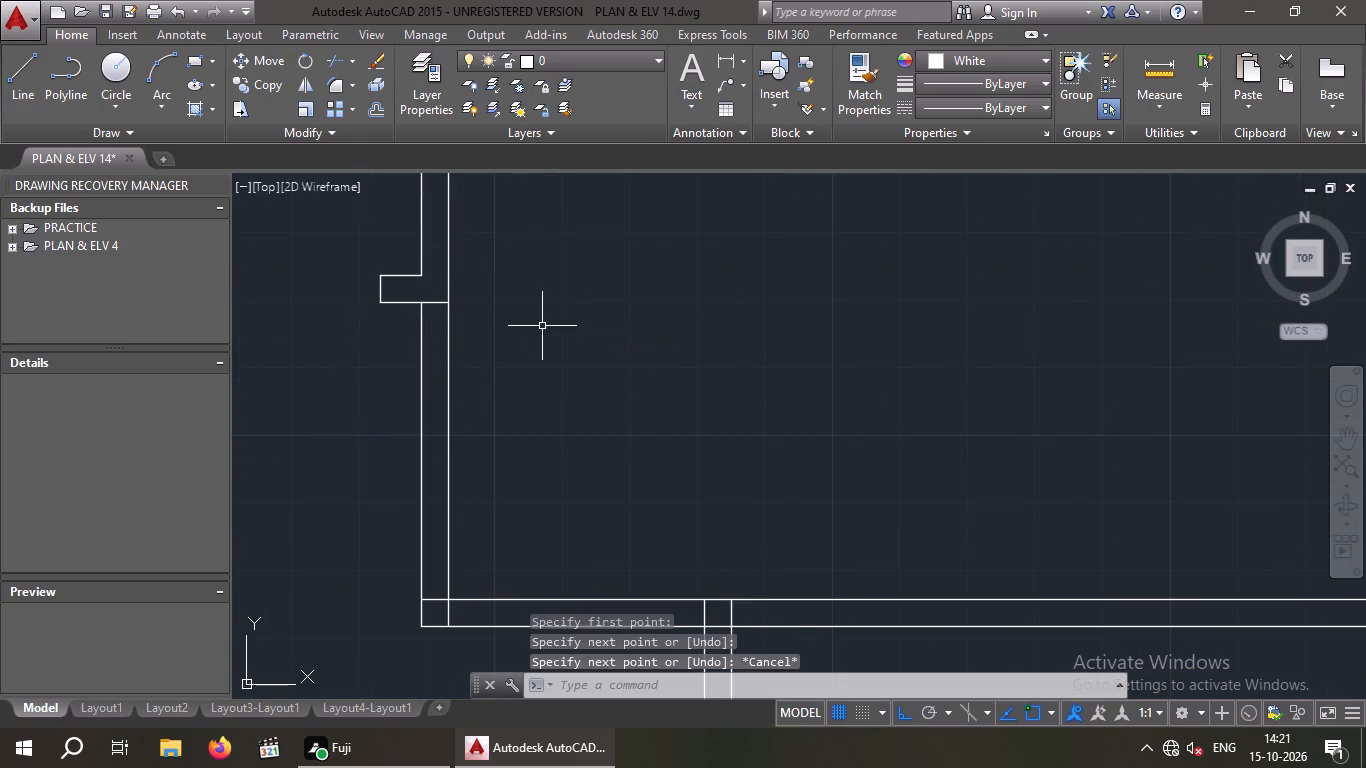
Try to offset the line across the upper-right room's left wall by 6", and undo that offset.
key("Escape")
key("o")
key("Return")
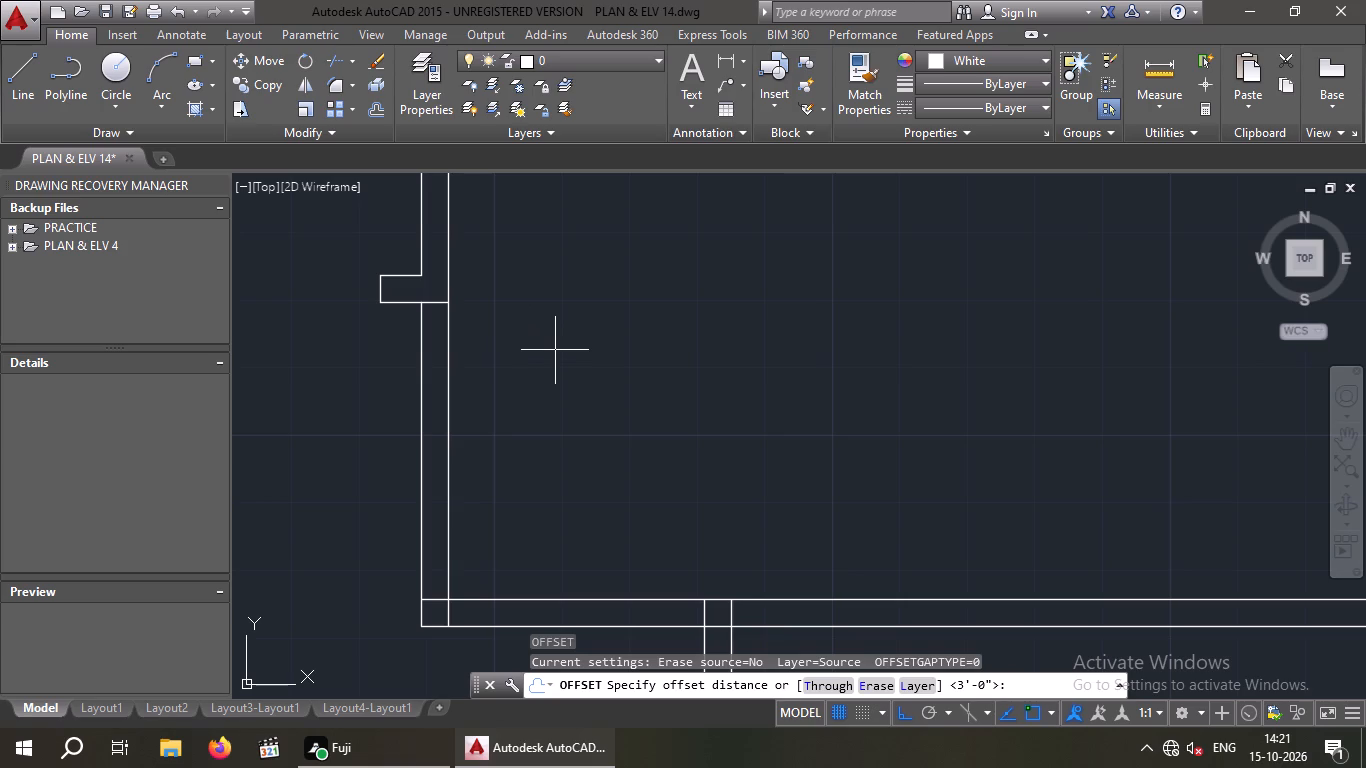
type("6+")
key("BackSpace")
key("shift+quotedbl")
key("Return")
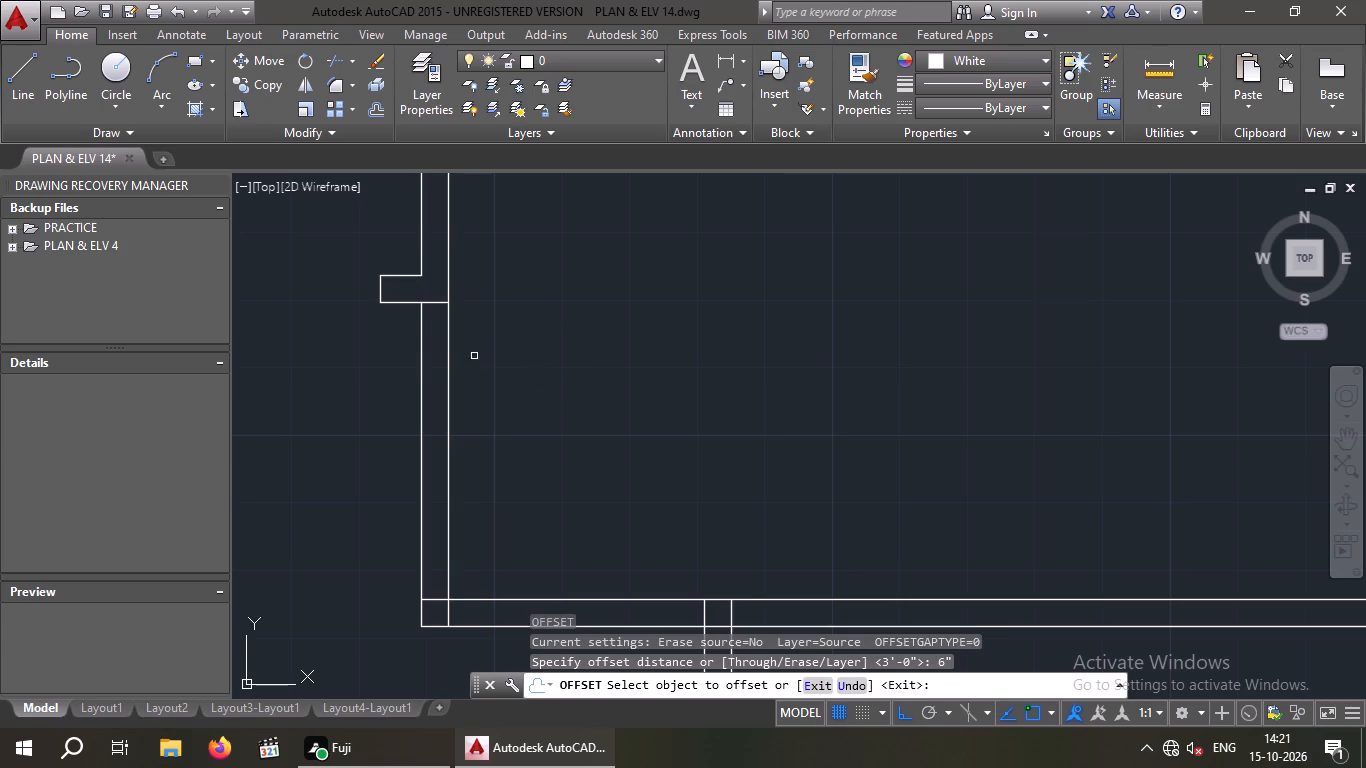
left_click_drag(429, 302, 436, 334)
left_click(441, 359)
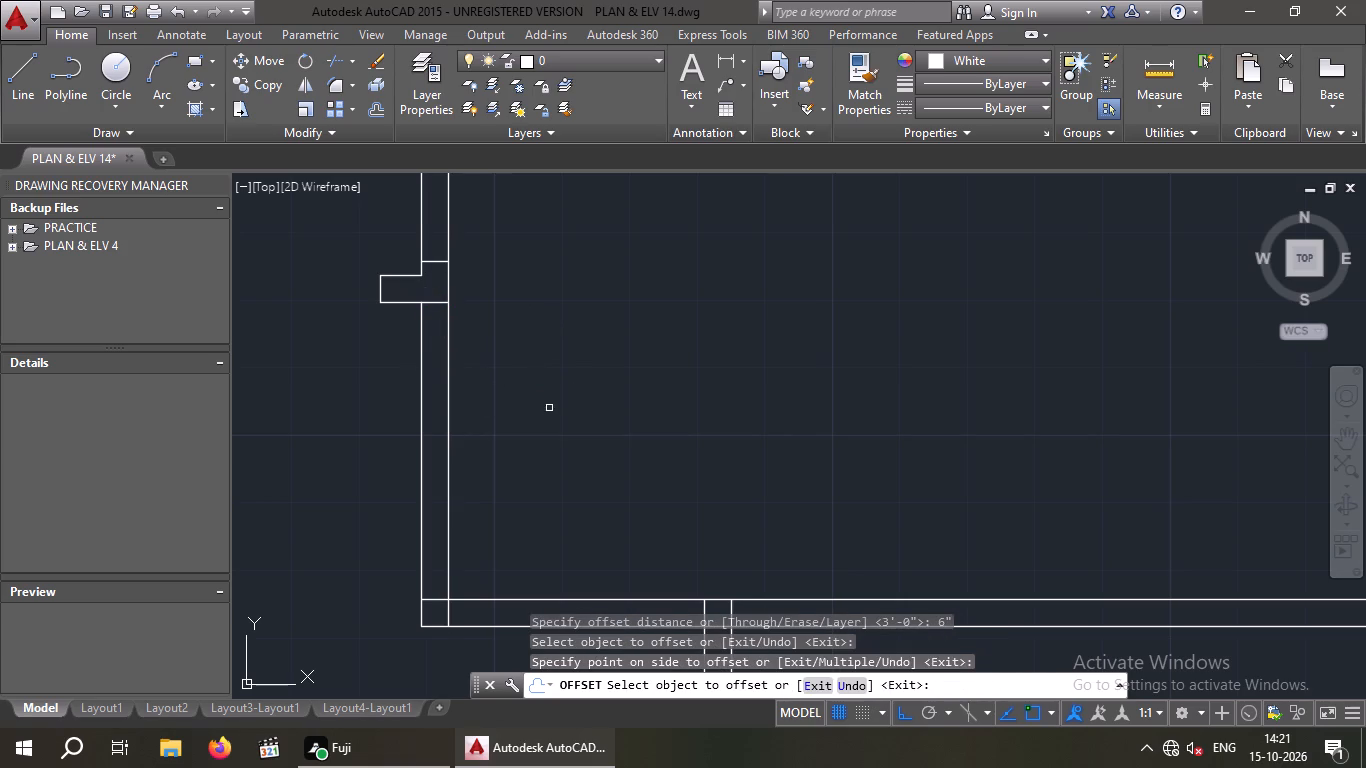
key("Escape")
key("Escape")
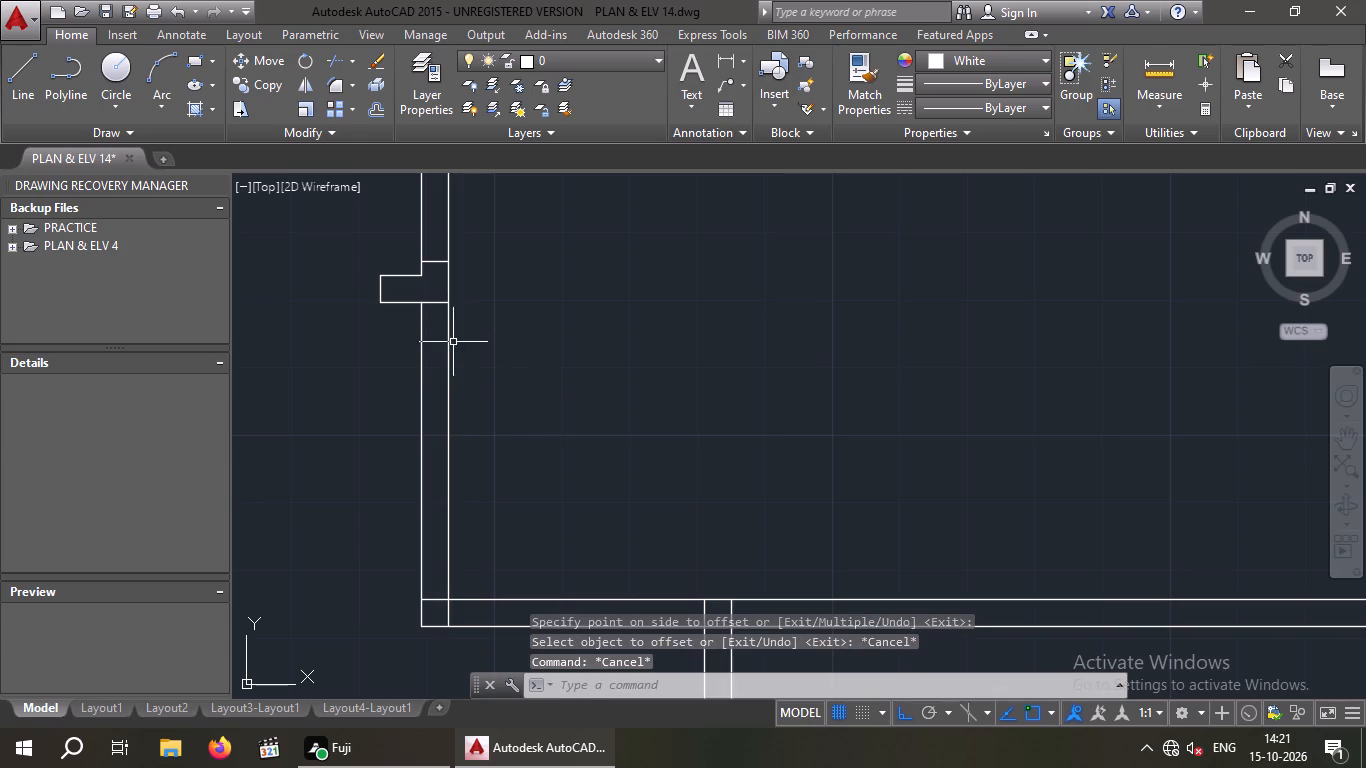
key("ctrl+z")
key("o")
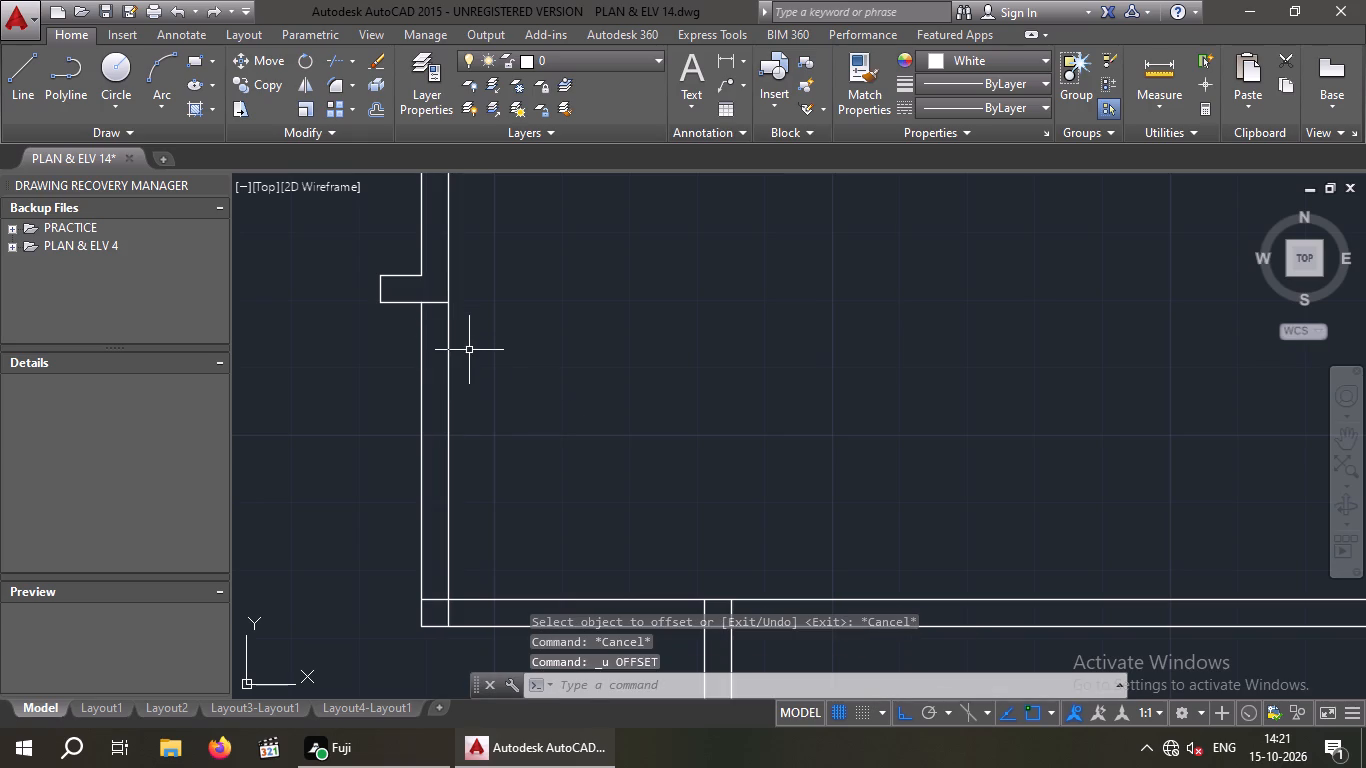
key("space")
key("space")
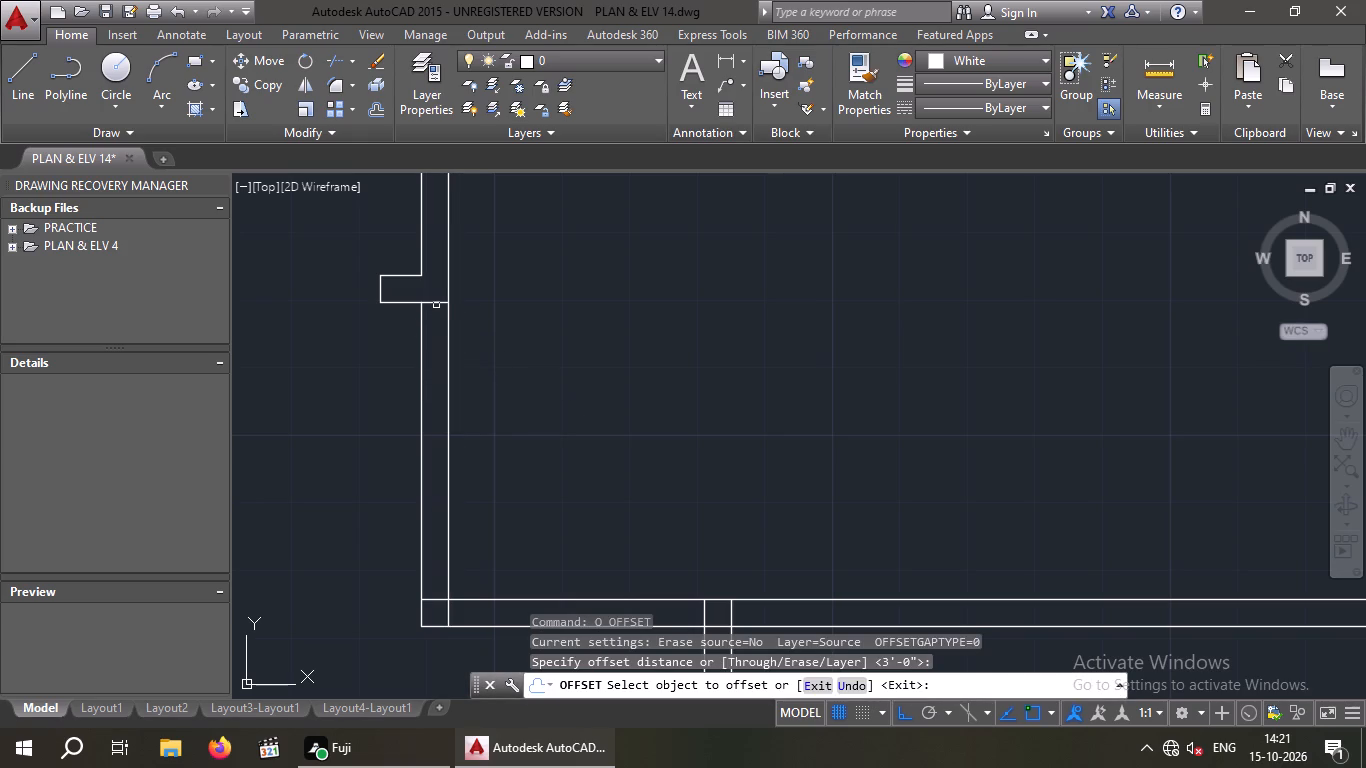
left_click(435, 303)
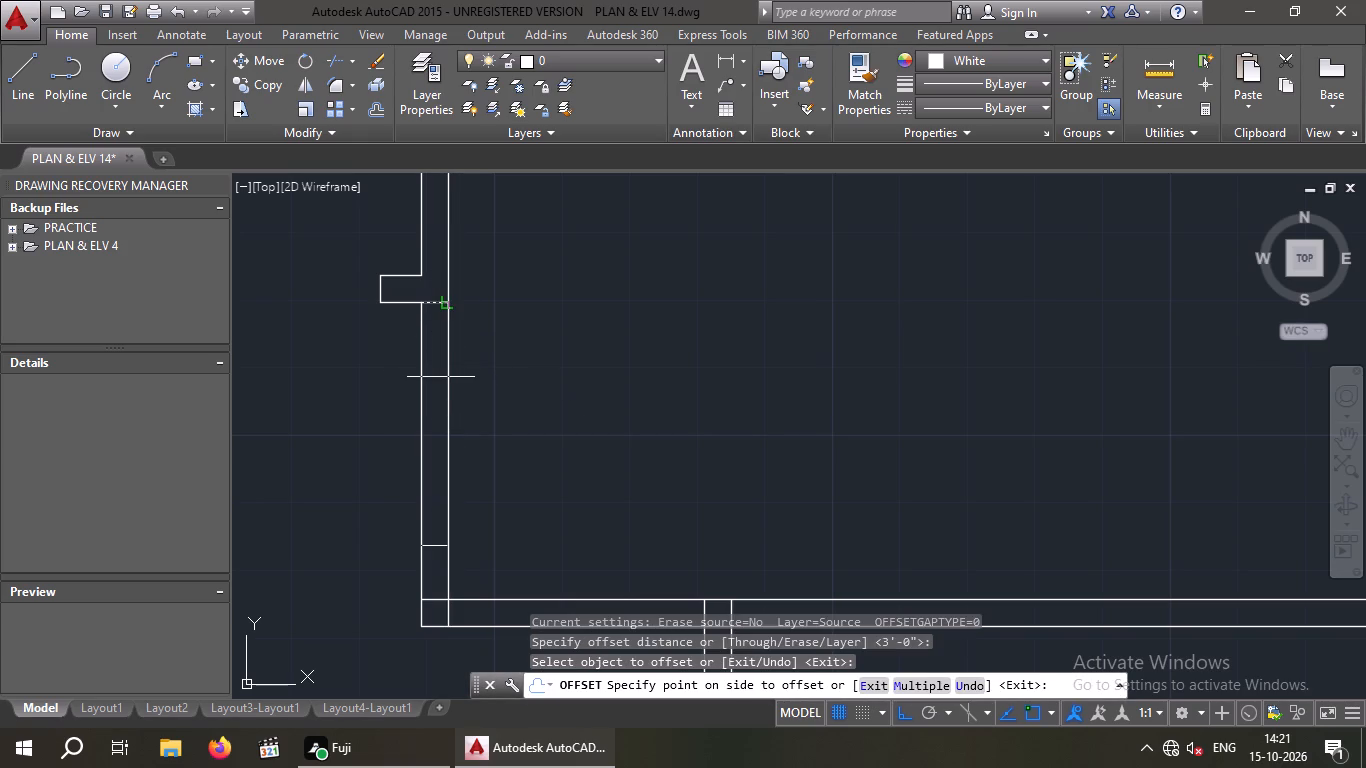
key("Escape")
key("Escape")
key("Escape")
Offset the line across the upper-right room's left wall 6" downward to form the door opening's upper jamb.
key("o")
key("Return")
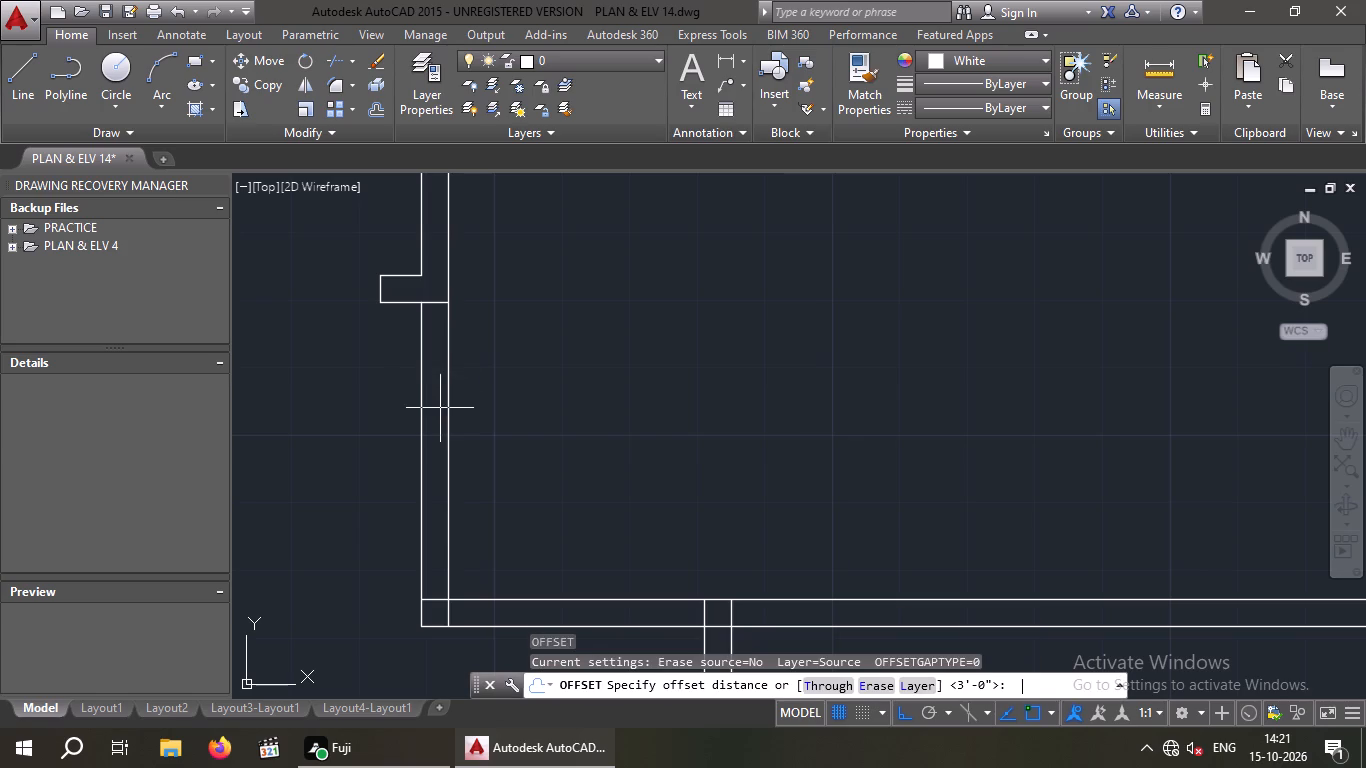
key("6")
key("shift+bar")
key("BackSpace")
key("shift+quotedbl")
key("Return")
left_click(436, 303)
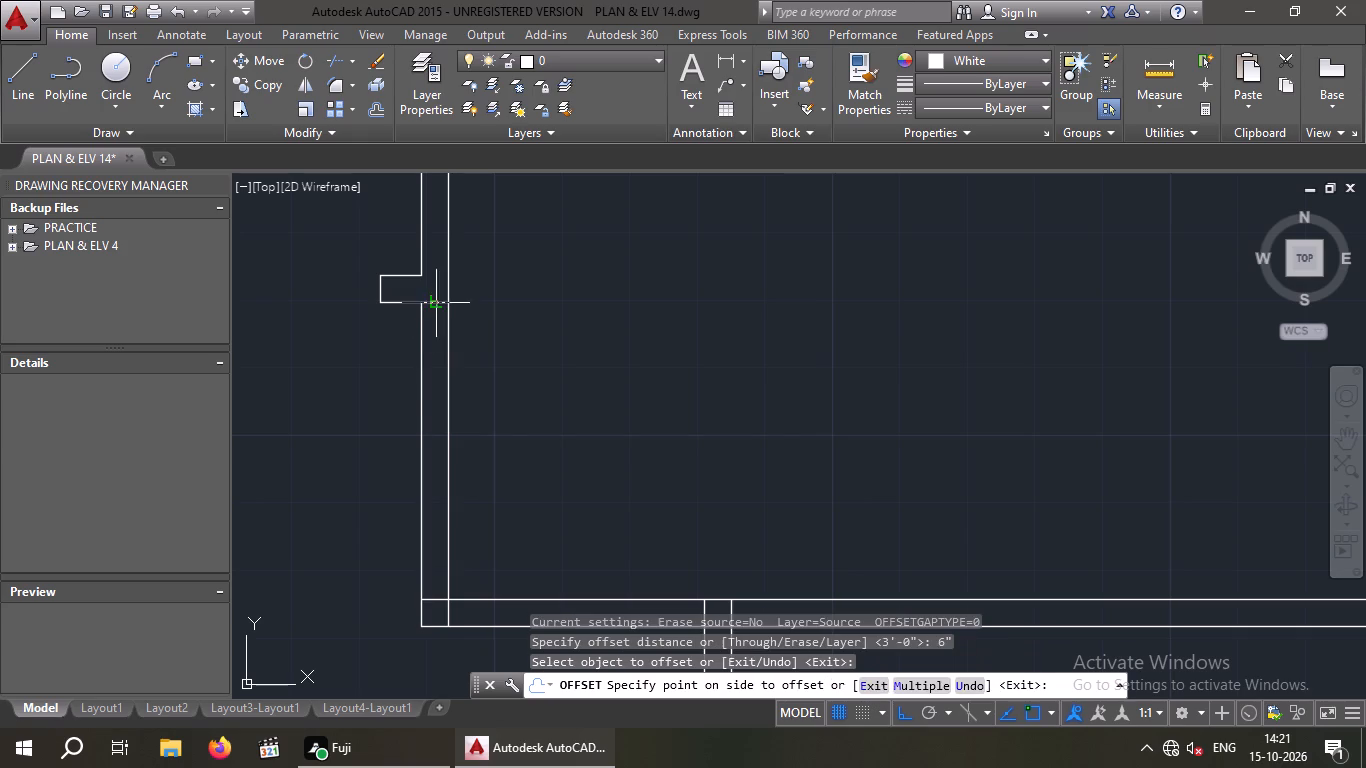
left_click(382, 446)
key("Escape")
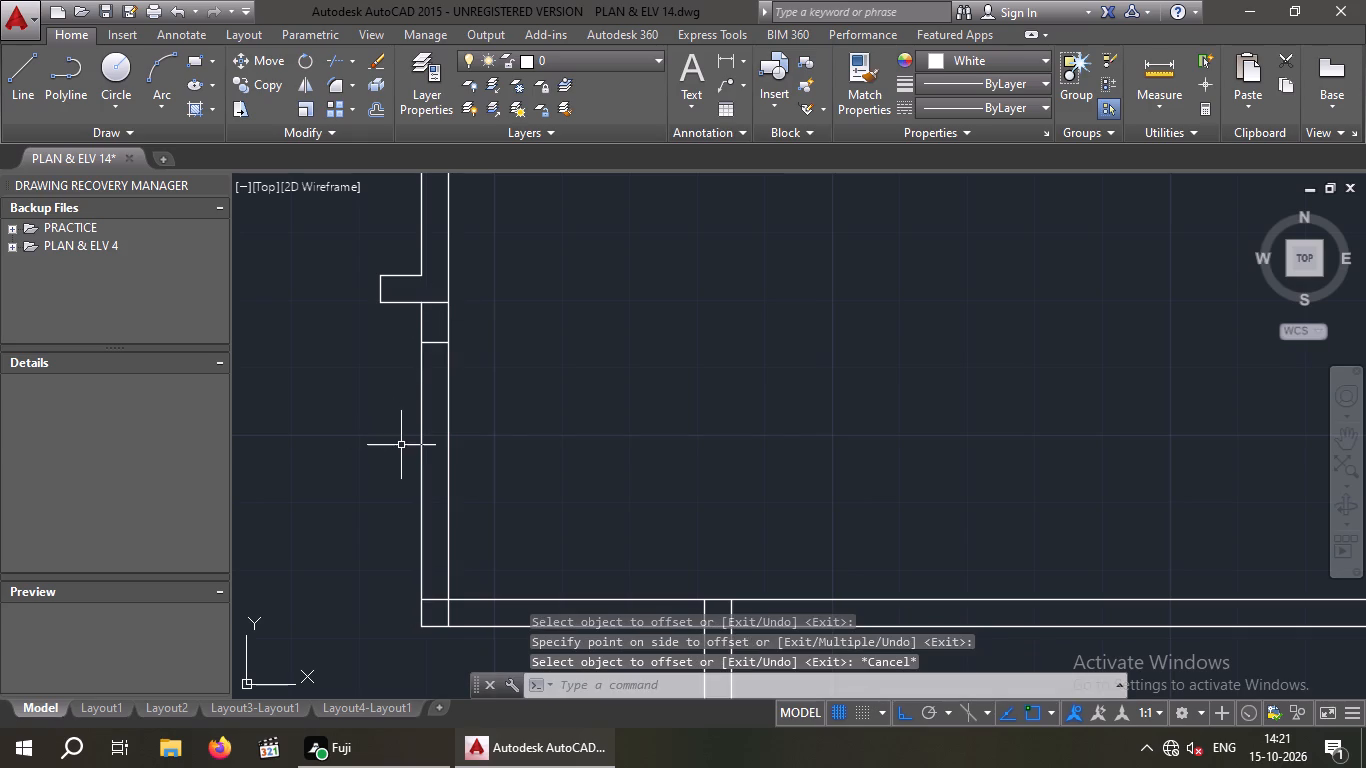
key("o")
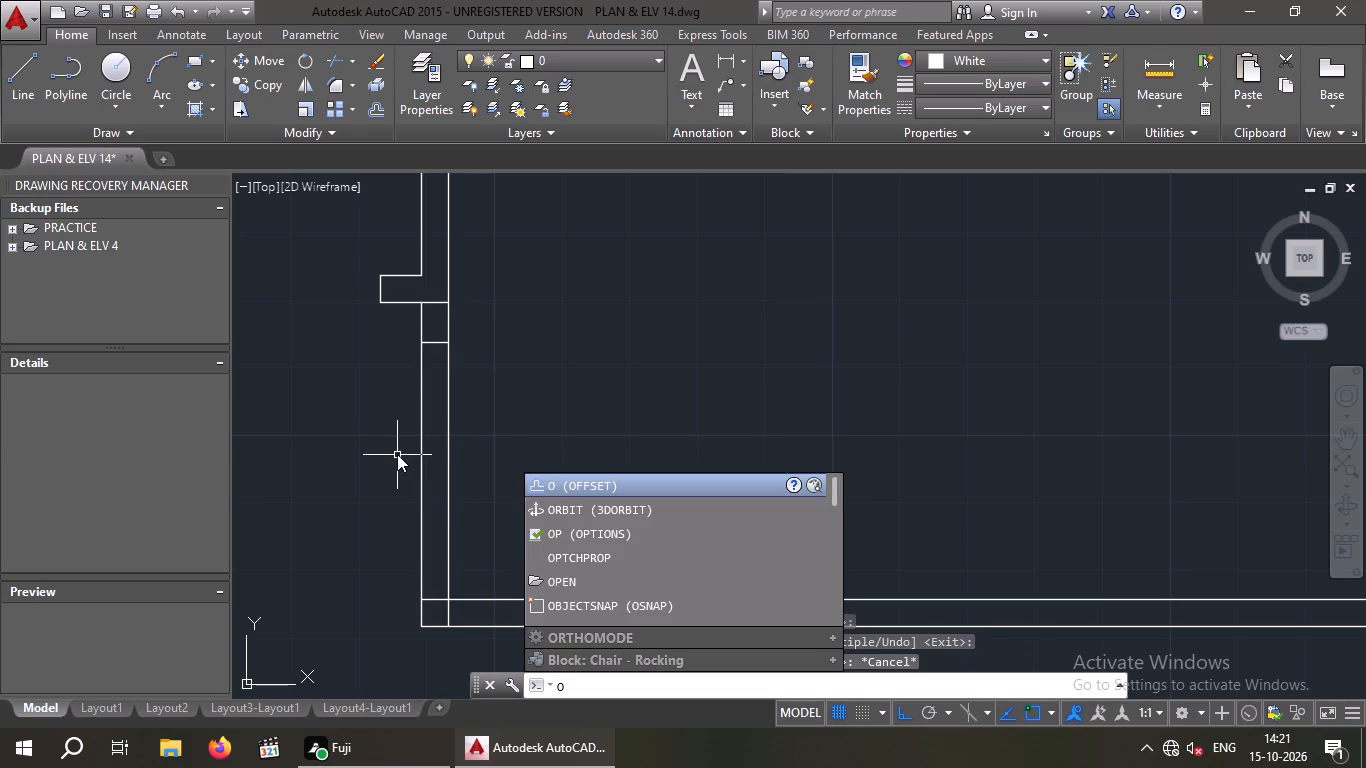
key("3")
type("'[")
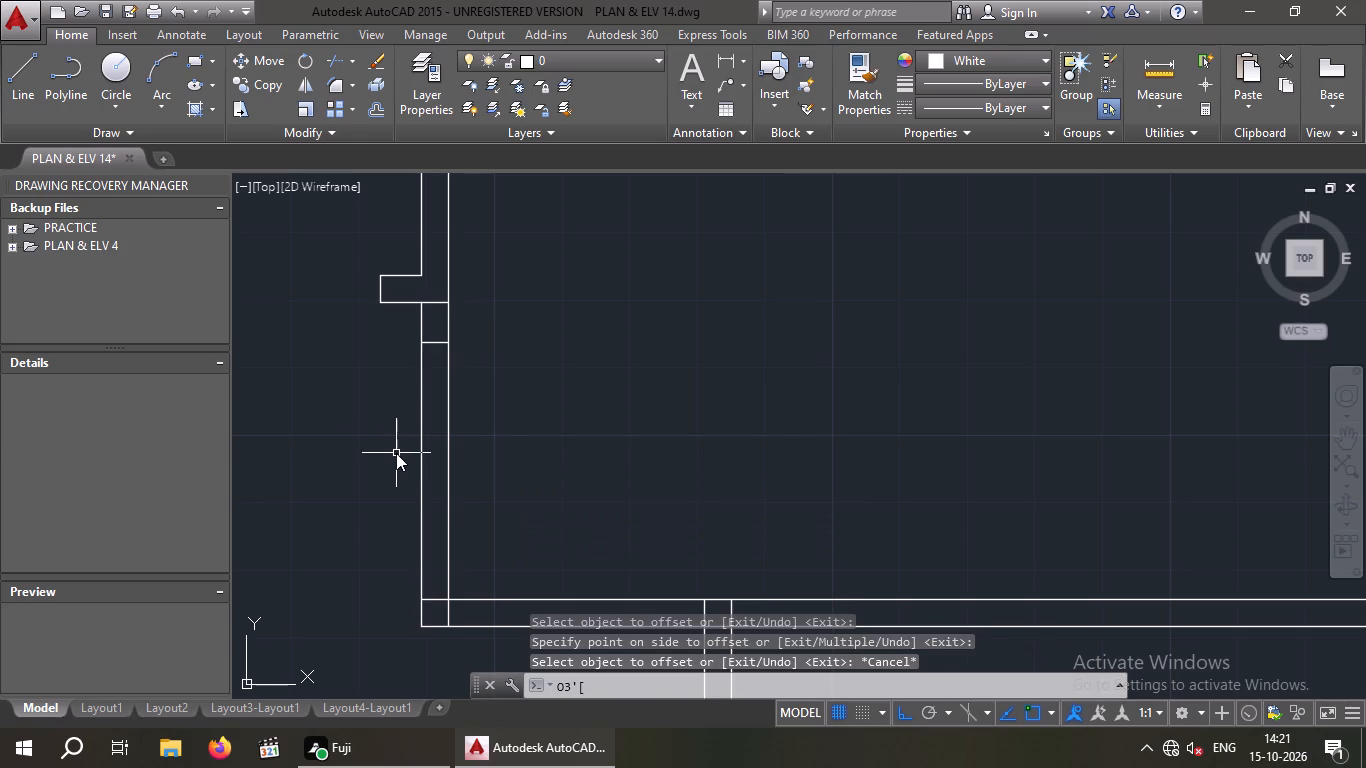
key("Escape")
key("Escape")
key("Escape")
Offset the upper jamb line 3' downward within the upper-right room's left wall to mark the door opening's lower jamb.
key("o")
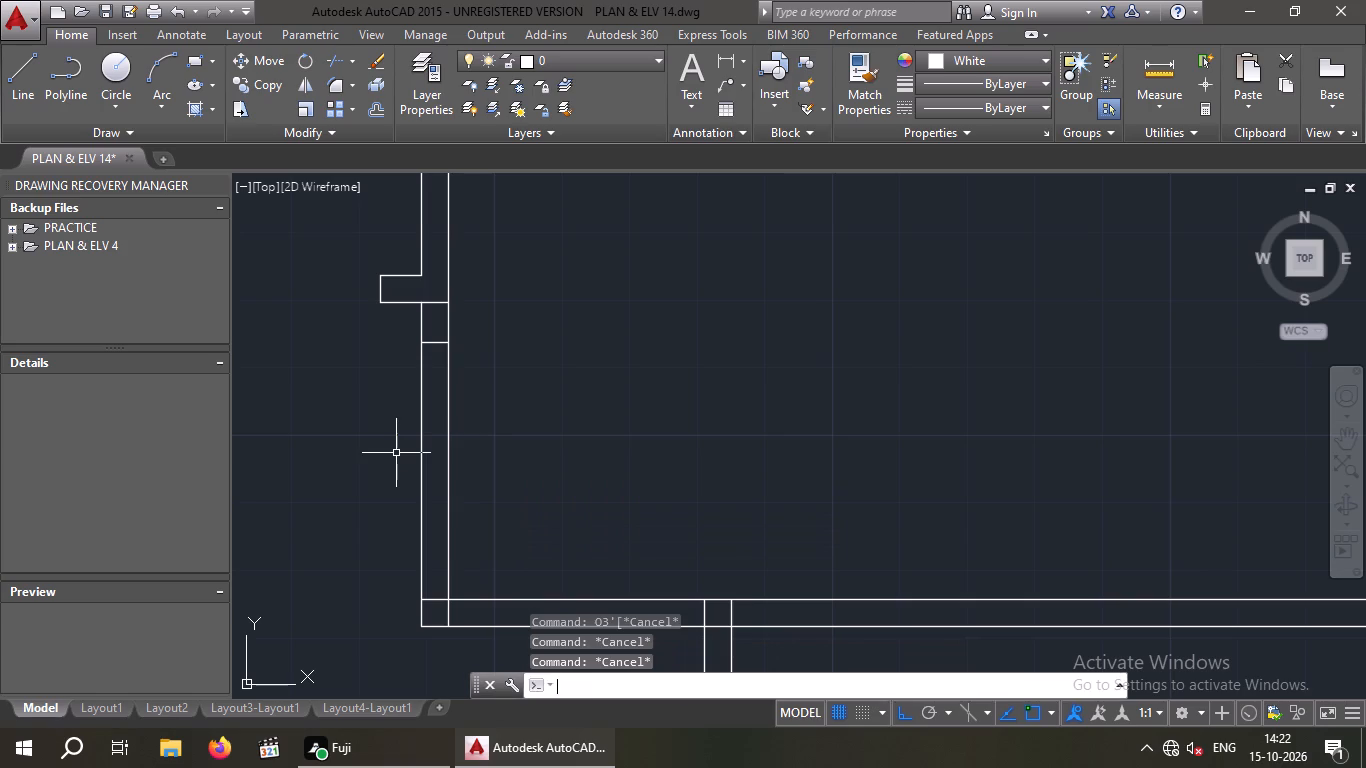
key("Return")
type("3'")
key("Return")
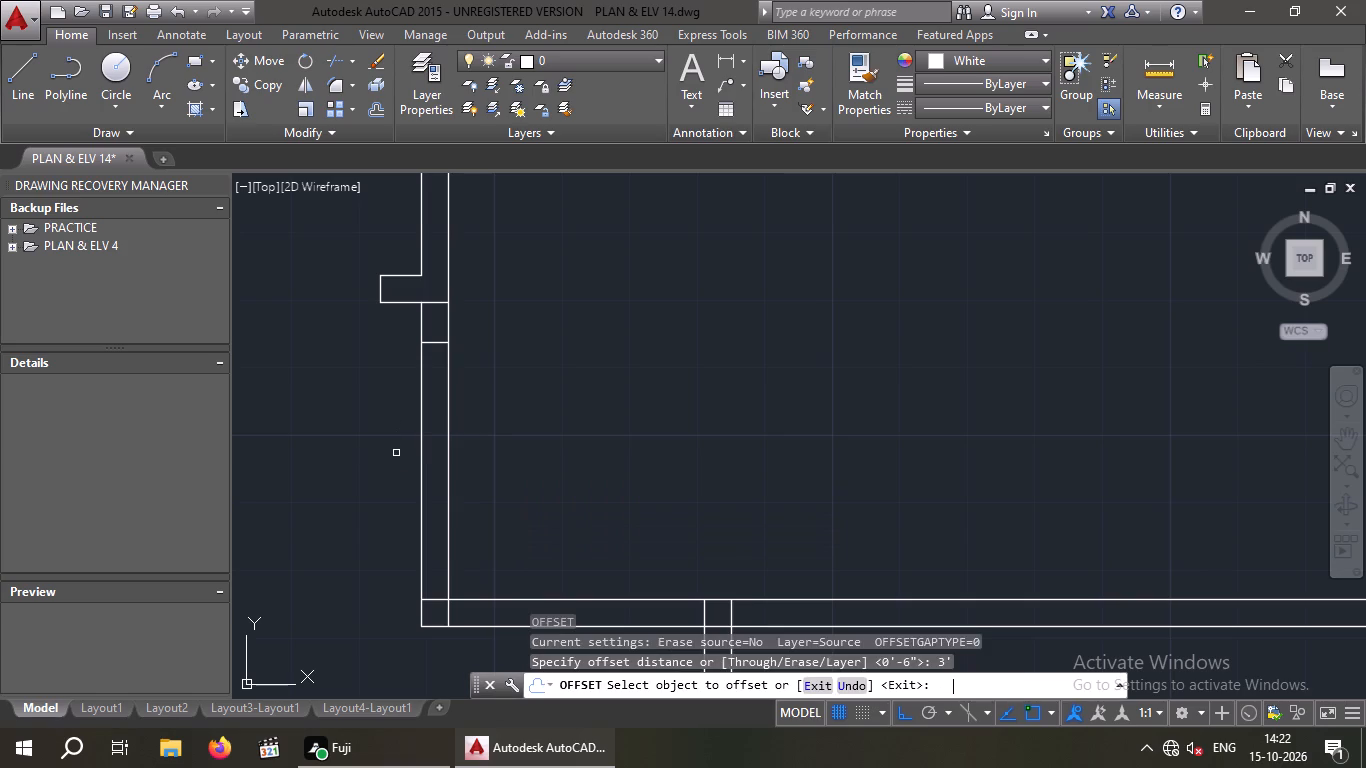
left_click(437, 343)
left_click(377, 525)
key("Escape")
key("Escape")
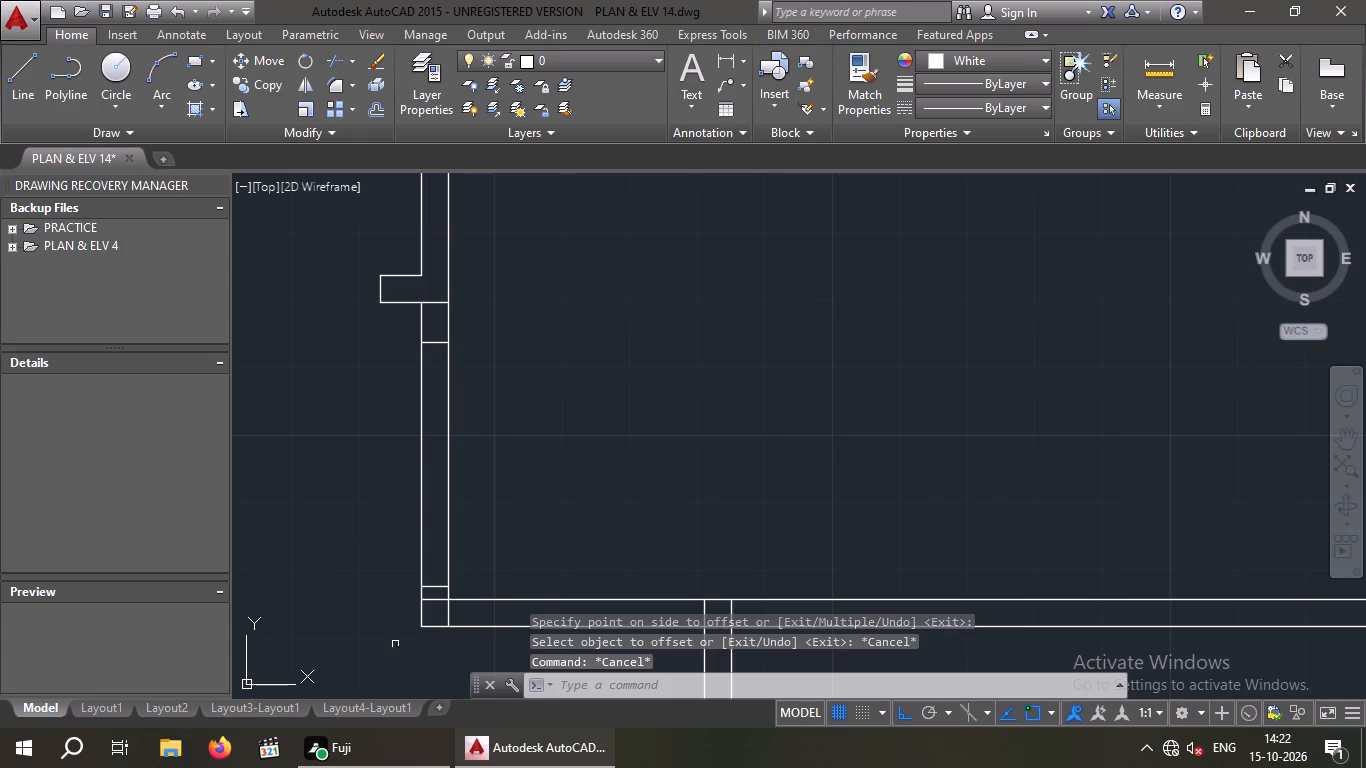
Trim the overlapping lines at the upper-right room's lower-left corner into a clean wall corner.
key("t")
type("R")
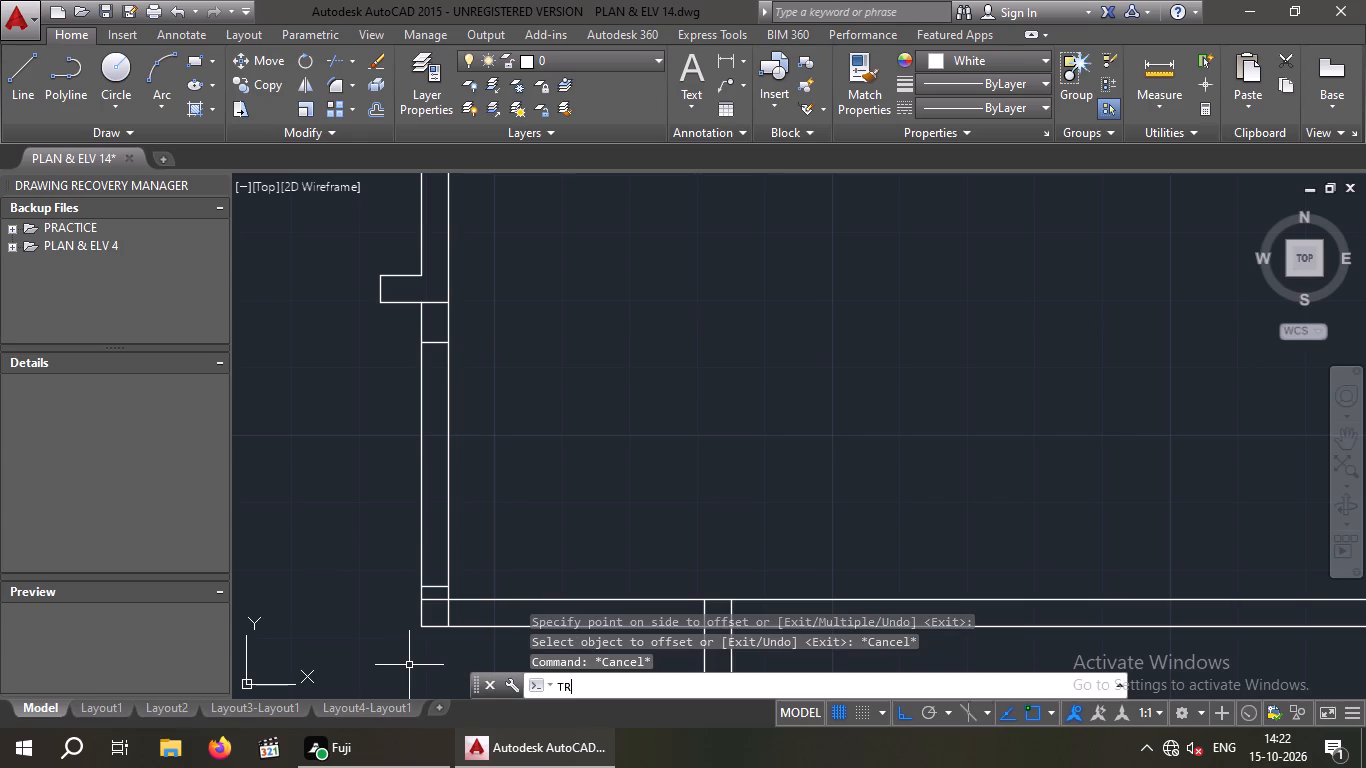
key("space")
key("space")
scroll(436, 632, "up", 2)
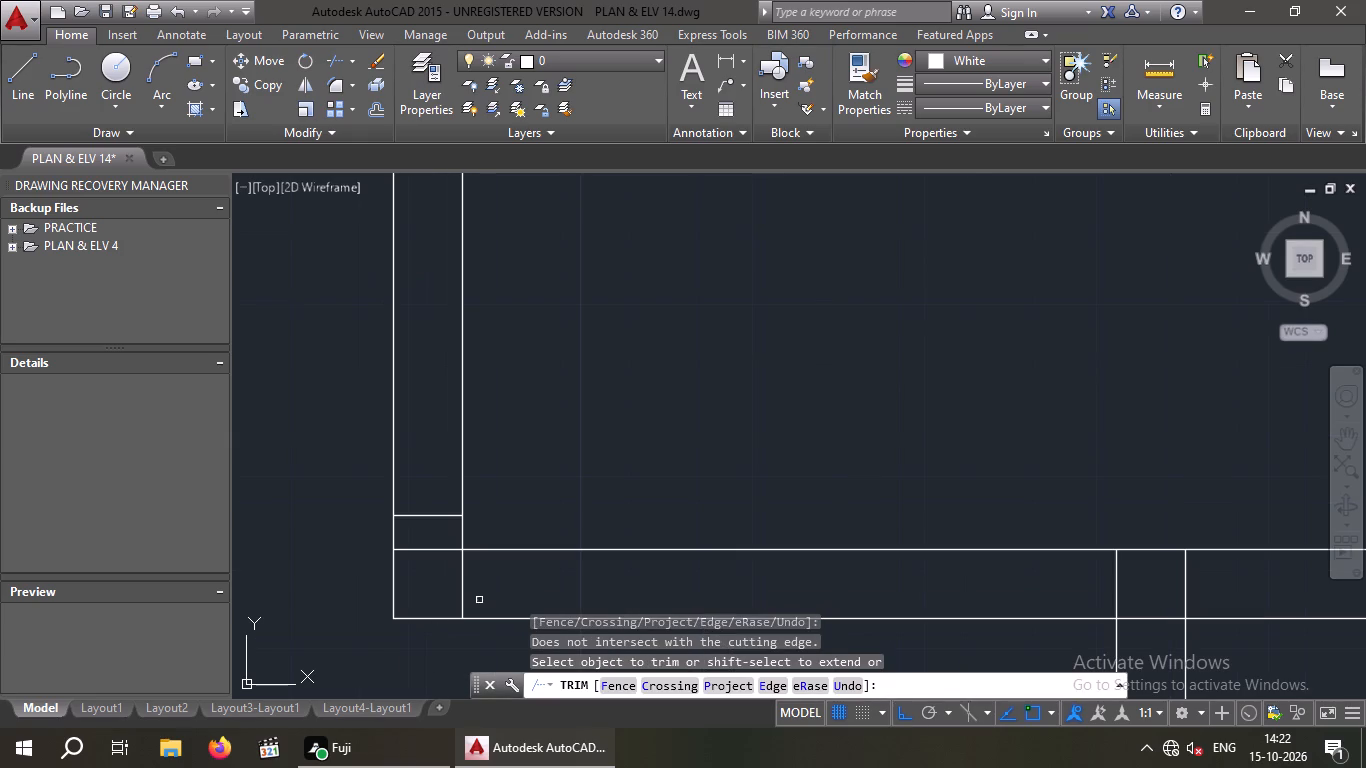
left_click_drag(505, 579, 482, 586)
left_click(450, 589)
left_click_drag(449, 590, 435, 573)
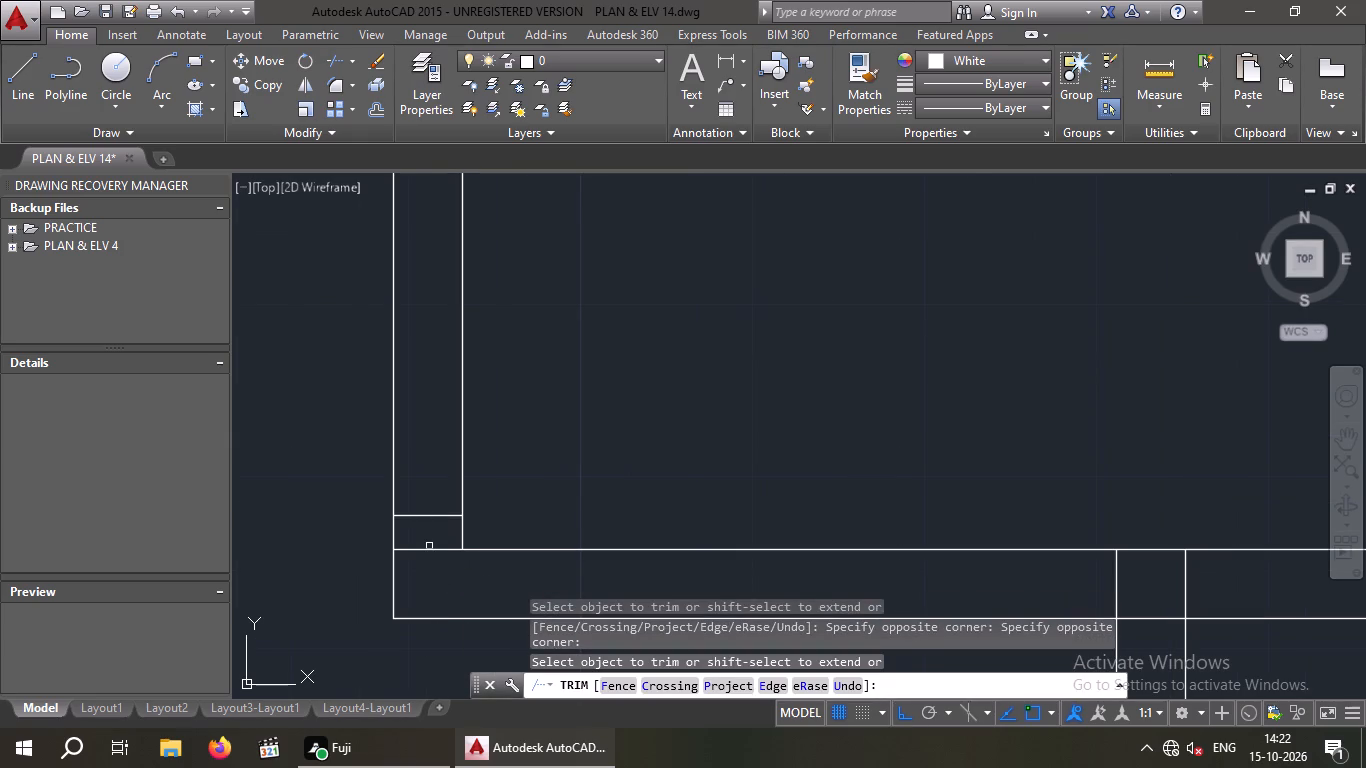
left_click_drag(438, 581, 426, 555)
left_click(425, 548)
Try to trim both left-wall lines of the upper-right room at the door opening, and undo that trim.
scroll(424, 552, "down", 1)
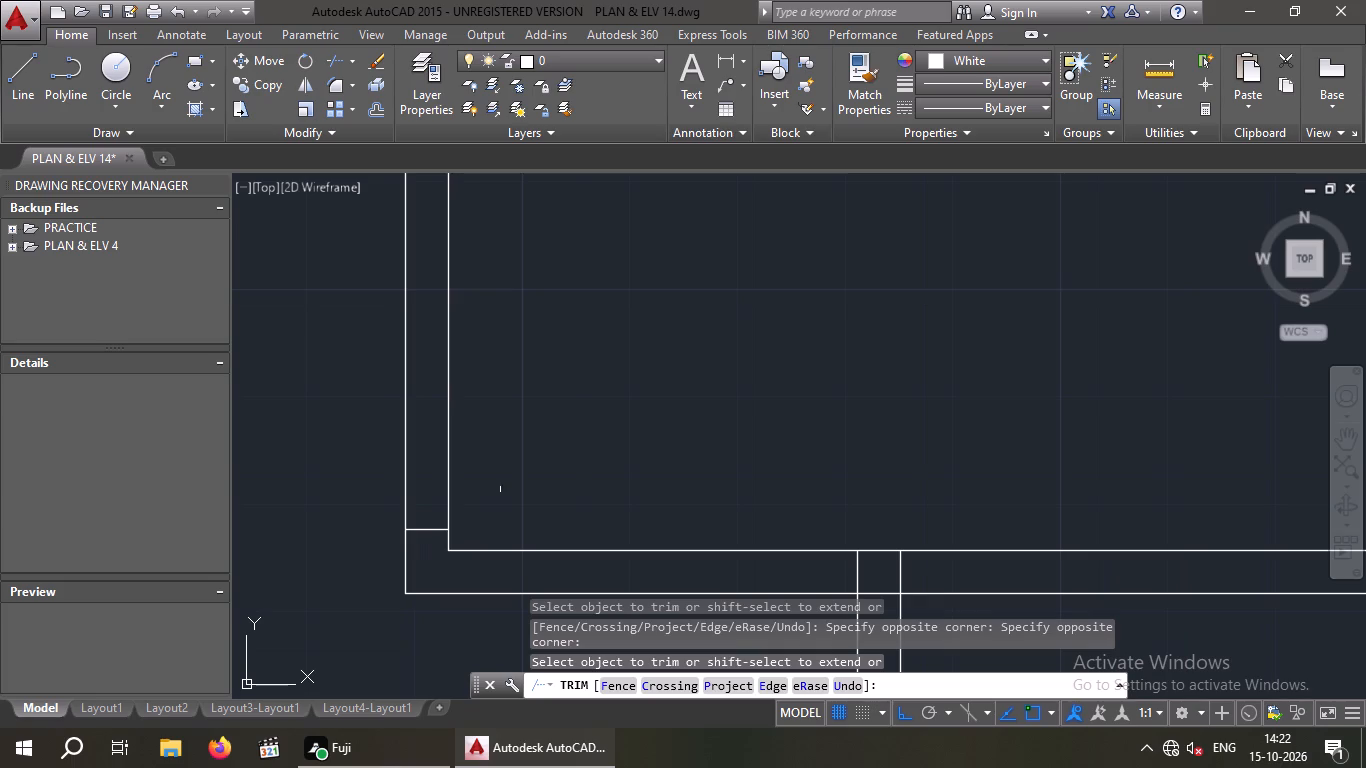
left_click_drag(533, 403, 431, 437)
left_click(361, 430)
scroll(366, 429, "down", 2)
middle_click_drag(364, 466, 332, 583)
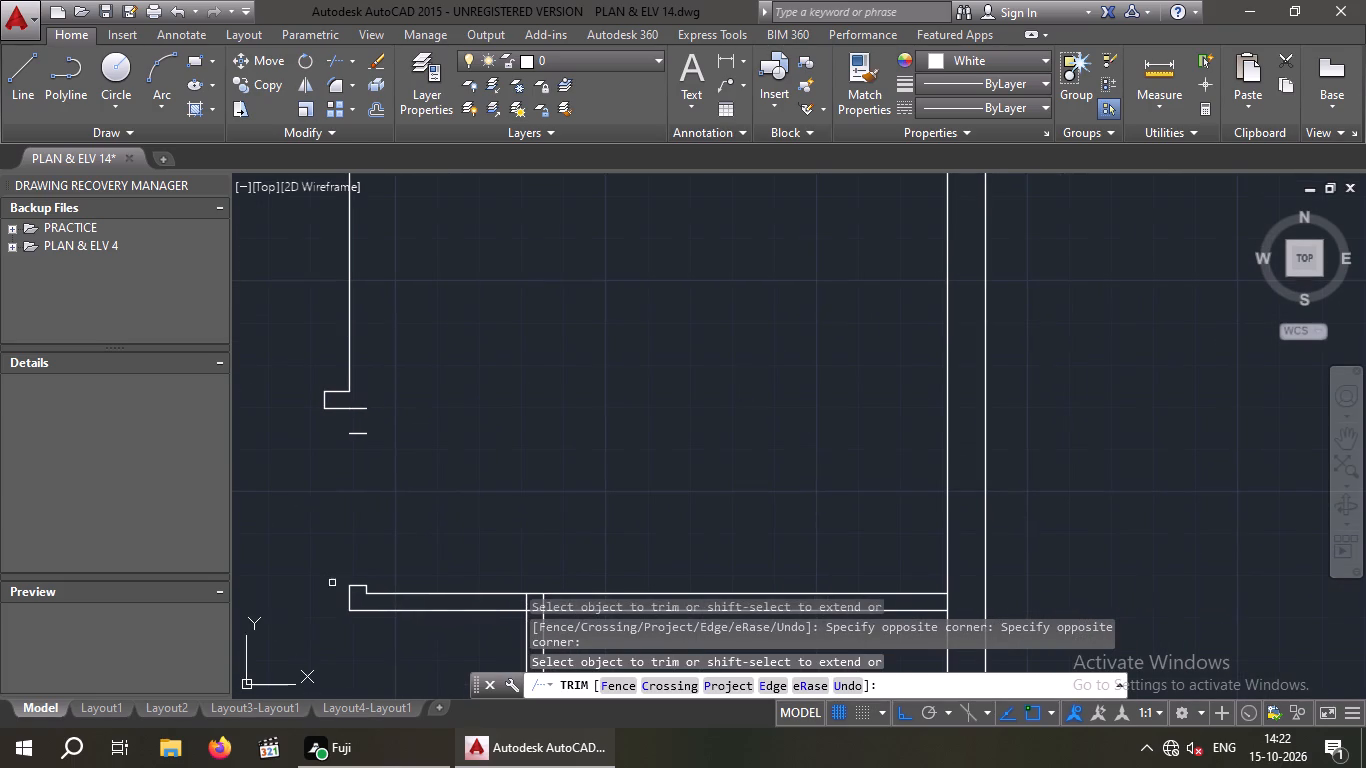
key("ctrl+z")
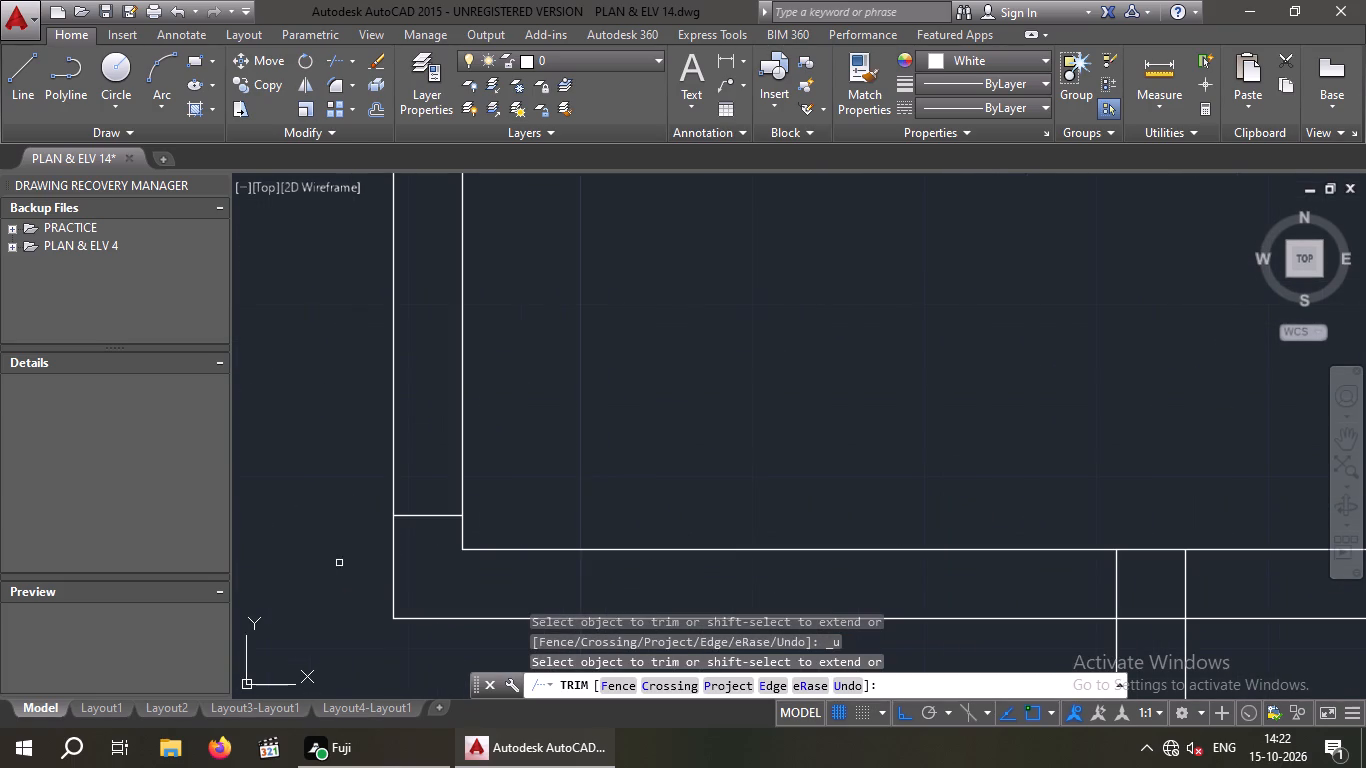
Delete the line across the upper-right room's left wall that is level with the door stub's lower edge.
scroll(478, 506, "down", 2)
middle_click_drag(476, 518, 434, 646)
key("Escape")
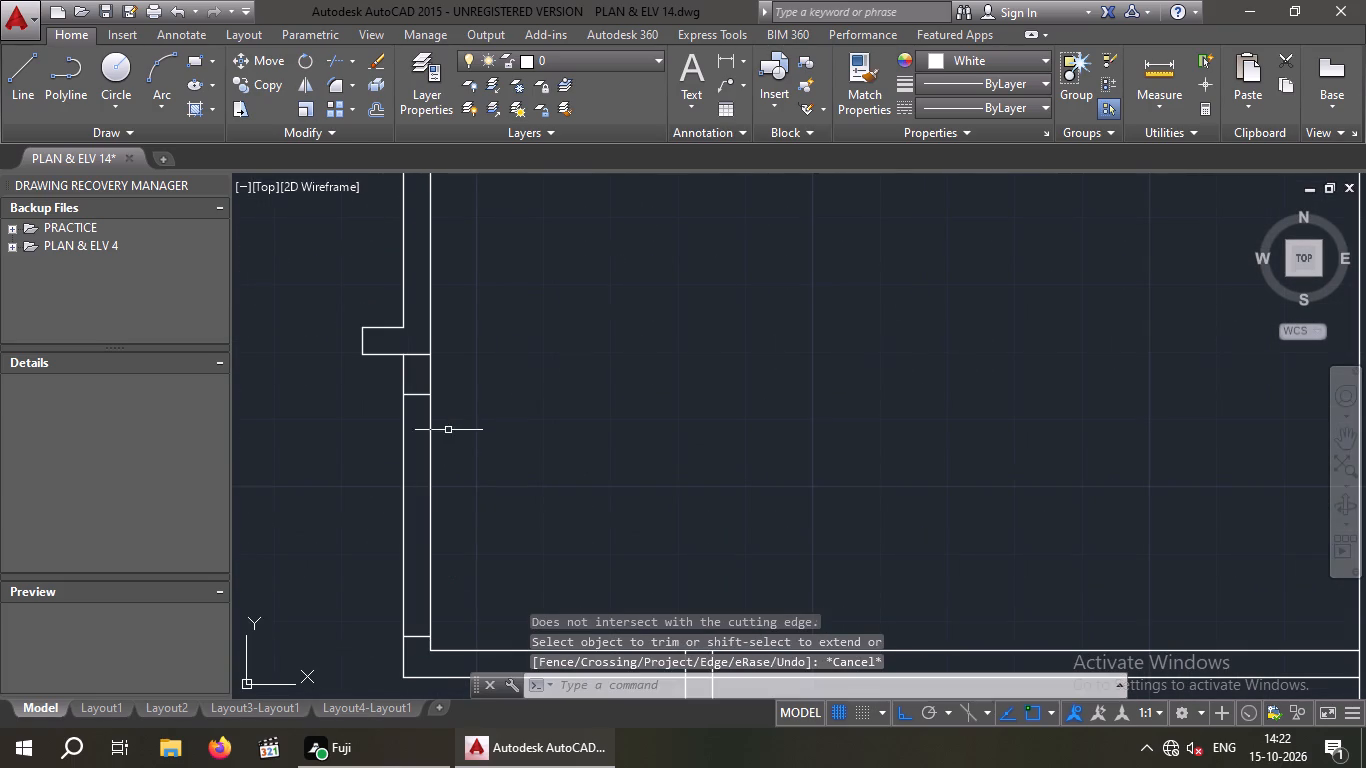
scroll(416, 345, "up", 2)
left_click(419, 369)
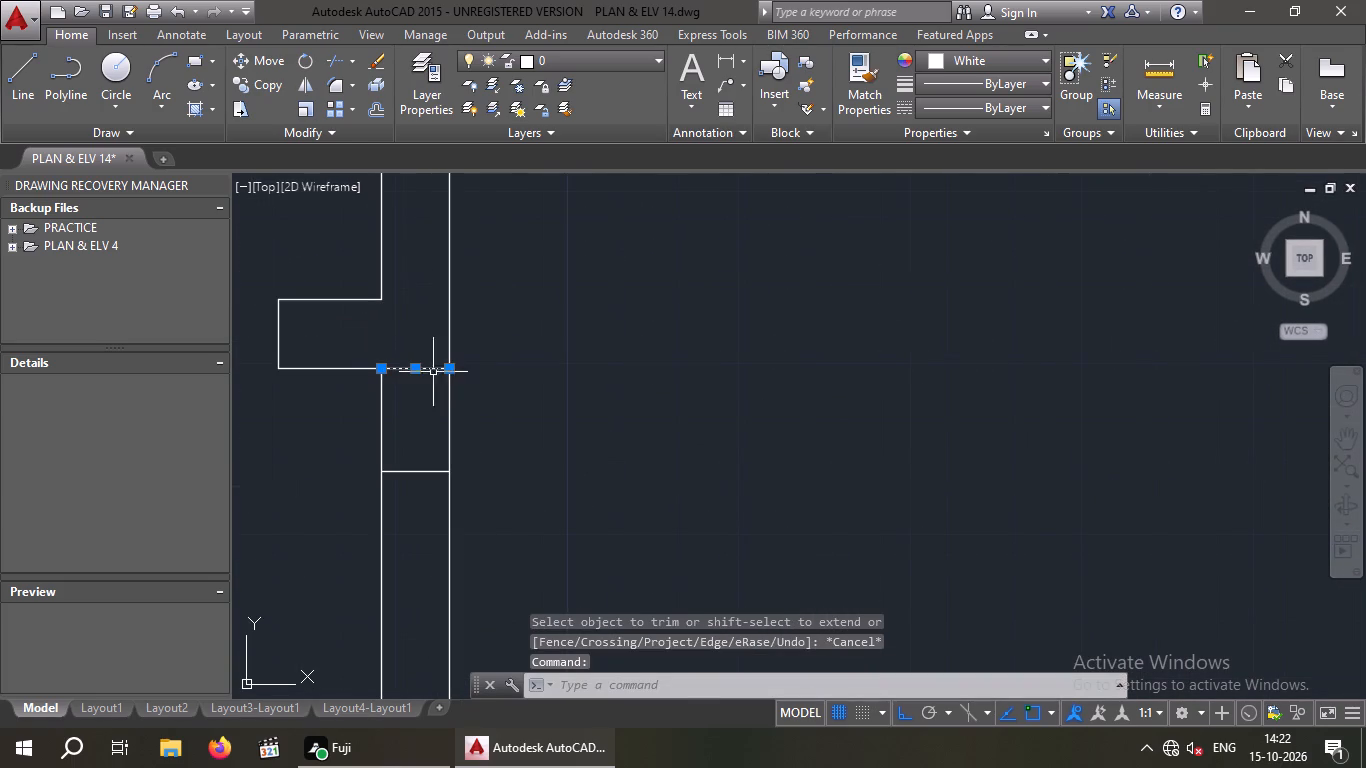
key("Delete")
Trim both left-wall lines of the upper-right room between the two jamb lines to open a 3' doorway.
scroll(482, 388, "down", 1)
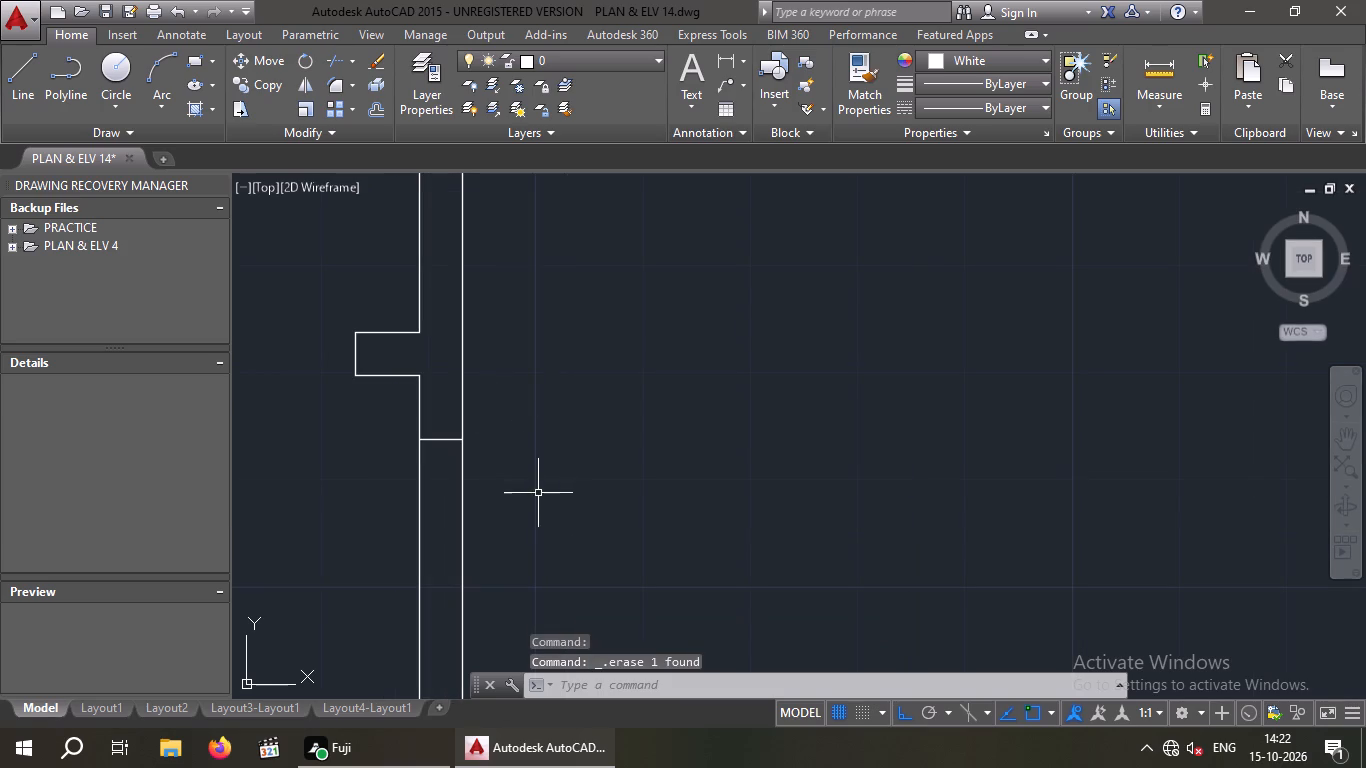
key("t")
key("r")
key("space")
key("space")
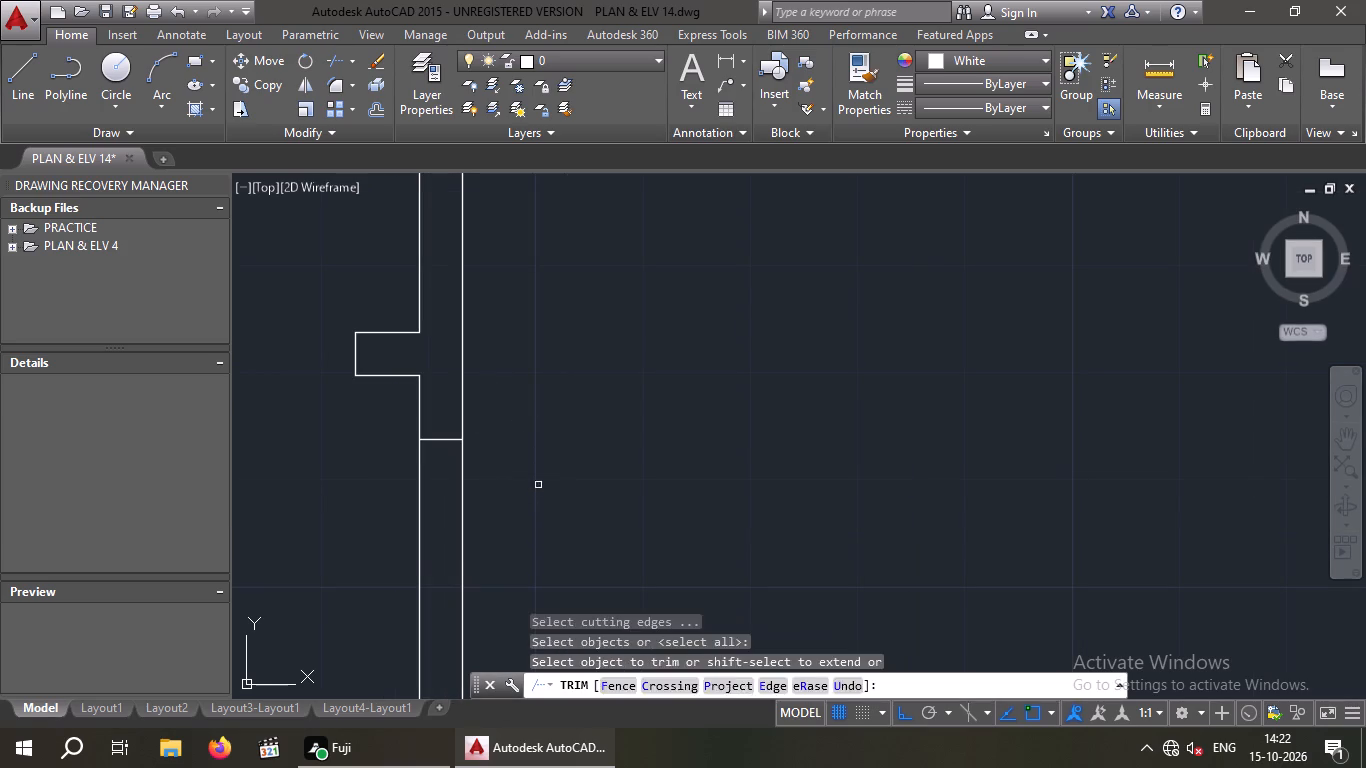
left_click_drag(539, 500, 450, 557)
left_click(372, 571)
scroll(389, 562, "down", 4)
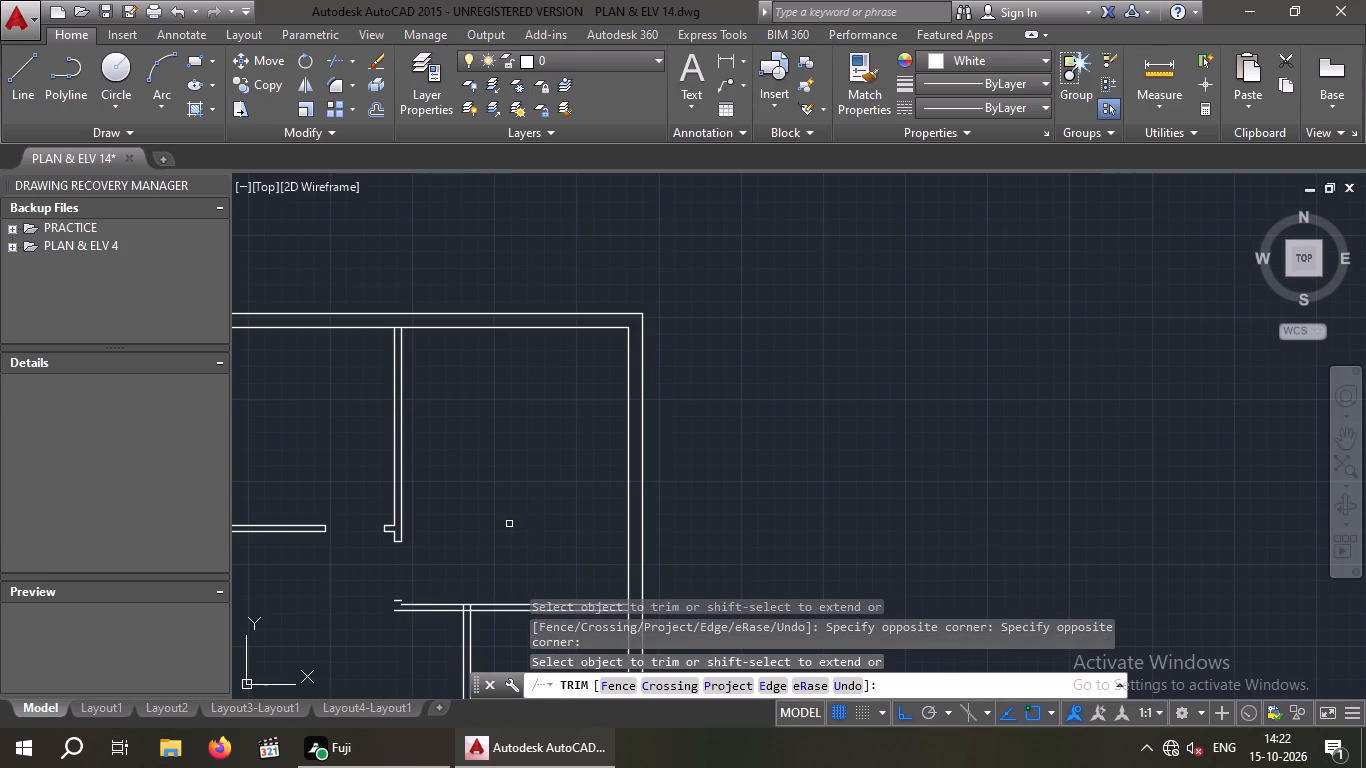
key("ctrl+z")
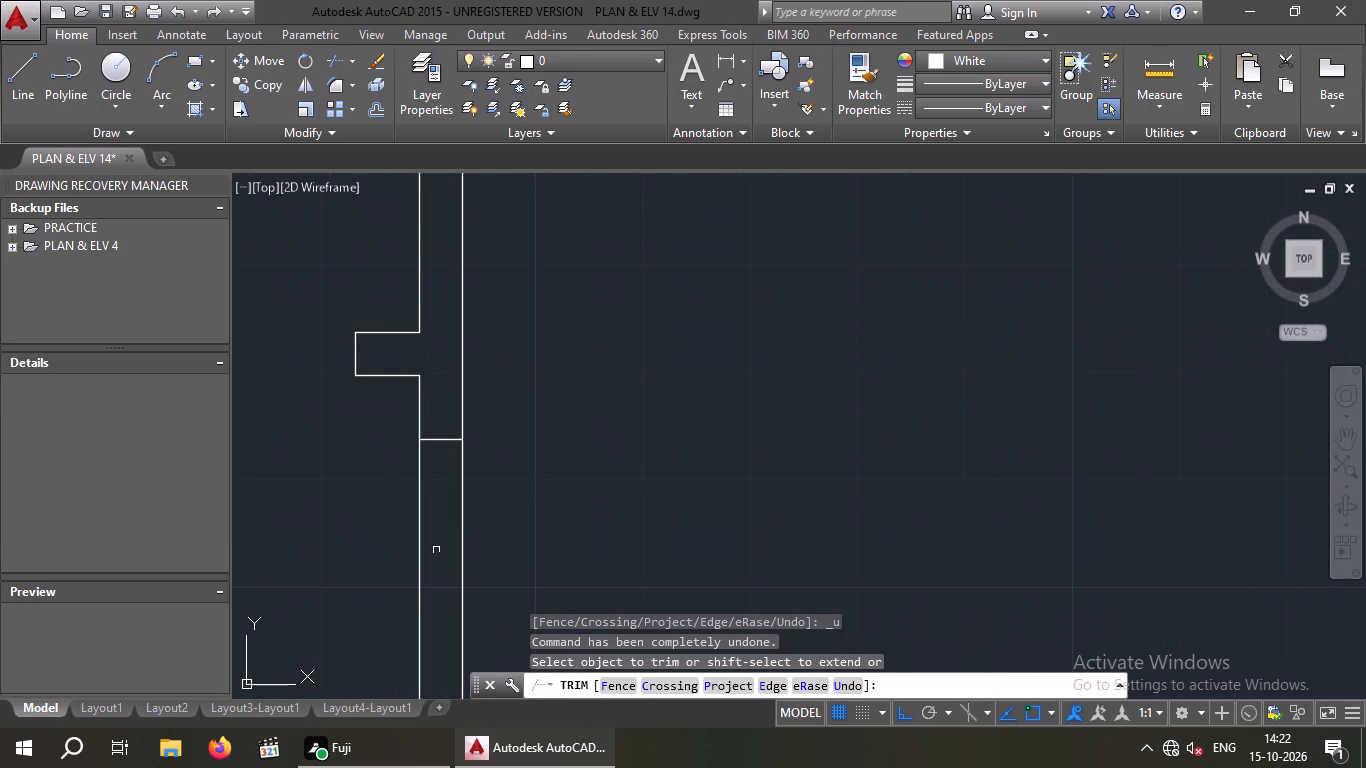
scroll(503, 519, "down", 1)
middle_click_drag(507, 525, 470, 292)
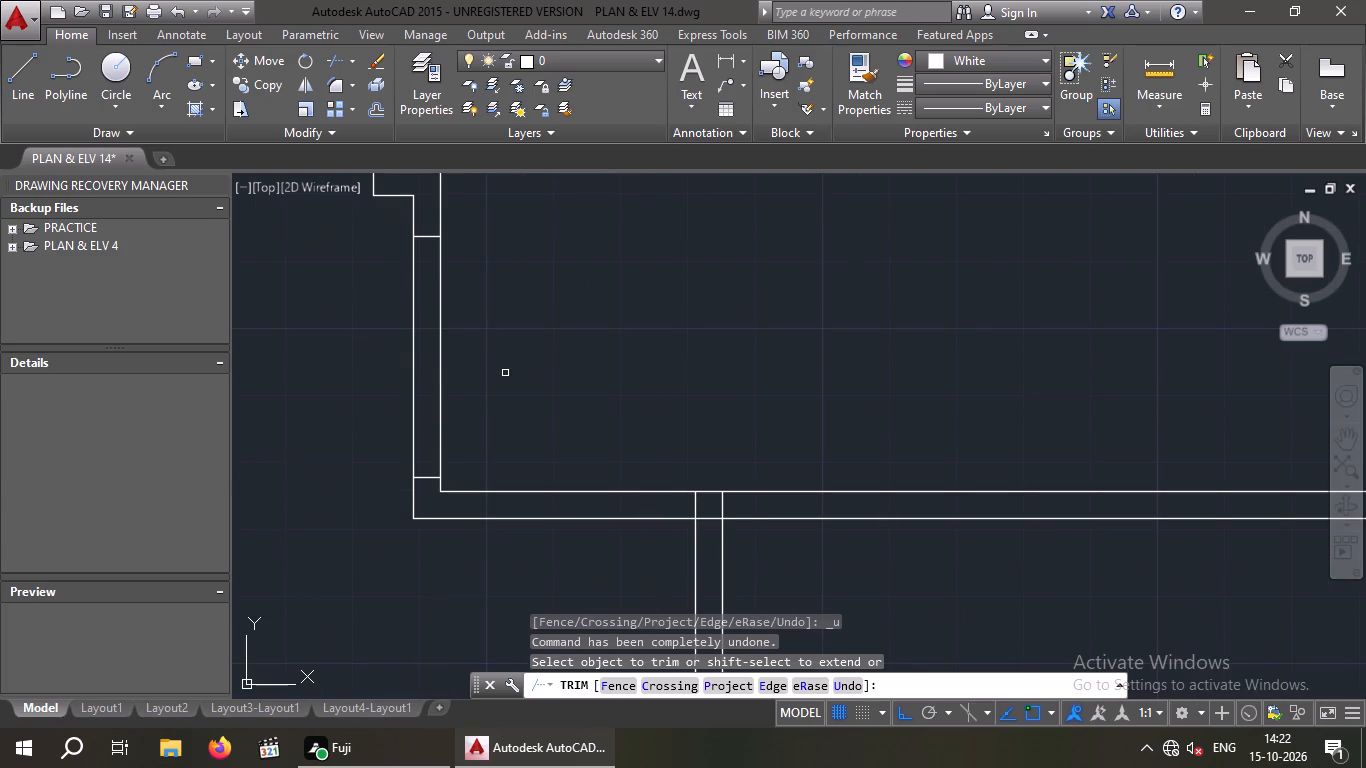
left_click_drag(509, 354, 431, 367)
left_click(360, 372)
scroll(453, 372, "down", 2)
middle_click_drag(454, 374, 417, 455)
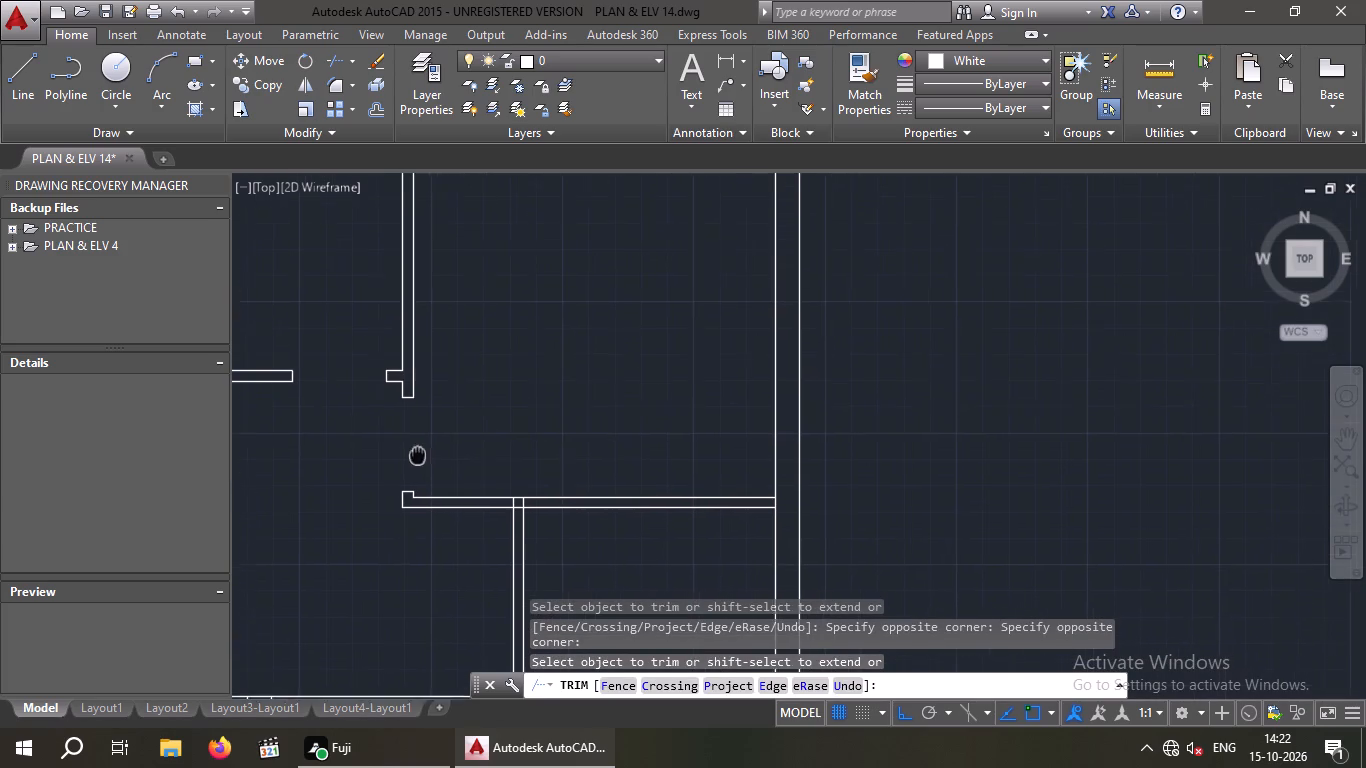
Trim the overlapping lines where the small room's left partition meets the upper-right room's bottom wall into a clean T-junction.
middle_click_drag(417, 455, 417, 456)
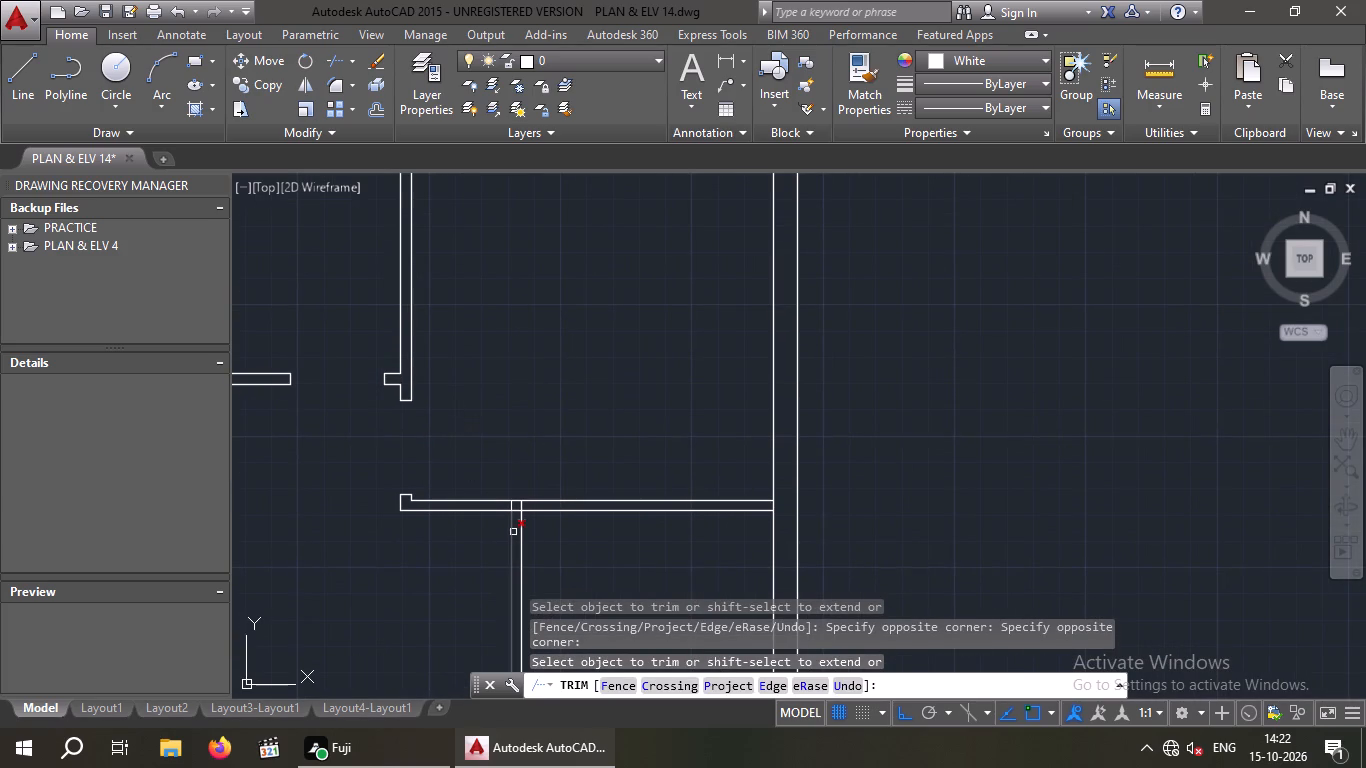
scroll(507, 536, "up", 4)
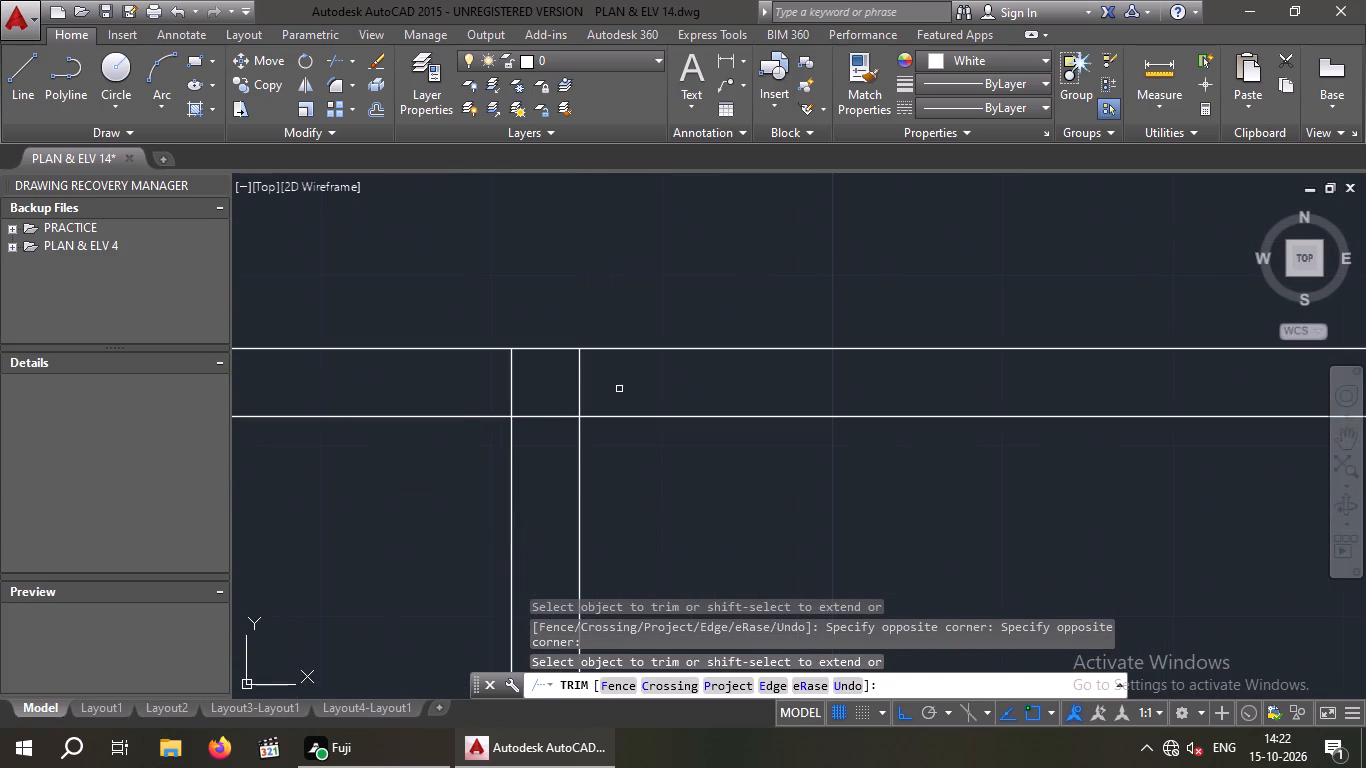
left_click_drag(619, 387, 592, 384)
left_click(463, 389)
left_click_drag(553, 467, 543, 421)
left_click(546, 381)
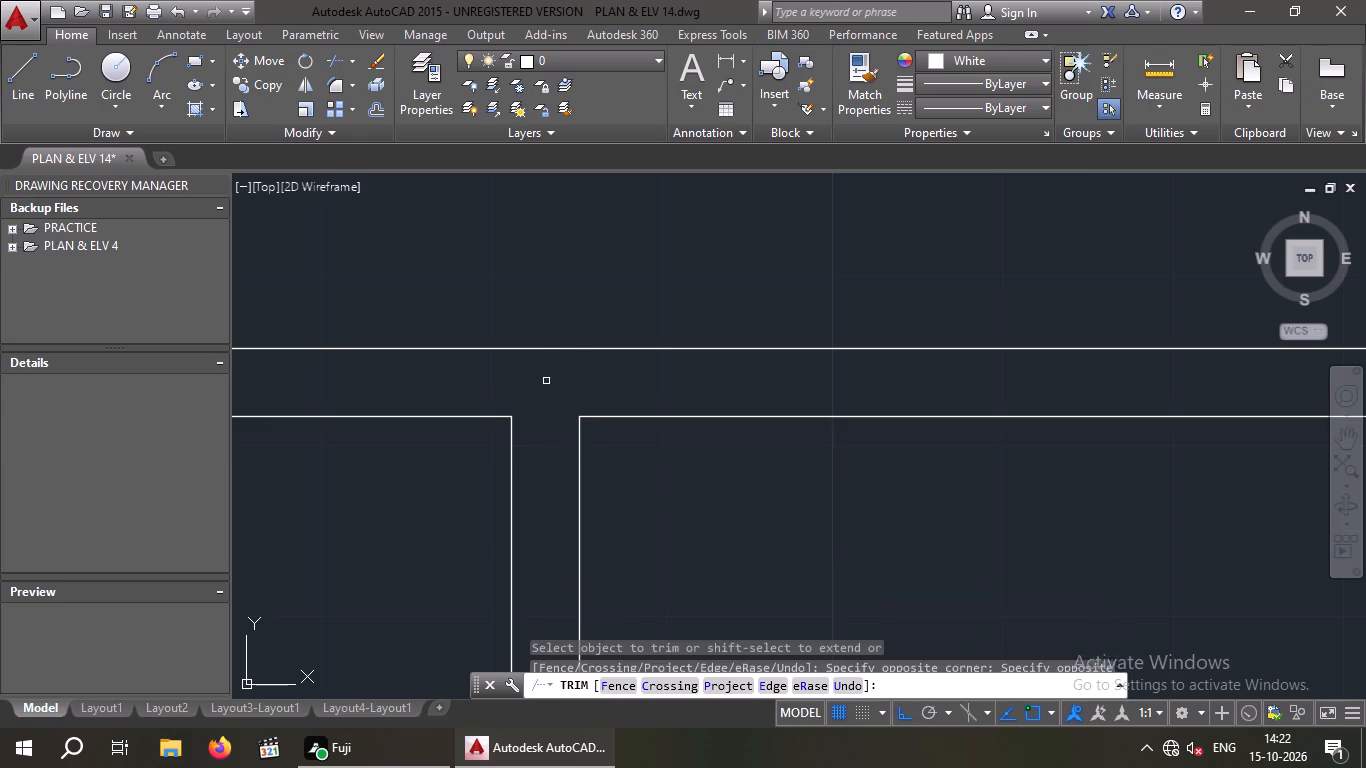
Trim the outer wall's inner line between the two lines of the upper-right room's bottom wall to open the junction.
scroll(546, 381, "down", 2)
scroll(655, 444, "down", 3)
scroll(786, 419, "up", 2)
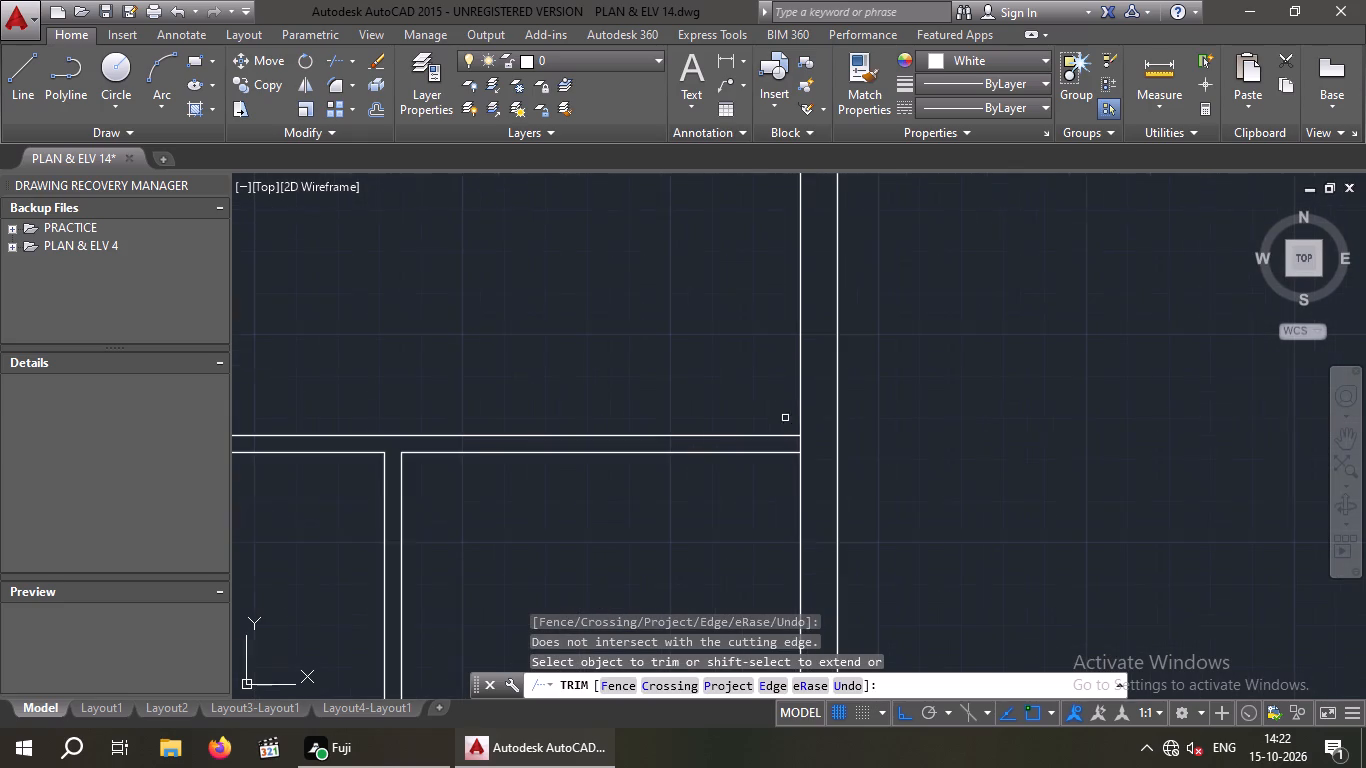
scroll(777, 449, "up", 3)
left_click_drag(852, 433, 828, 449)
left_click(775, 448)
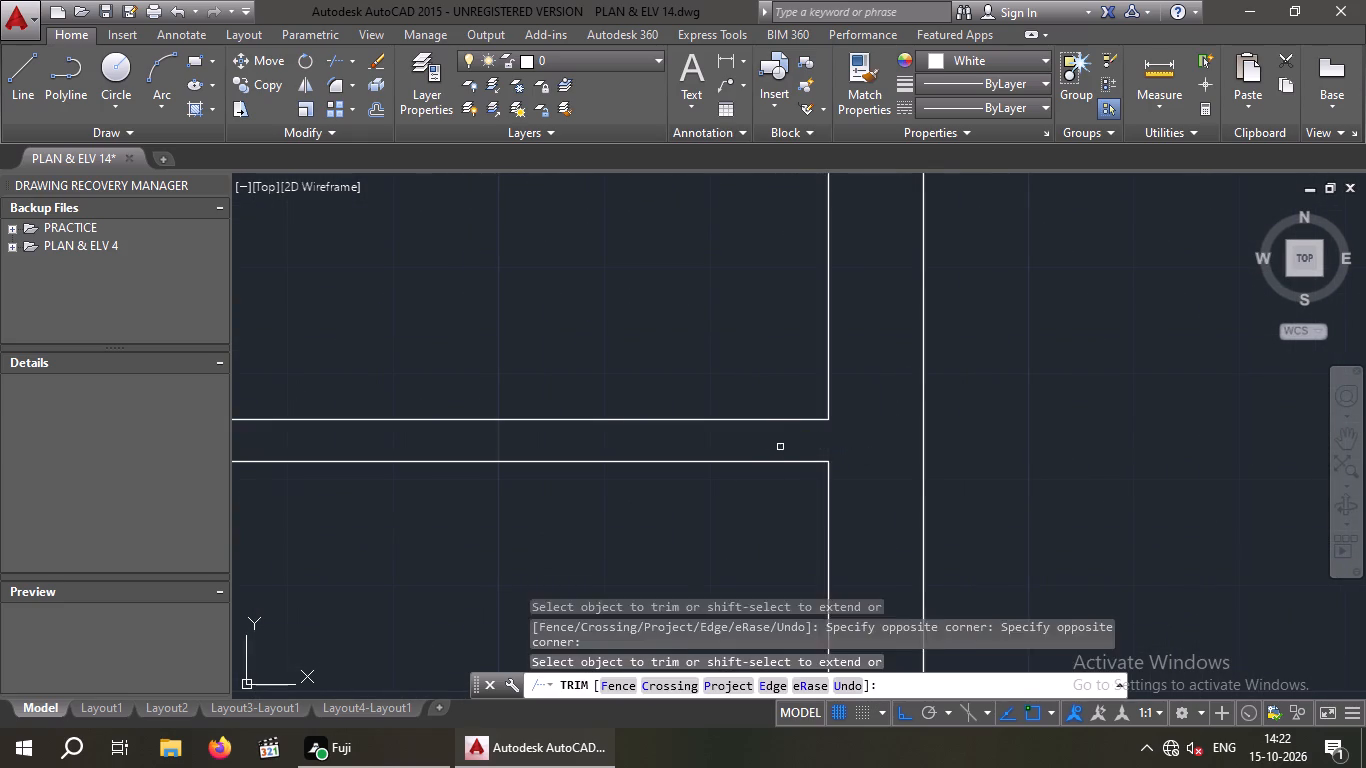
Trim the overlapping lines where the small room's left partition meets its bottom wall into a clean T-junction.
scroll(784, 449, "down", 3)
middle_click_drag(674, 528, 648, 384)
scroll(647, 374, "down", 2)
scroll(595, 429, "up", 2)
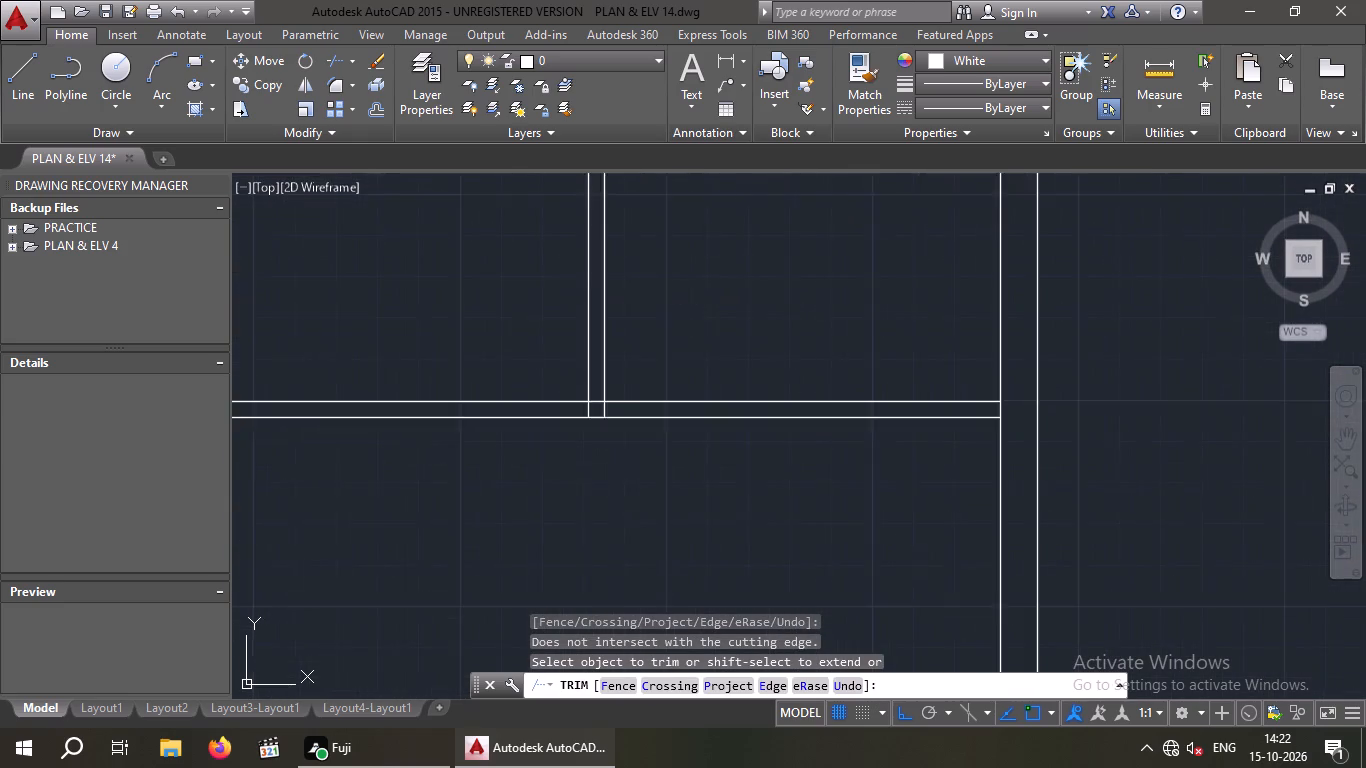
scroll(596, 428, "up", 4)
left_click_drag(678, 344, 623, 370)
left_click(518, 369)
left_click_drag(592, 381, 593, 380)
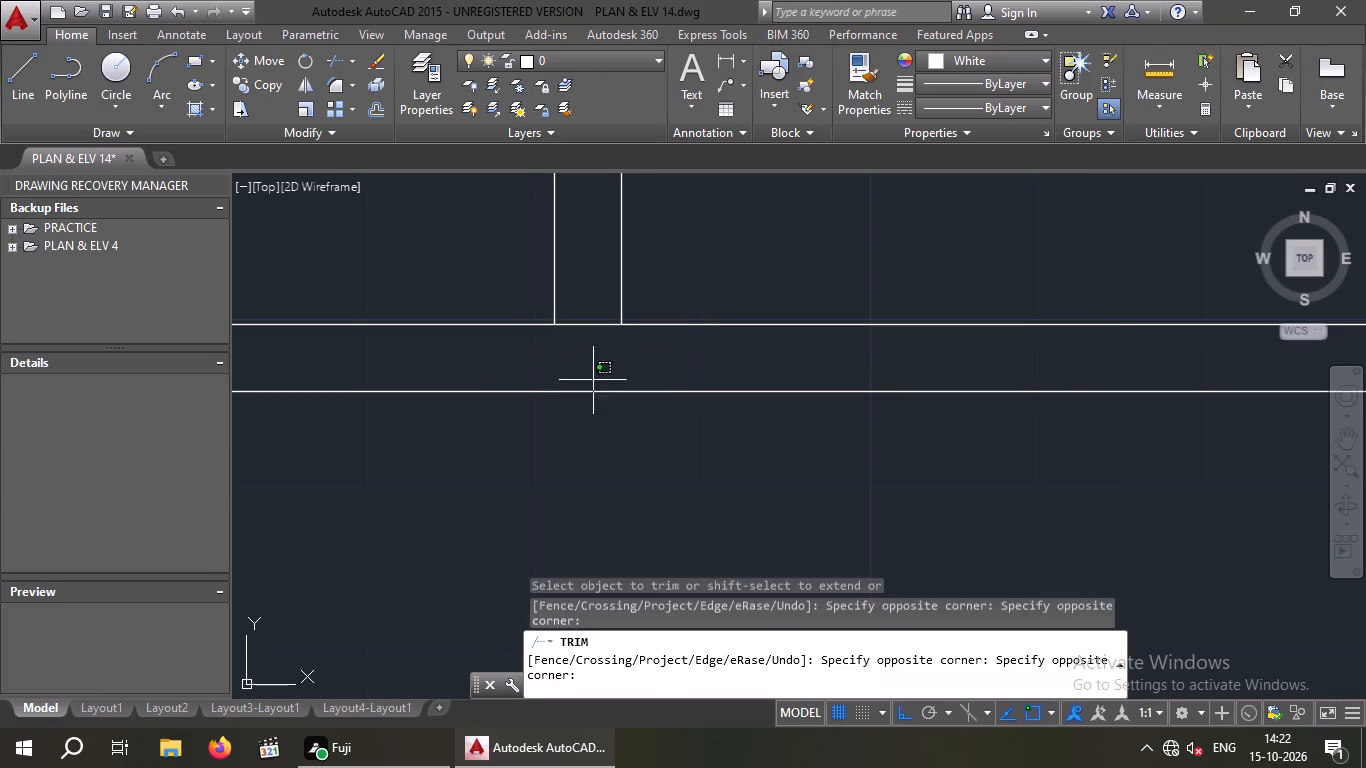
left_click_drag(593, 380, 593, 368)
left_click(587, 303)
Trim the outer wall's inner line between the two lines of the small room's bottom wall and end the Trim command.
scroll(586, 336, "down", 5)
middle_click_drag(595, 400, 495, 462)
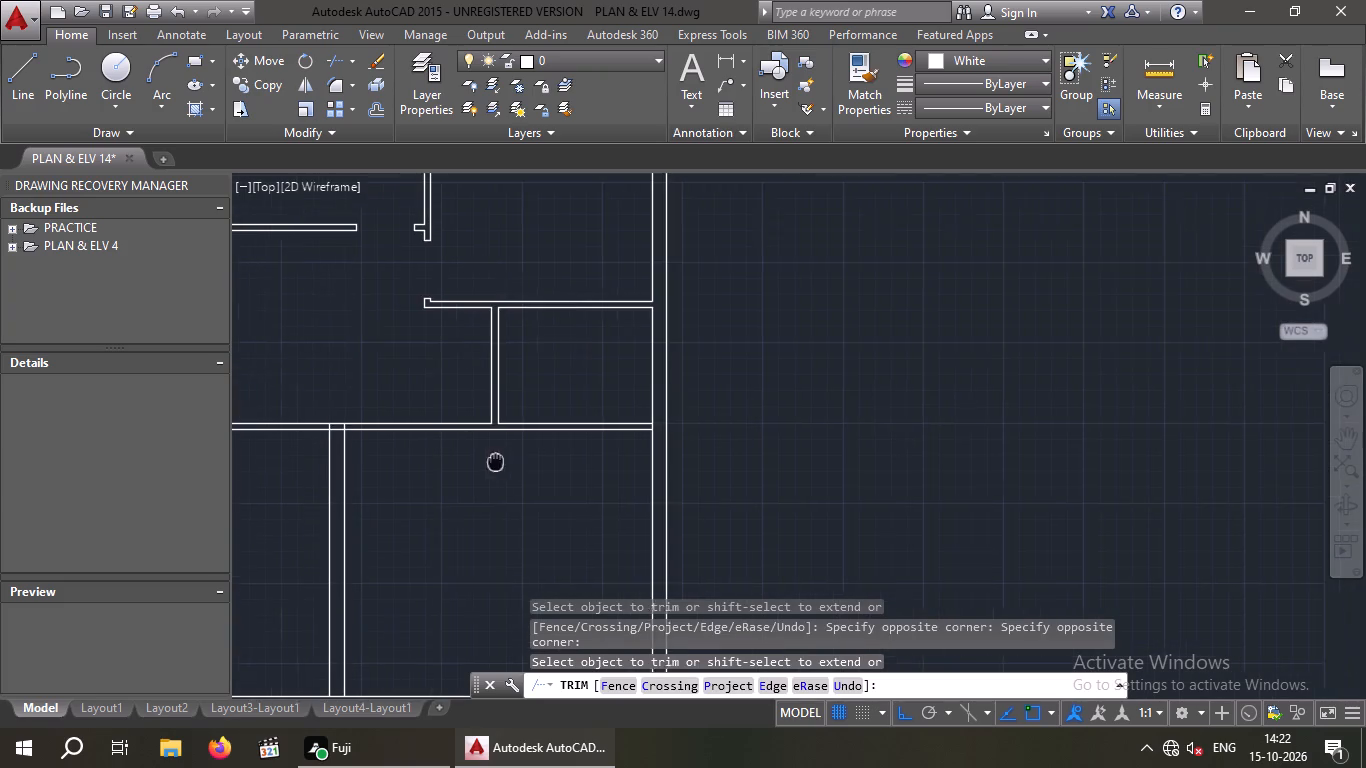
middle_click_drag(495, 462, 489, 462)
scroll(641, 423, "up", 5)
left_click_drag(646, 435, 630, 453)
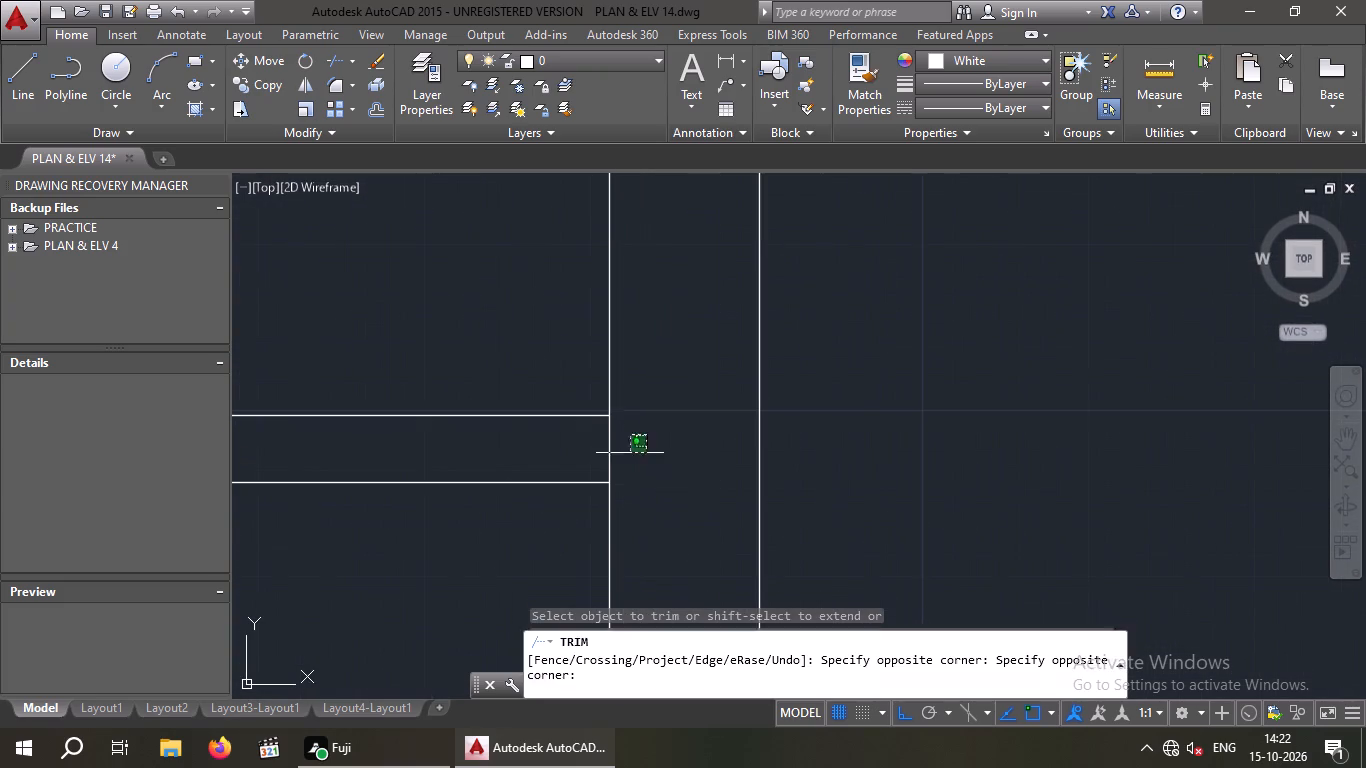
left_click_drag(630, 453, 547, 462)
left_click(529, 447)
scroll(553, 445, "down", 3)
scroll(440, 503, "down", 2)
right_click(441, 502)
middle_click_drag(441, 502, 579, 471)
right_click_drag(481, 490, 577, 471)
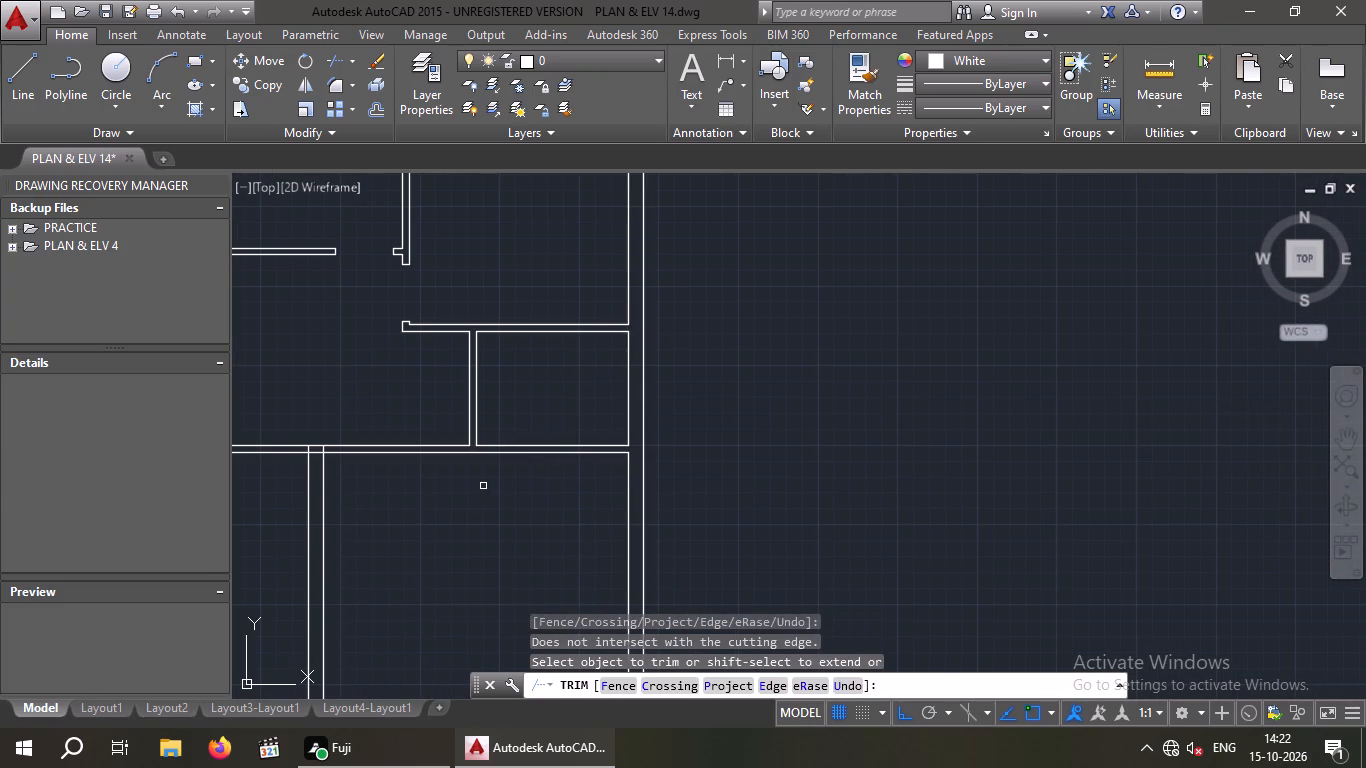
key("Escape")
key("Escape")
key("Escape")
right_click(501, 493)
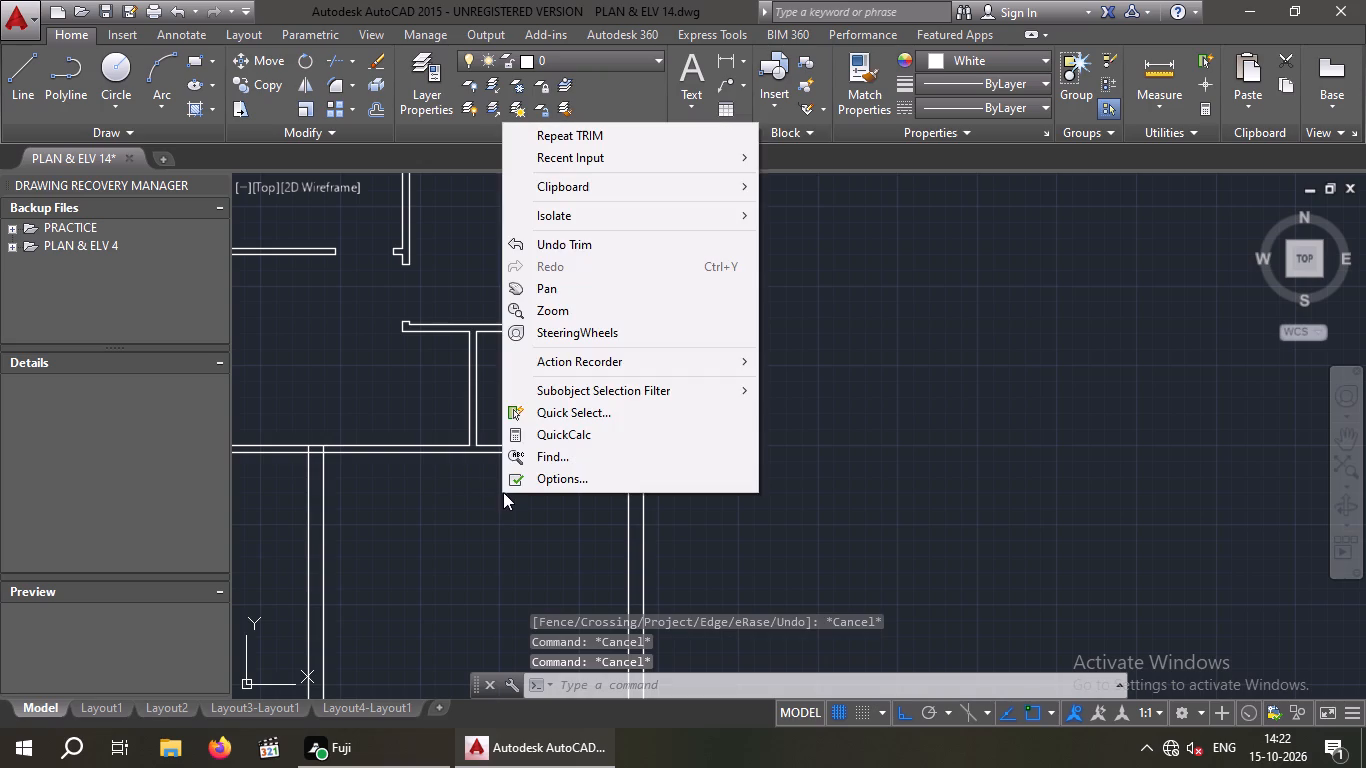
right_click(460, 537)
key("Escape")
key("Escape")
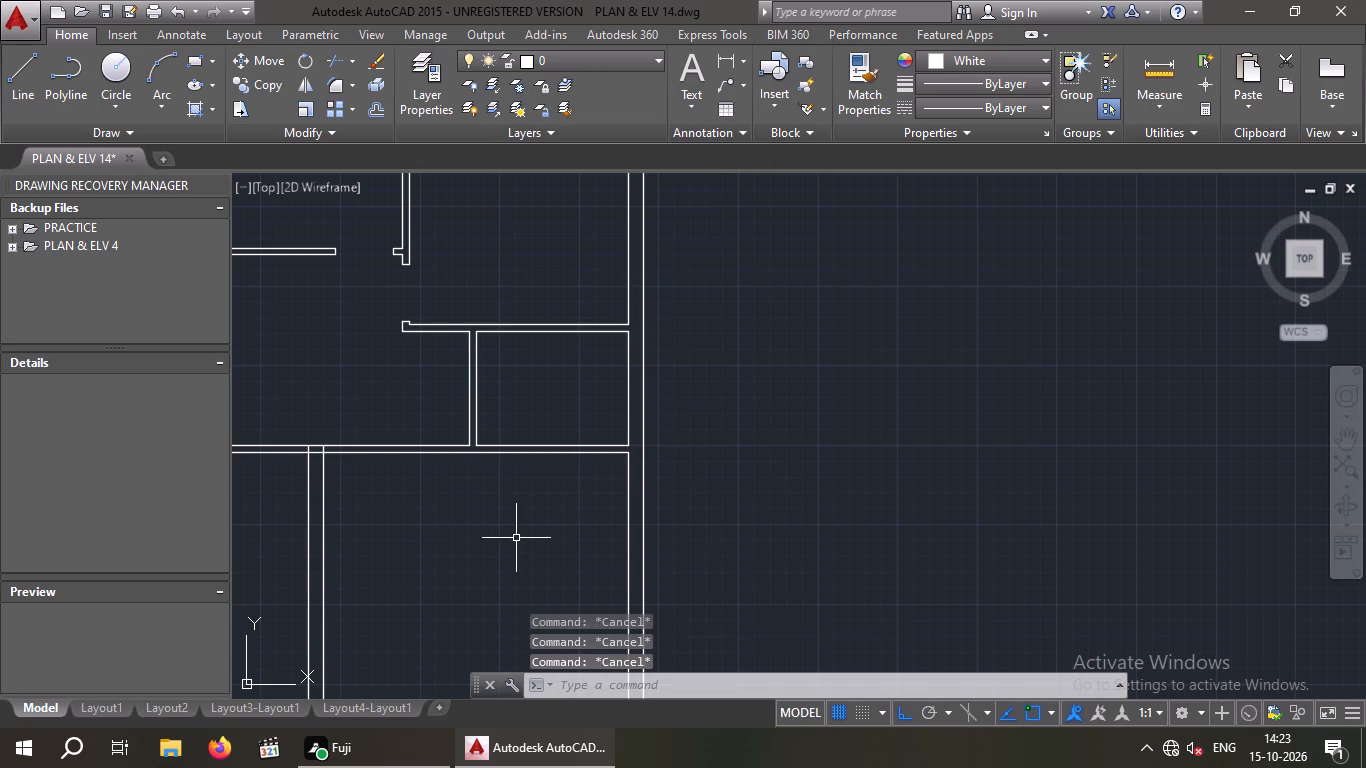
key("Escape")
Draw a short line across the small room's bottom wall, flush with the inner face of the right outer wall.
scroll(628, 482, "up", 3)
key("l")
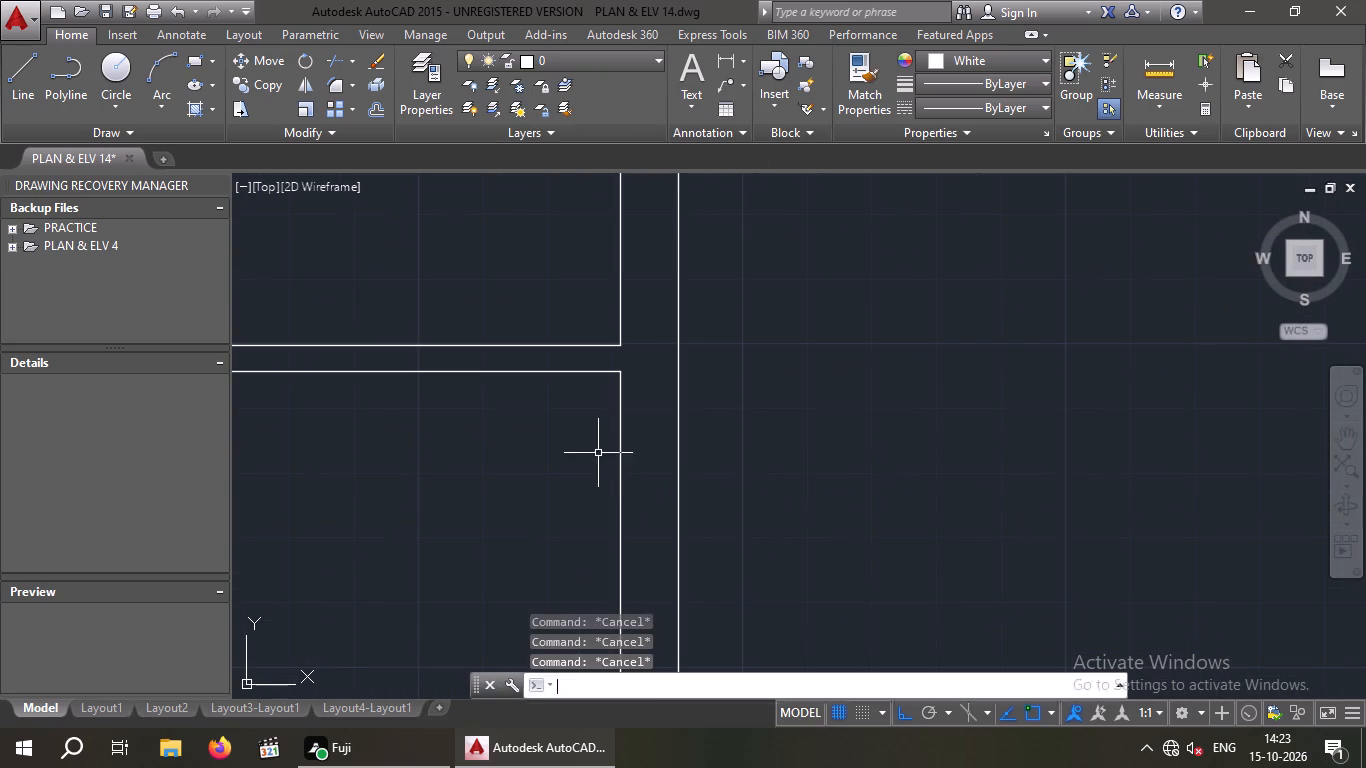
key("Return")
left_click(617, 370)
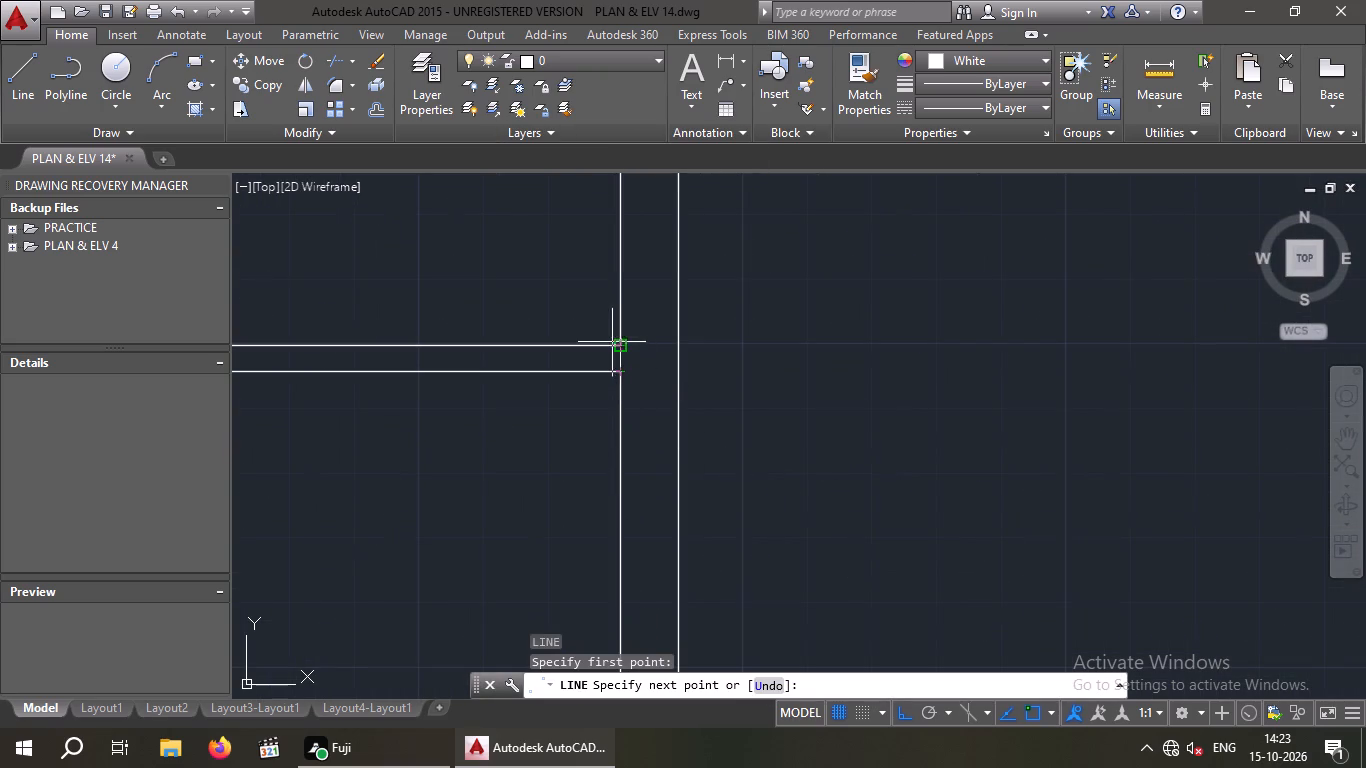
left_click(619, 347)
key("Escape")
key("Escape")
Offset the short line at the outer wall 9" into the small room's bottom wall as the first door jamb.
key("o")
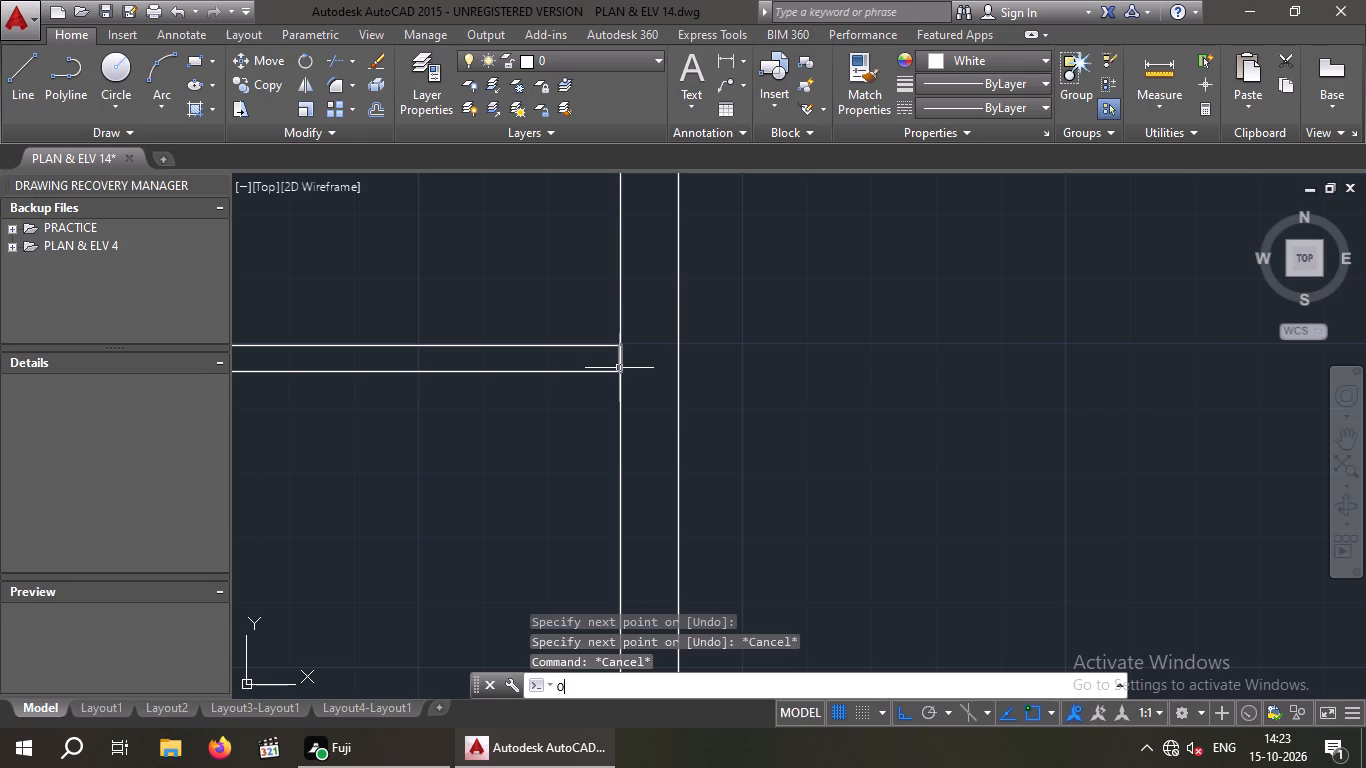
key("Return")
type("9\"")
key("Return")
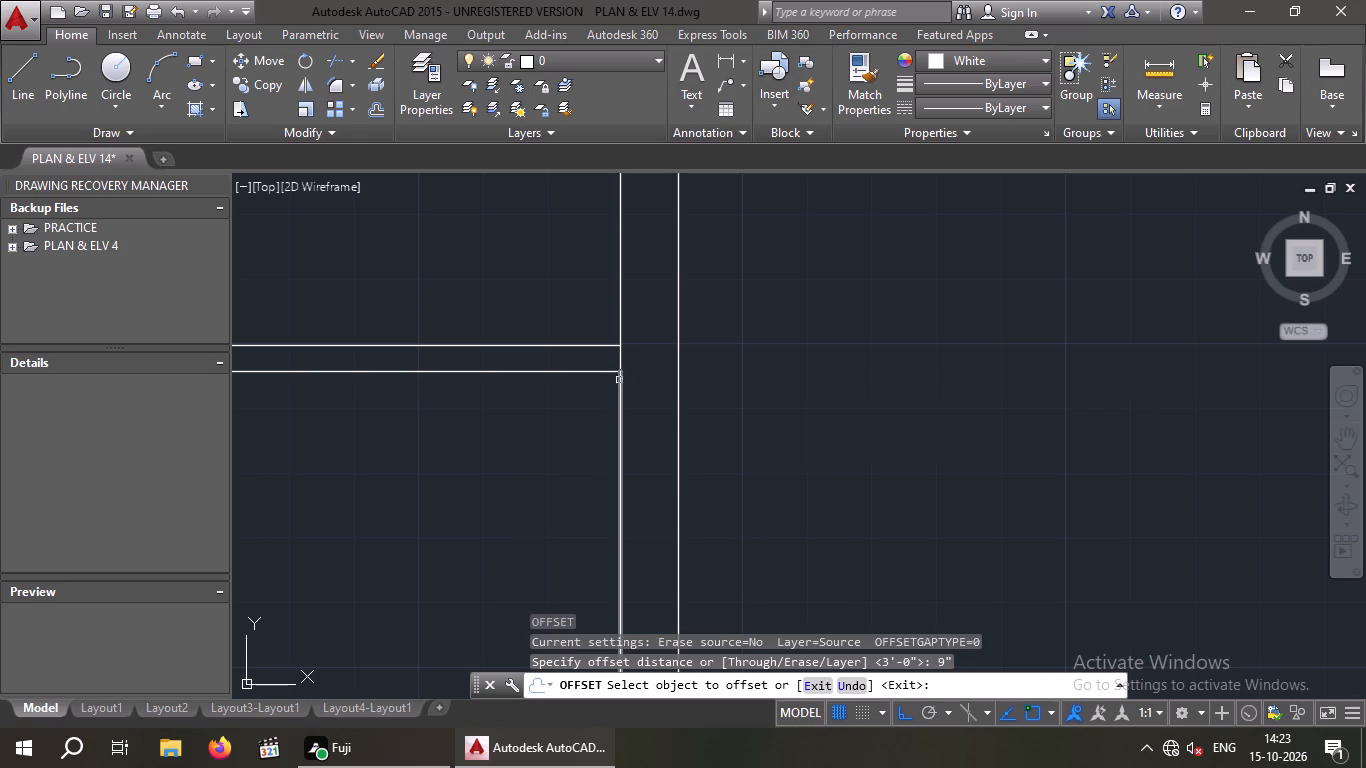
left_click_drag(619, 363, 577, 380)
left_click(508, 411)
key("Escape")
key("Escape")
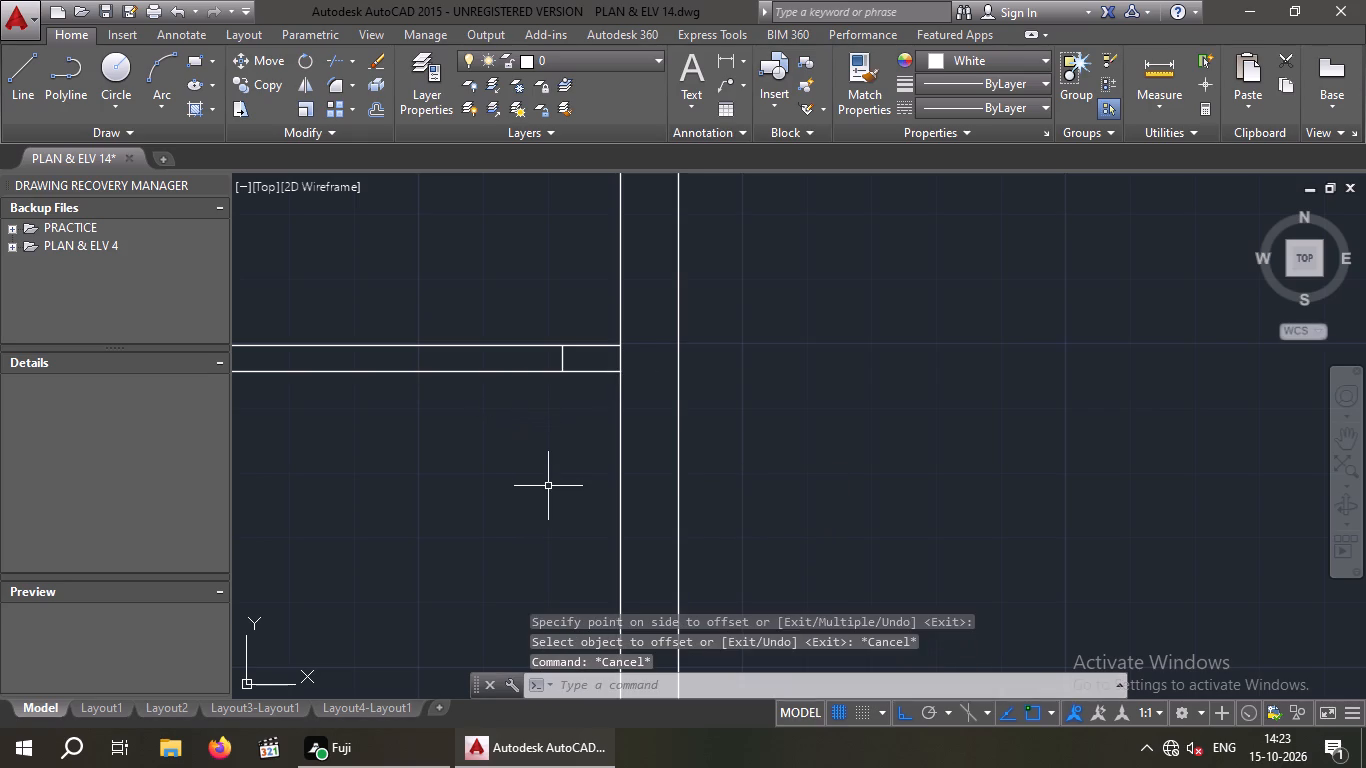
Offset the 9" jamb line a further 2' away from the outer wall as the second door jamb.
key("o")
key("Return")
type("2'[")
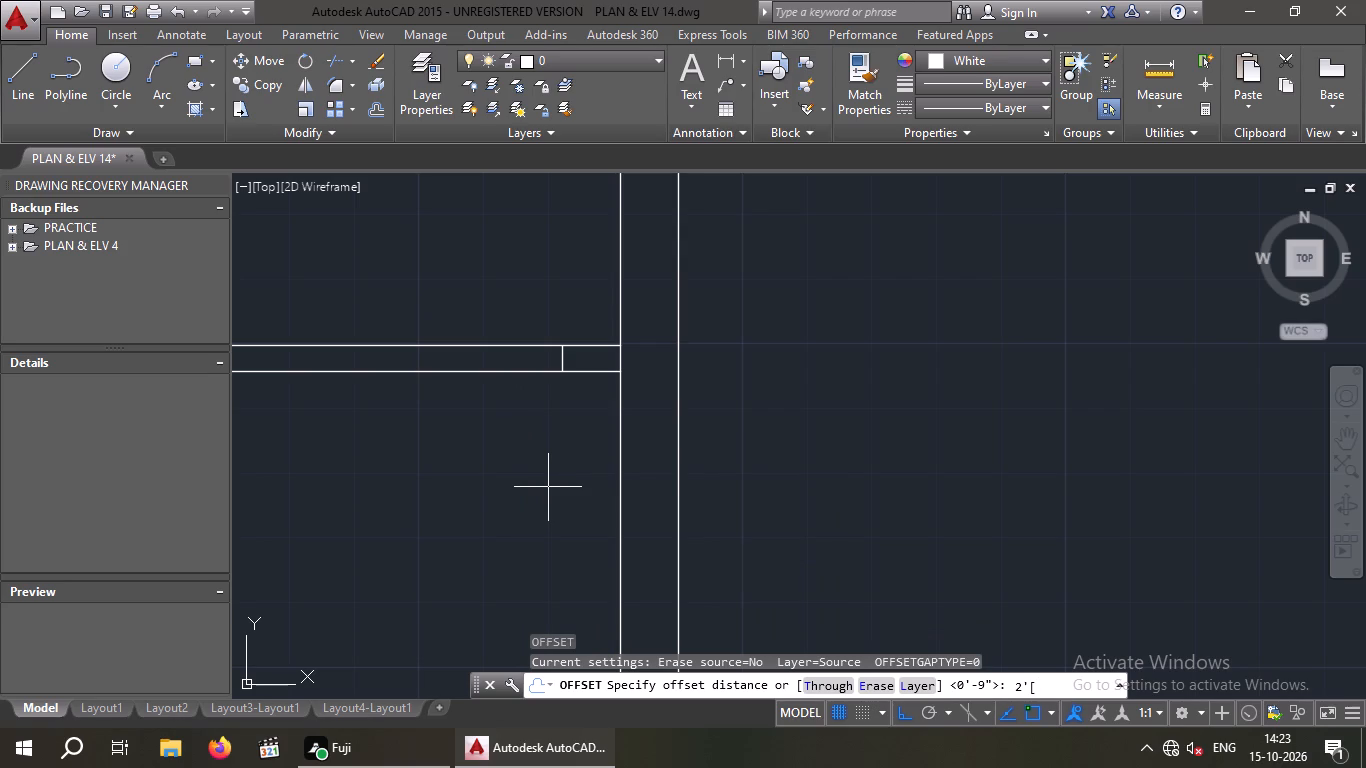
key("BackSpace")
key("Return")
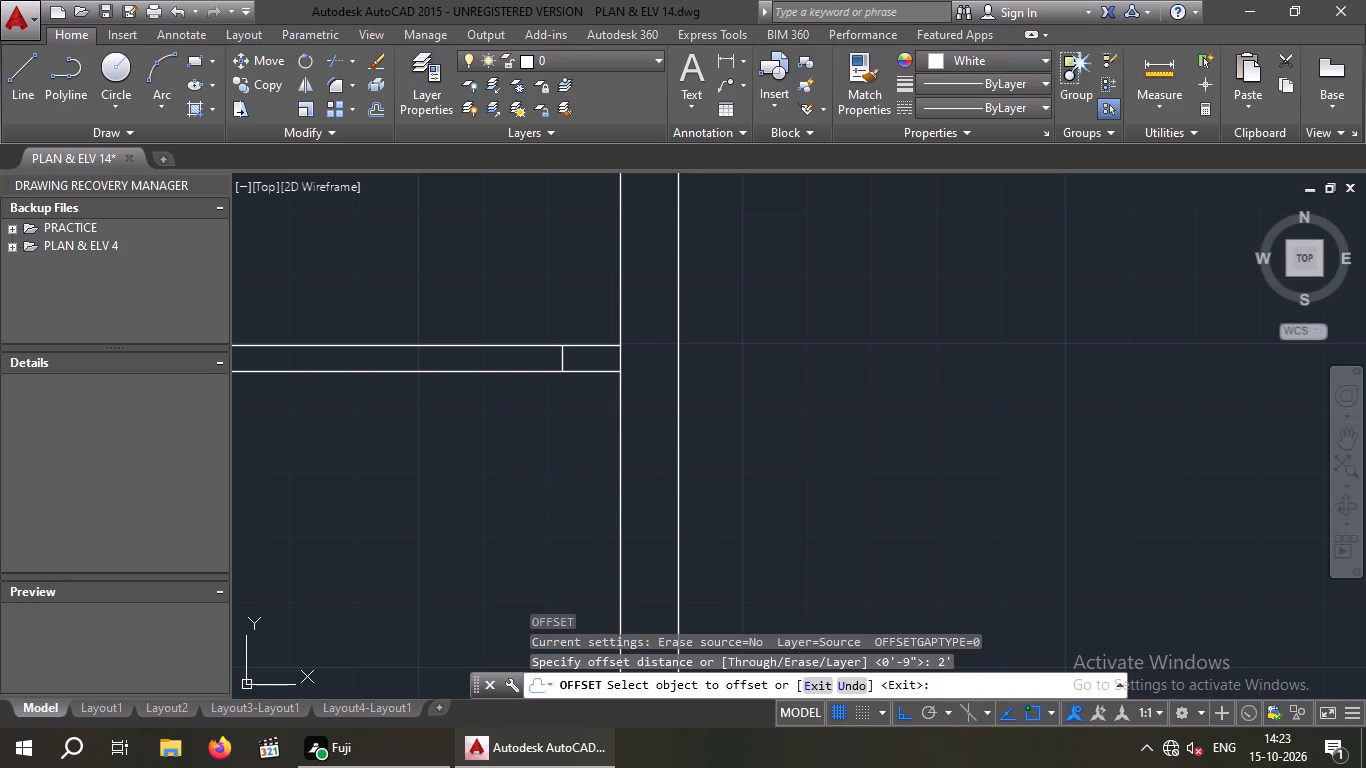
left_click_drag(561, 361, 537, 370)
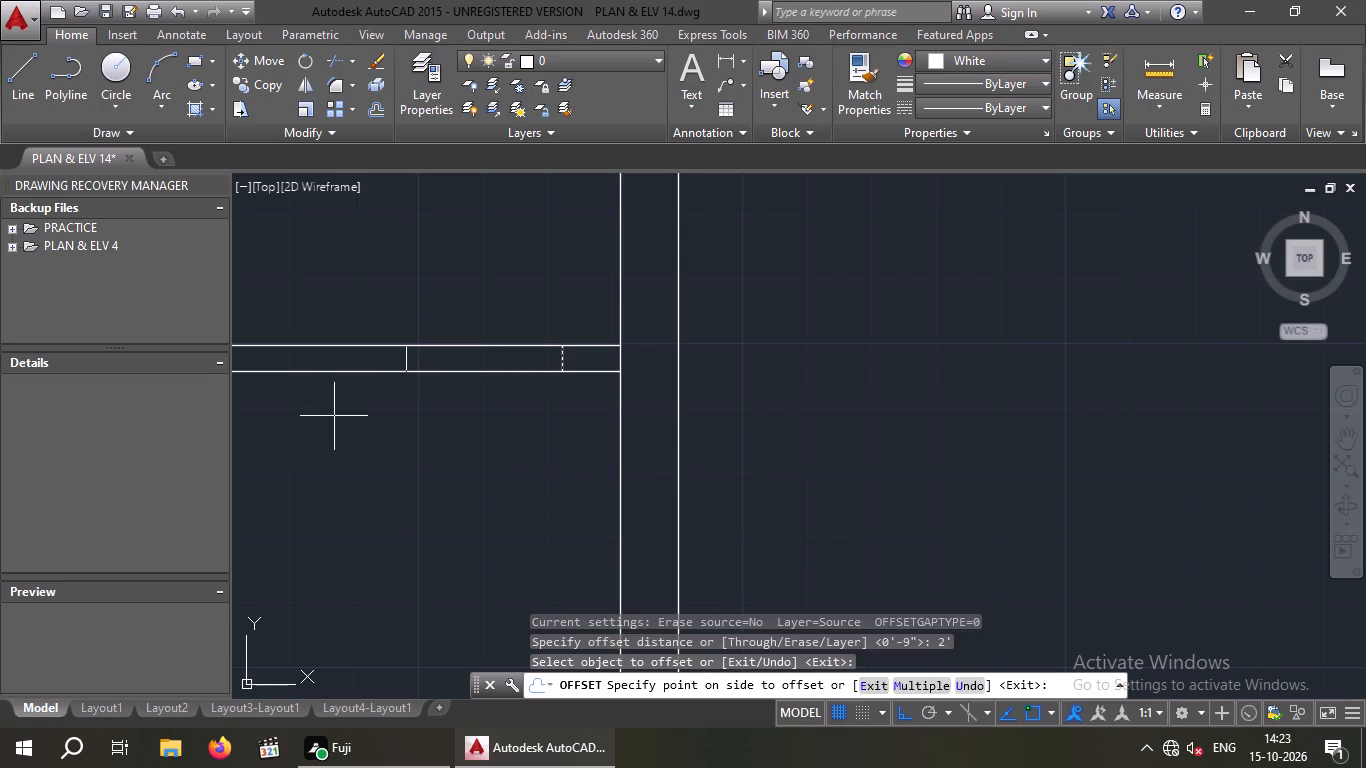
left_click_drag(335, 417, 337, 429)
key("Escape")
key("Escape")
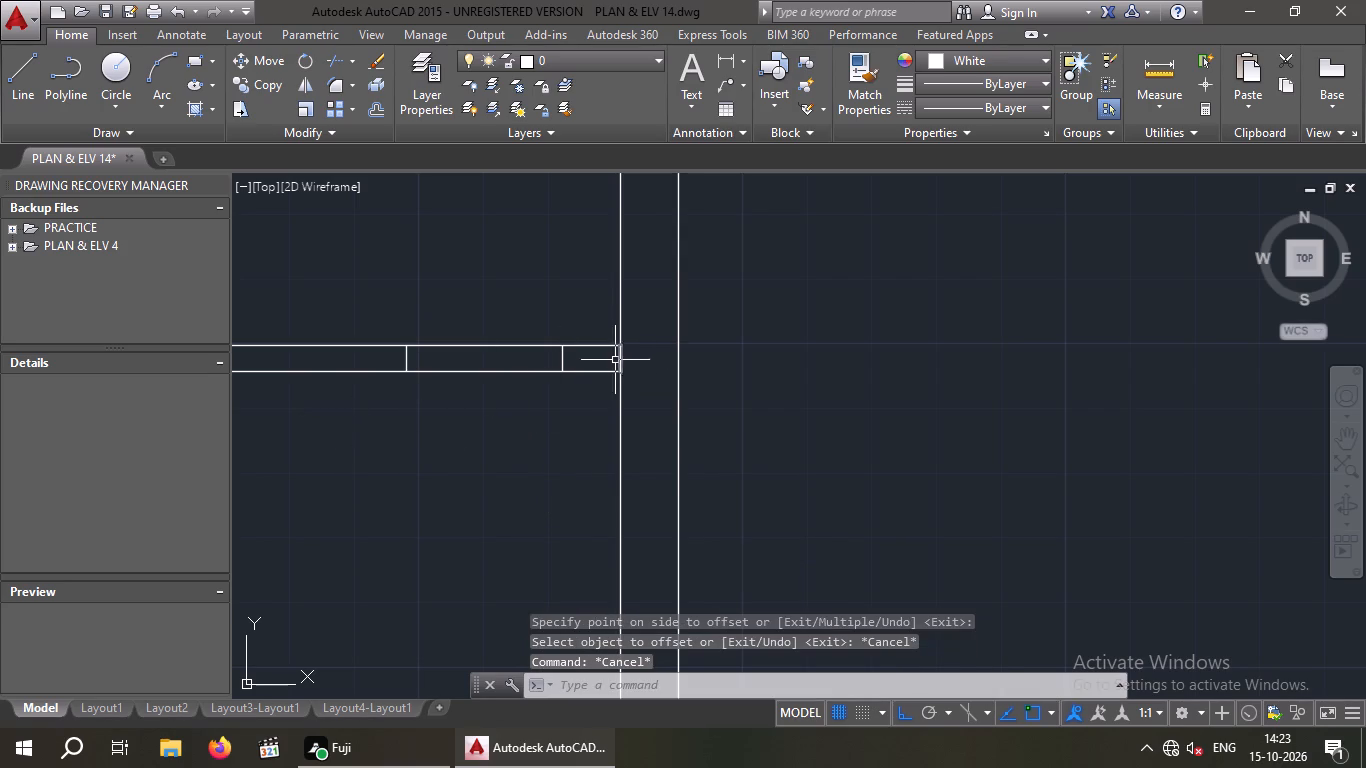
Delete the short reference line across the bottom wall at the outer wall's inner face.
left_click(619, 359)
key("Delete")
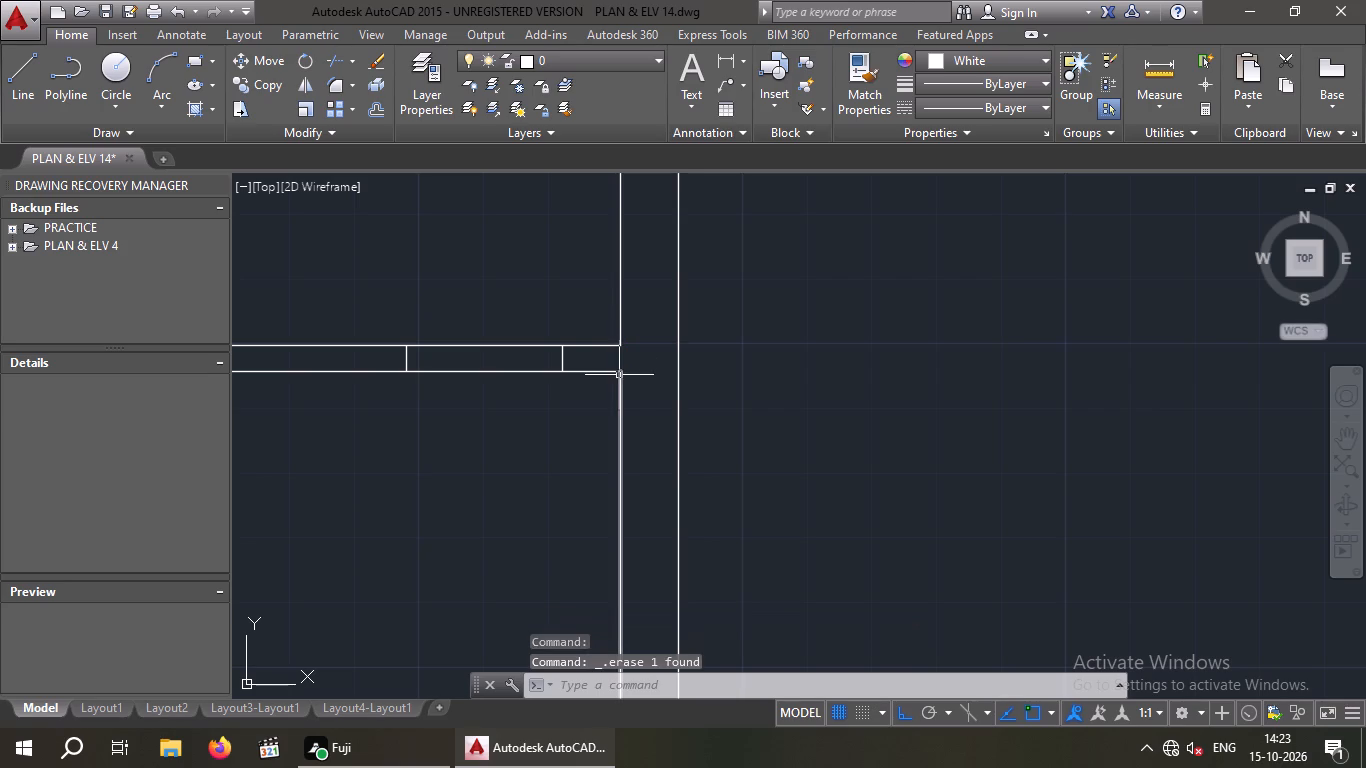
Trim both lines of the small room's bottom wall between the two jamb lines to open a 2' doorway.
type("TR")
key("space")
key("space")
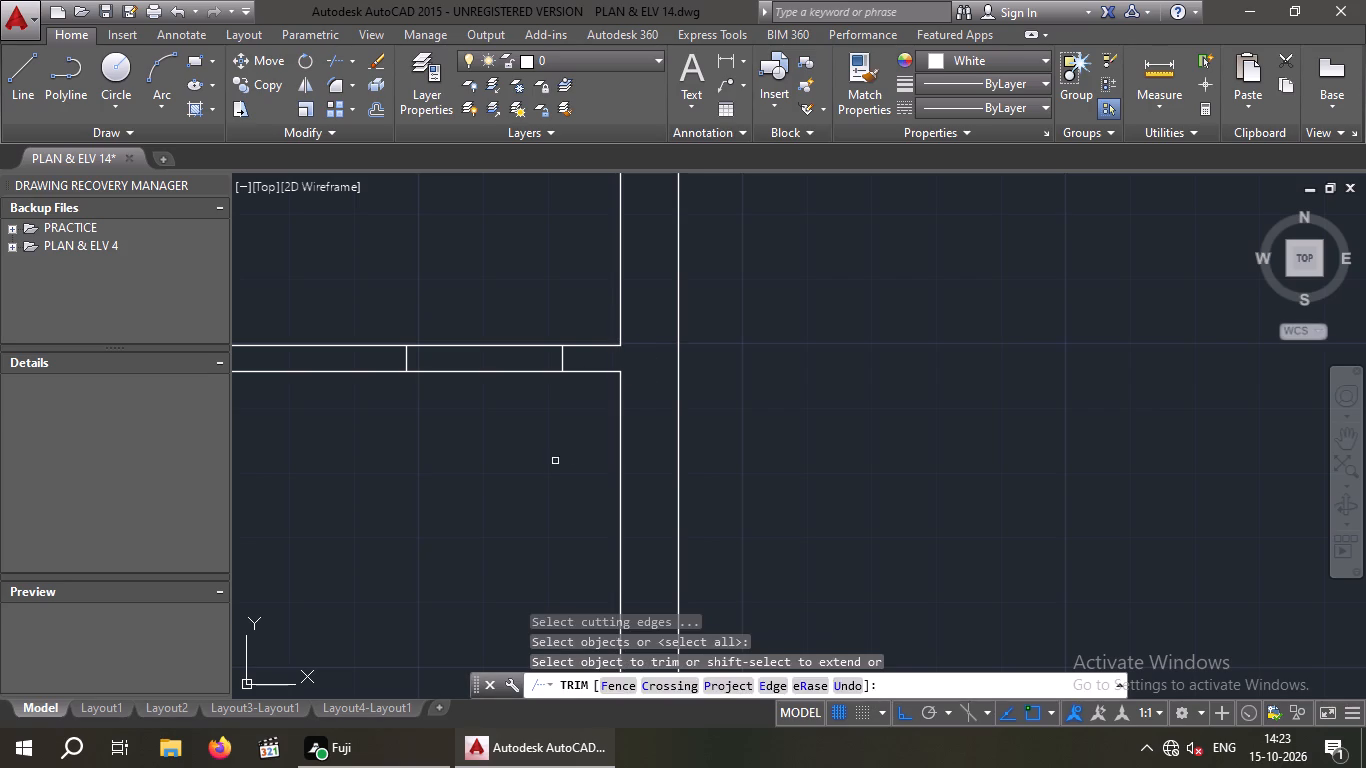
left_click_drag(534, 467, 478, 458)
left_click(448, 329)
scroll(450, 338, "down", 3)
middle_click_drag(461, 411, 474, 425)
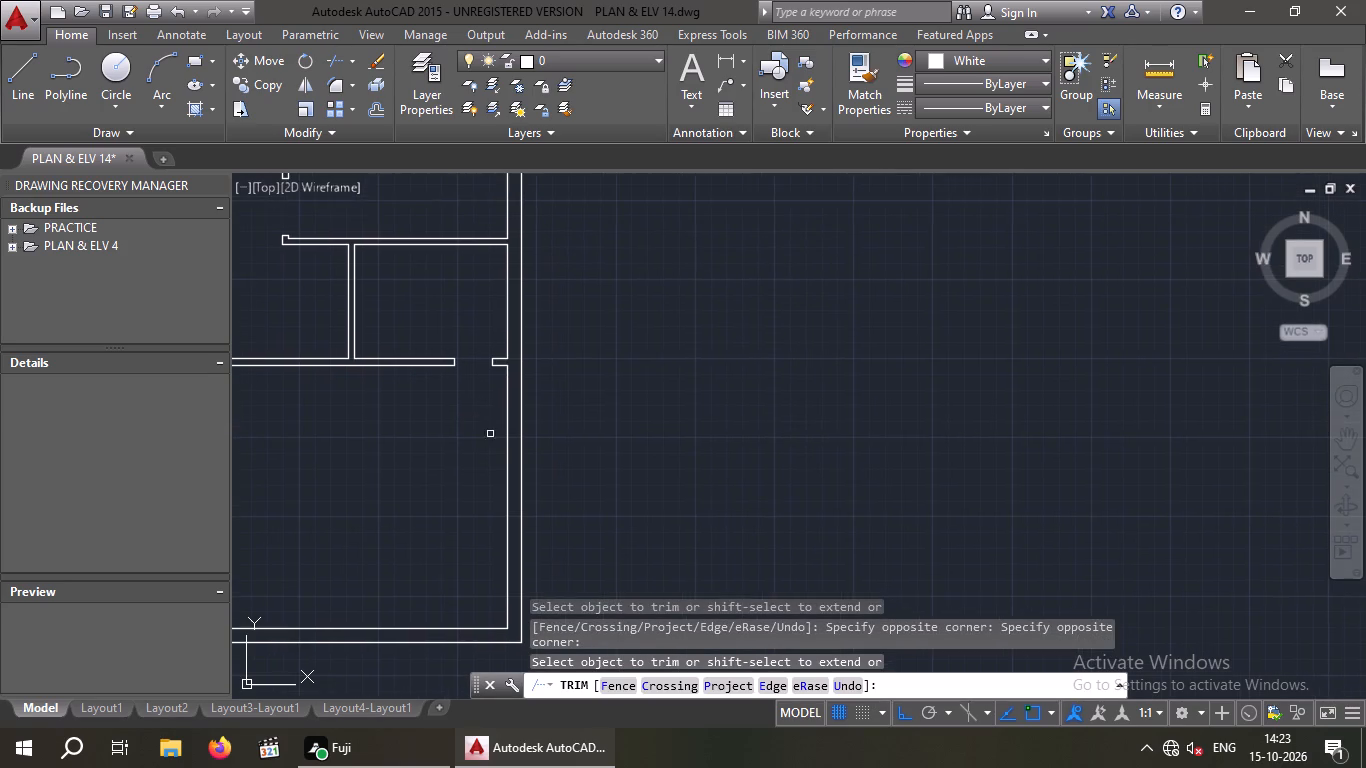
key("Escape")
Draw a short line across the small room's bottom wall, in line with the left face of its left partition.
middle_click_drag(391, 461, 508, 475)
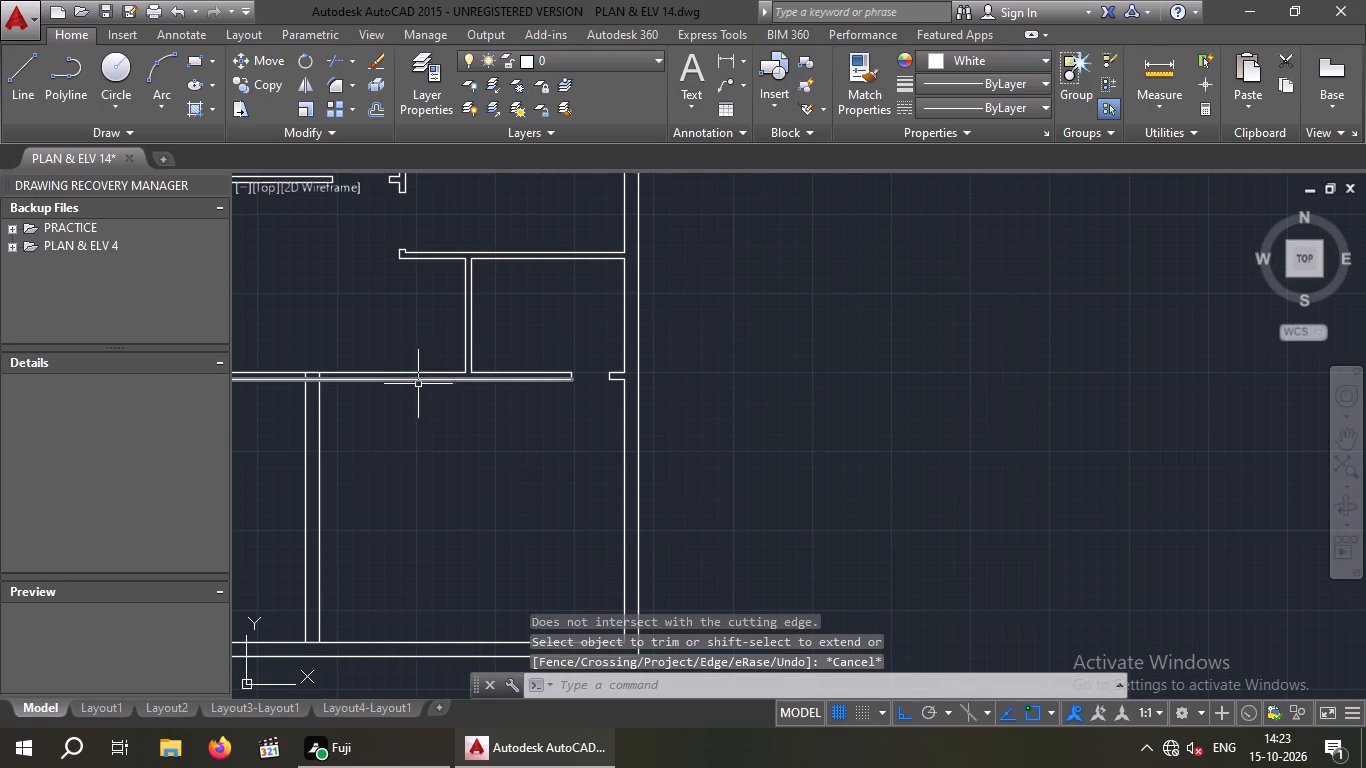
scroll(444, 391, "up", 1)
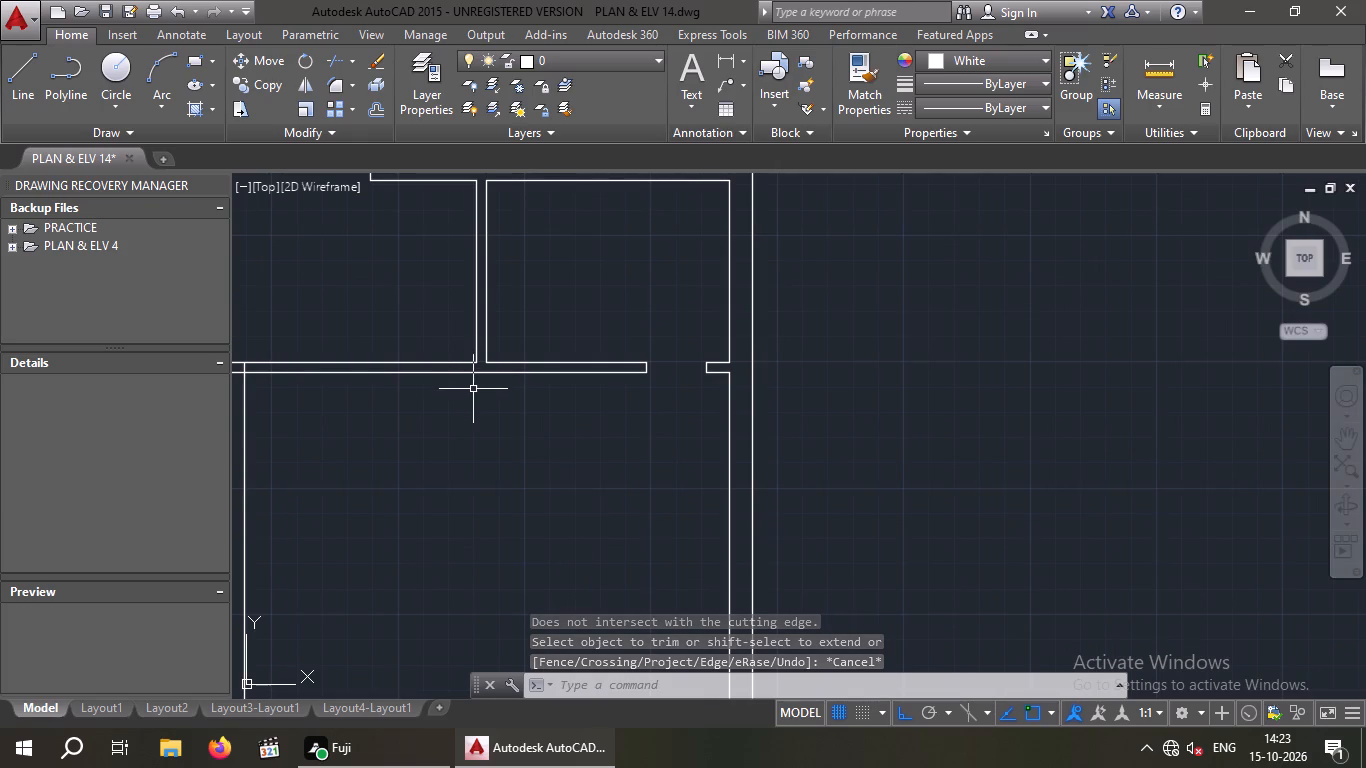
key("l")
key("Return")
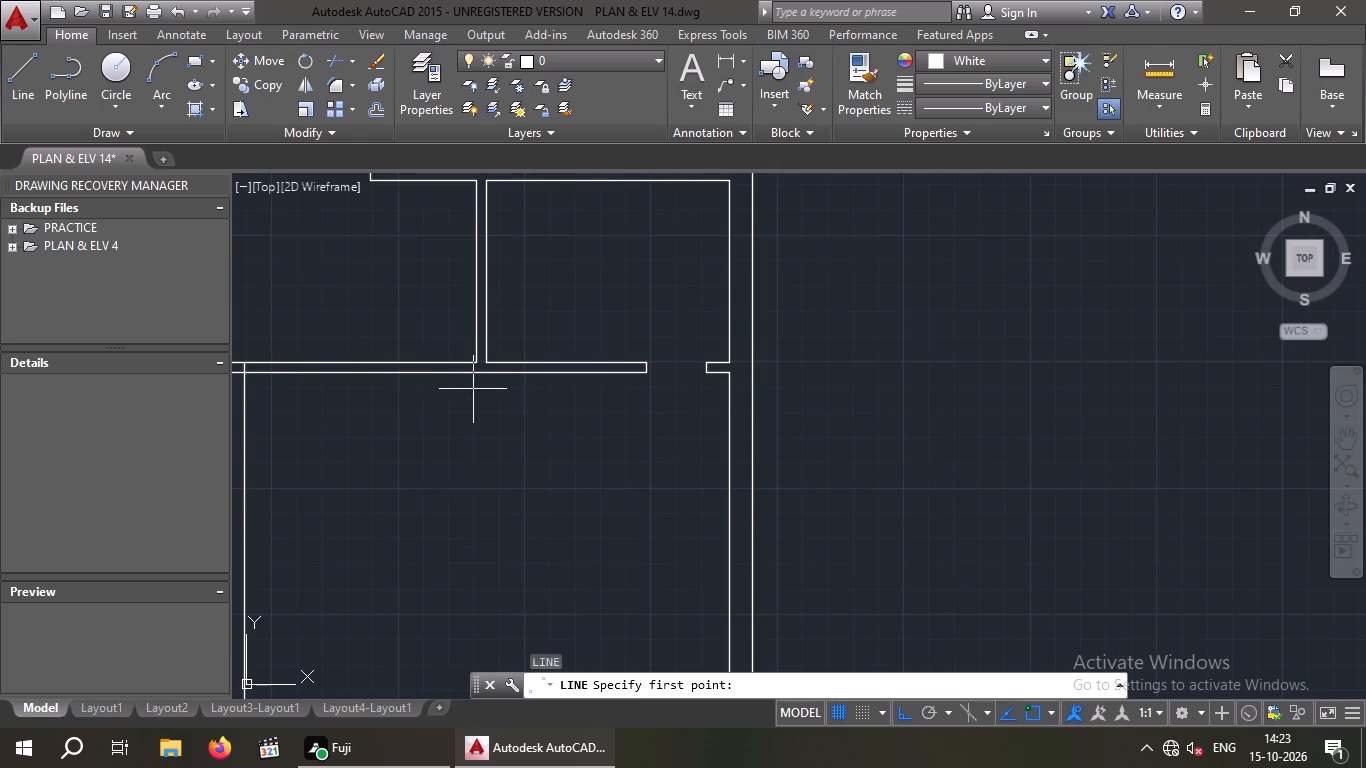
scroll(429, 372, "up", 2)
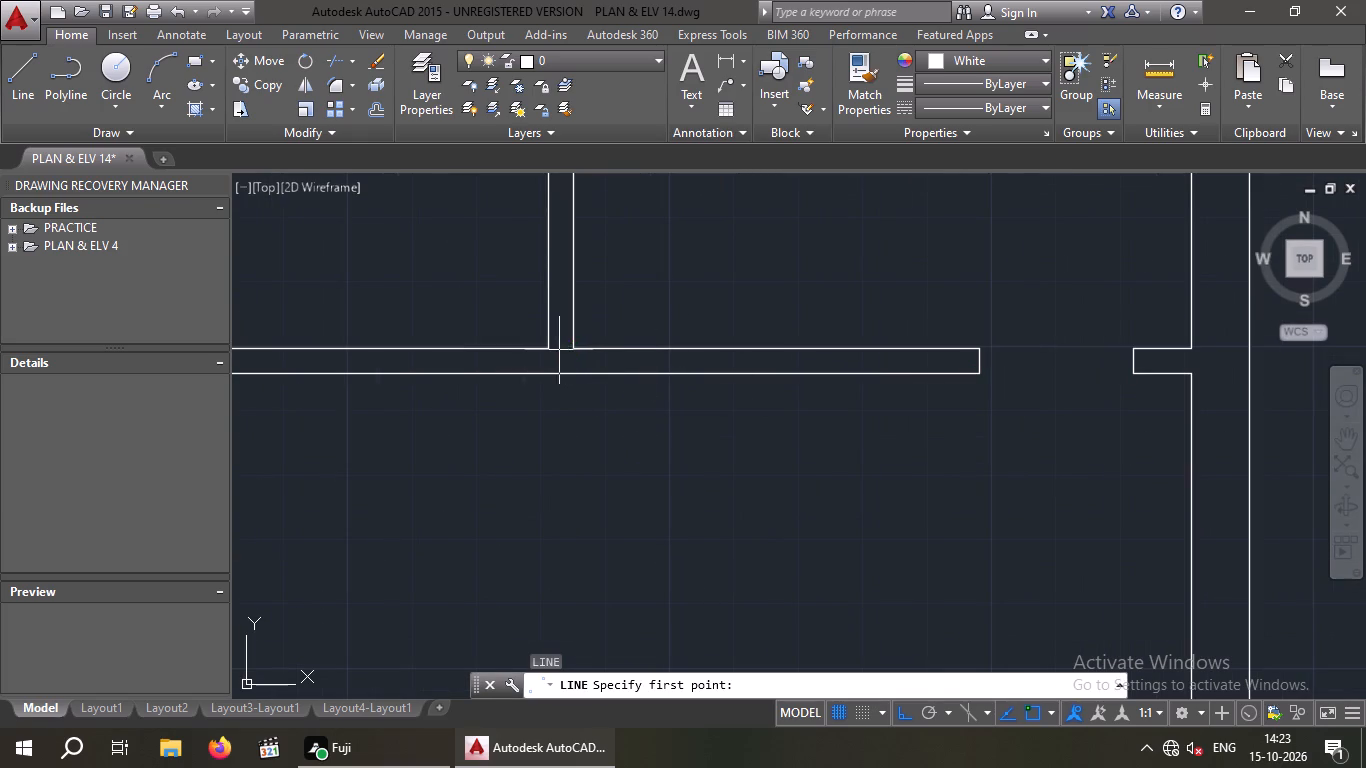
left_click_drag(545, 351, 543, 389)
left_click_drag(551, 374, 547, 396)
key("Escape")
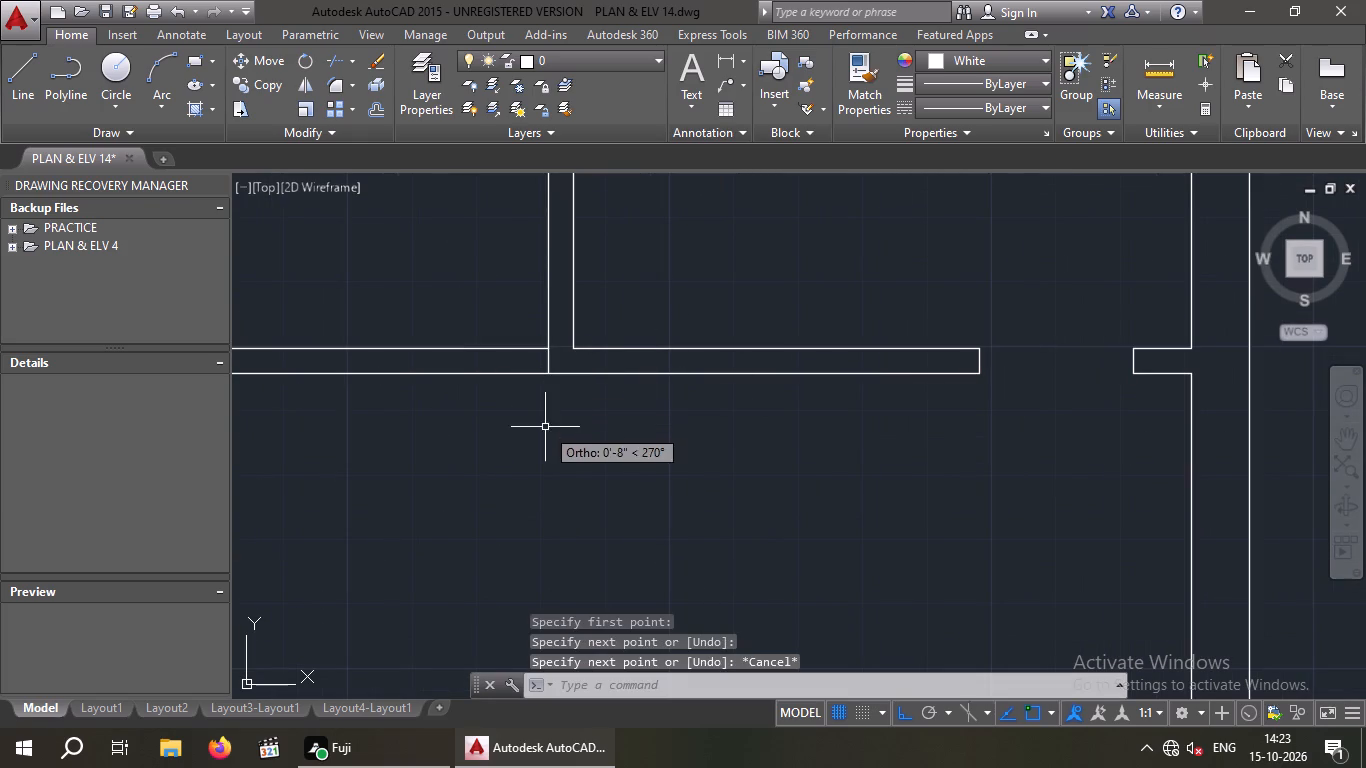
Offset the short line below the partition's left face 1' away from the small room as a door jamb.
middle_click_drag(549, 460, 613, 474)
key("o")
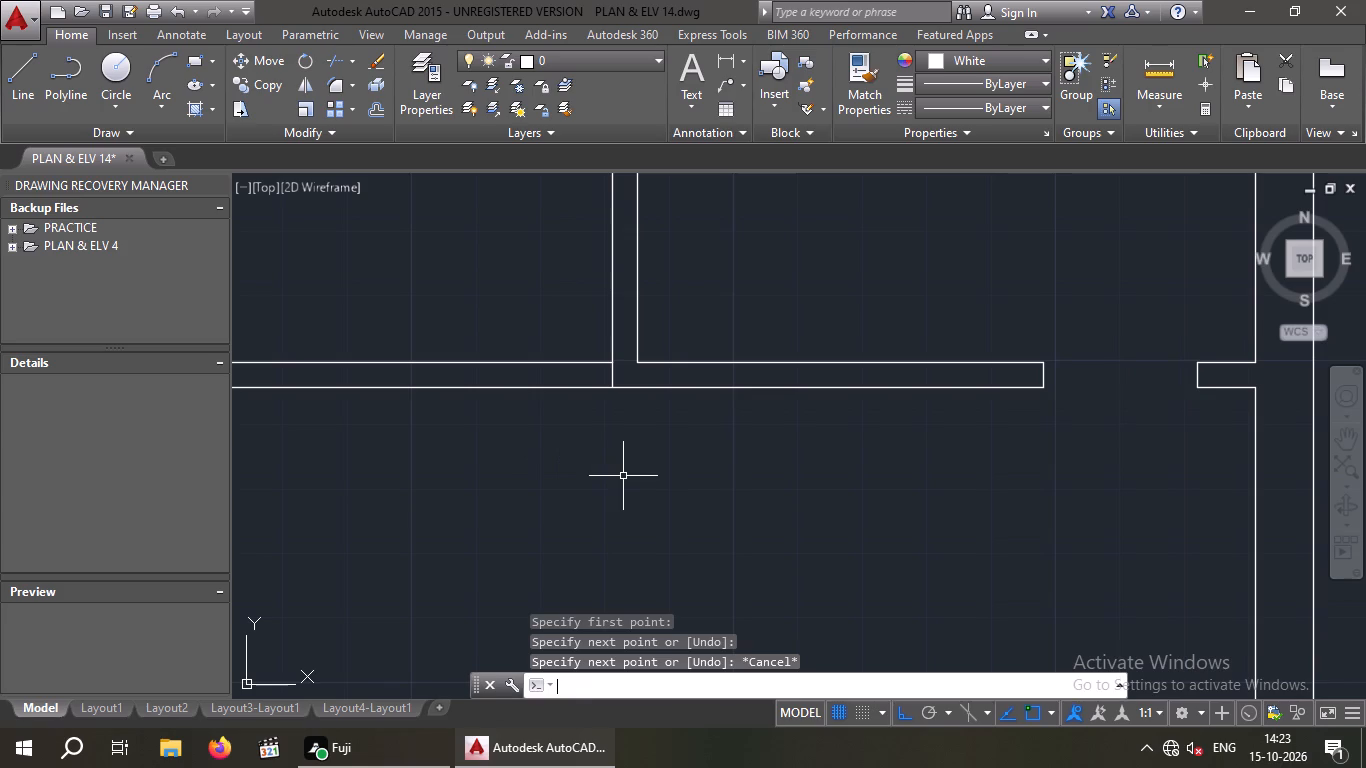
key("Return")
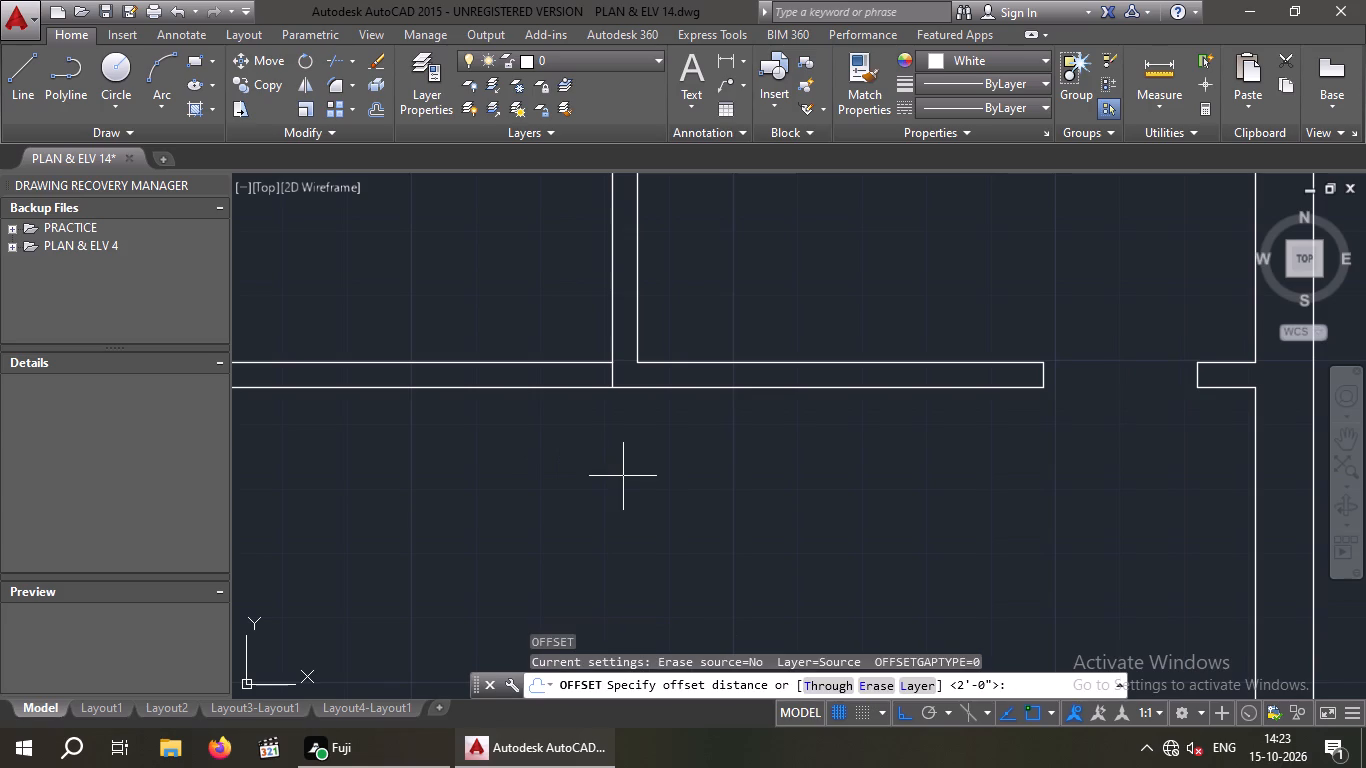
type("1'")
key("Return")
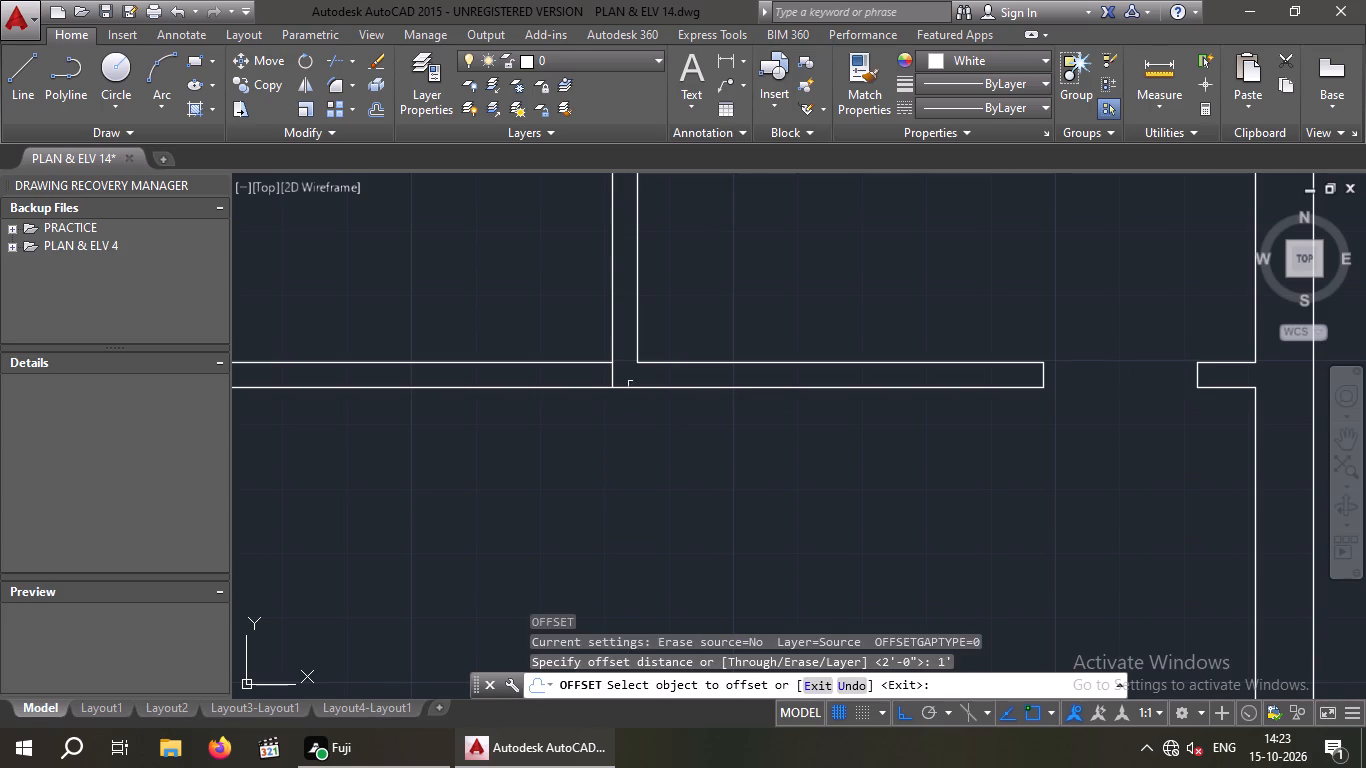
left_click_drag(614, 376, 543, 399)
left_click(418, 435)
key("Escape")
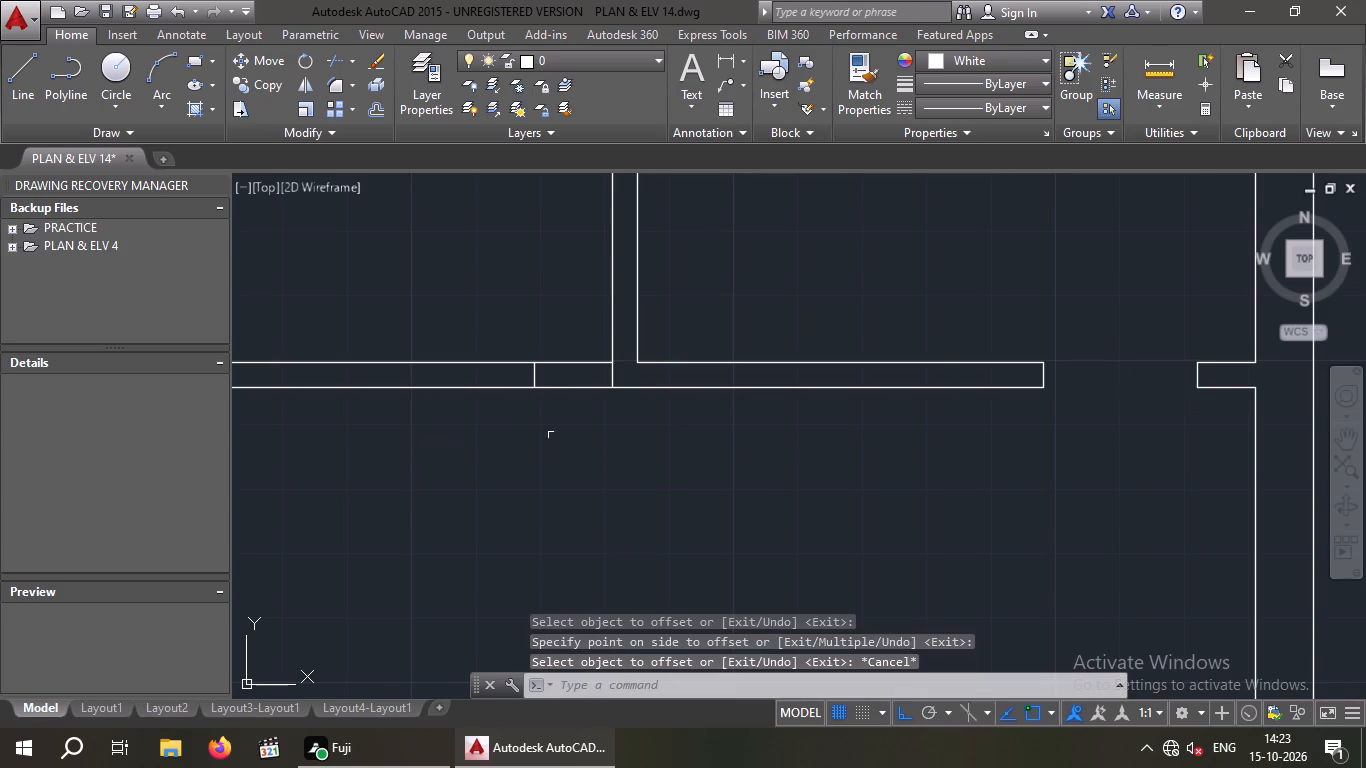
Delete the short reference line across the wall below the partition's left face.
left_click(611, 372)
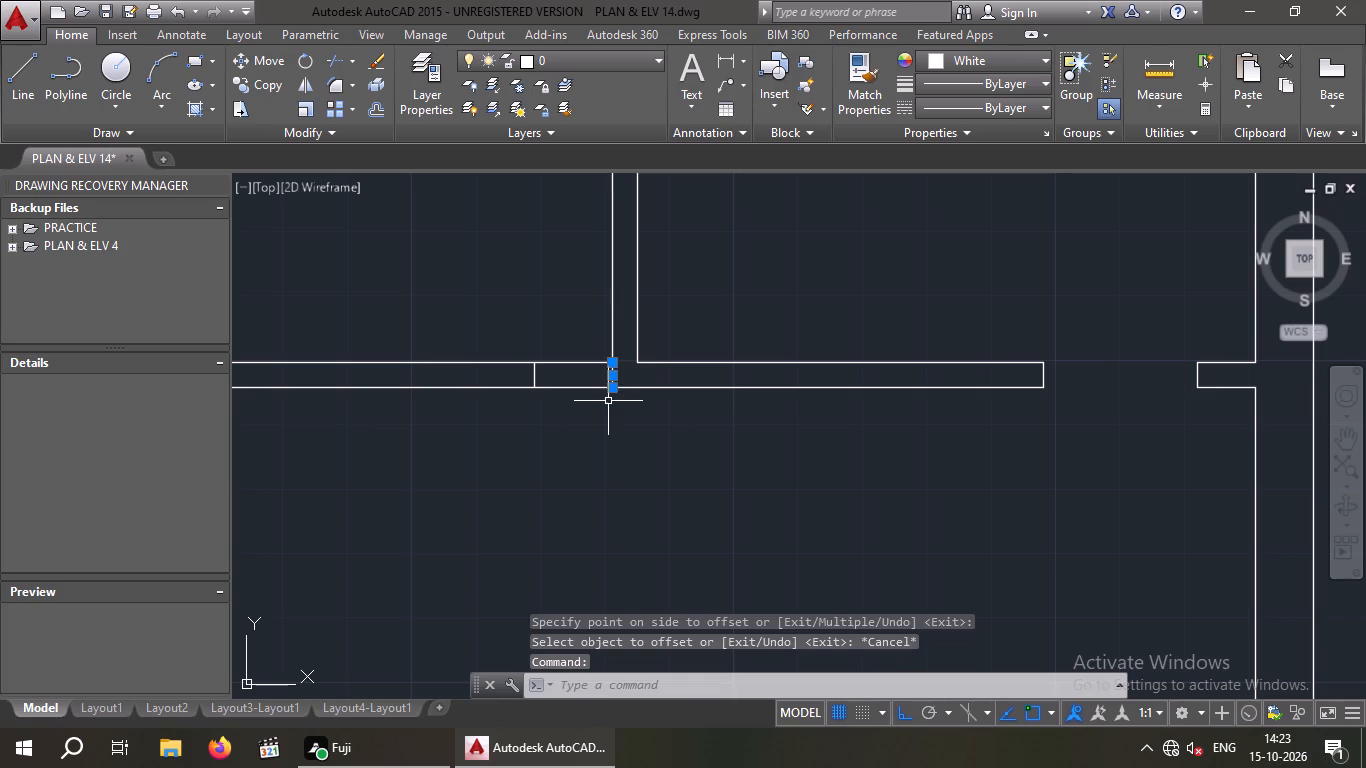
key("BackSpace")
key("Delete")
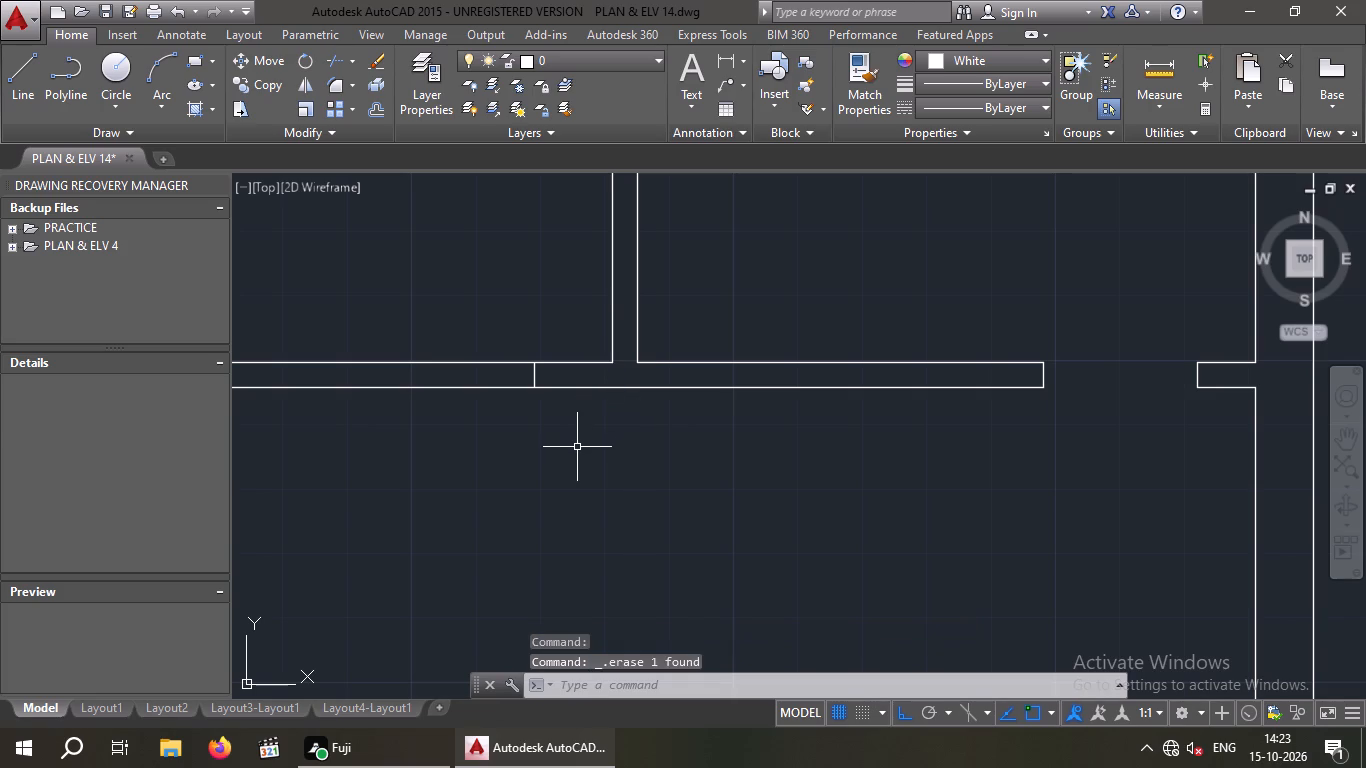
Offset the jamb line near the small room's left partition 3' away from that room, along the same wall.
key("Escape")
key("Escape")
key("o")
key("Return")
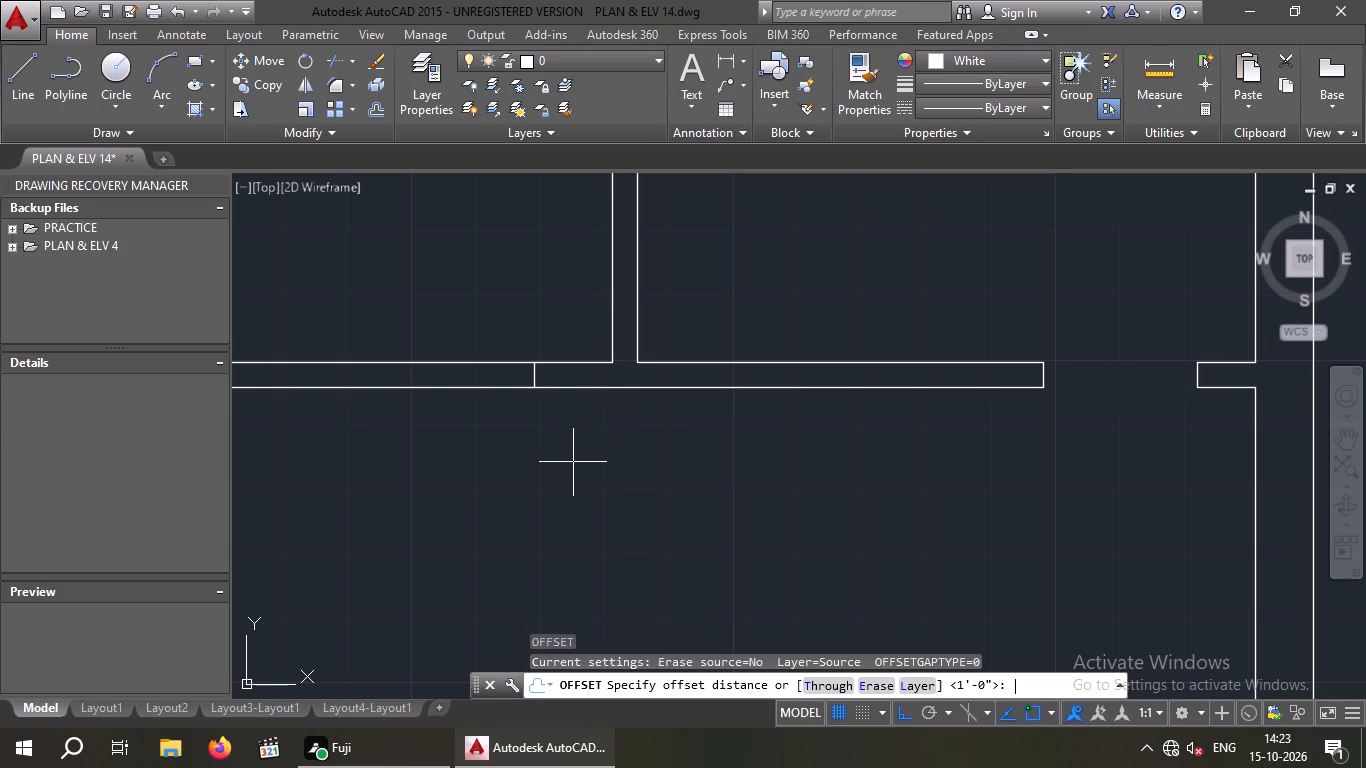
key("3")
key("apostrophe")
key("Return")
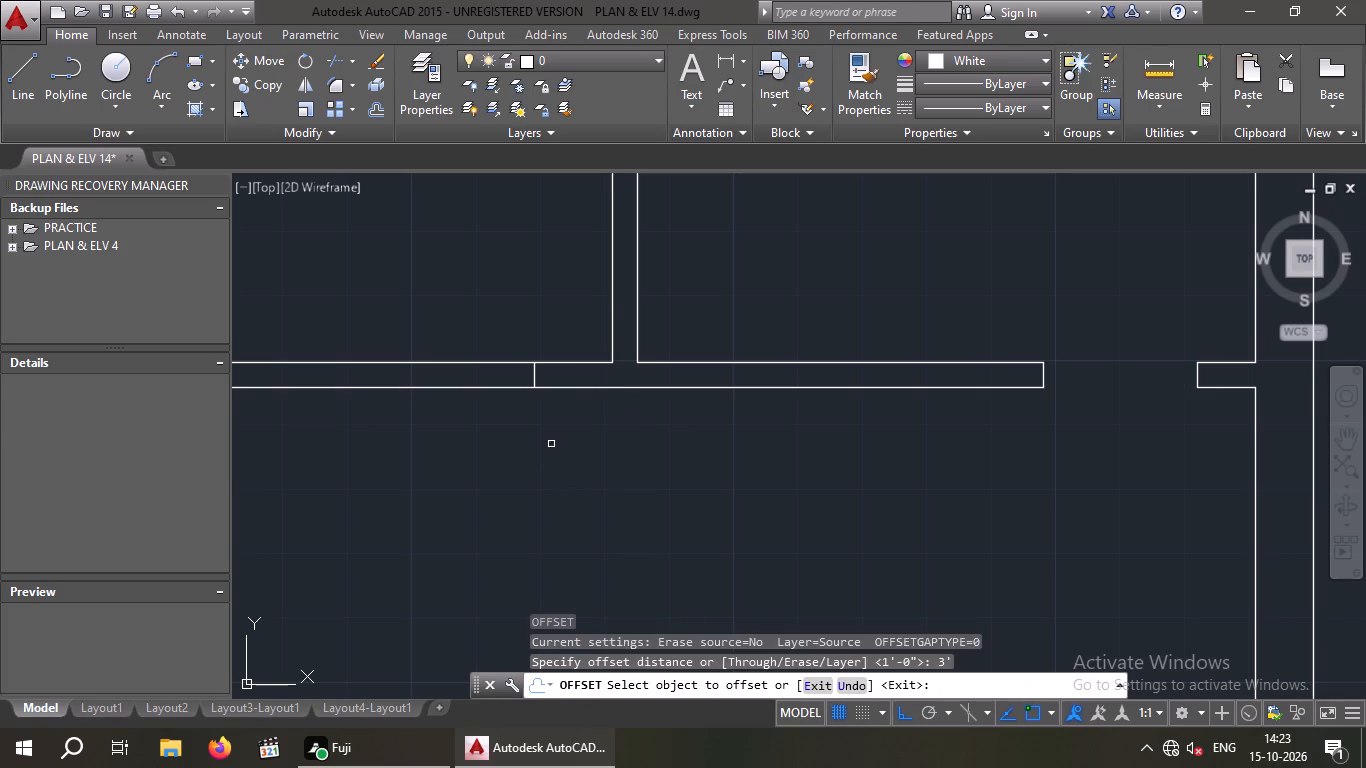
left_click_drag(536, 378, 523, 383)
scroll(460, 436, "down", 1)
left_click(437, 460)
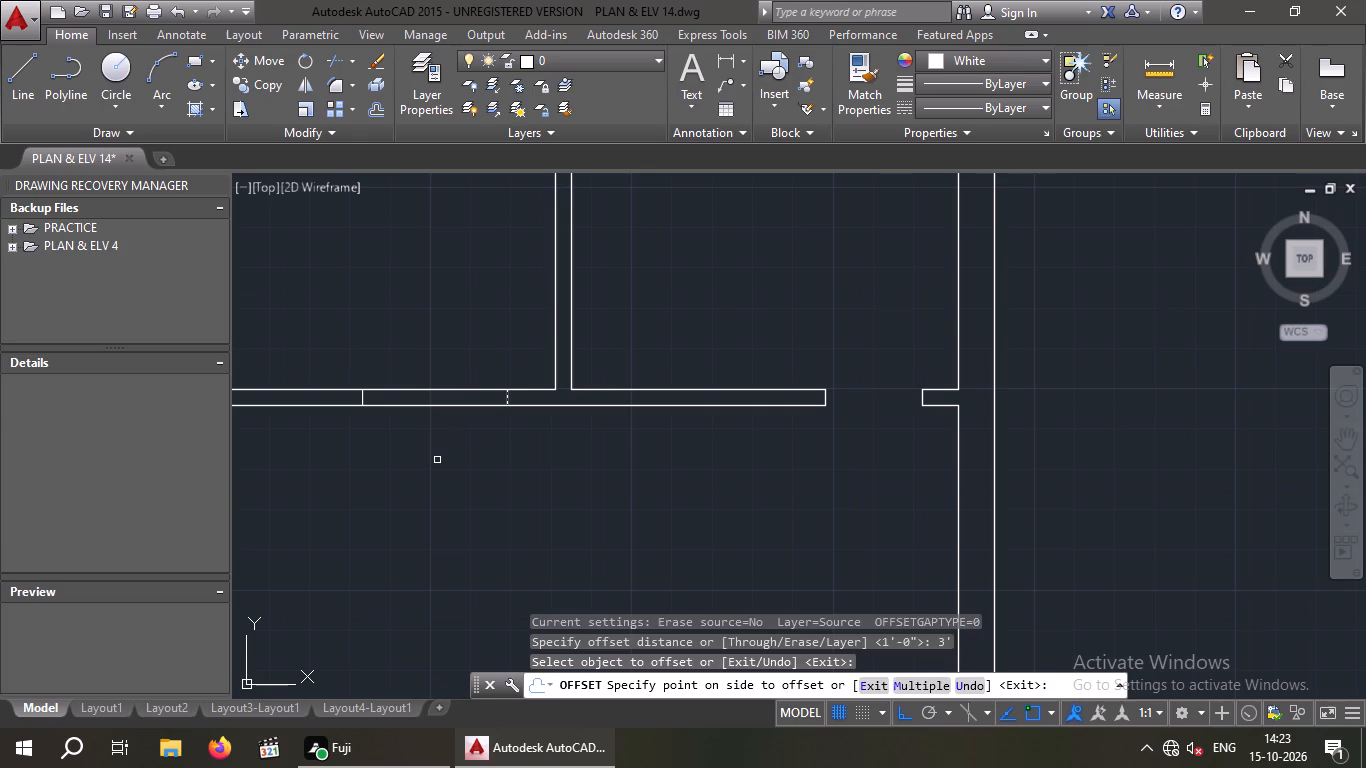
key("Escape")
key("Escape")
Trim both wall lines between the two jamb lines to open a 3' doorway beside the small room's left partition.
key("t")
key("r")
key("space")
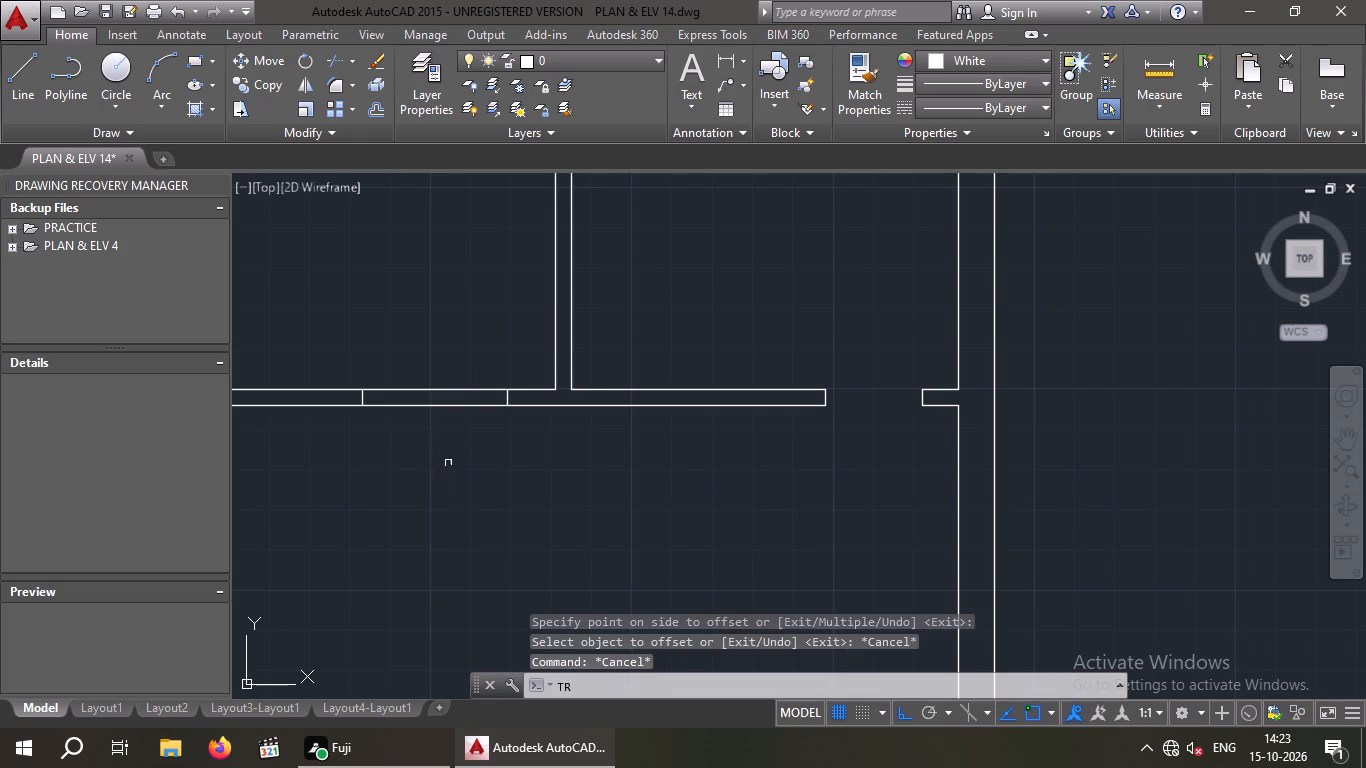
key("space")
left_click_drag(463, 483, 453, 461)
left_click(434, 365)
scroll(428, 379, "down", 2)
middle_click_drag(430, 433, 636, 491)
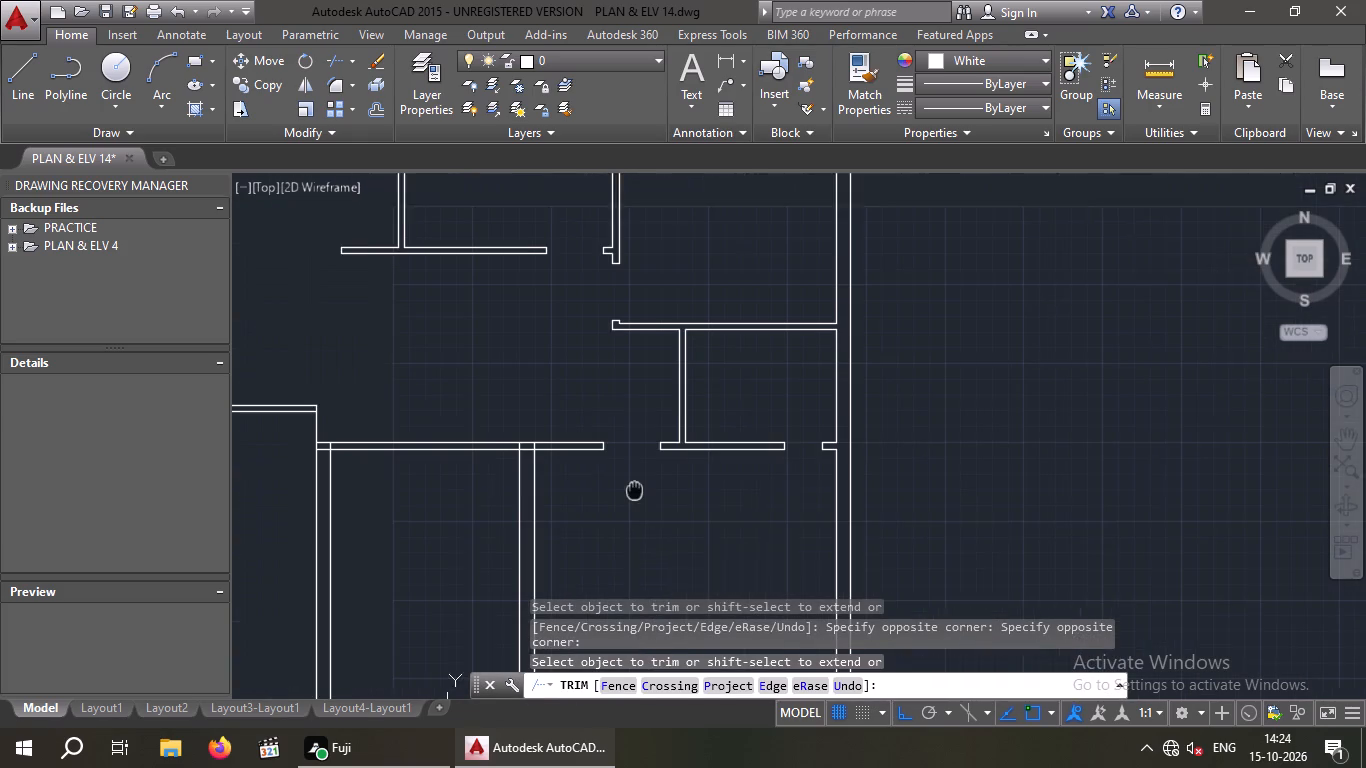
middle_click_drag(636, 491, 638, 493)
Trim the junction of the hall's bottom wall and the lower right partition, removing the right face inside the wall and the lower wall line between faces.
scroll(531, 456, "up", 3)
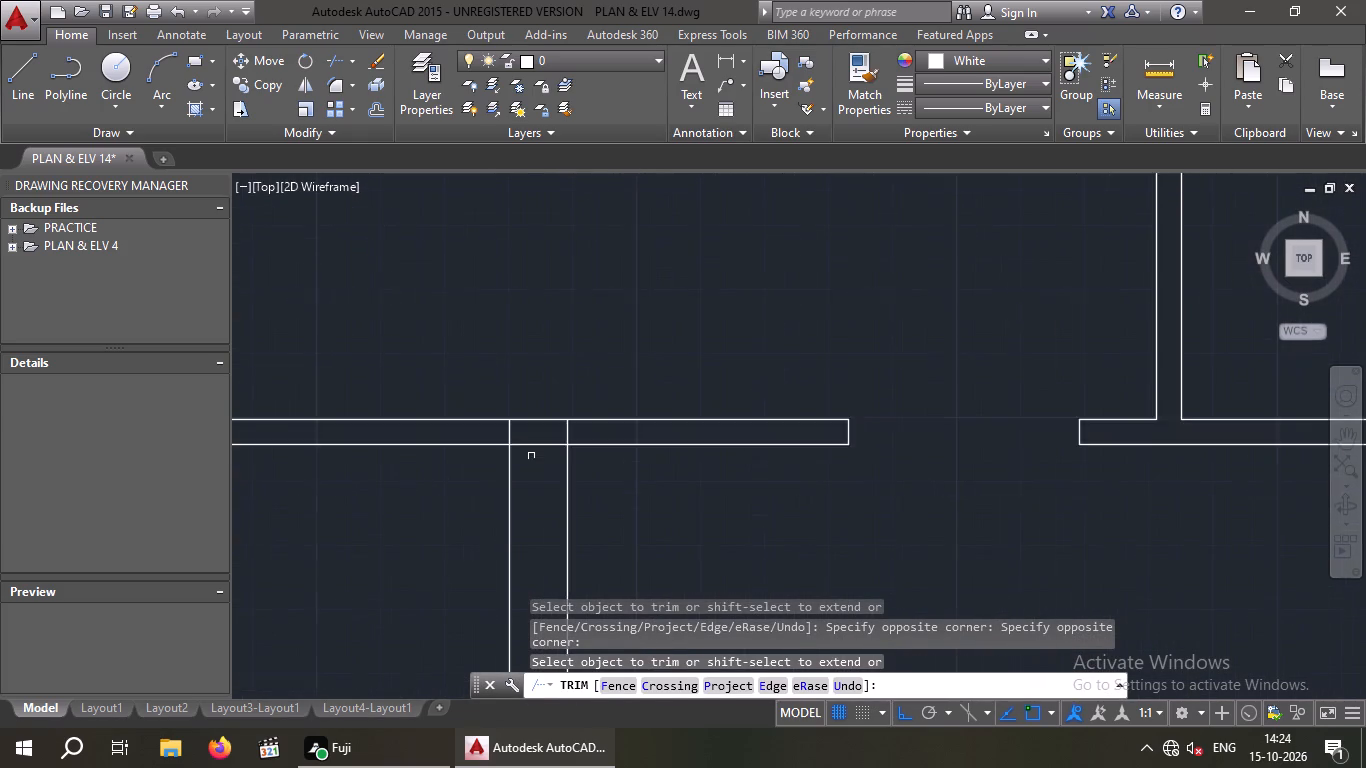
scroll(531, 456, "up", 2)
left_click_drag(656, 393, 590, 401)
left_click(572, 401)
left_click_drag(550, 501, 539, 460)
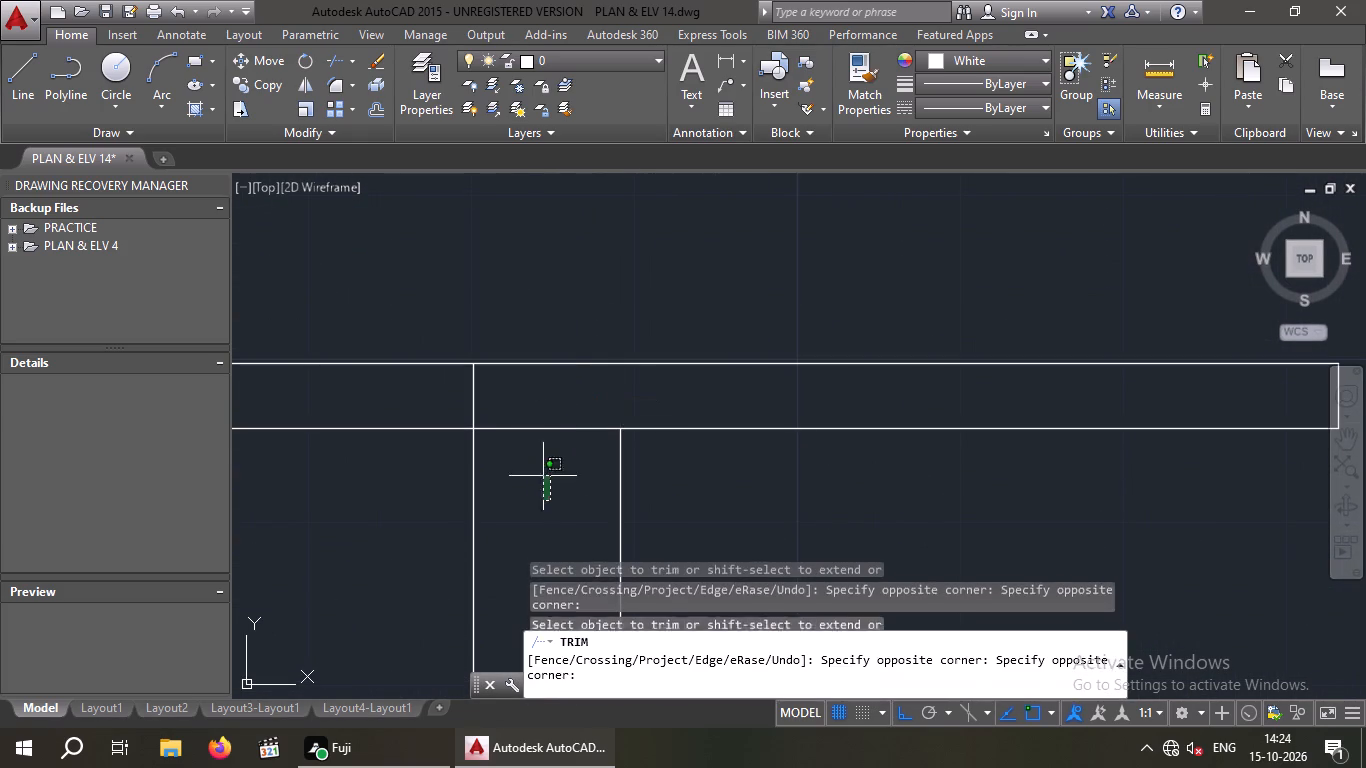
left_click(529, 405)
scroll(529, 405, "down", 4)
middle_click_drag(632, 468, 632, 444)
scroll(630, 432, "down", 3)
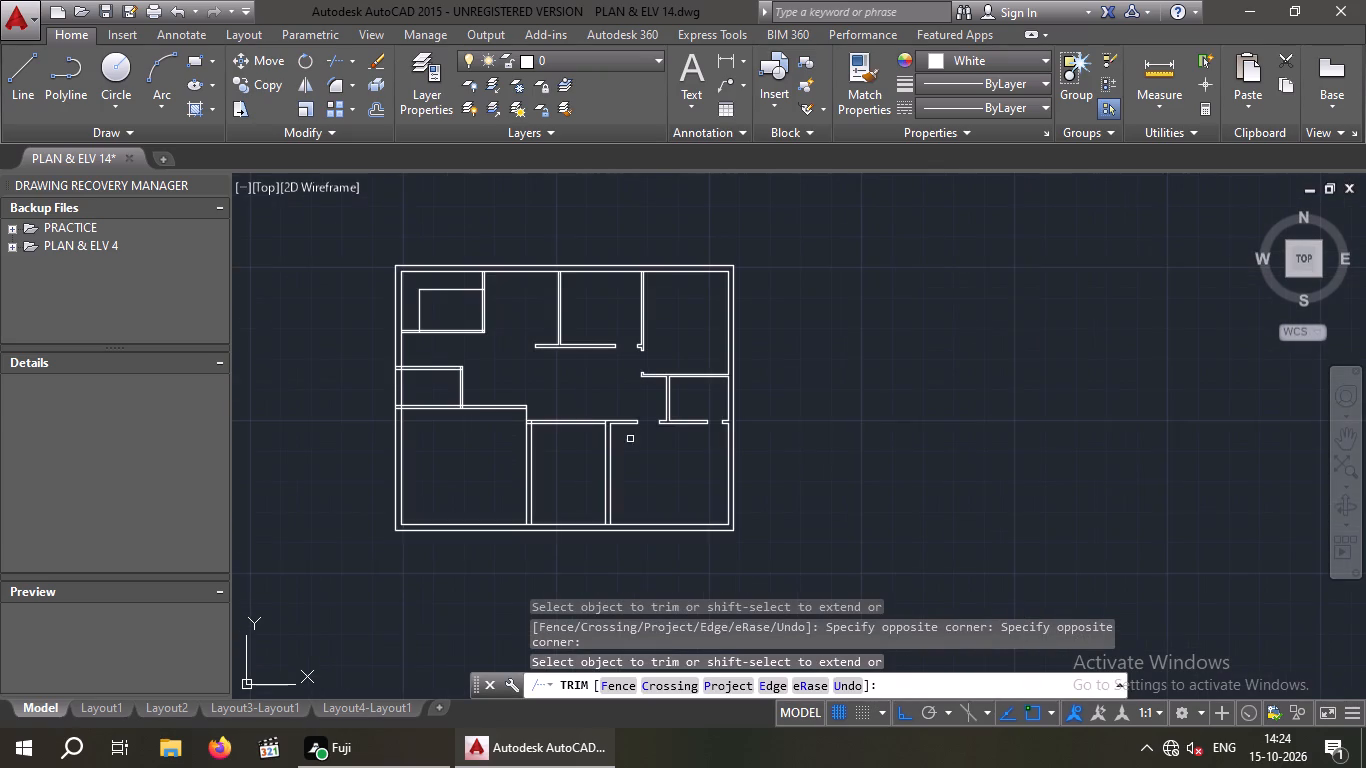
Trim away the wall between the left small room and the lower middle room, including the vertical line rising above that room's top corner.
middle_click_drag(632, 444, 621, 500)
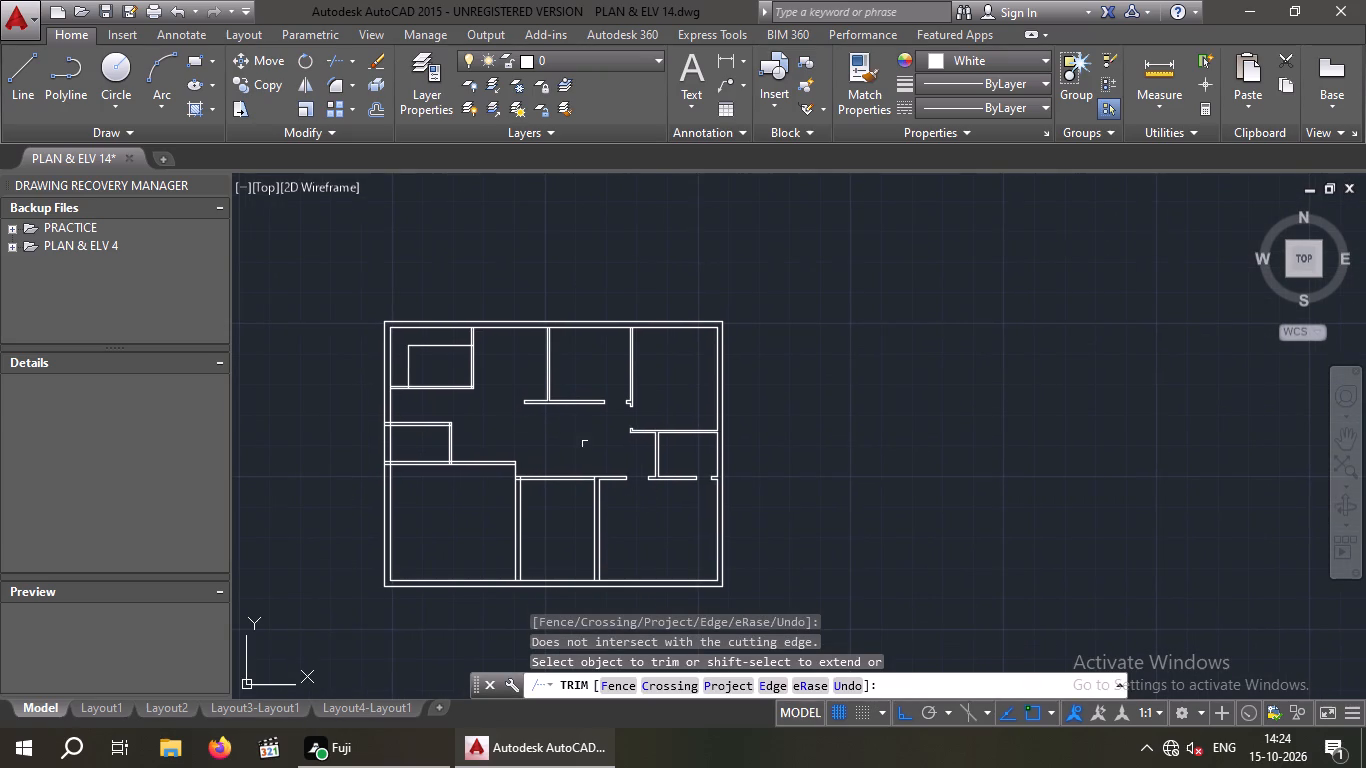
scroll(510, 473, "up", 3)
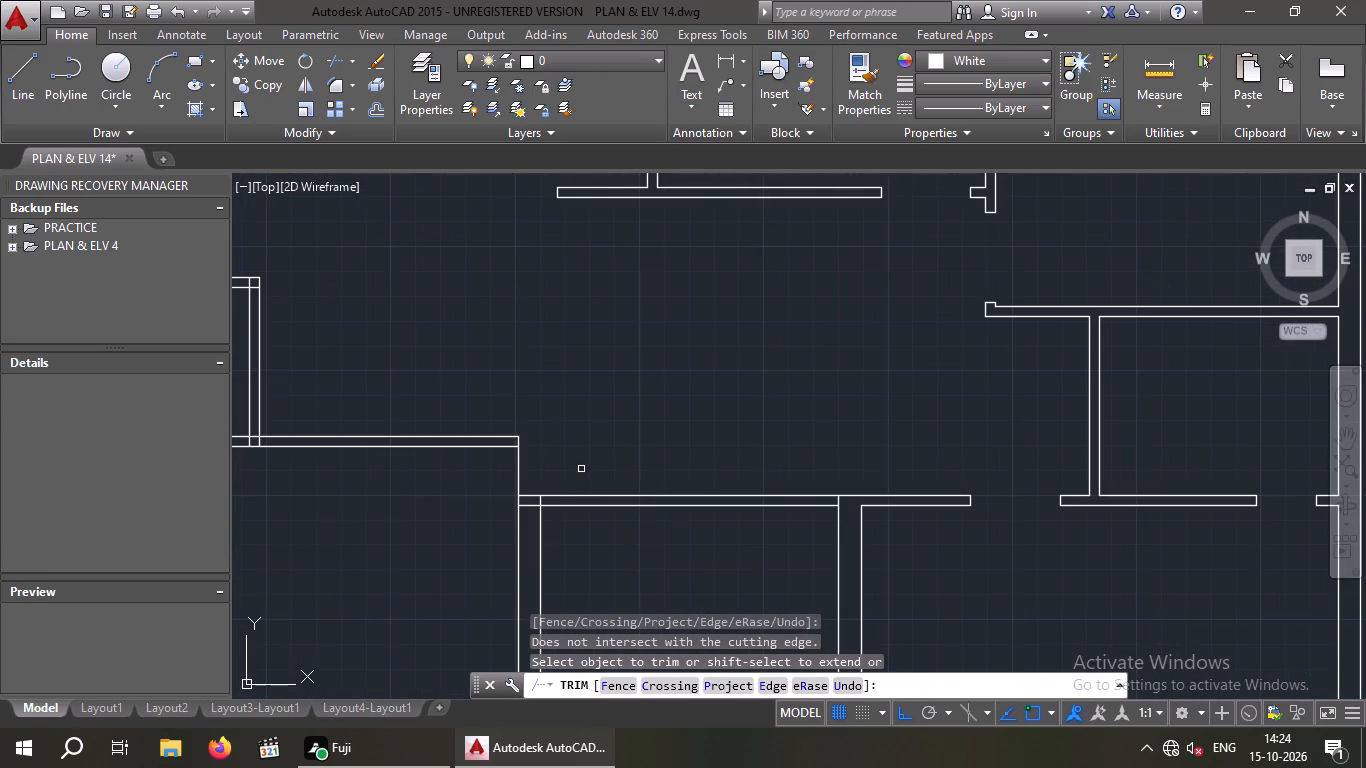
scroll(573, 452, "down", 2)
scroll(571, 450, "up", 2)
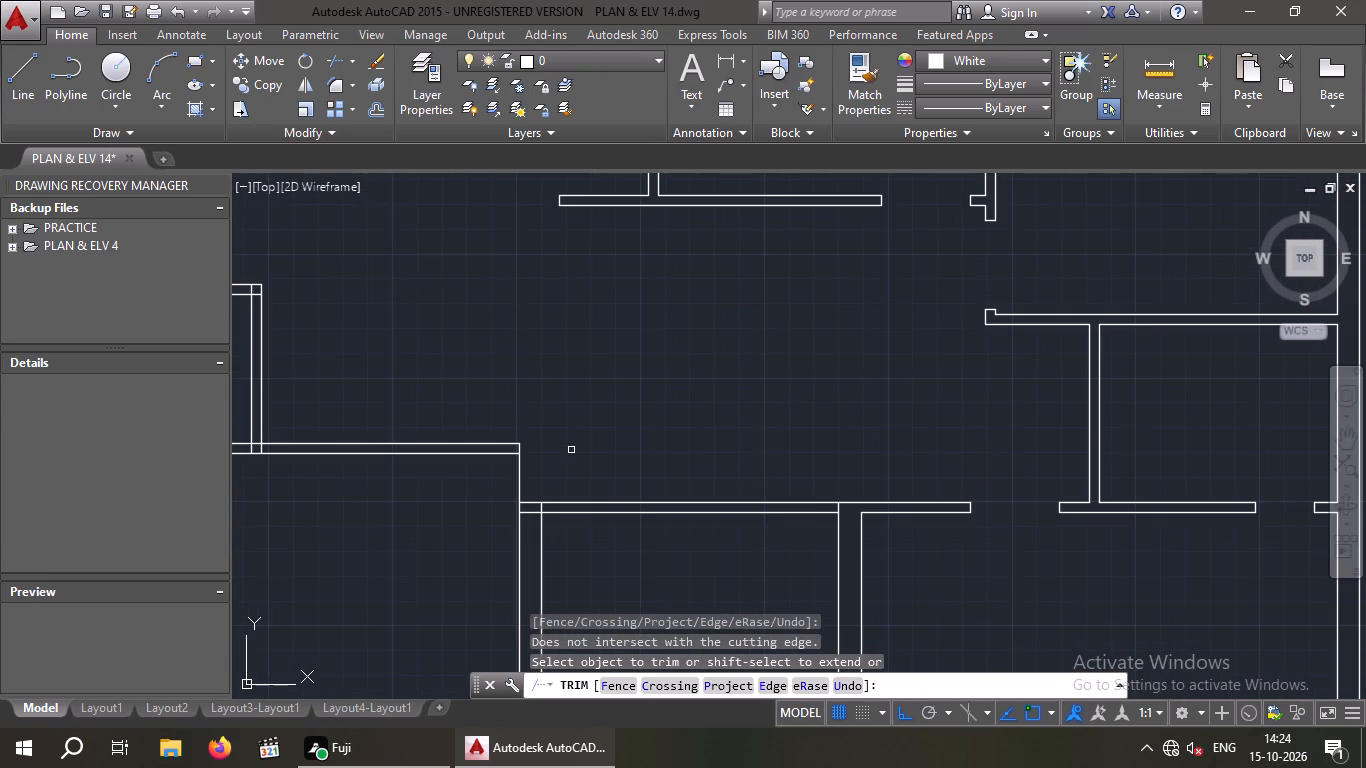
middle_click_drag(563, 458, 610, 435)
middle_click(620, 431)
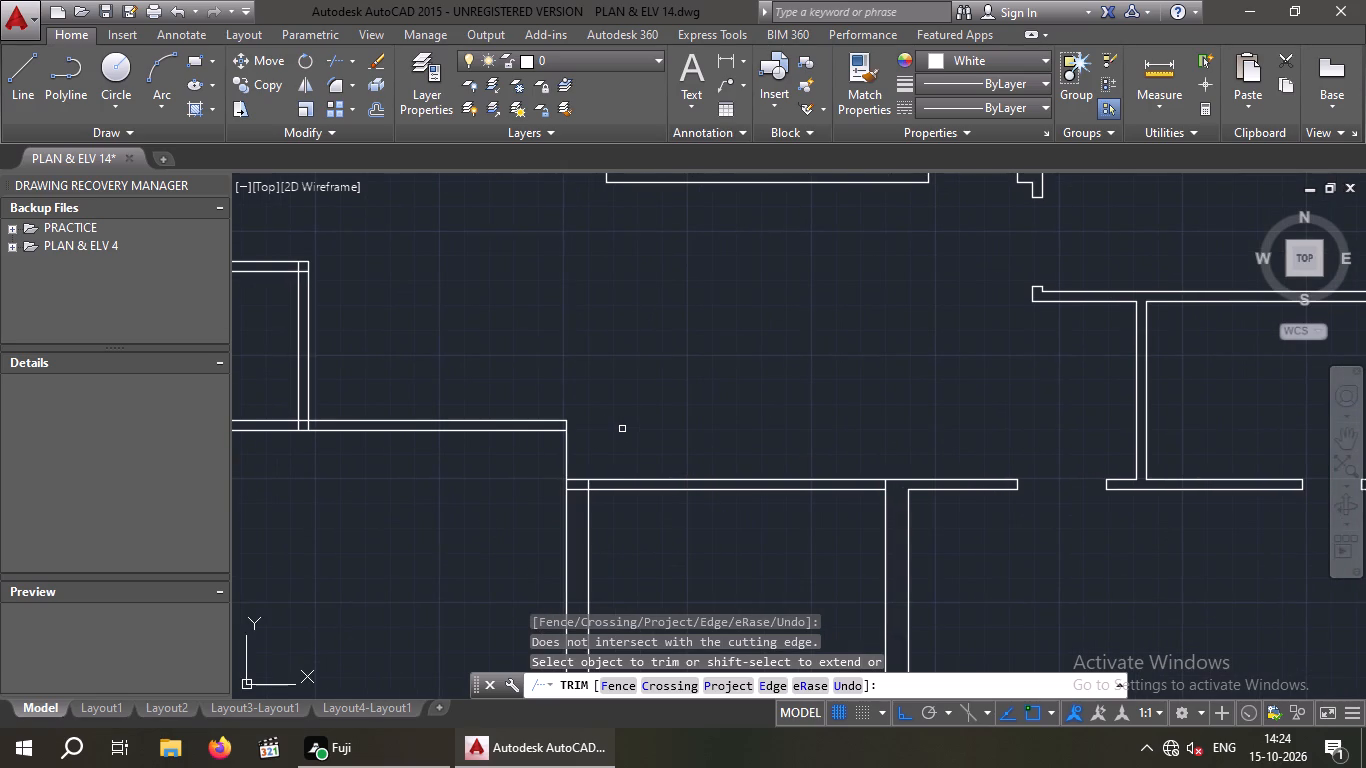
key("Escape")
type("TR")
key("space")
key("space")
left_click_drag(654, 401, 536, 456)
left_click(519, 461)
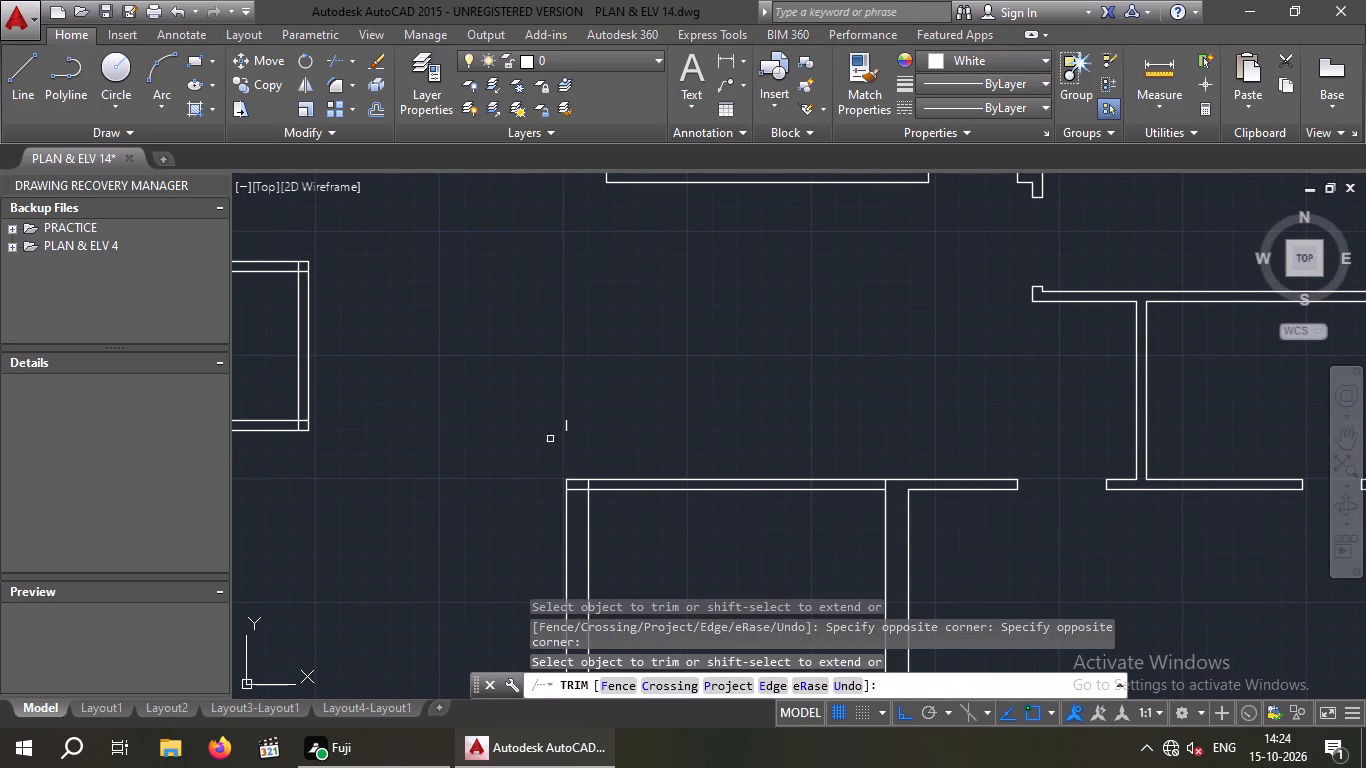
scroll(565, 389, "down", 2)
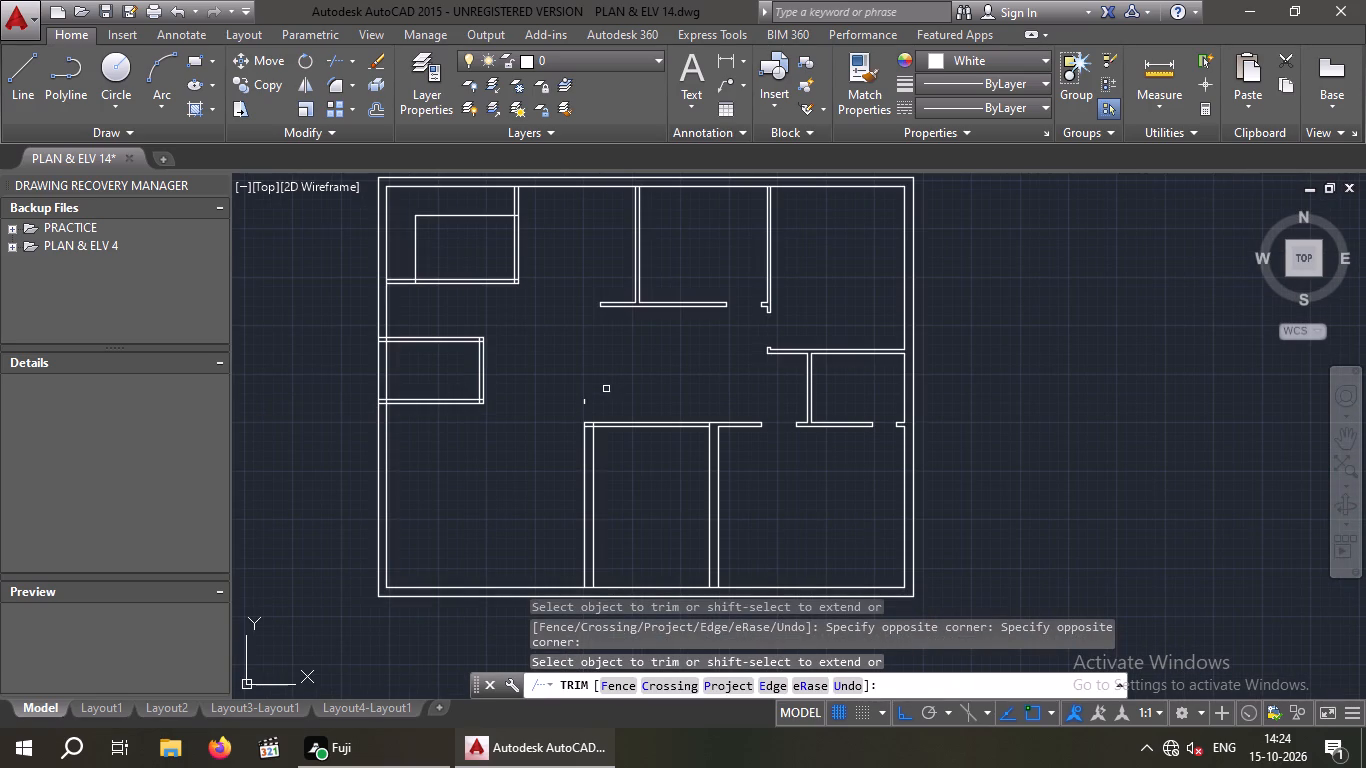
key("Escape")
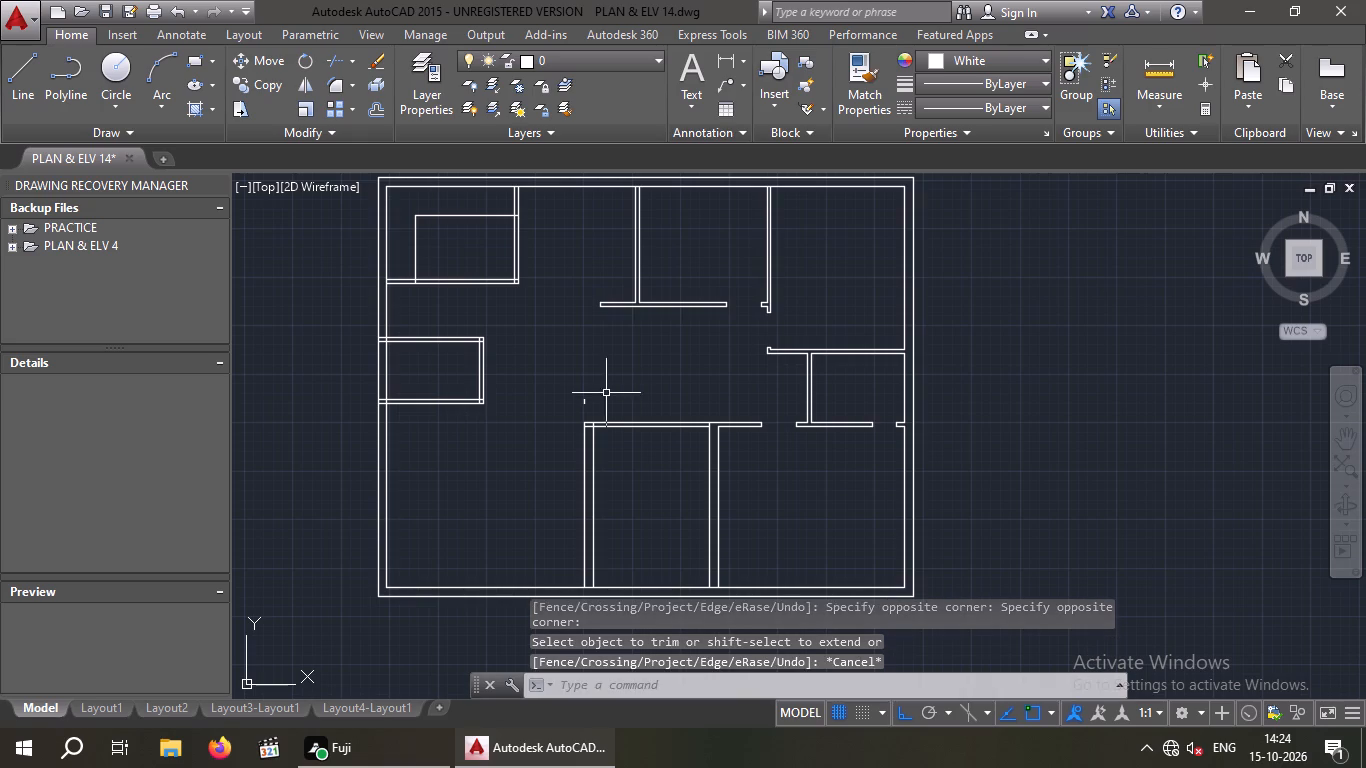
Delete the short leftover vertical stub above the lower middle room's top-left corner.
left_click_drag(620, 388, 572, 411)
left_click(558, 418)
key("Delete")
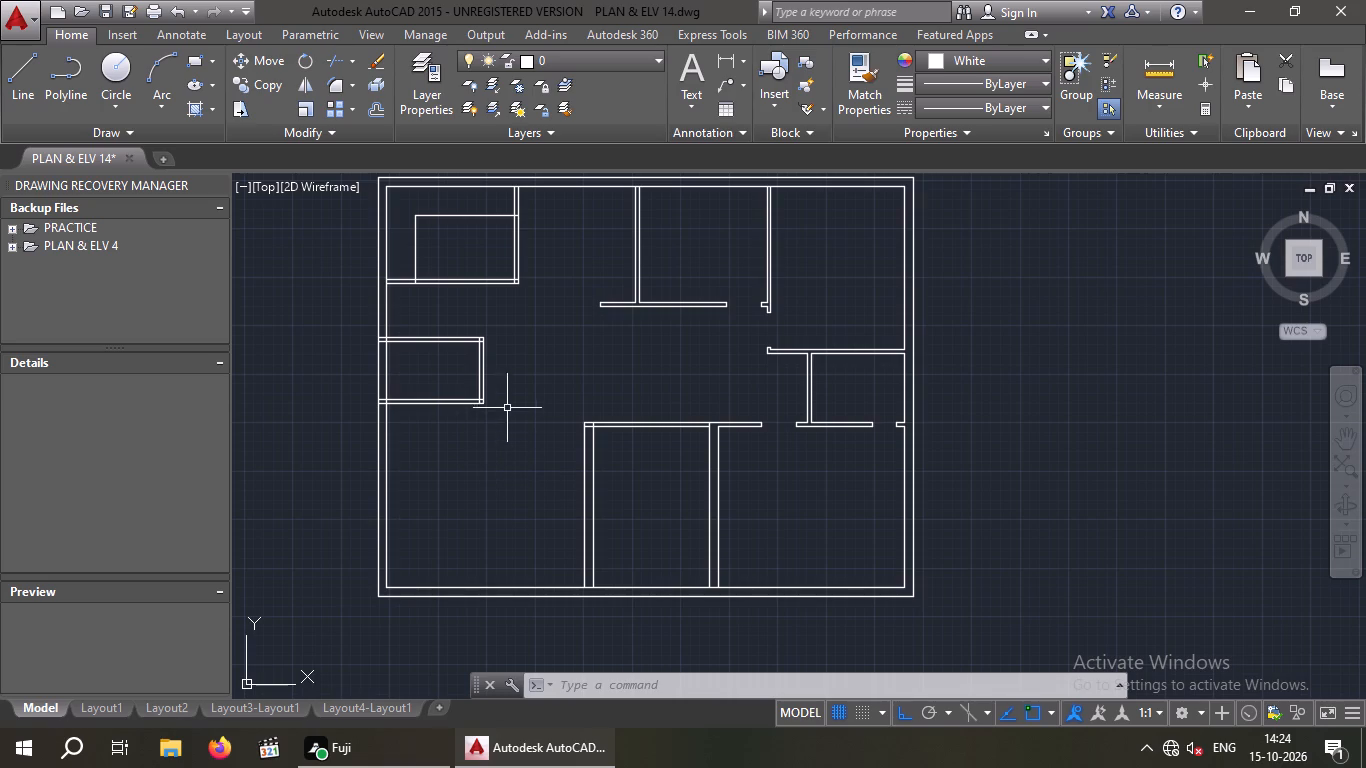
Place a 5' horizontal linear dimension leftward from the base of the lower middle room's left wall, with its line above the room.
scroll(547, 405, "up", 2)
scroll(547, 406, "down", 2)
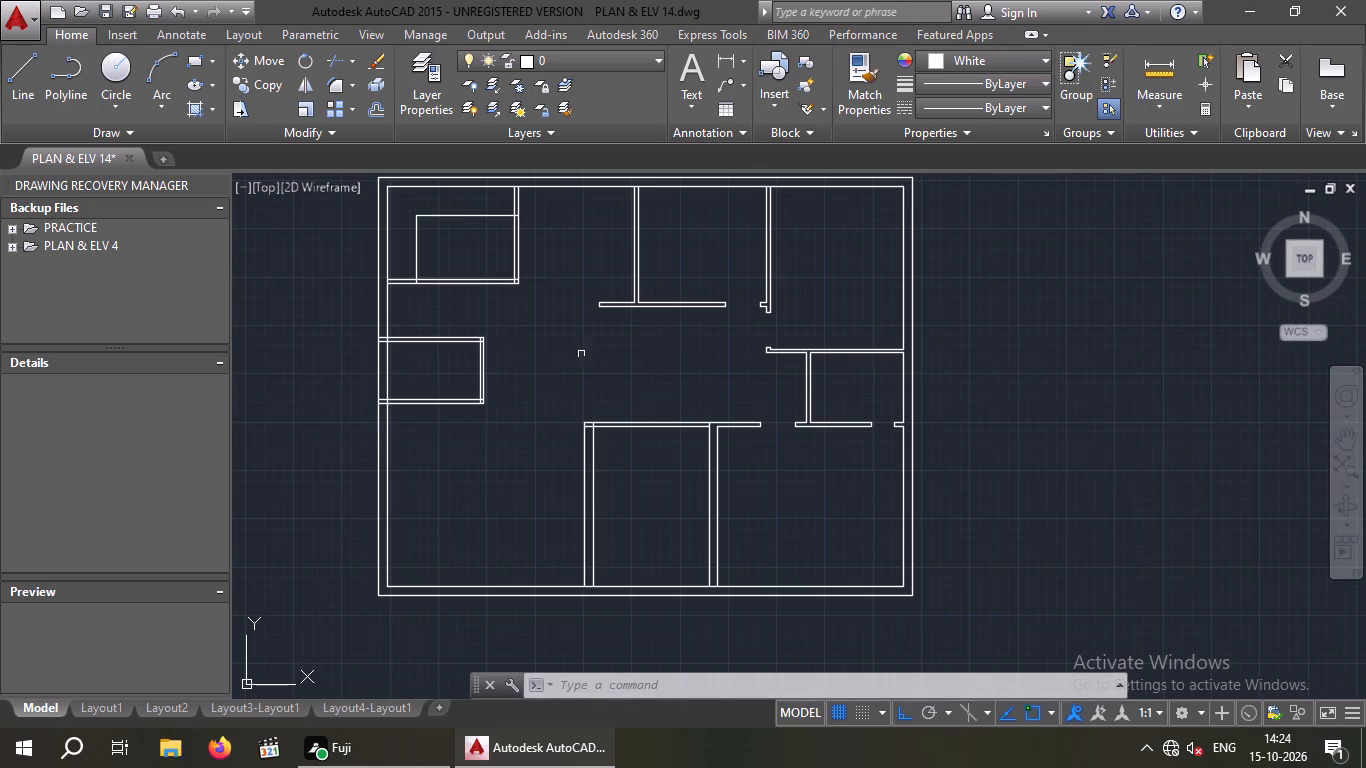
left_click(717, 64)
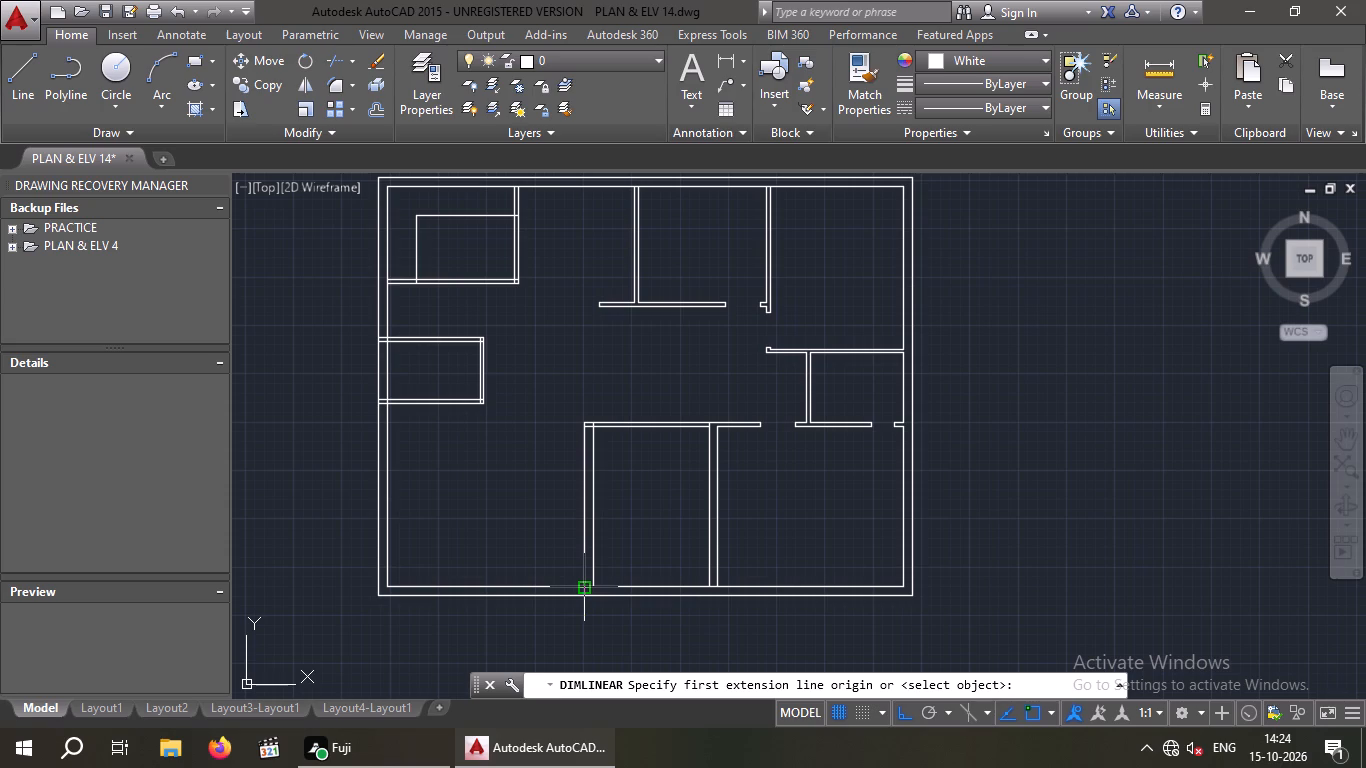
left_click(587, 586)
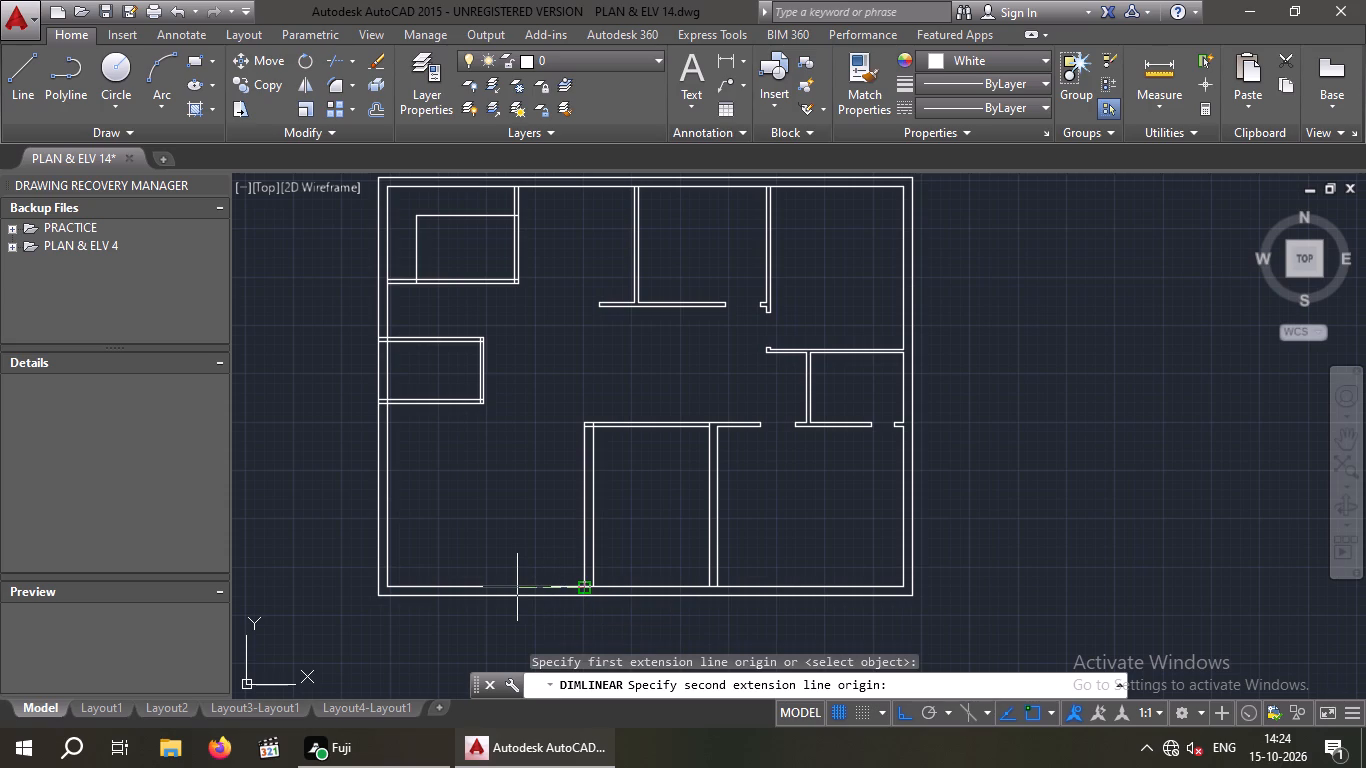
key("5")
key("apostrophe")
key("Return")
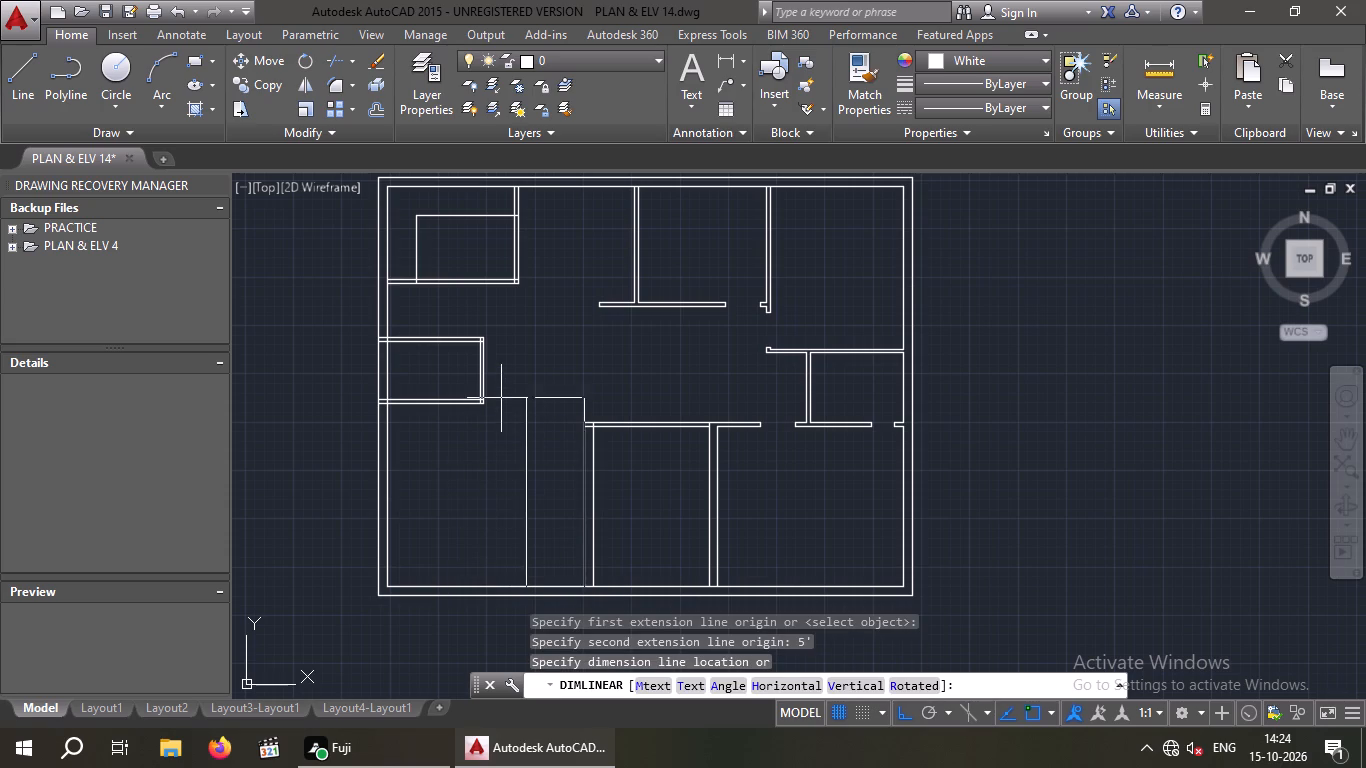
scroll(526, 395, "up", 1)
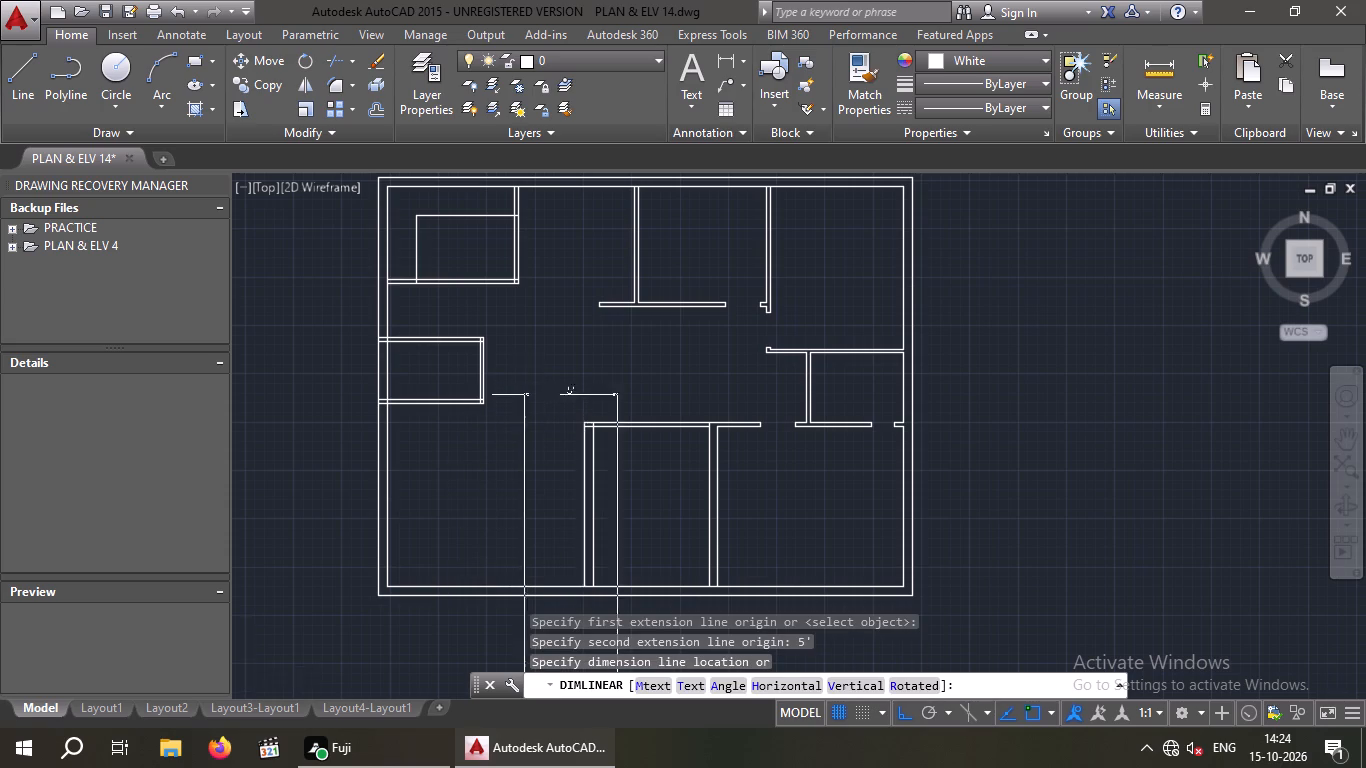
scroll(526, 395, "up", 1)
left_click(516, 379)
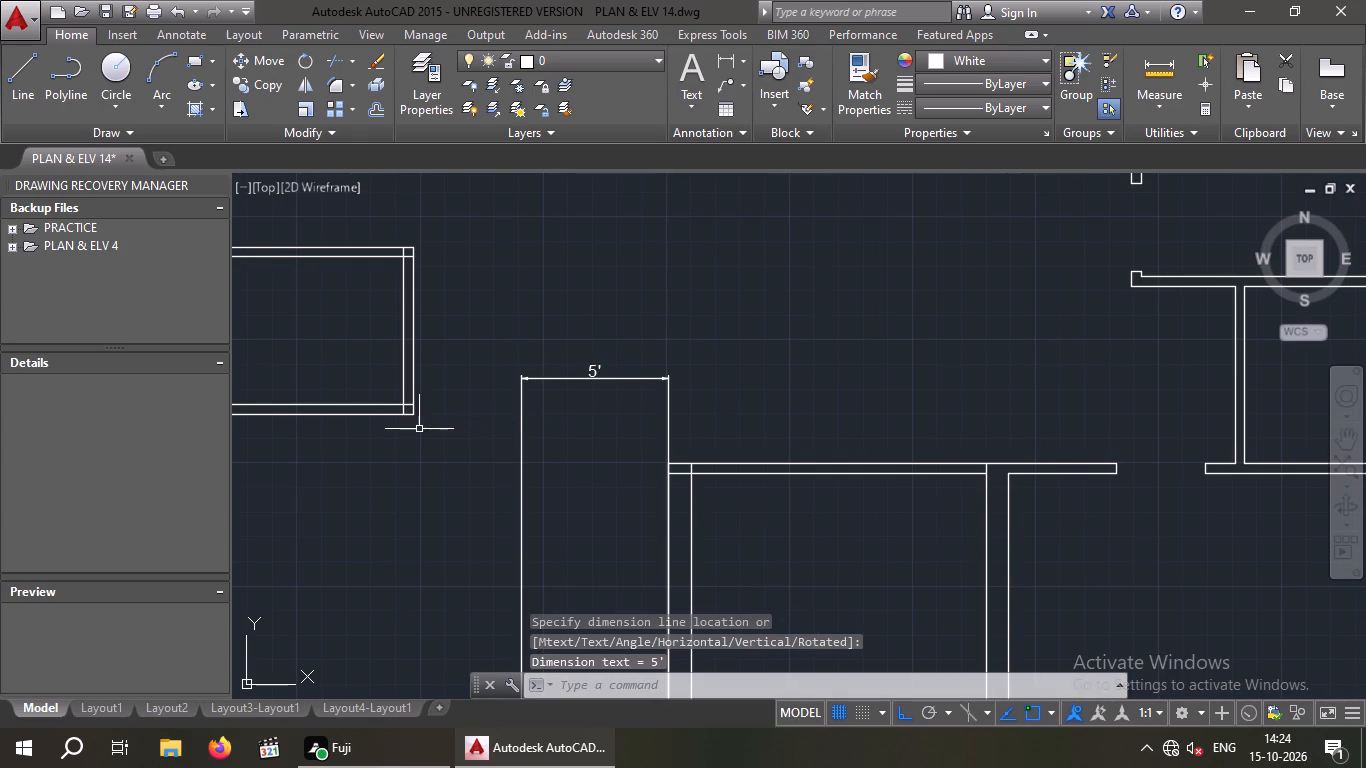
Draw a vertical guide line down the dimension's left extension line, starting level with the top line of the left small room's bottom wall.
left_click(18, 83)
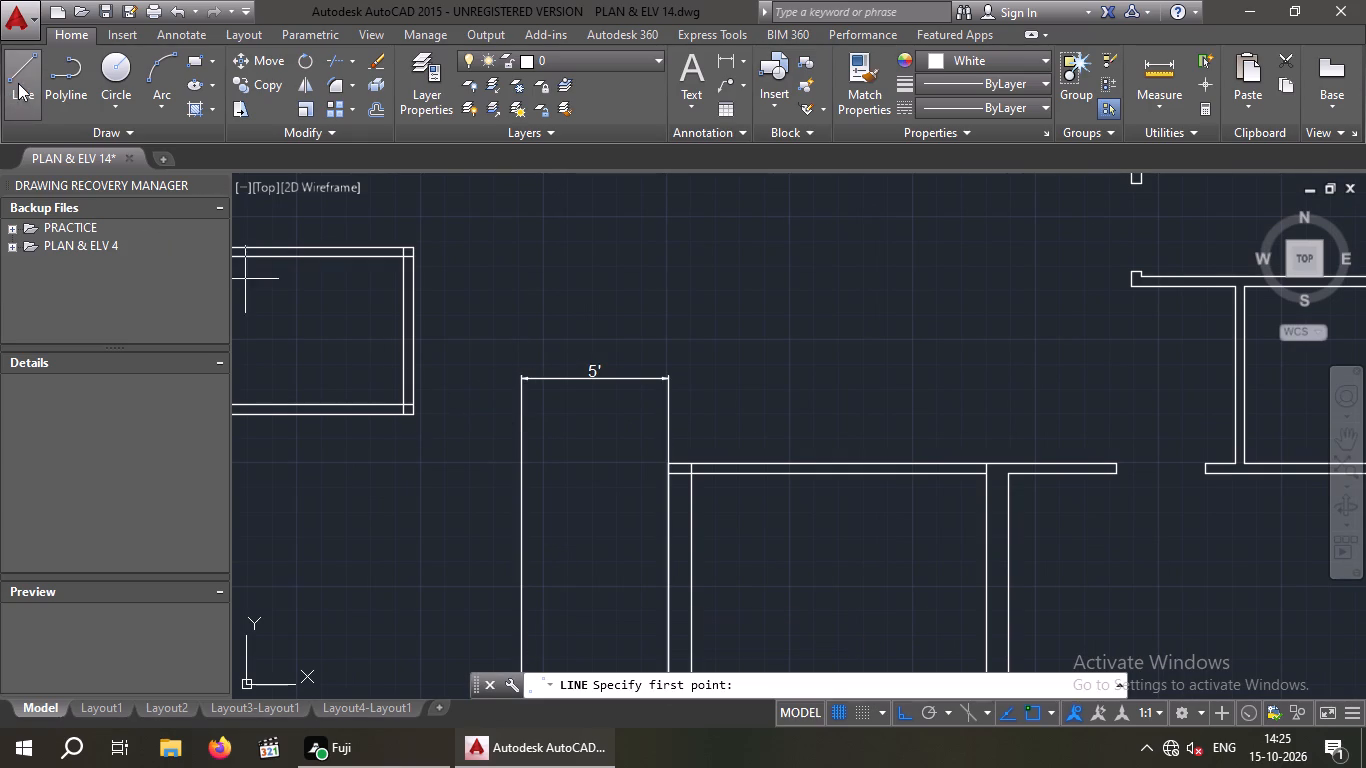
left_click(520, 405)
left_click(509, 504)
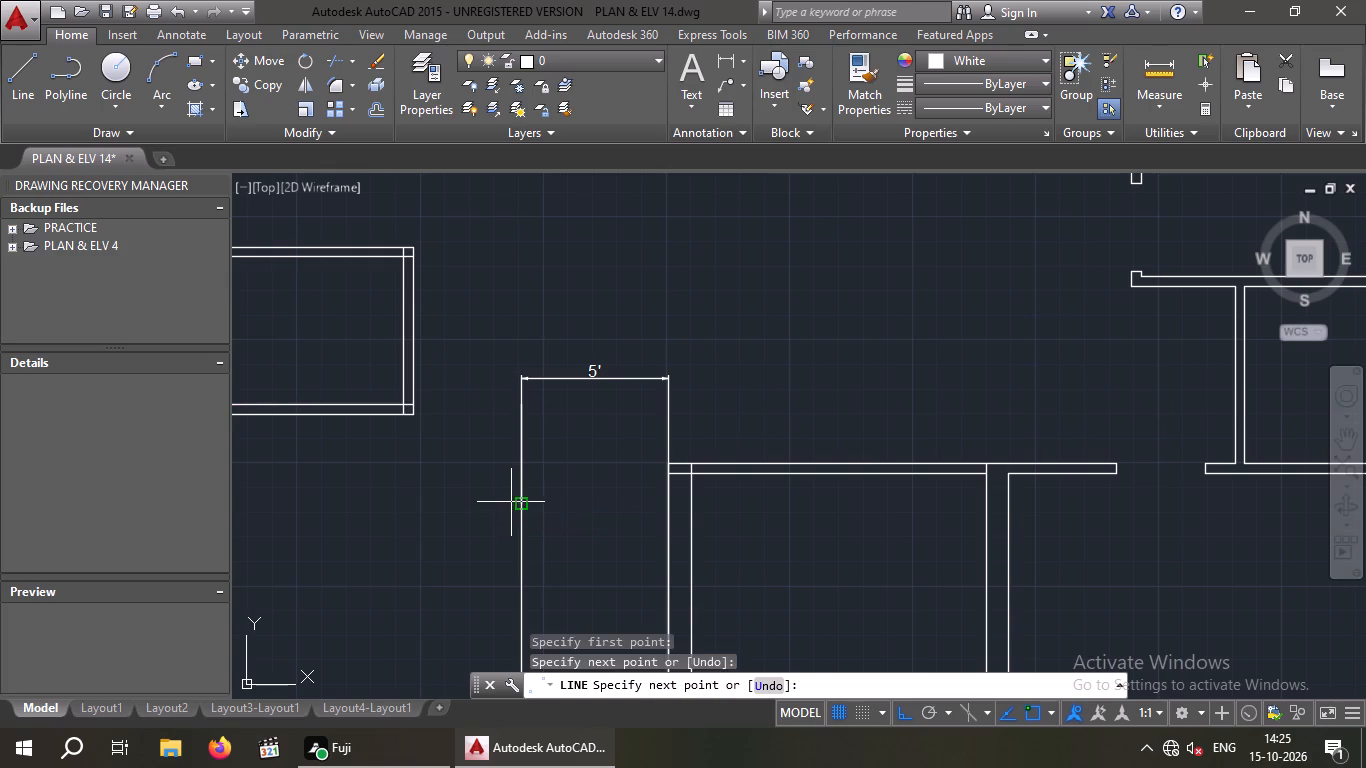
key("Escape")
key("Escape")
Extend both lines of the left small room's bottom wall to the vertical guide line.
type("EX")
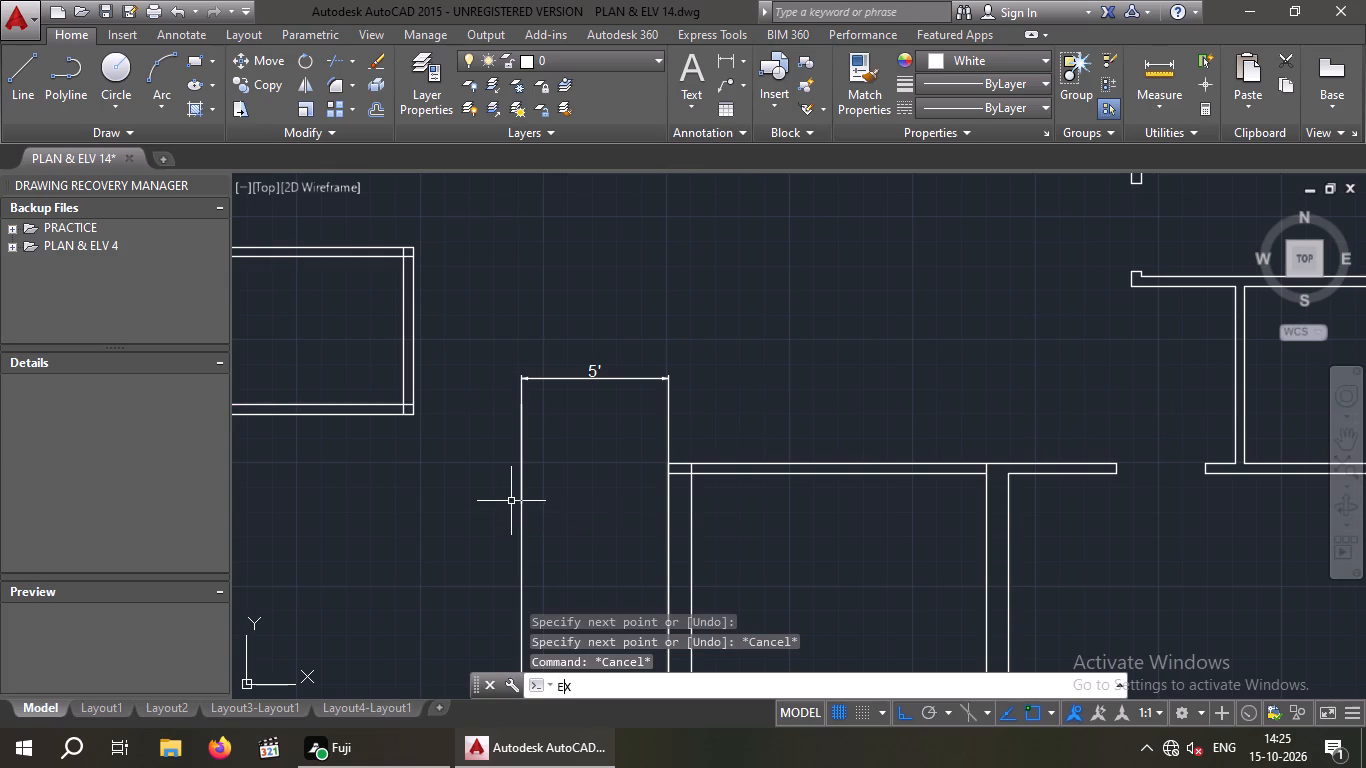
key("space")
key("space")
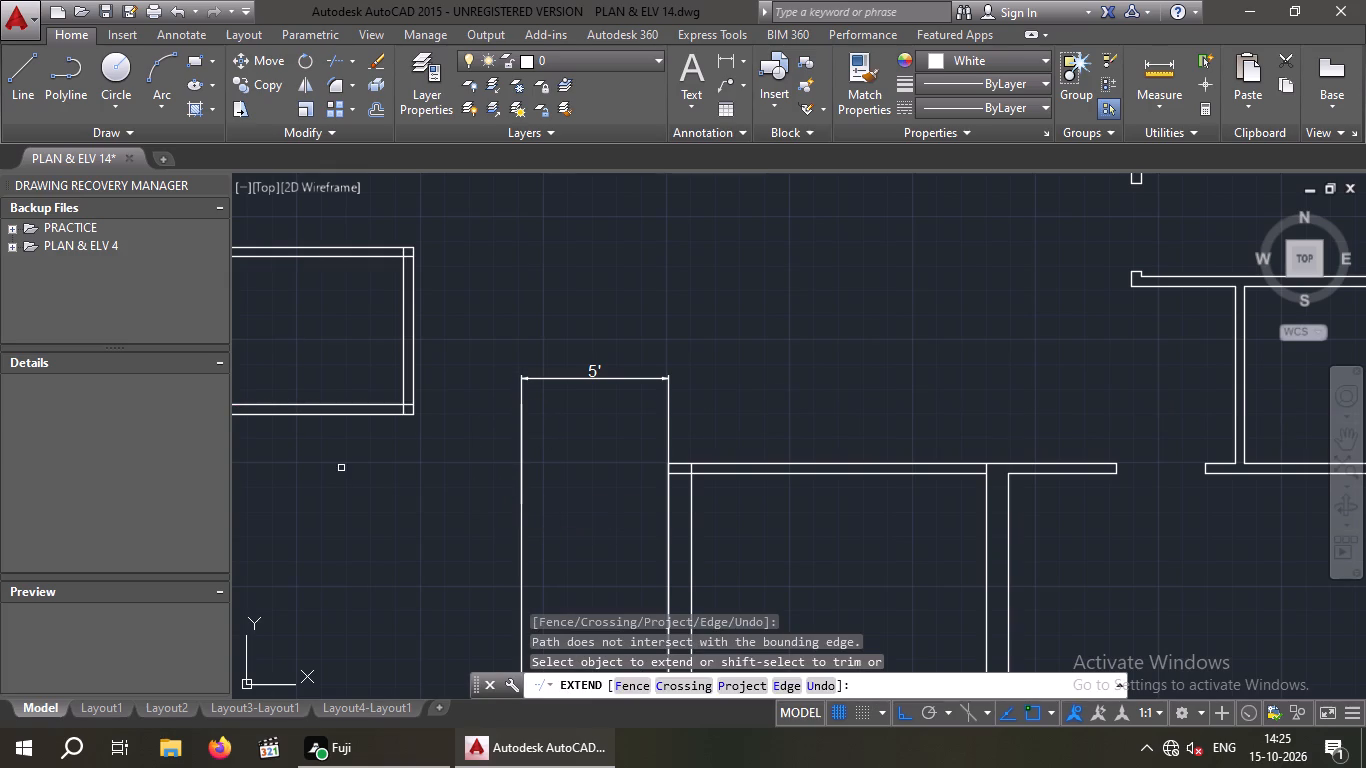
left_click_drag(344, 468, 315, 462)
left_click(291, 377)
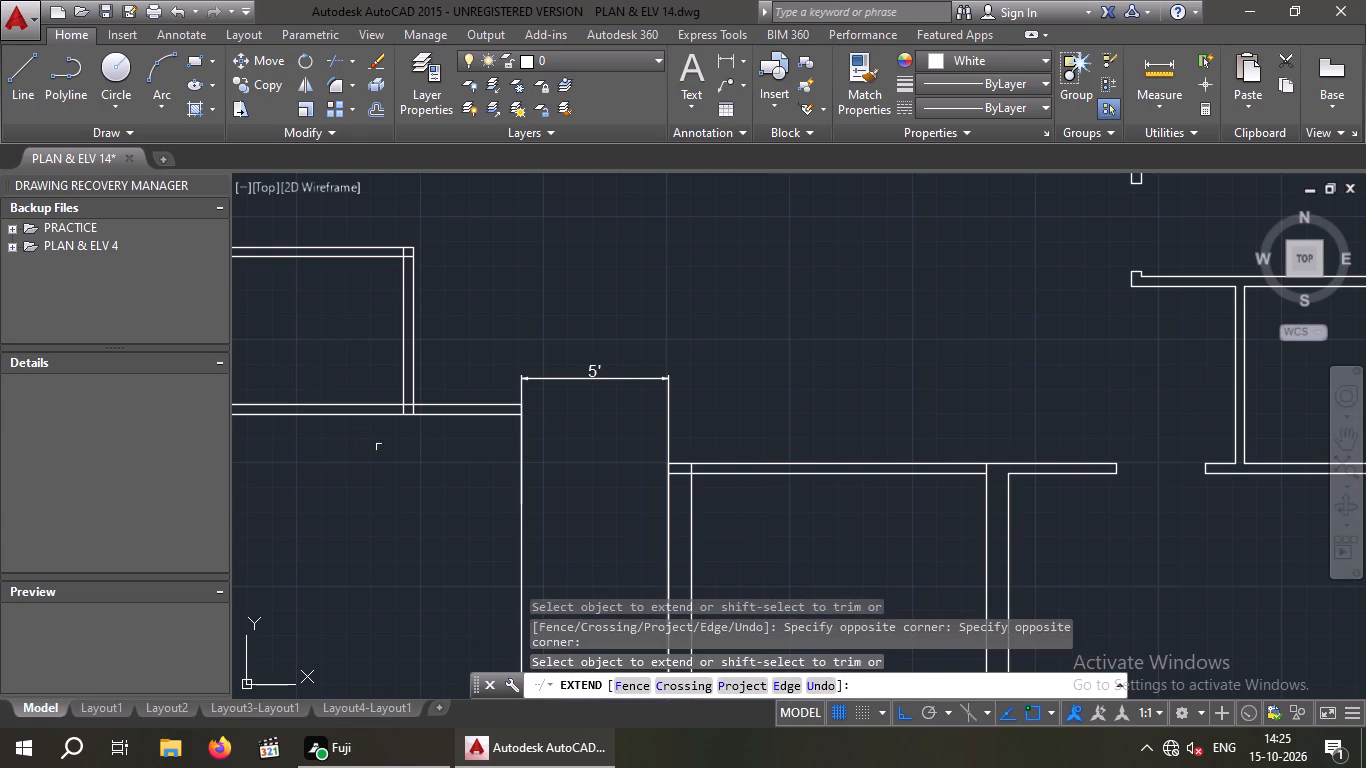
key("Escape")
key("Escape")
Delete the vertical guide line and the 5' reference dimension.
left_click_drag(560, 453, 506, 484)
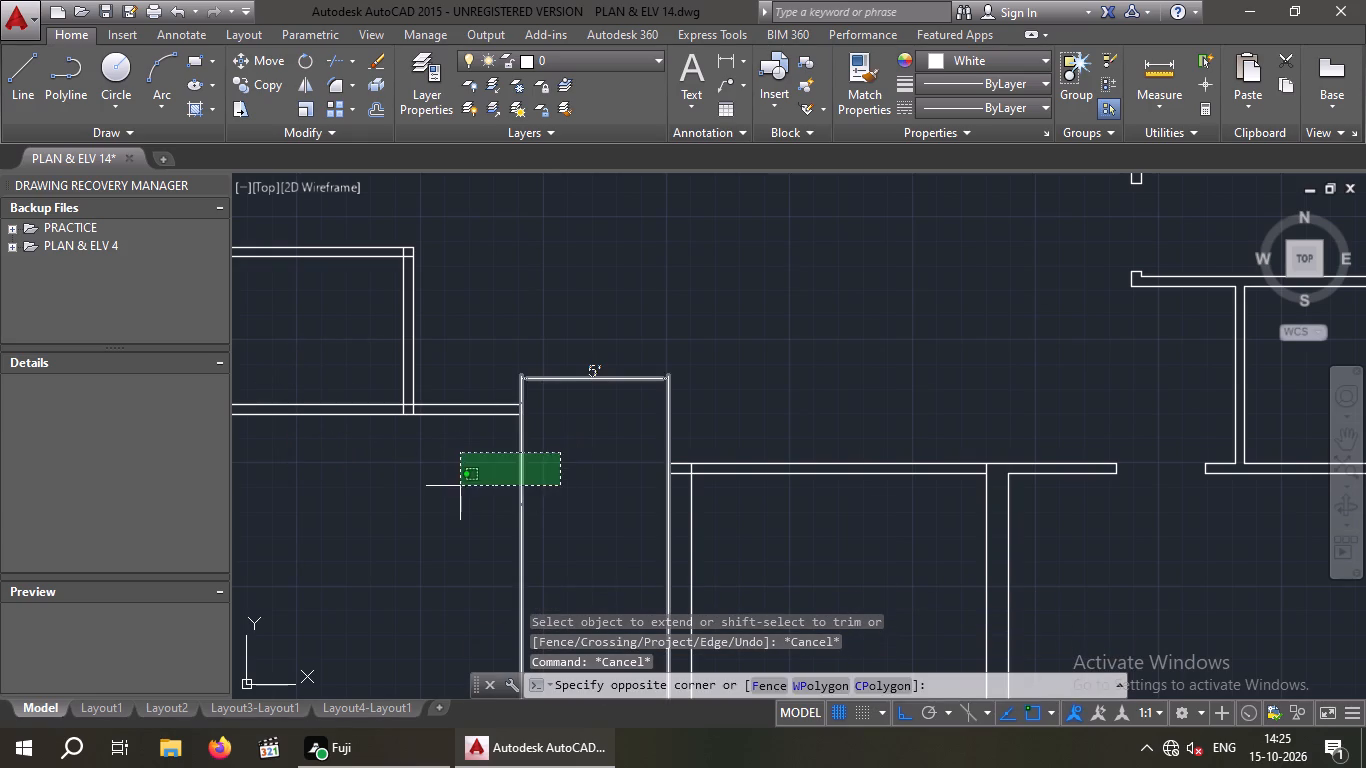
left_click(460, 486)
key("Delete")
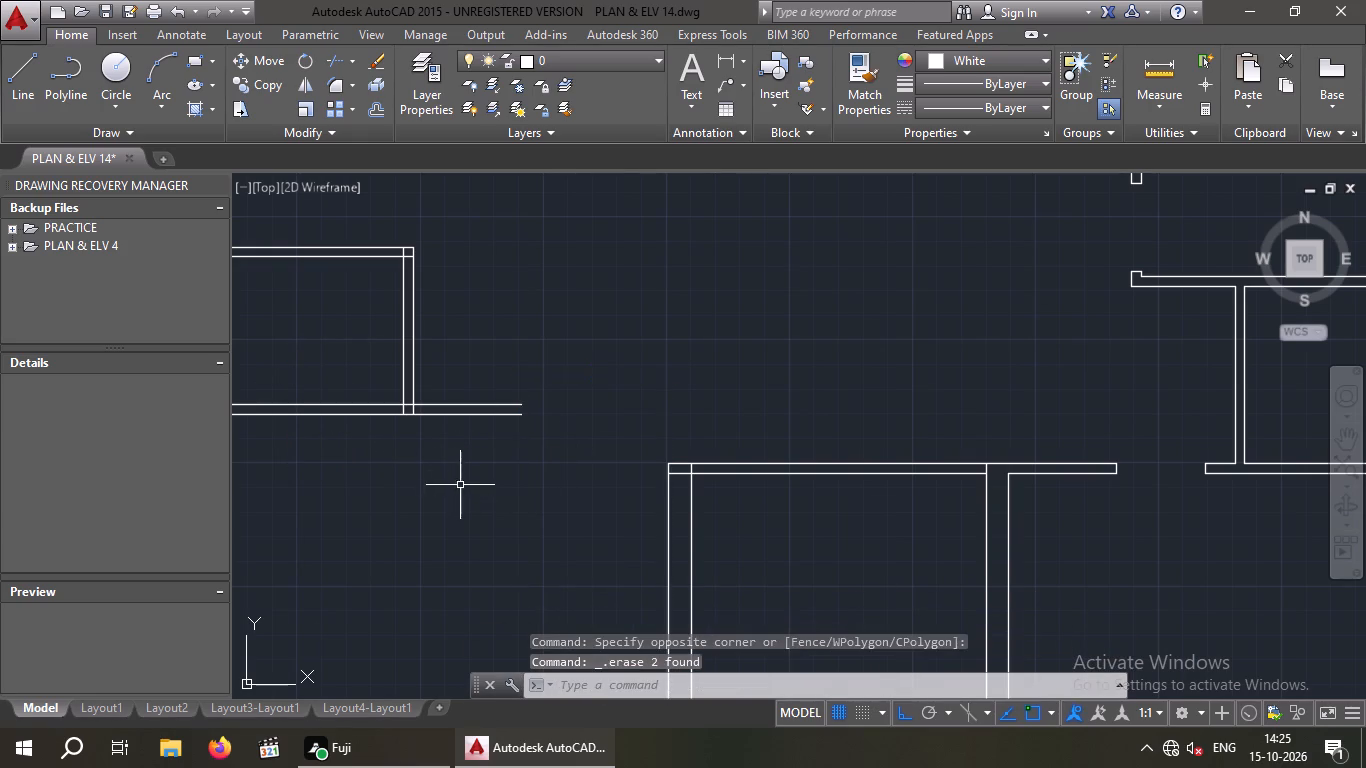
Draw a short line closing the open end of the left small room's extended bottom wall.
scroll(460, 485, "down", 2)
middle_click_drag(440, 539, 422, 456)
key("Escape")
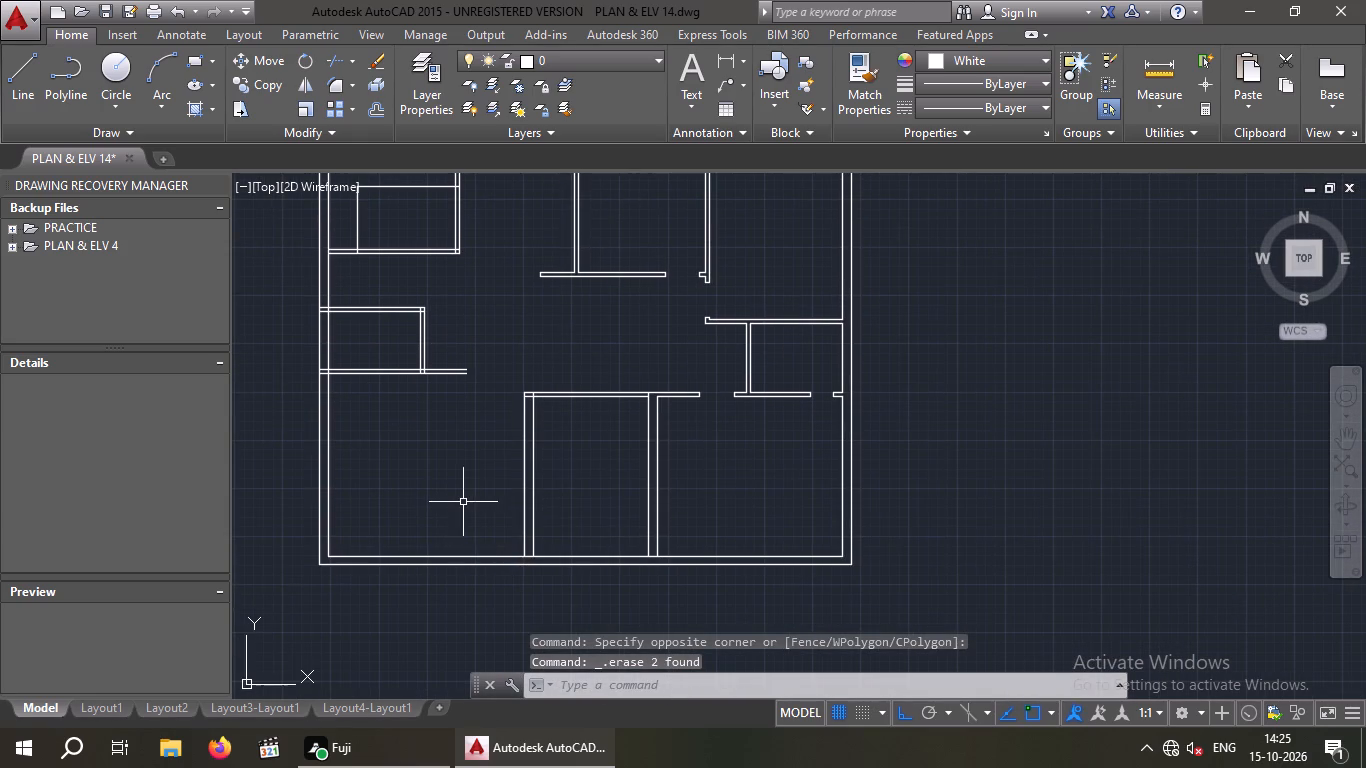
key("Escape")
key("Escape")
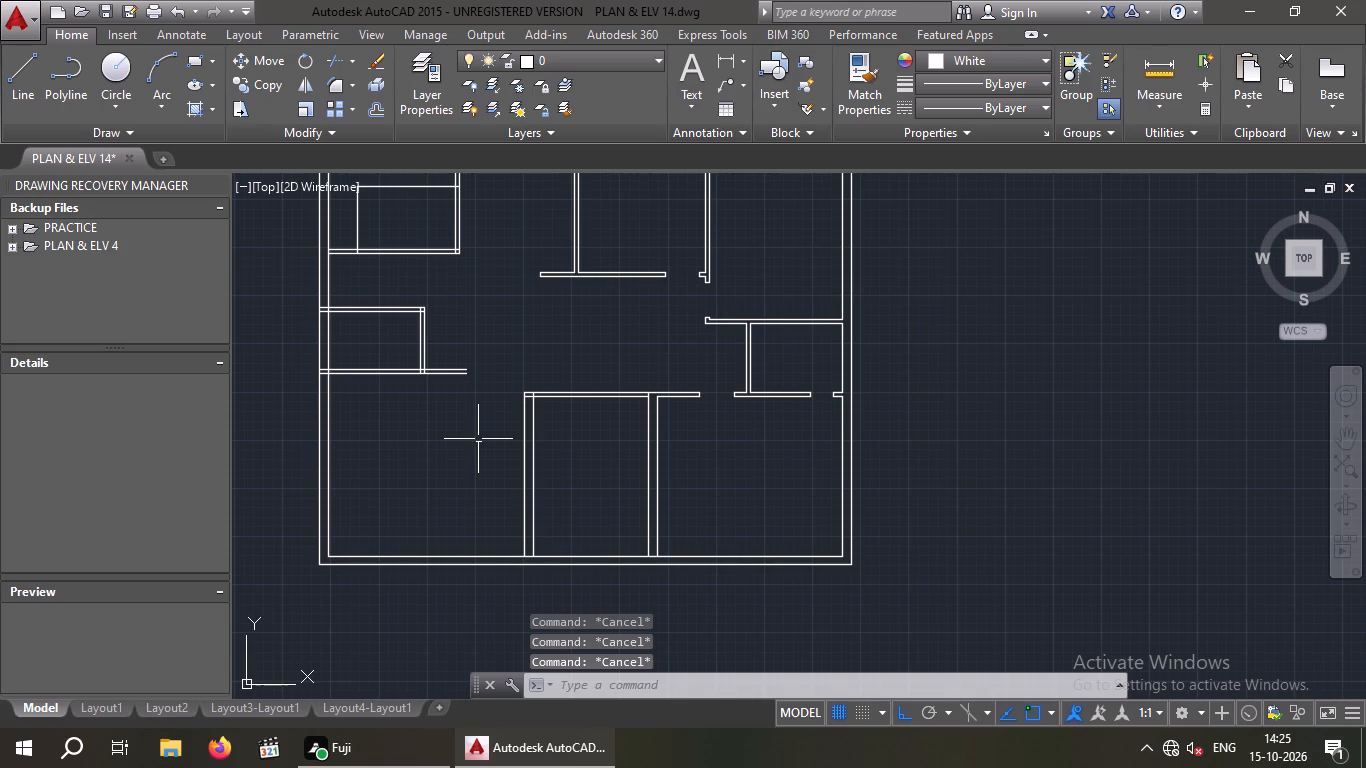
key("l")
key("Return")
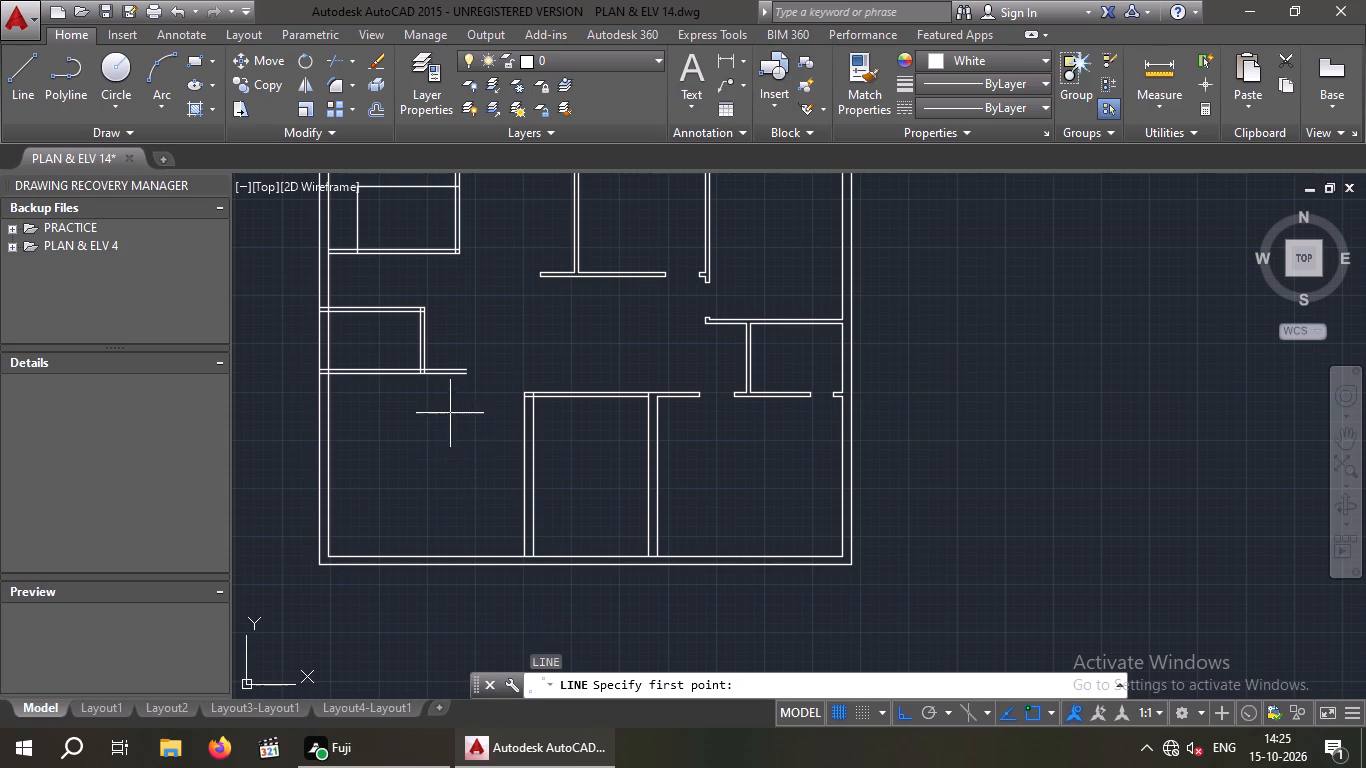
scroll(470, 380, "up", 4)
left_click(437, 340)
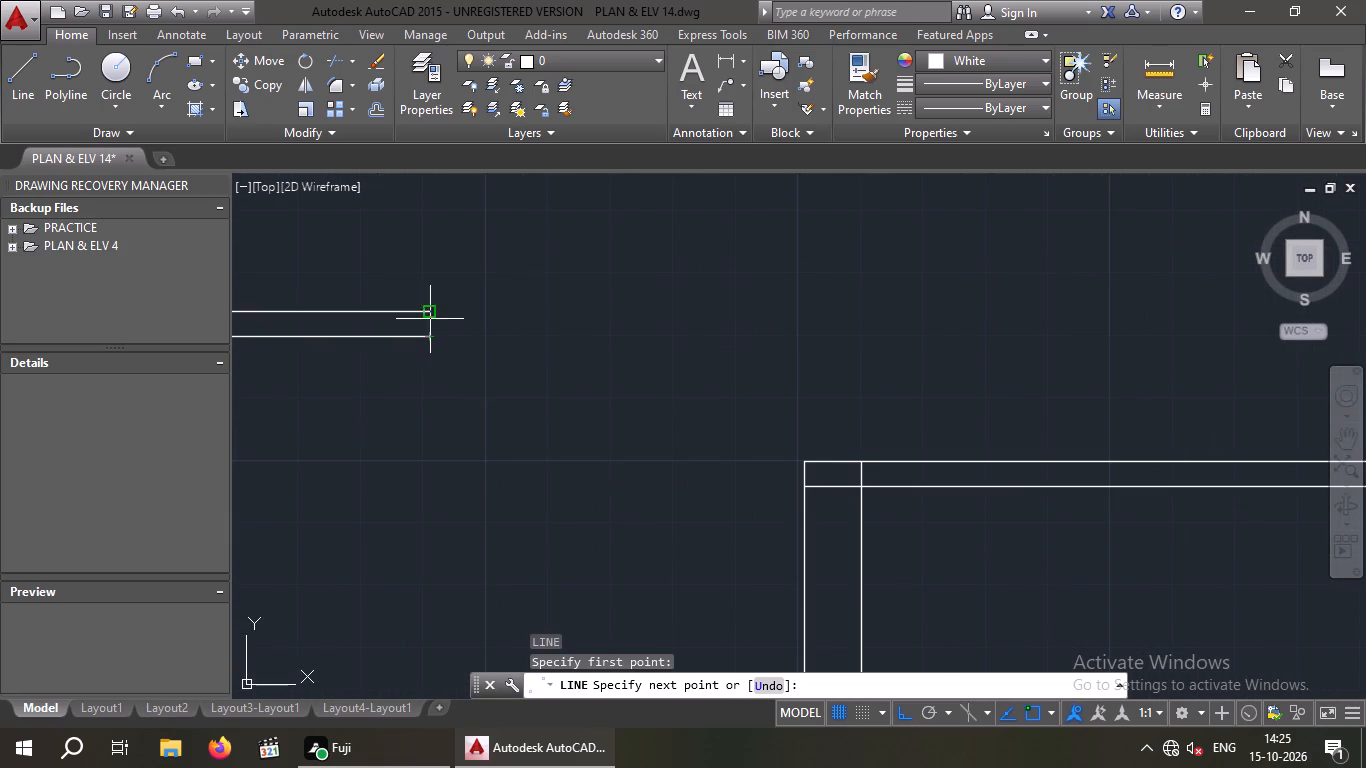
left_click(432, 312)
key("Escape")
scroll(506, 382, "down", 4)
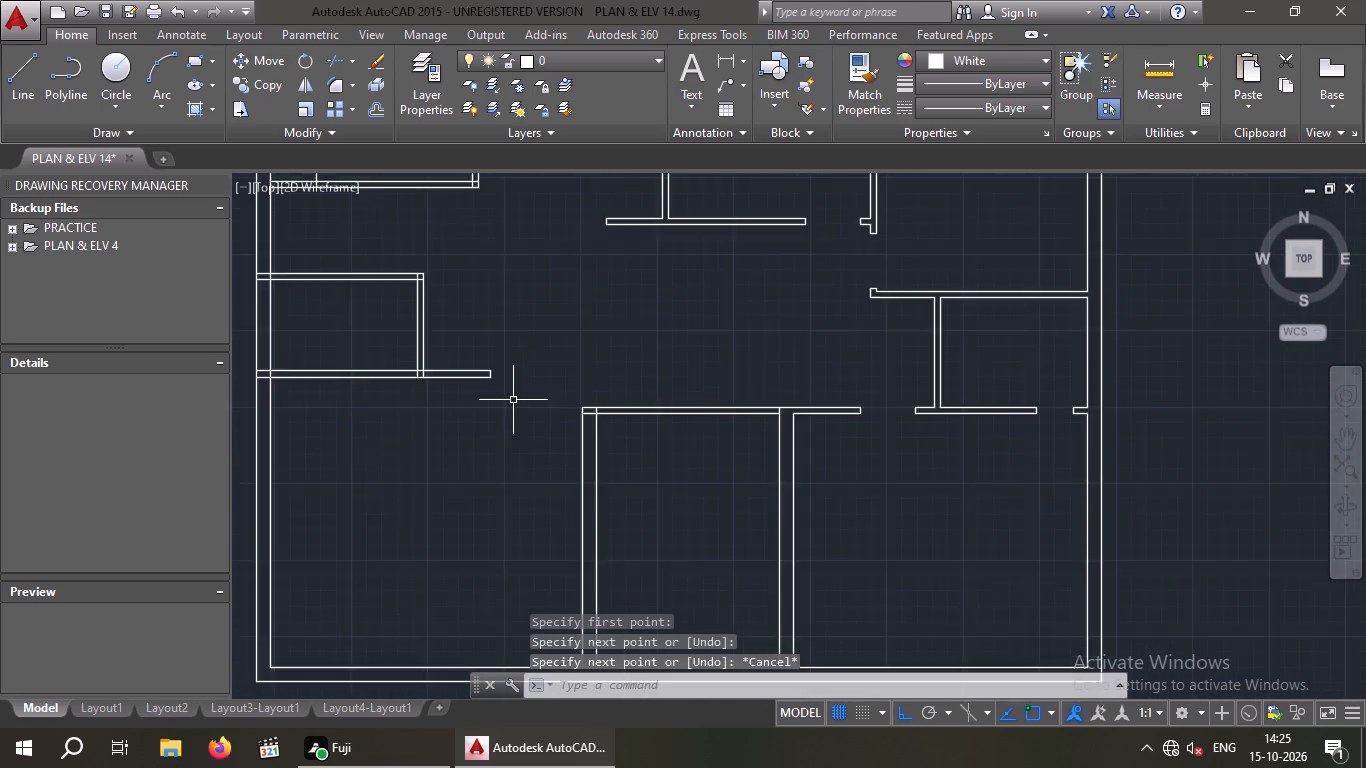
Offset the top line of the left small room's bottom wall 6" upward into the room.
scroll(510, 414, "up", 2)
scroll(536, 406, "down", 1)
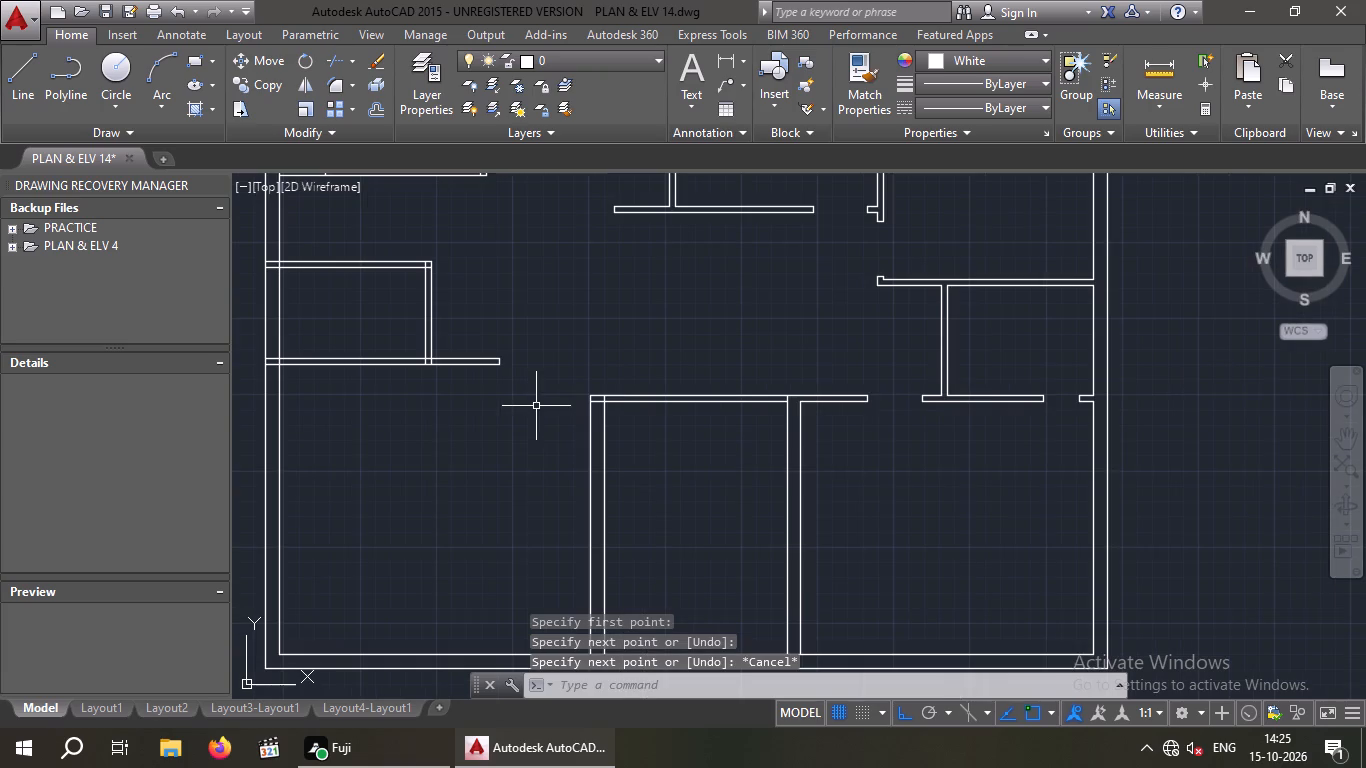
middle_click_drag(536, 394, 542, 361)
middle_click_drag(460, 428, 524, 399)
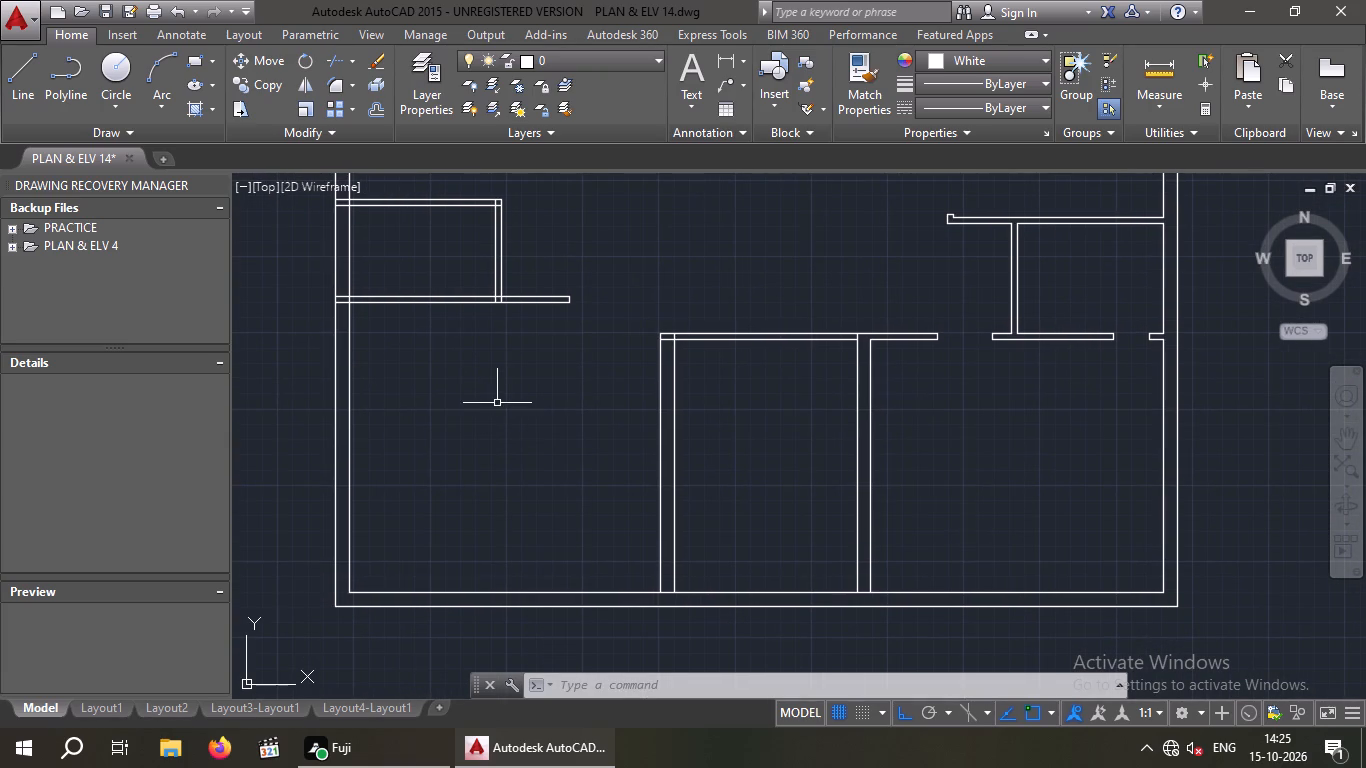
scroll(522, 388, "down", 2)
middle_click_drag(519, 402, 501, 450)
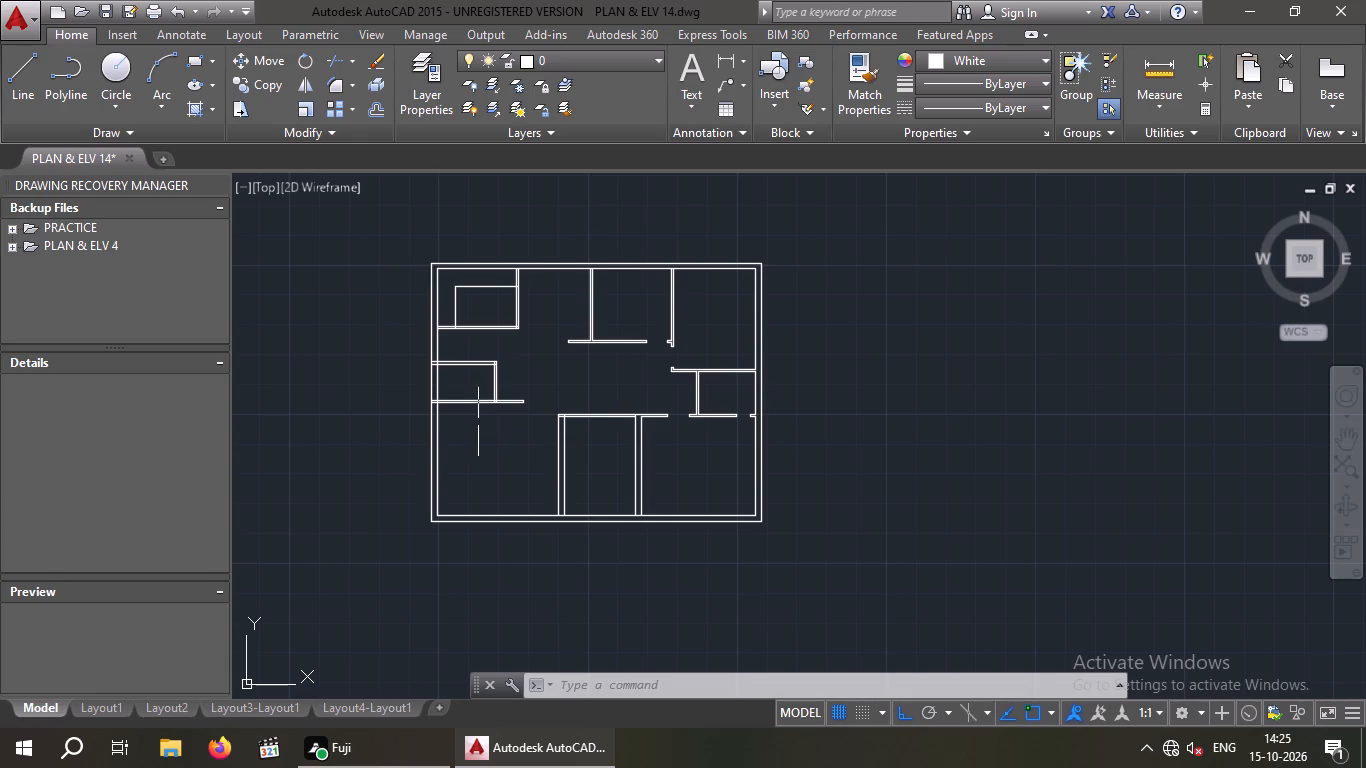
scroll(501, 392, "up", 3)
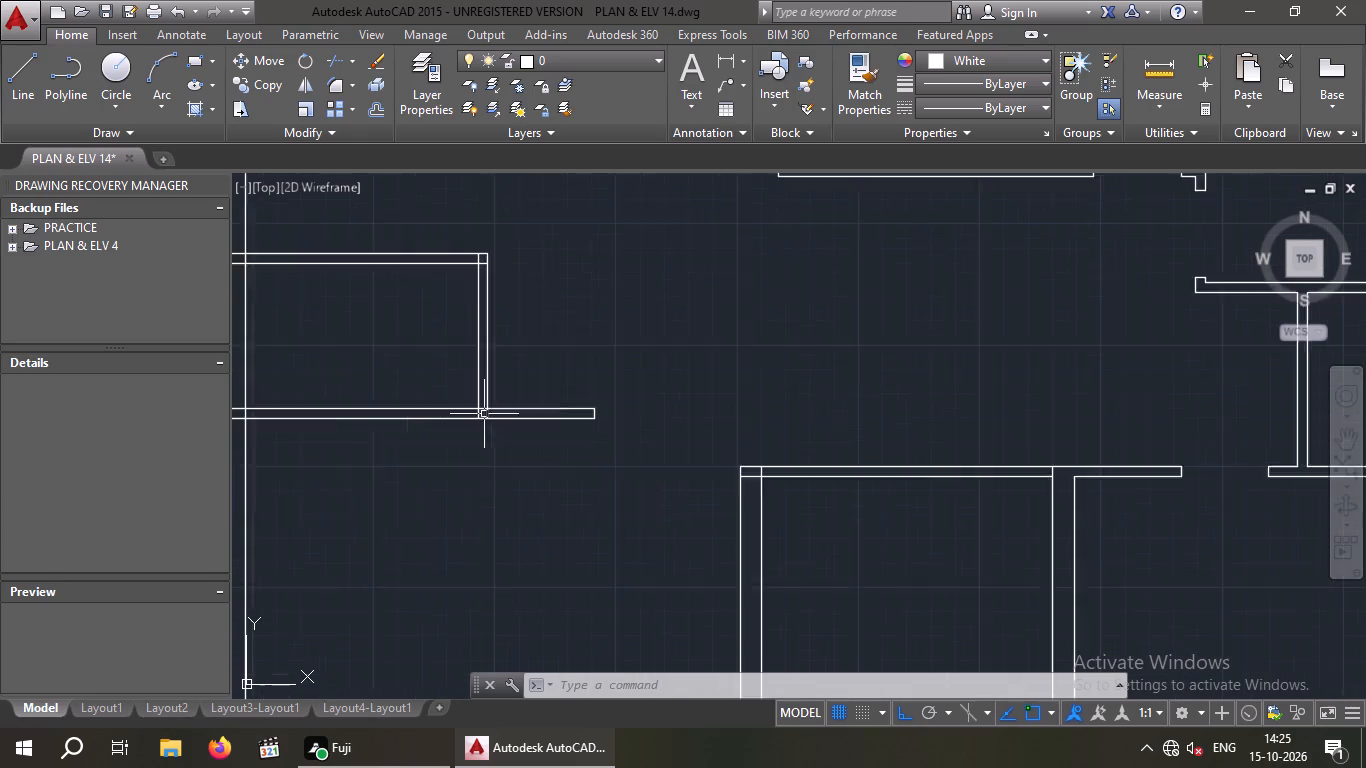
scroll(484, 414, "up", 2)
key("o")
key("Return")
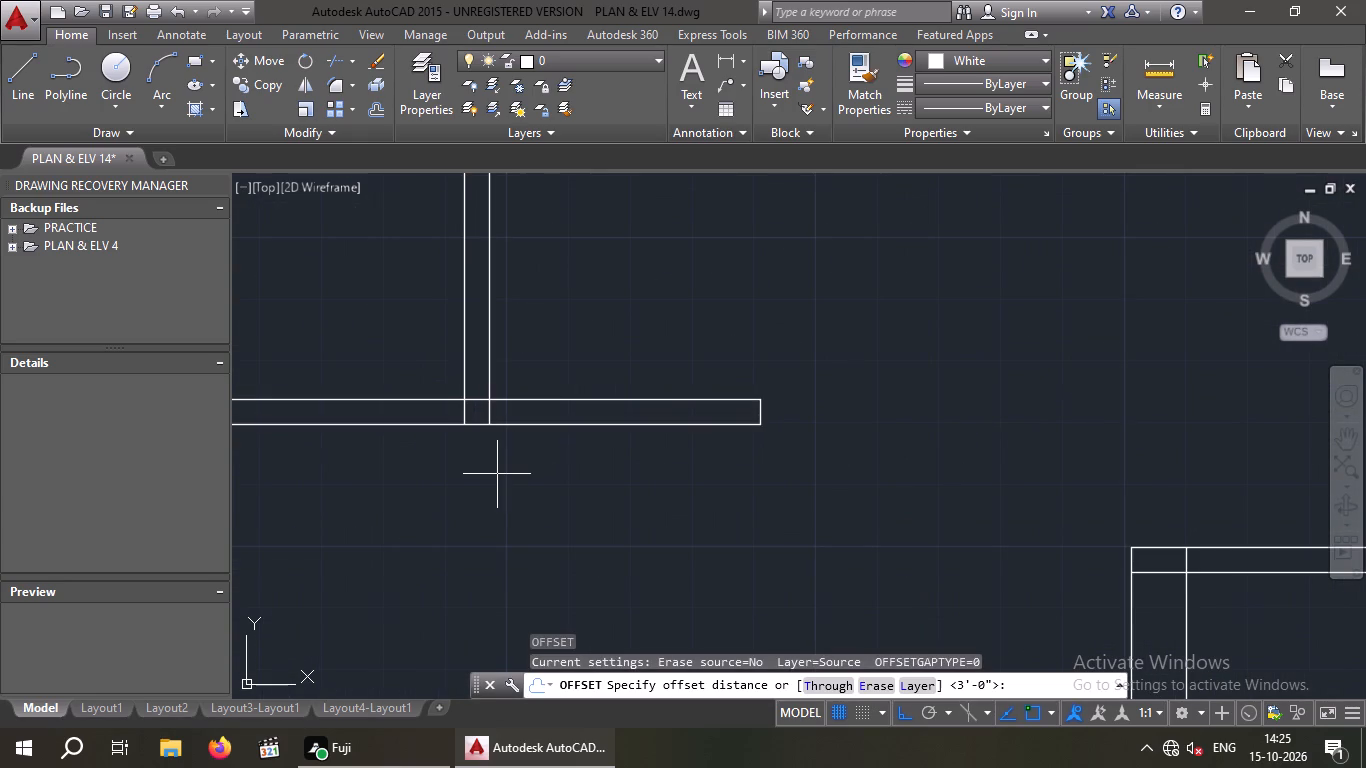
key("6")
key("shift+quotedbl")
key("Return")
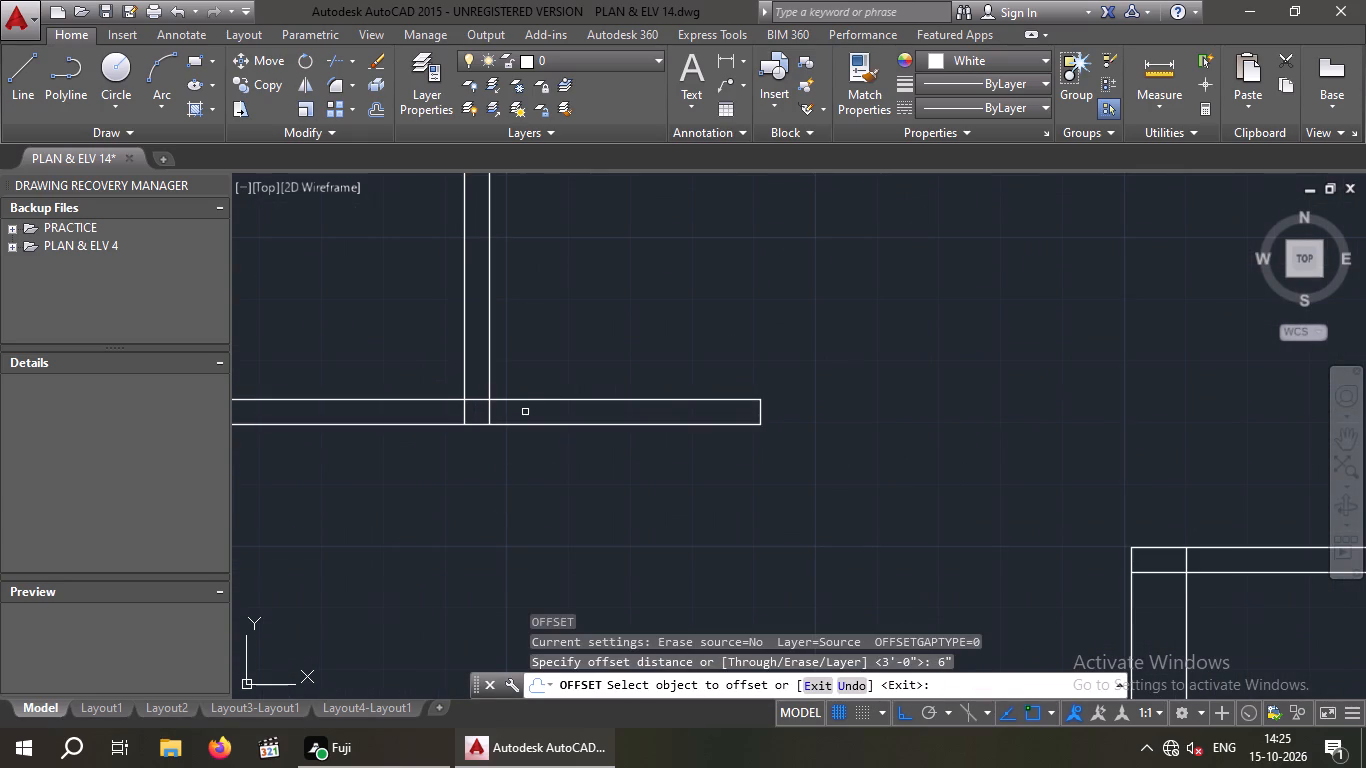
left_click(529, 397)
left_click(529, 402)
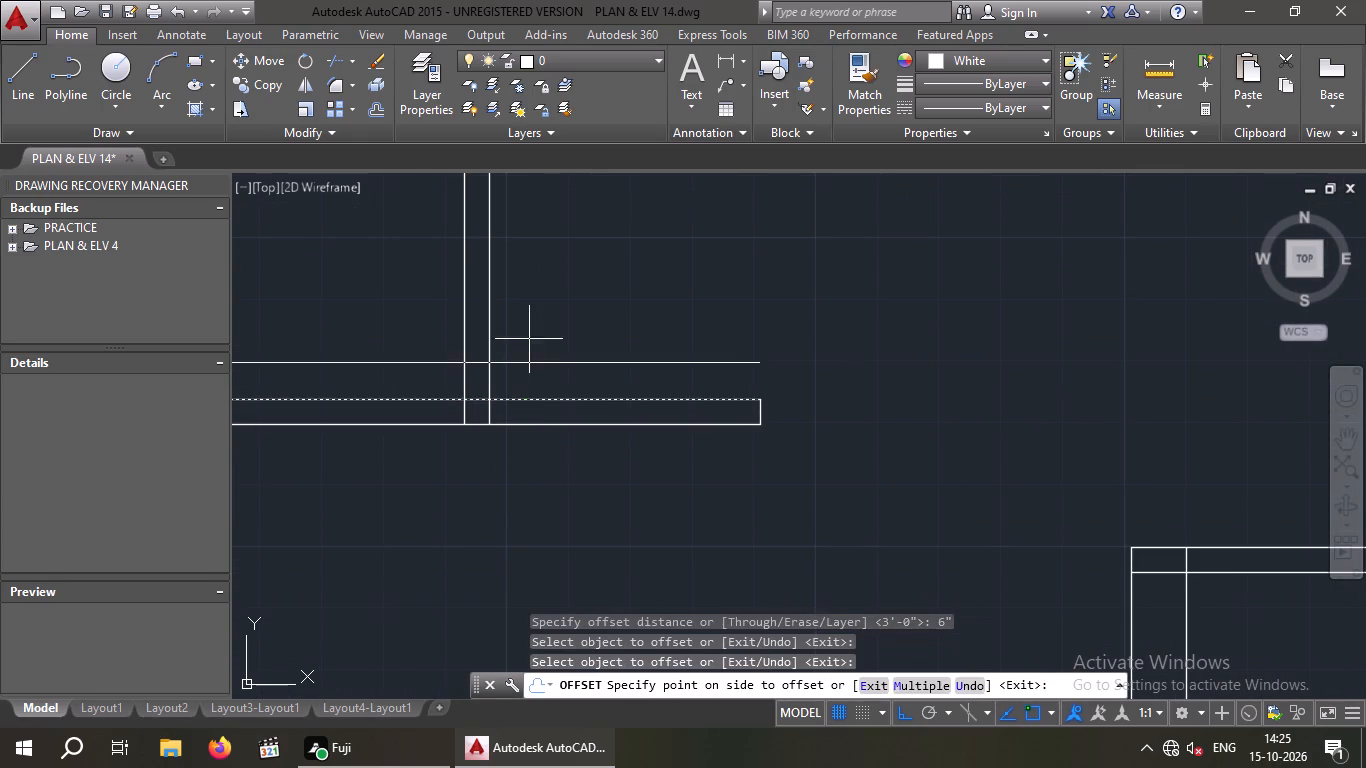
left_click(529, 338)
scroll(529, 338, "down", 2)
middle_click_drag(528, 344, 528, 386)
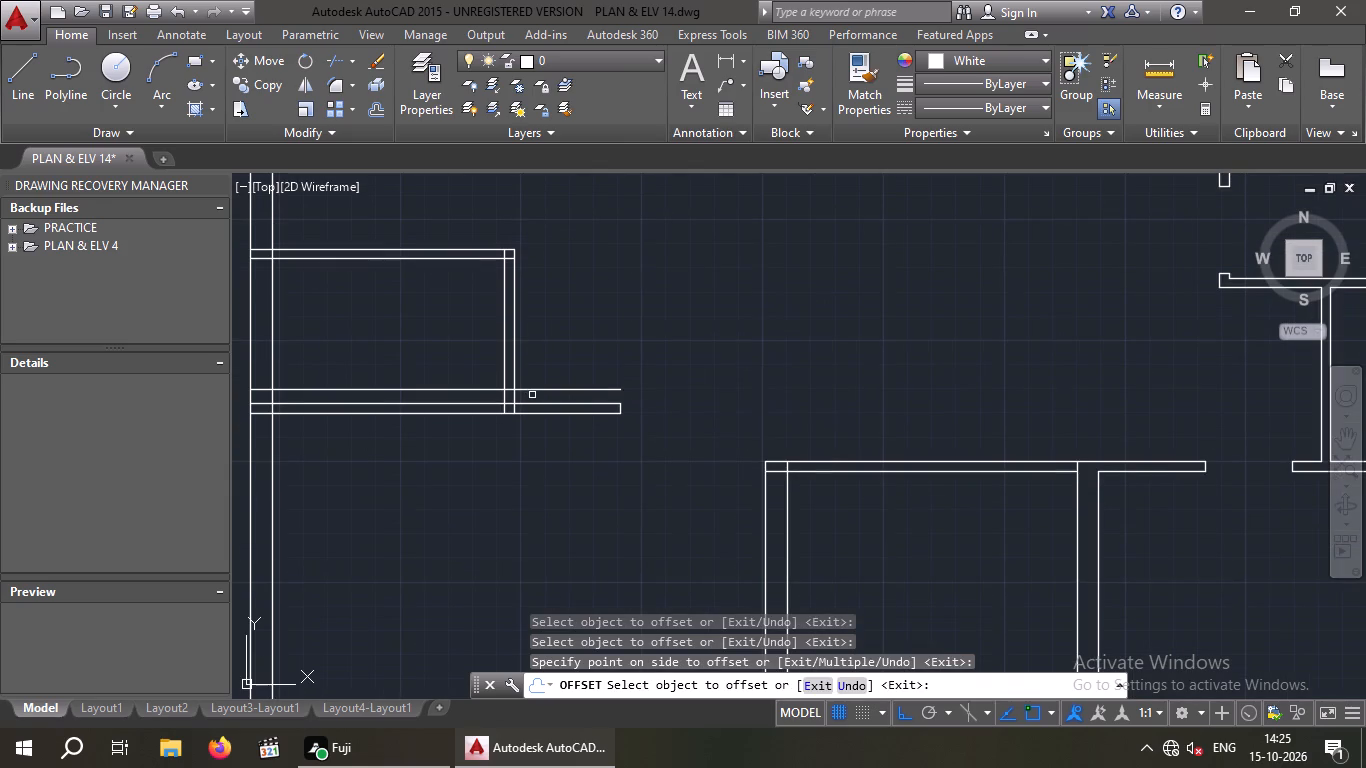
key("Escape")
key("Escape")
Offset the new line 2' upward to mark the other side of the small room's door opening.
key("o")
key("Return")
type("2'")
key("Return")
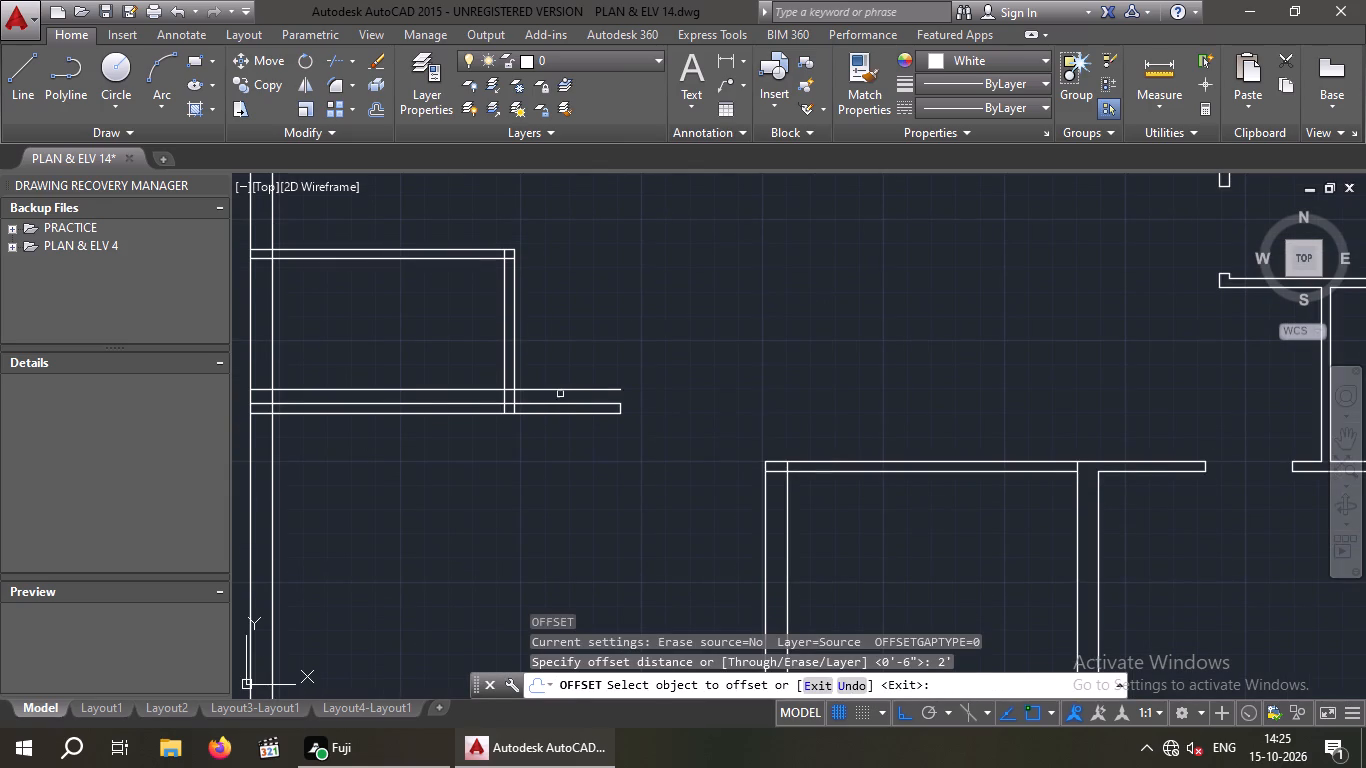
left_click_drag(559, 390, 557, 378)
left_click(558, 340)
key("Escape")
key("Escape")
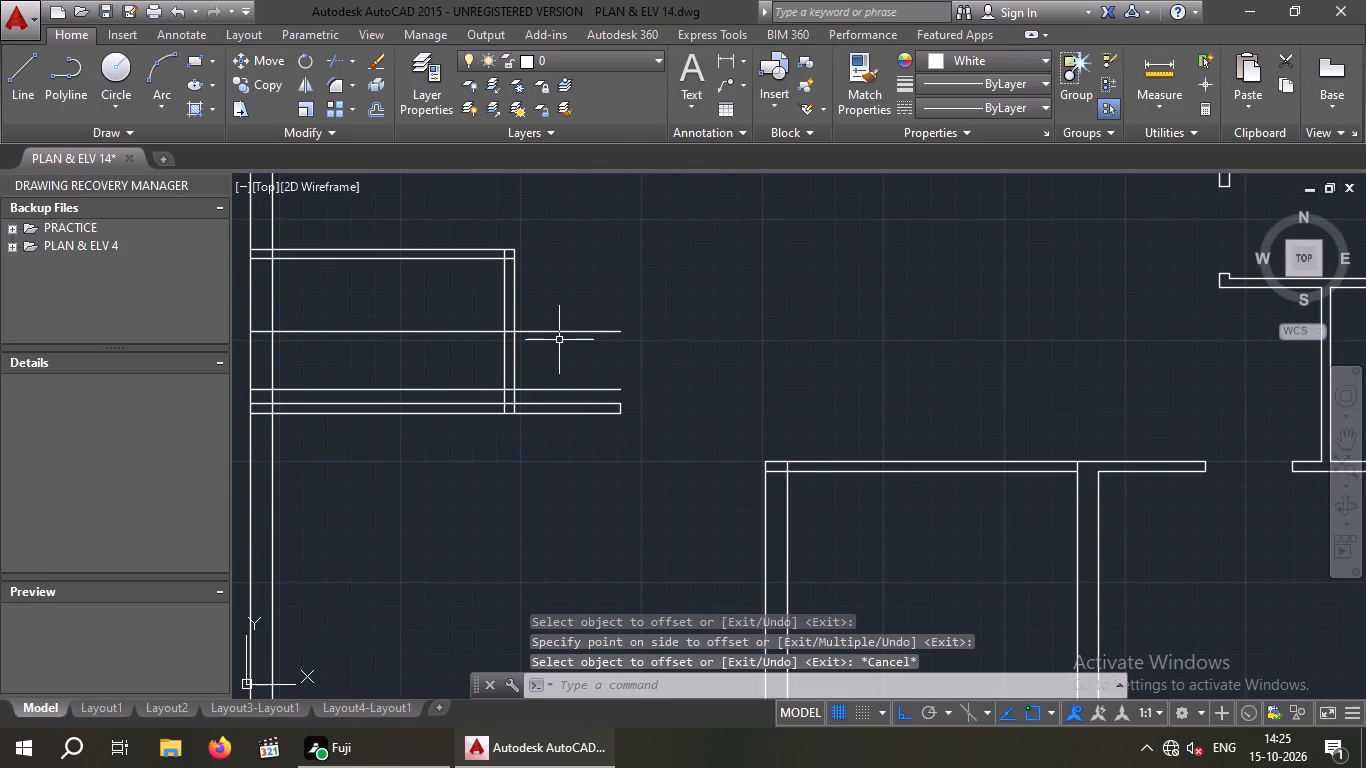
Trim the offset lines outside the left small room and cut its right wall between them for a door opening.
type("TR")
key("space")
key("space")
scroll(567, 373, "up", 2)
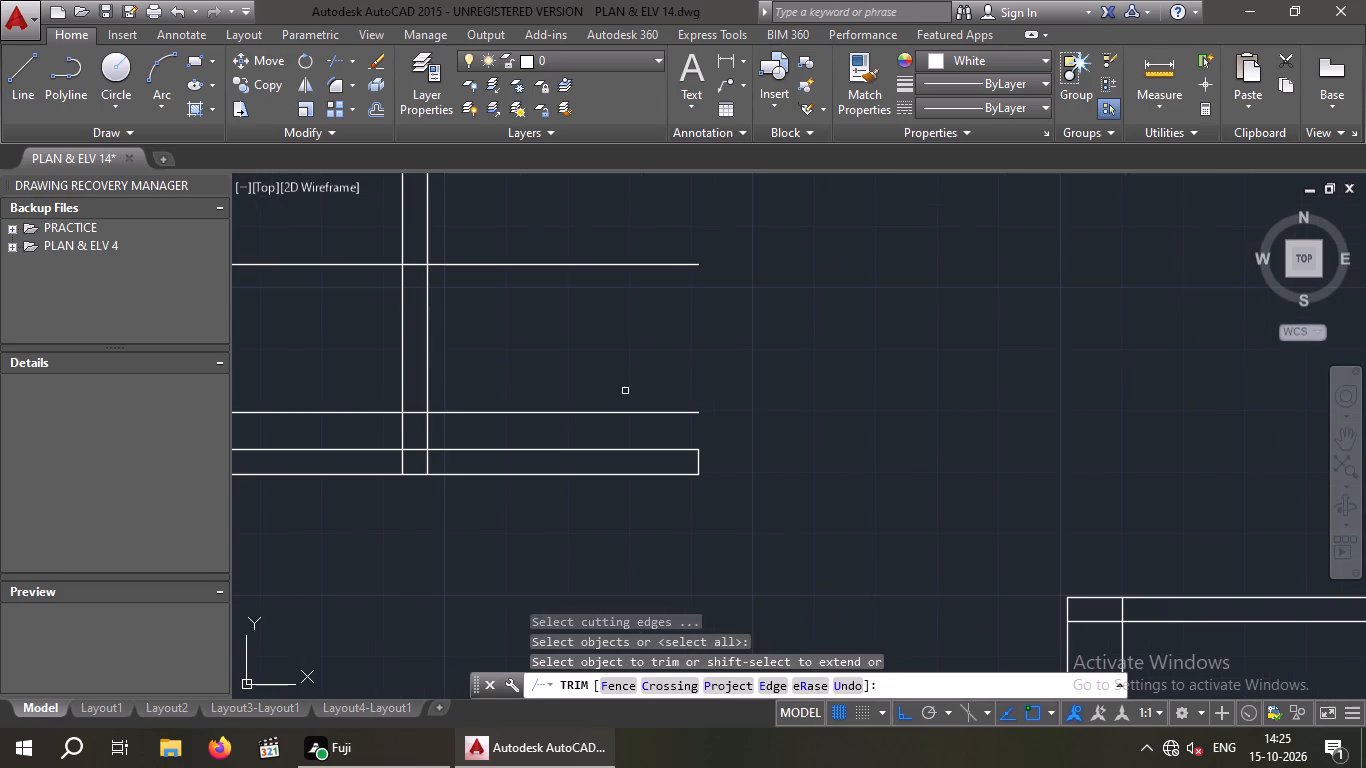
left_click_drag(755, 380, 720, 406)
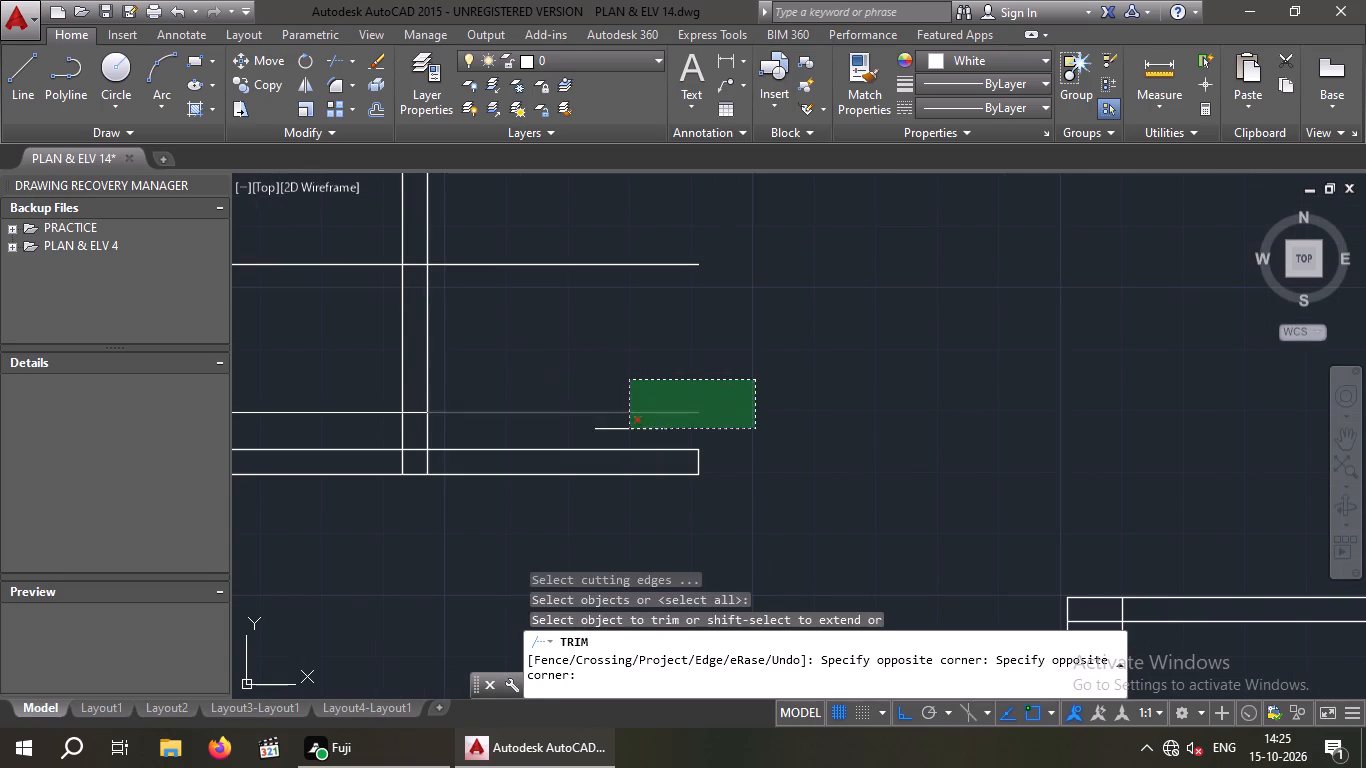
left_click(614, 414)
left_click_drag(621, 402, 573, 327)
left_click(543, 236)
left_click_drag(510, 312, 488, 318)
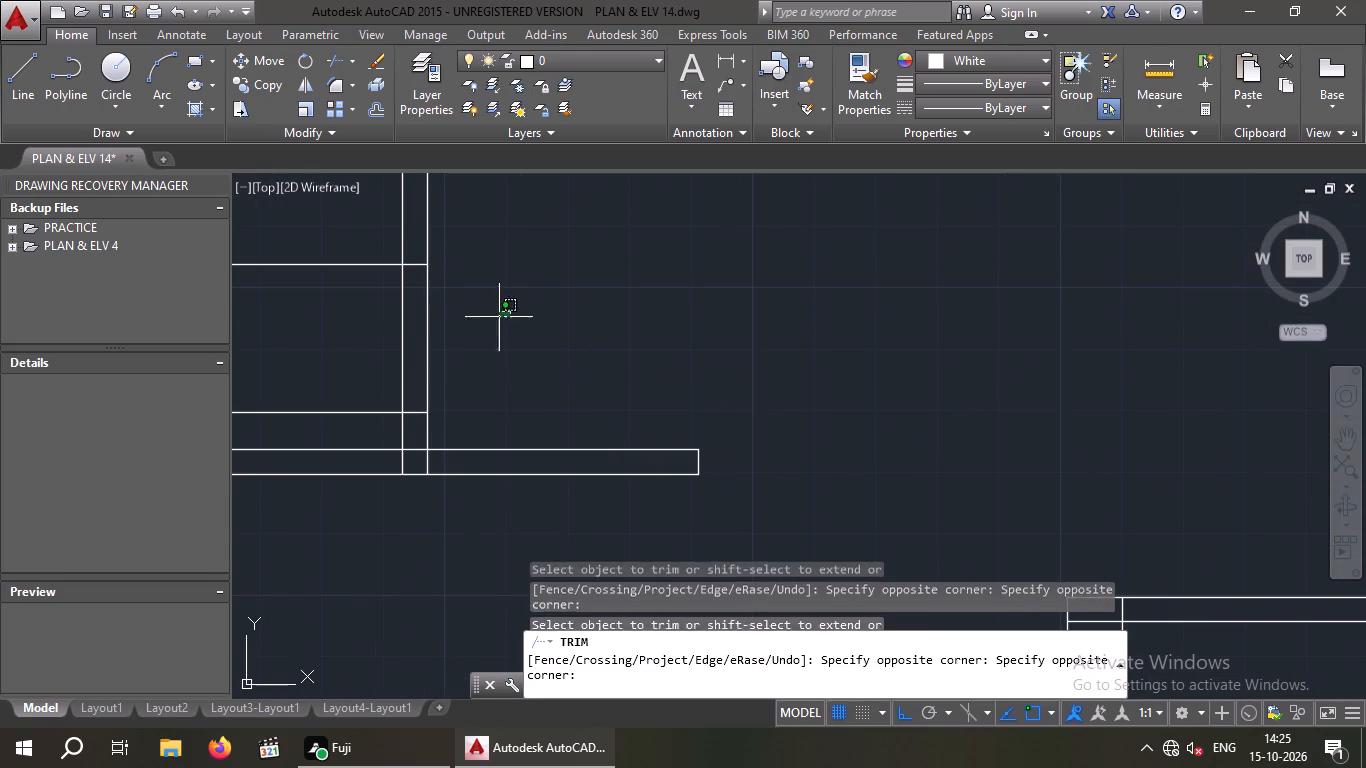
left_click_drag(488, 318, 483, 318)
left_click(395, 330)
Trim away both offset lines across the inside of the left small room, keeping the closed wall ends at the opening.
scroll(399, 326, "down", 2)
middle_click_drag(430, 331, 657, 350)
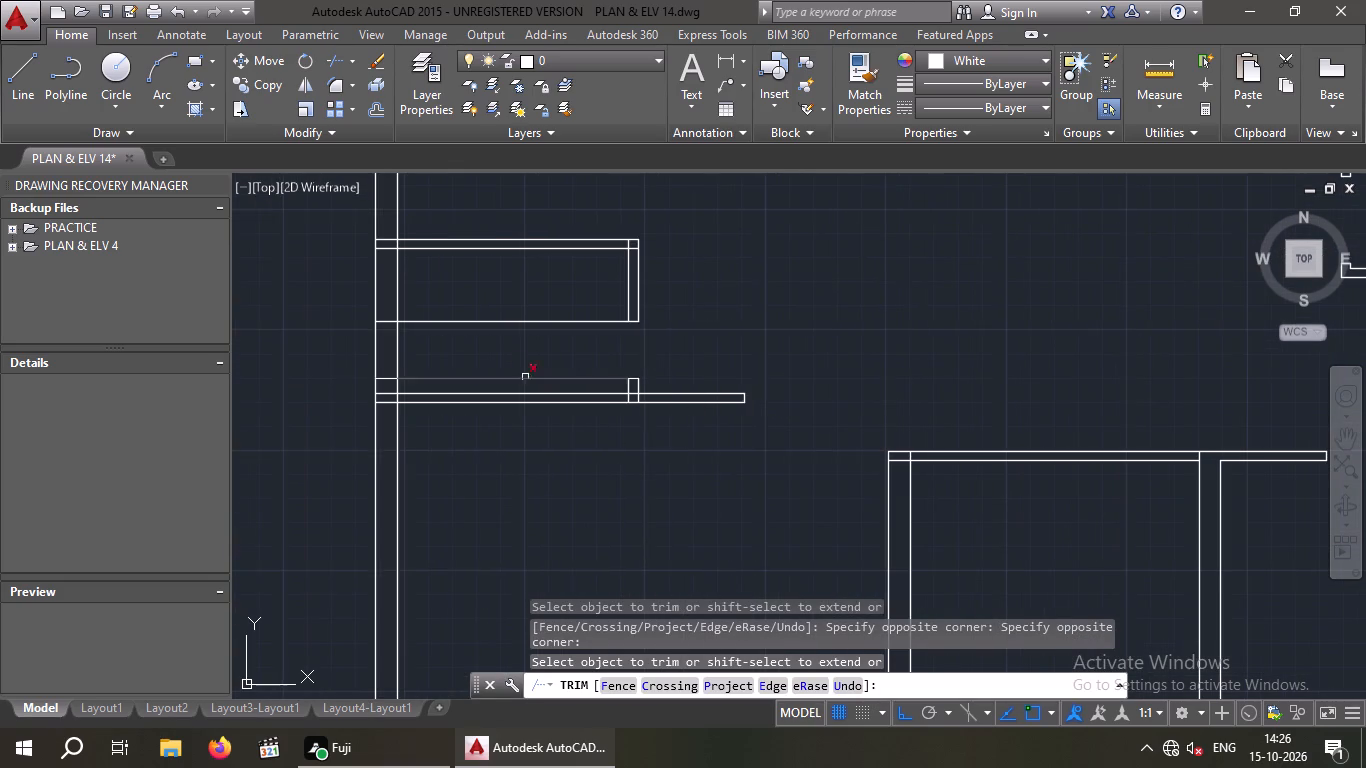
scroll(520, 386, "up", 2)
left_click(558, 380)
scroll(530, 355, "down", 2)
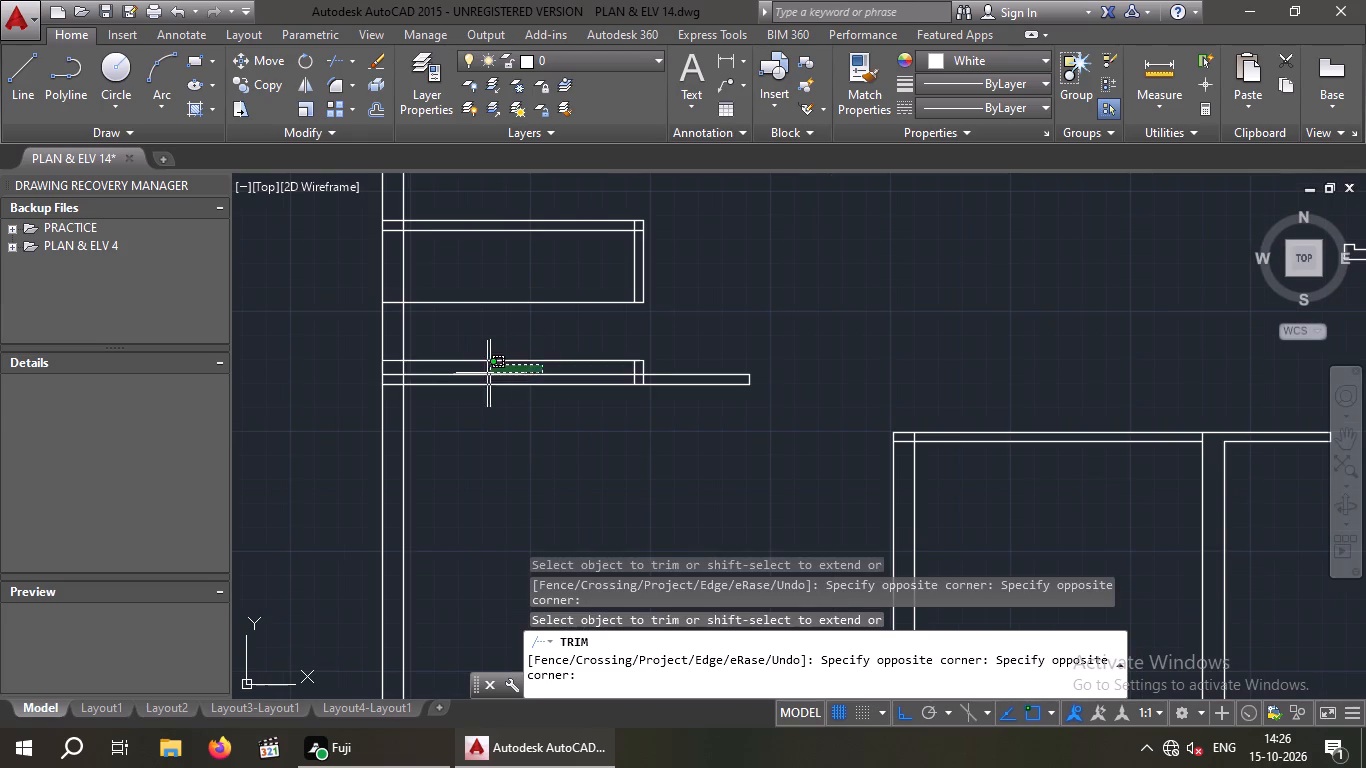
left_click(472, 339)
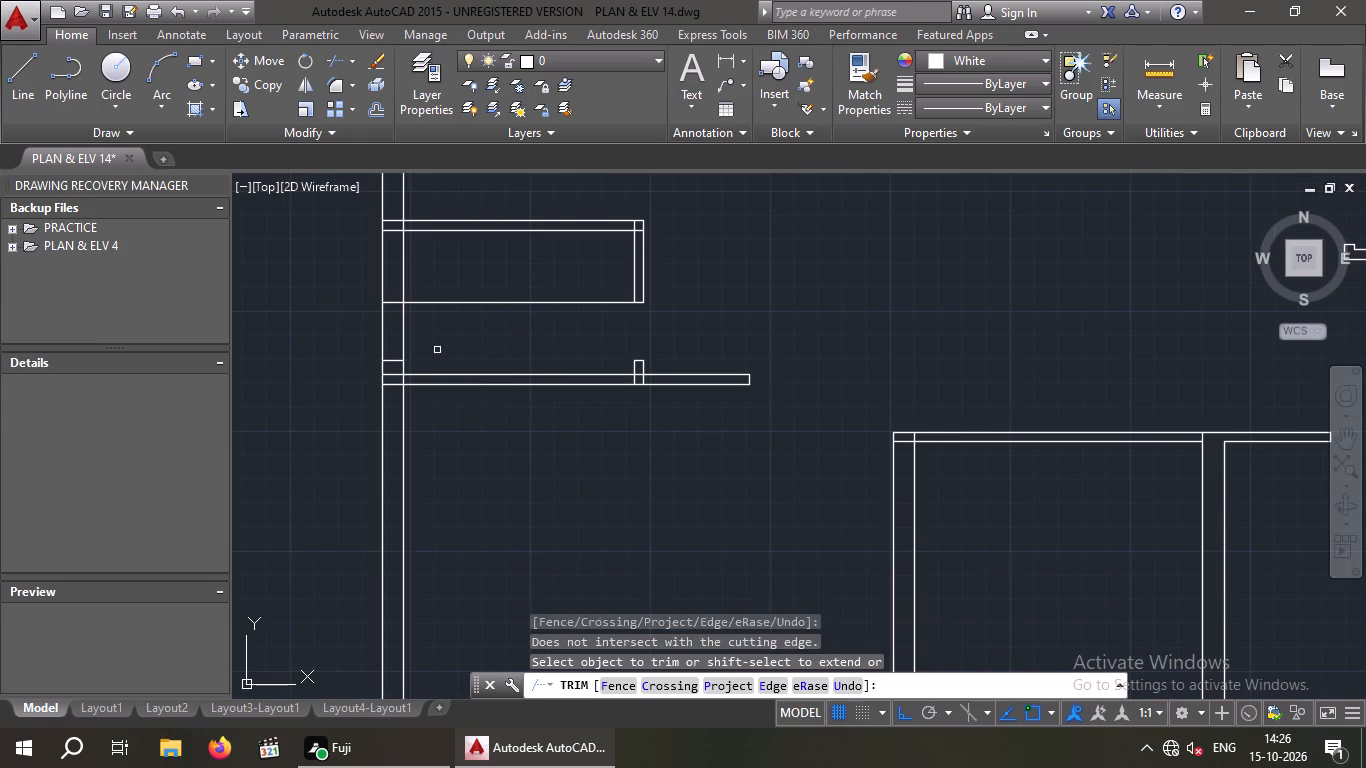
left_click_drag(520, 333, 493, 318)
left_click(469, 282)
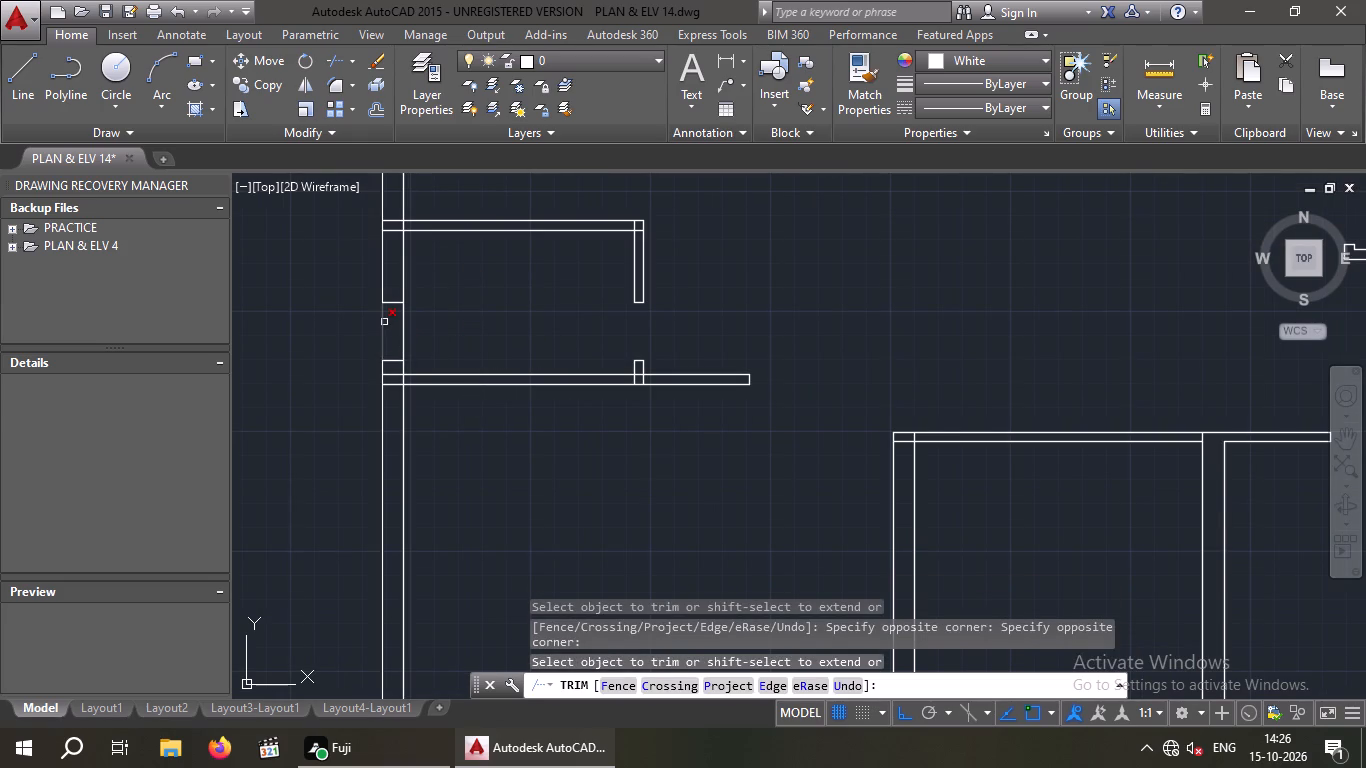
Trim the crossing lines where the small room's bottom wall meets the left outer wall.
scroll(394, 392, "up", 3)
left_click_drag(451, 346, 423, 345)
left_click(422, 345)
left_click_drag(392, 404, 389, 366)
left_click(378, 314)
key("Escape")
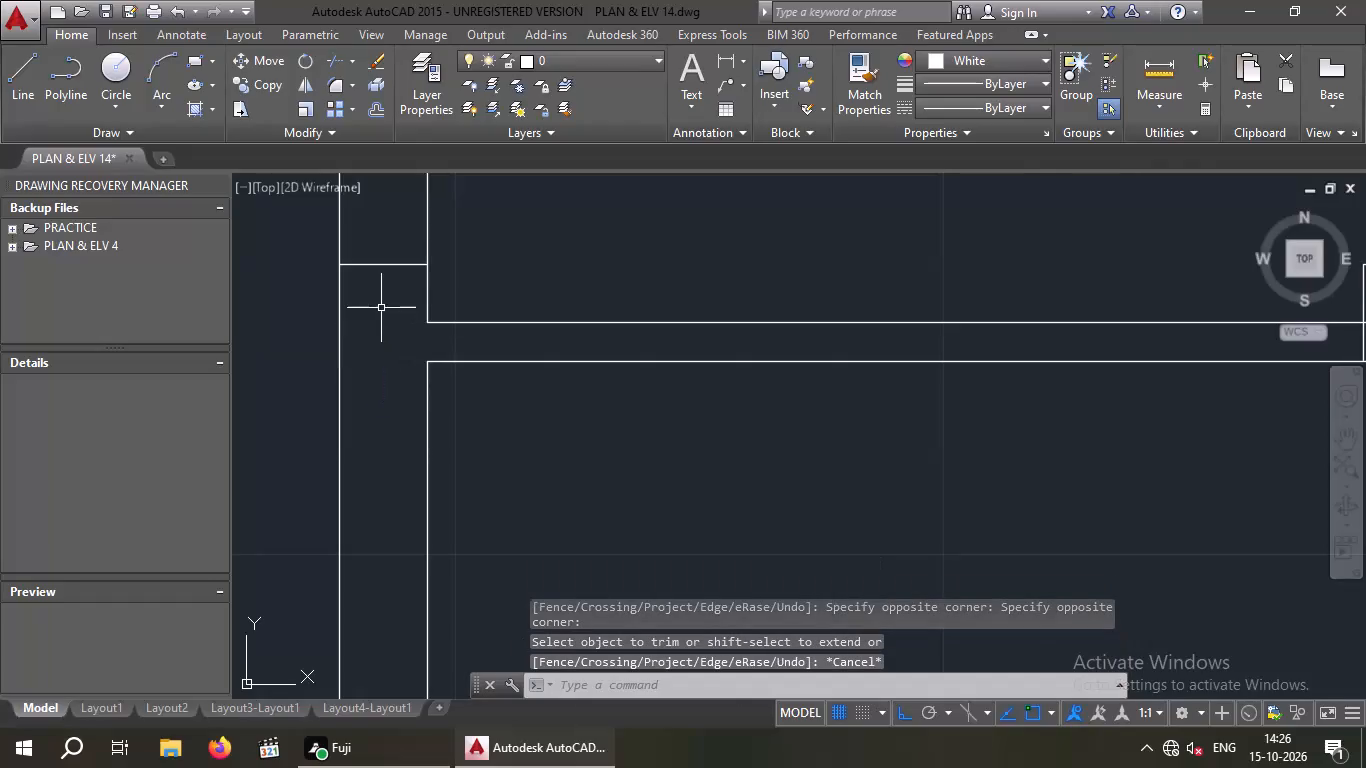
Delete the two leftover offset line pieces inside the left outer wall.
scroll(382, 318, "down", 2)
left_click_drag(386, 321, 386, 309)
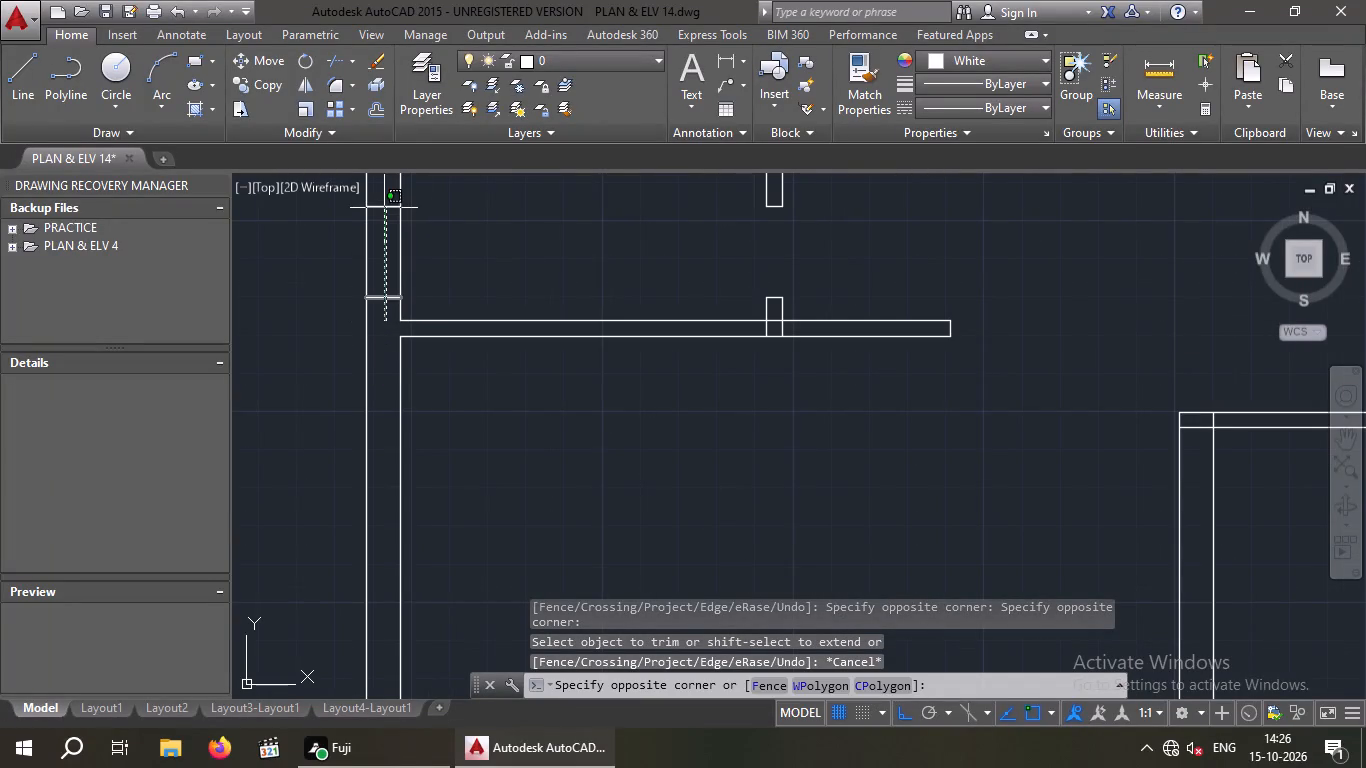
left_click(379, 204)
key("Delete")
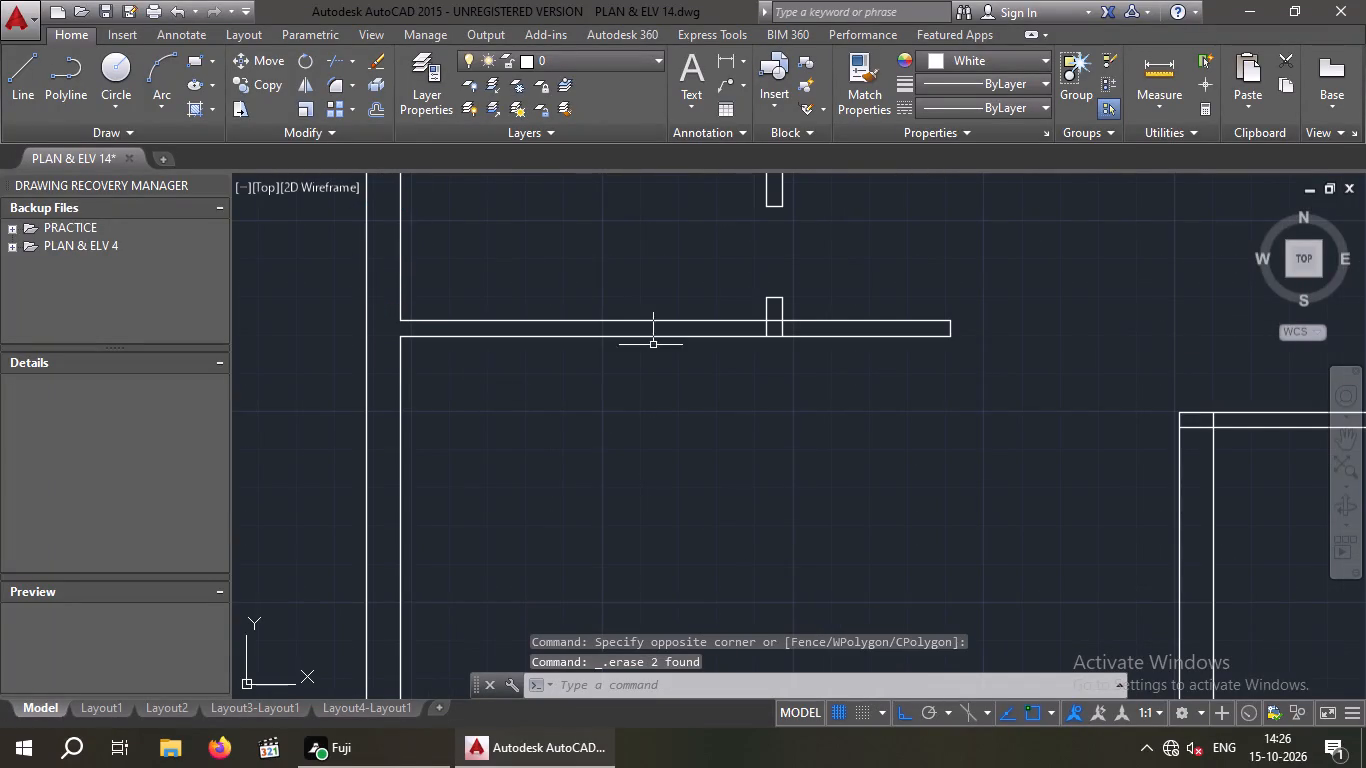
Trim the crossing lines where the short wall stub below the door opening meets the small room's bottom wall.
scroll(796, 331, "up", 3)
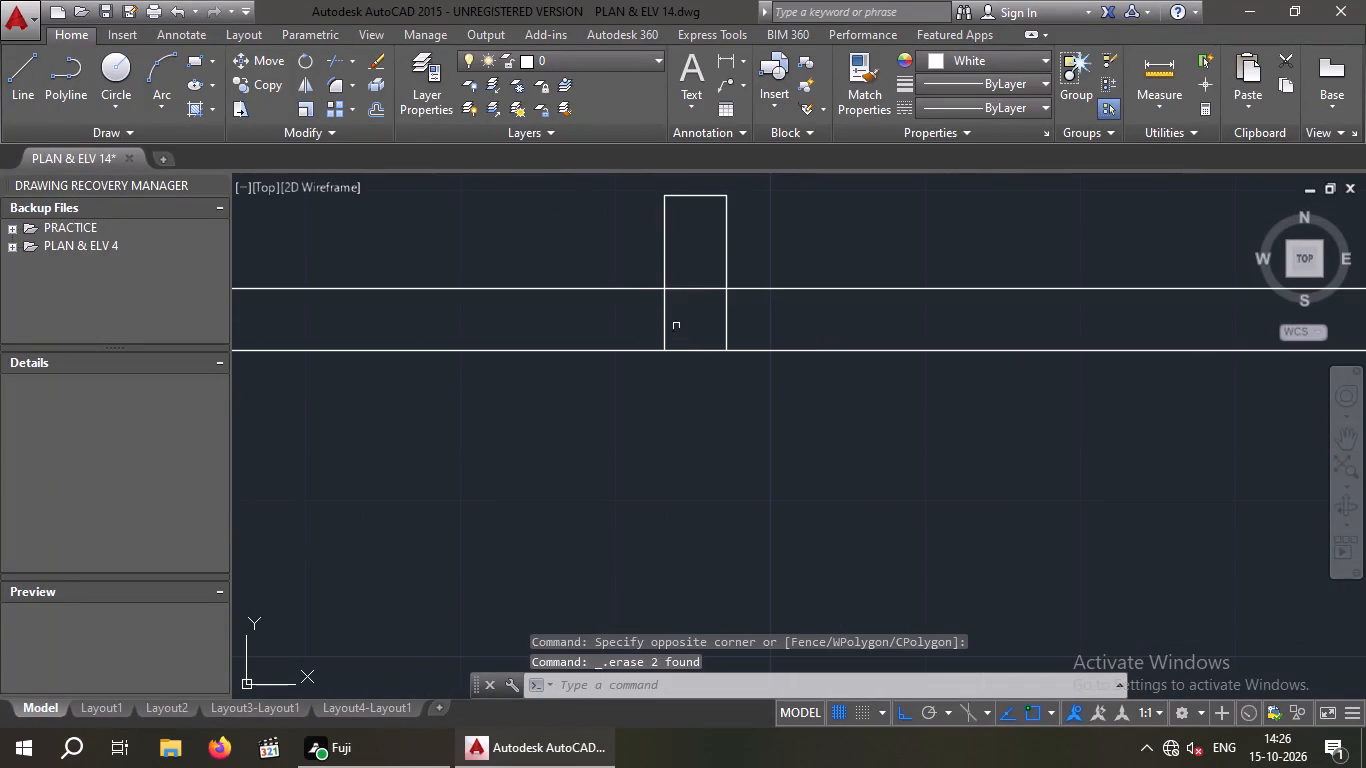
type("TR")
key("space")
key("space")
scroll(741, 315, "up", 2)
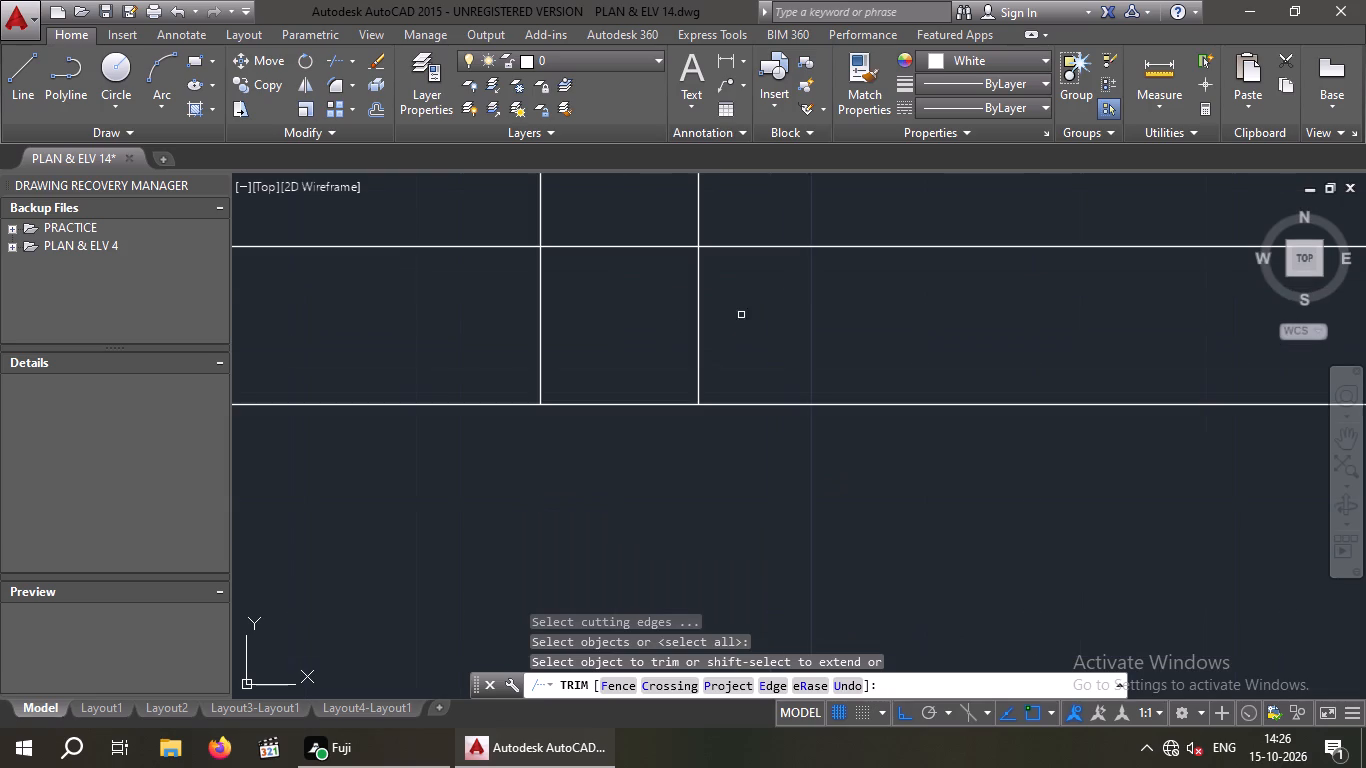
left_click_drag(795, 320, 579, 338)
left_click(431, 348)
left_click_drag(603, 337, 598, 328)
left_click(587, 225)
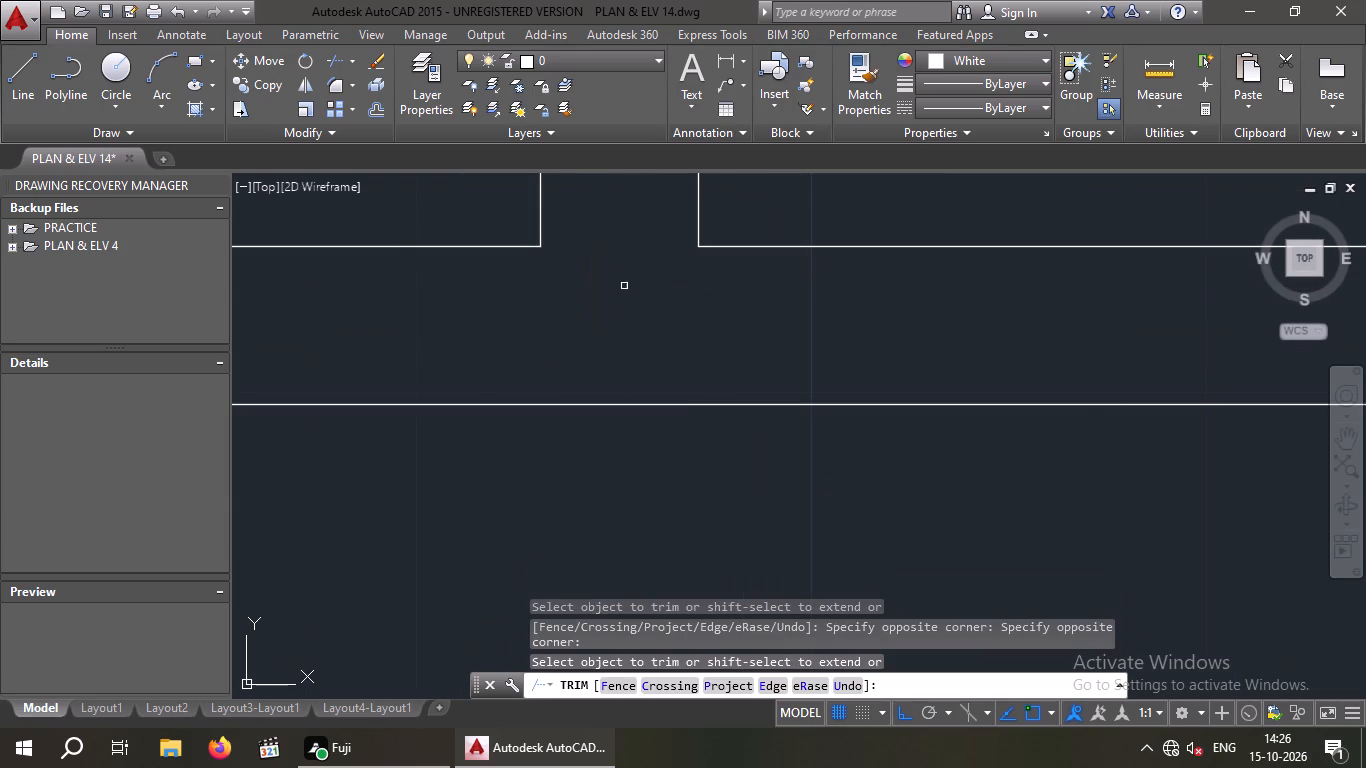
scroll(627, 285, "down", 4)
scroll(633, 399, "down", 2)
key("Escape")
Trim the crossing lines where the left small room's top wall meets the left outer wall.
scroll(613, 447, "down", 2)
middle_click_drag(610, 447, 517, 482)
middle_click_drag(461, 506, 425, 405)
scroll(458, 435, "down", 1)
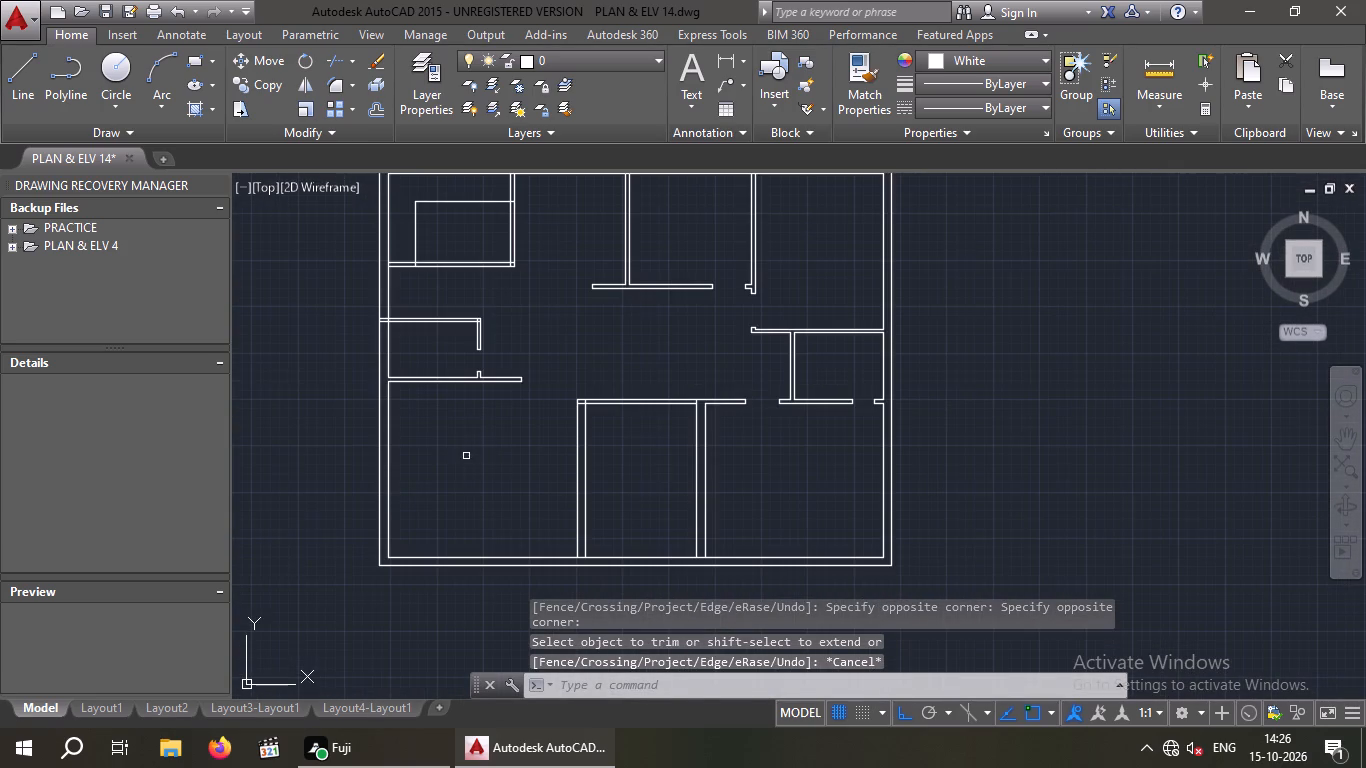
middle_click_drag(466, 459, 421, 452)
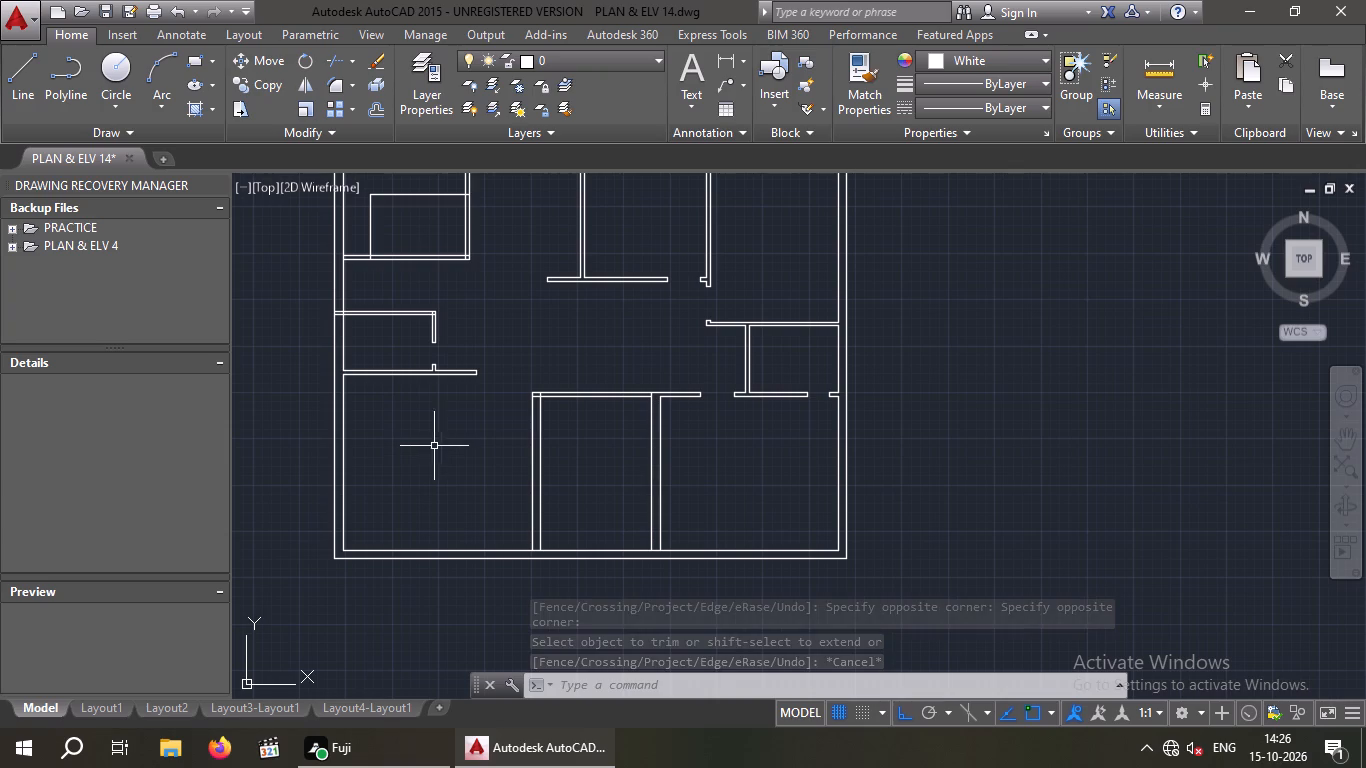
middle_click_drag(477, 423, 477, 512)
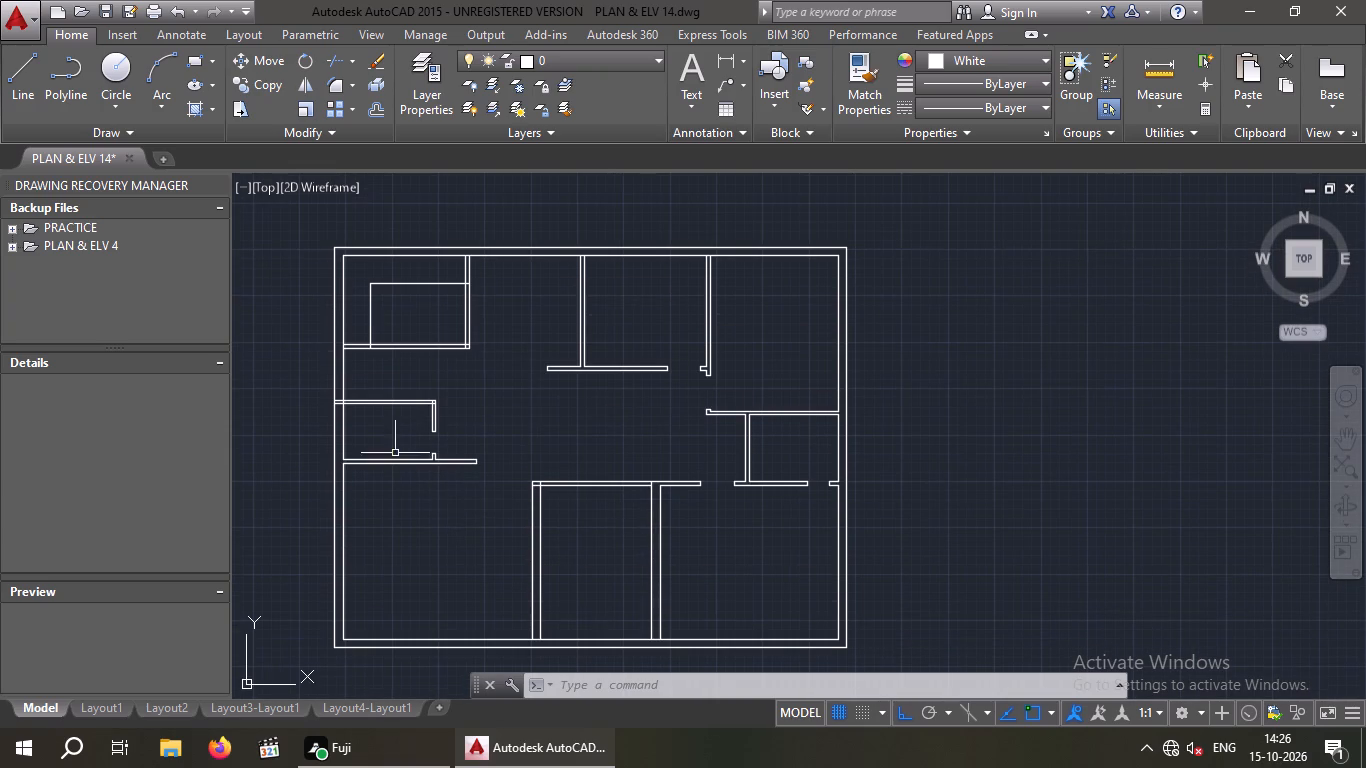
scroll(436, 373, "up", 2)
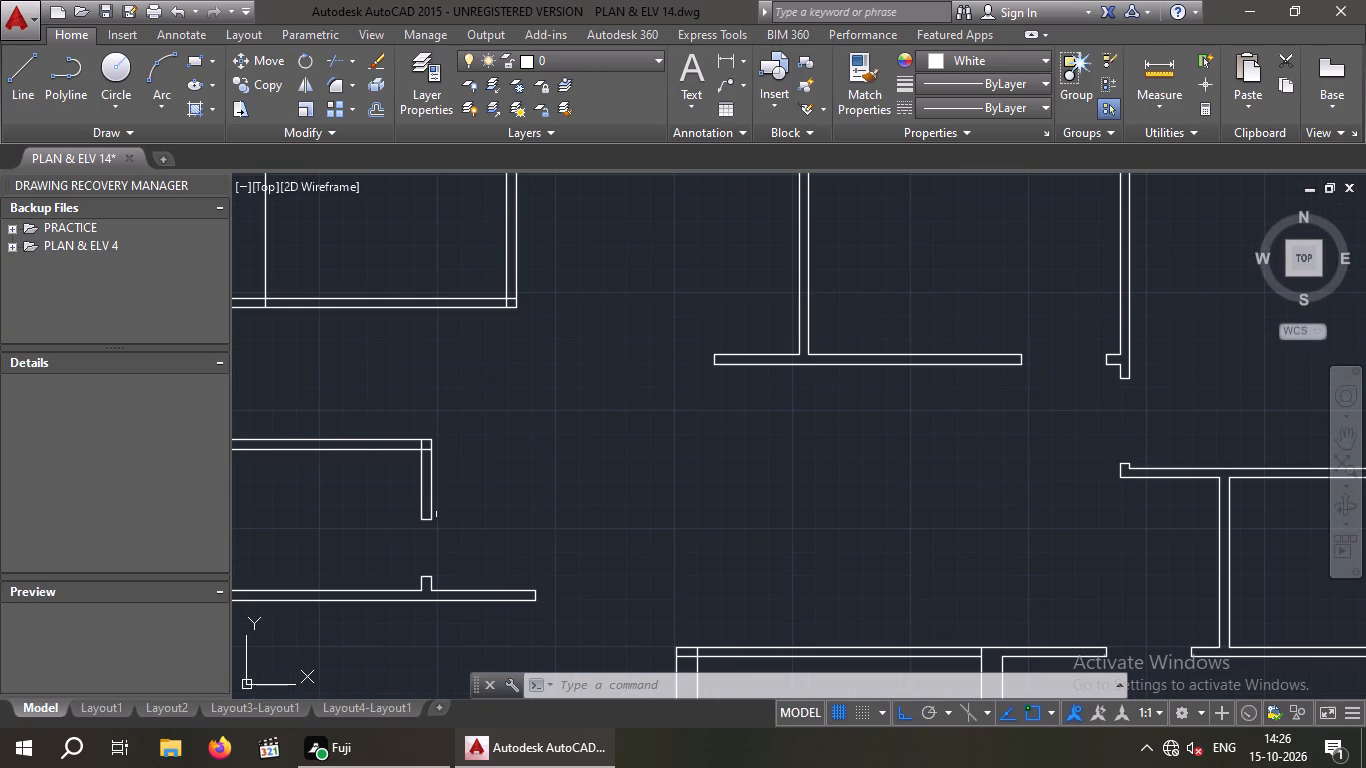
middle_click_drag(461, 454, 539, 449)
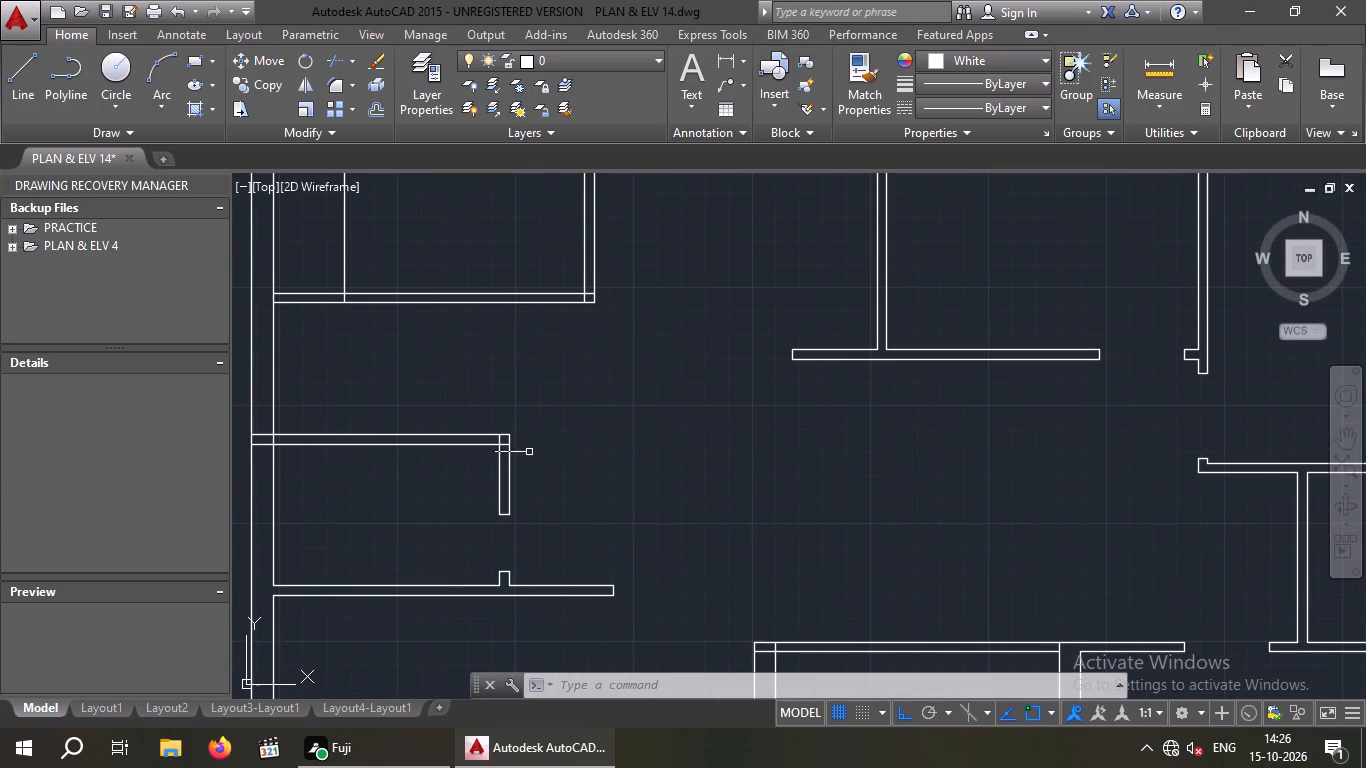
key("t")
key("r")
key("space")
key("space")
scroll(268, 439, "up", 3)
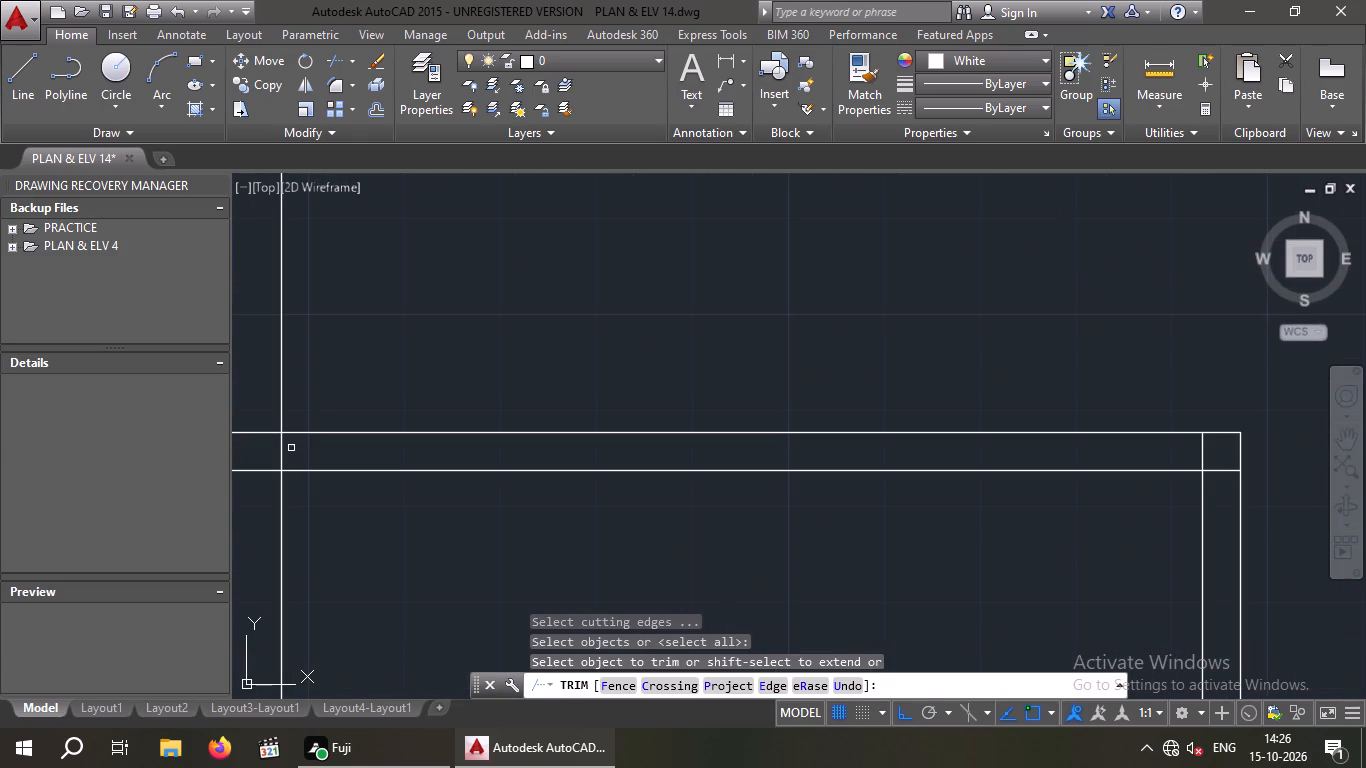
left_click_drag(291, 448, 275, 448)
left_click(275, 448)
middle_click_drag(255, 474, 326, 474)
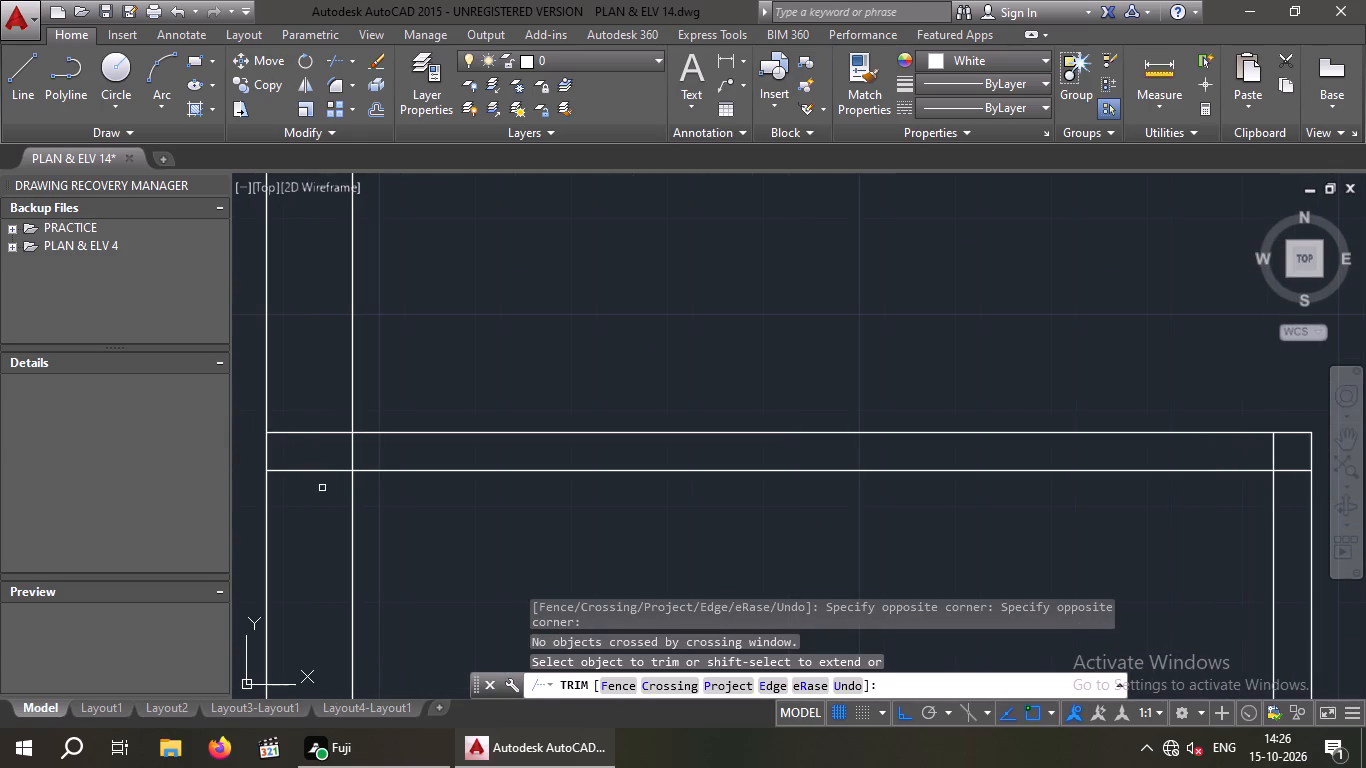
left_click_drag(322, 497, 305, 438)
left_click(300, 371)
left_click_drag(376, 445, 337, 446)
left_click(328, 447)
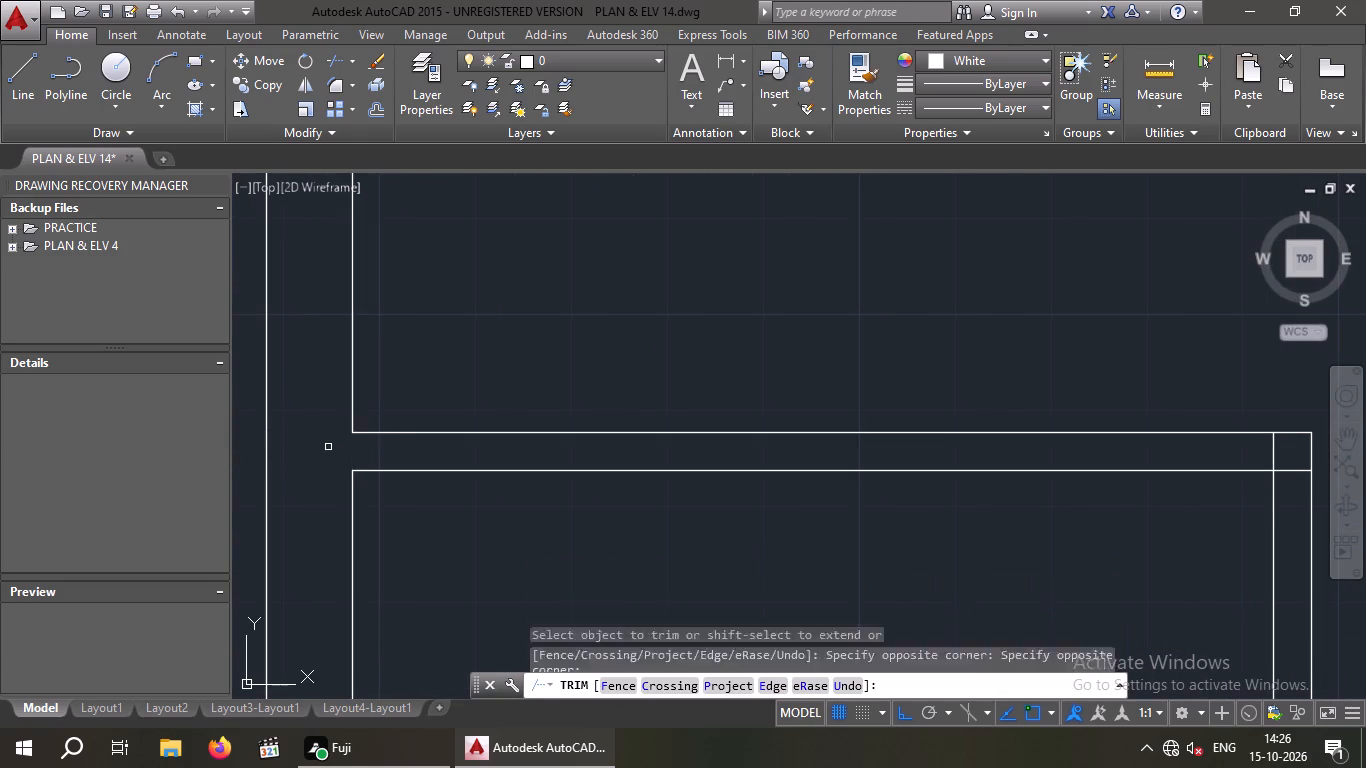
Trim the overlapping lines inside the corner of the left small room's top and right walls.
scroll(323, 444, "down", 3)
scroll(542, 457, "up", 4)
scroll(638, 422, "up", 1)
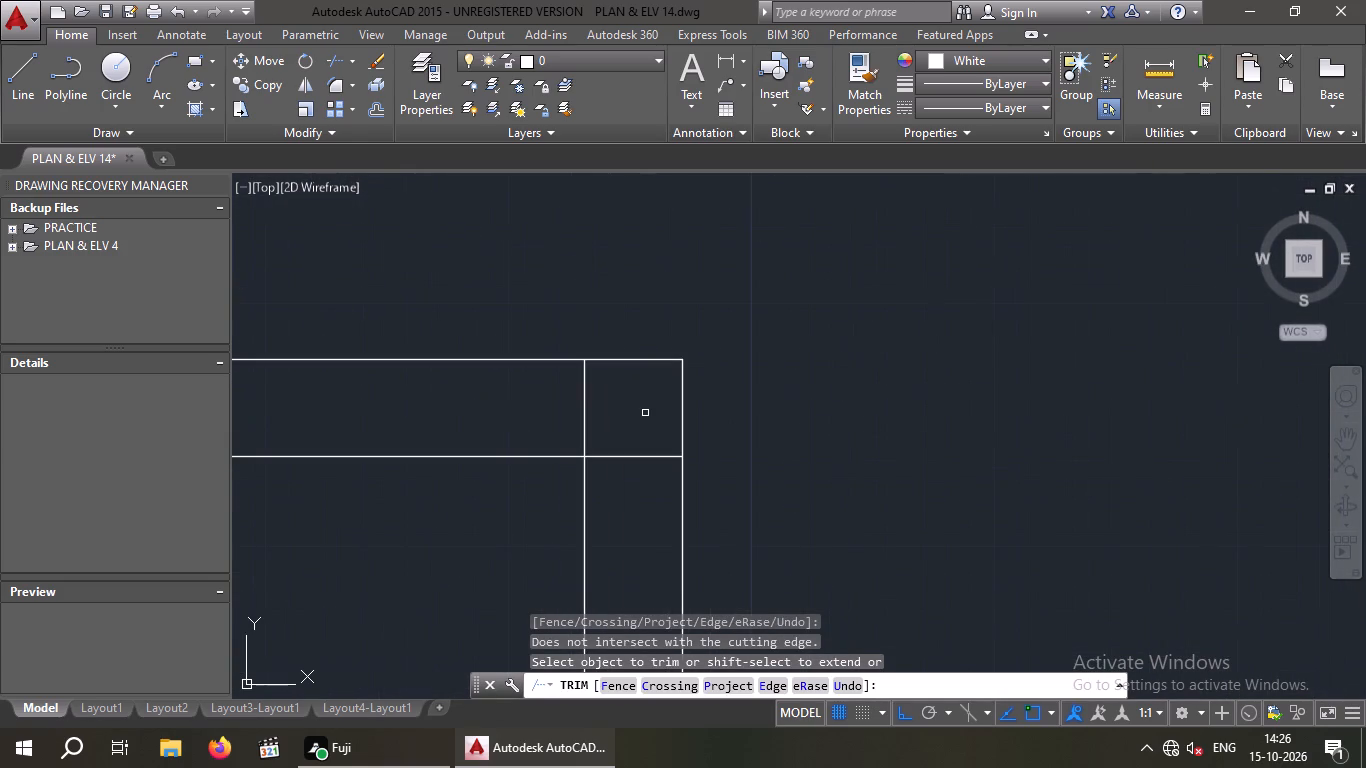
left_click_drag(652, 394, 532, 409)
left_click(506, 409)
left_click_drag(629, 512, 623, 464)
left_click(617, 420)
scroll(616, 418, "down", 4)
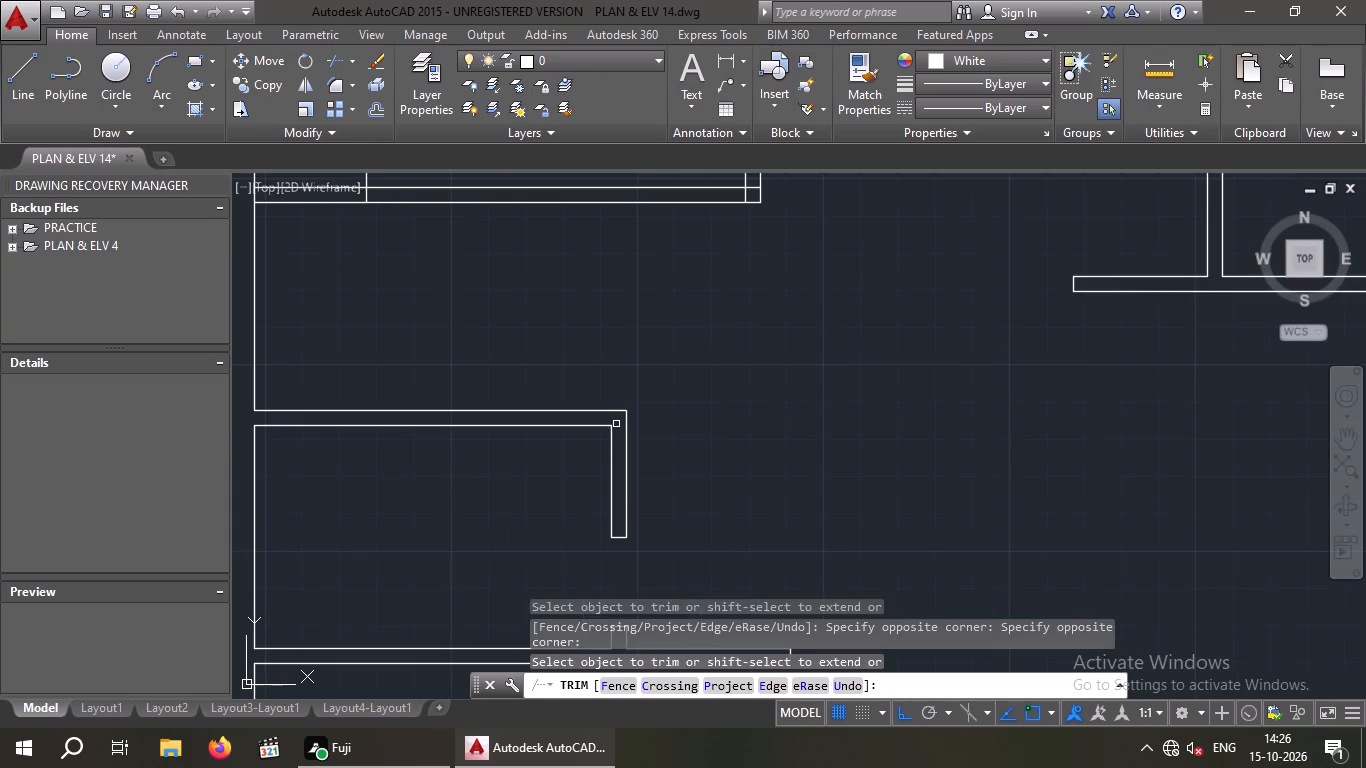
scroll(671, 413, "down", 2)
middle_click_drag(671, 411, 638, 508)
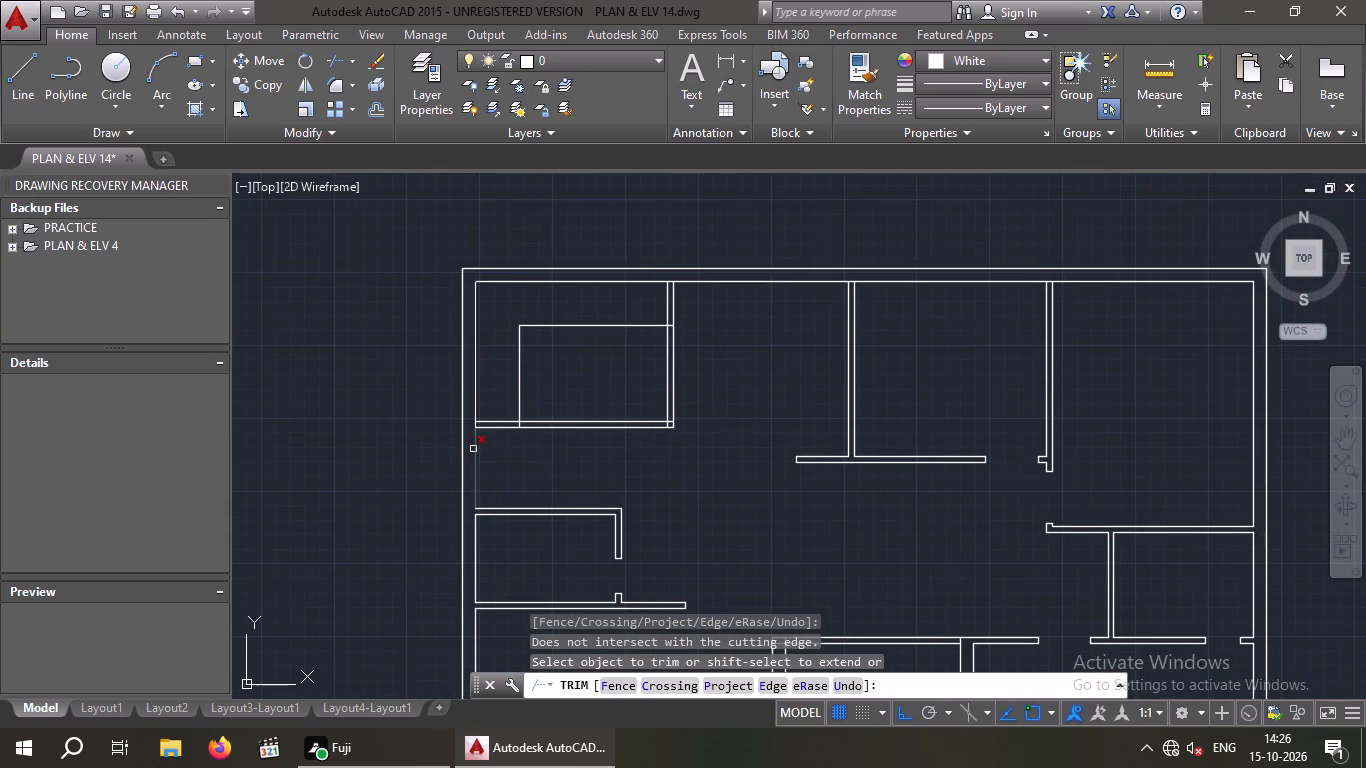
Offset the inner line of the top-left room's right wall 4' into the room.
scroll(473, 449, "up", 1)
key("Escape")
key("Escape")
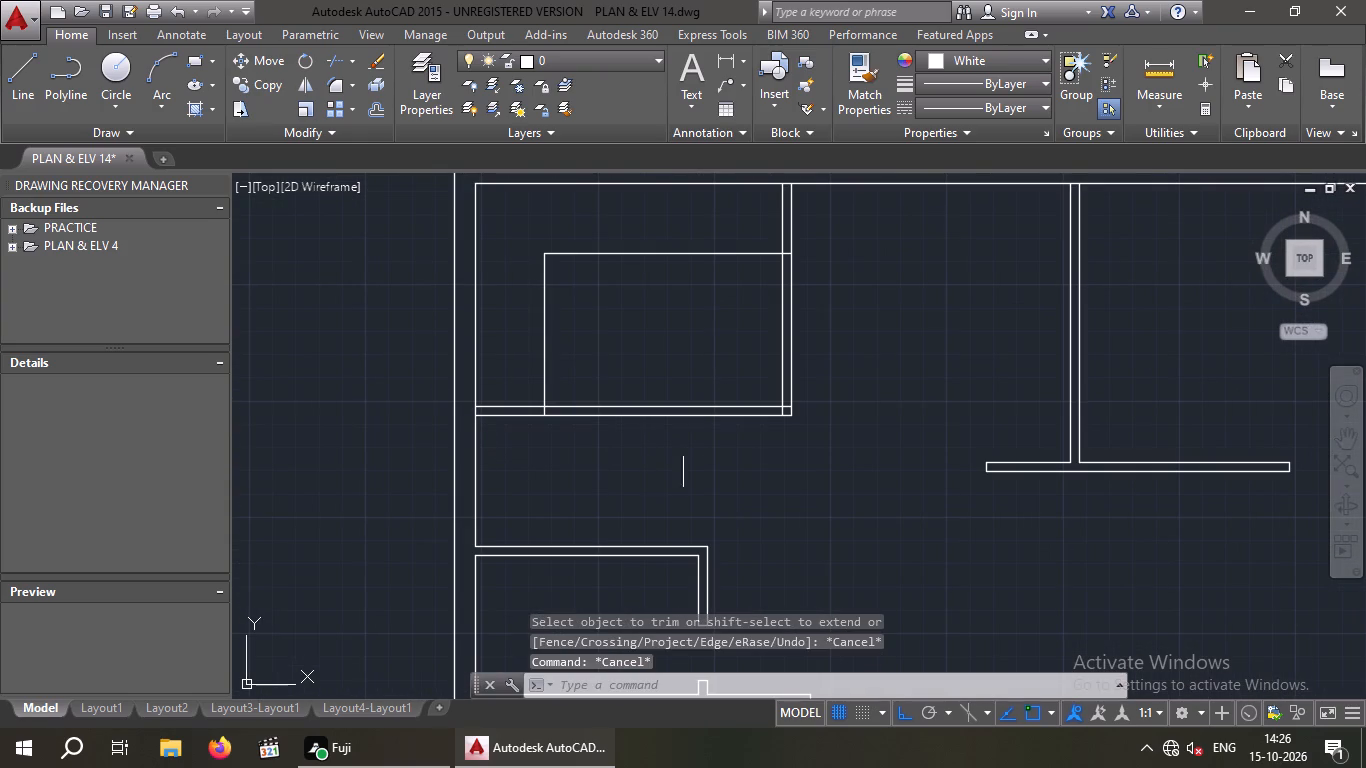
key("o")
key("Return")
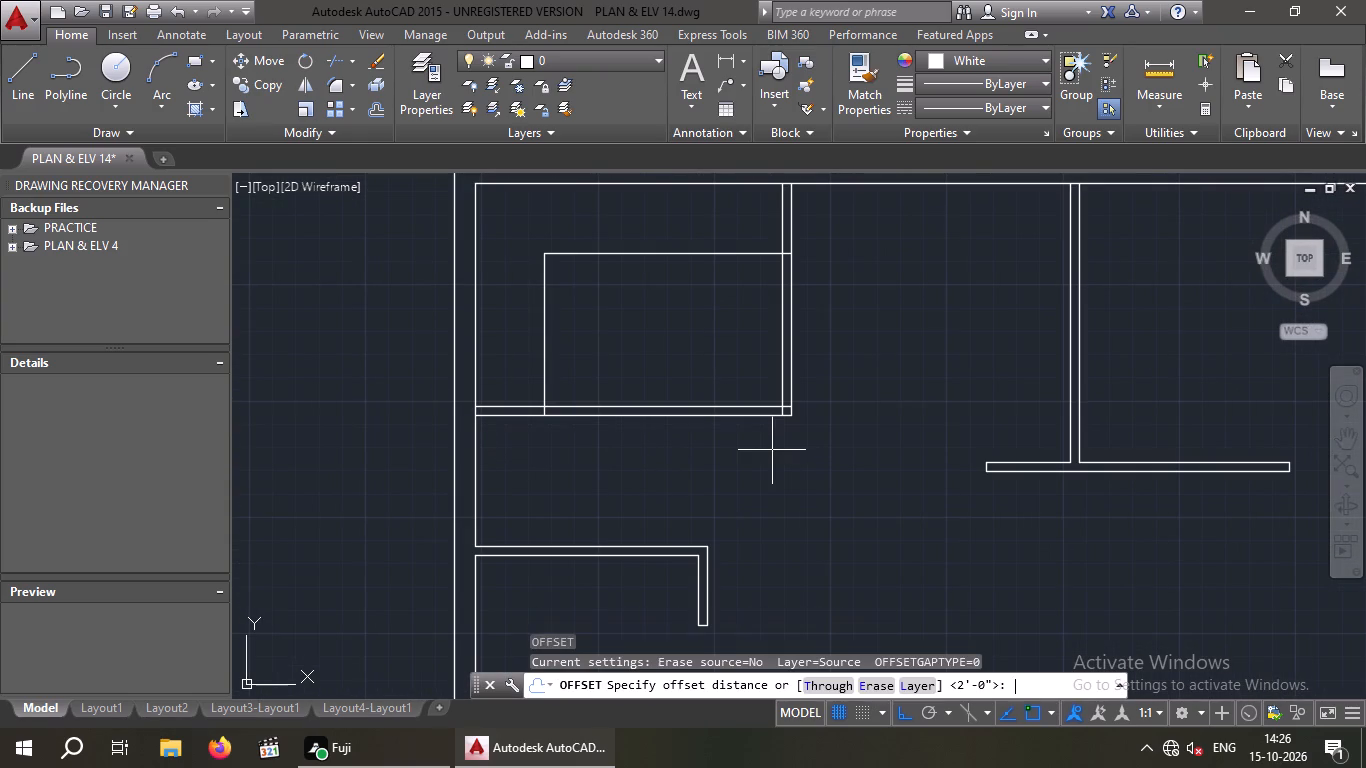
type("4'")
key("Return")
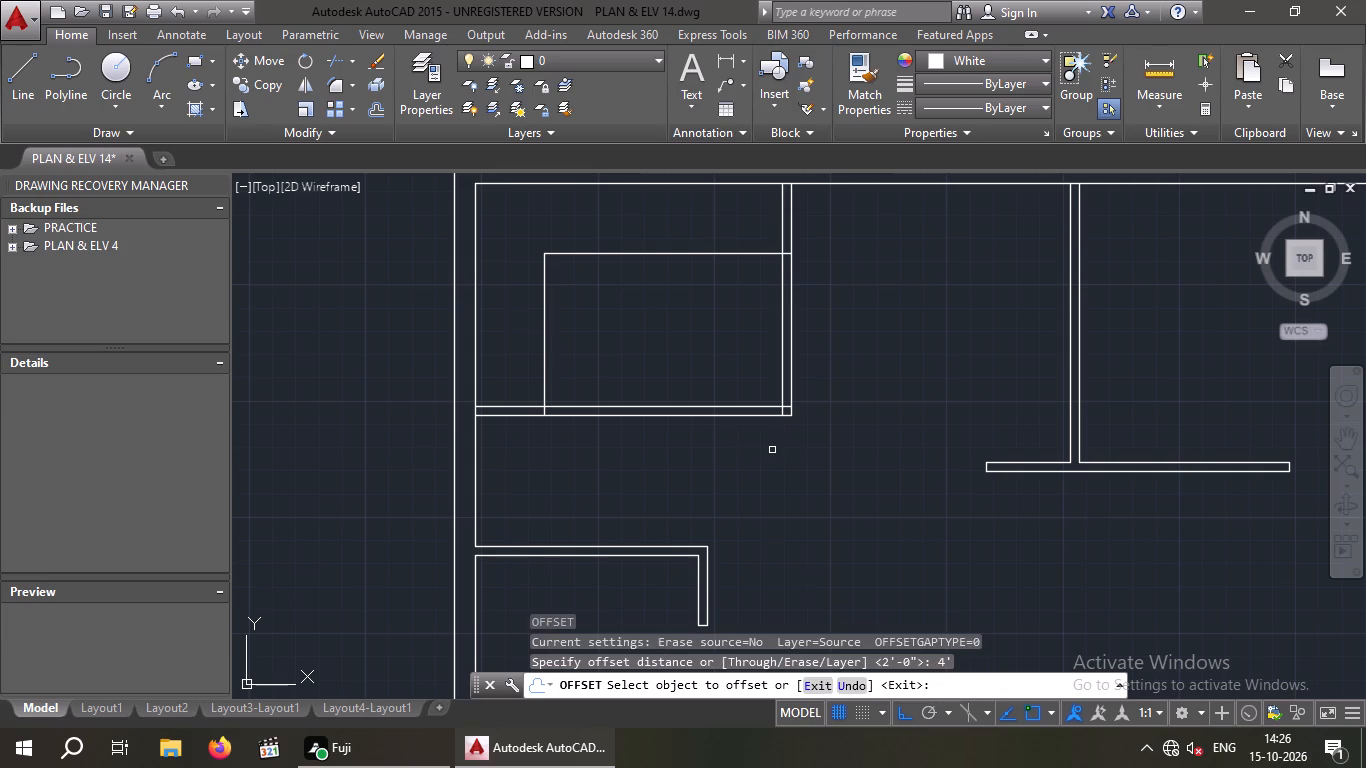
left_click_drag(781, 373, 771, 376)
left_click(664, 402)
key("Escape")
key("Escape")
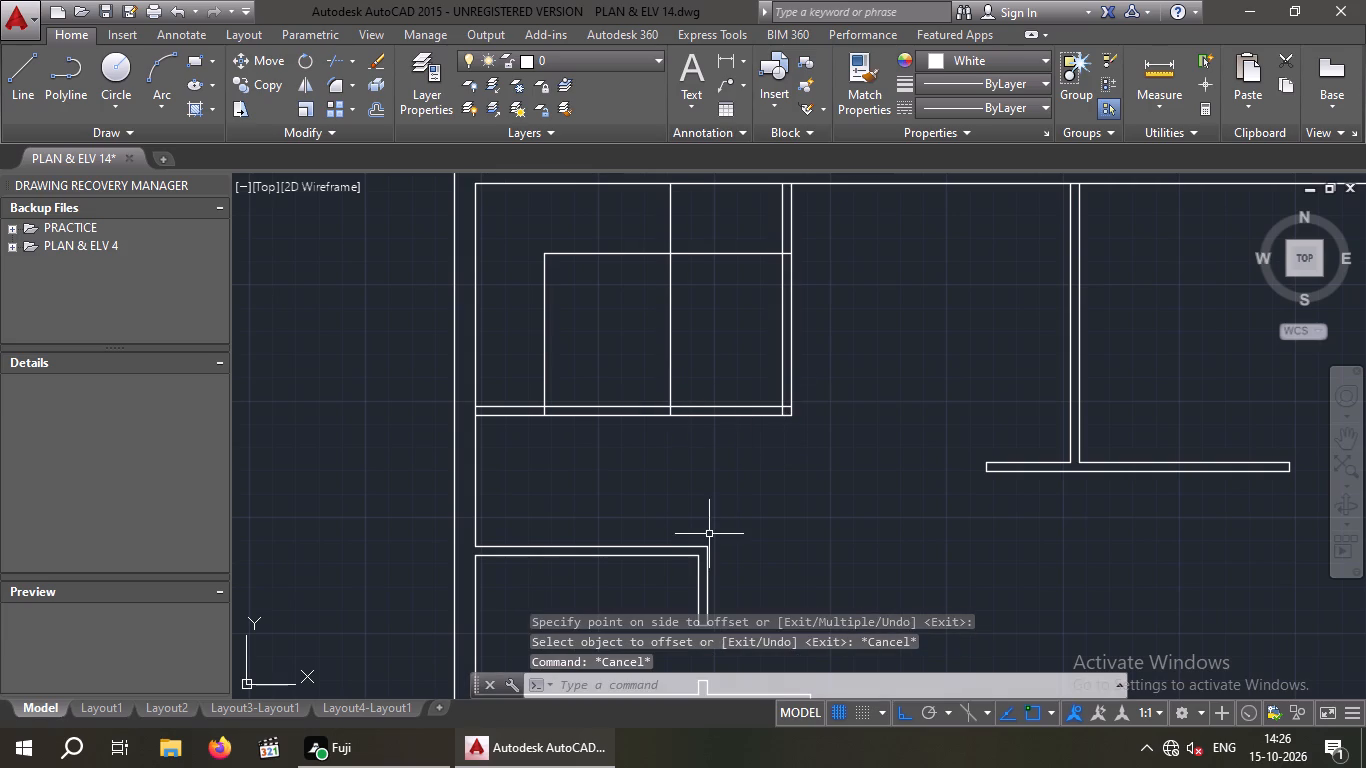
Cut an opening in the top-left room's bottom wall between the offset line and the right wall, and erase the leftover line across the wall end.
key("t")
key("r")
key("space")
key("space")
left_click_drag(747, 577, 724, 509)
left_click(709, 374)
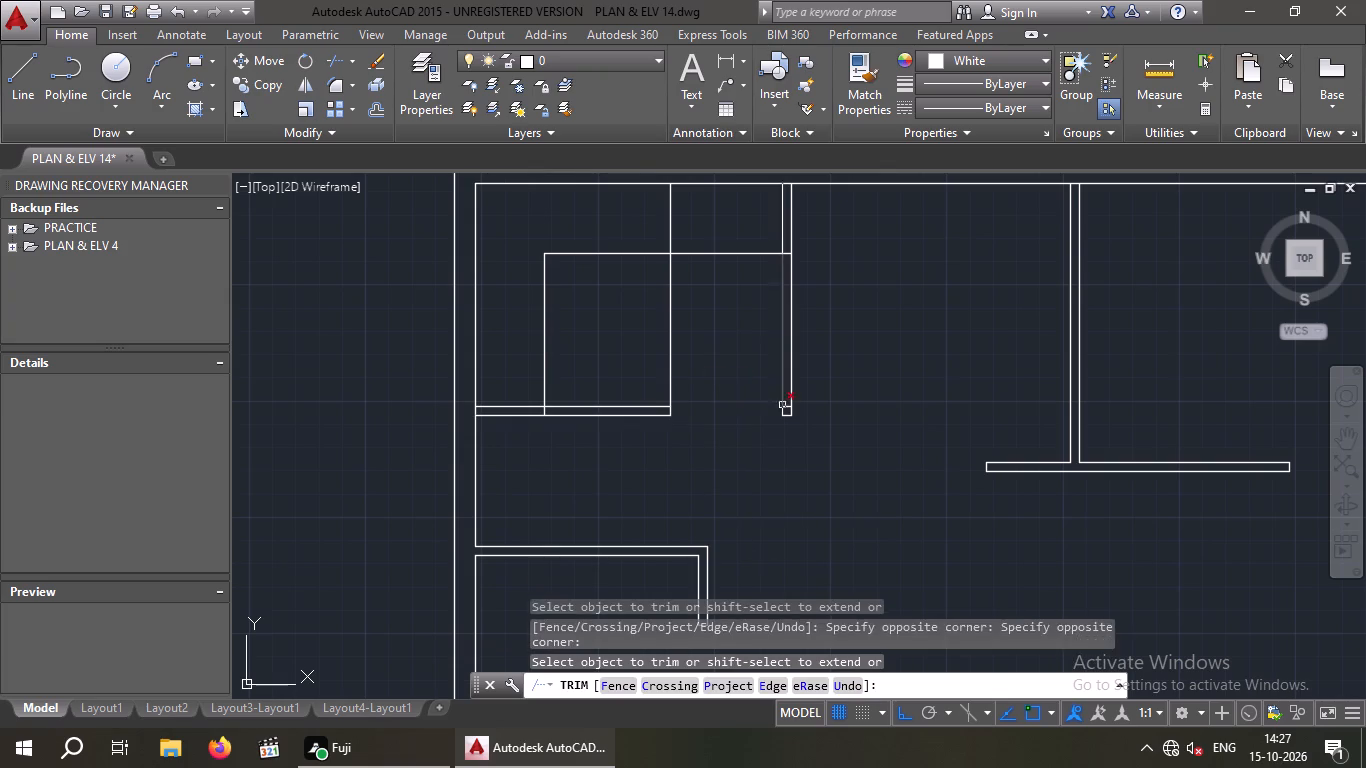
scroll(789, 407, "up", 3)
key("Escape")
left_click(765, 406)
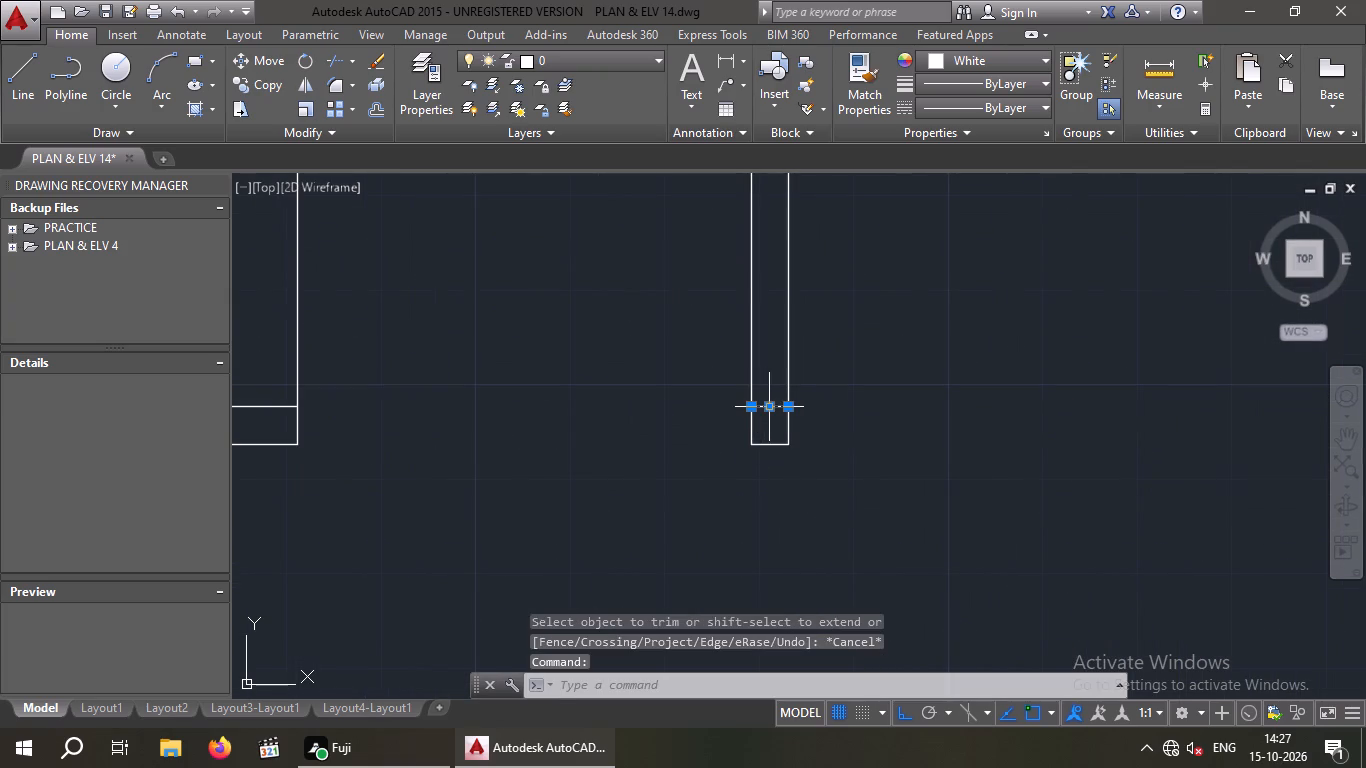
key("Delete")
Remove the offset line above the bottom wall, trimming its part below the counter line and deleting the piece above.
scroll(748, 435, "down", 2)
middle_click_drag(677, 493, 677, 583)
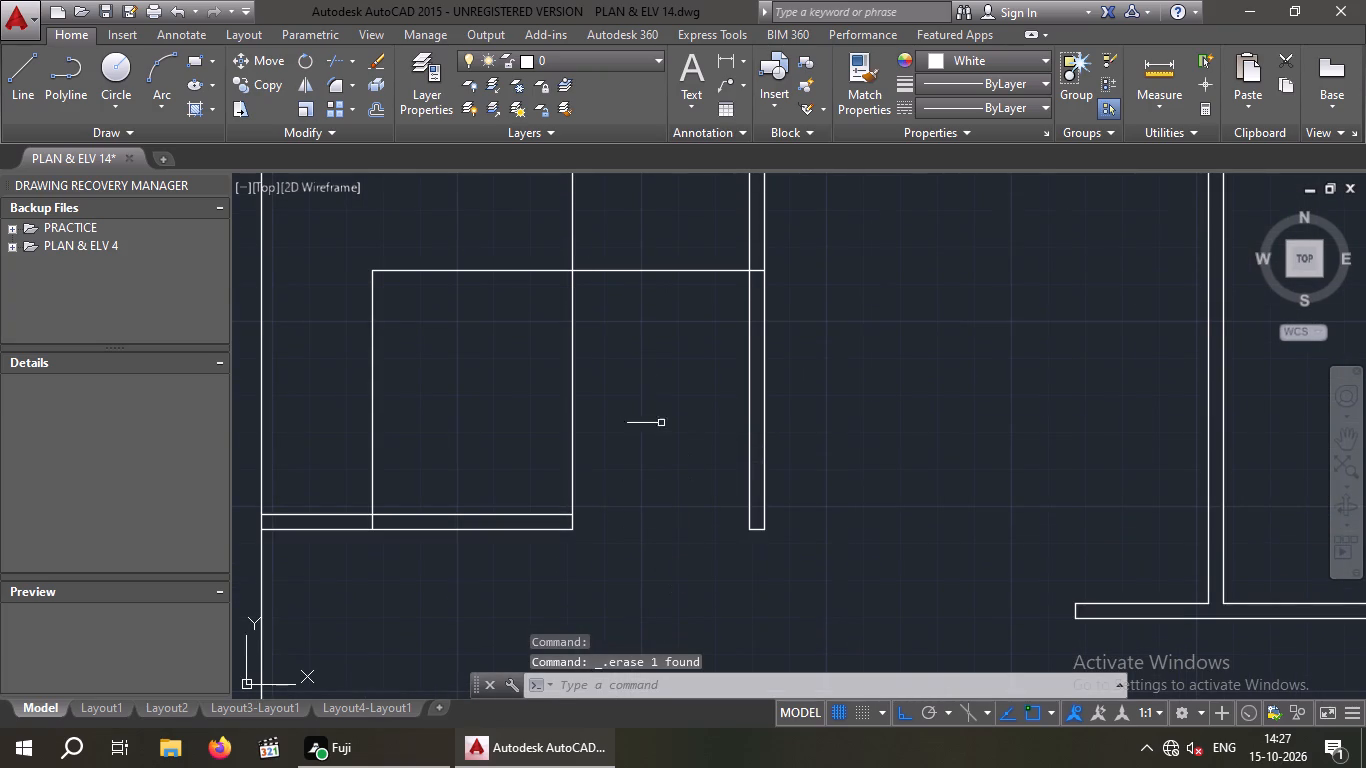
type("TR")
key("space")
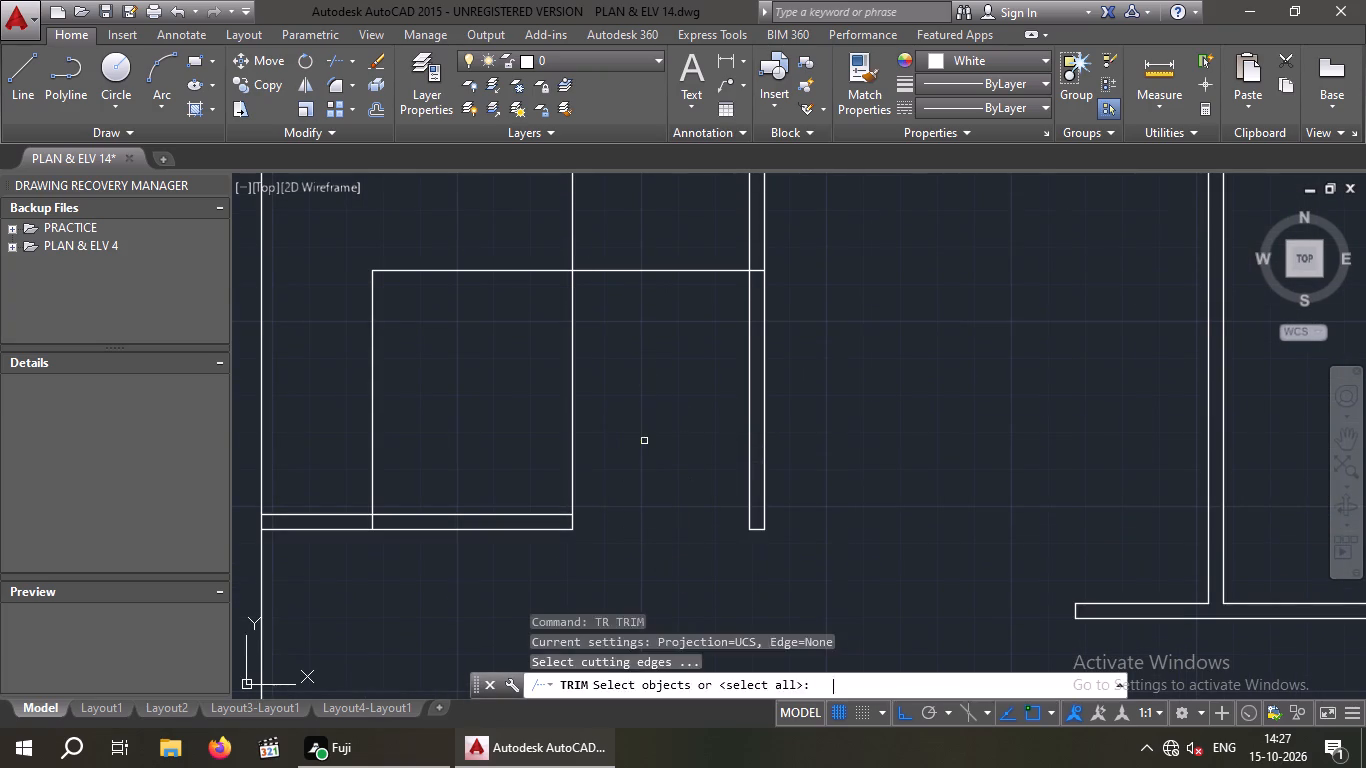
key("space")
left_click_drag(688, 410, 562, 447)
left_click(544, 447)
middle_click_drag(559, 432, 562, 564)
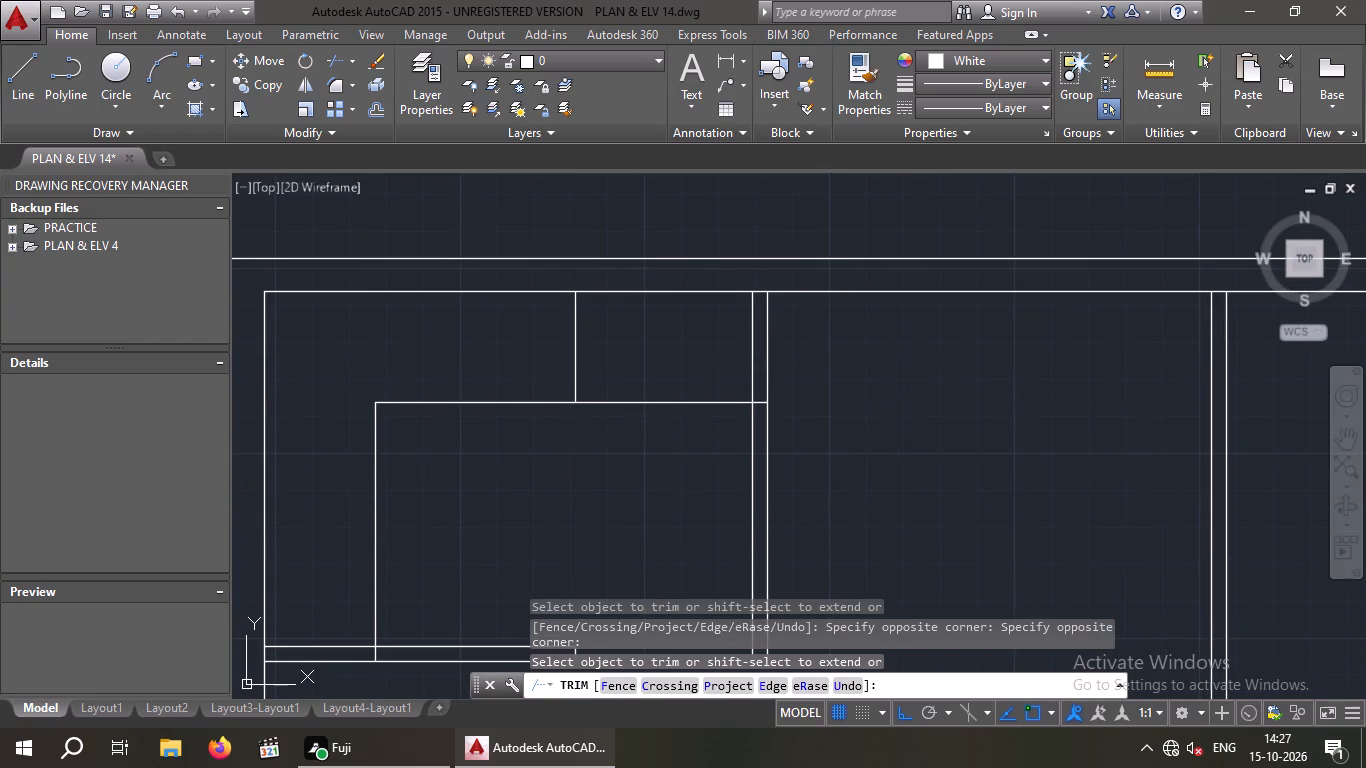
left_click_drag(612, 348, 530, 362)
left_click(508, 362)
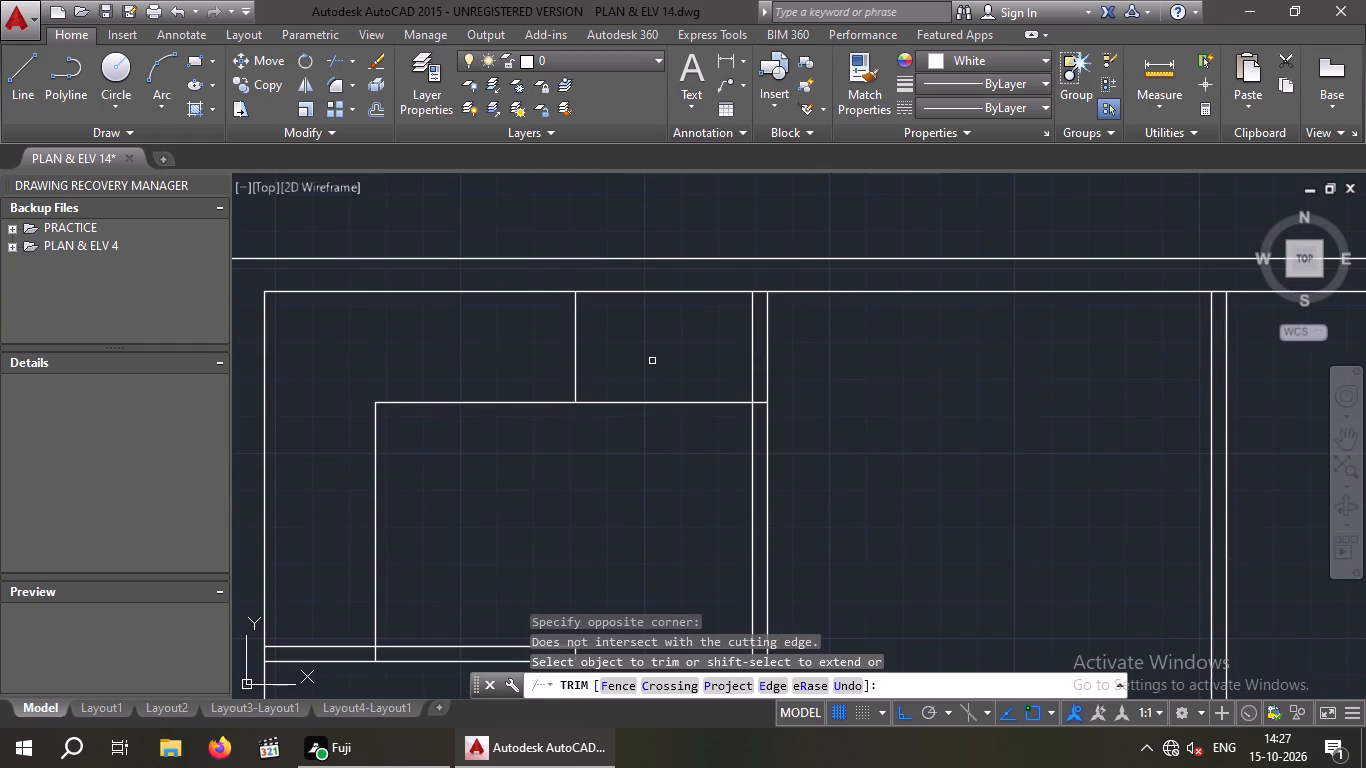
key("Escape")
left_click_drag(635, 343, 518, 379)
left_click(515, 375)
key("Delete")
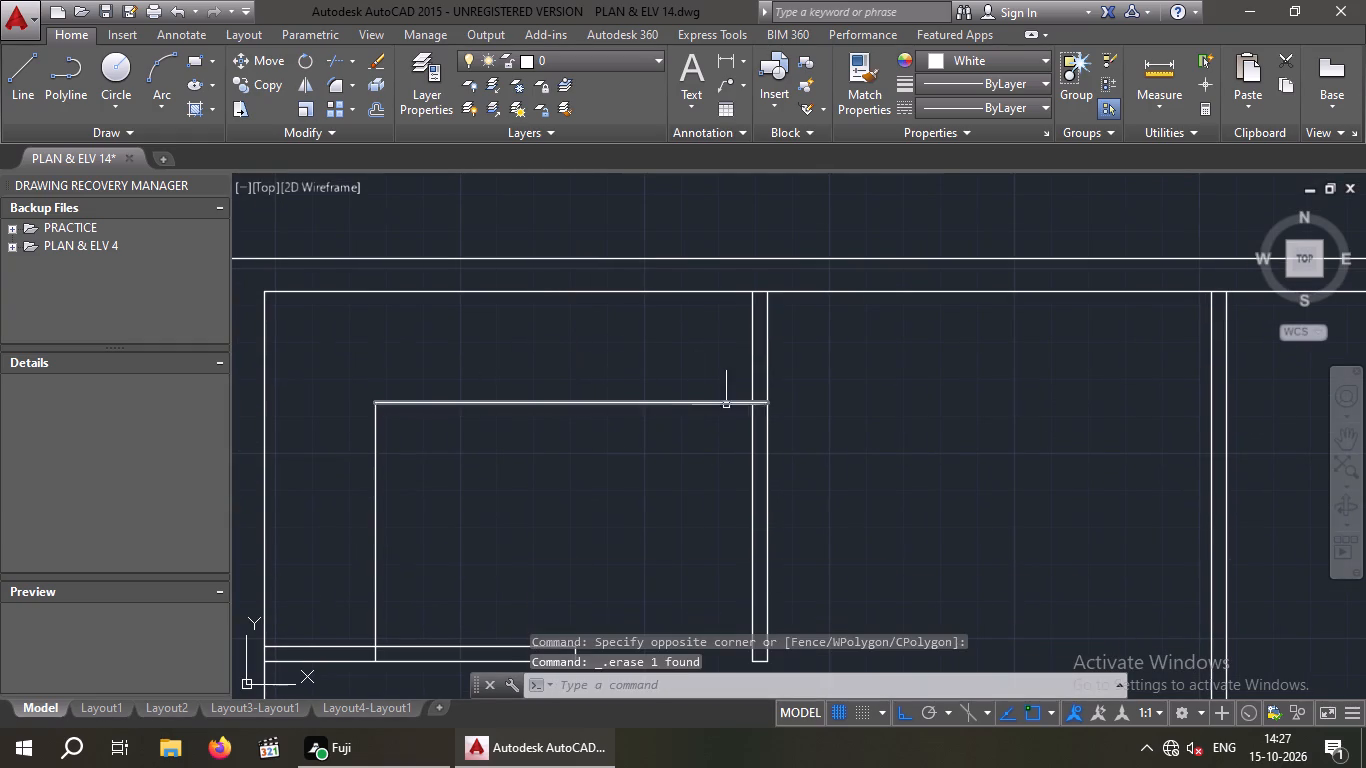
Trim the two counter line ends that run inside the top-left room's right wall and bottom wall.
scroll(735, 406, "up", 3)
key("t")
key("r")
key("space")
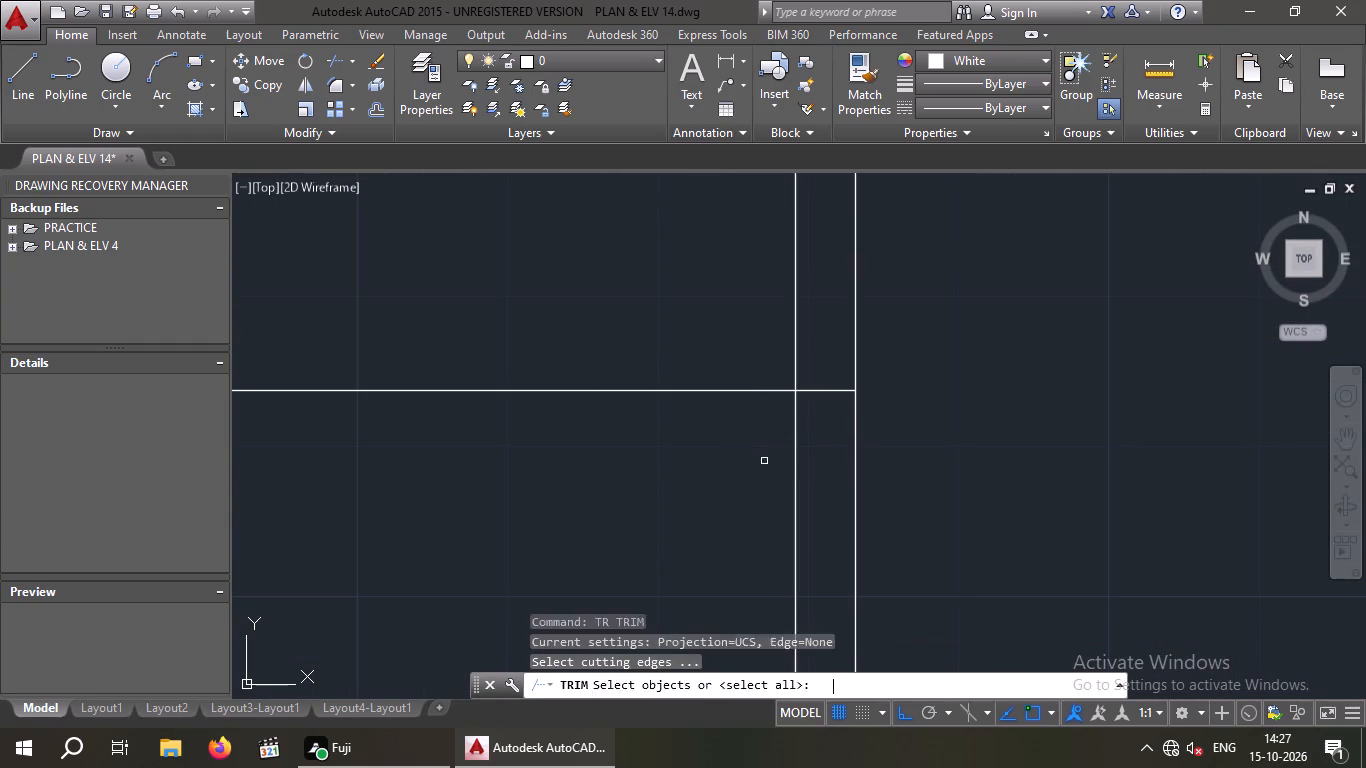
key("space")
left_click_drag(838, 429, 775, 364)
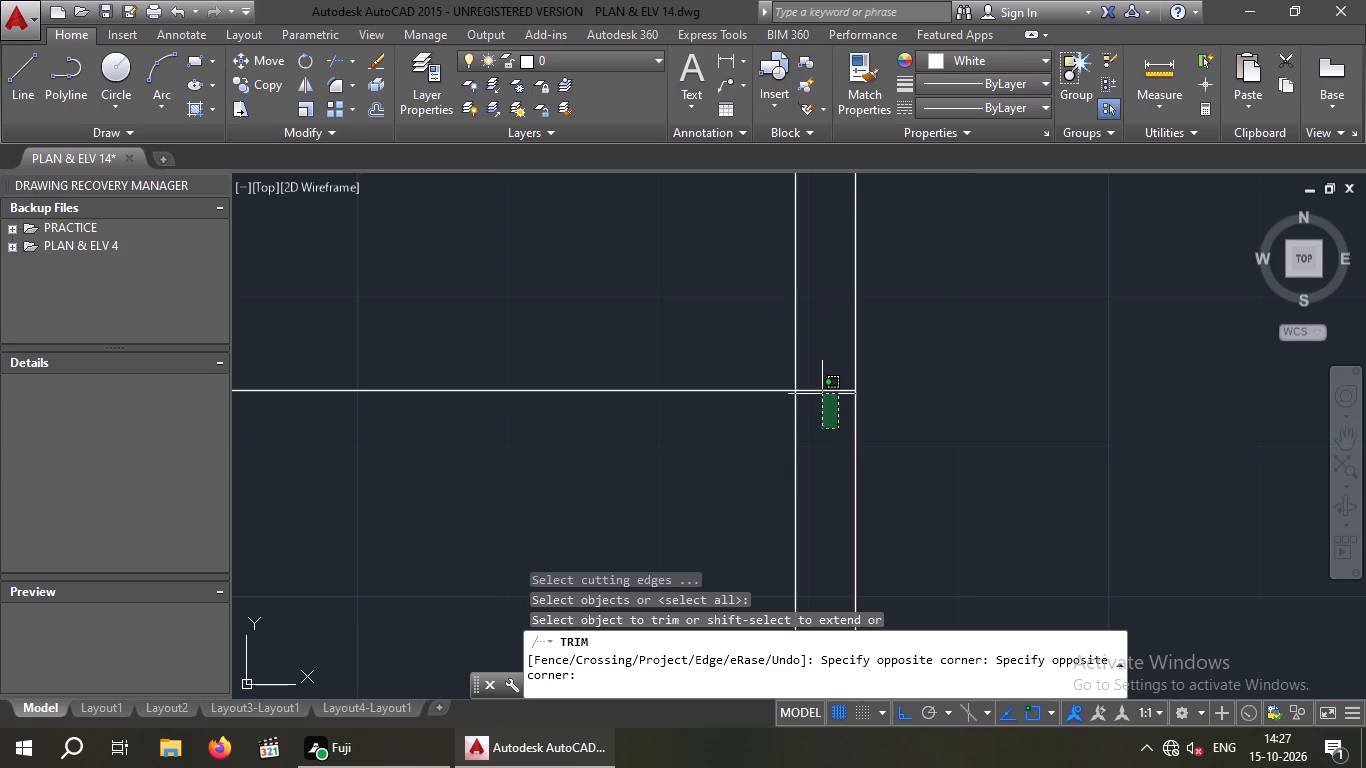
left_click(815, 375)
scroll(816, 376, "down", 4)
scroll(913, 422, "down", 1)
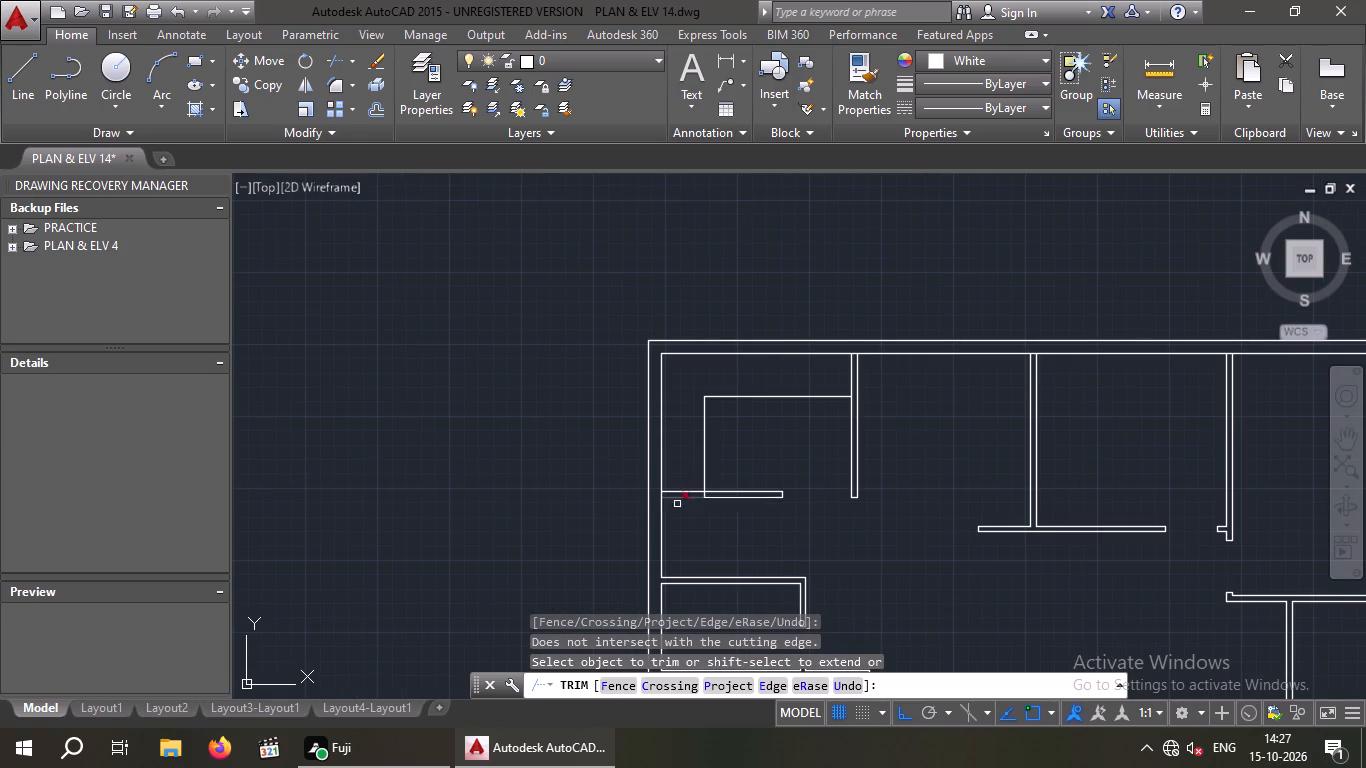
scroll(726, 504, "up", 5)
left_click_drag(660, 413, 602, 423)
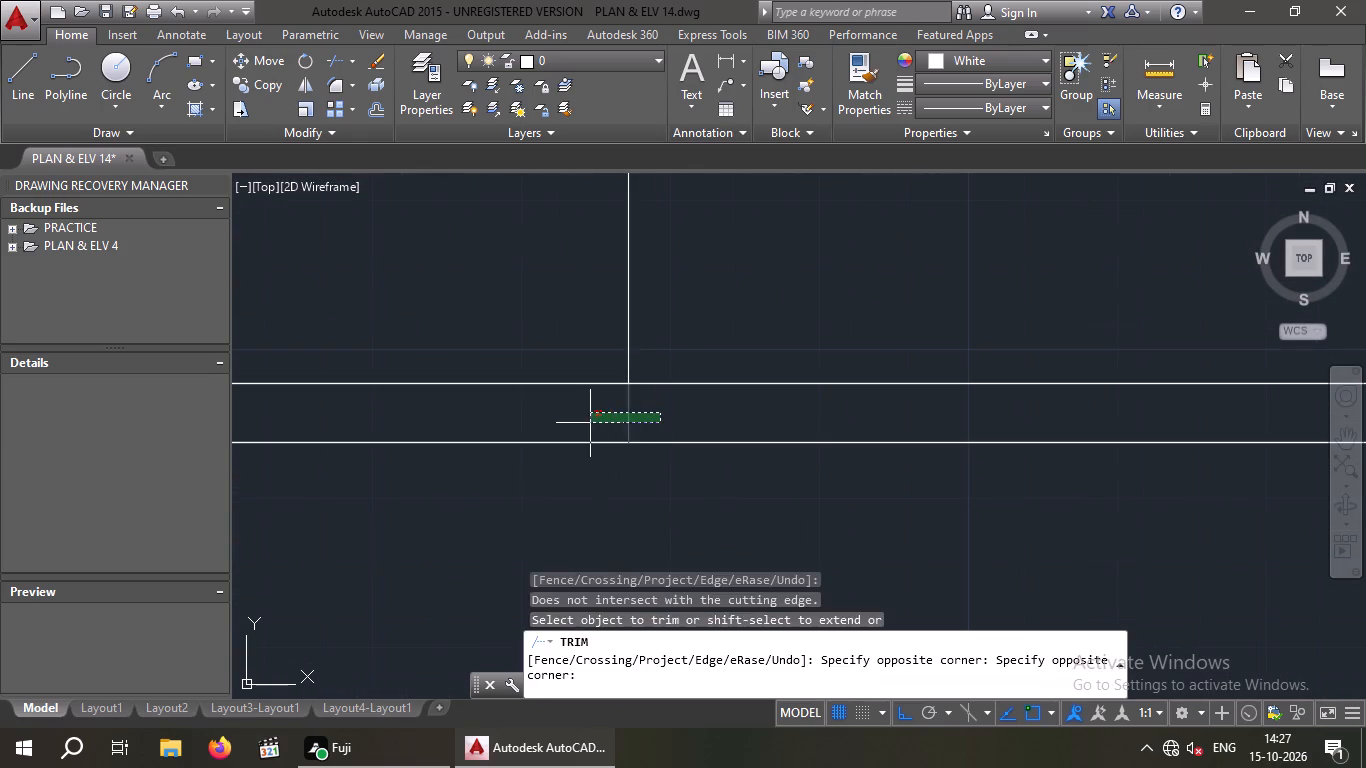
left_click(590, 423)
Look over the plan's rooms, wall junctions and door openings around the central hall.
scroll(596, 425, "down", 4)
middle_click_drag(705, 500, 591, 495)
scroll(638, 491, "down", 2)
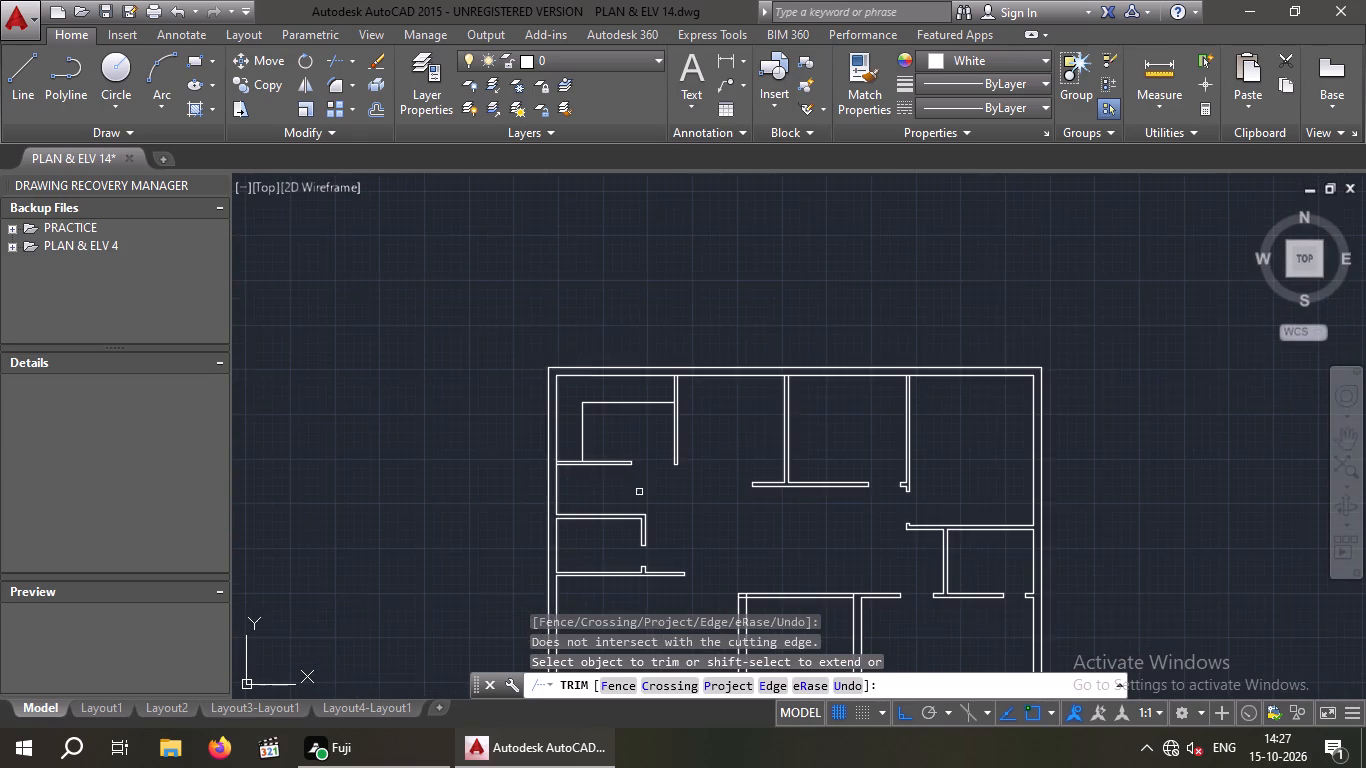
scroll(659, 495, "up", 2)
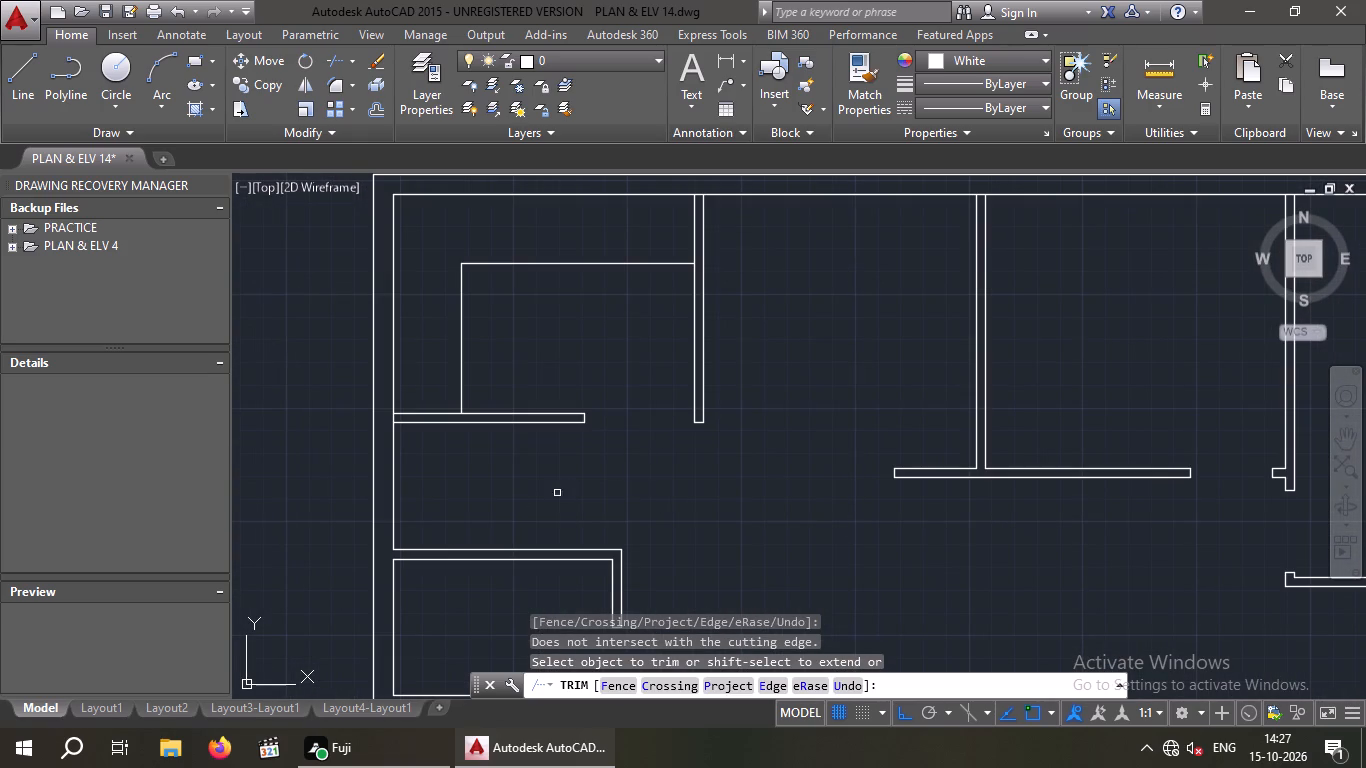
middle_click_drag(673, 494, 613, 373)
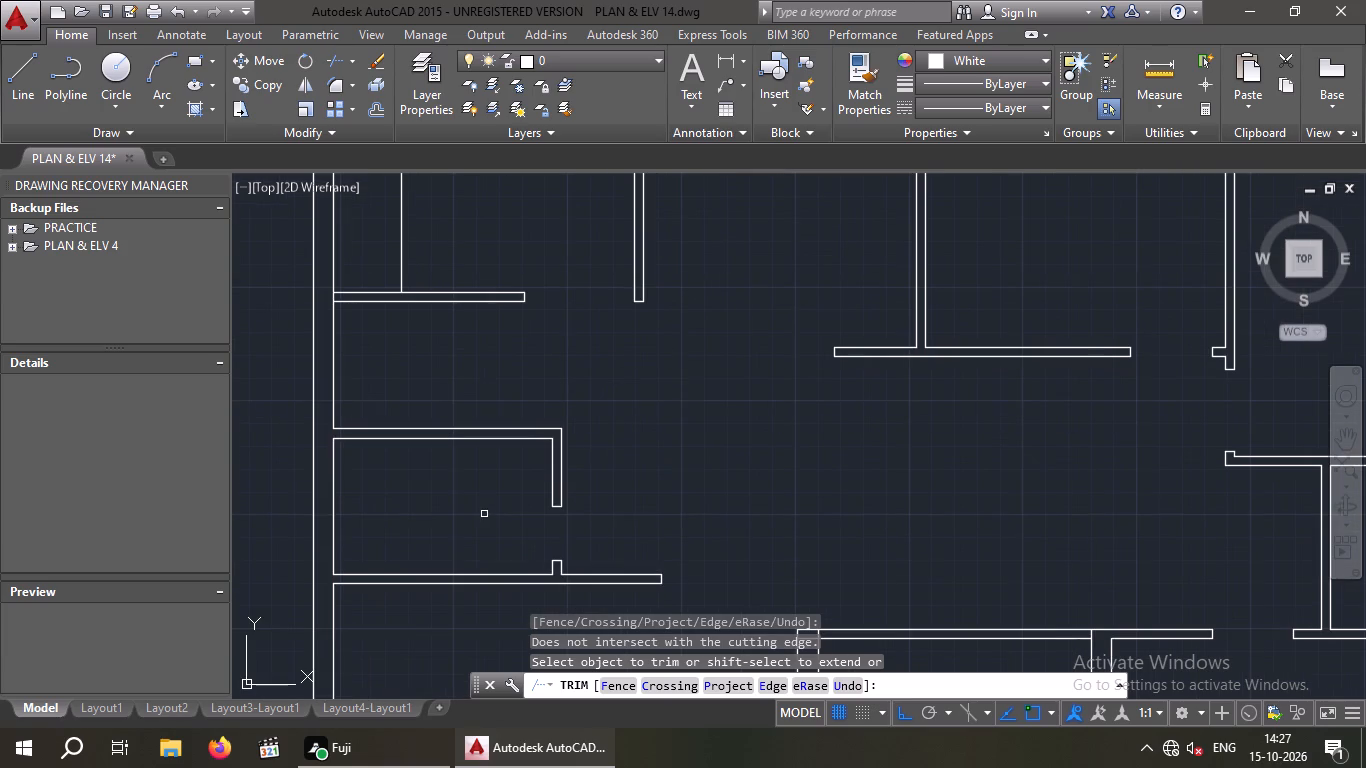
middle_click_drag(758, 306, 611, 461)
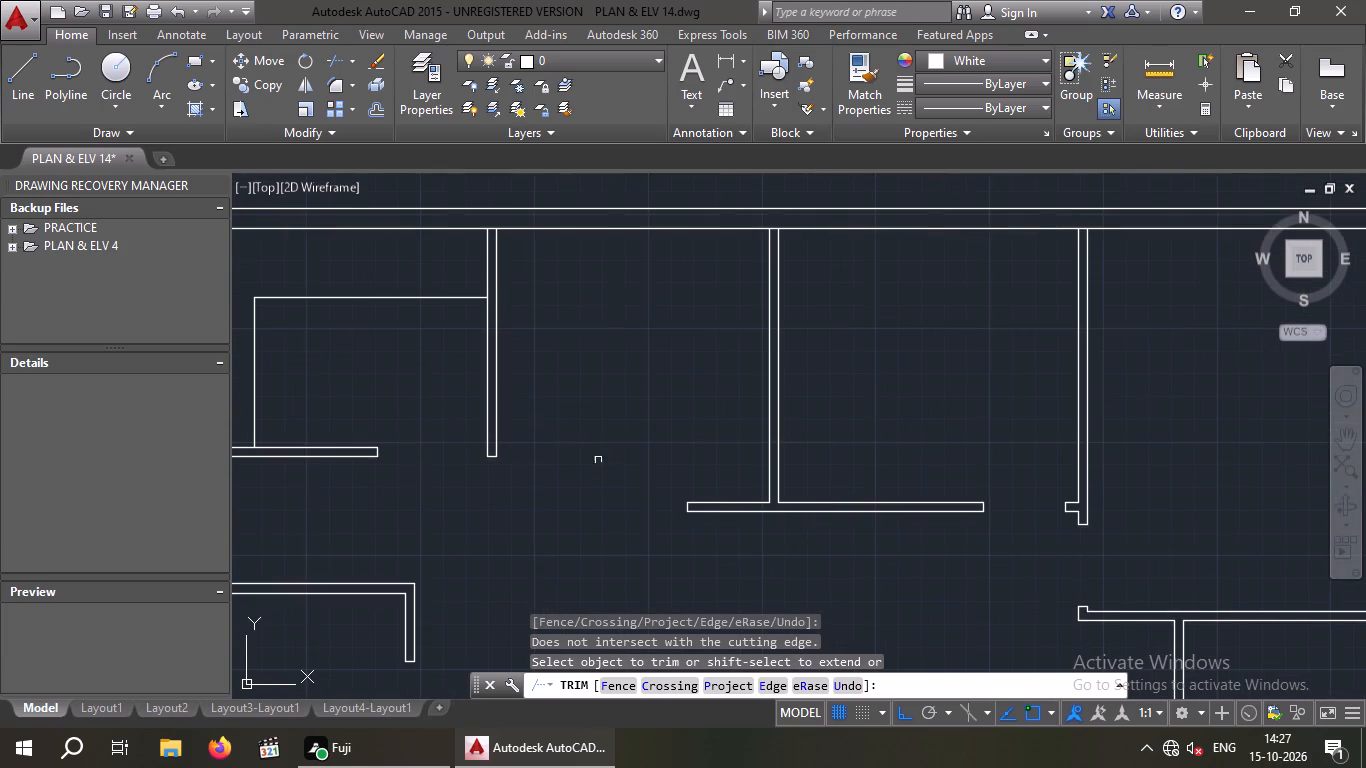
scroll(659, 429, "down", 1)
scroll(701, 488, "up", 1)
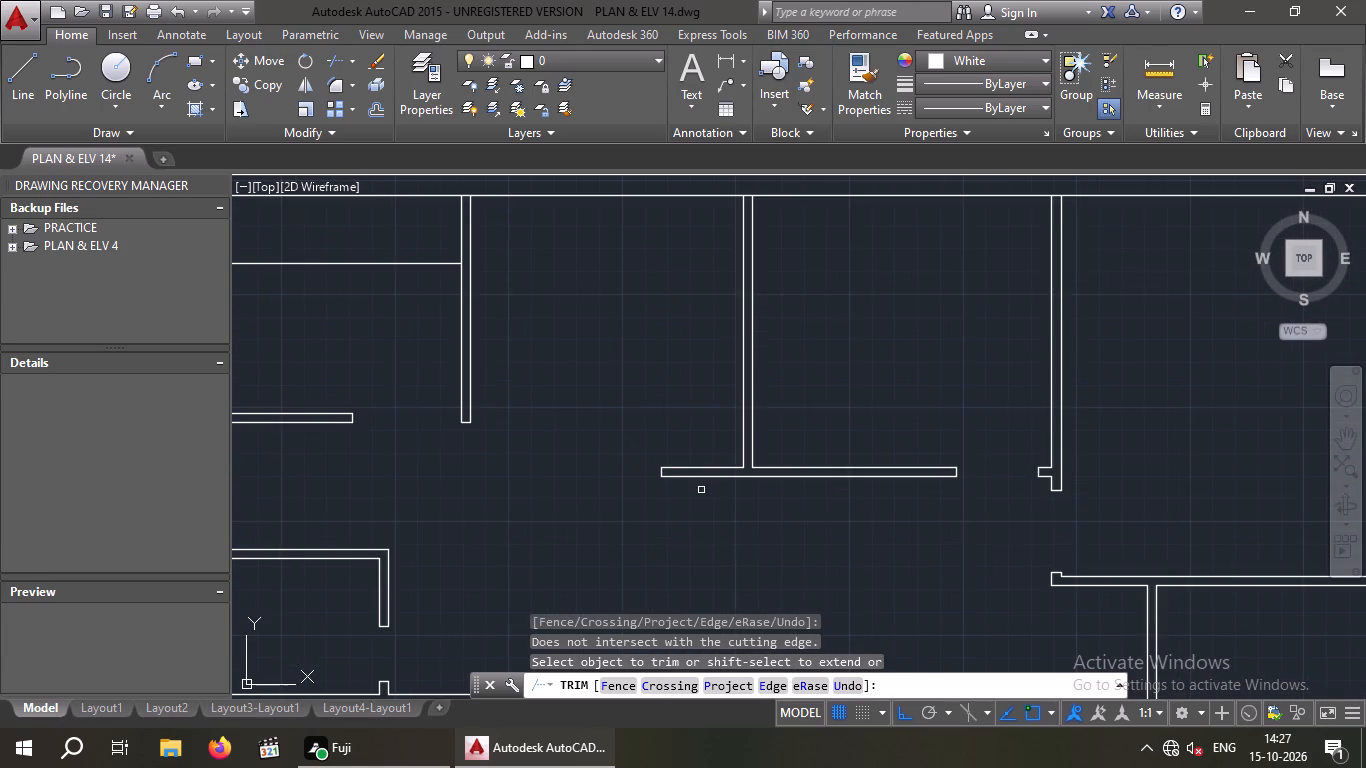
scroll(700, 491, "down", 1)
middle_click_drag(711, 501, 670, 432)
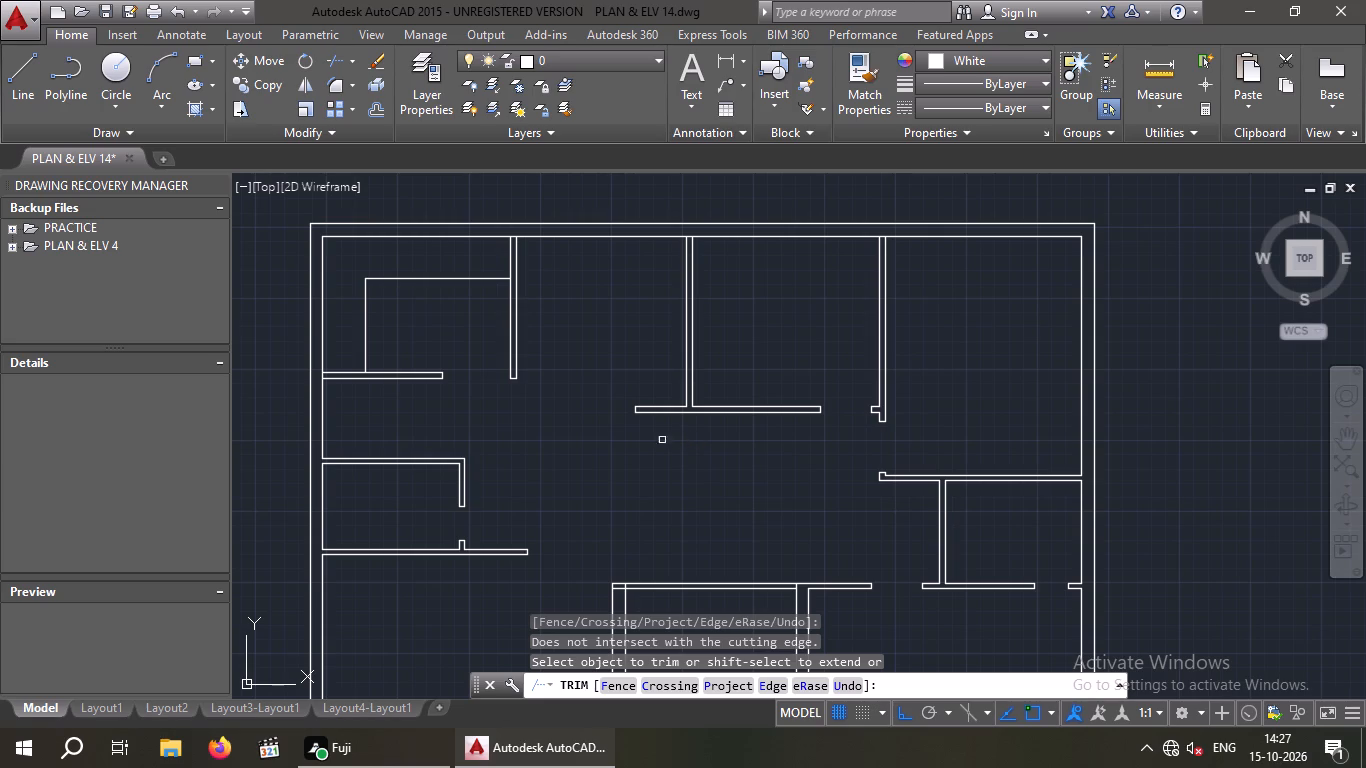
scroll(672, 460, "up", 1)
scroll(677, 458, "down", 2)
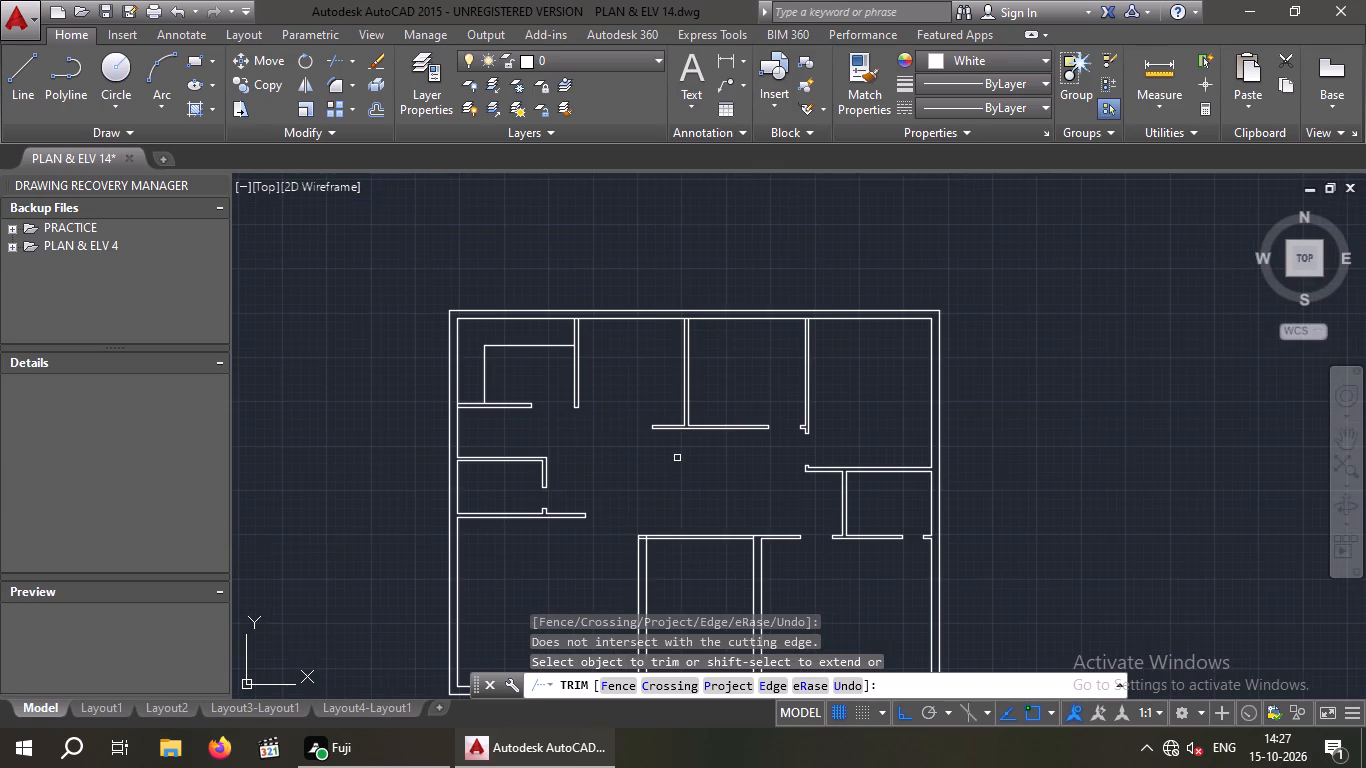
middle_click_drag(659, 470, 610, 433)
middle_click_drag(621, 432, 590, 394)
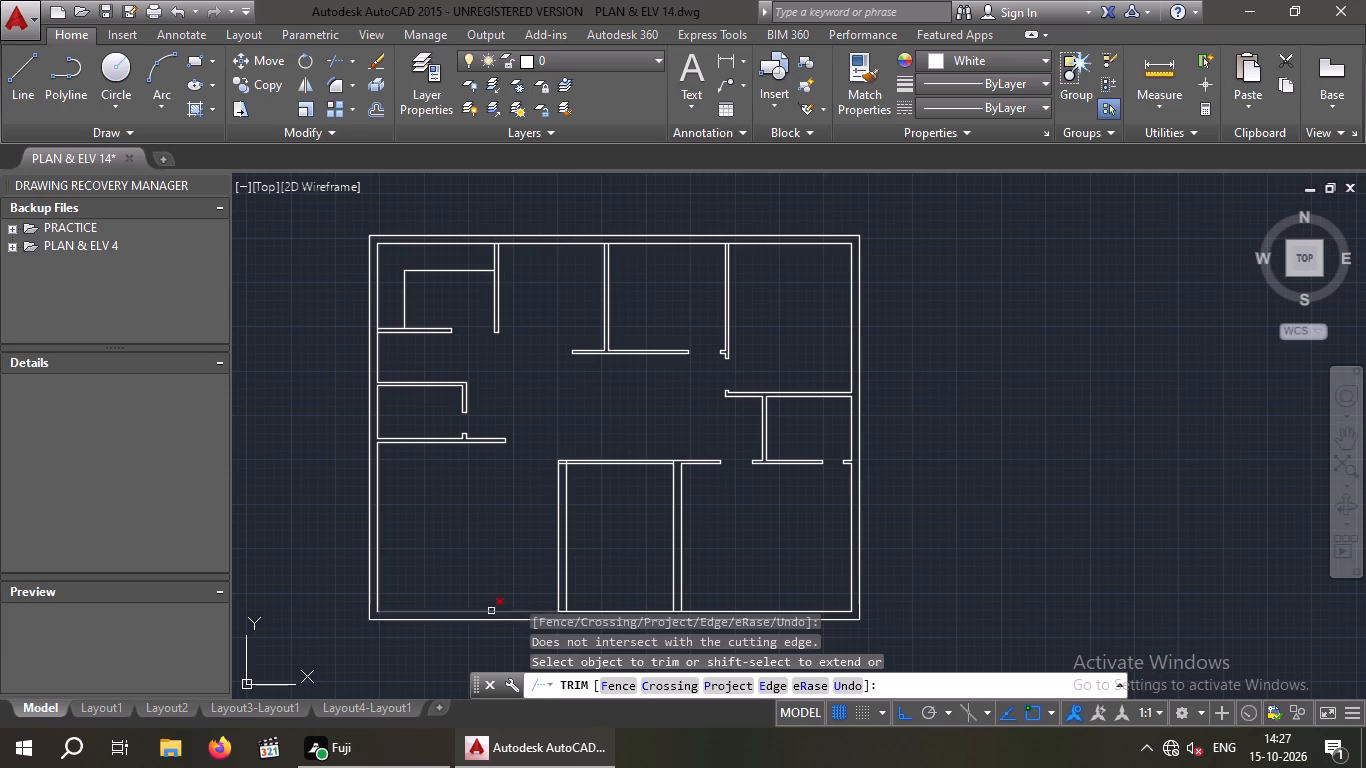
key("Escape")
key("Escape")
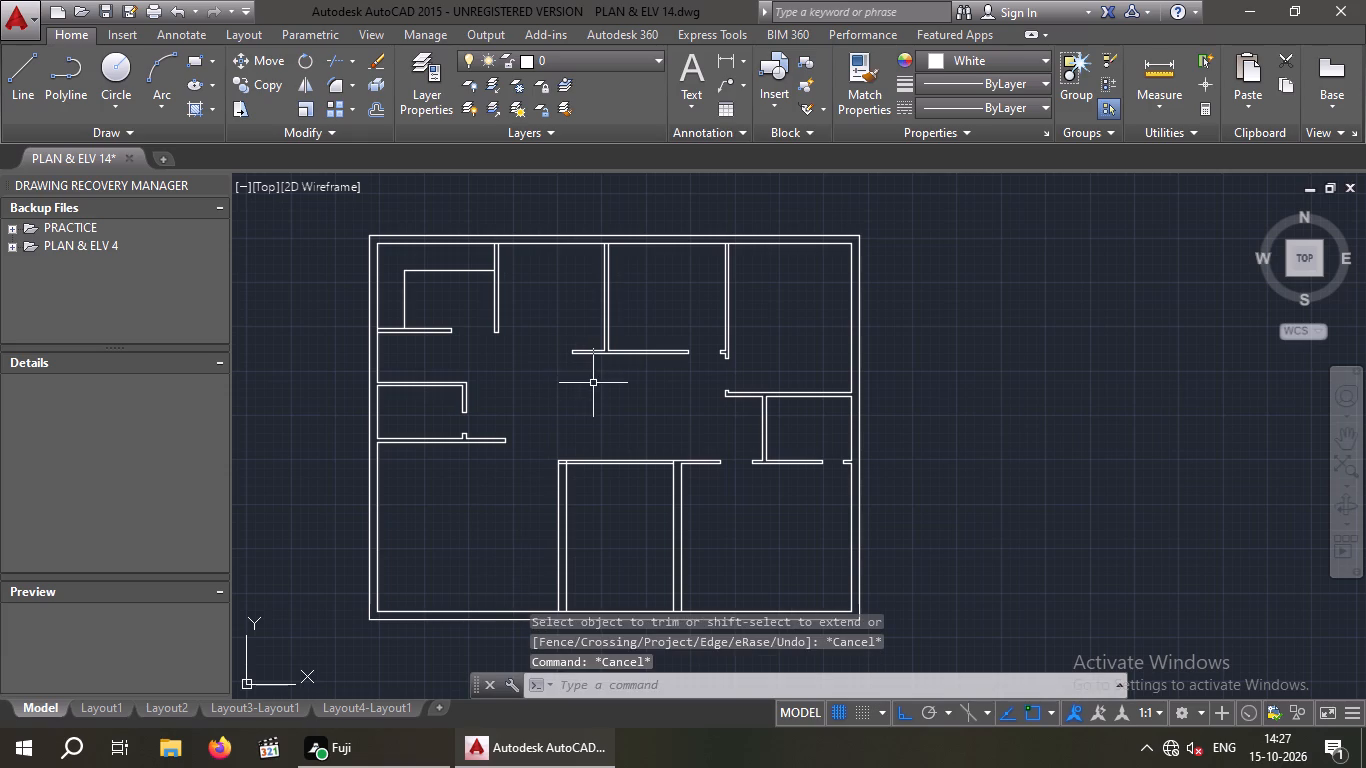
Extend the left line of the middle top partition down to the lower line of the horizontal wall below it.
scroll(588, 371, "up", 2)
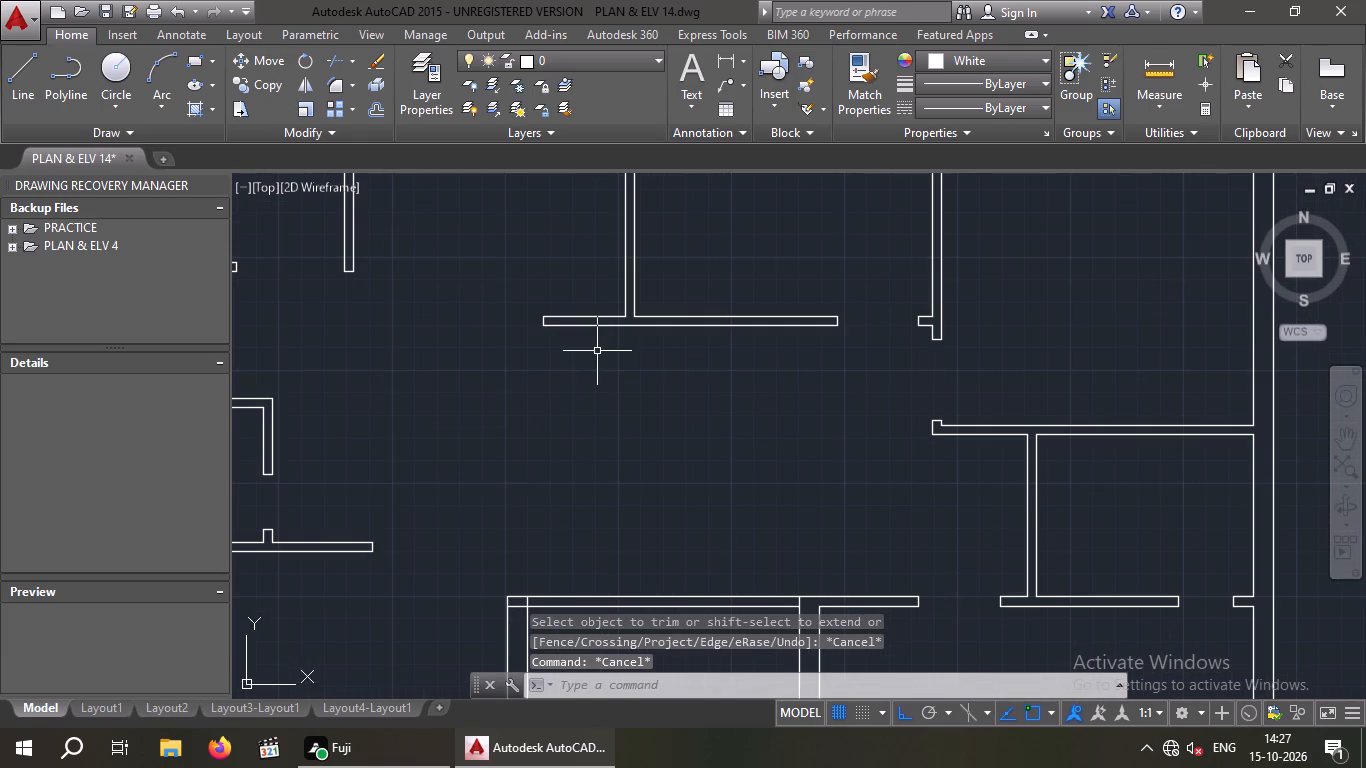
key("e")
key("x")
key("space")
key("space")
left_click(623, 296)
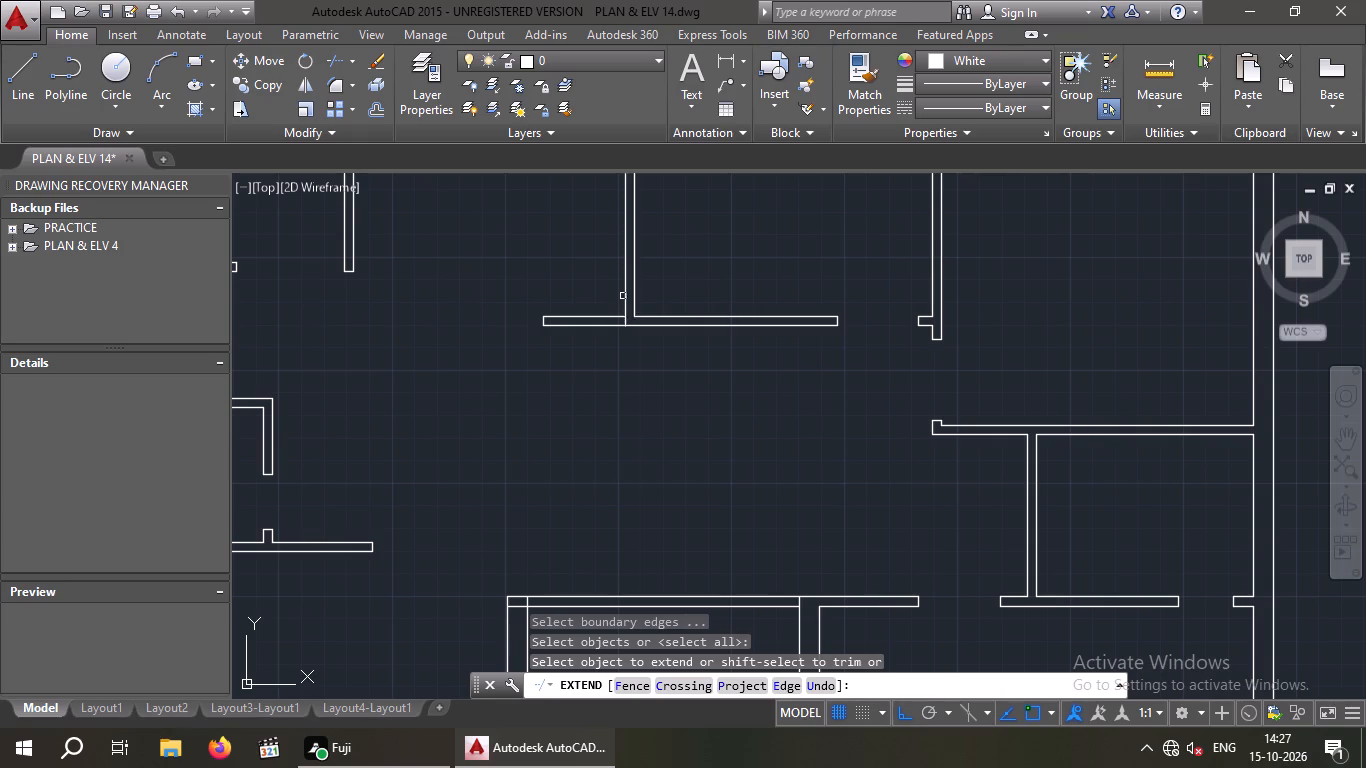
key("Escape")
key("Escape")
Remove the short horizontal wall stub left of the middle top partition by trimming its lower line and deleting the remaining two pieces.
key("t")
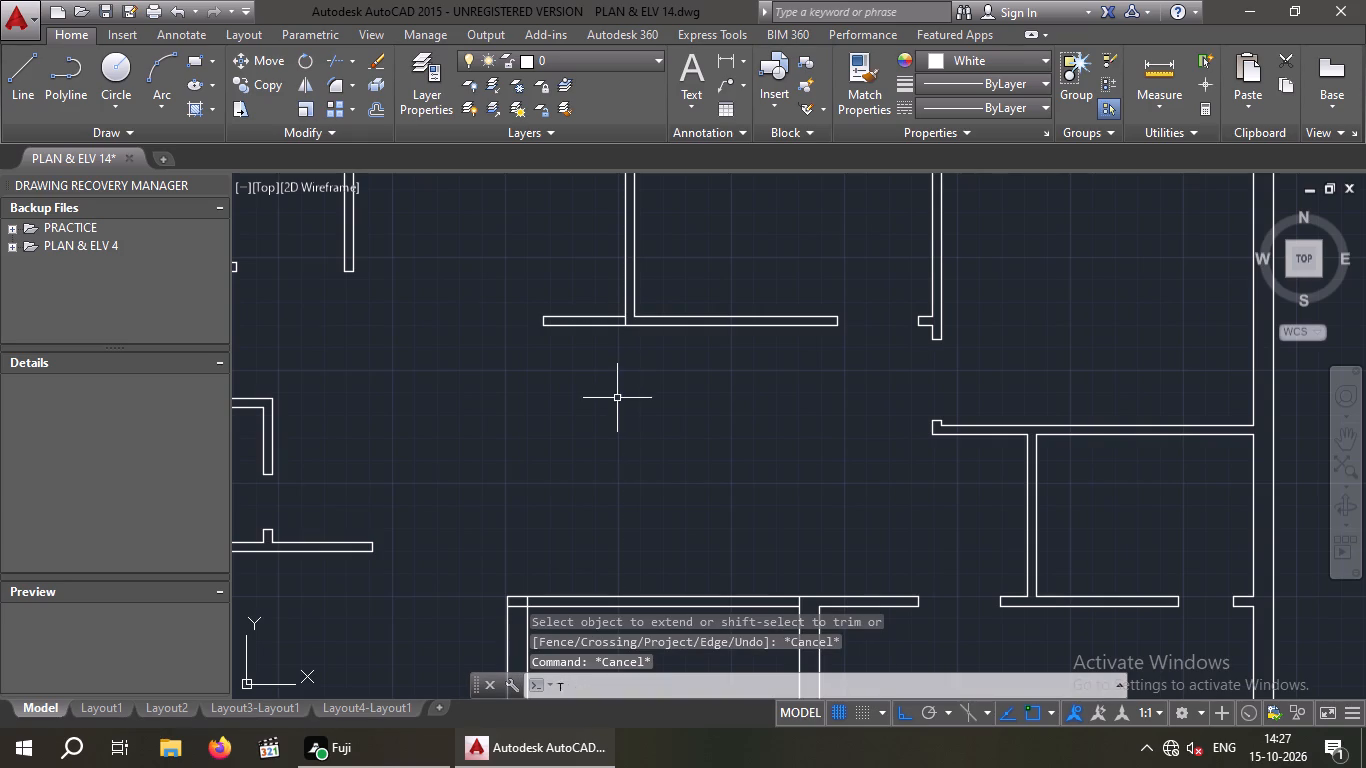
key("r")
key("space")
key("space")
left_click_drag(607, 399, 566, 357)
left_click(563, 307)
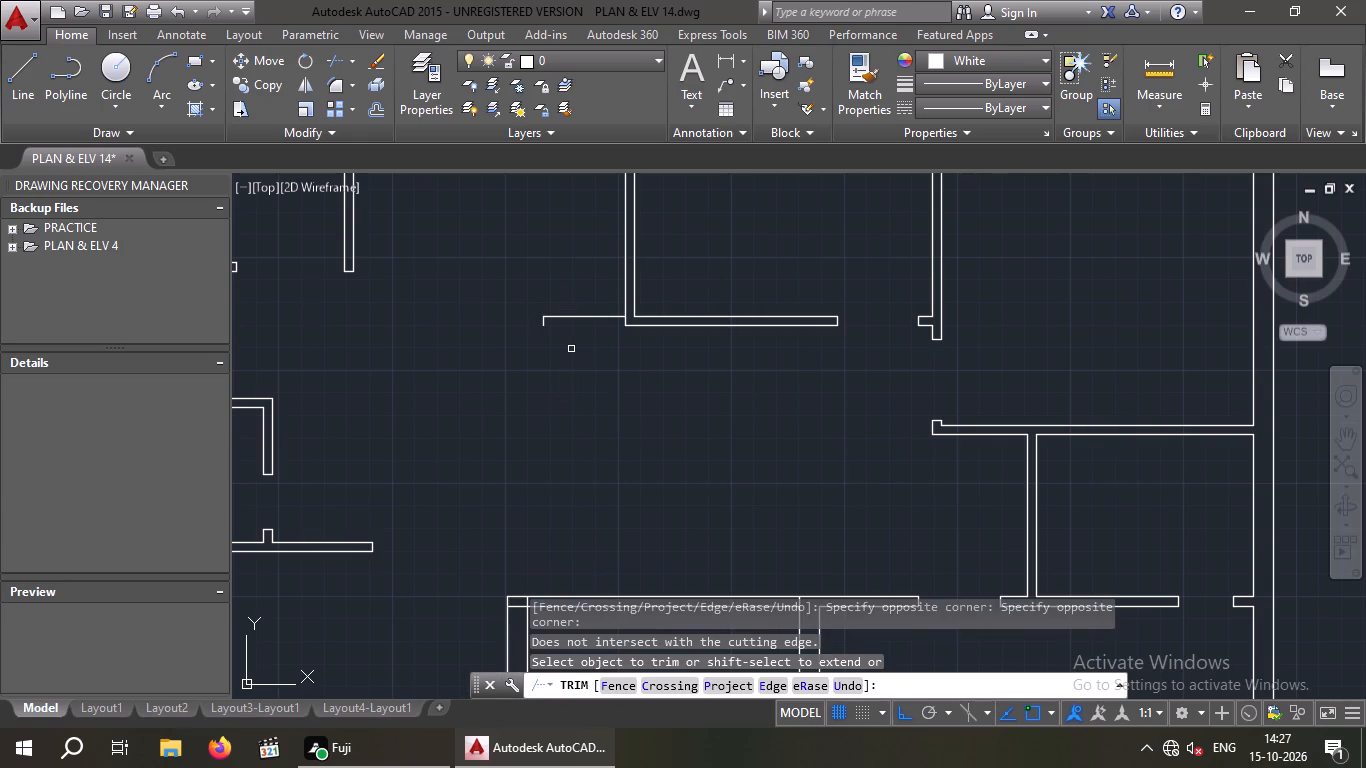
key("Escape")
key("Escape")
left_click_drag(600, 360, 571, 323)
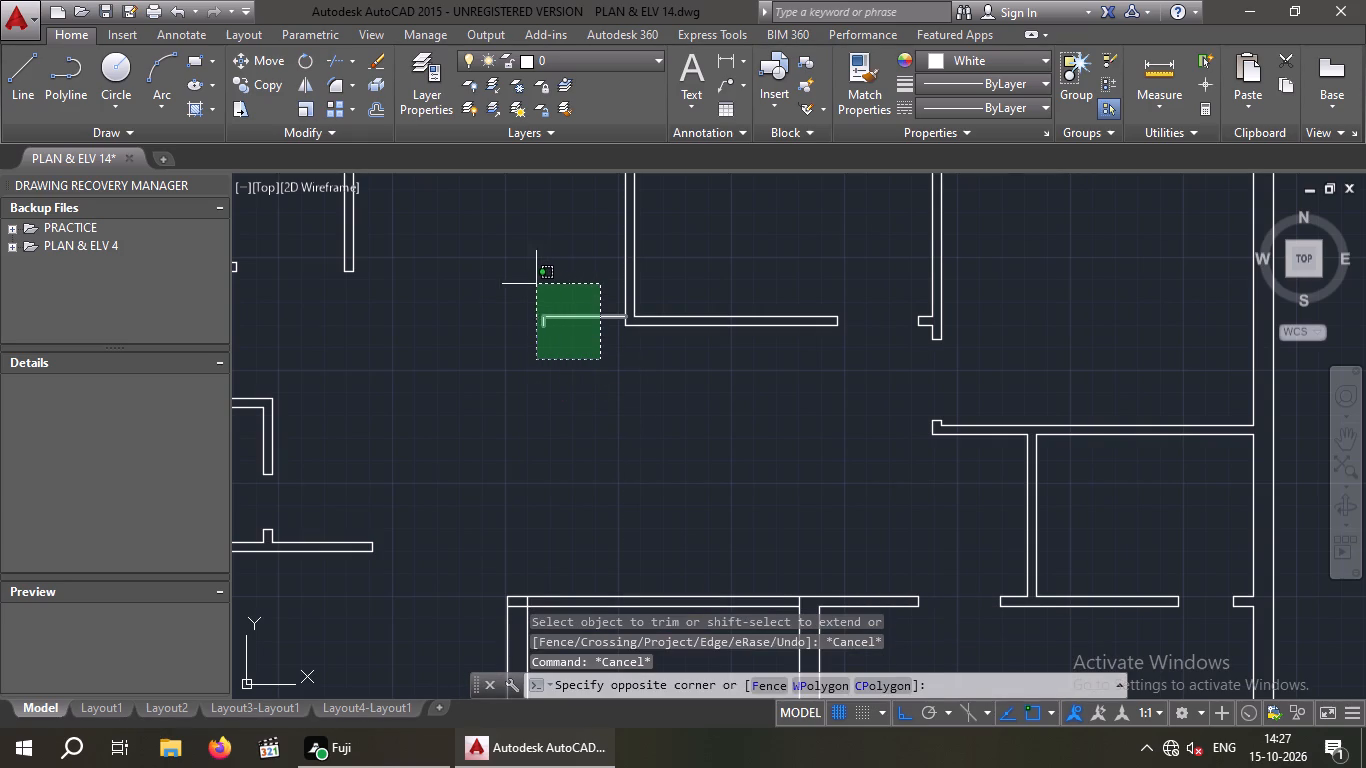
left_click(536, 284)
key("Delete")
Trim the top outer wall's inner line where the three vertical top partitions meet it, opening each junction.
scroll(533, 308, "down", 2)
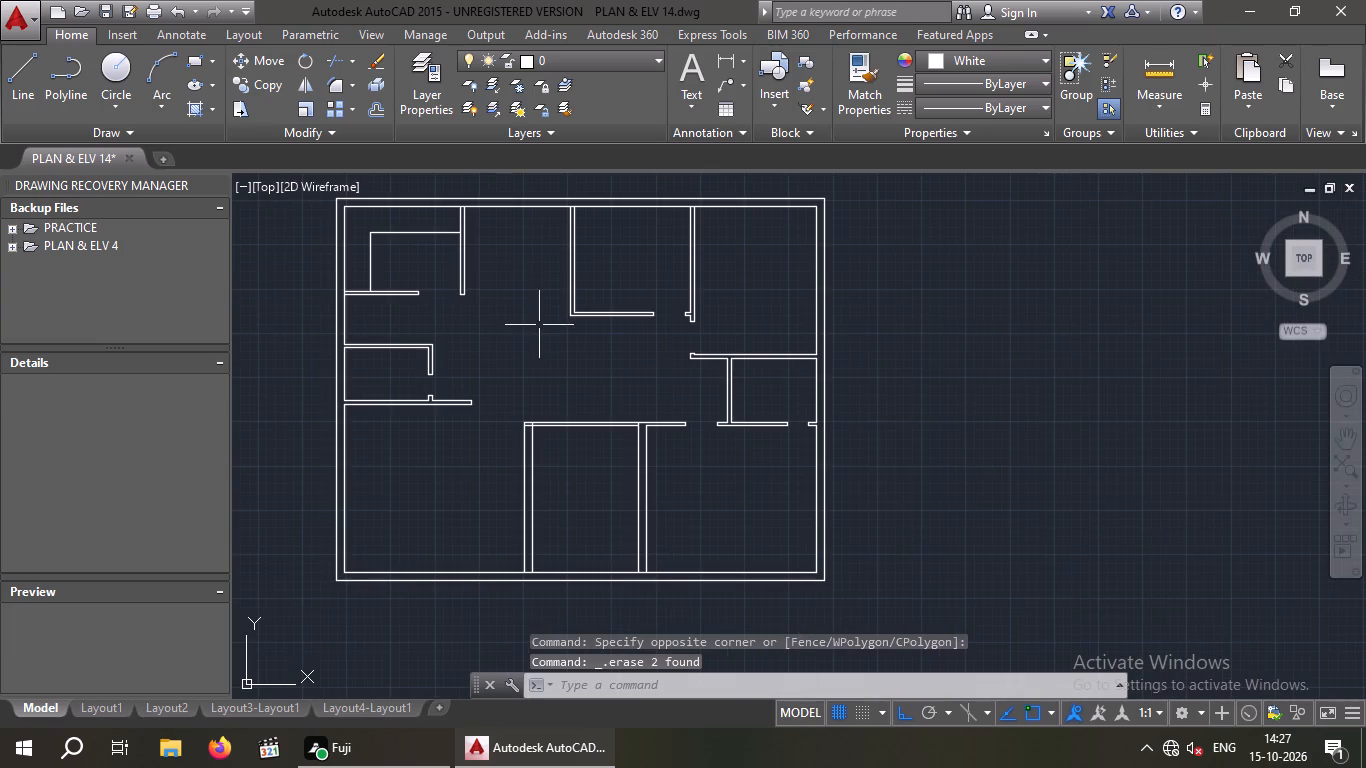
middle_click_drag(539, 326, 463, 369)
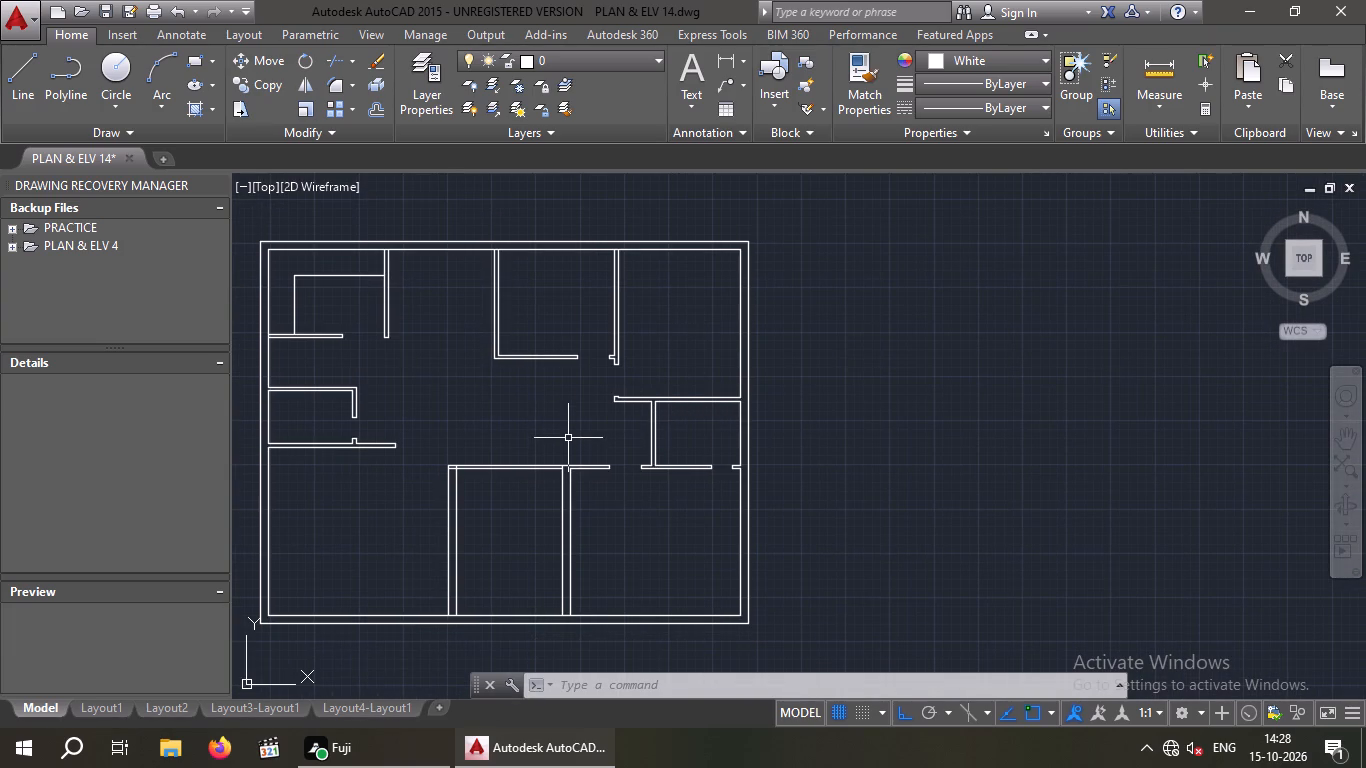
key("t")
key("r")
key("space")
key("space")
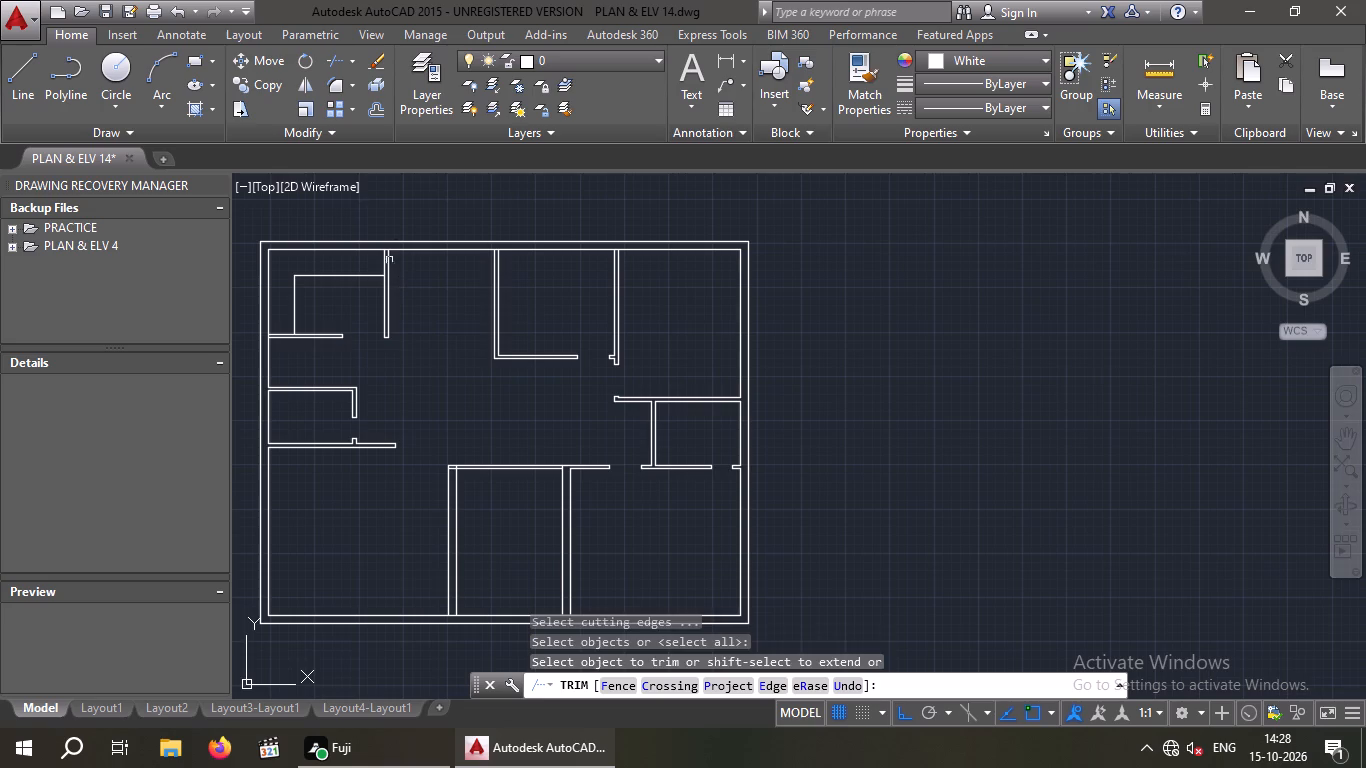
scroll(379, 245, "up", 5)
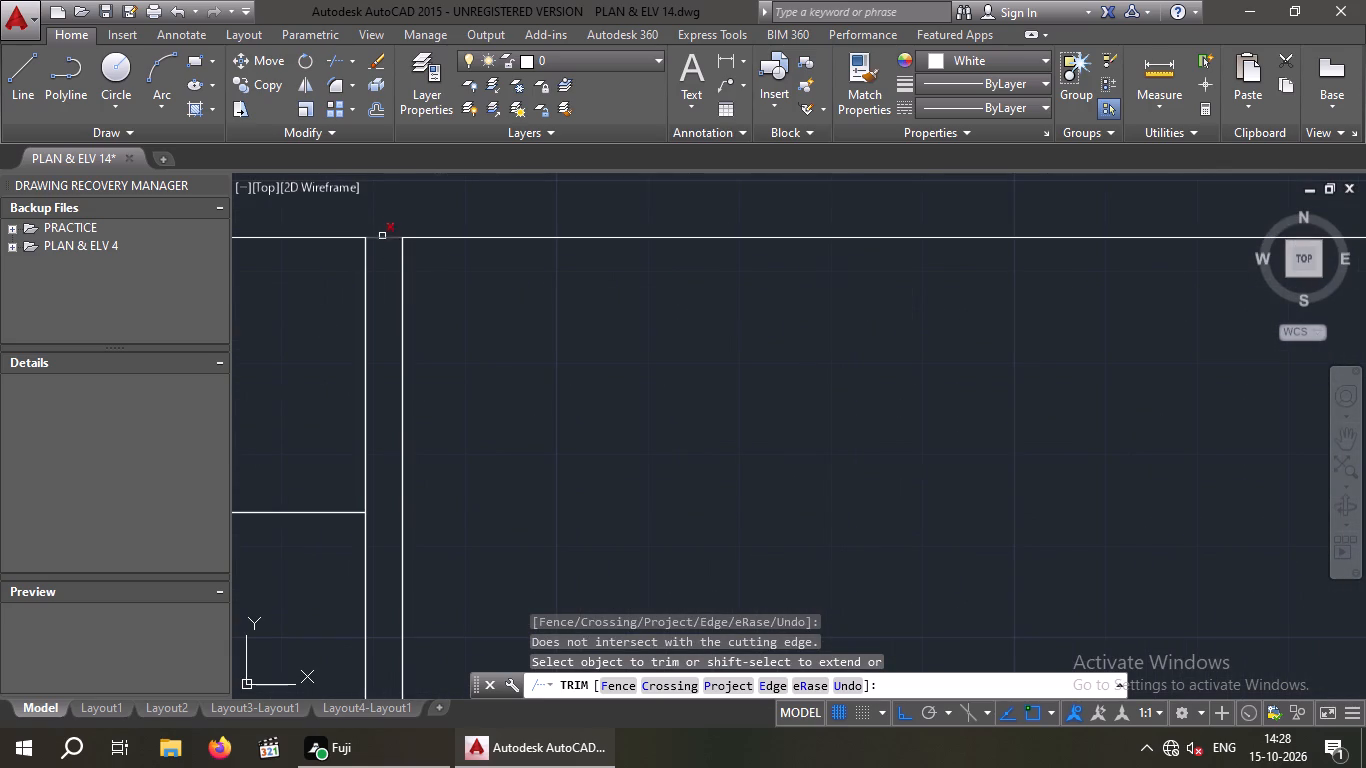
left_click(382, 238)
scroll(398, 249, "down", 2)
scroll(841, 248, "up", 1)
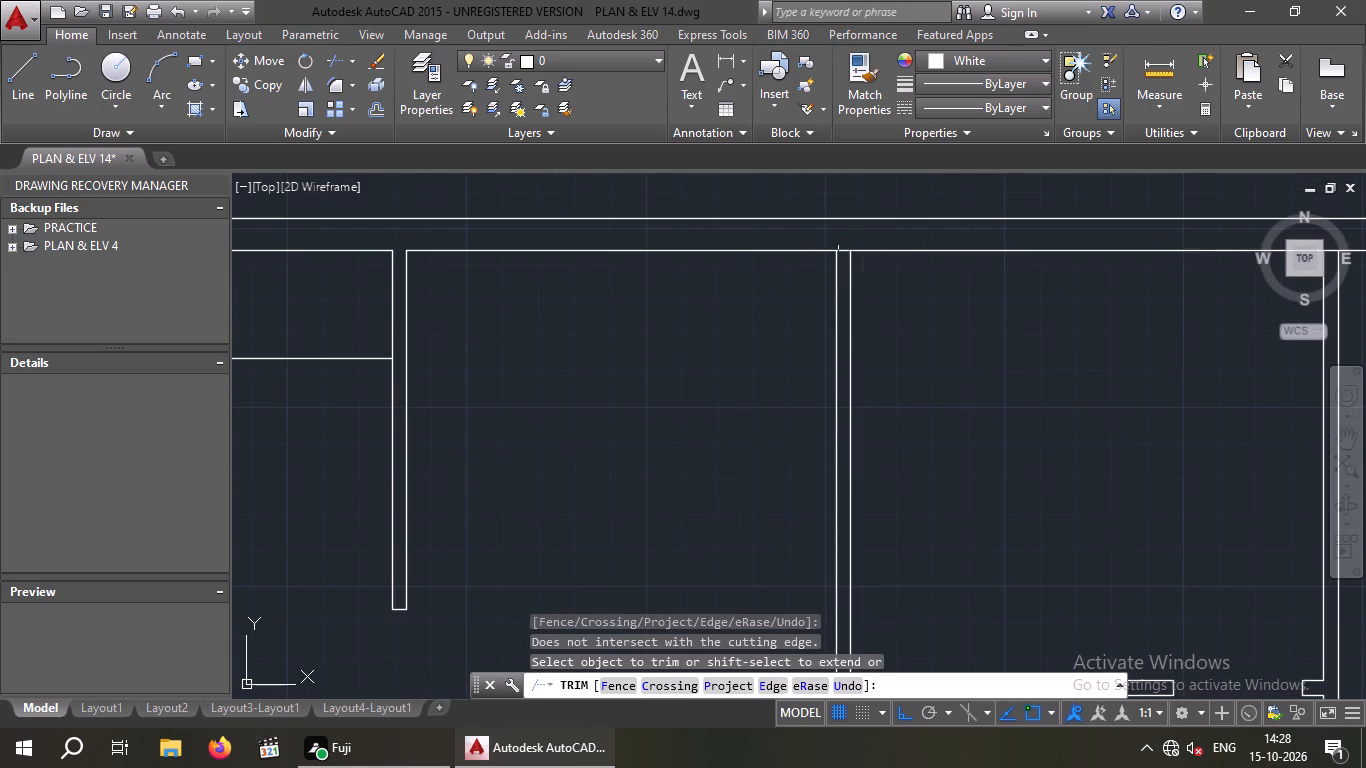
scroll(841, 248, "up", 2)
left_click(847, 259)
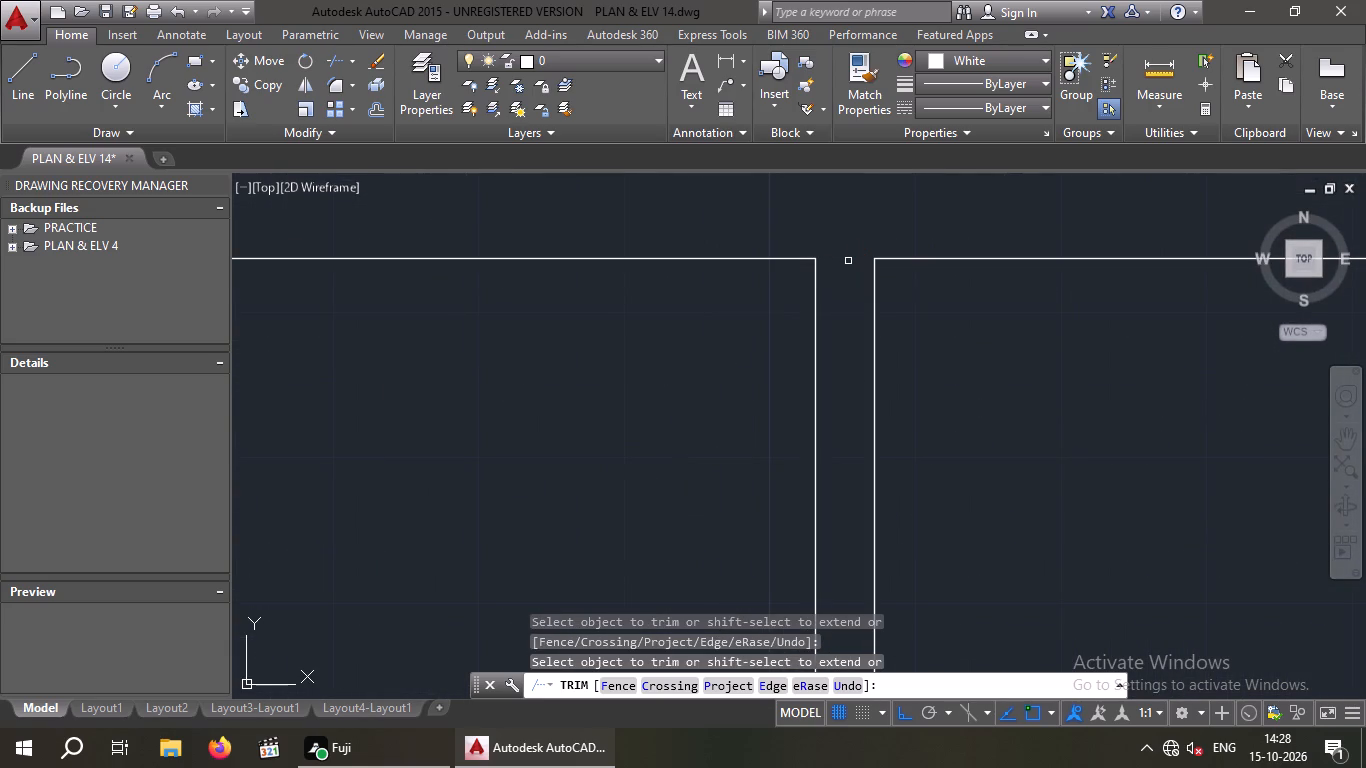
scroll(743, 364, "down", 3)
middle_click_drag(661, 411, 511, 415)
scroll(494, 414, "down", 2)
middle_click_drag(685, 430, 535, 466)
scroll(579, 426, "up", 4)
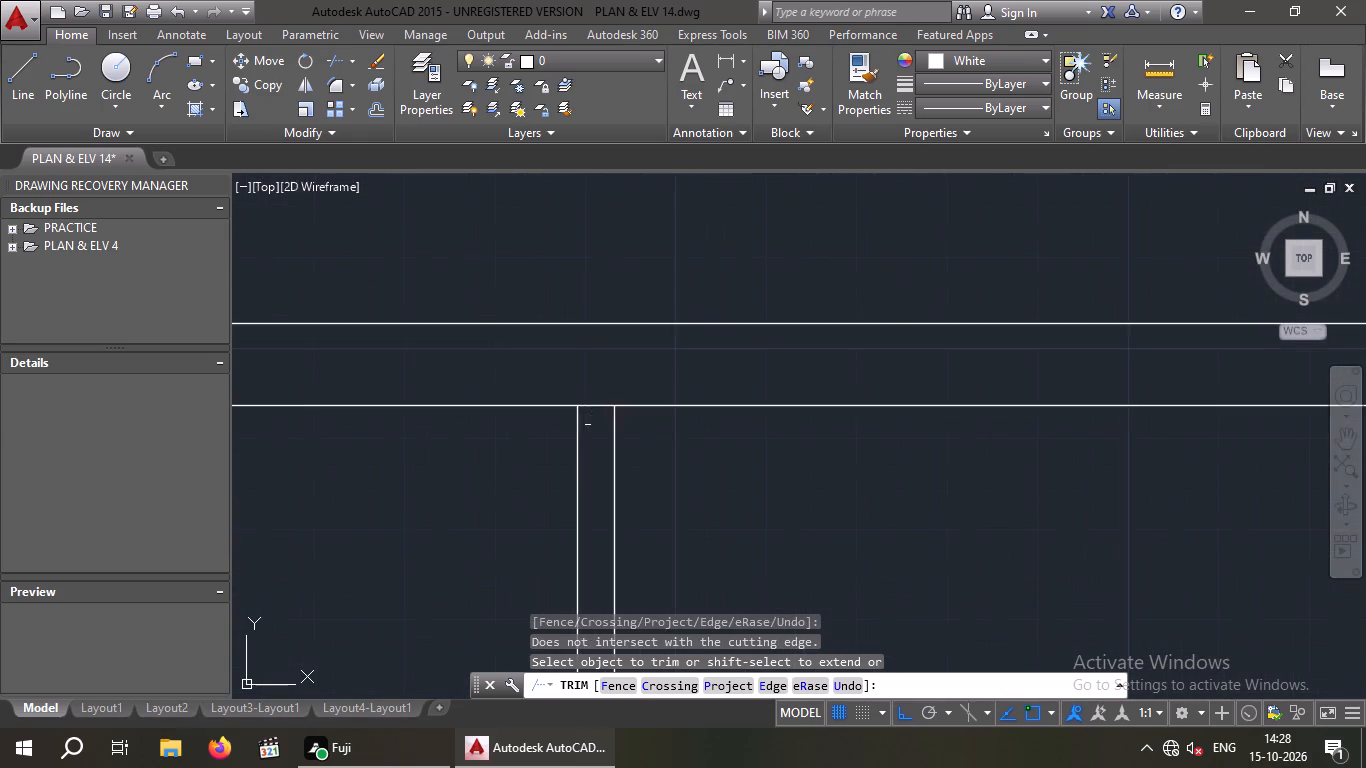
scroll(588, 412, "up", 2)
left_click(602, 394)
scroll(602, 394, "down", 3)
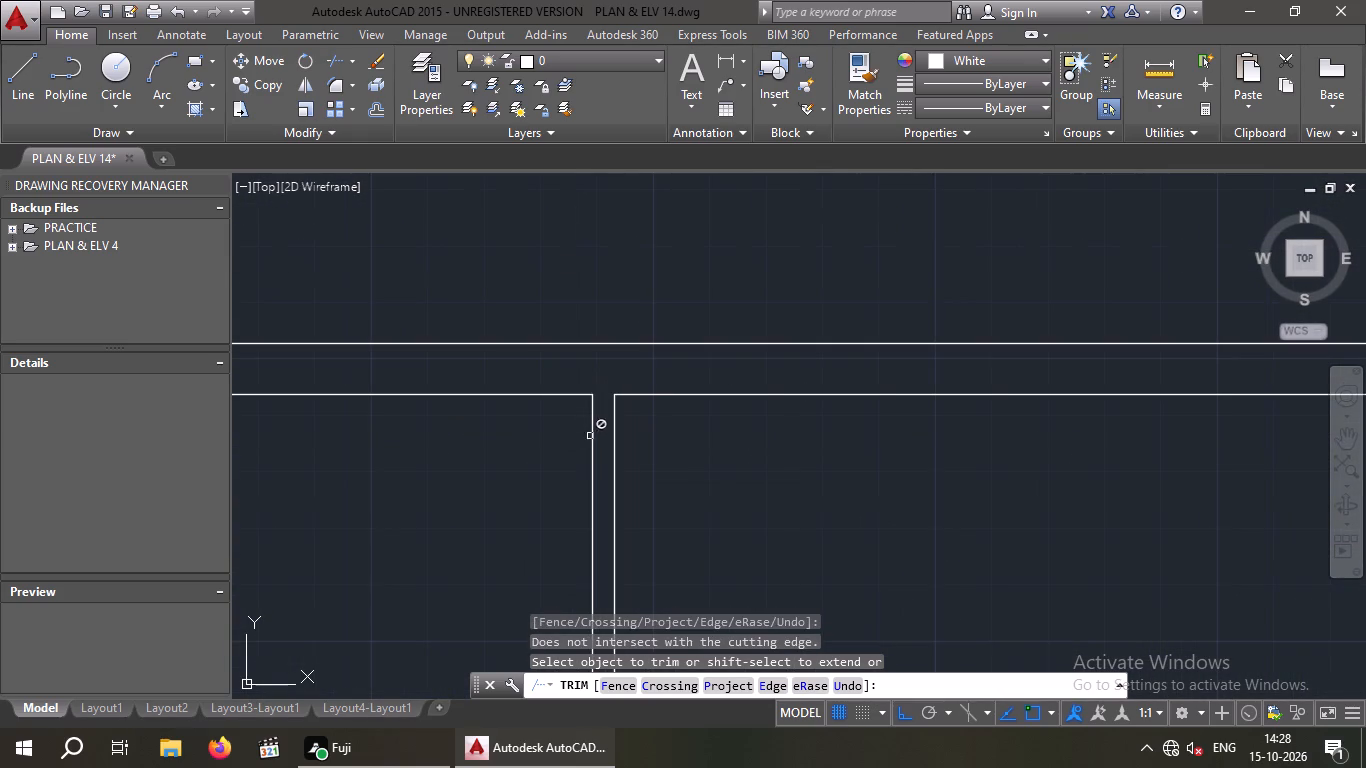
scroll(813, 472, "down", 2)
middle_click_drag(781, 471, 687, 449)
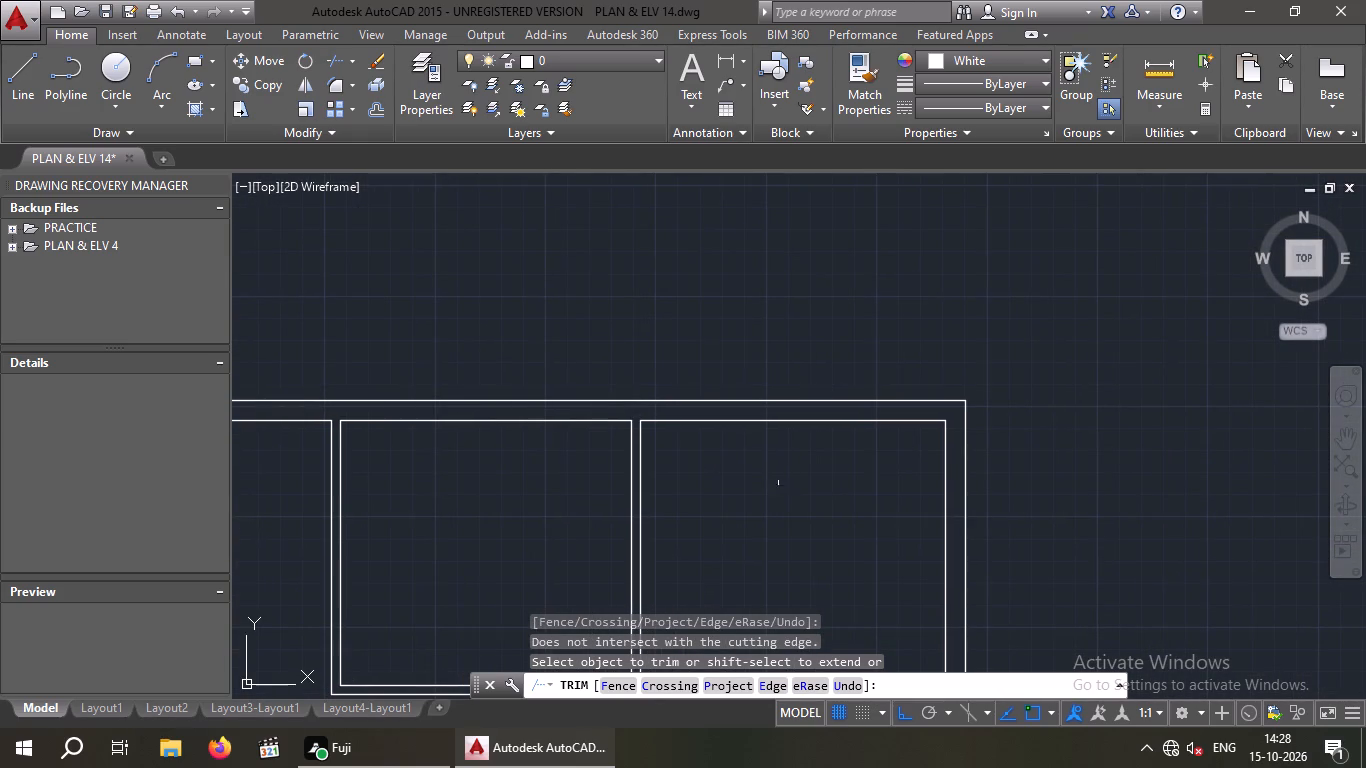
middle_click_drag(775, 501, 742, 384)
scroll(770, 442, "down", 1)
middle_click_drag(759, 470, 743, 394)
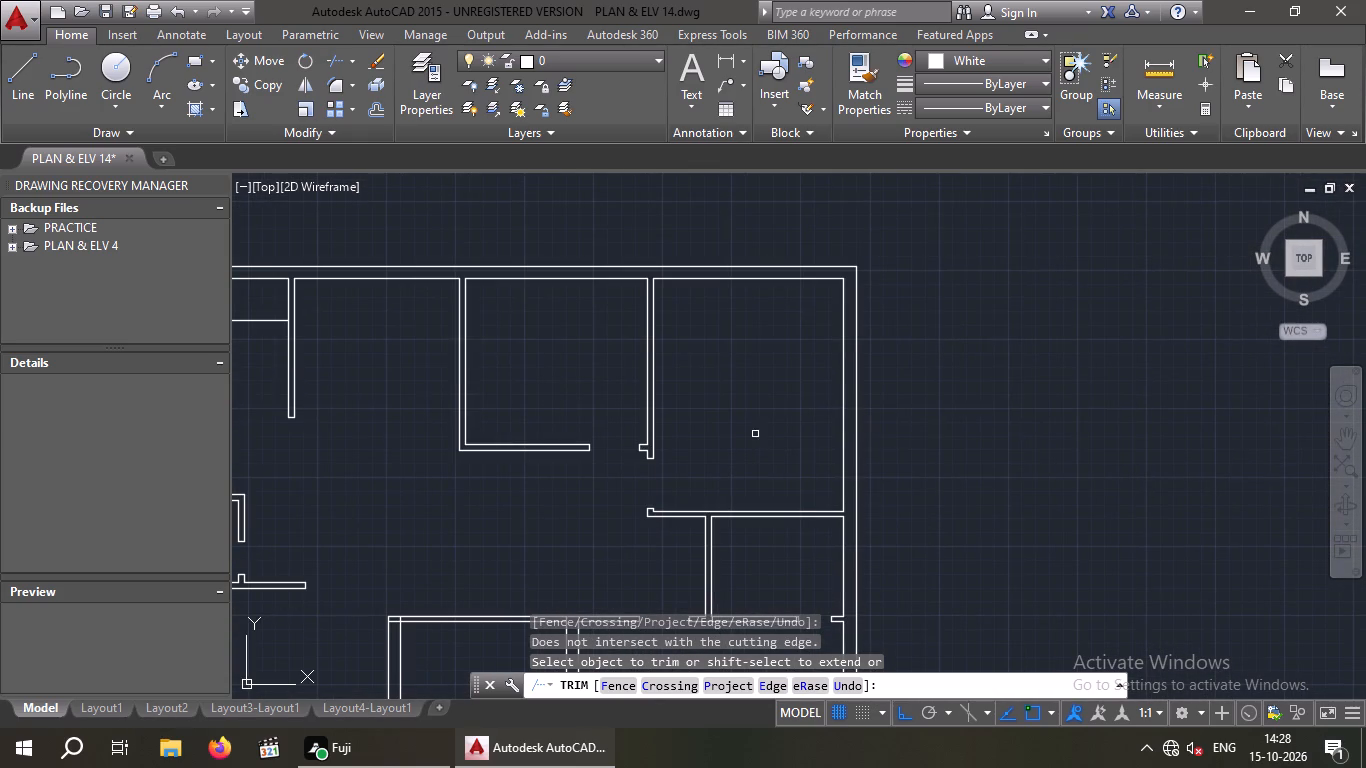
key("Escape")
key("Escape")
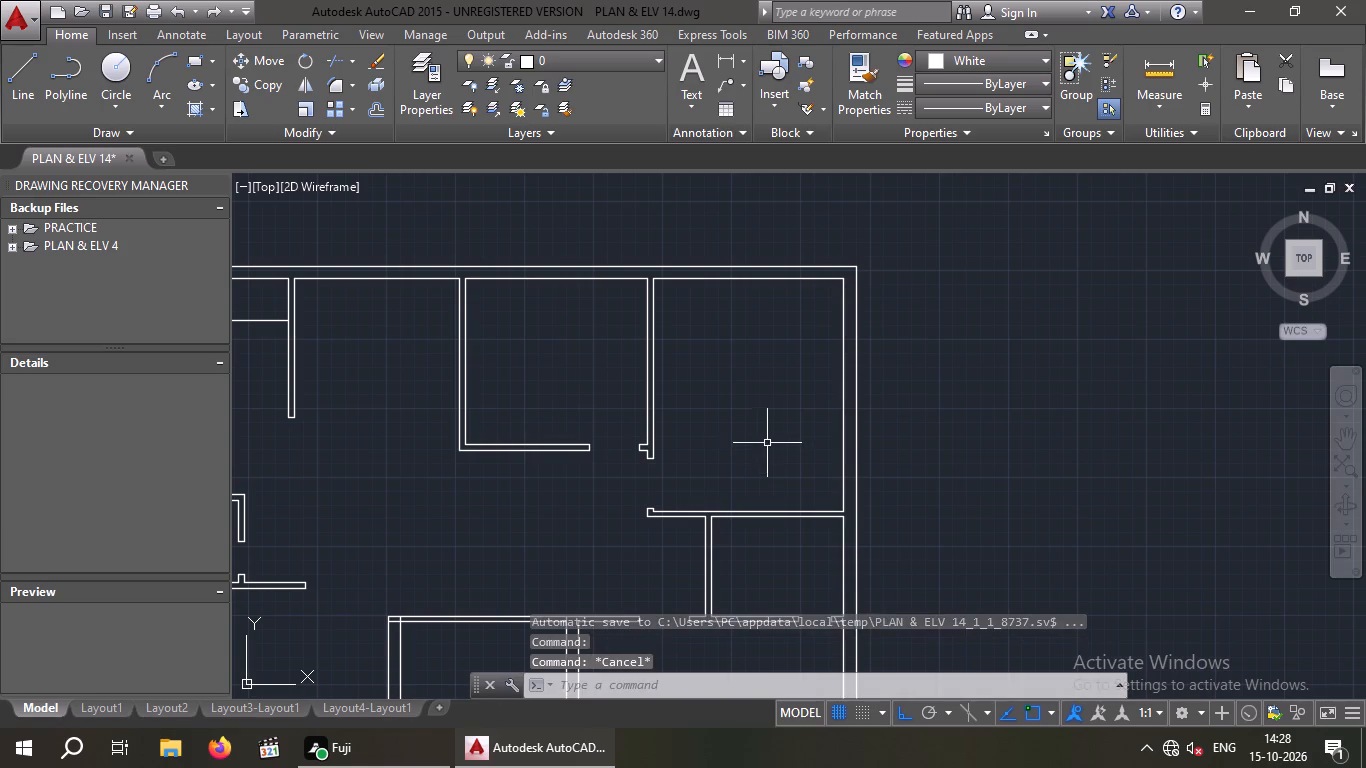
Trim the left outer wall's inner line between the two lines of the top-left room's bottom wall.
middle_click_drag(767, 440, 823, 416)
scroll(802, 422, "down", 2)
scroll(614, 436, "up", 2)
middle_click_drag(674, 440, 677, 440)
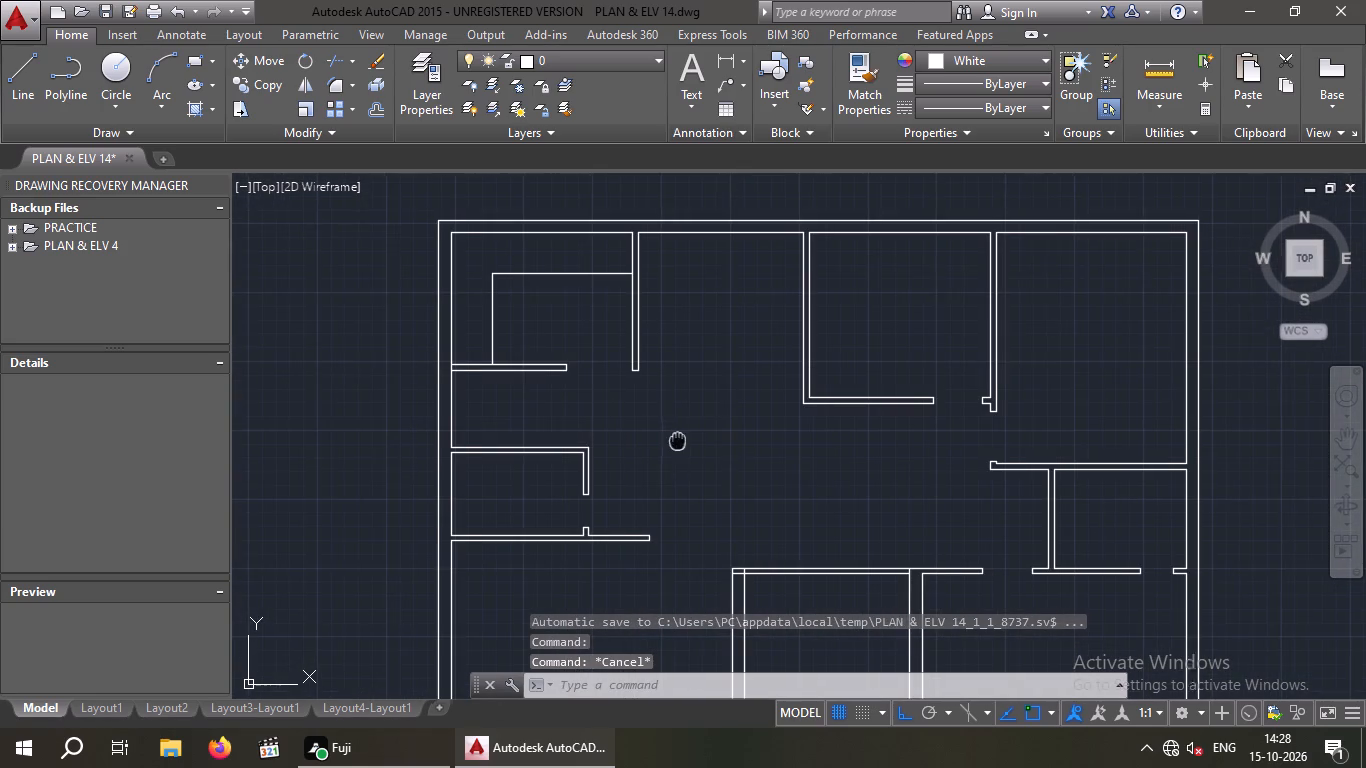
middle_click_drag(677, 440, 687, 440)
key("t")
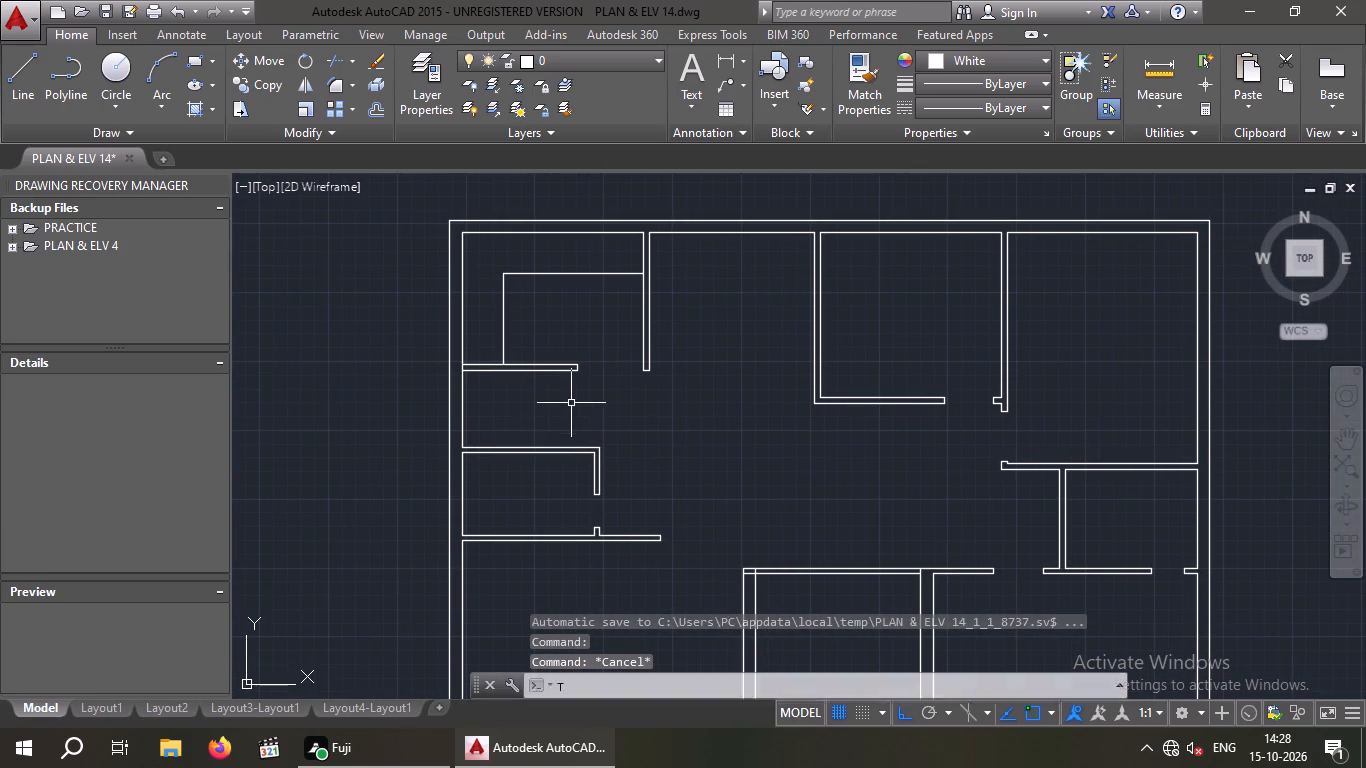
key("r")
key("space")
key("space")
scroll(464, 375, "up", 5)
left_click_drag(484, 344, 473, 344)
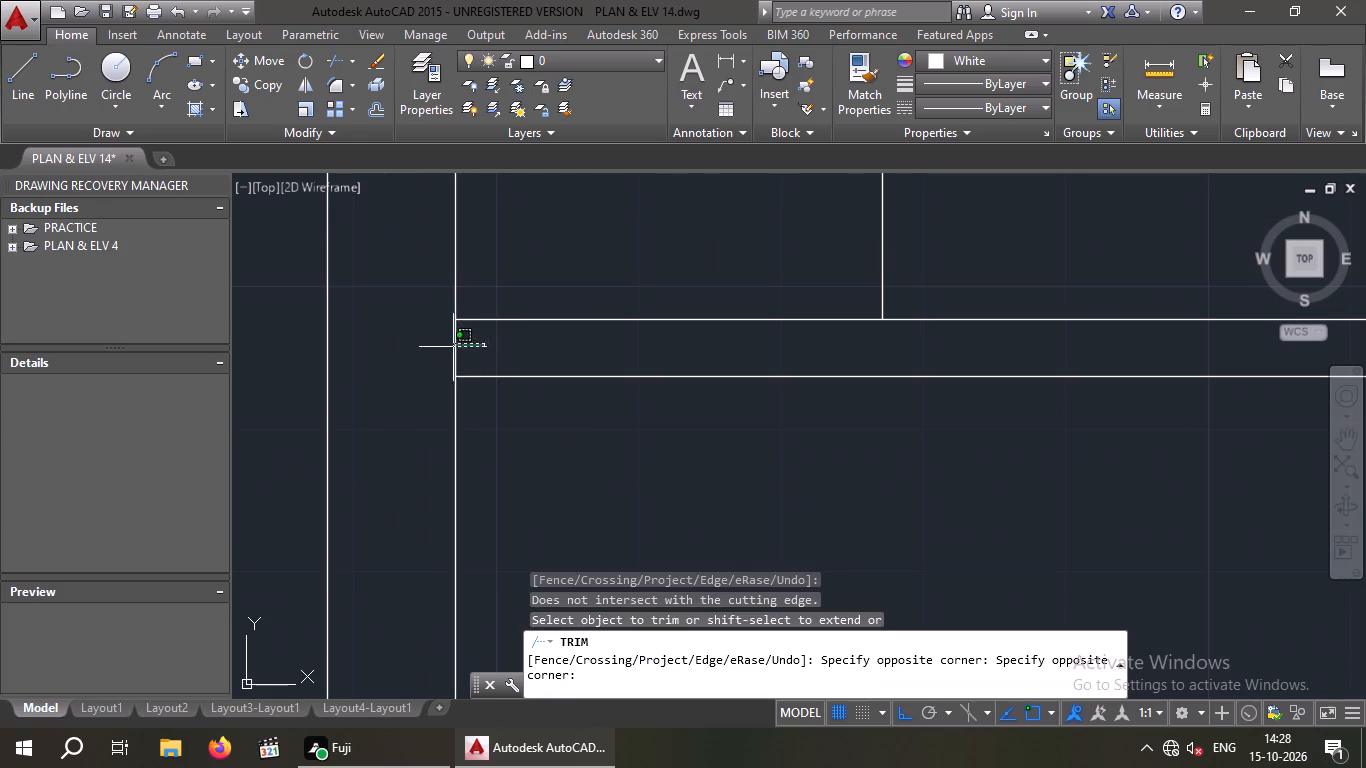
left_click(449, 348)
scroll(449, 348, "down", 4)
middle_click_drag(645, 450, 434, 395)
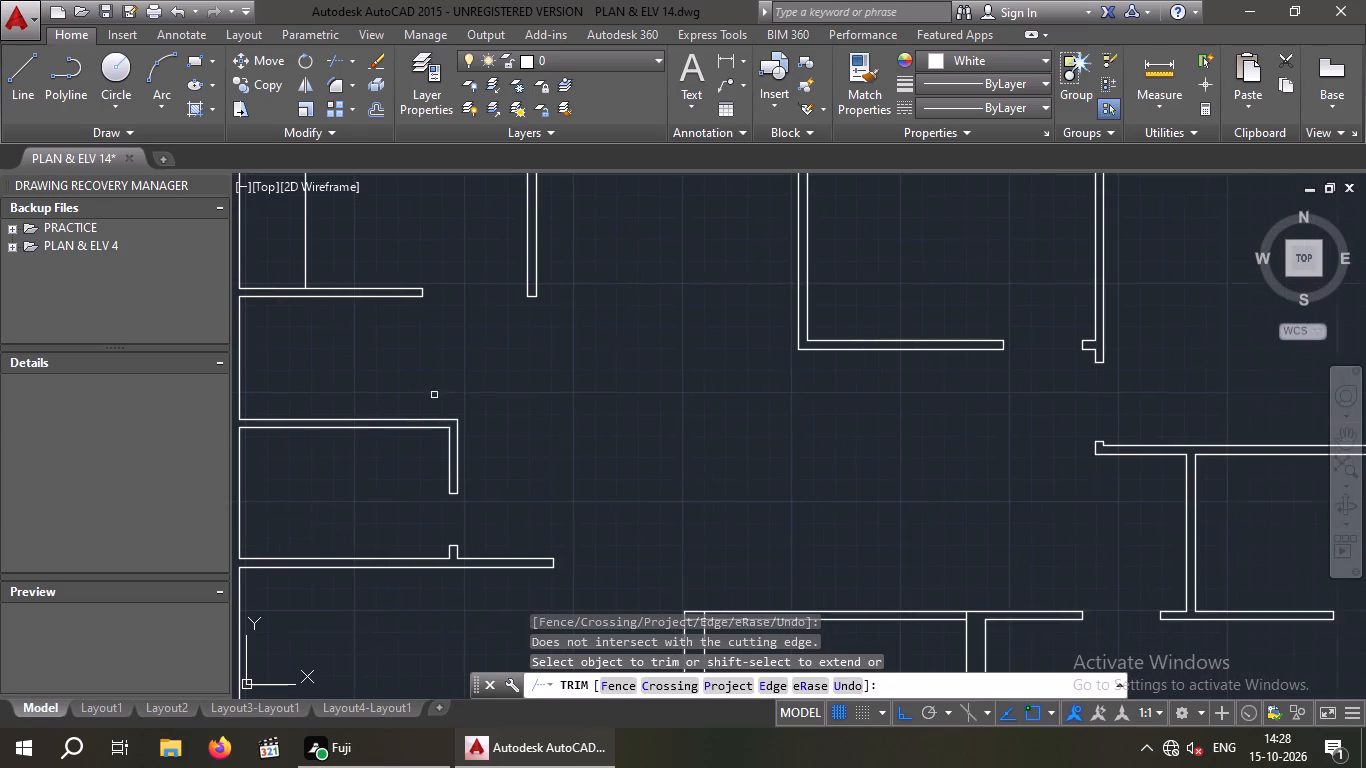
middle_click_drag(613, 410, 553, 351)
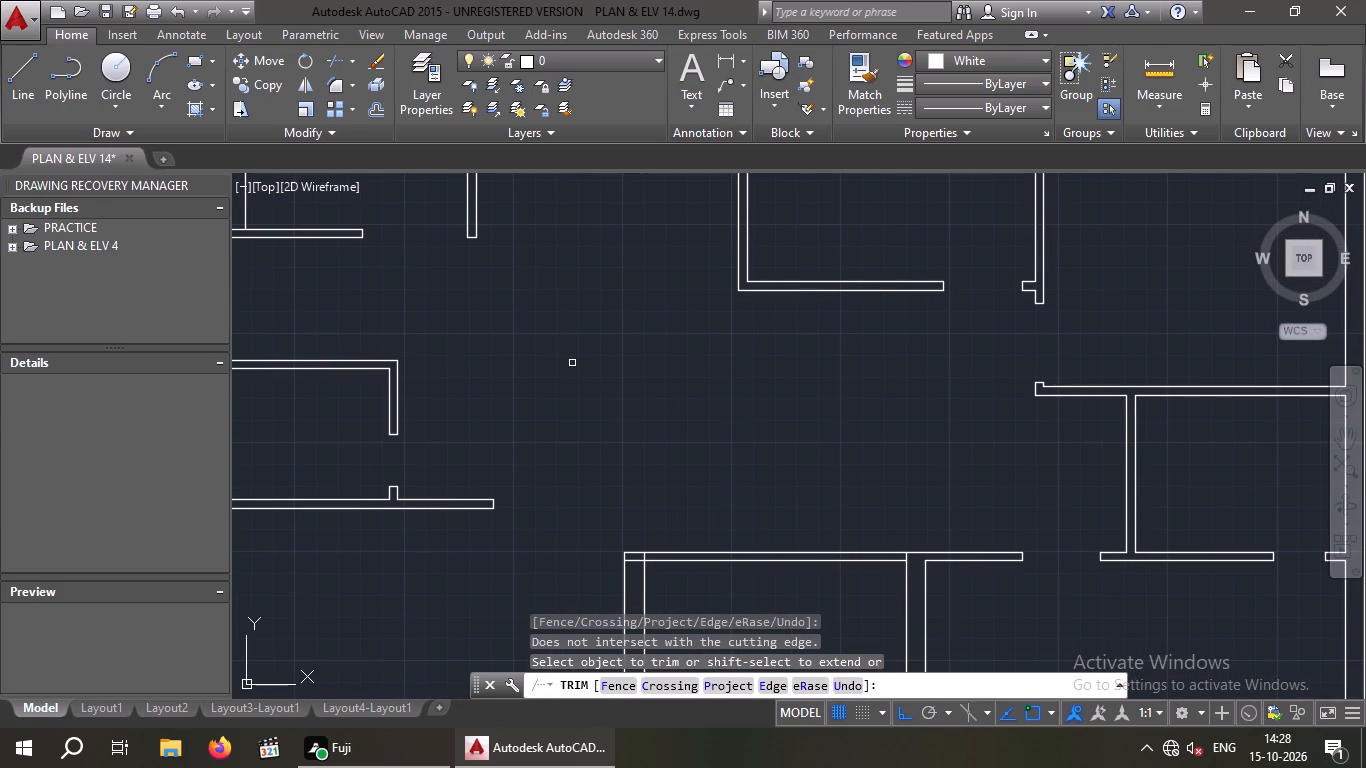
middle_click_drag(572, 362, 545, 288)
scroll(544, 280, "down", 2)
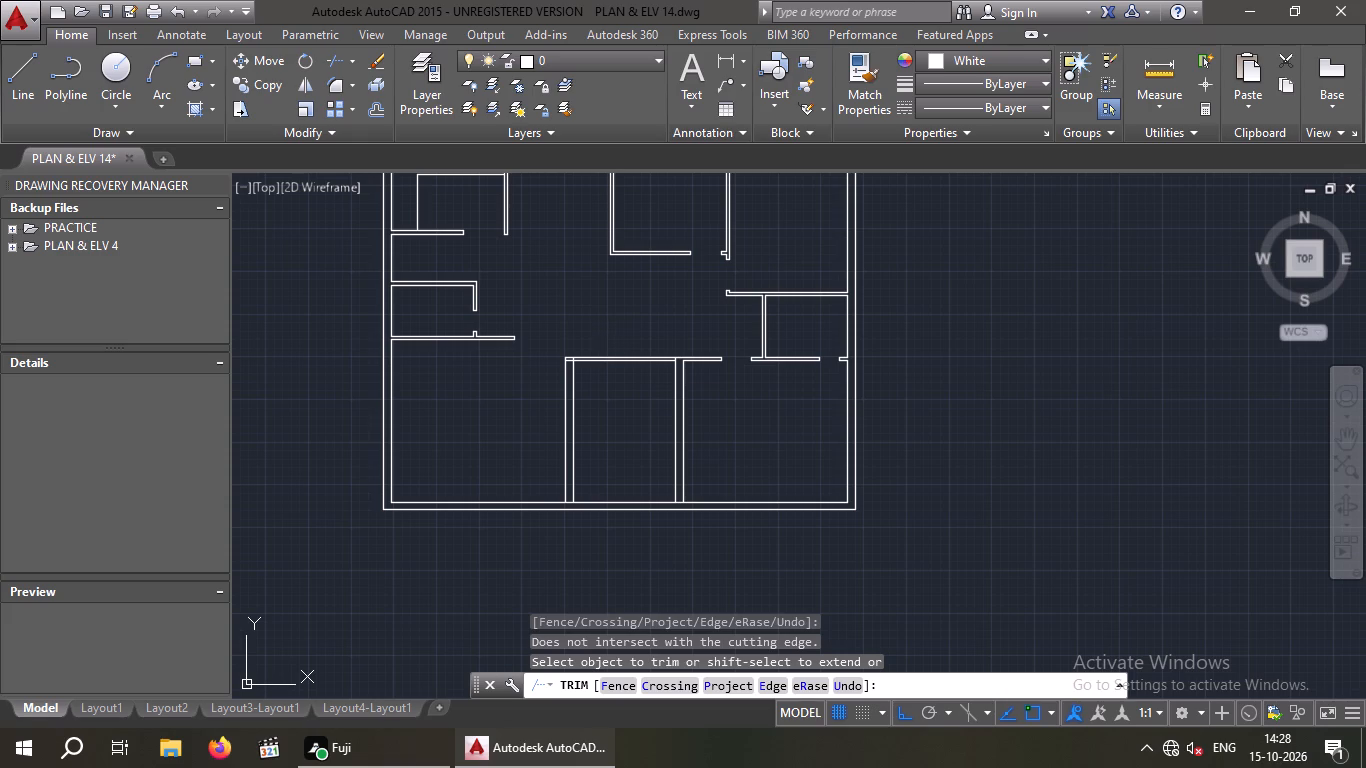
key("Escape")
key("Escape")
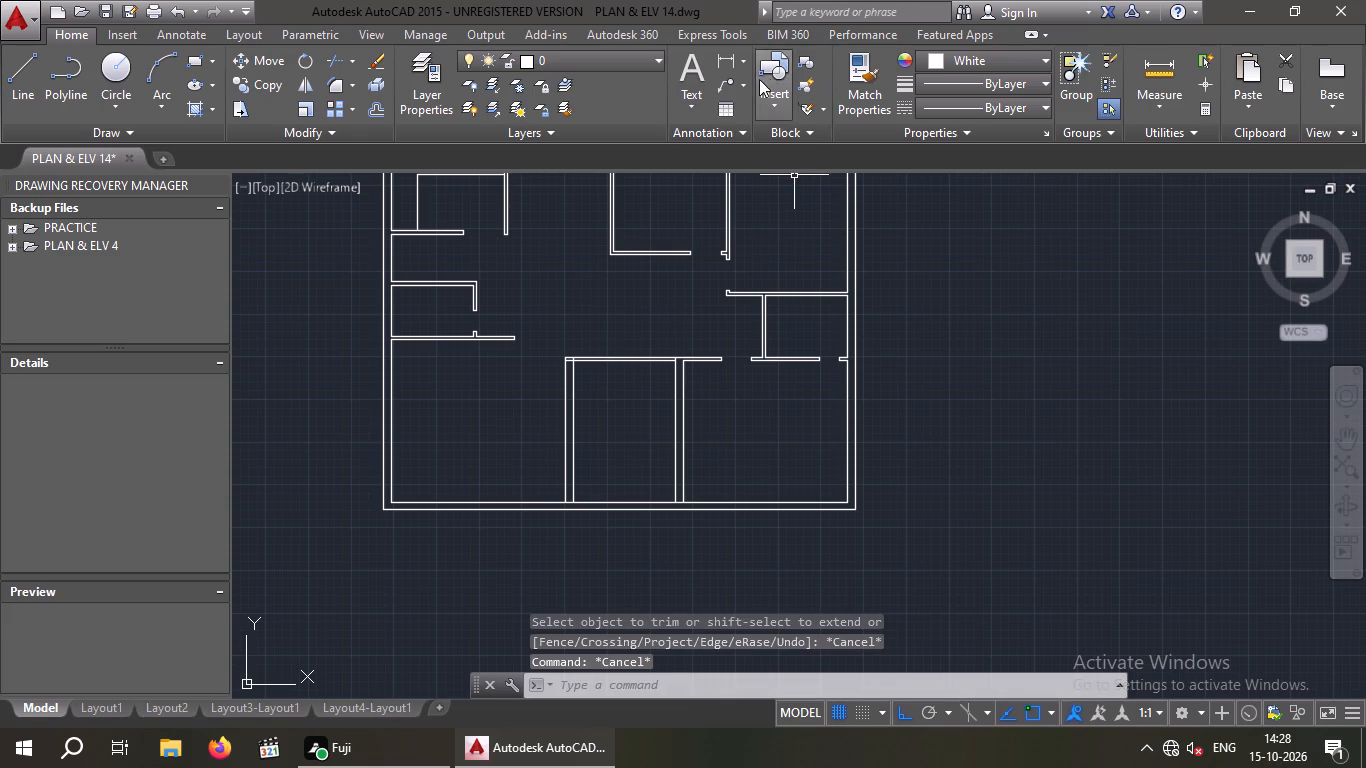
Measure the clear width of the bottom-middle room between its two partitions with a linear dimension.
left_click(725, 63)
scroll(580, 501, "up", 2)
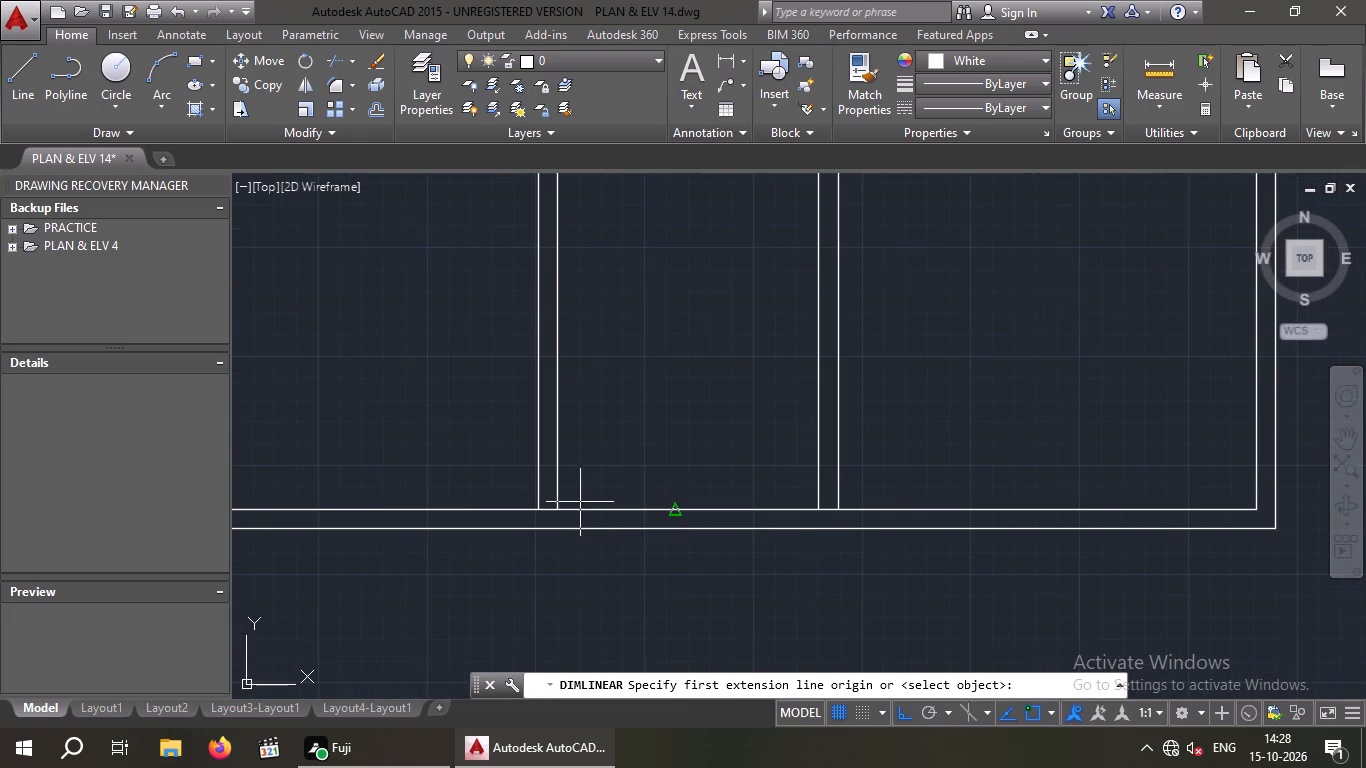
left_click_drag(552, 509, 581, 512)
left_click(819, 508)
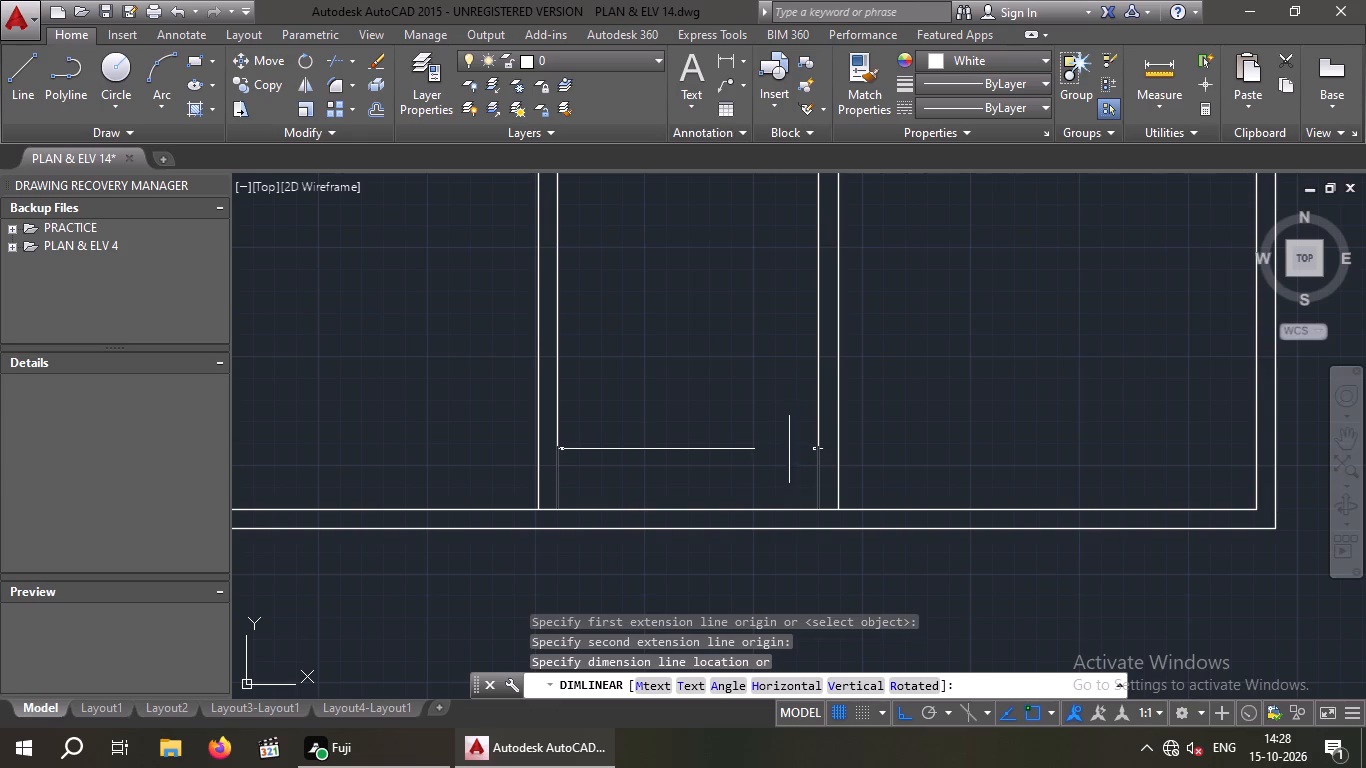
key("Escape")
key("Escape")
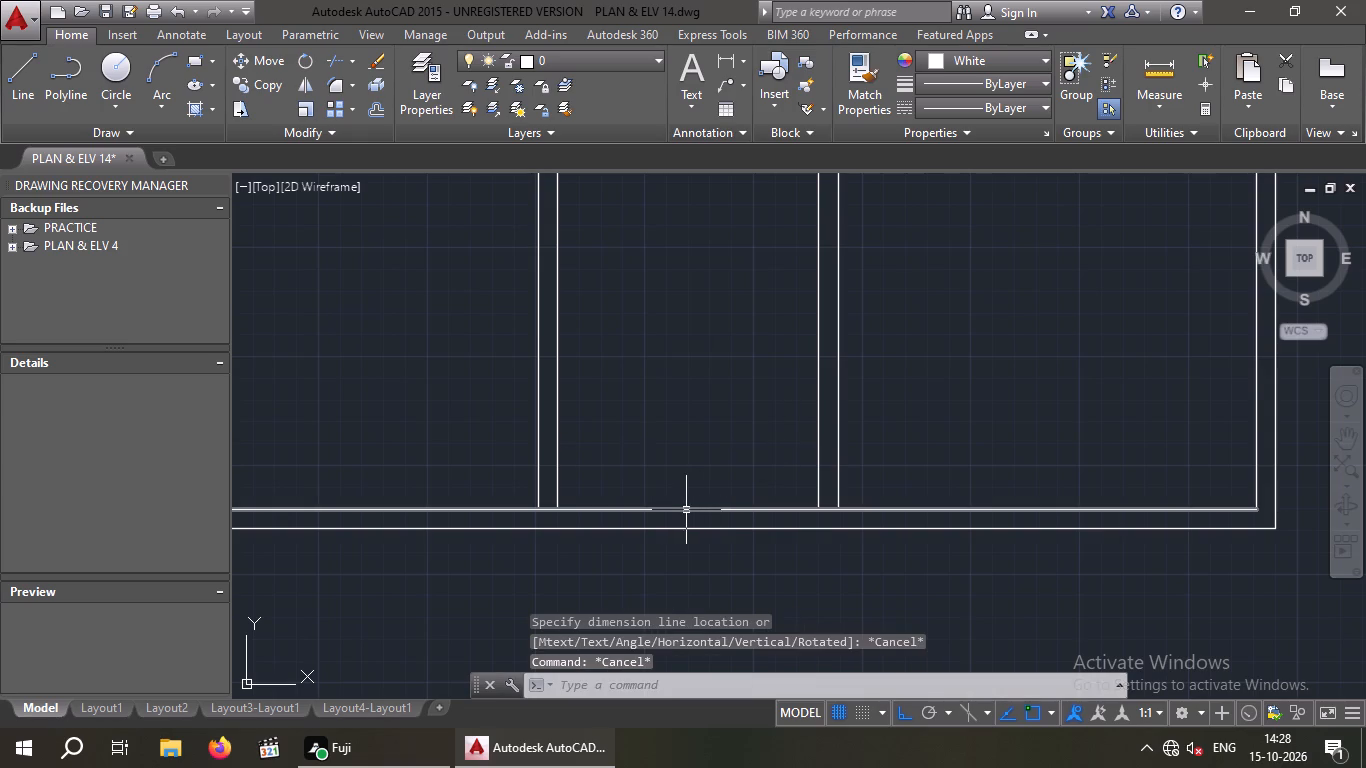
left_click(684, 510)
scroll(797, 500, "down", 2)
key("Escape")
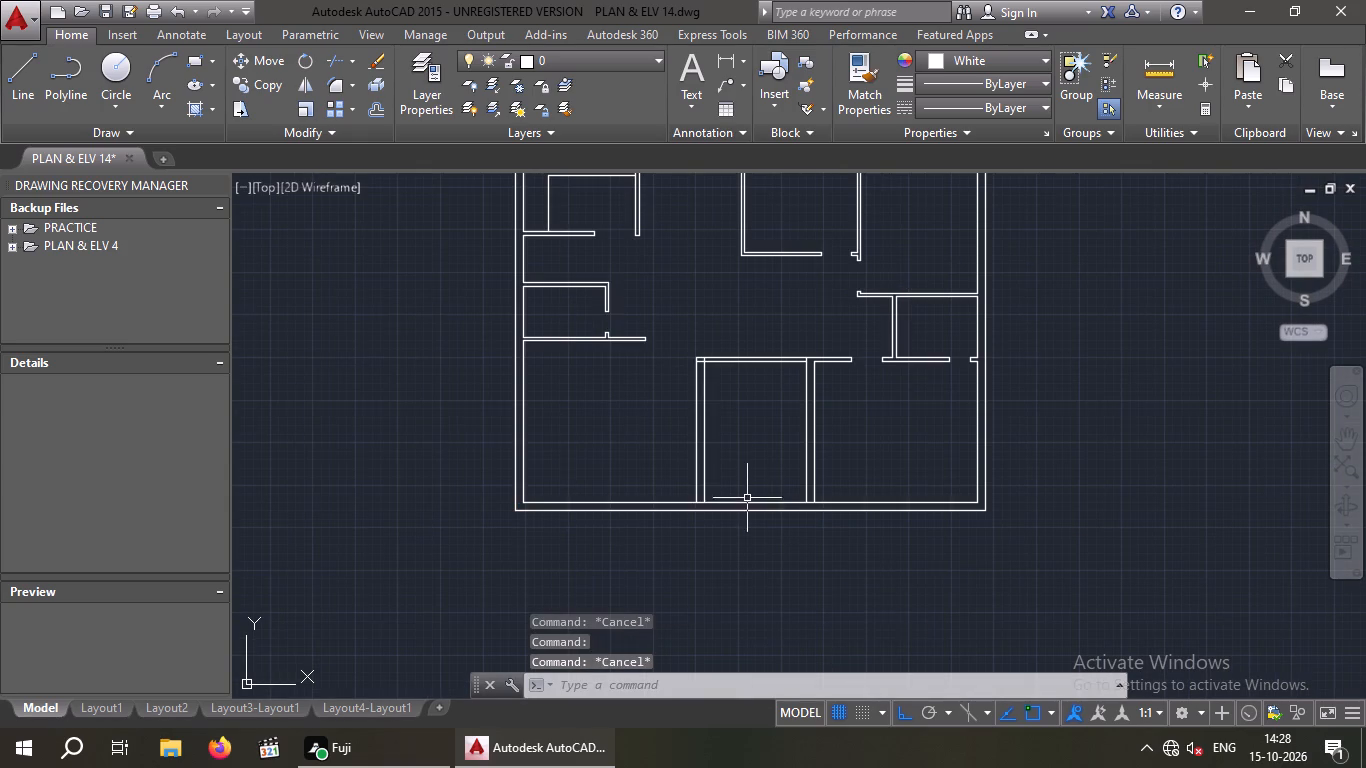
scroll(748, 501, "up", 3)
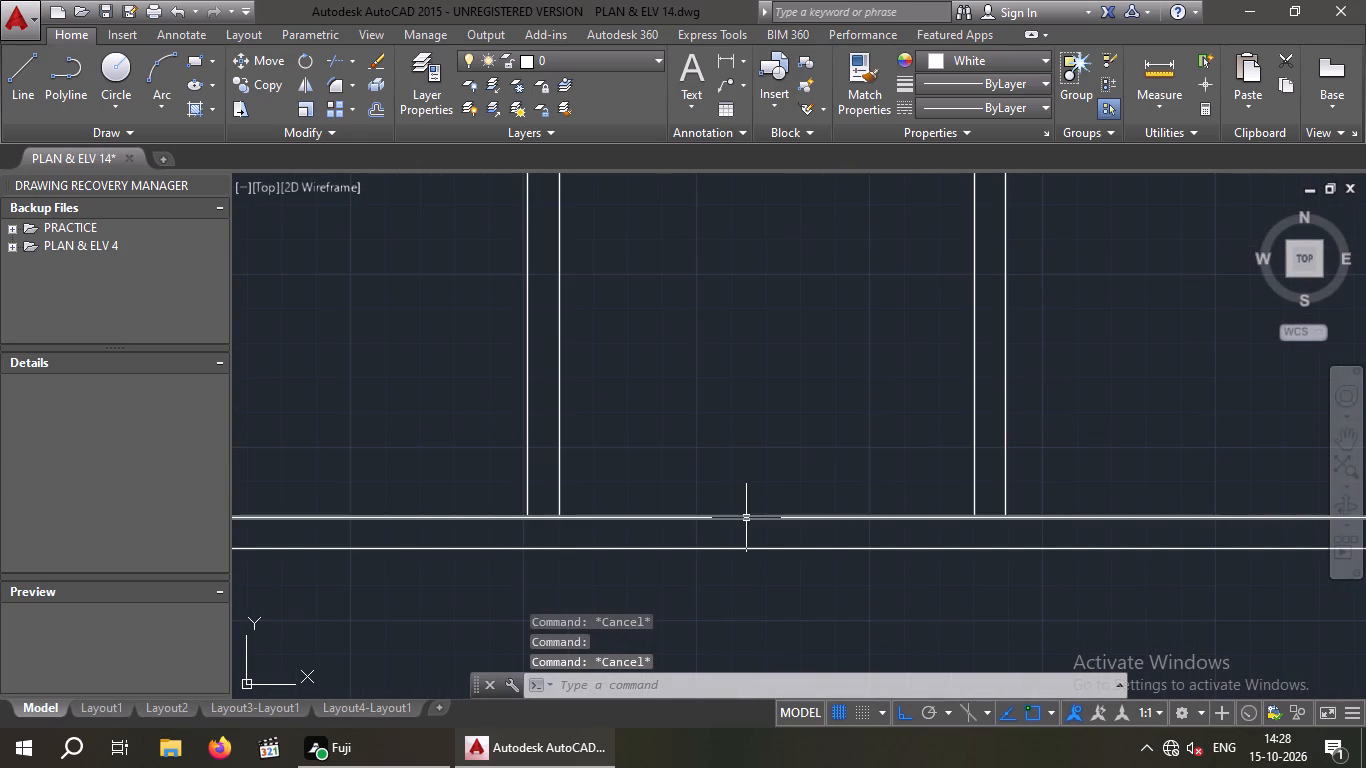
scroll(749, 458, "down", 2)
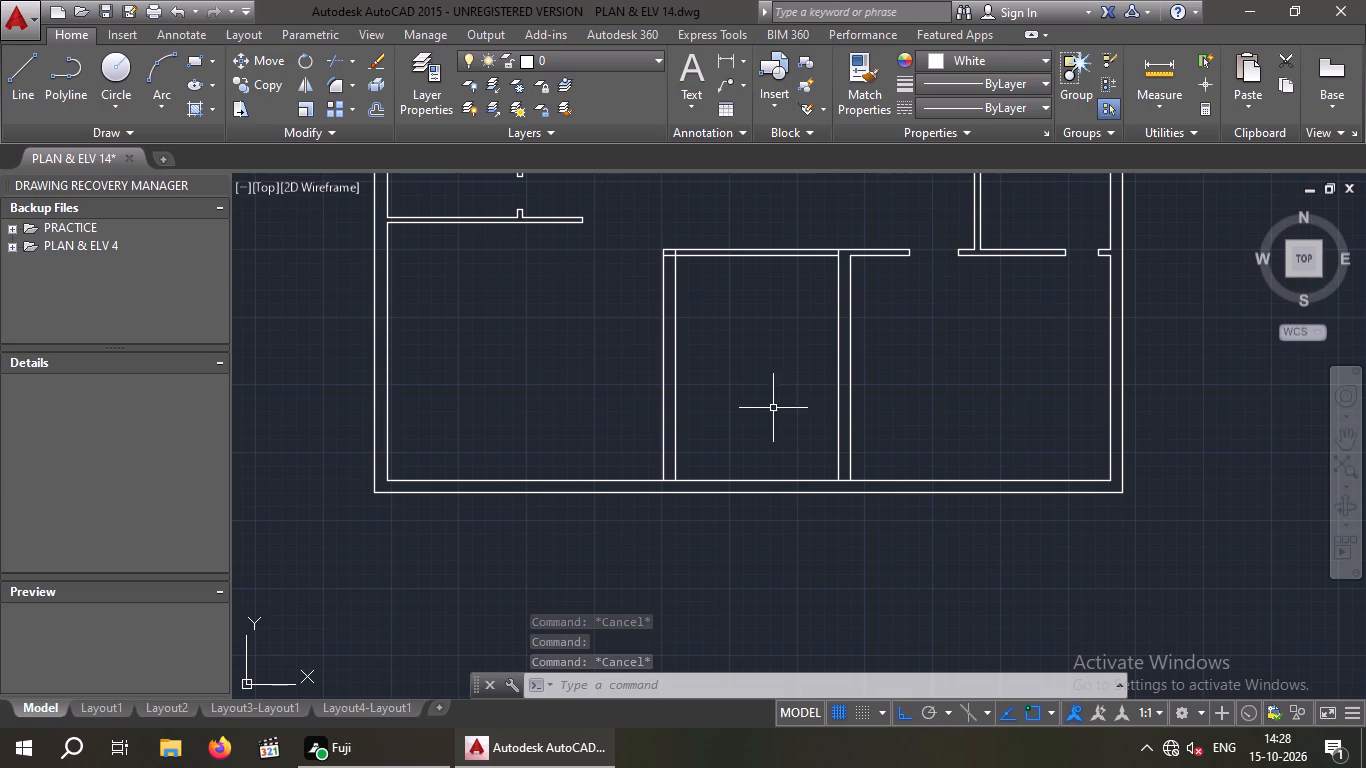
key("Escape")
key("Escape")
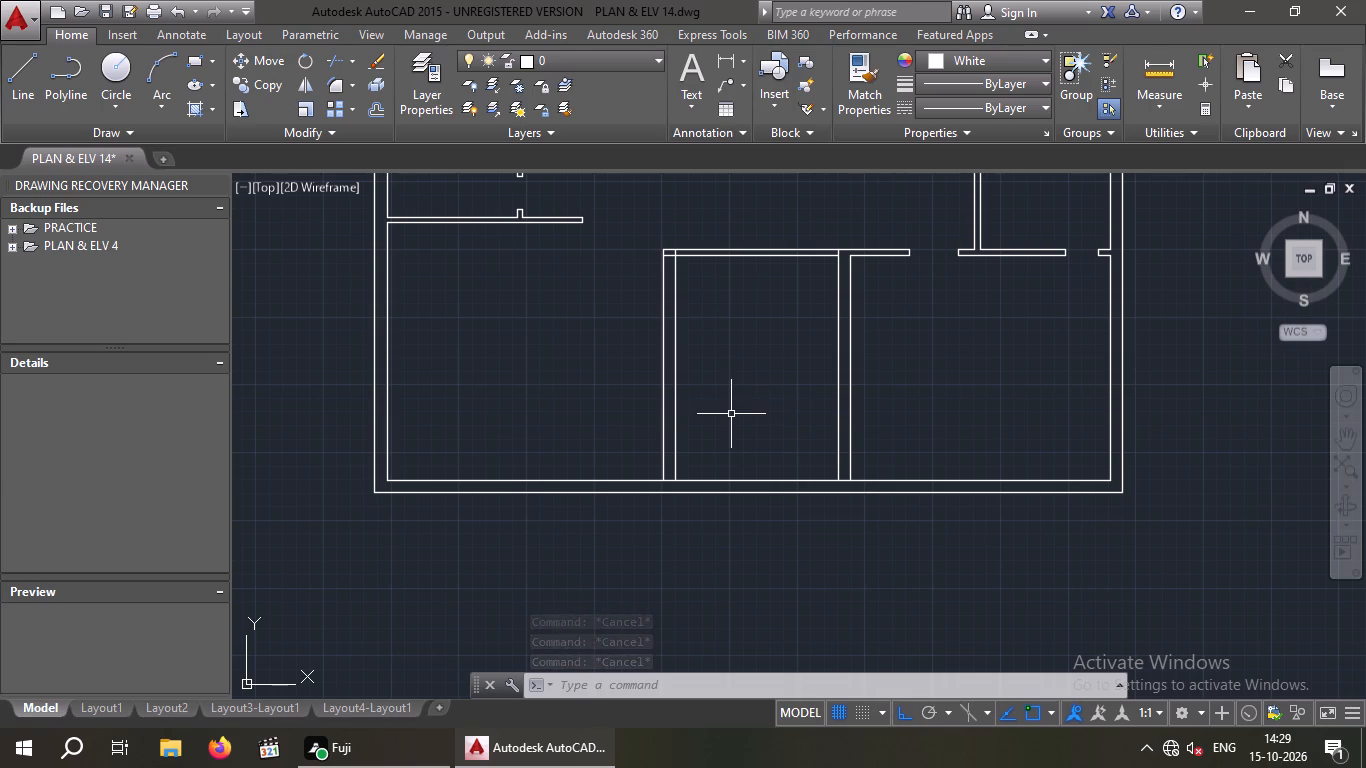
Offset the right line of the bottom-middle room's left partition 2' into that room.
key("o")
key("Return")
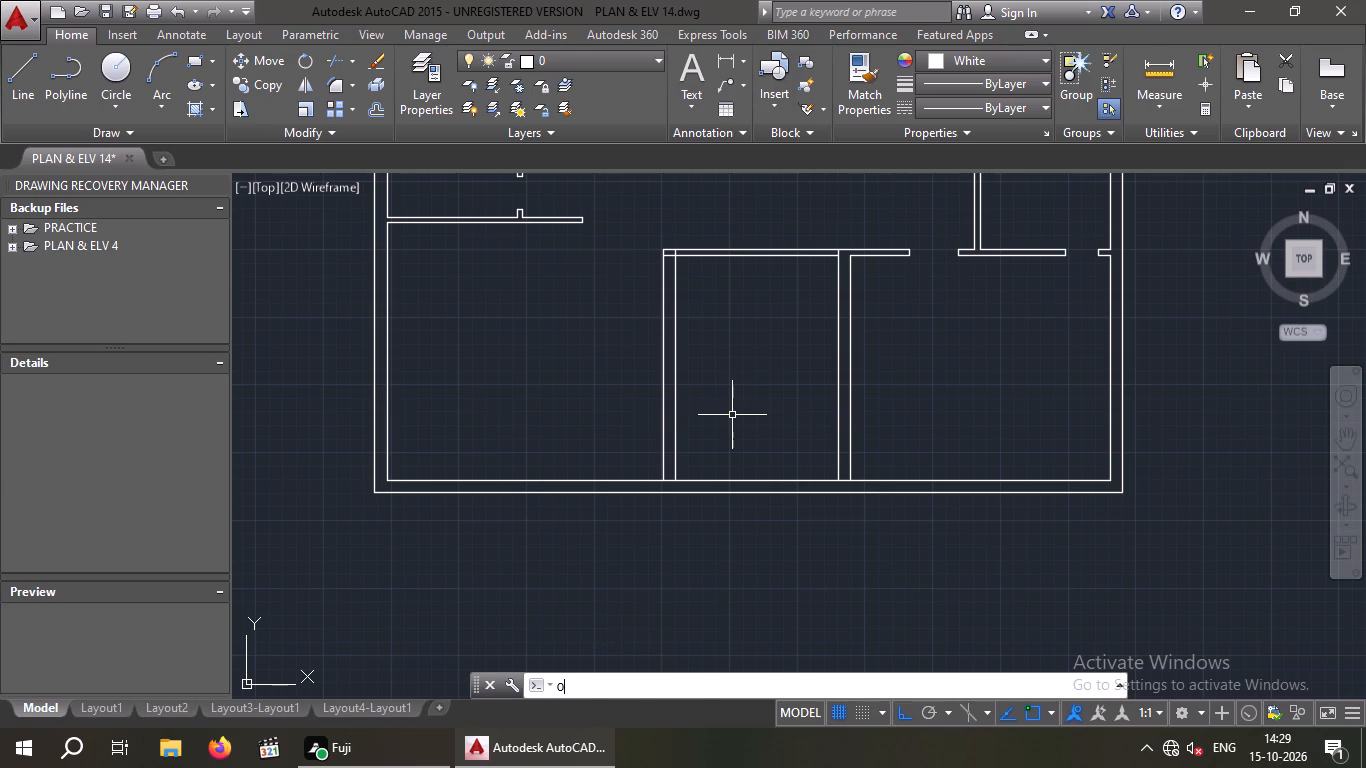
type("2'")
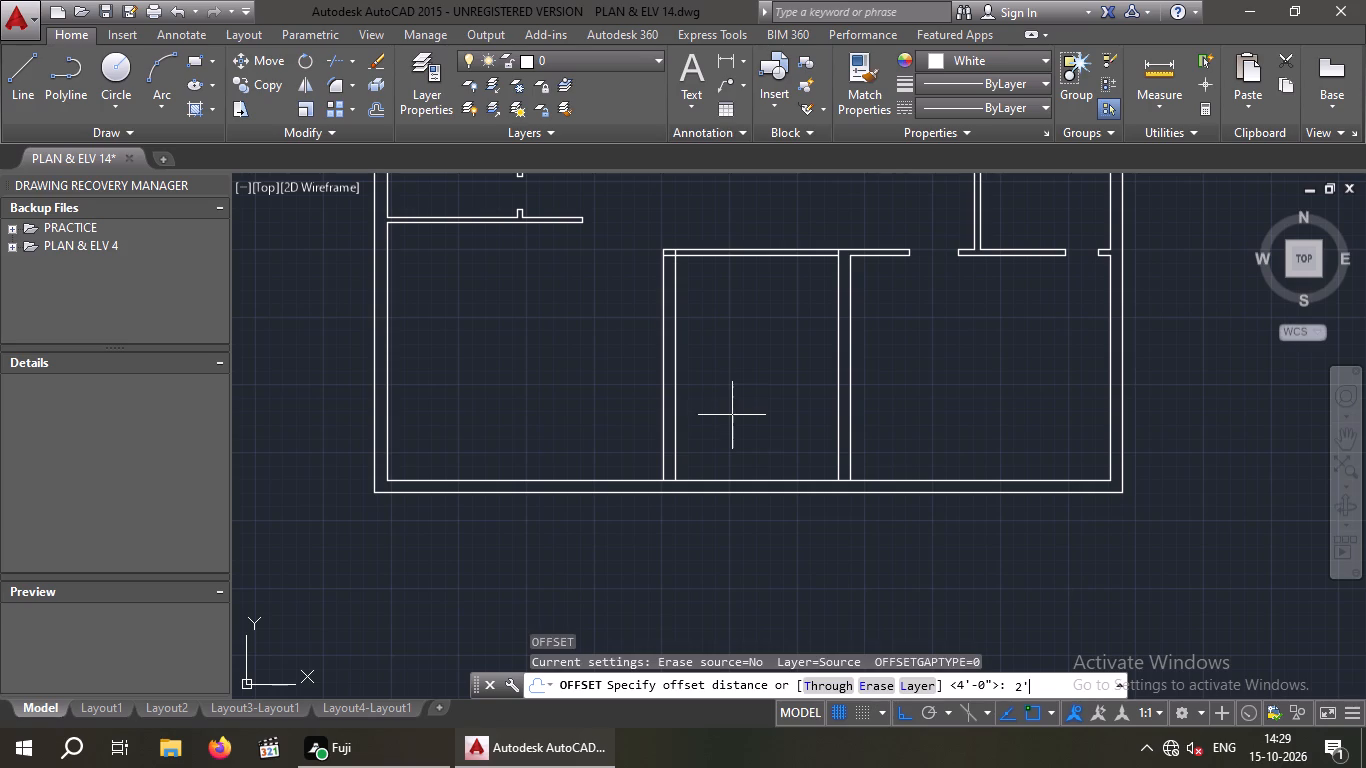
key("Return")
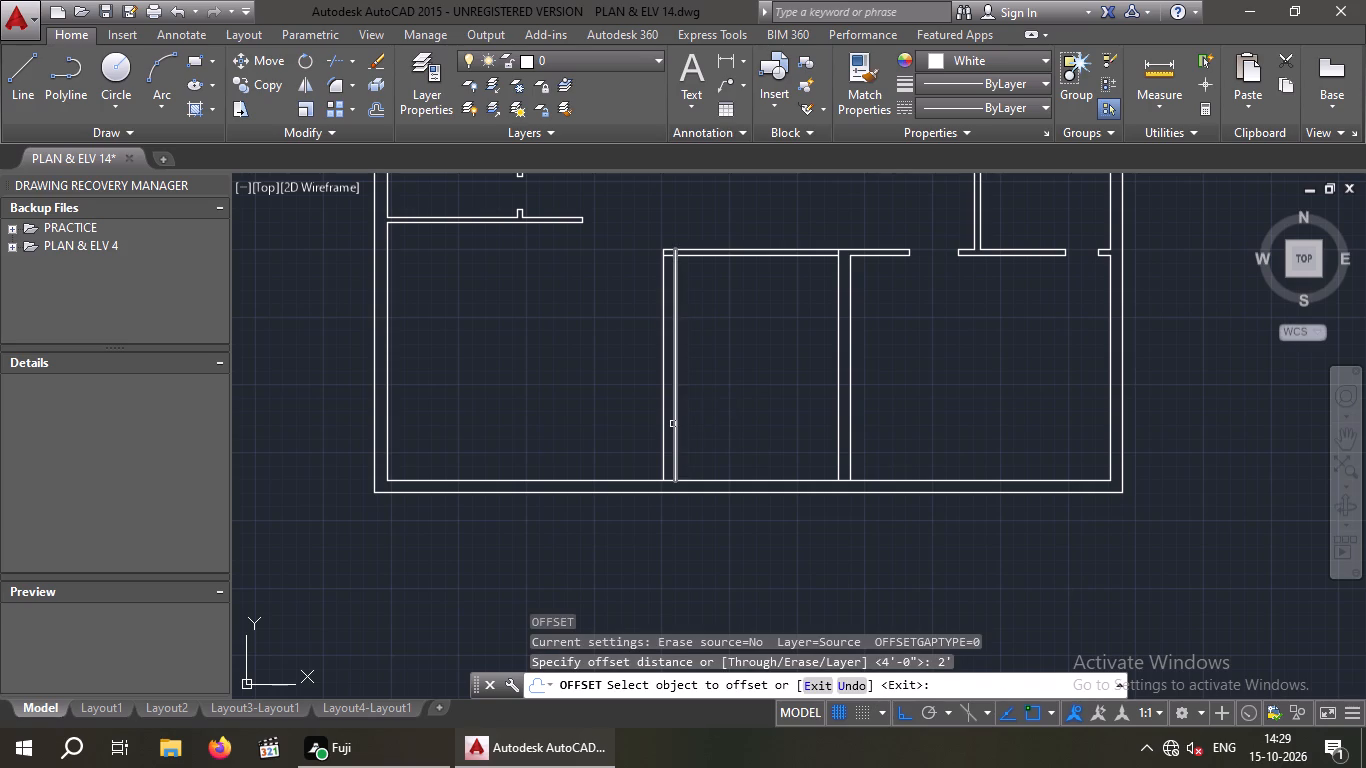
left_click_drag(674, 422, 711, 430)
left_click(765, 429)
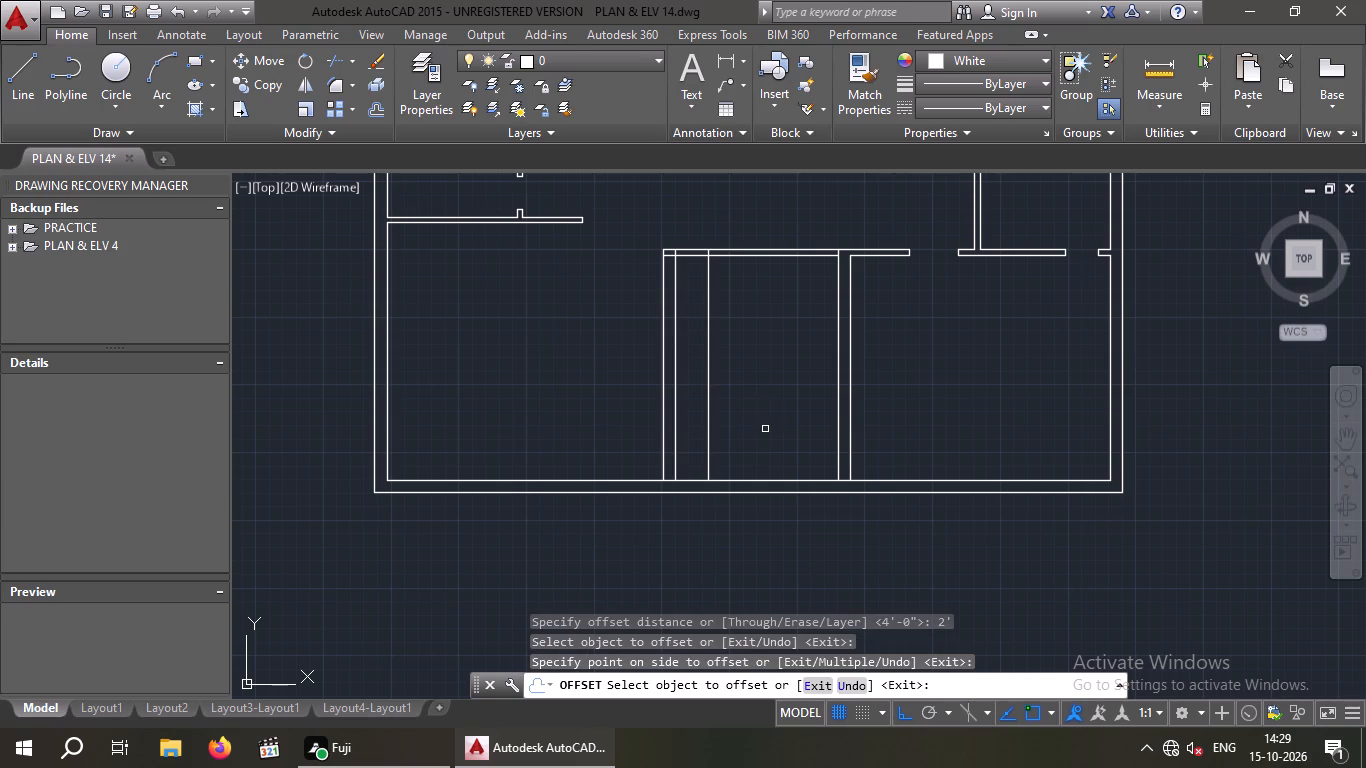
key("Escape")
key("Escape")
Offset the new vertical line 9" back towards the old left partition to form the new partition's thickness.
key("o")
key("Return")
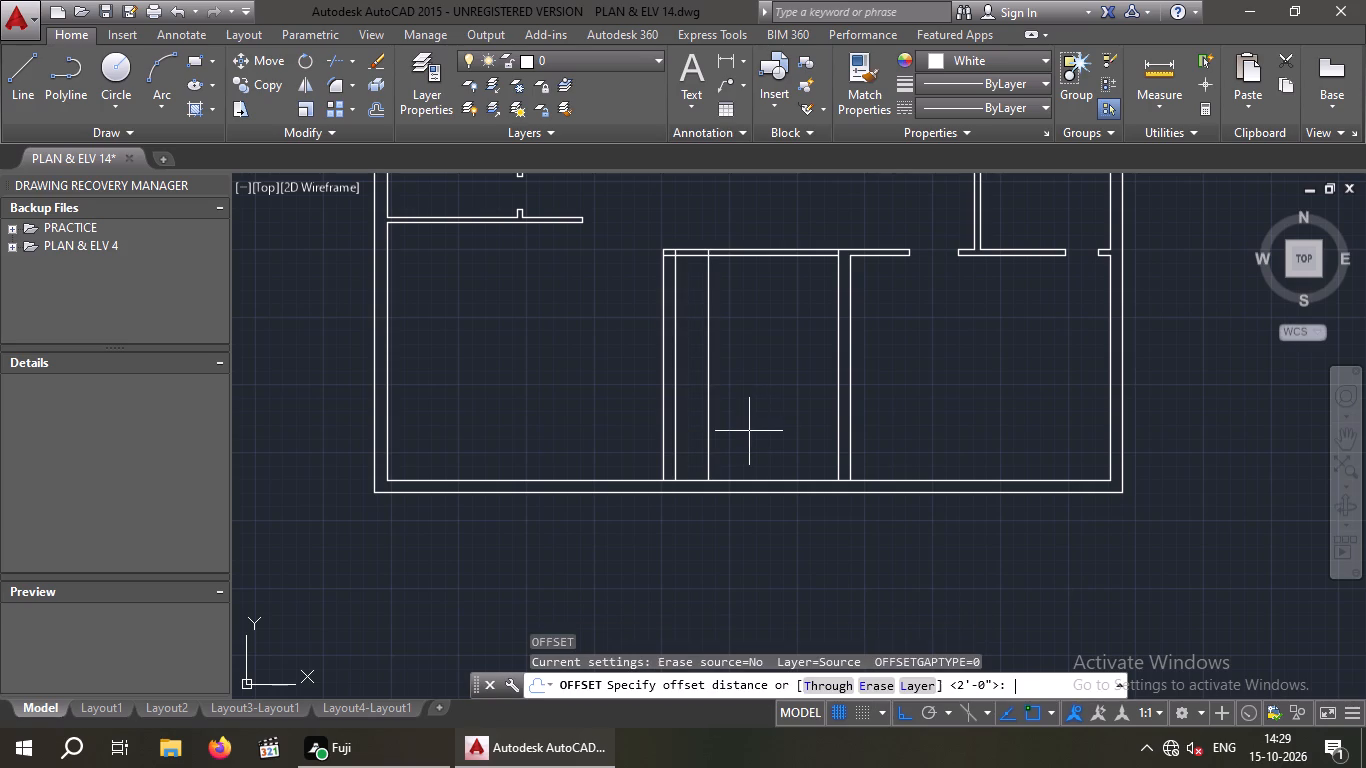
key("9")
key("shift+quotedbl")
key("Return")
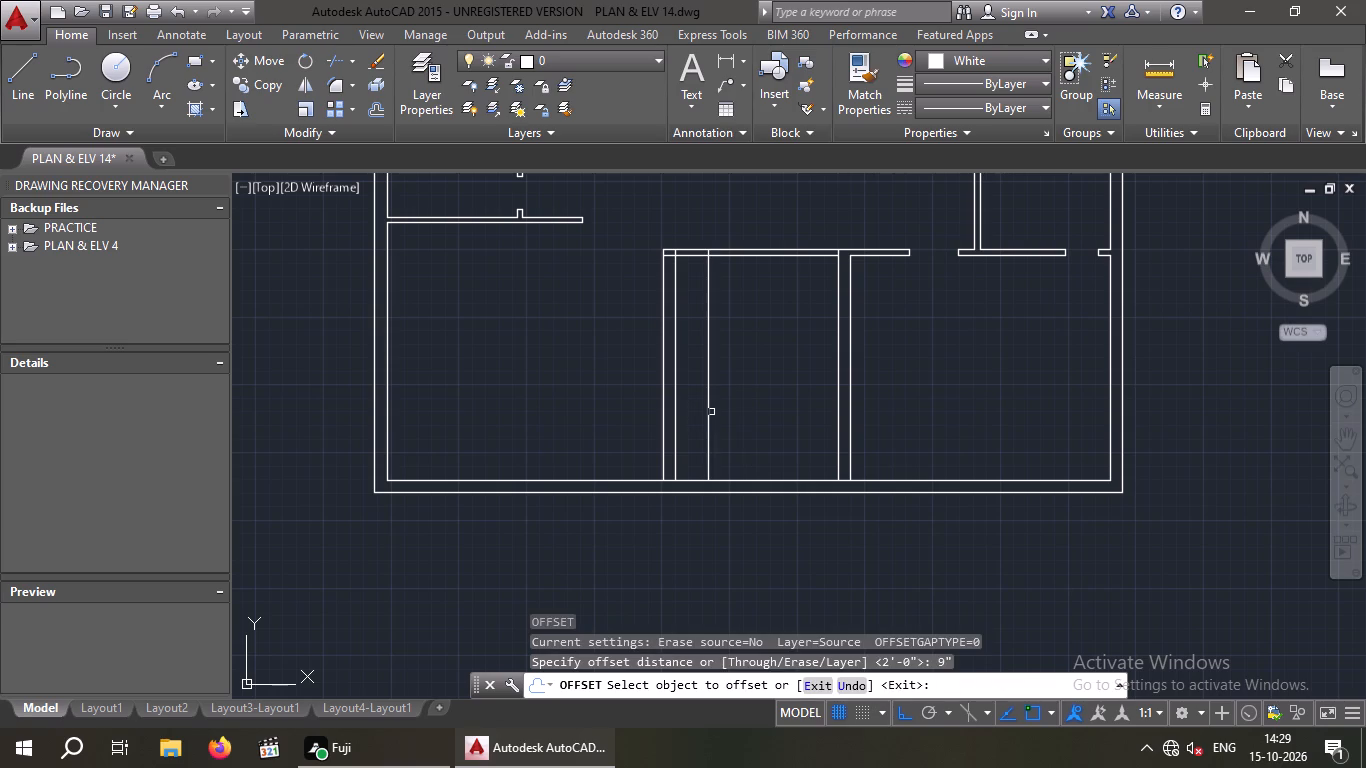
left_click(708, 412)
left_click(694, 419)
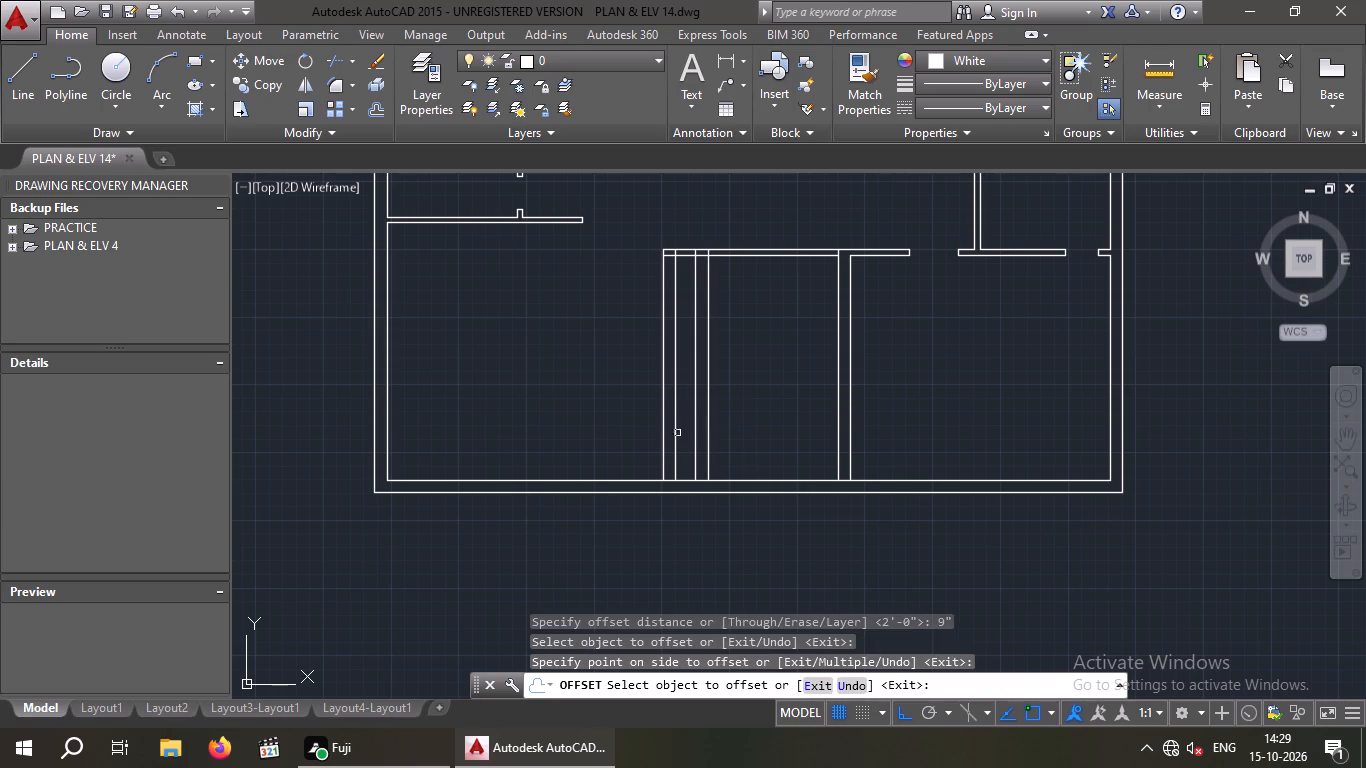
key("Escape")
Delete the two lines of the old left partition of the bottom-middle room.
scroll(676, 438, "up", 2)
left_click_drag(691, 421, 624, 459)
left_click(609, 460)
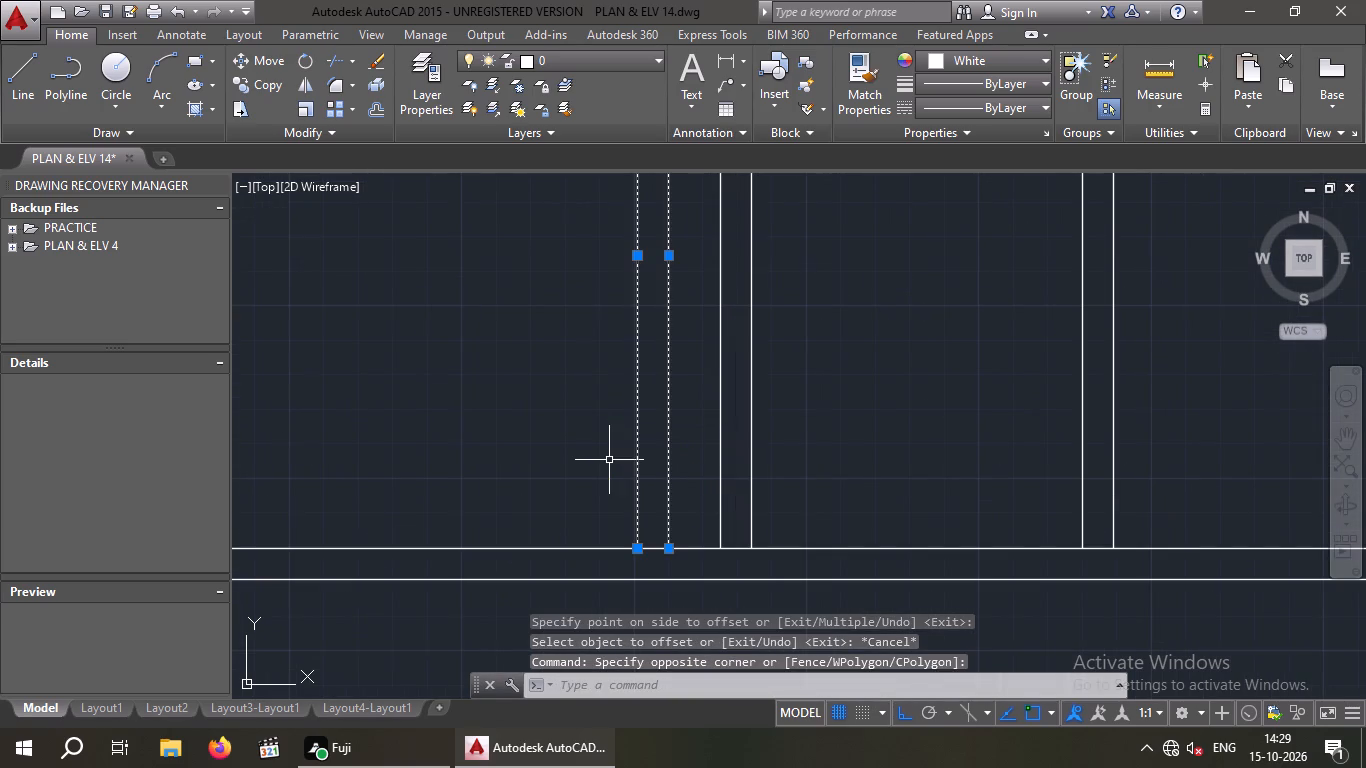
key("Delete")
scroll(606, 468, "down", 2)
middle_click_drag(606, 470, 607, 550)
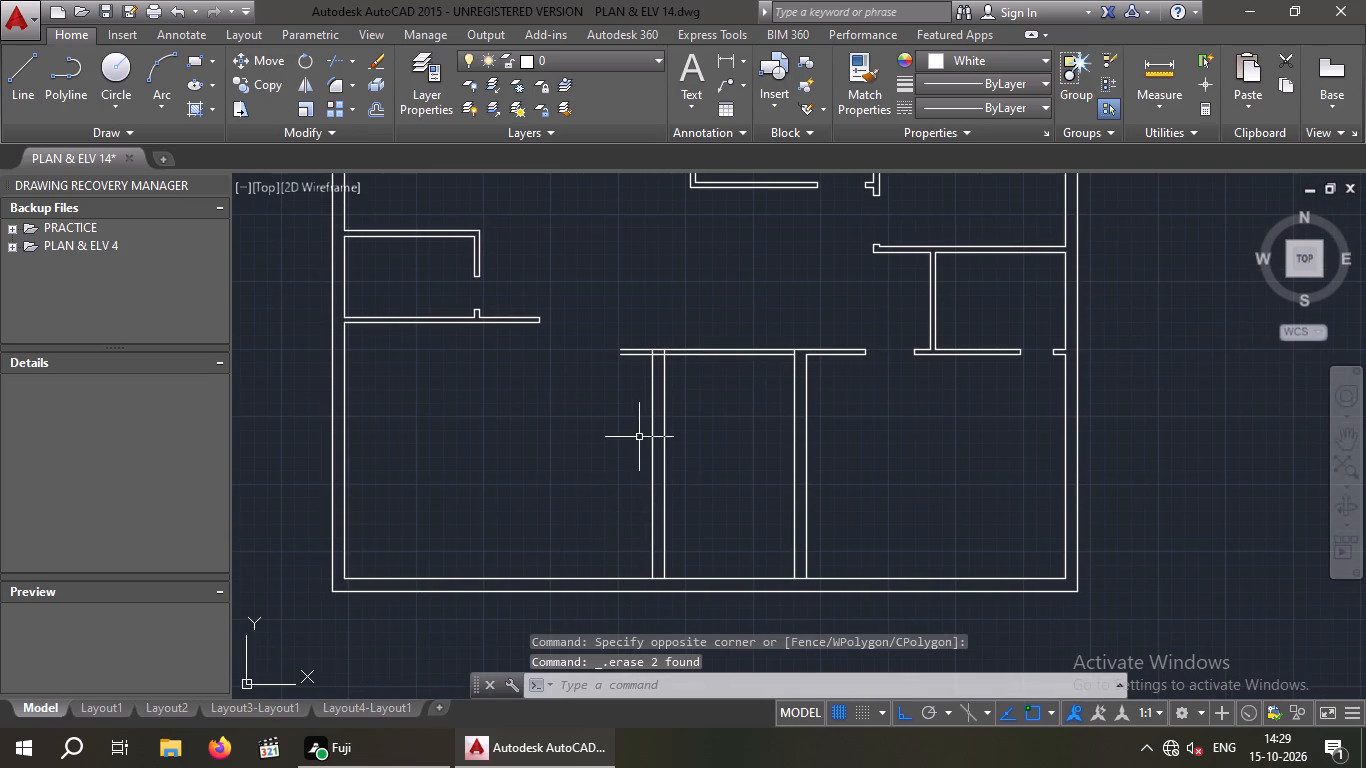
Trim the horizontal hall wall lines that project beyond the new left partition of the bottom-middle room.
key("t")
key("r")
key("space")
key("space")
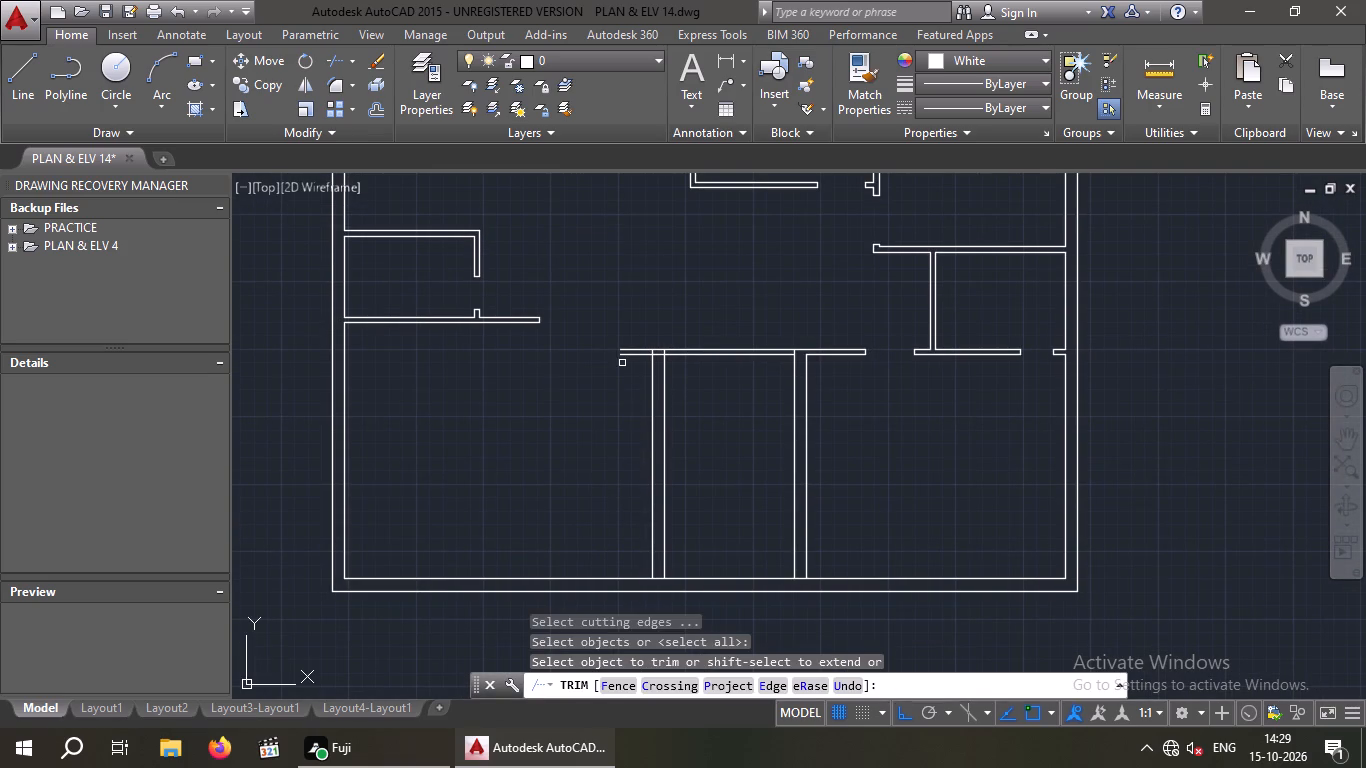
scroll(622, 363, "up", 2)
left_click_drag(655, 398, 644, 390)
left_click(622, 222)
scroll(621, 244, "down", 2)
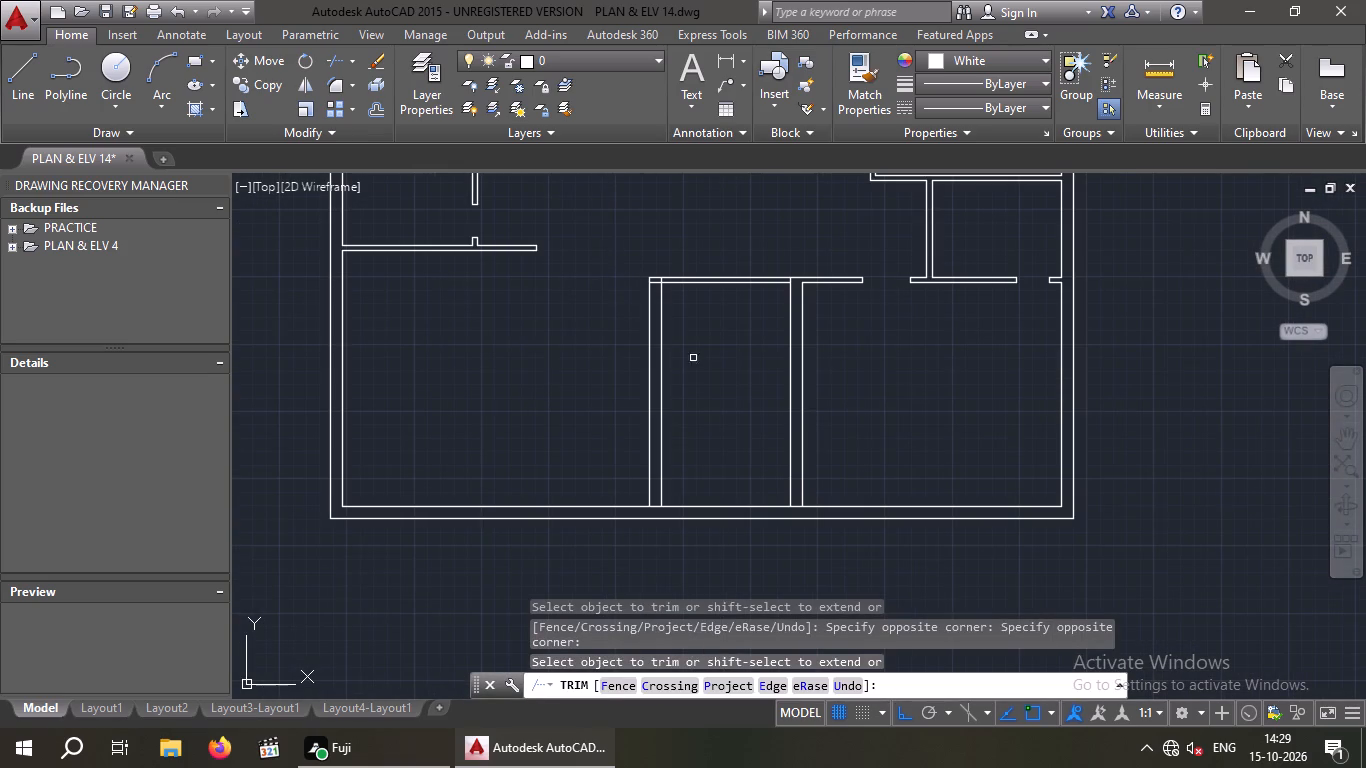
middle_click_drag(721, 398, 699, 449)
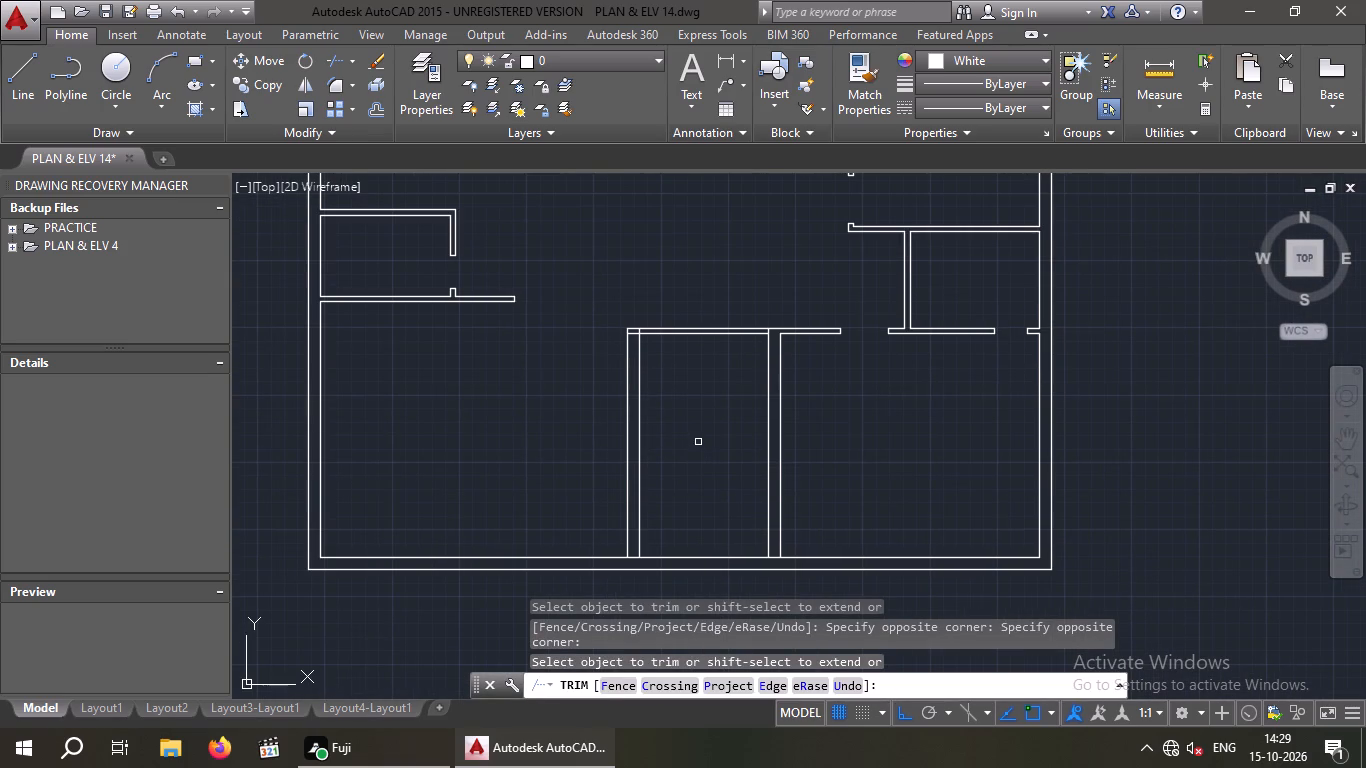
key("Escape")
key("Escape")
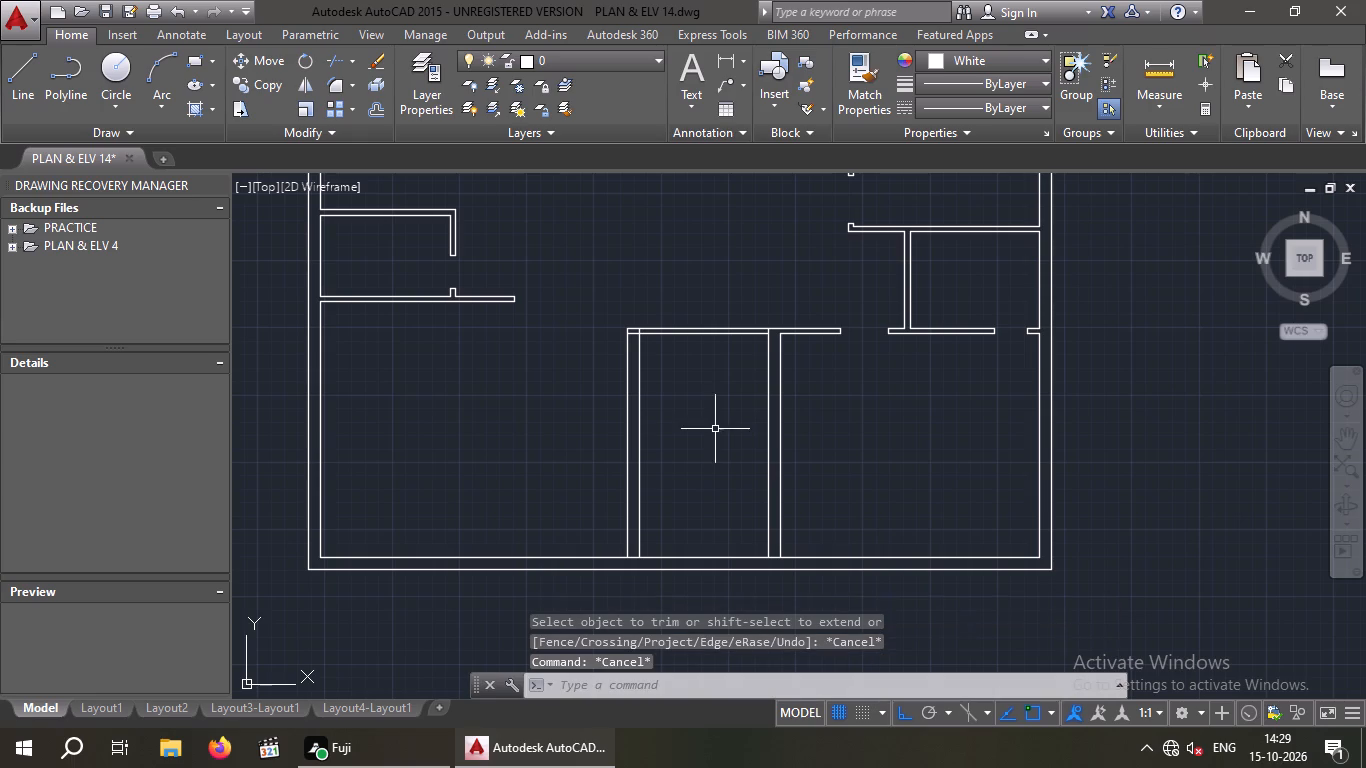
Examine the bottom-middle room's partitions in relation to the rest of the floor plan.
middle_click_drag(707, 428, 699, 415)
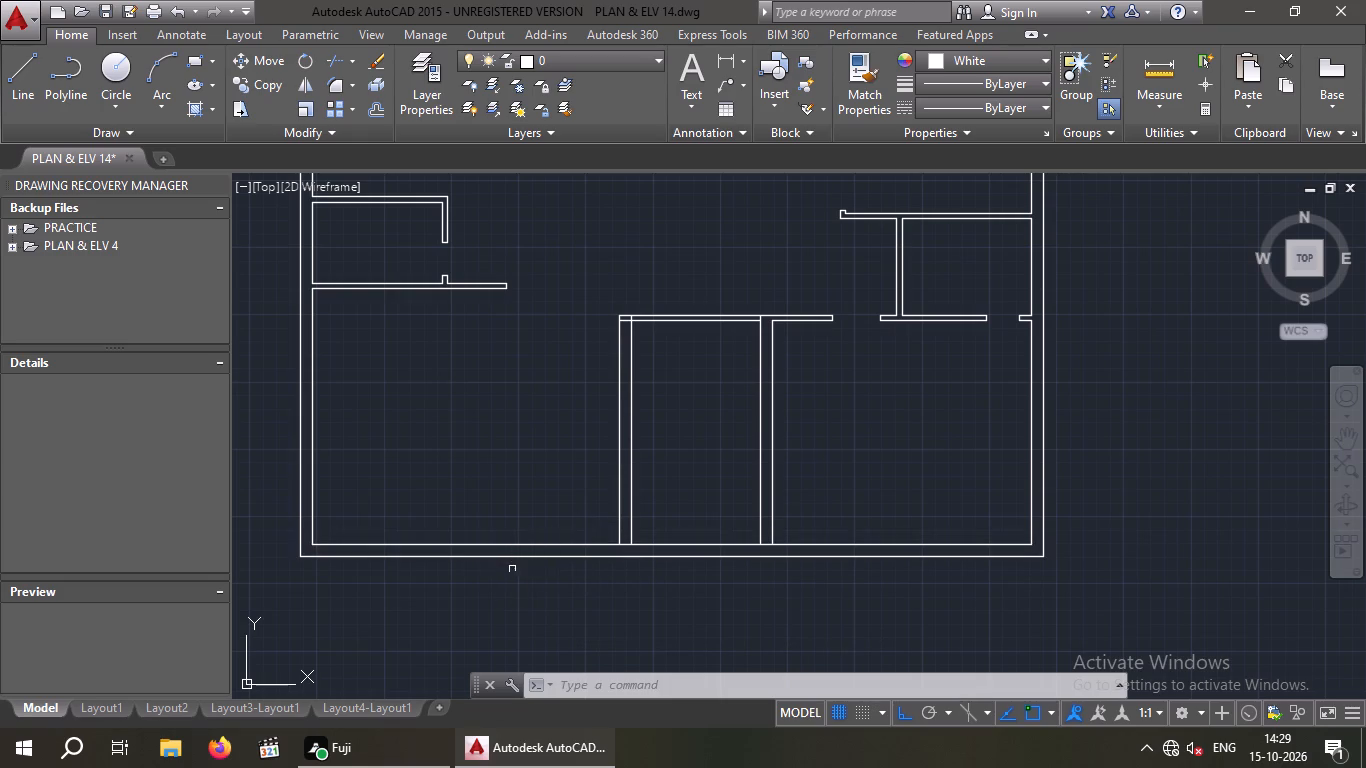
key("Escape")
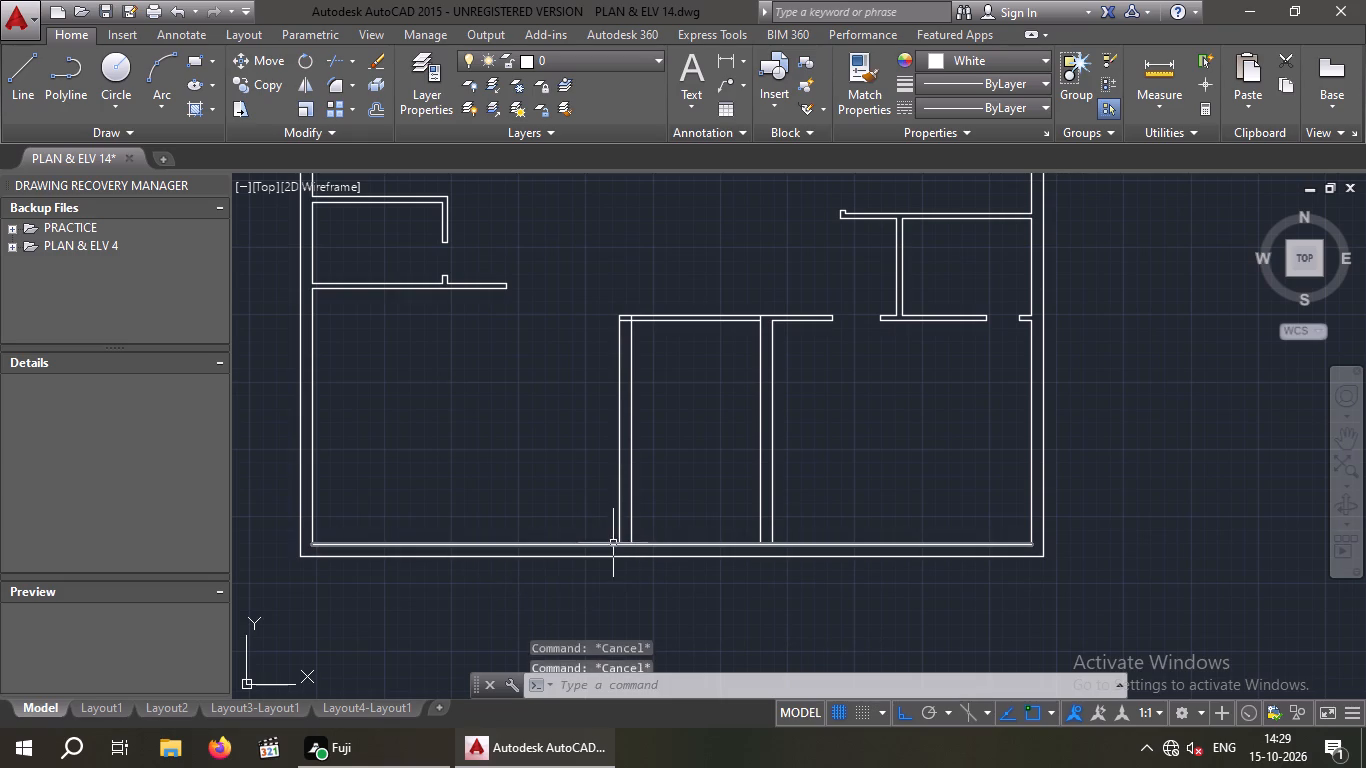
key("Escape")
middle_click_drag(662, 475, 596, 469)
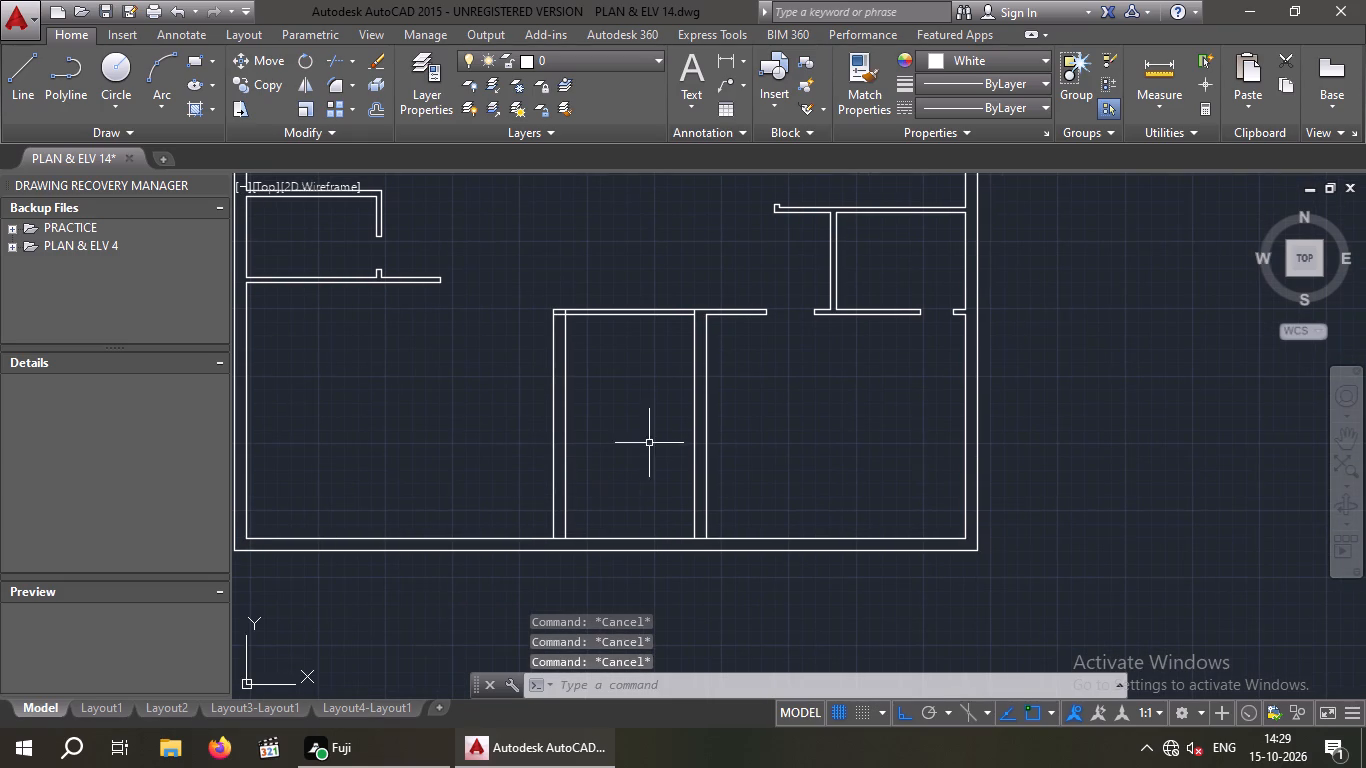
middle_click_drag(673, 403, 685, 379)
scroll(663, 380, "down", 1)
middle_click_drag(663, 381, 573, 420)
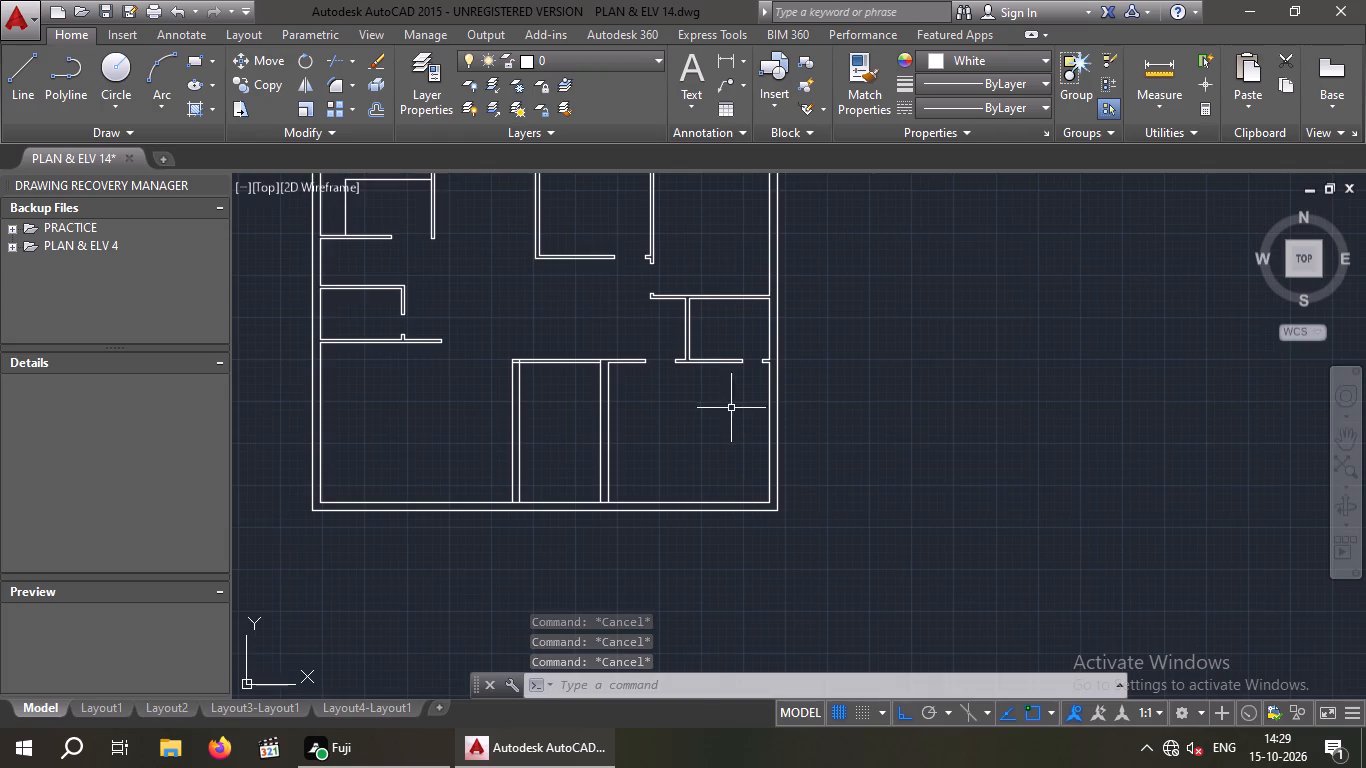
middle_click_drag(731, 408, 585, 469)
scroll(584, 469, "down", 1)
middle_click_drag(562, 477, 621, 464)
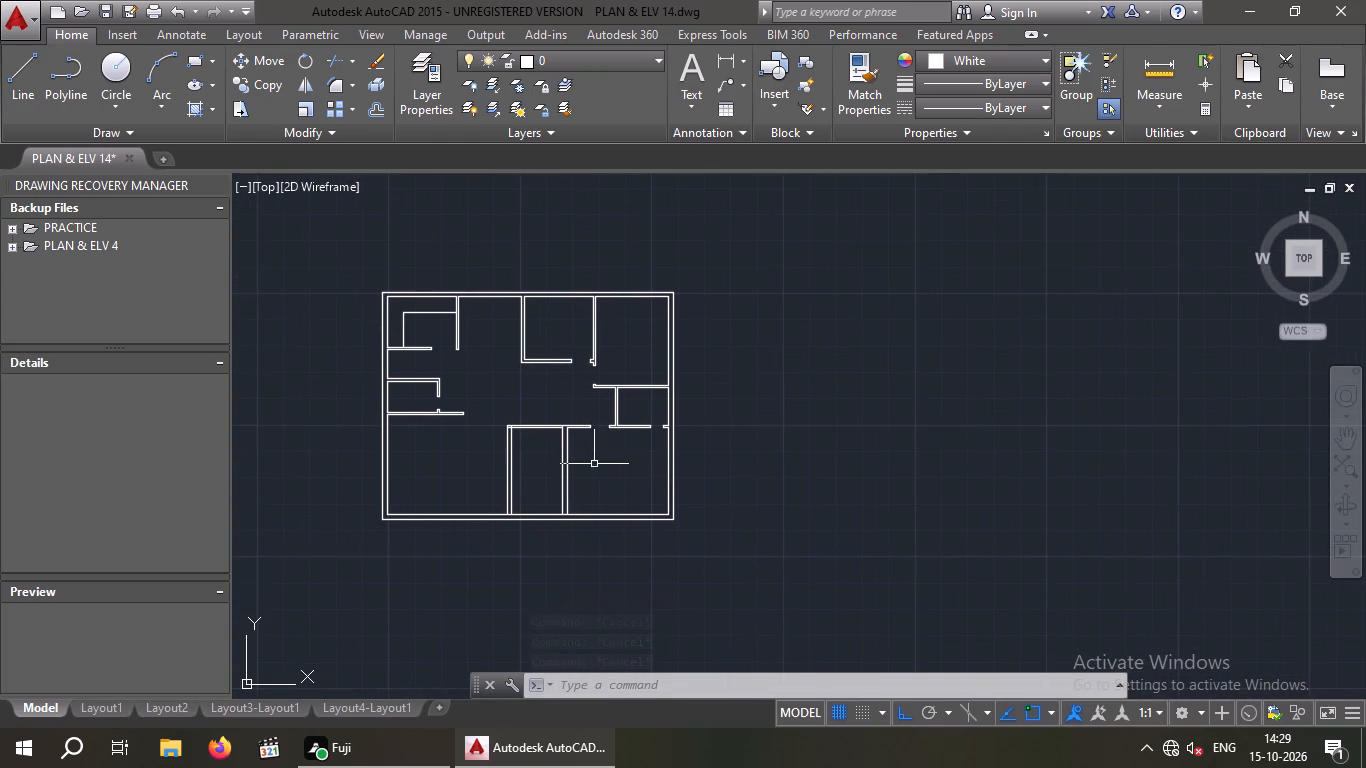
scroll(584, 456, "up", 2)
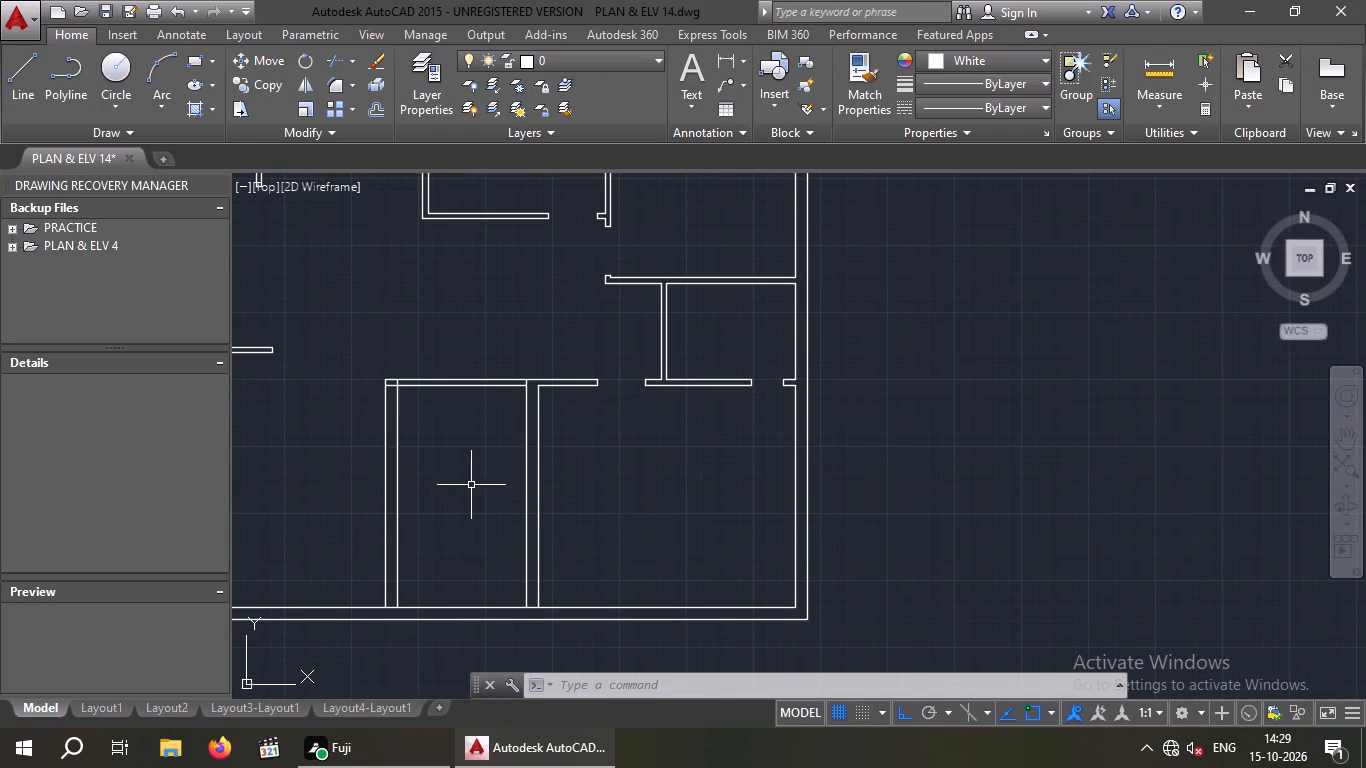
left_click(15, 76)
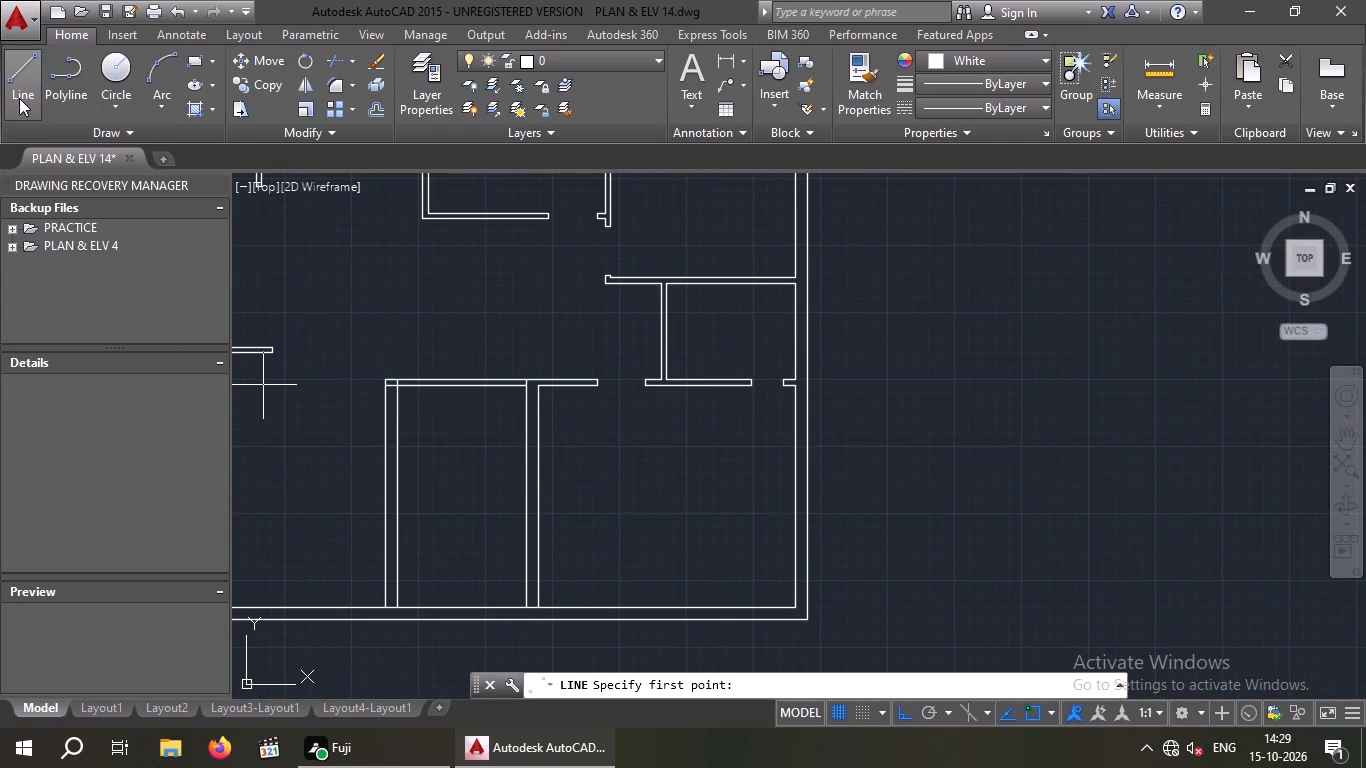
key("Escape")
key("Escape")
Trim the inner bottom wall line where it crosses the two partitions of the bottom-middle room.
type("TR")
key("space")
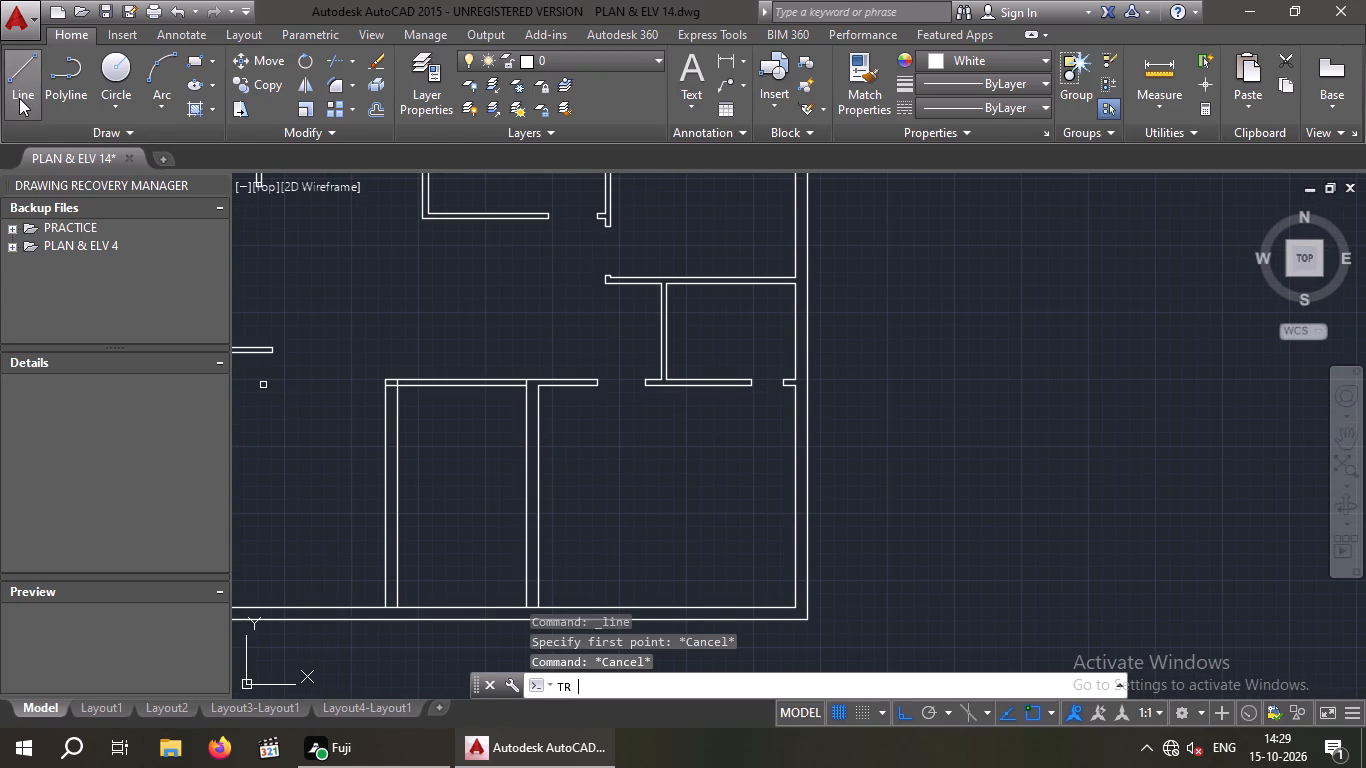
key("space")
scroll(431, 630, "up", 2)
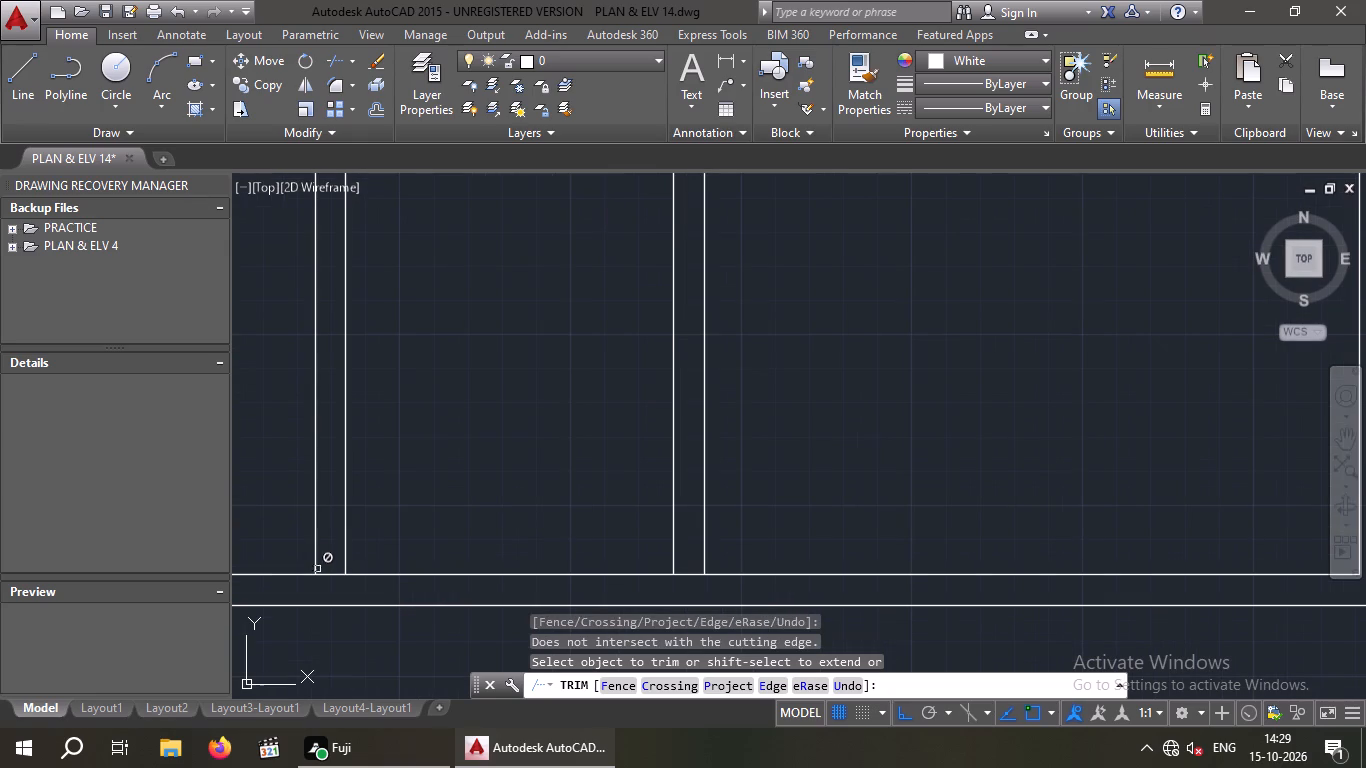
left_click(324, 576)
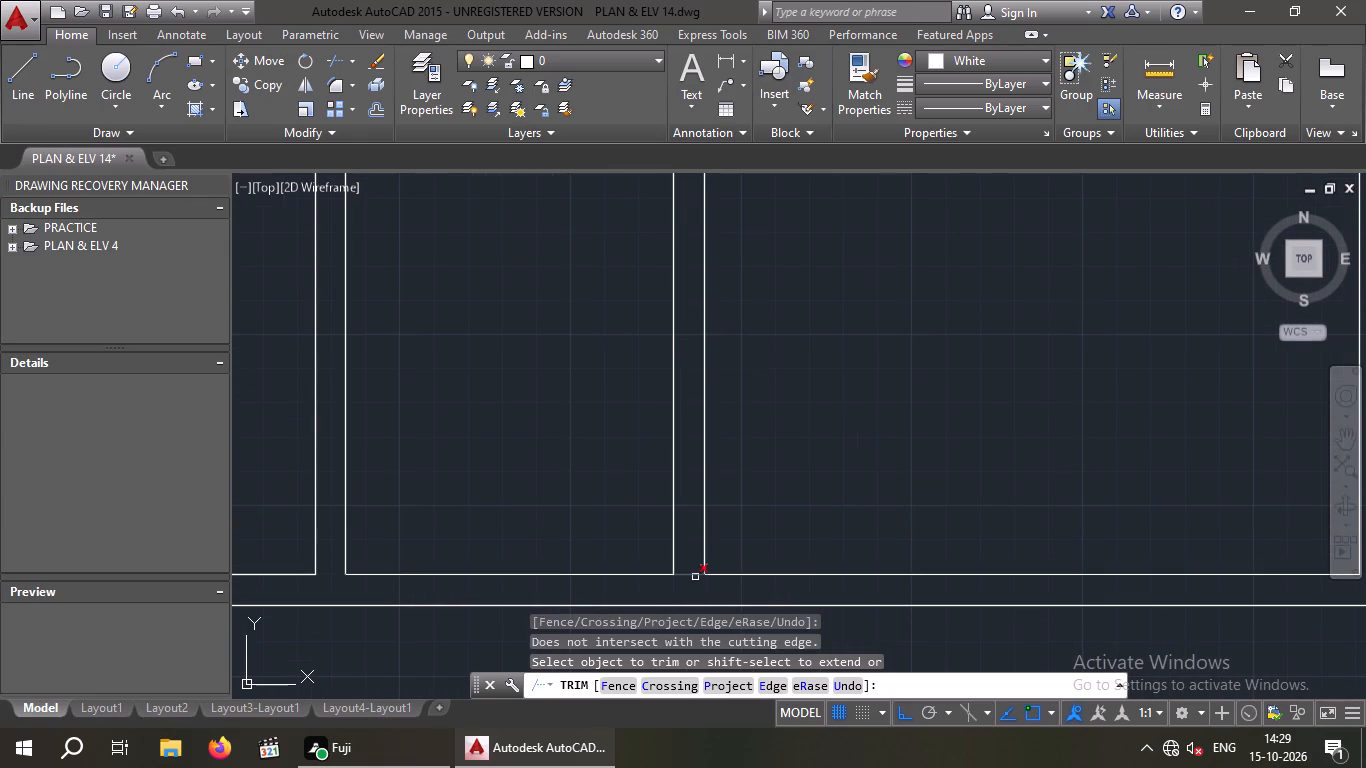
left_click(691, 575)
key("Escape")
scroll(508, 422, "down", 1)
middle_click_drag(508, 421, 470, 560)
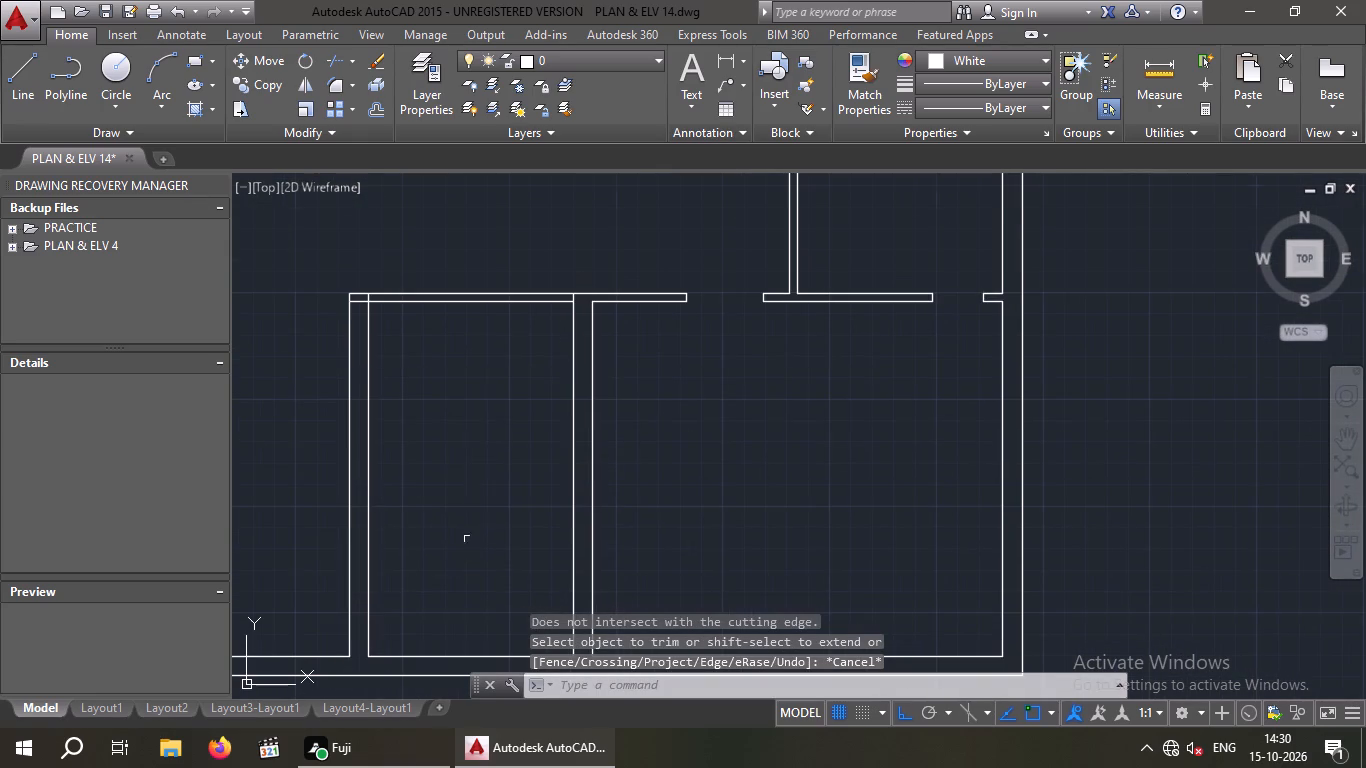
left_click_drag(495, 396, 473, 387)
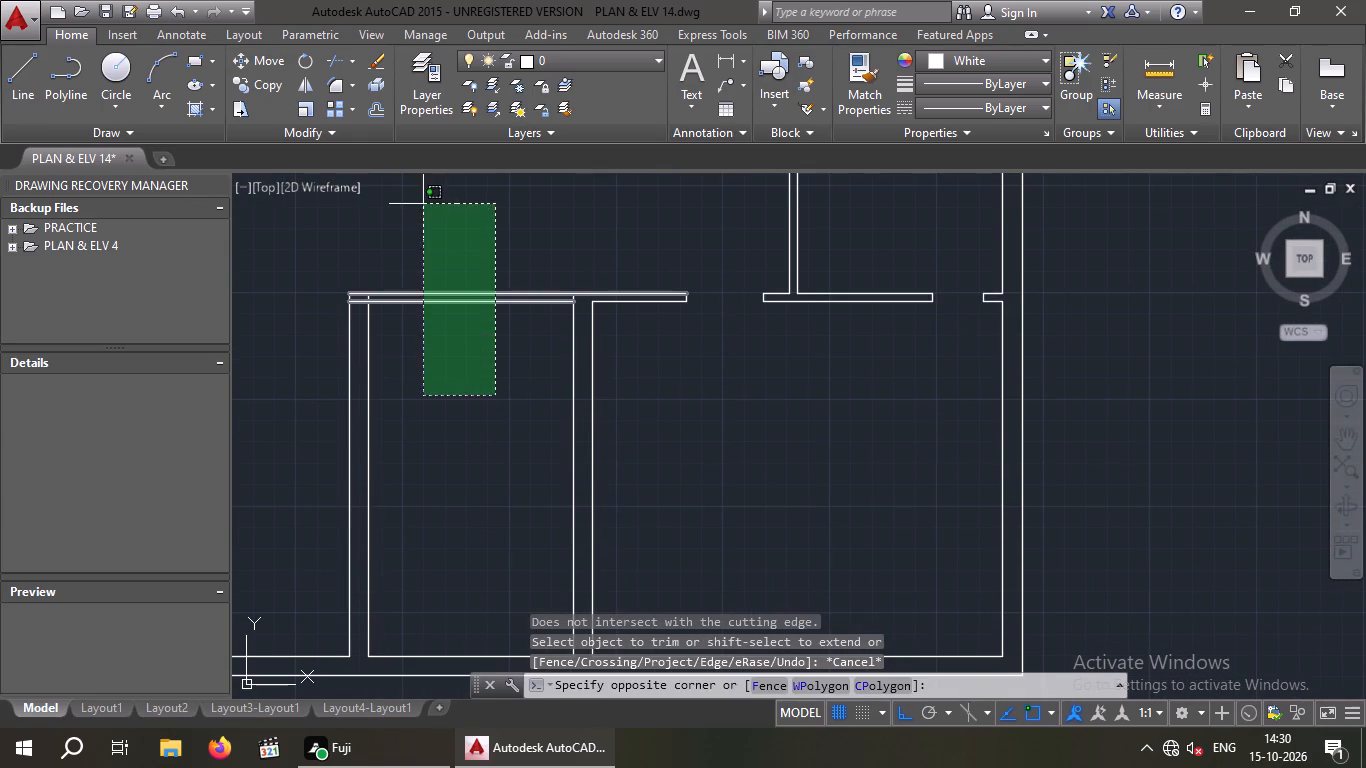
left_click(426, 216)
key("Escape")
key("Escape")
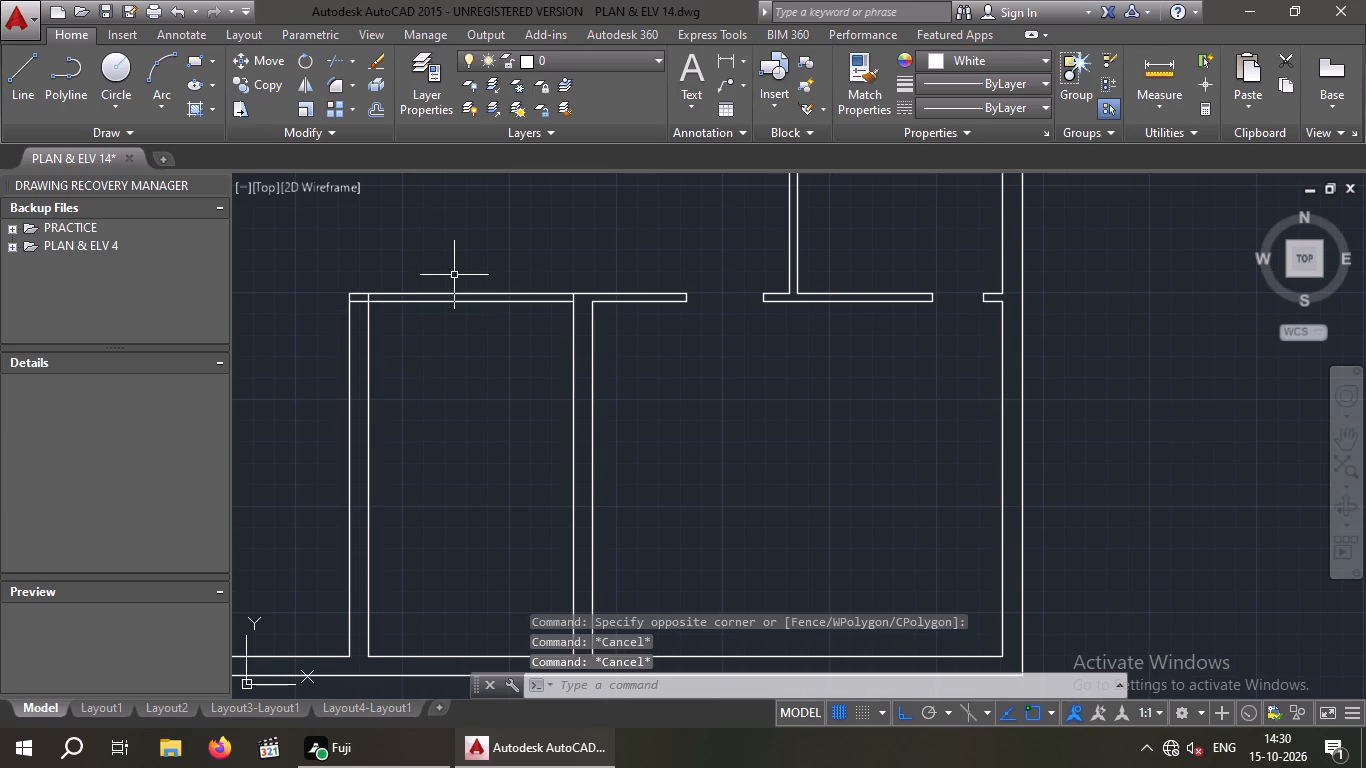
Trim away both top wall lines between the bottom-middle room's two partitions, opening the room to the hall.
key("t")
key("r")
key("space")
key("space")
left_click_drag(489, 393, 462, 355)
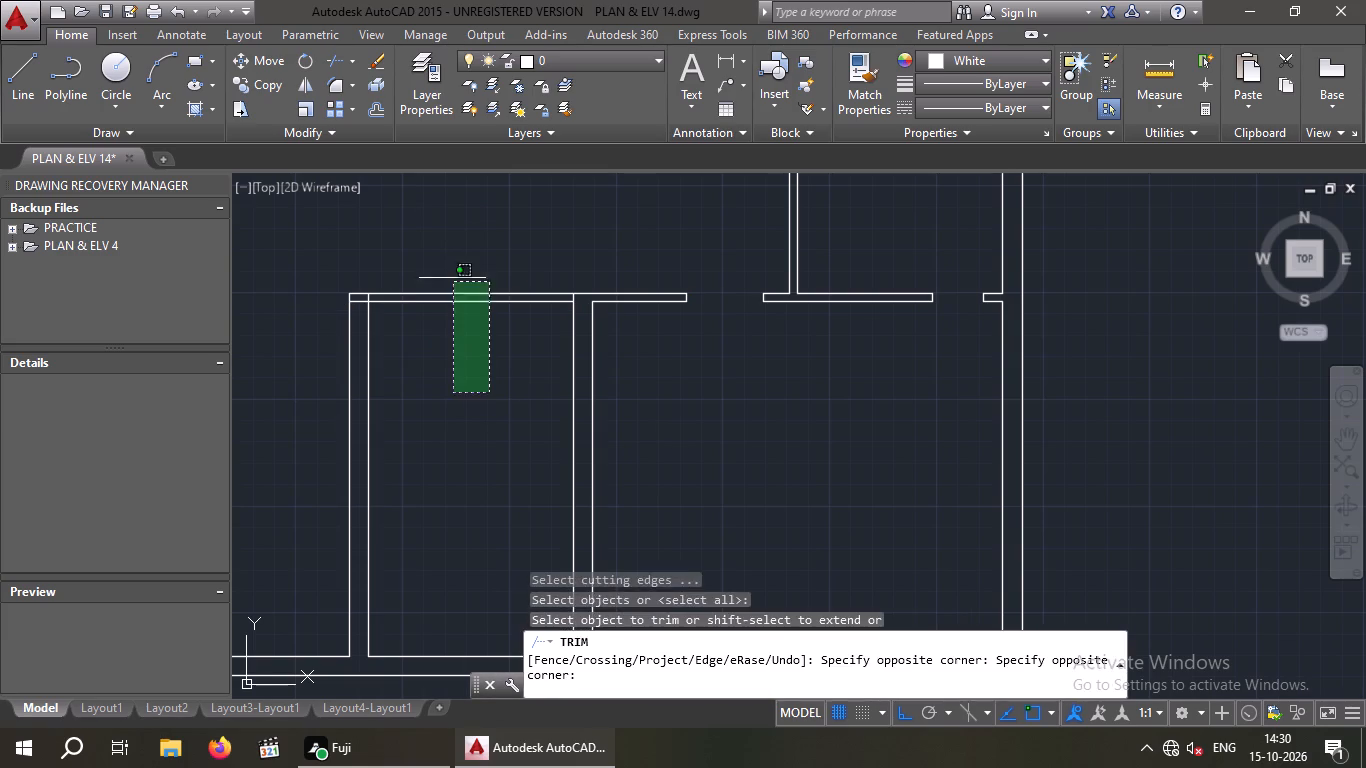
left_click(451, 274)
key("Escape")
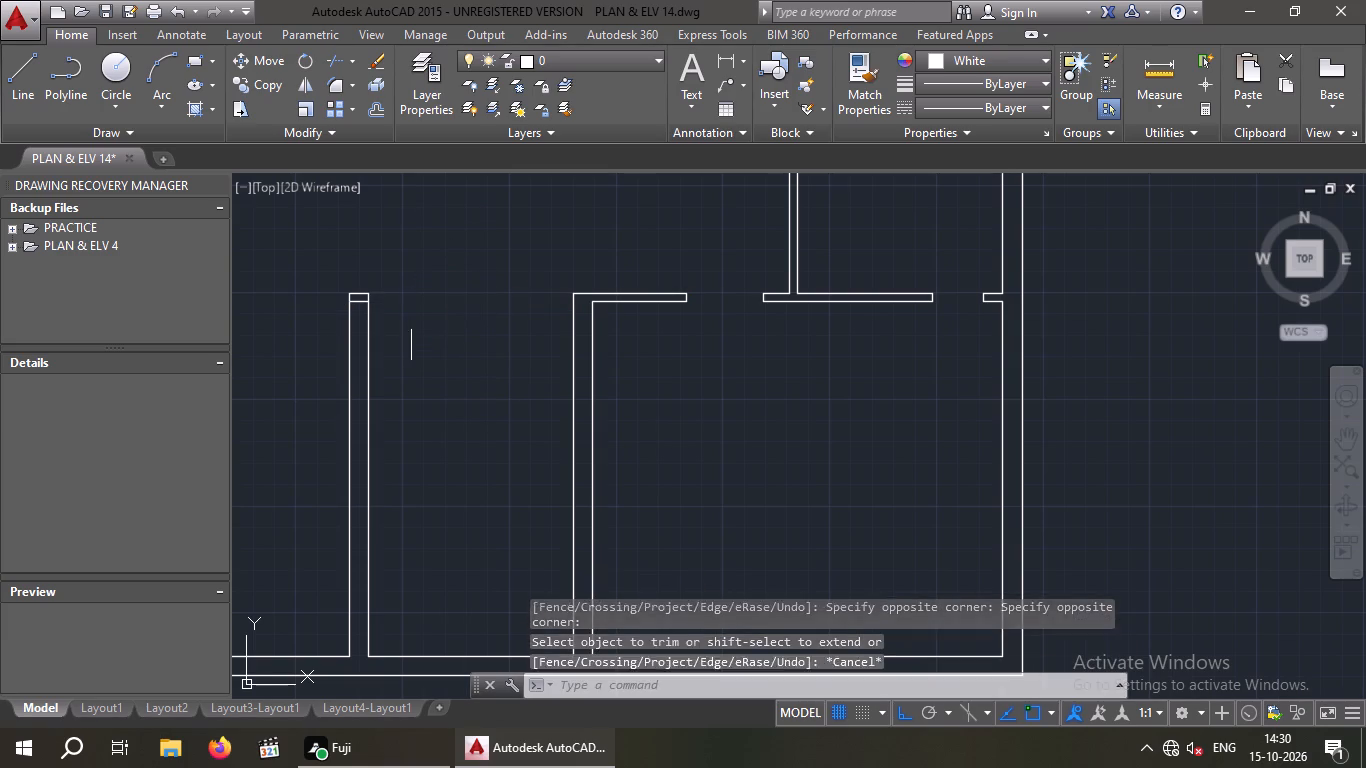
key("Escape")
Delete the leftover short horizontal line across the left partition just below its top end.
scroll(373, 313, "up", 2)
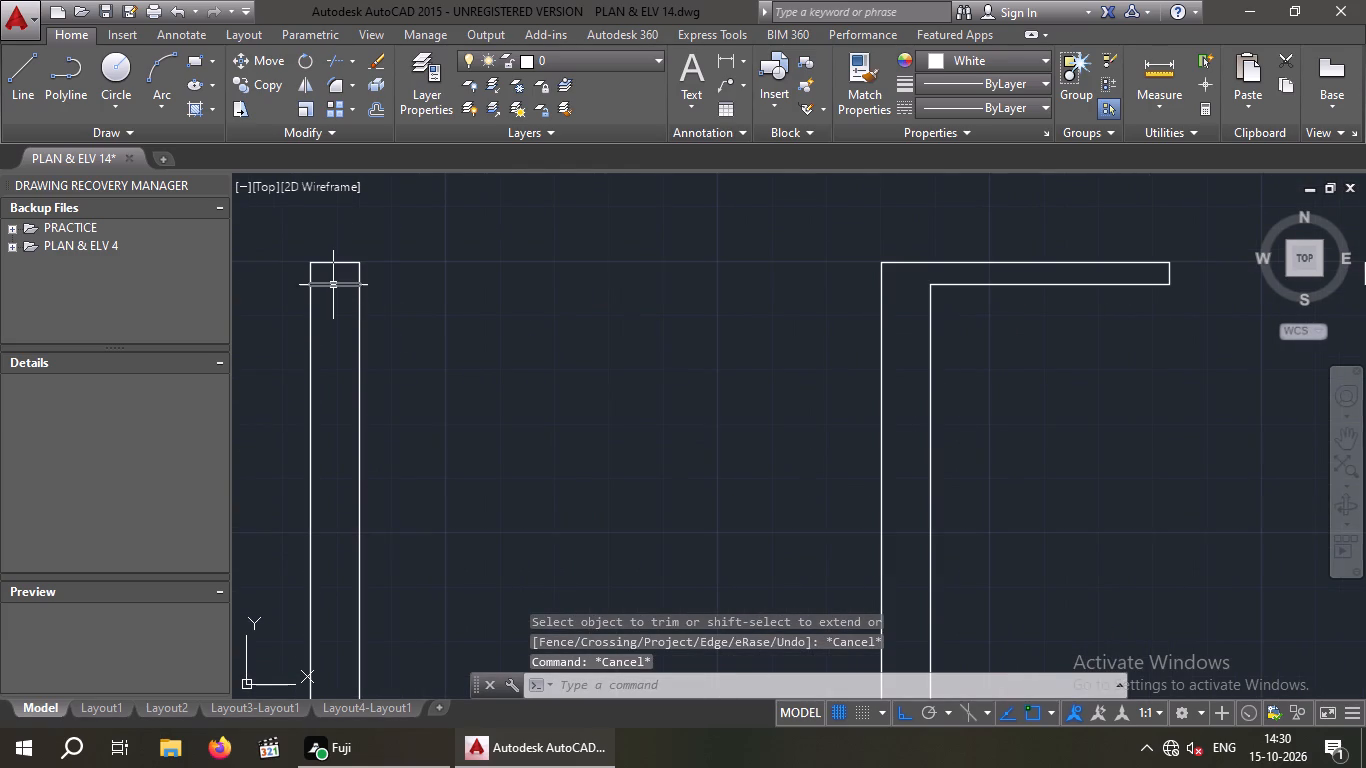
left_click(333, 285)
key("Delete")
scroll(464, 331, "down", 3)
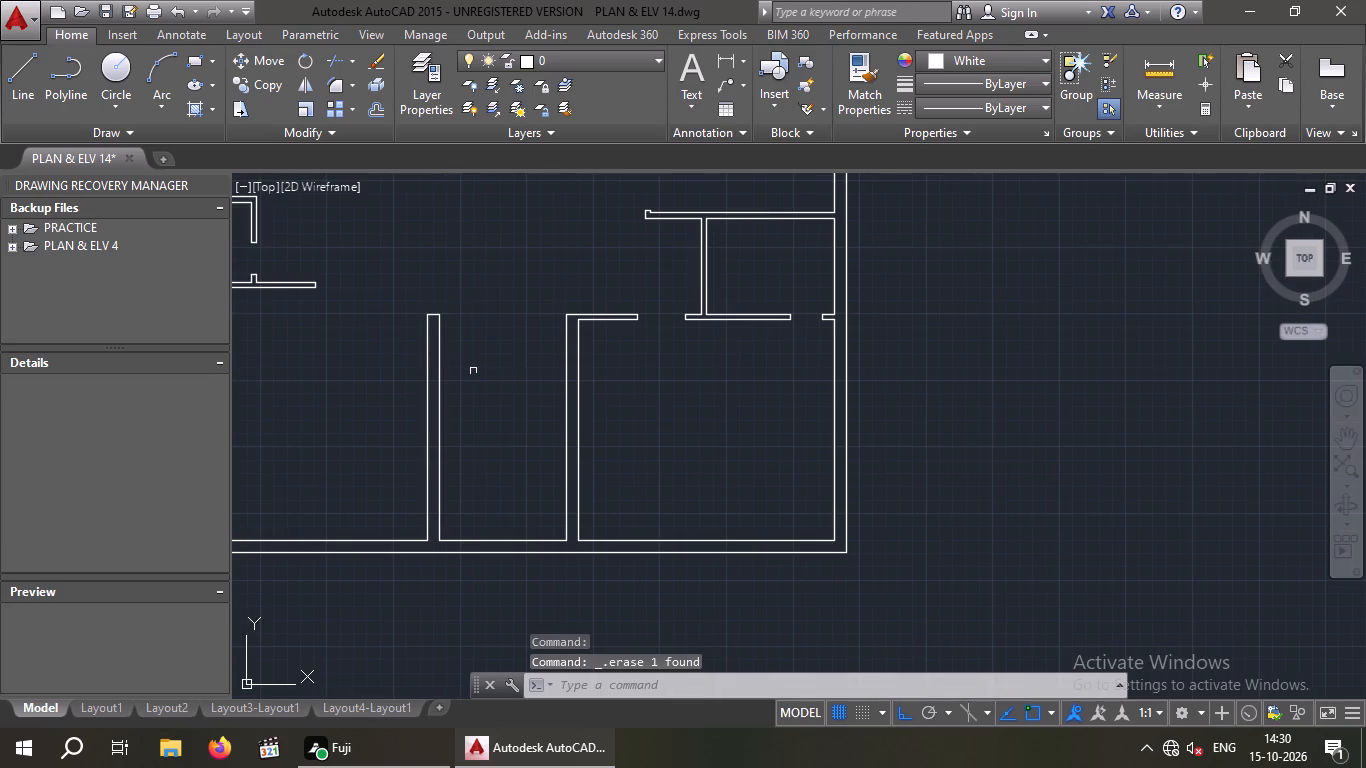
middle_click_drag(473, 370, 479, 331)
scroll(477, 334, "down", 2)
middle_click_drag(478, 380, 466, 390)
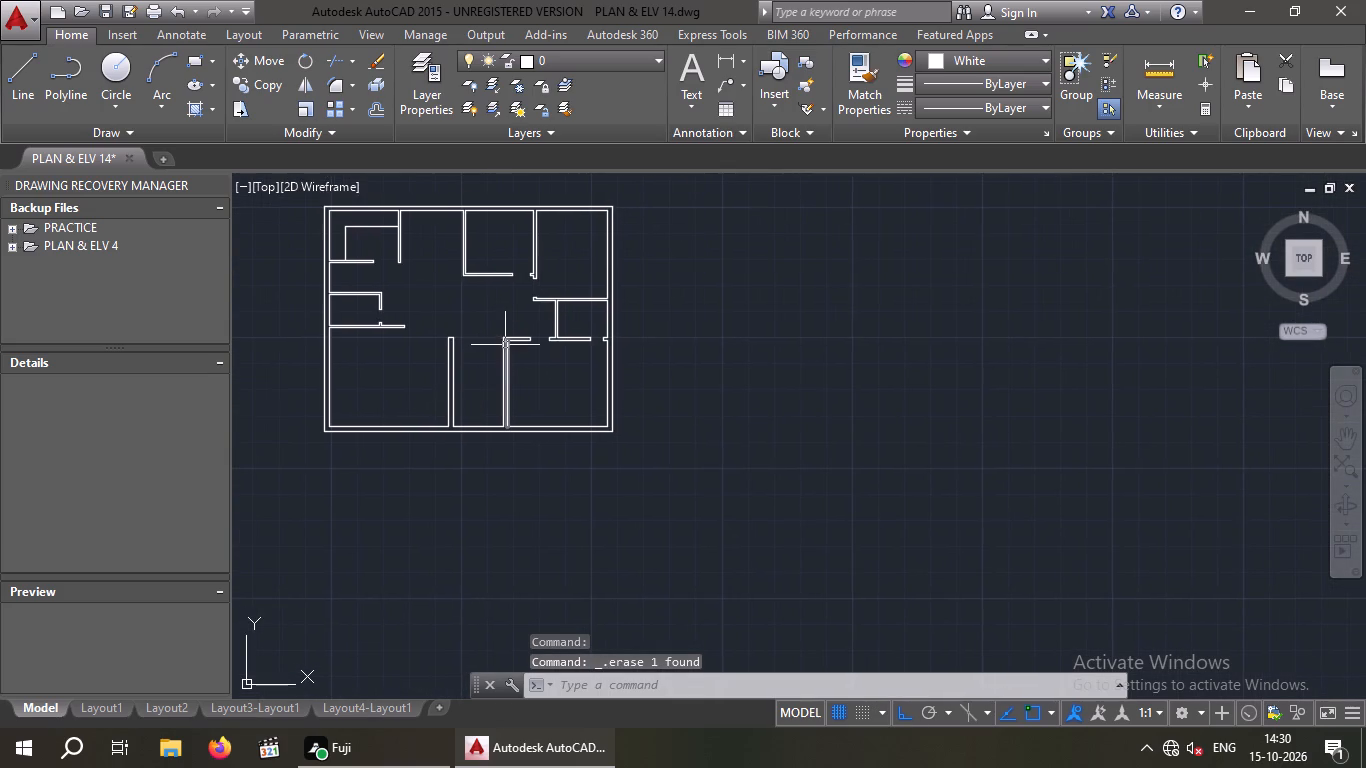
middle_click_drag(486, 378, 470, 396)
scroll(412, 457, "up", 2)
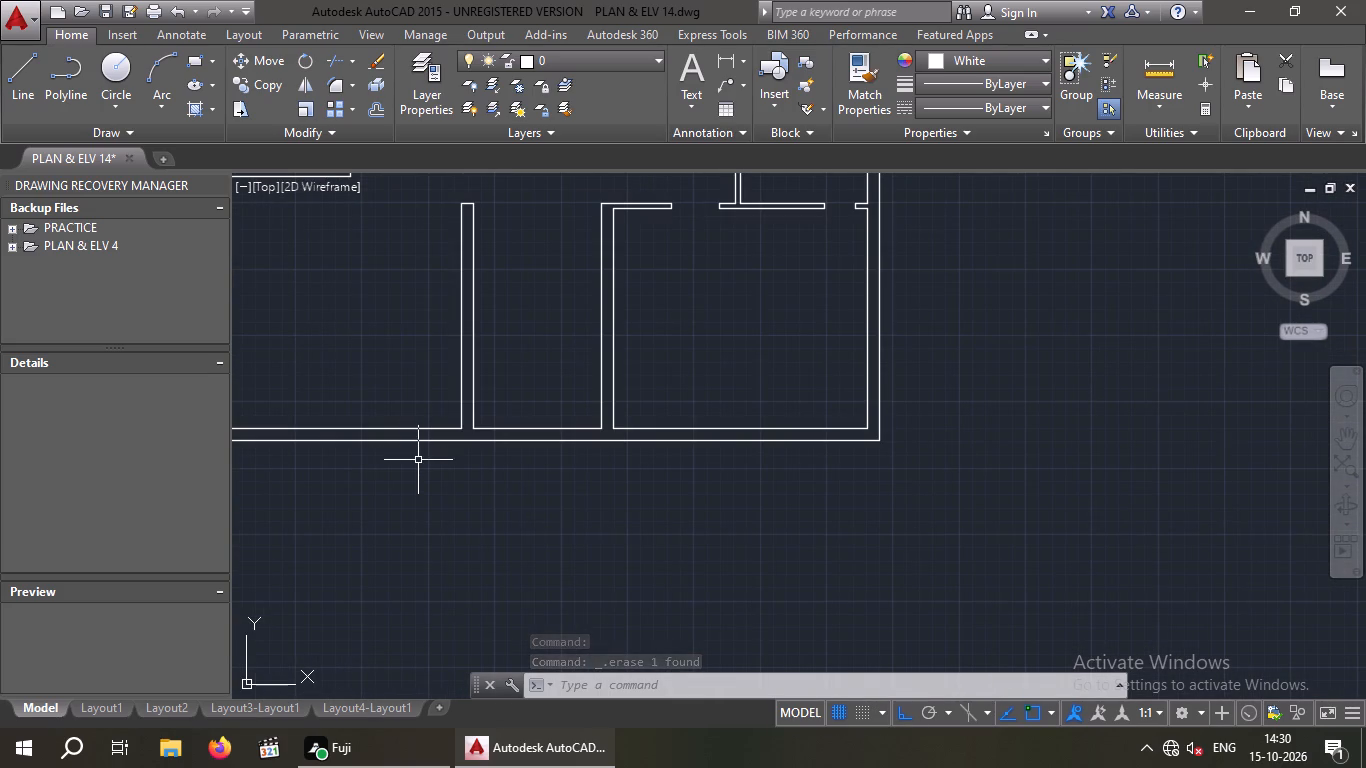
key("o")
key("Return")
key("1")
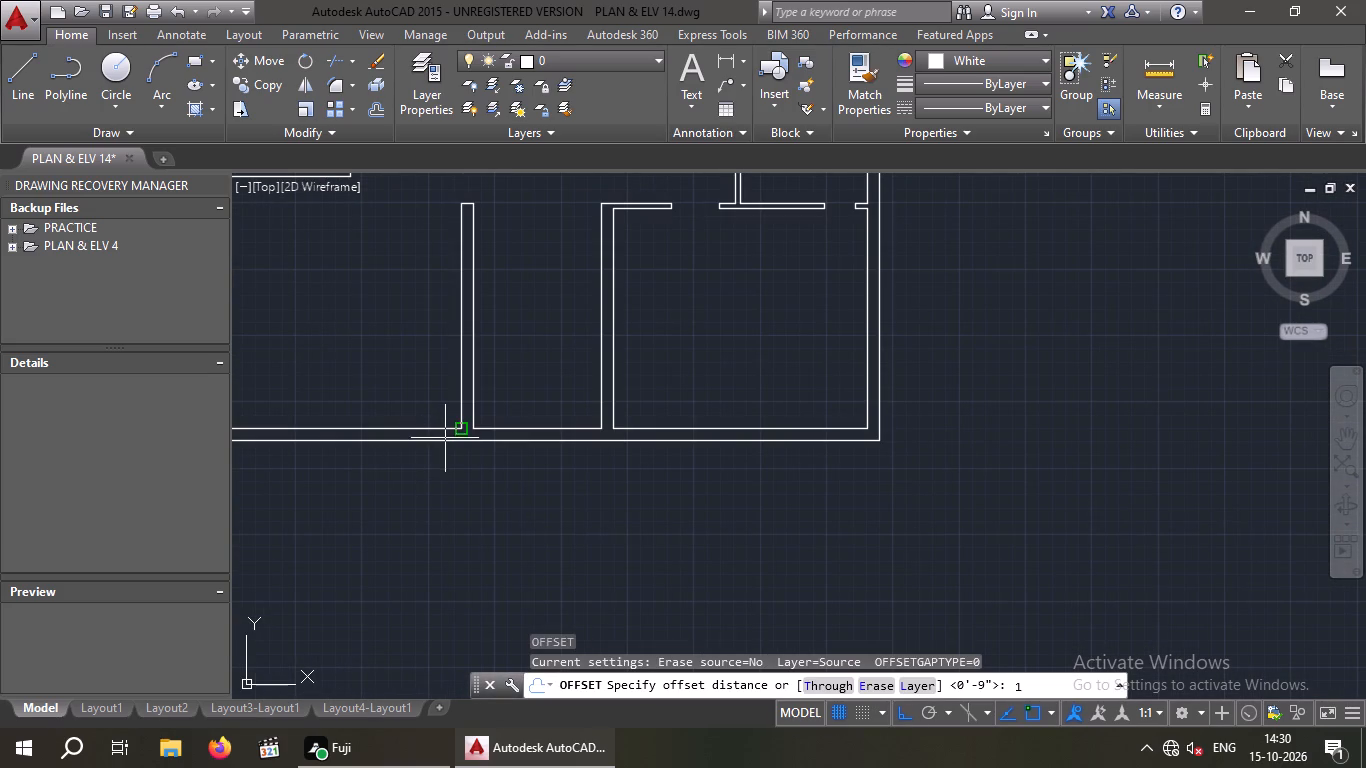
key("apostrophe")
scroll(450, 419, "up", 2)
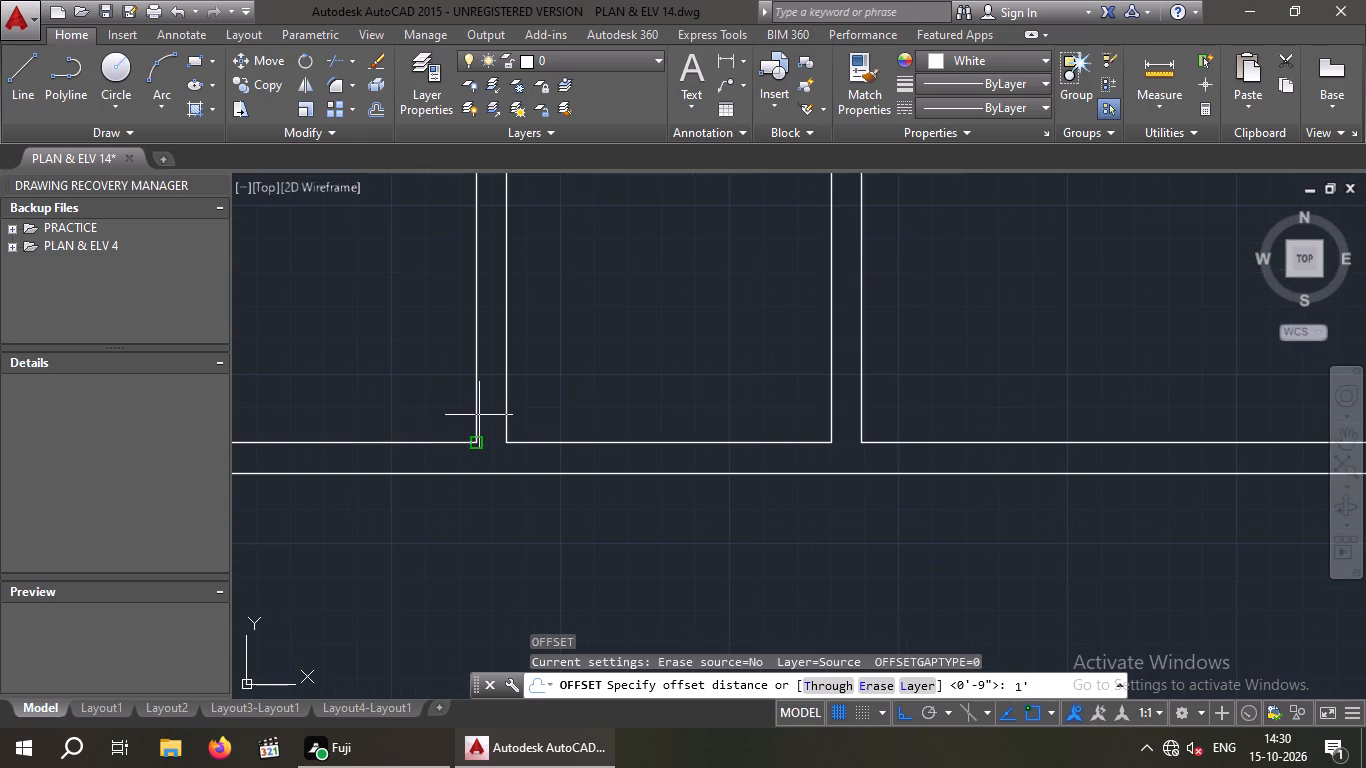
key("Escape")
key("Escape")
Offset the left line of the bottom-middle room's left partition 1' into the bottom-left room.
key("o")
key("Return")
type("1'")
key("Return")
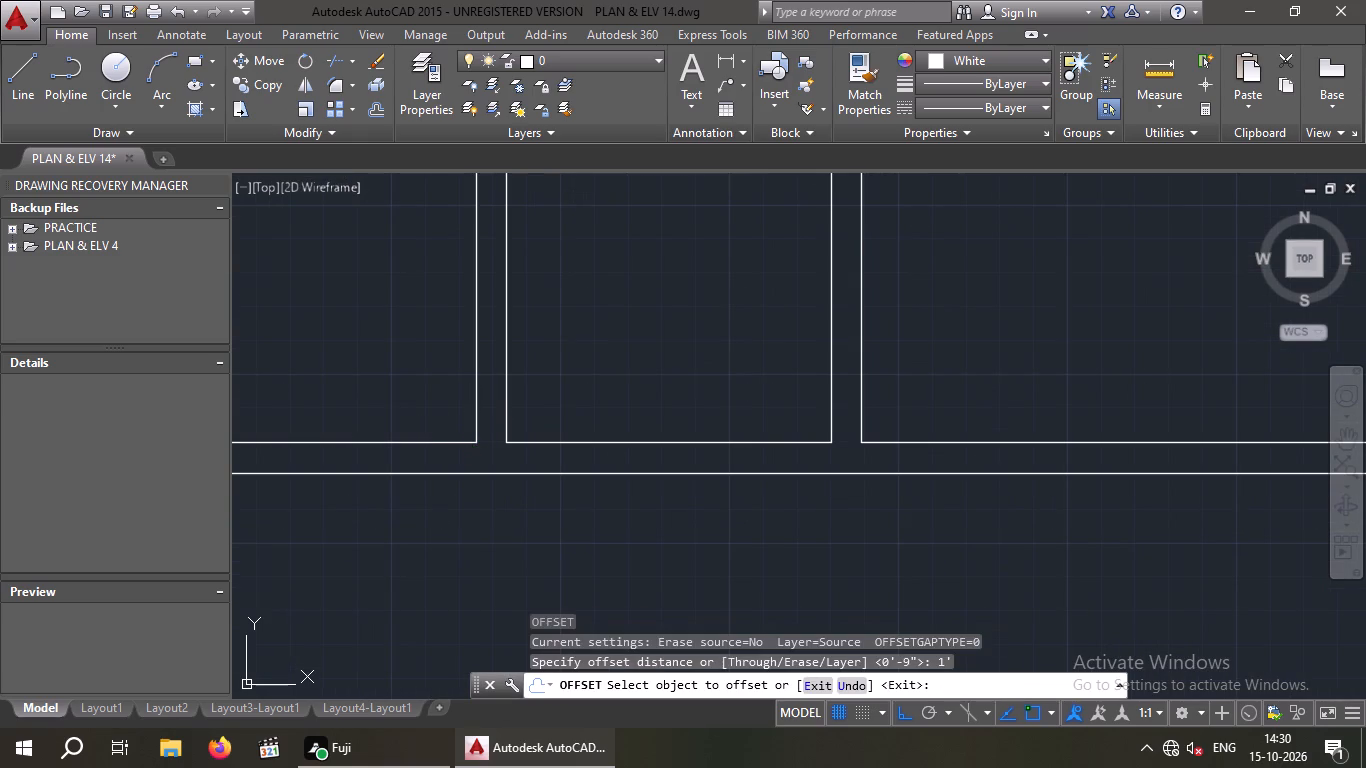
left_click_drag(476, 401, 460, 404)
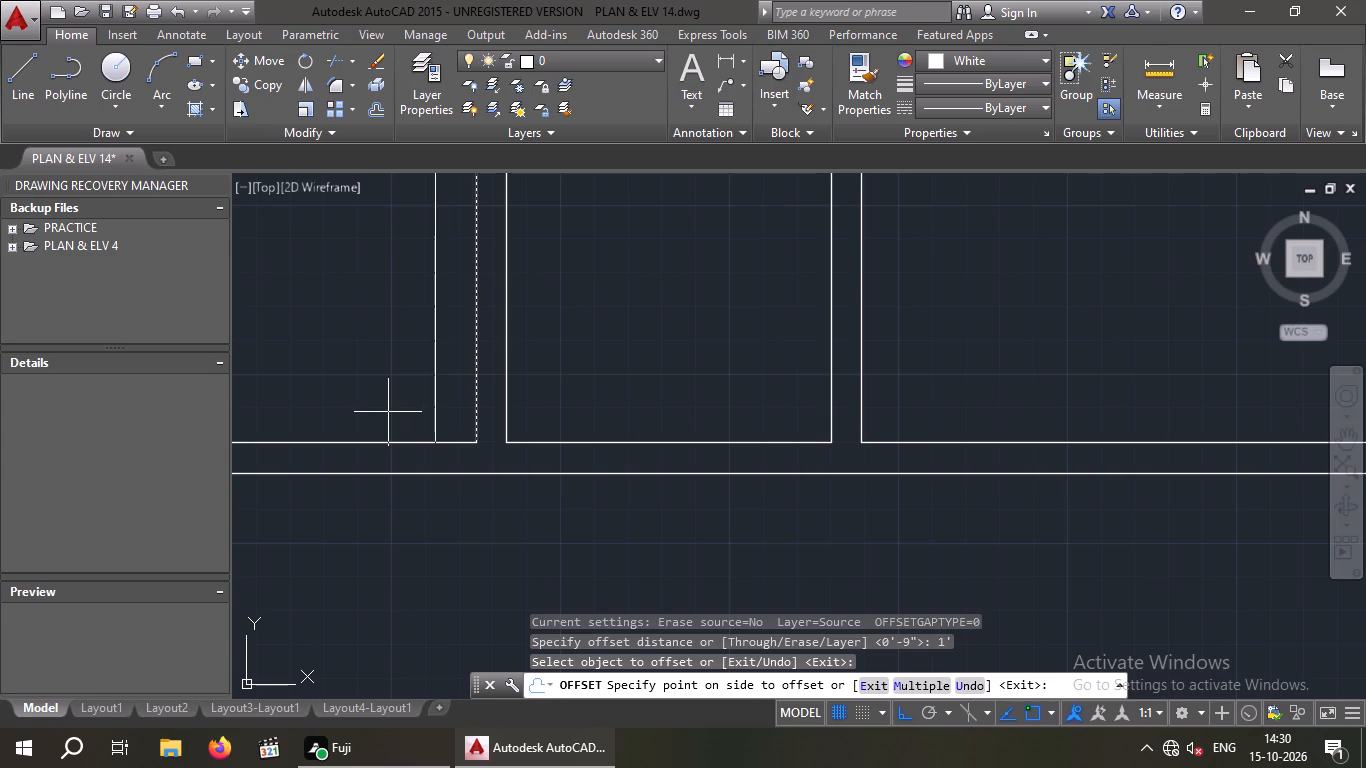
left_click(386, 412)
scroll(382, 412, "down", 2)
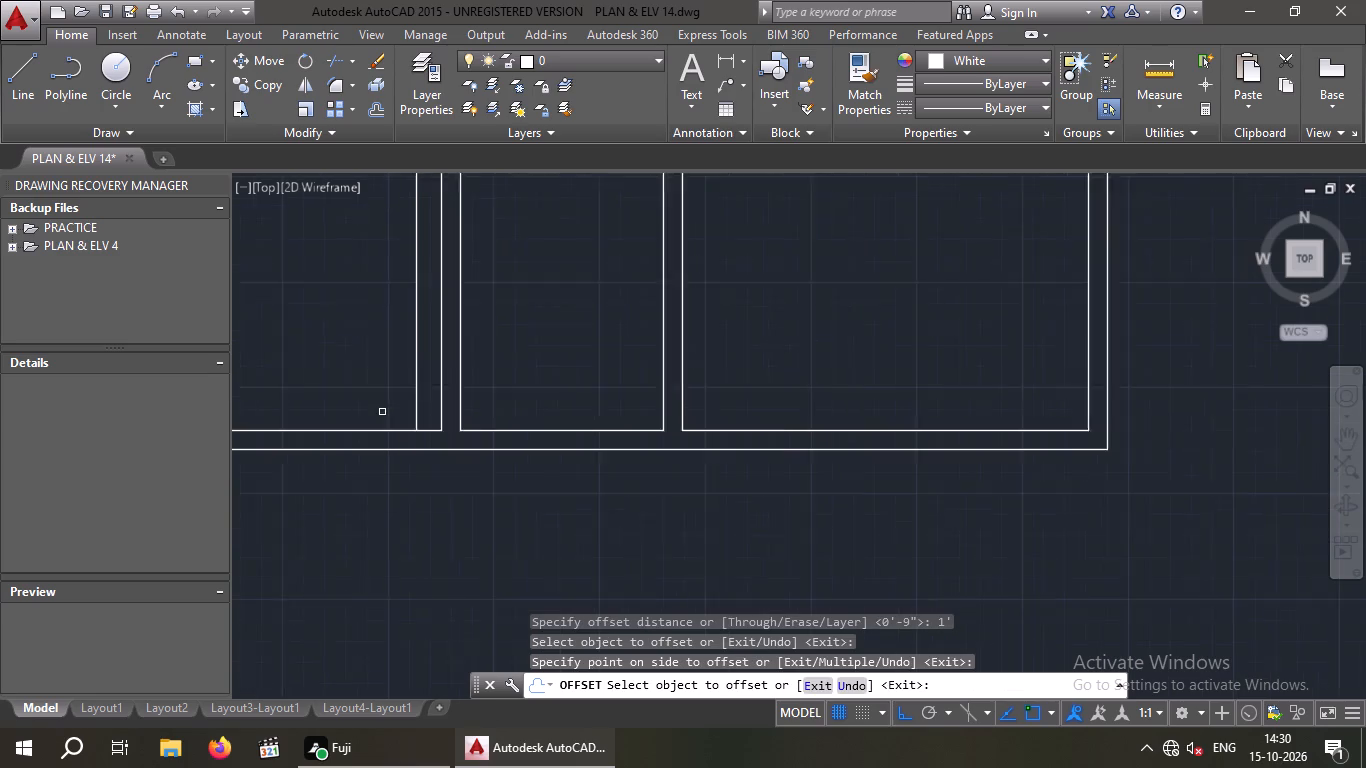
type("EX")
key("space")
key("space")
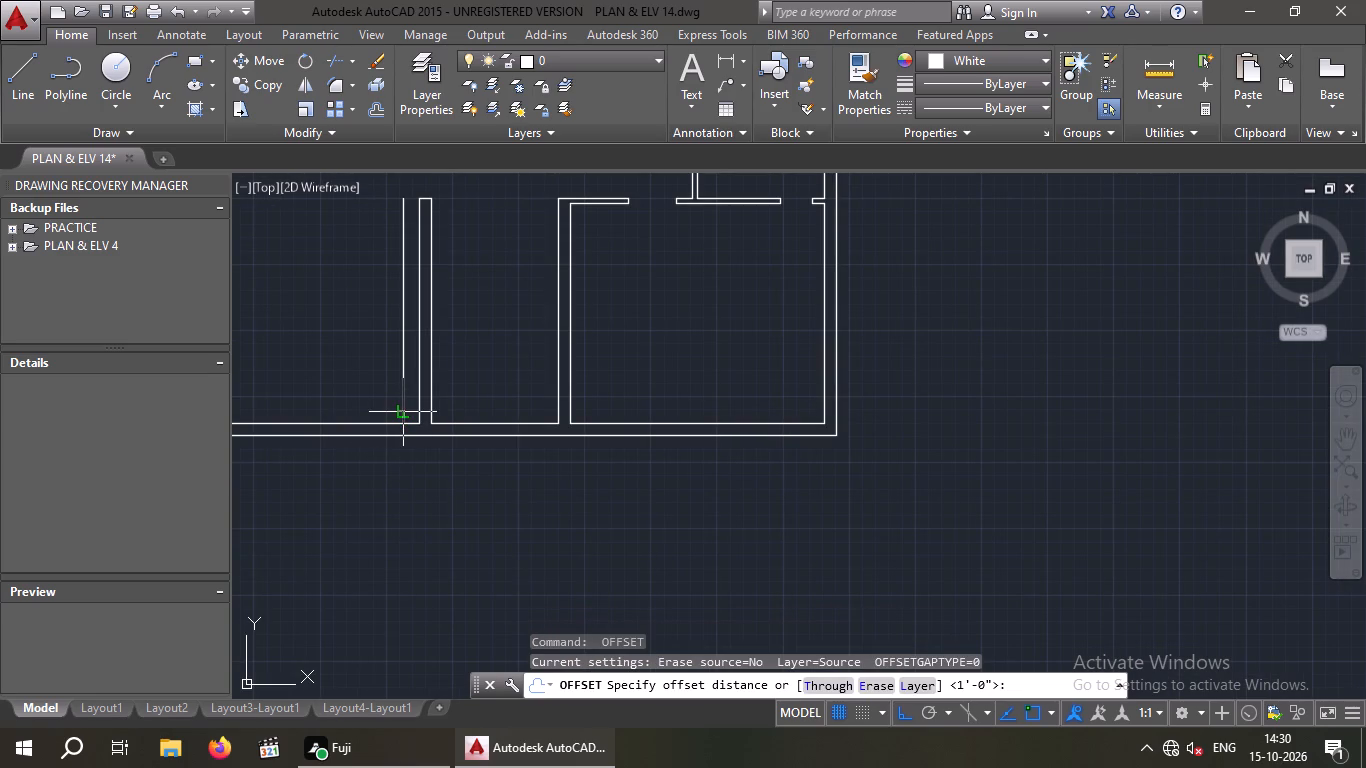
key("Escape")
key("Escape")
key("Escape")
Extend the new vertical line in the bottom-left room down to the outer bottom wall line.
type("EX")
key("space")
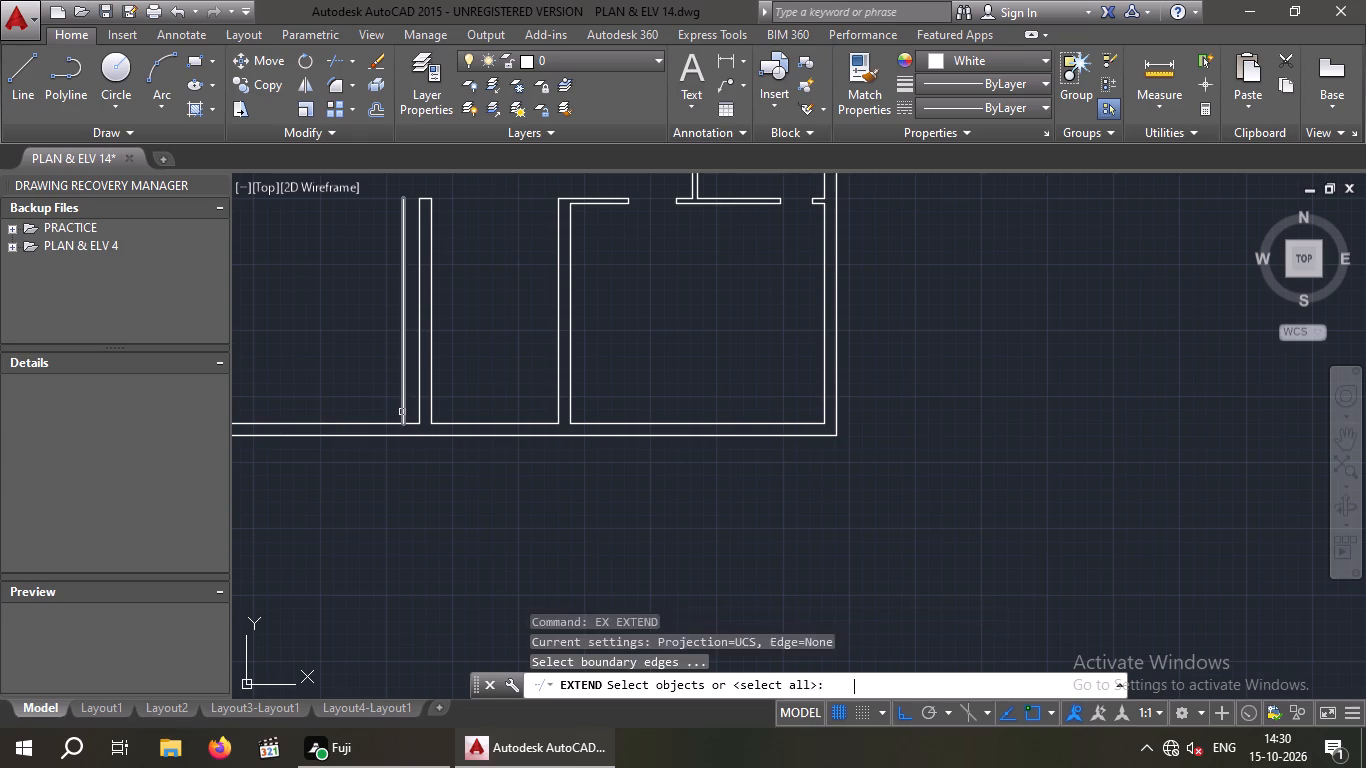
key("space")
left_click(402, 412)
key("Escape")
Offset the extended vertical line in the bottom-left room 3'6" further into that room.
middle_click_drag(381, 462, 400, 471)
middle_click_drag(418, 481, 446, 488)
key("Escape")
key("o")
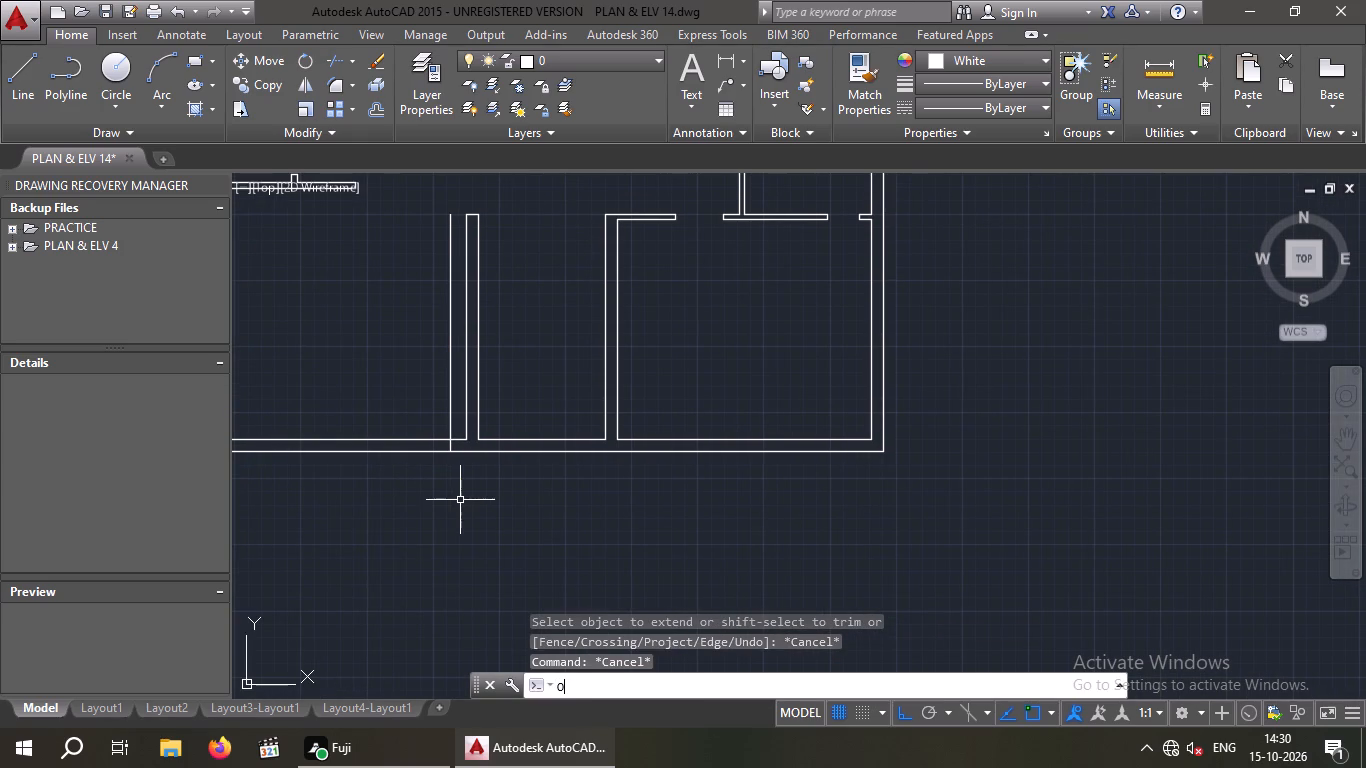
key("Return")
key("3")
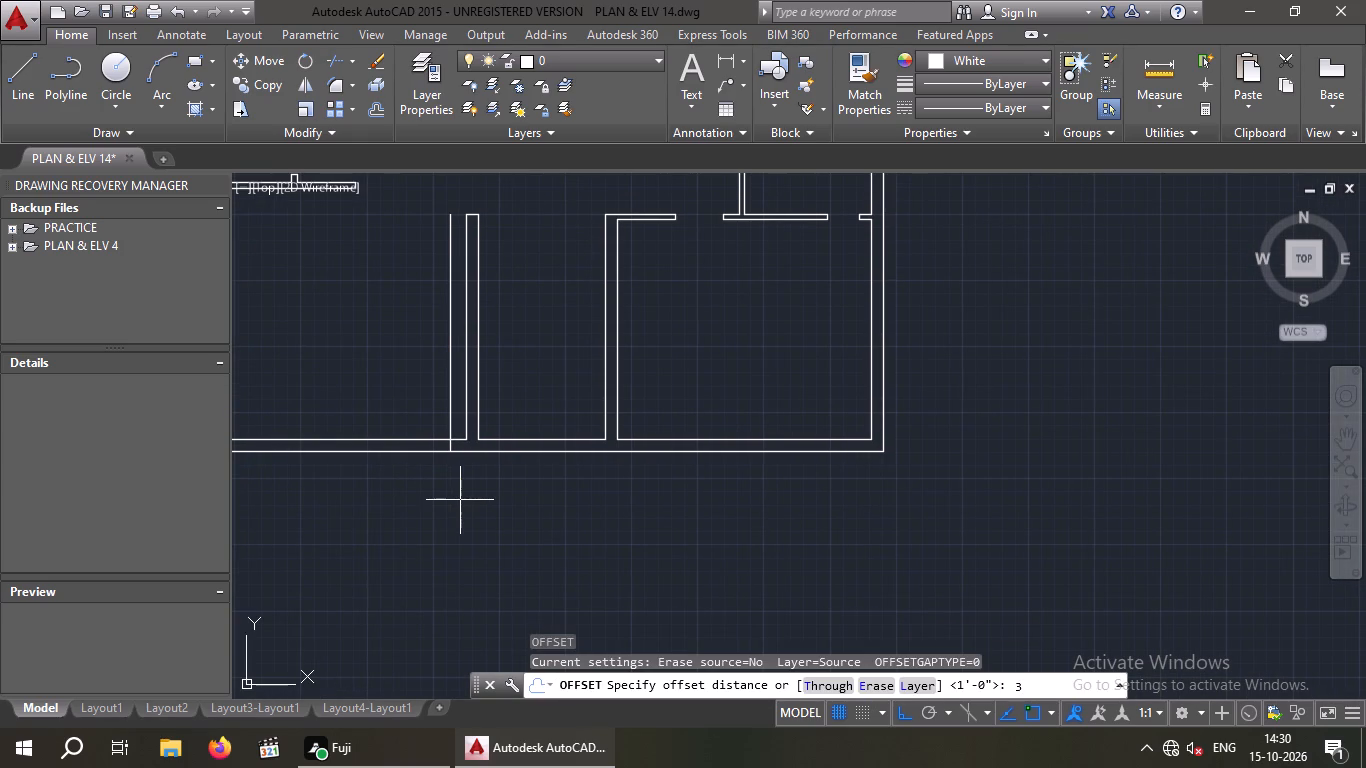
type("'6\"")
key("Return")
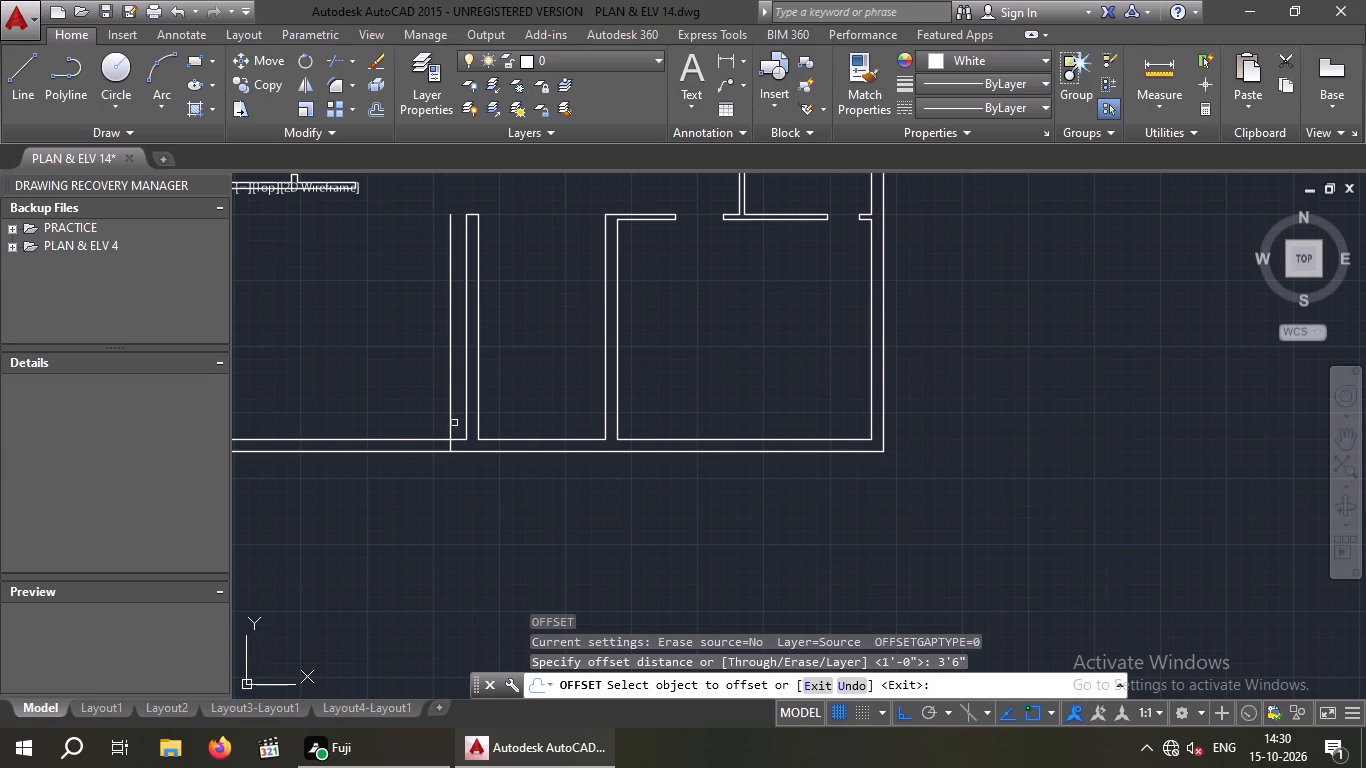
left_click(450, 421)
left_click(329, 436)
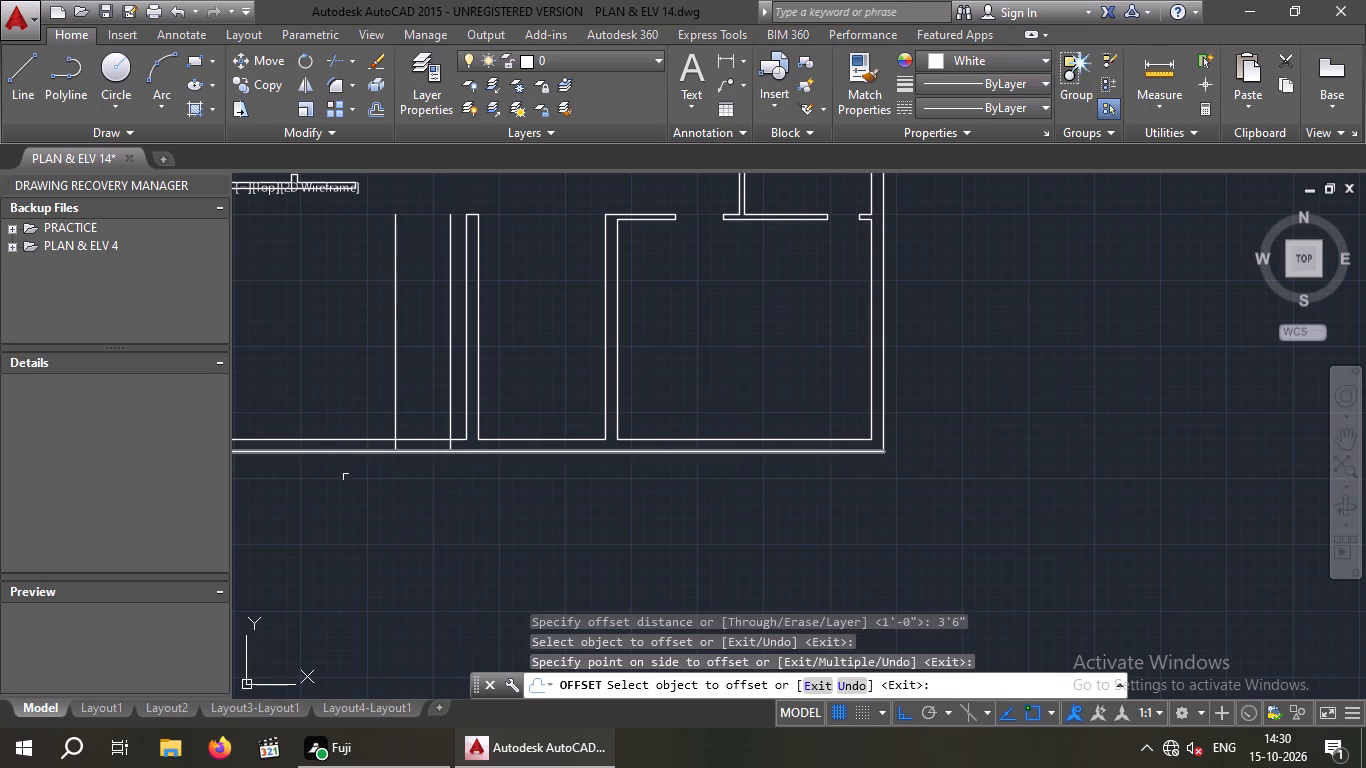
key("Escape")
key("Escape")
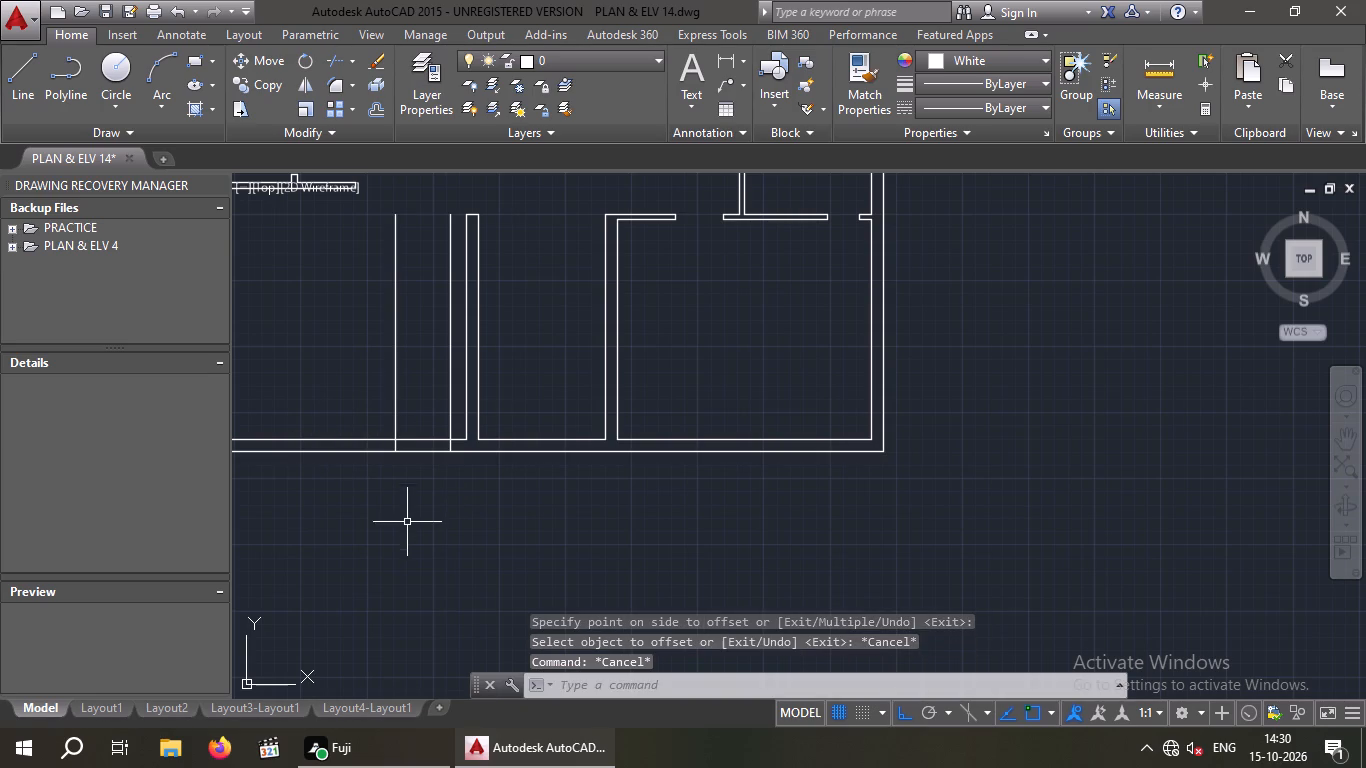
Trim the two vertical lines and the bottom wall between them to open a 3'6" doorway in the bottom-left room's outer wall.
key("t")
type("R")
key("space")
key("space")
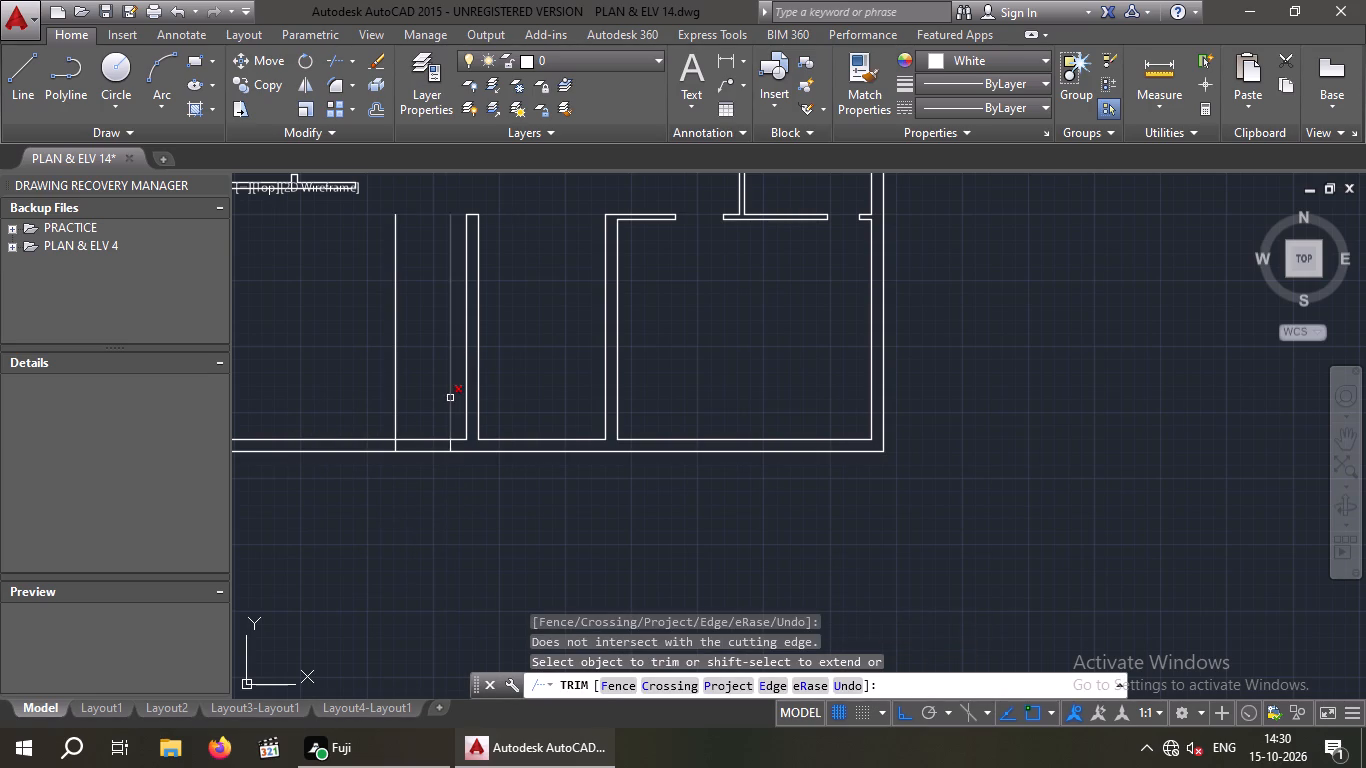
scroll(450, 398, "up", 2)
left_click_drag(455, 385, 451, 401)
left_click(277, 428)
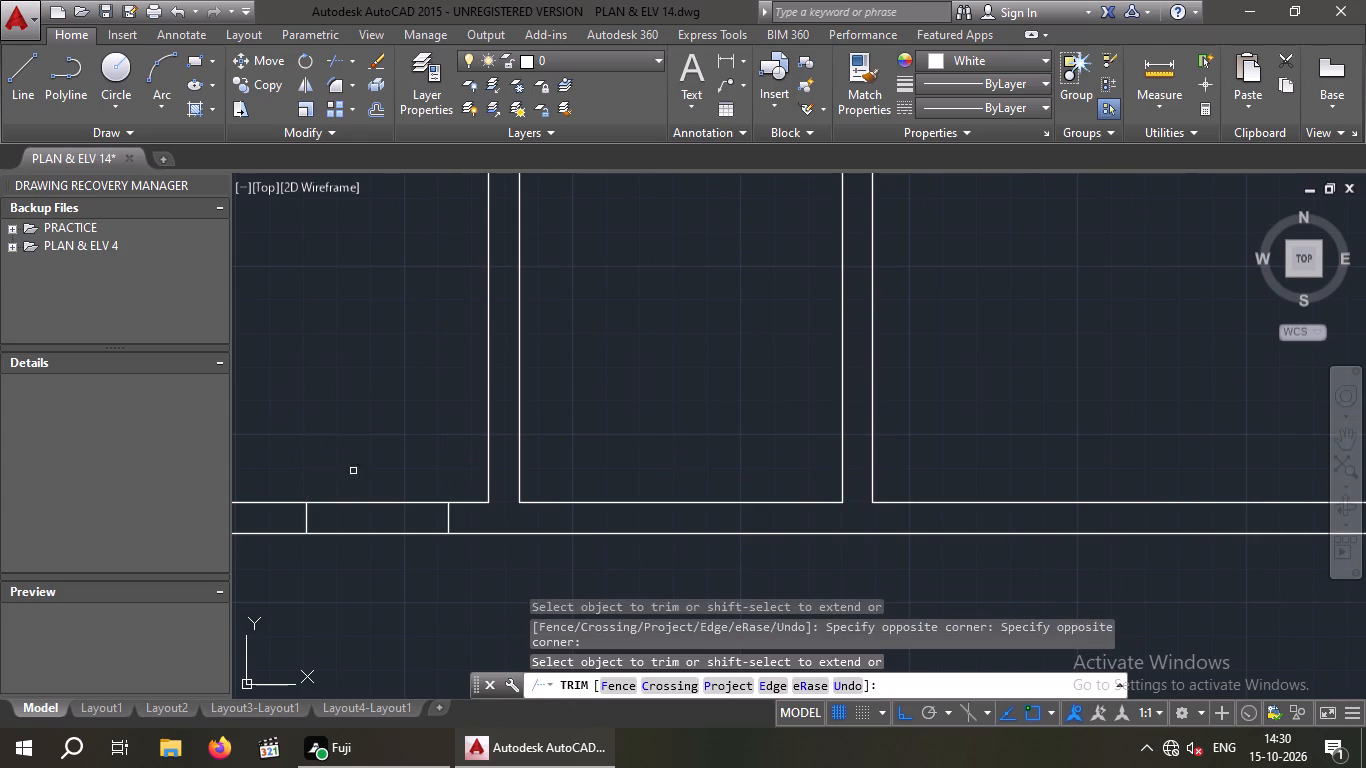
left_click_drag(399, 624, 385, 589)
left_click(355, 477)
scroll(355, 477, "down", 2)
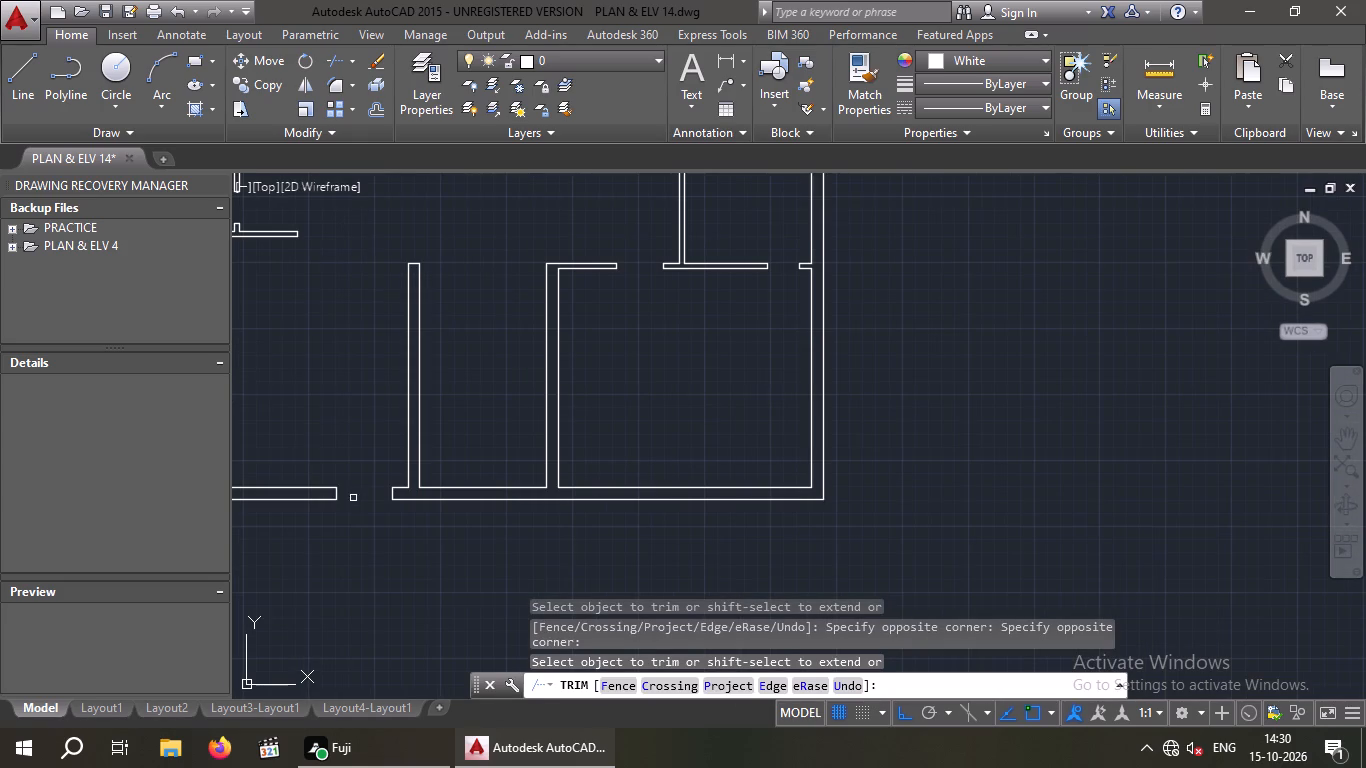
middle_click_drag(354, 535, 359, 546)
scroll(385, 542, "down", 1)
middle_click_drag(389, 563, 419, 564)
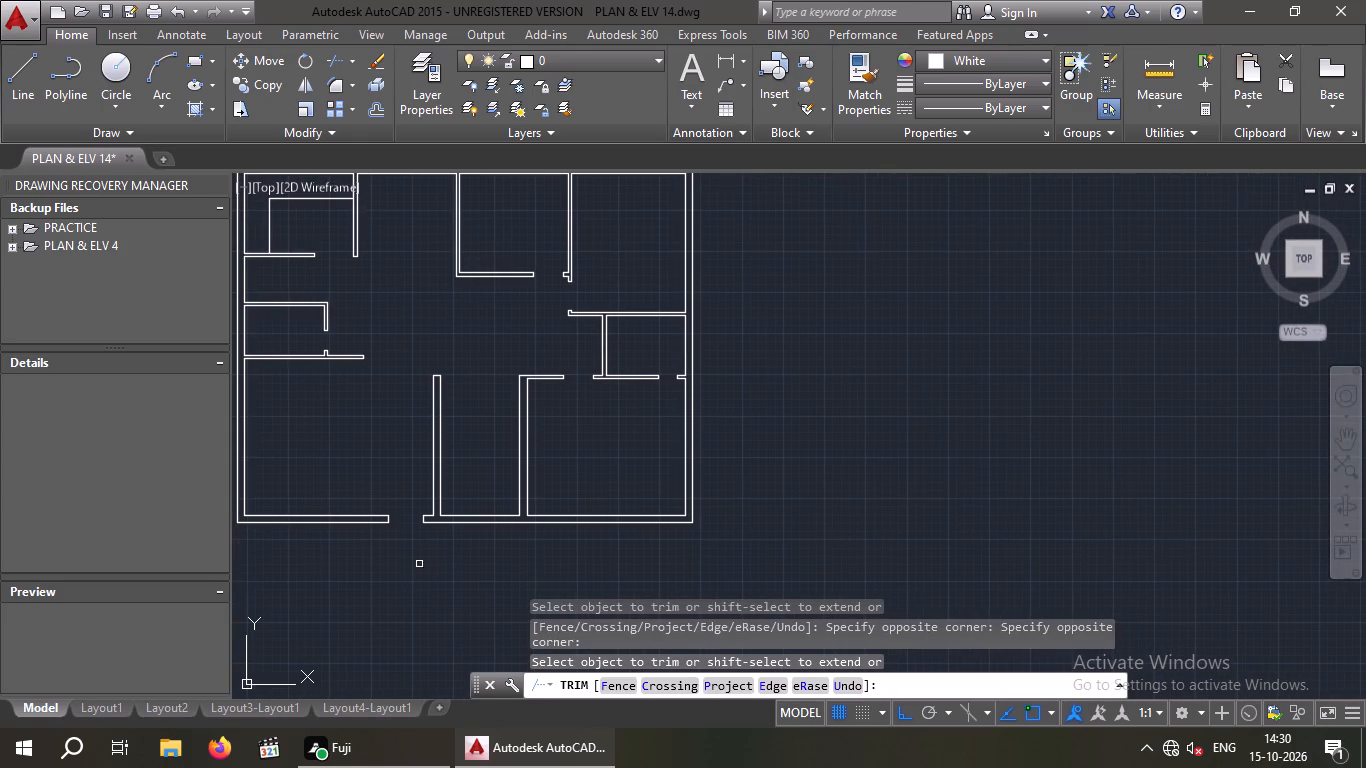
key("Escape")
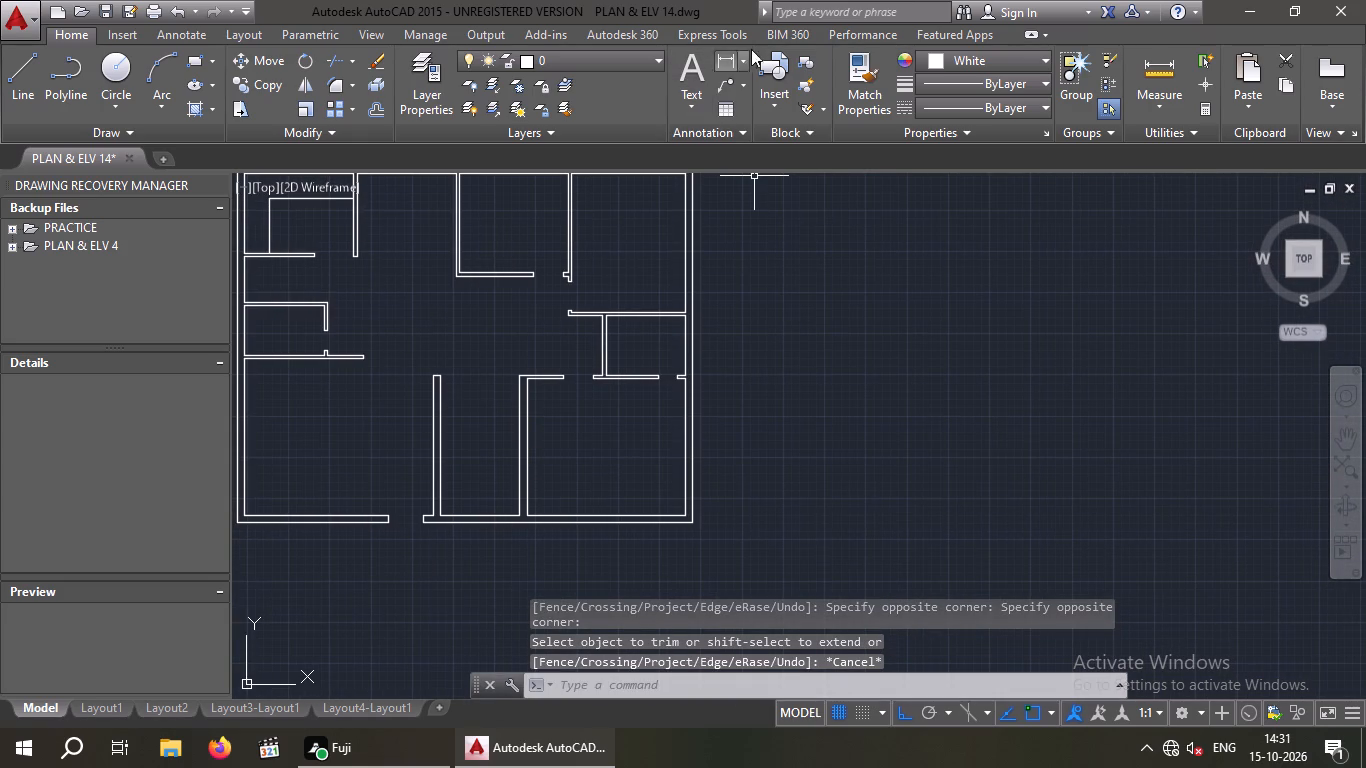
Check the width of the new bottom wall opening with a trial linear dimension.
left_click(731, 60)
scroll(384, 514, "up", 3)
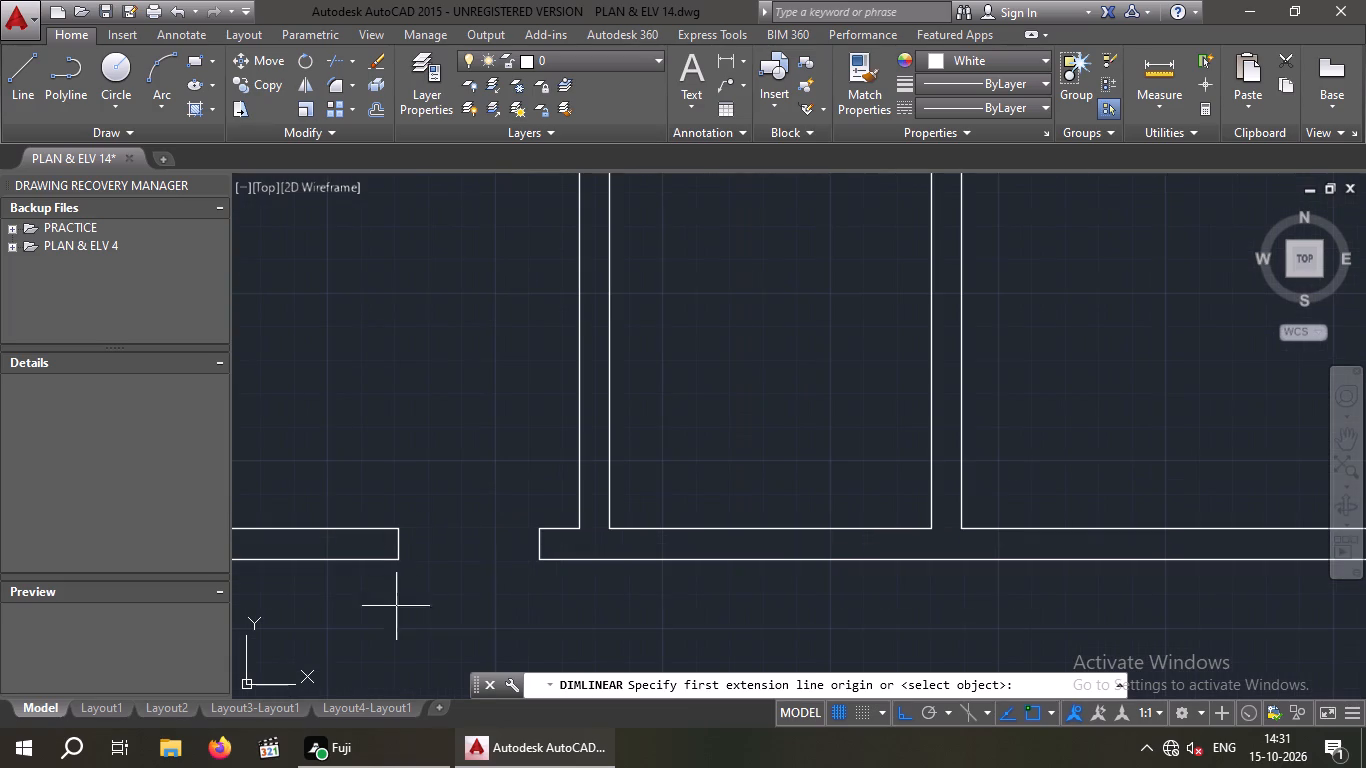
left_click(400, 558)
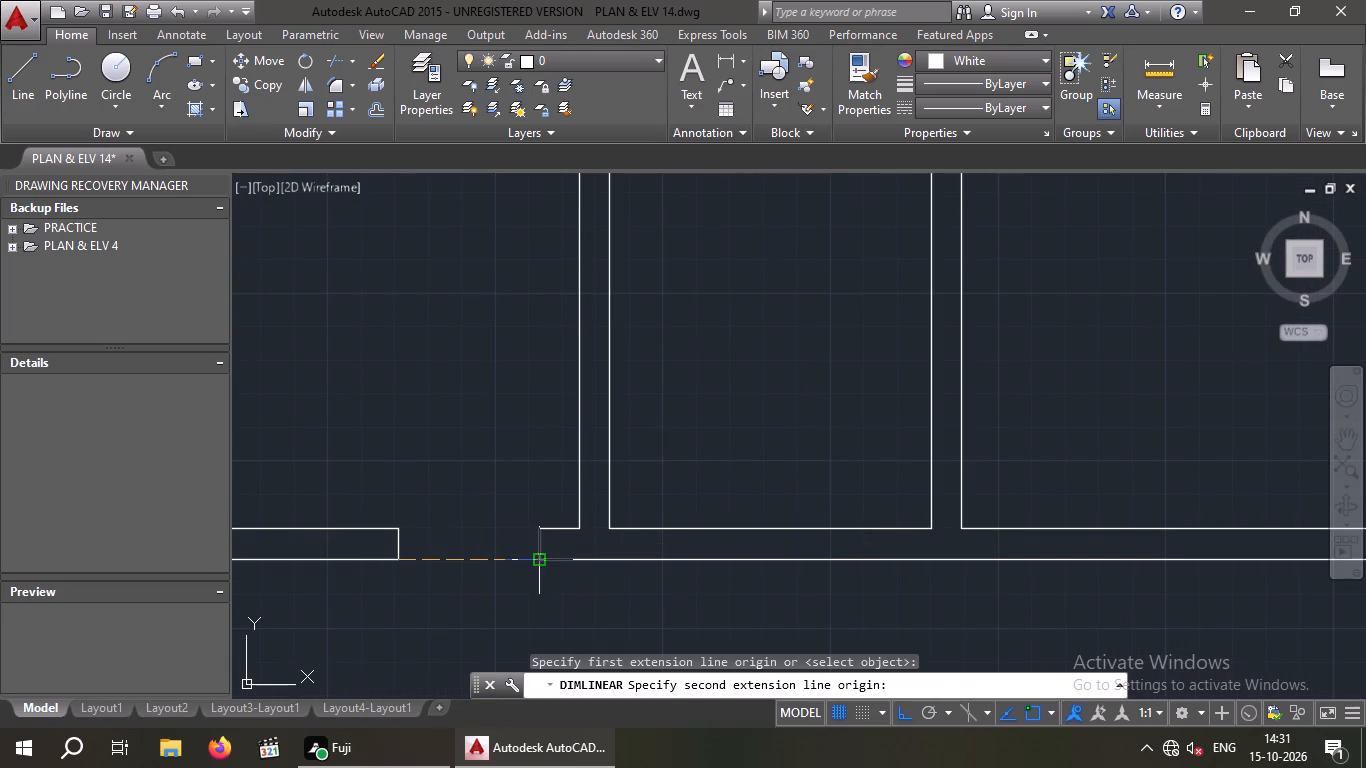
left_click(538, 561)
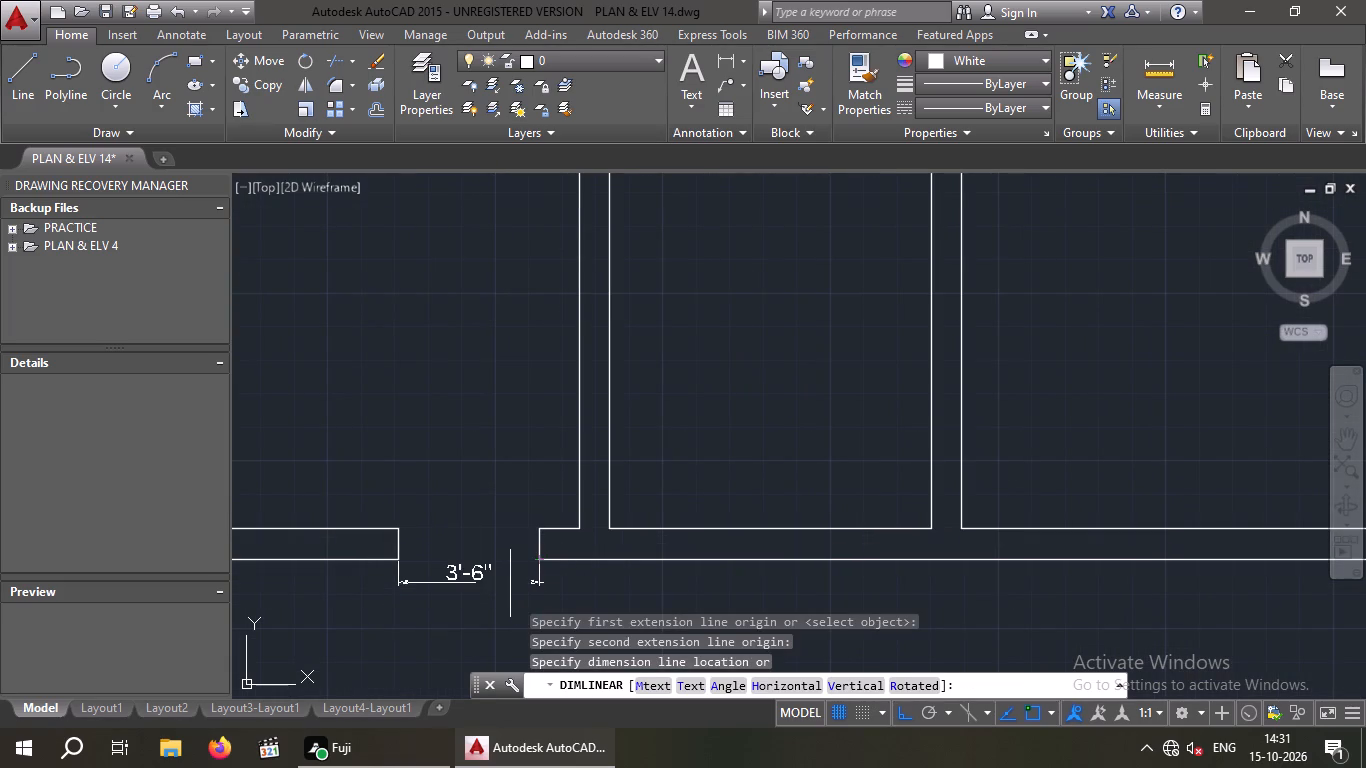
key("Escape")
key("Escape")
Draw a vertical line about 14' long from the midpoint of the bottom-middle room's inner bottom wall up to the partitions' top ends.
middle_click_drag(507, 584, 510, 495)
scroll(507, 582, "up", 1)
scroll(510, 498, "down", 5)
scroll(502, 527, "up", 1)
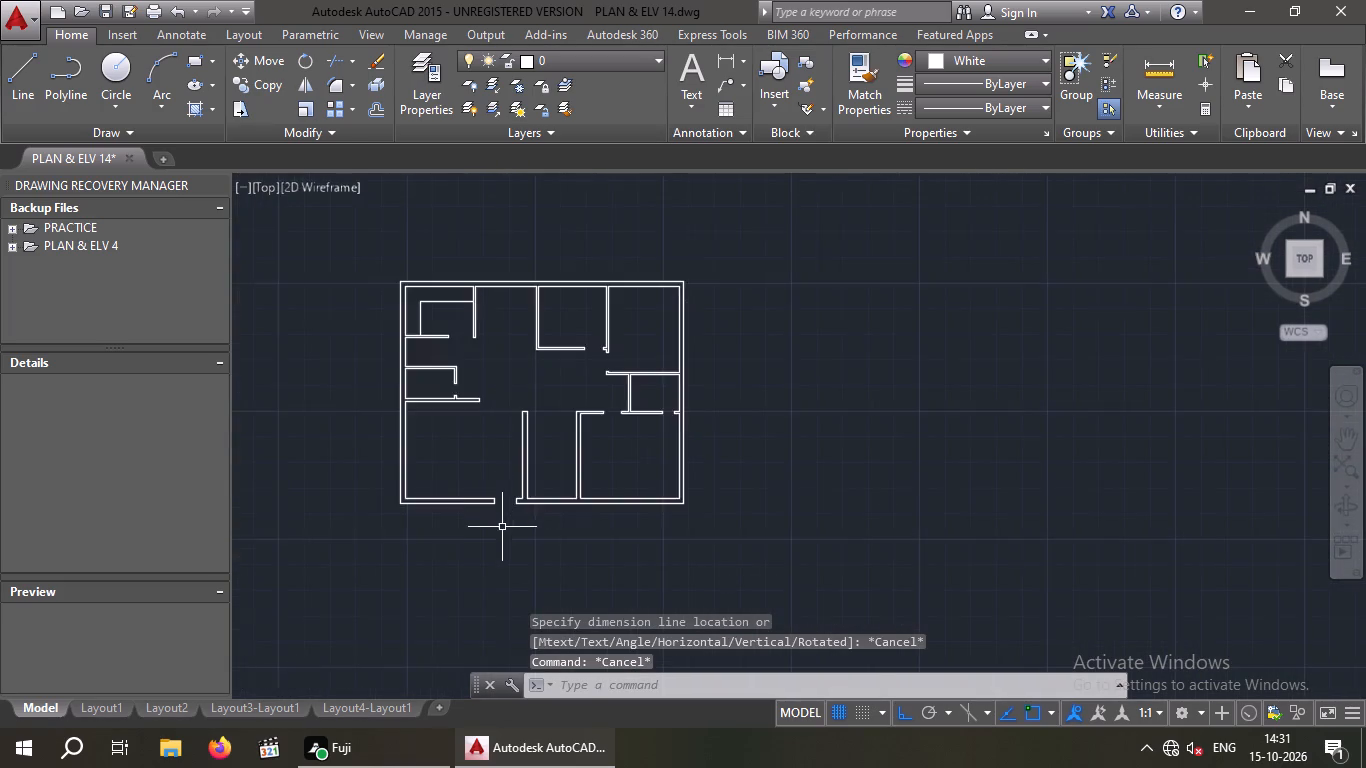
scroll(500, 529, "up", 1)
scroll(501, 536, "down", 1)
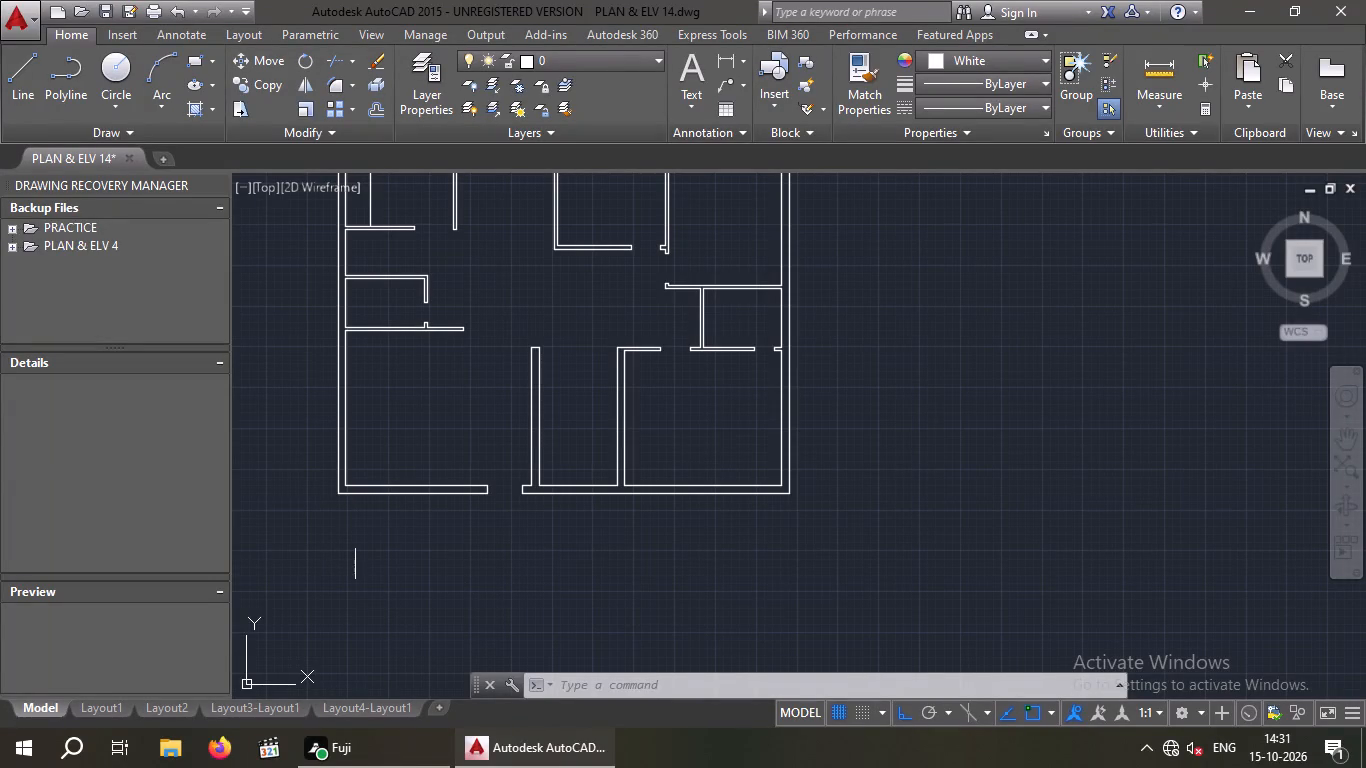
key("Escape")
key("l")
key("Return")
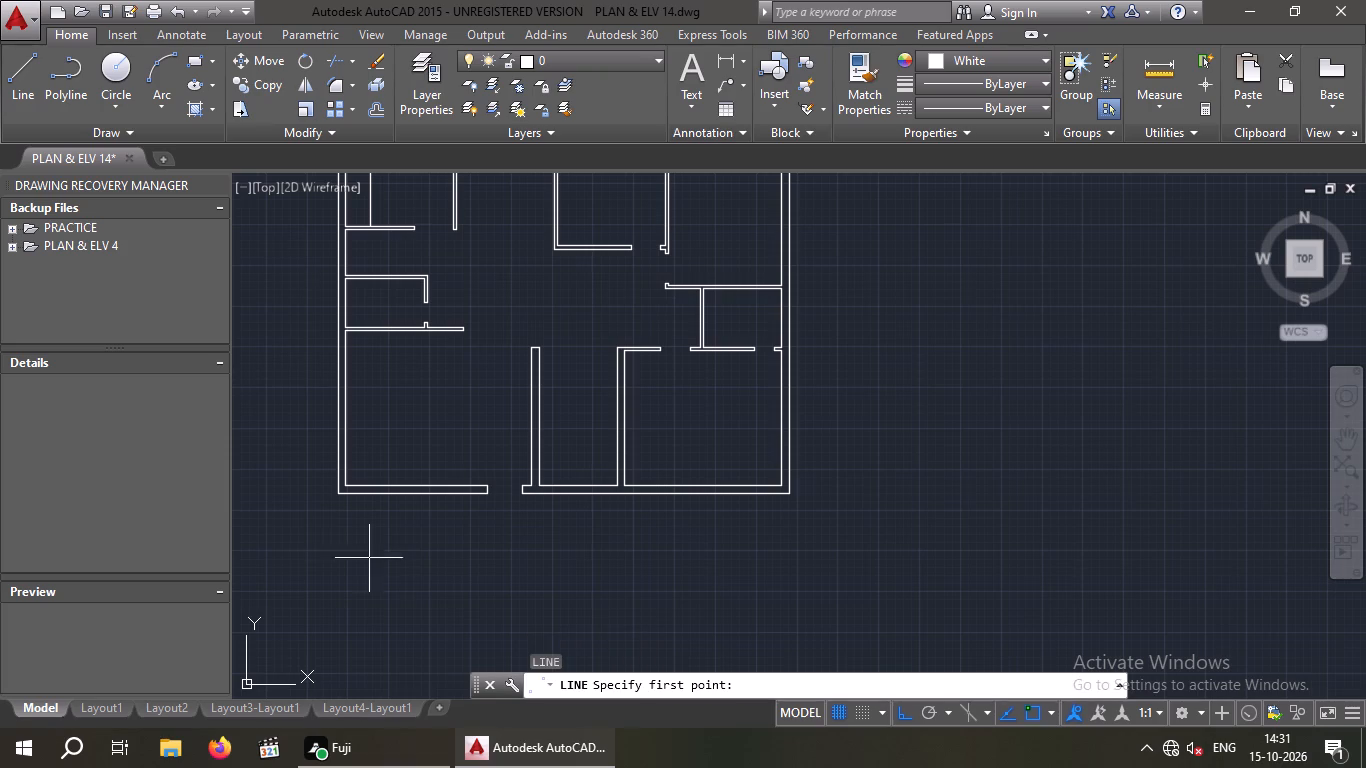
scroll(587, 486, "up", 2)
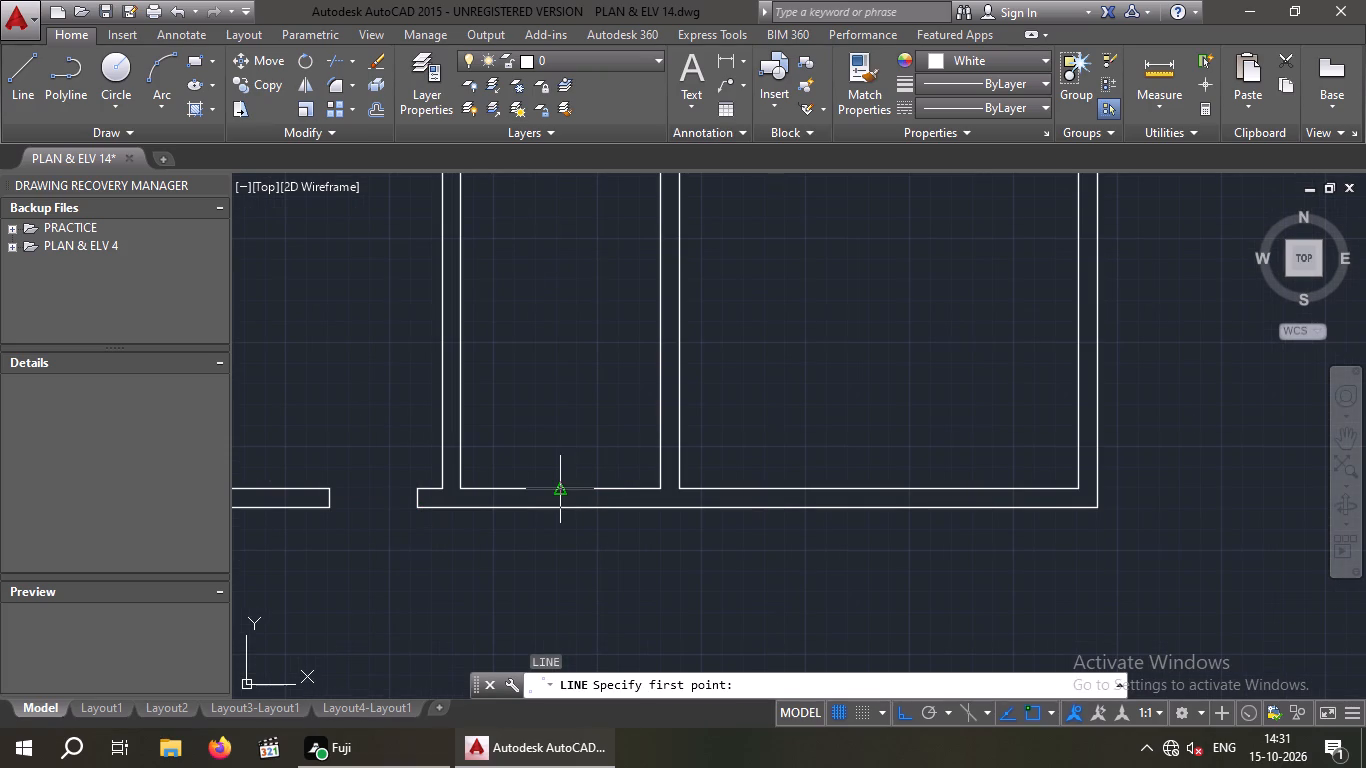
left_click(557, 484)
scroll(533, 293, "down", 1)
middle_click_drag(534, 300, 530, 458)
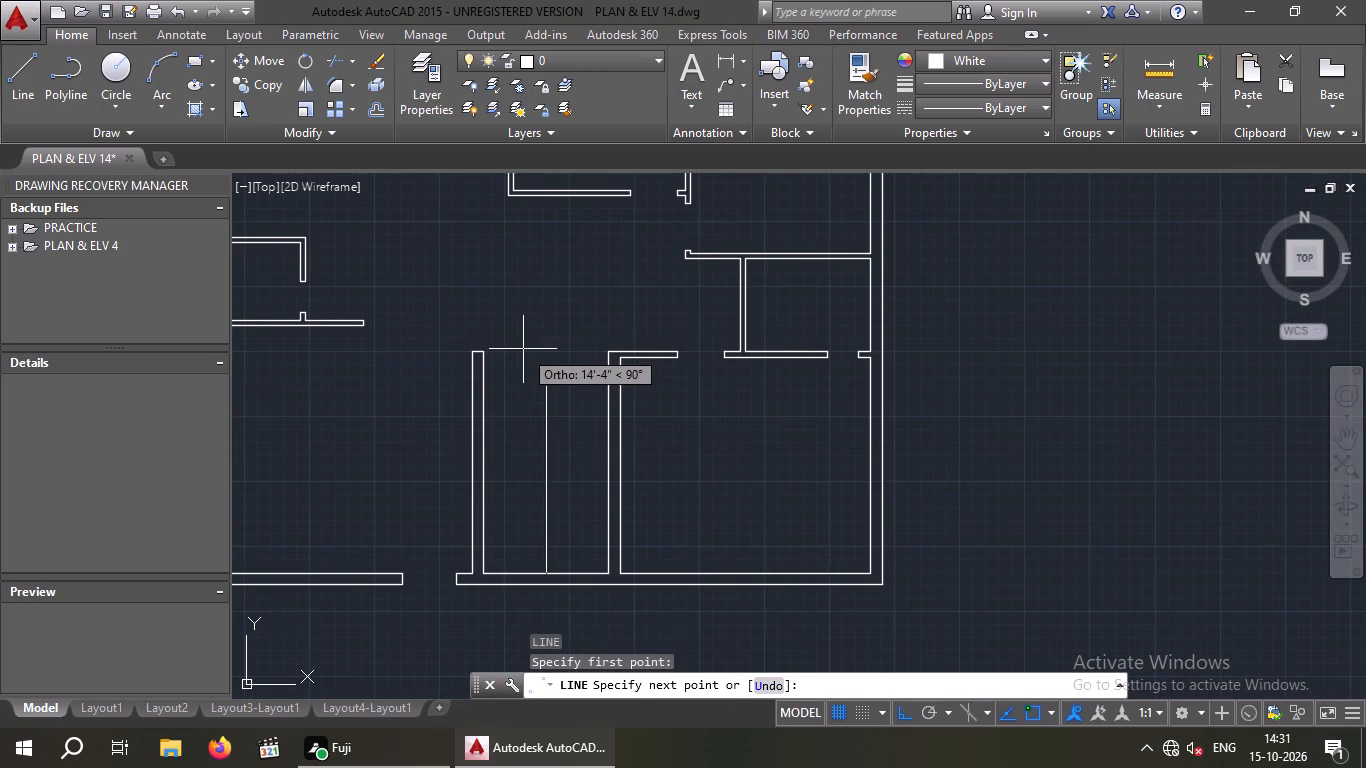
left_click(551, 351)
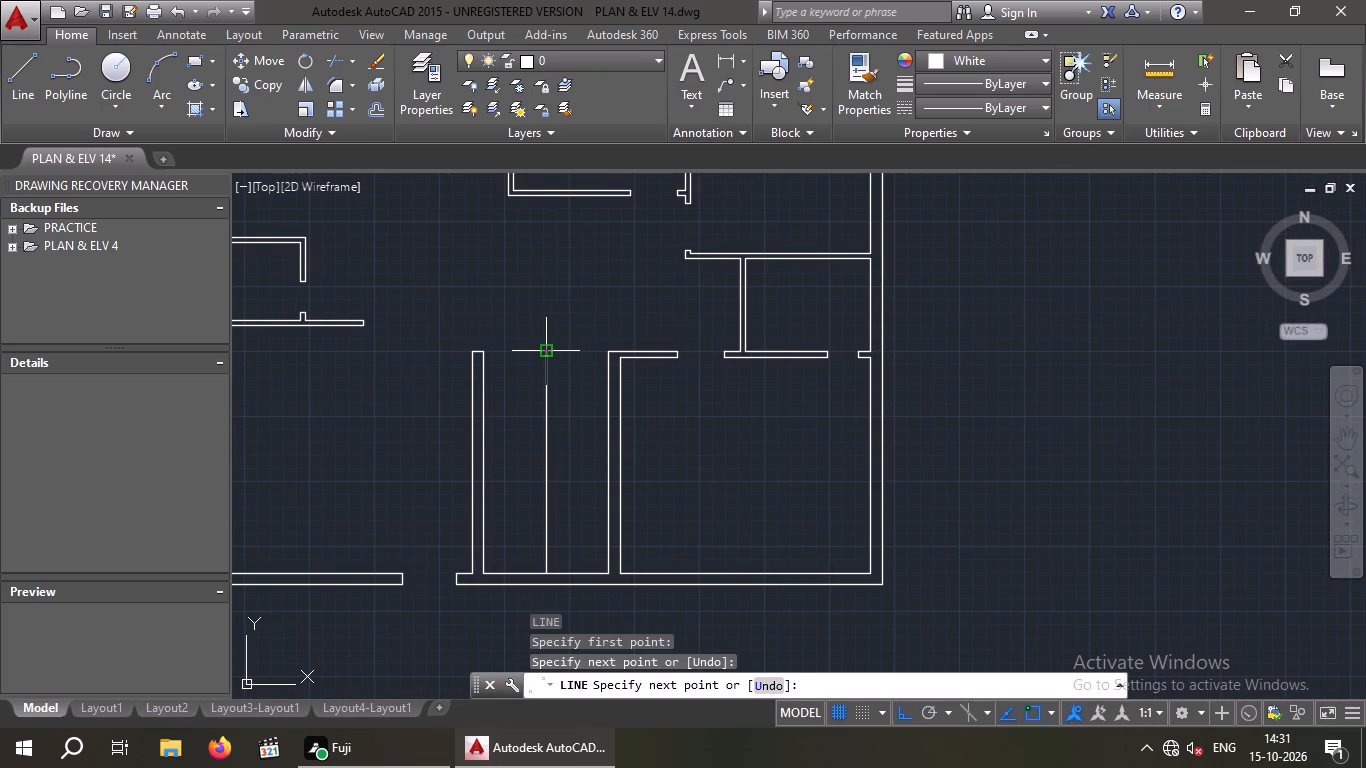
key("Escape")
key("Escape")
Offset the bottom-middle room's vertical centre line 1" to each side.
key("o")
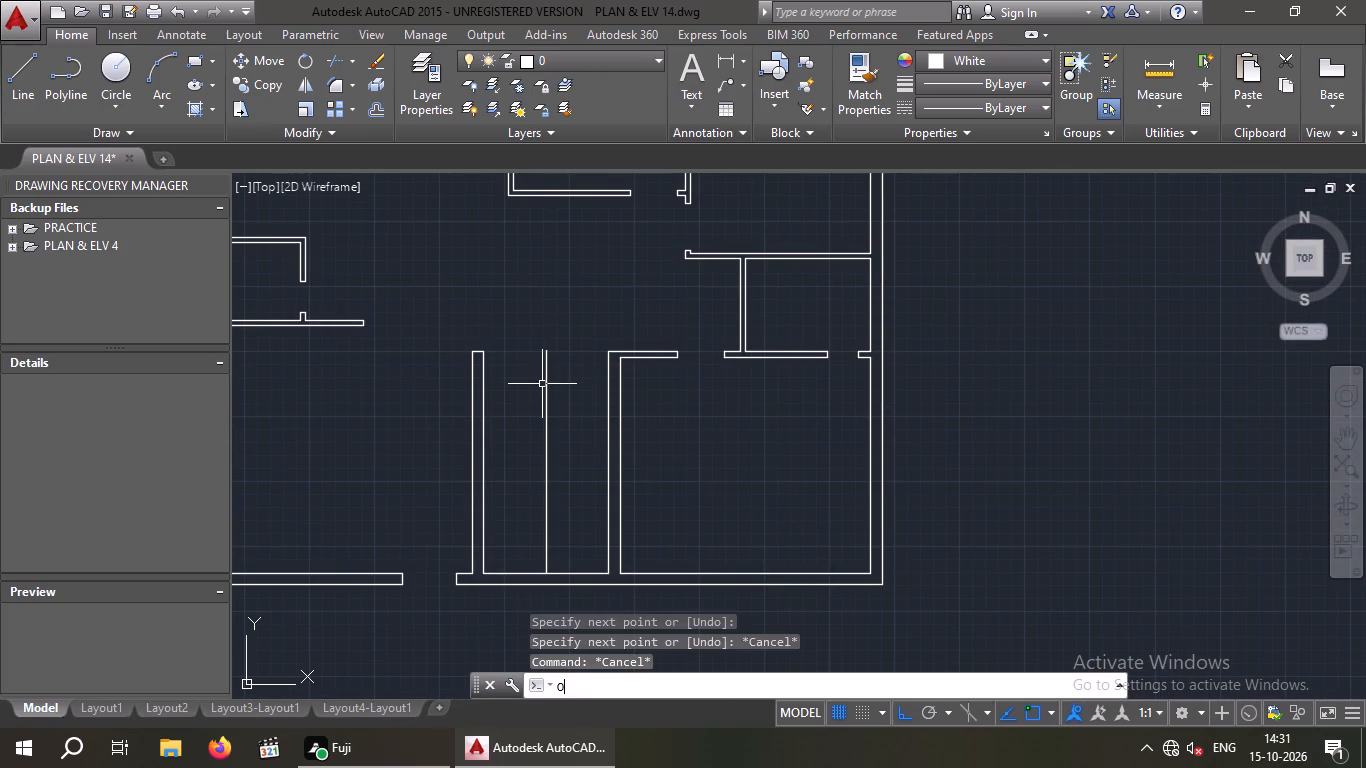
key("Return")
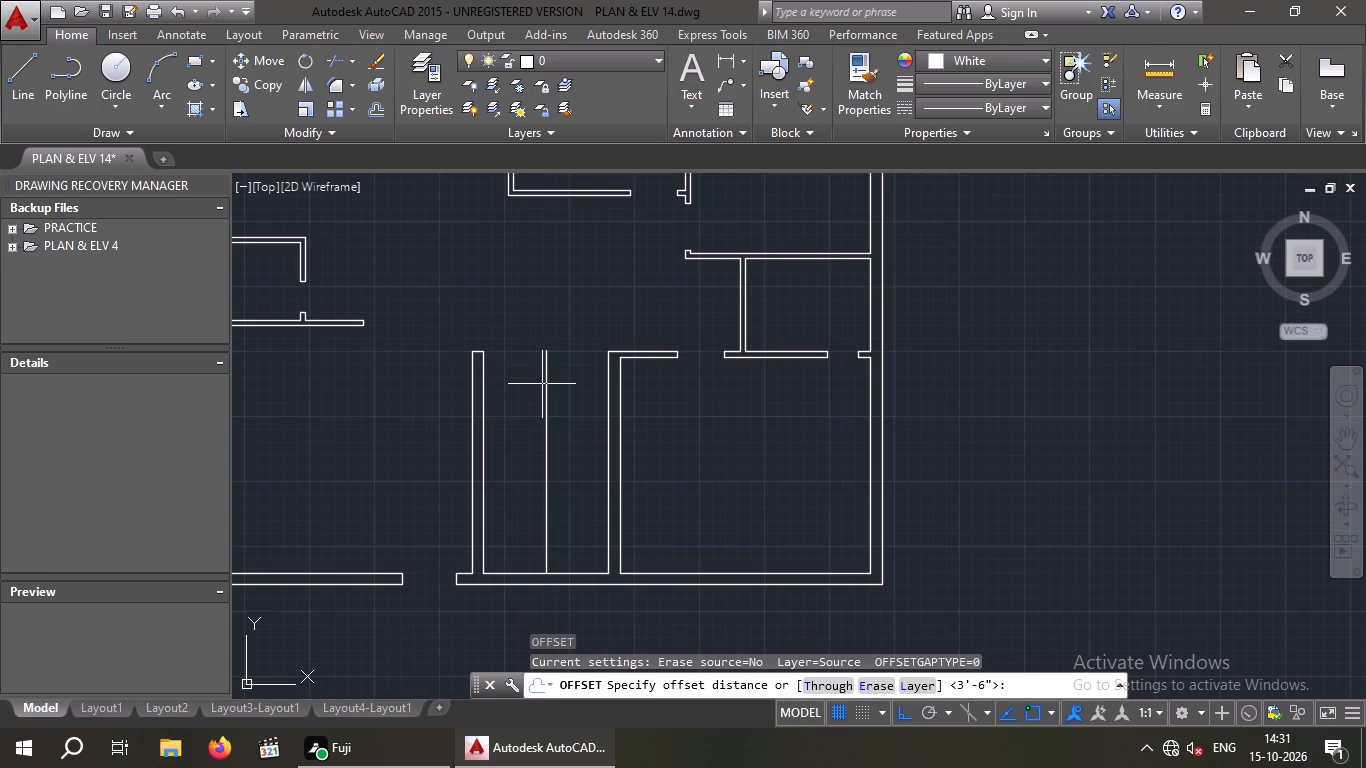
key("1")
key("shift+quotedbl")
key("Return")
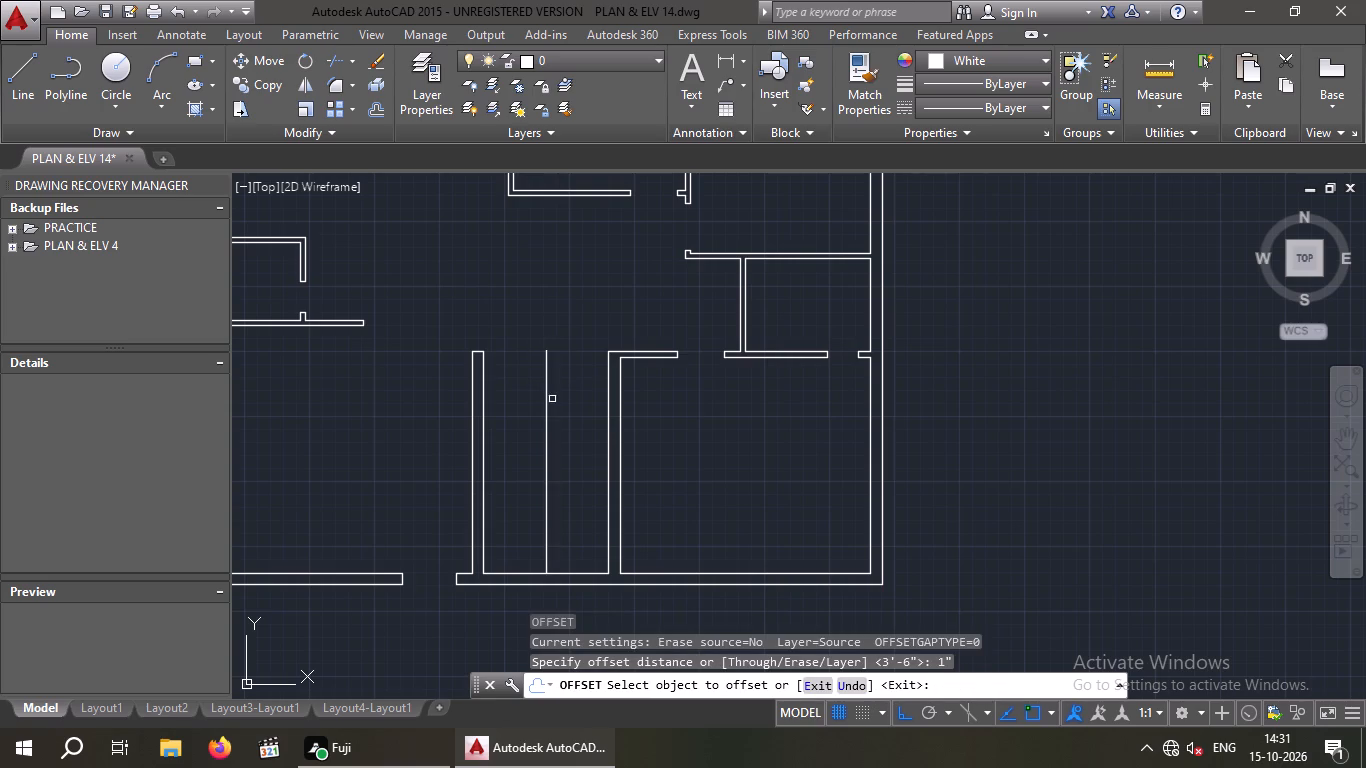
left_click(545, 401)
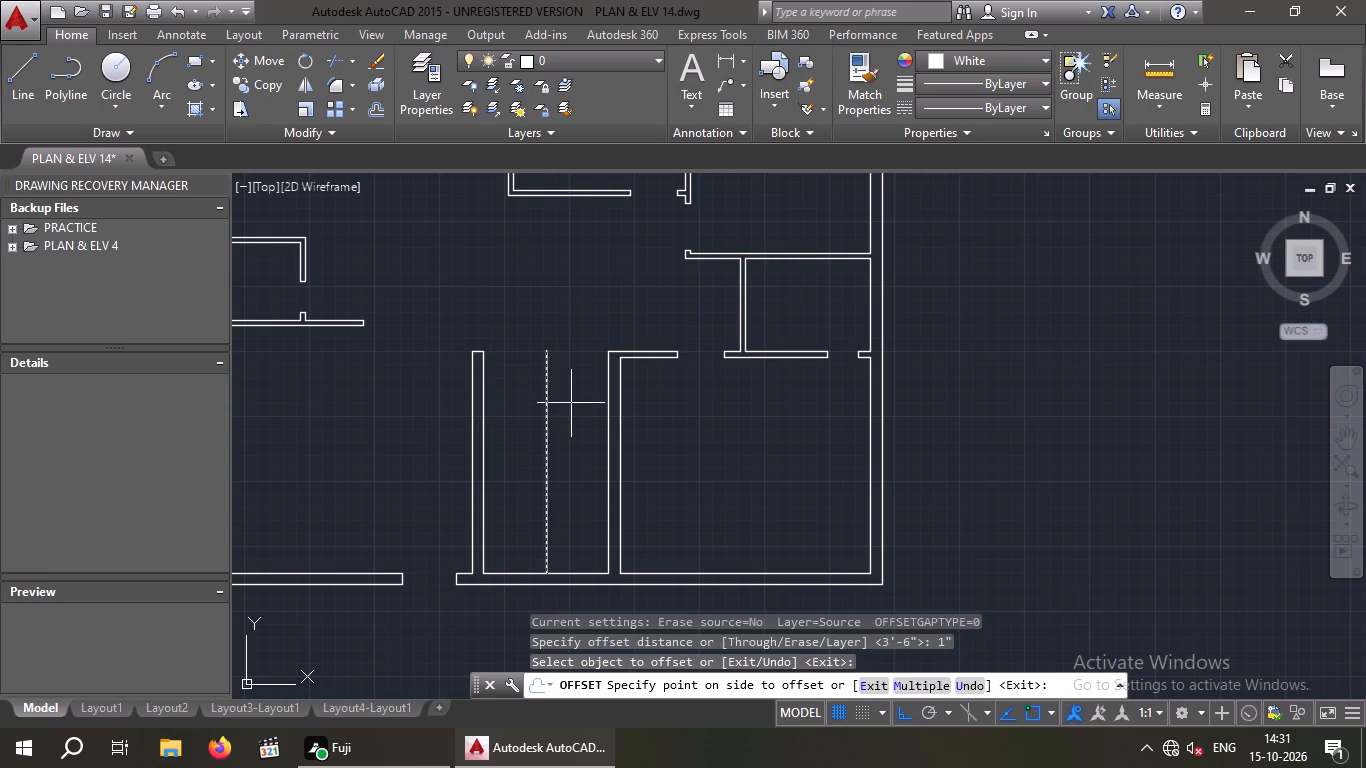
scroll(565, 404, "up", 2)
left_click(562, 409)
scroll(493, 430, "up", 4)
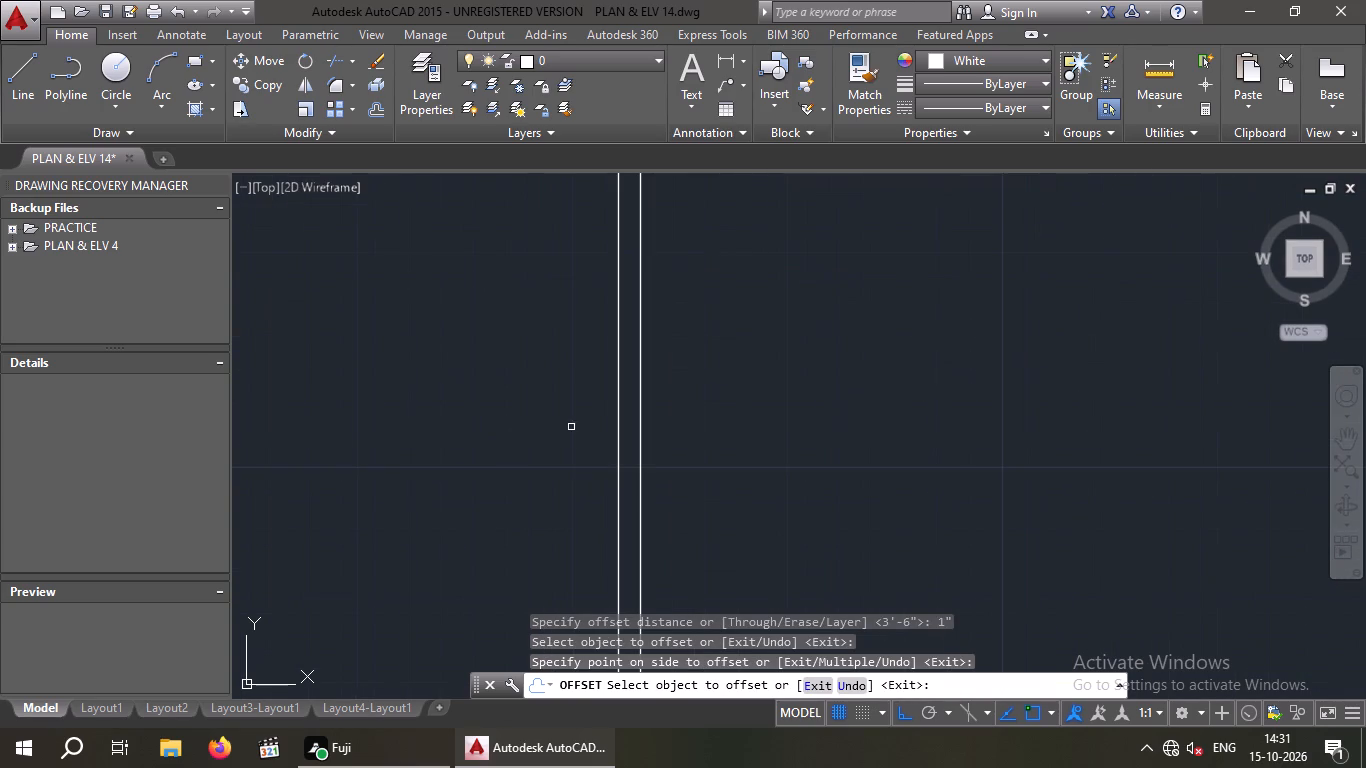
left_click(616, 416)
left_click(506, 423)
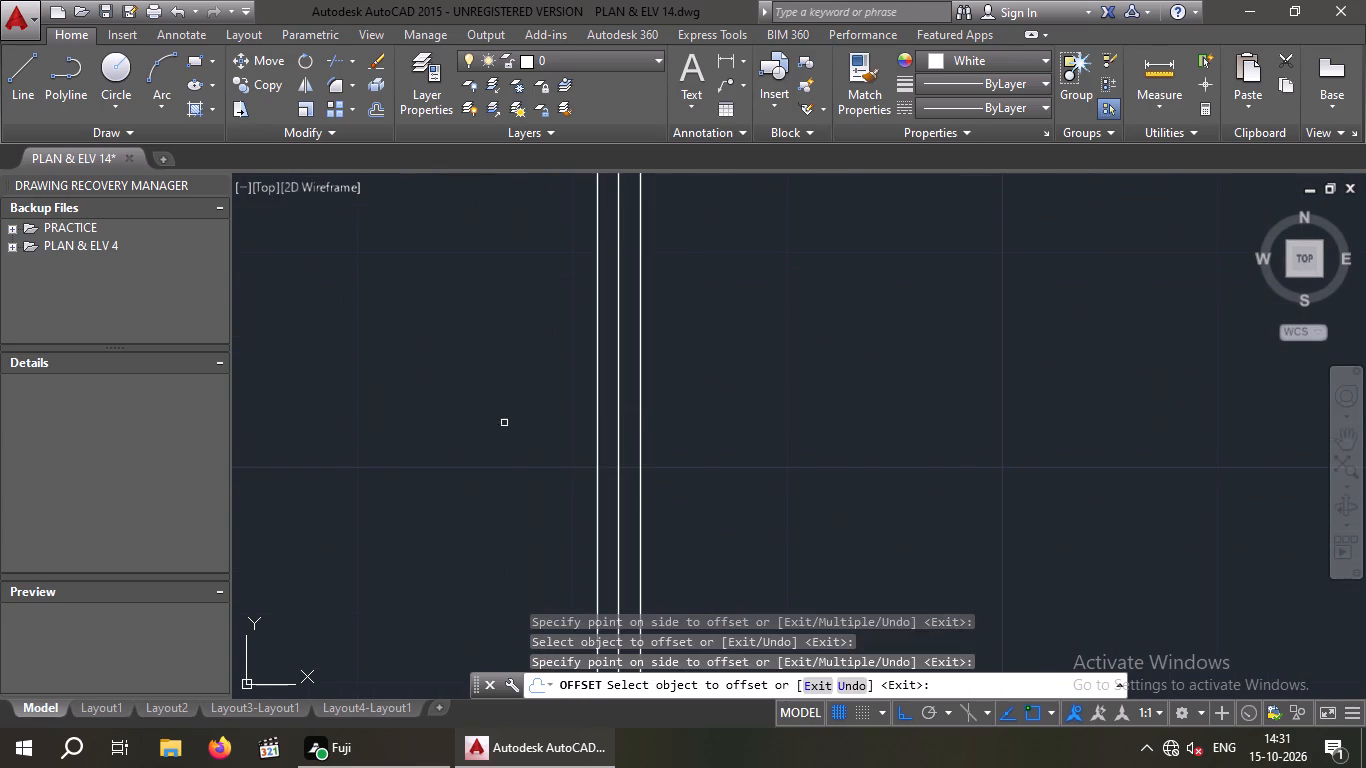
scroll(504, 423, "down", 3)
key("Escape")
Delete the original centre line between the two offset lines in the bottom-middle room.
scroll(532, 433, "up", 3)
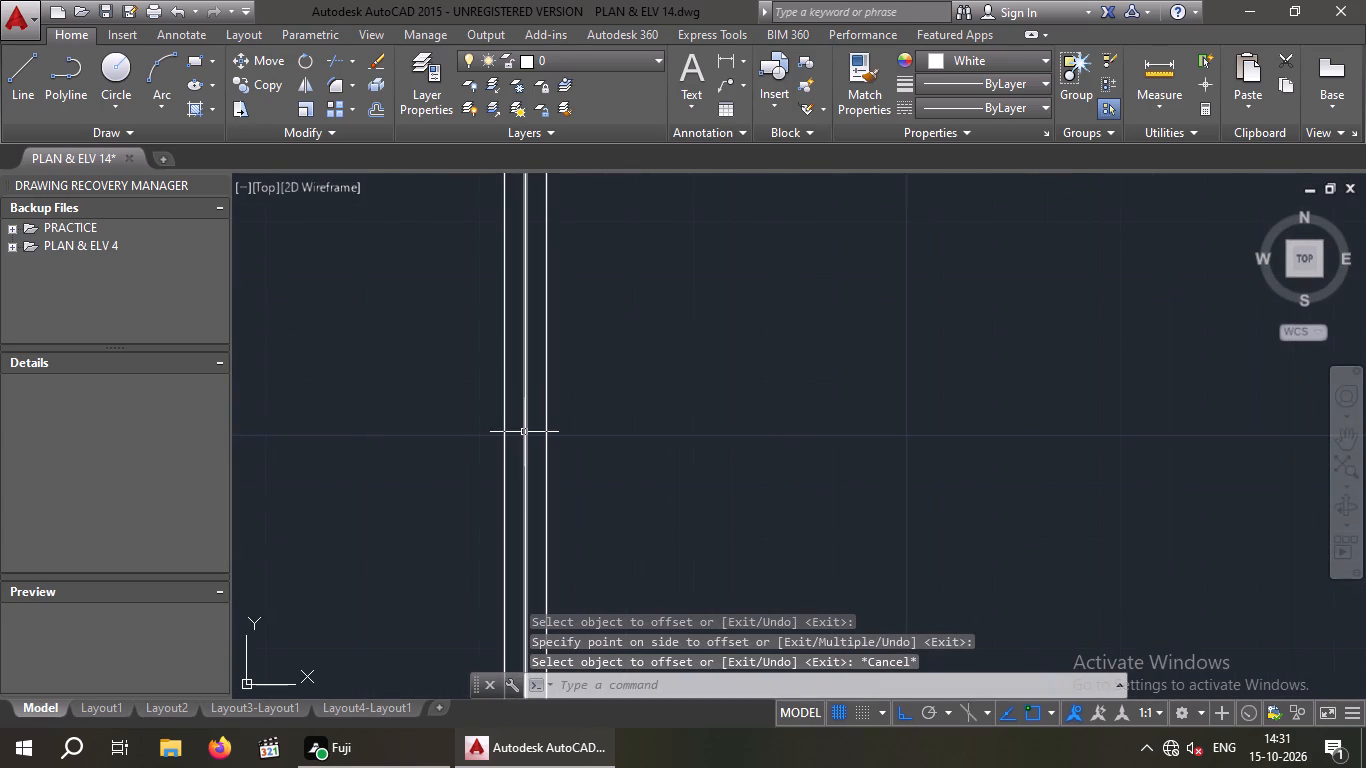
left_click(523, 432)
key("Delete")
Offset the bottom-middle room's inner bottom wall line 3' upward into the room.
scroll(687, 470, "down", 4)
middle_click_drag(706, 497, 629, 457)
scroll(626, 441, "down", 1)
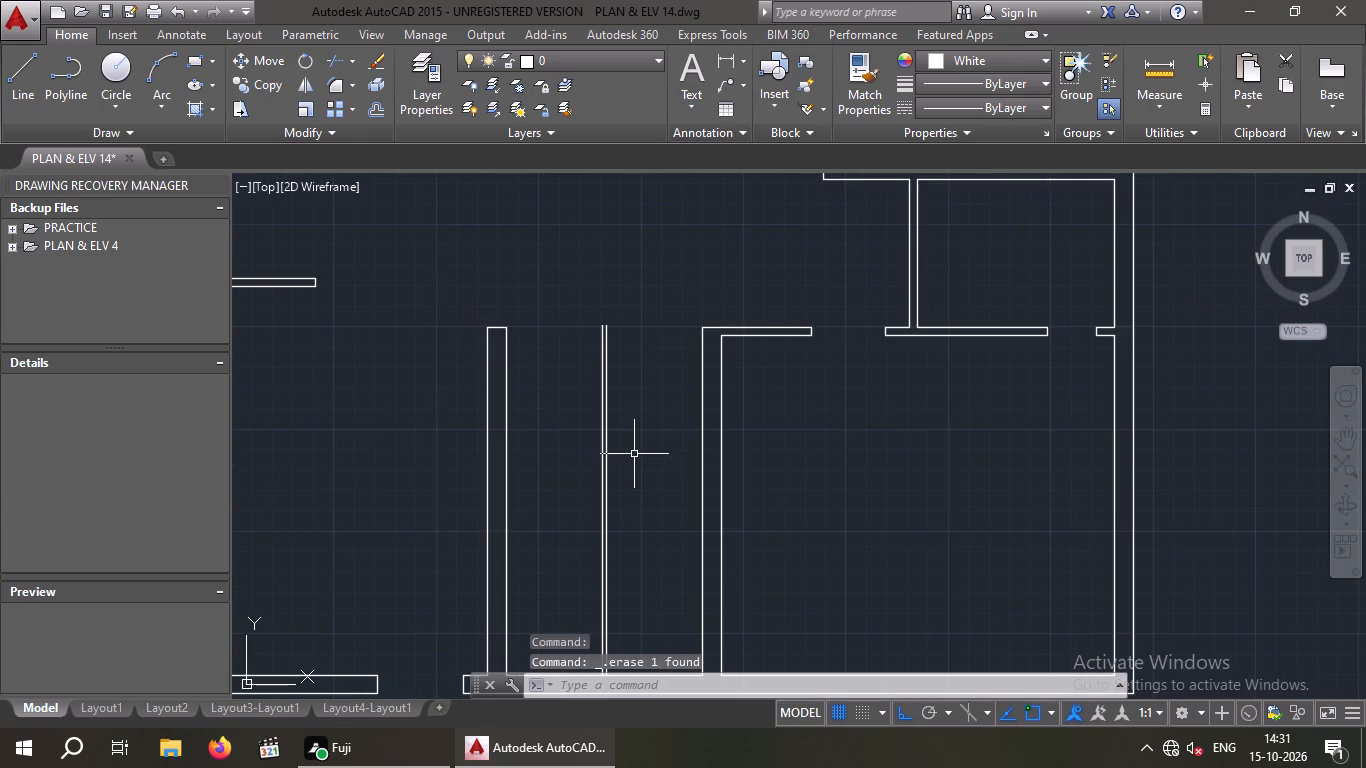
middle_click_drag(635, 454, 571, 414)
middle_click_drag(569, 468, 569, 453)
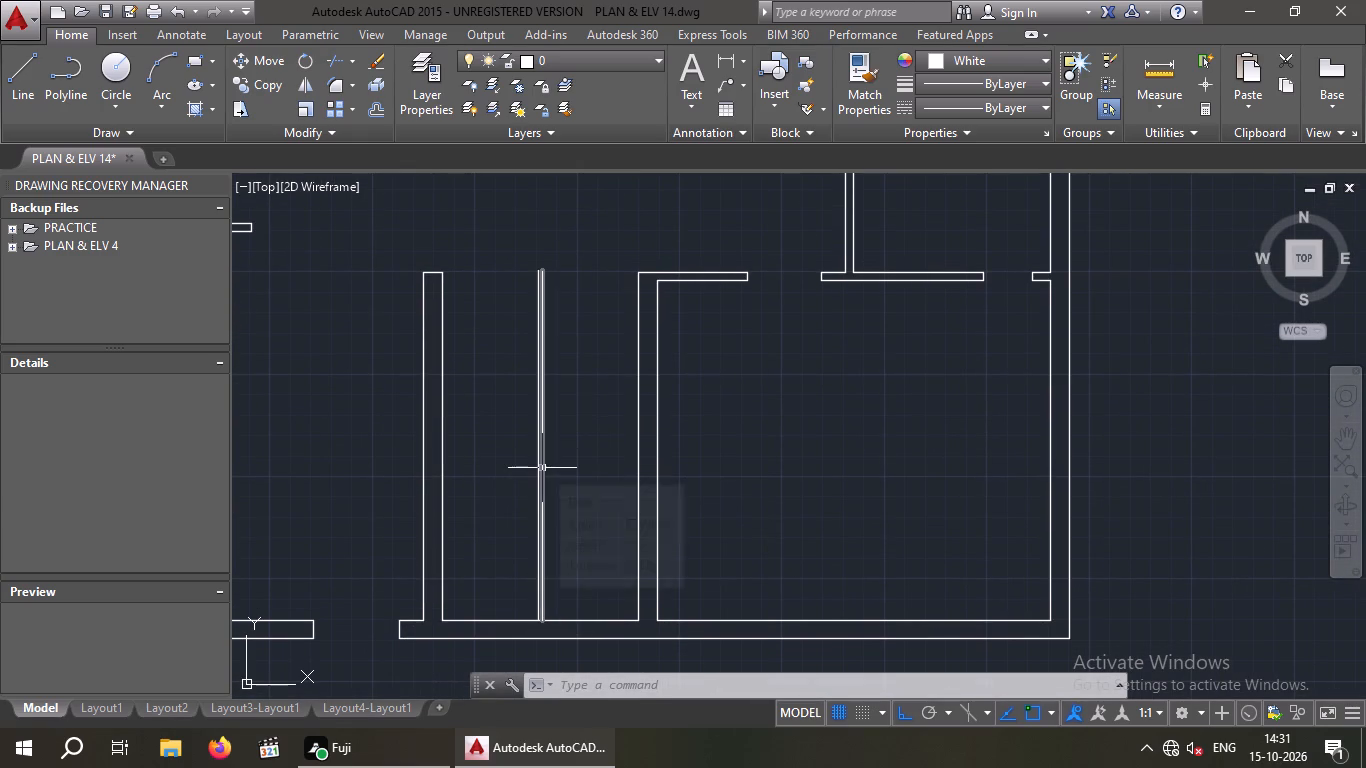
key("Escape")
key("Escape")
key("Escape")
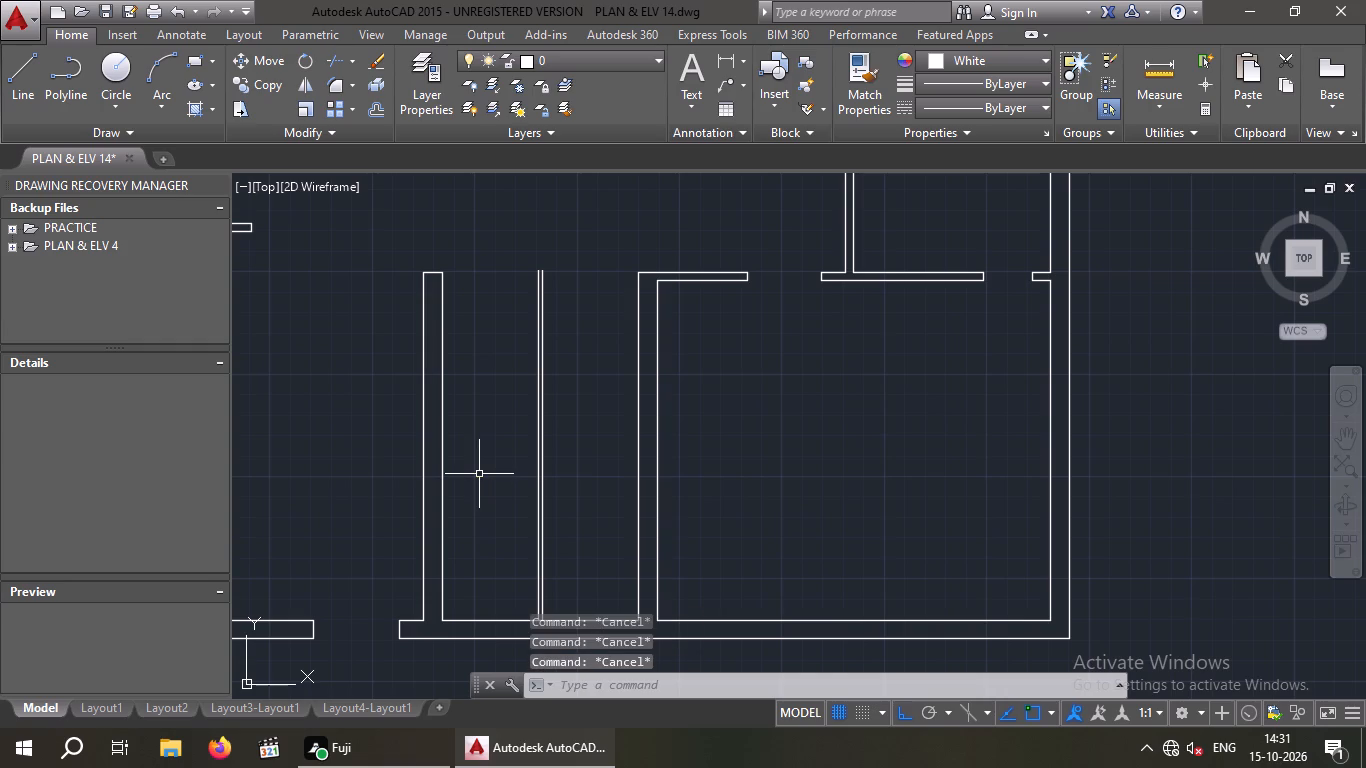
middle_click_drag(492, 472, 488, 461)
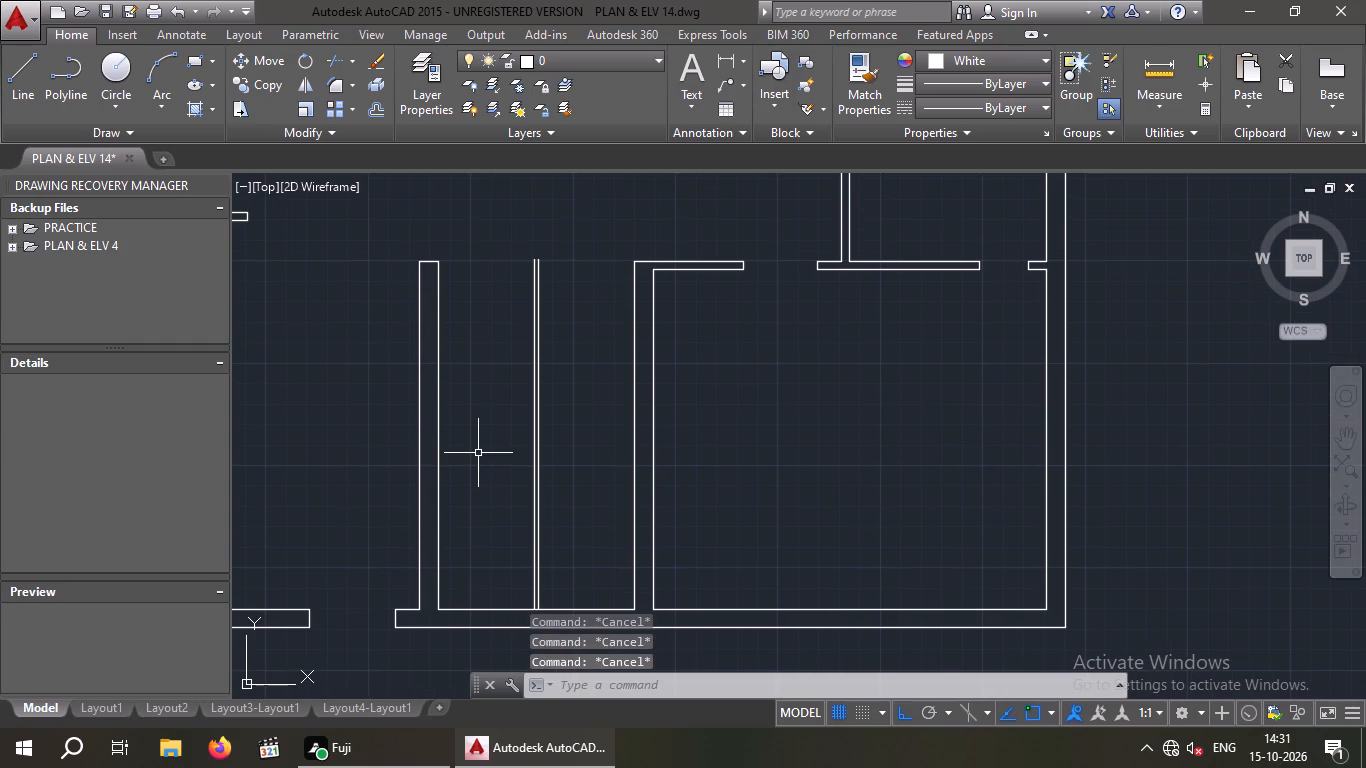
key("o")
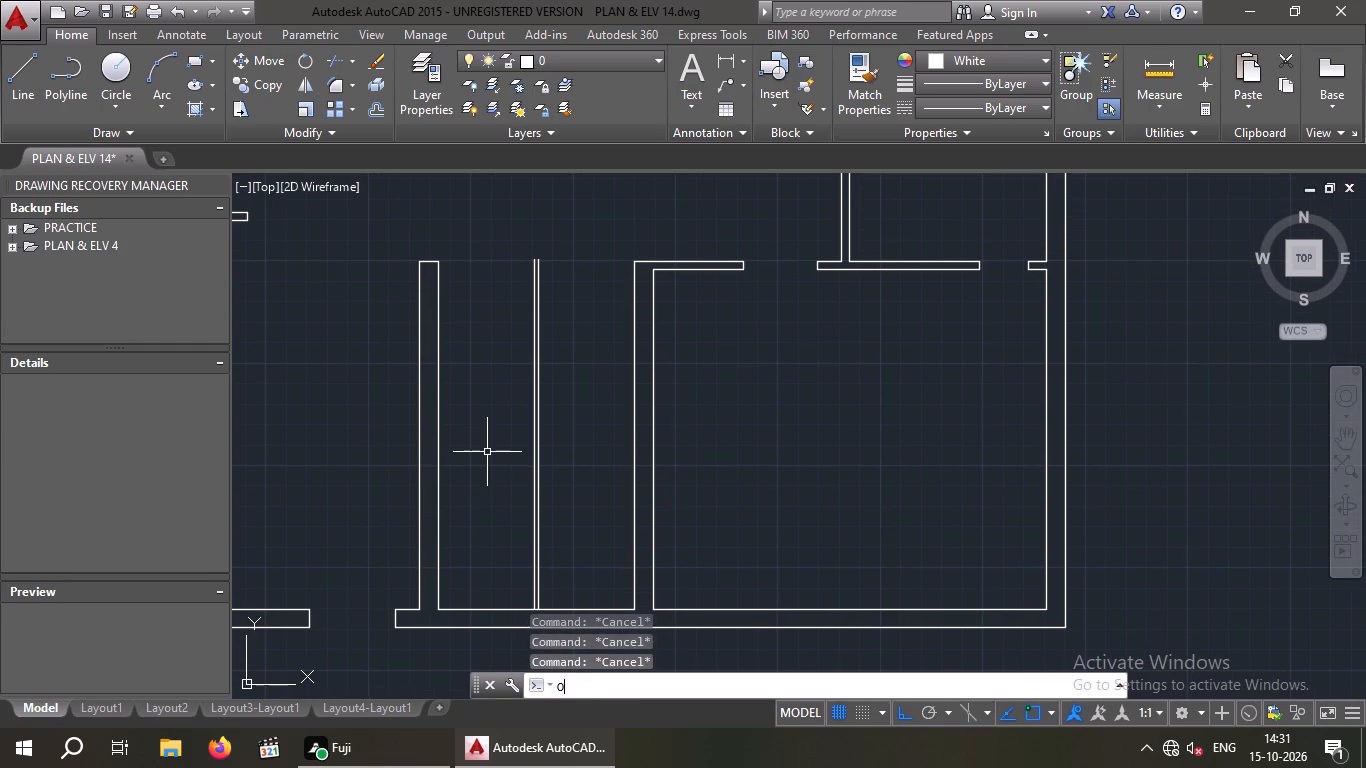
key("Return")
key("3")
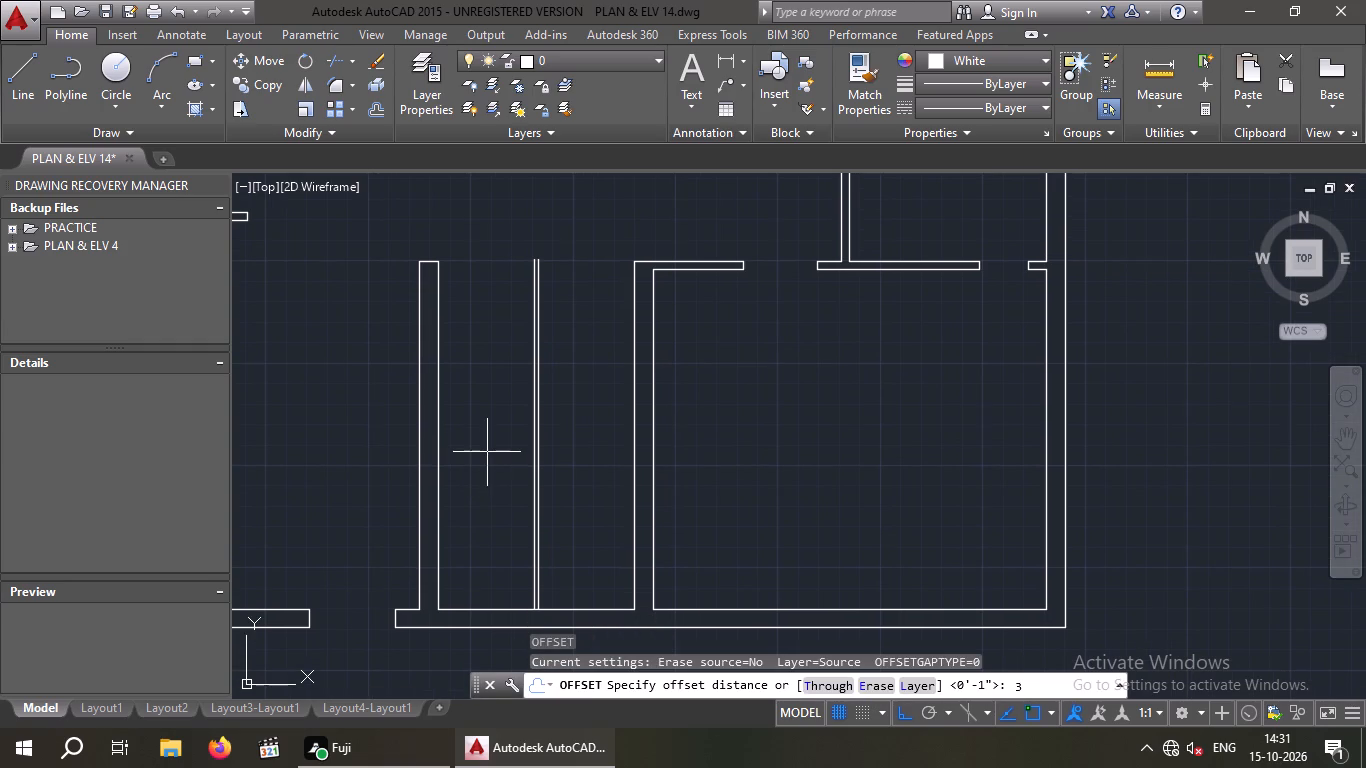
key("apostrophe")
key("Return")
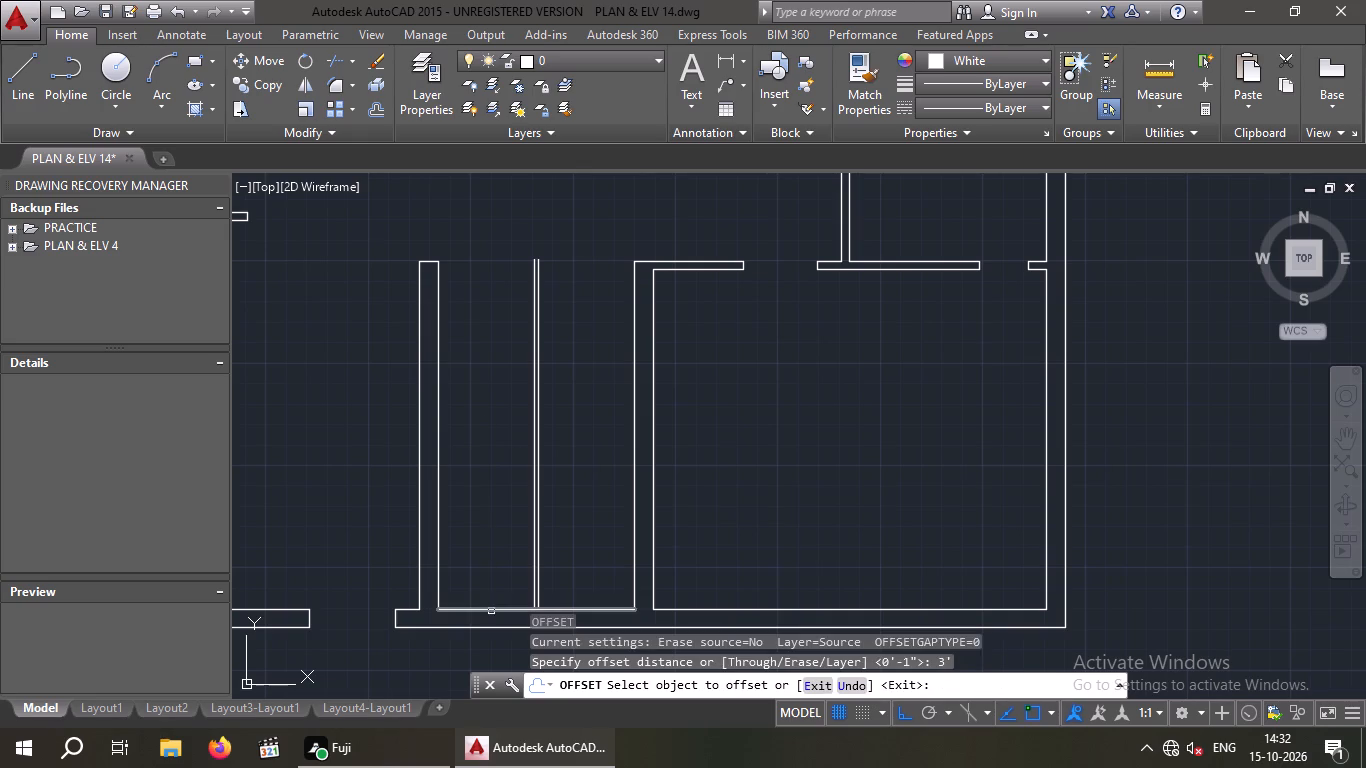
left_click_drag(491, 611, 489, 591)
left_click(496, 510)
key("Escape")
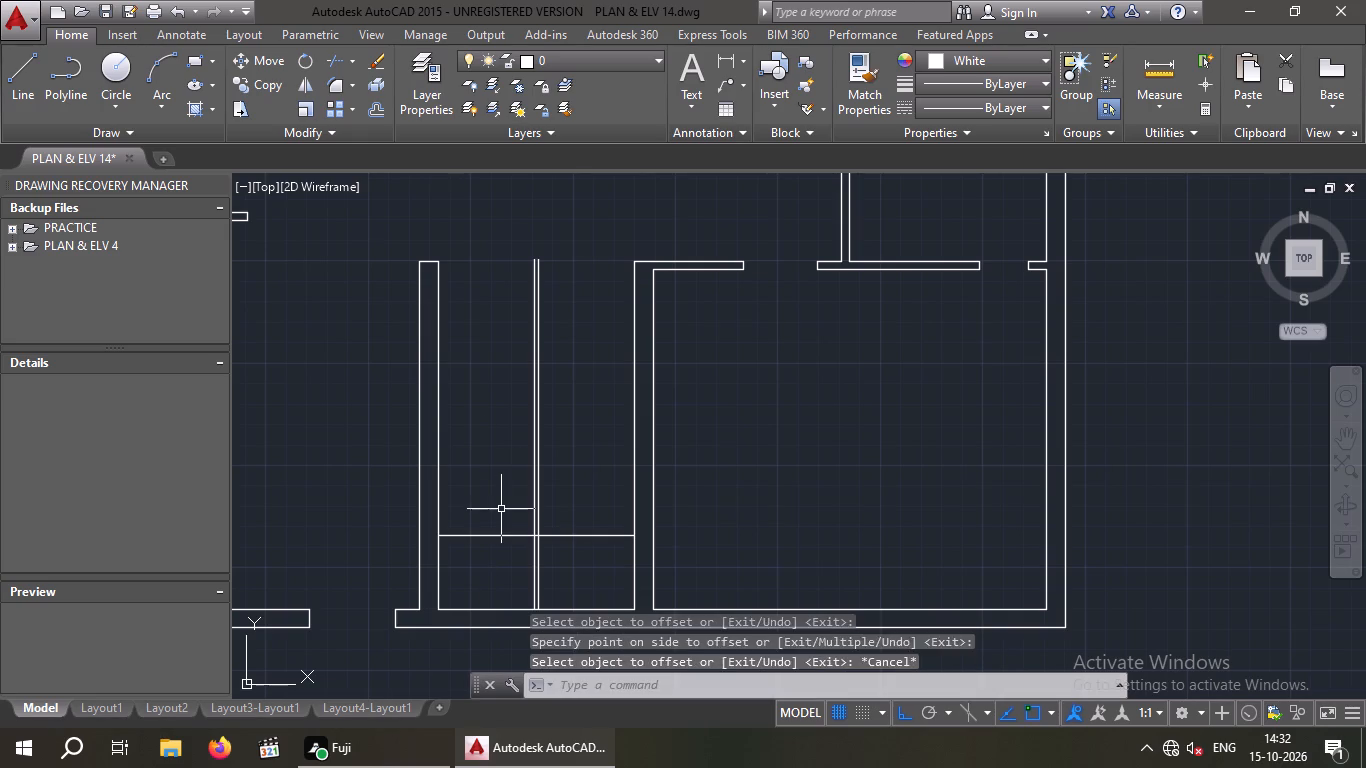
key("Escape")
Offset the new horizontal line upward repeatedly at 9" spacing, making seven stair tread lines across the bottom-middle room.
key("o")
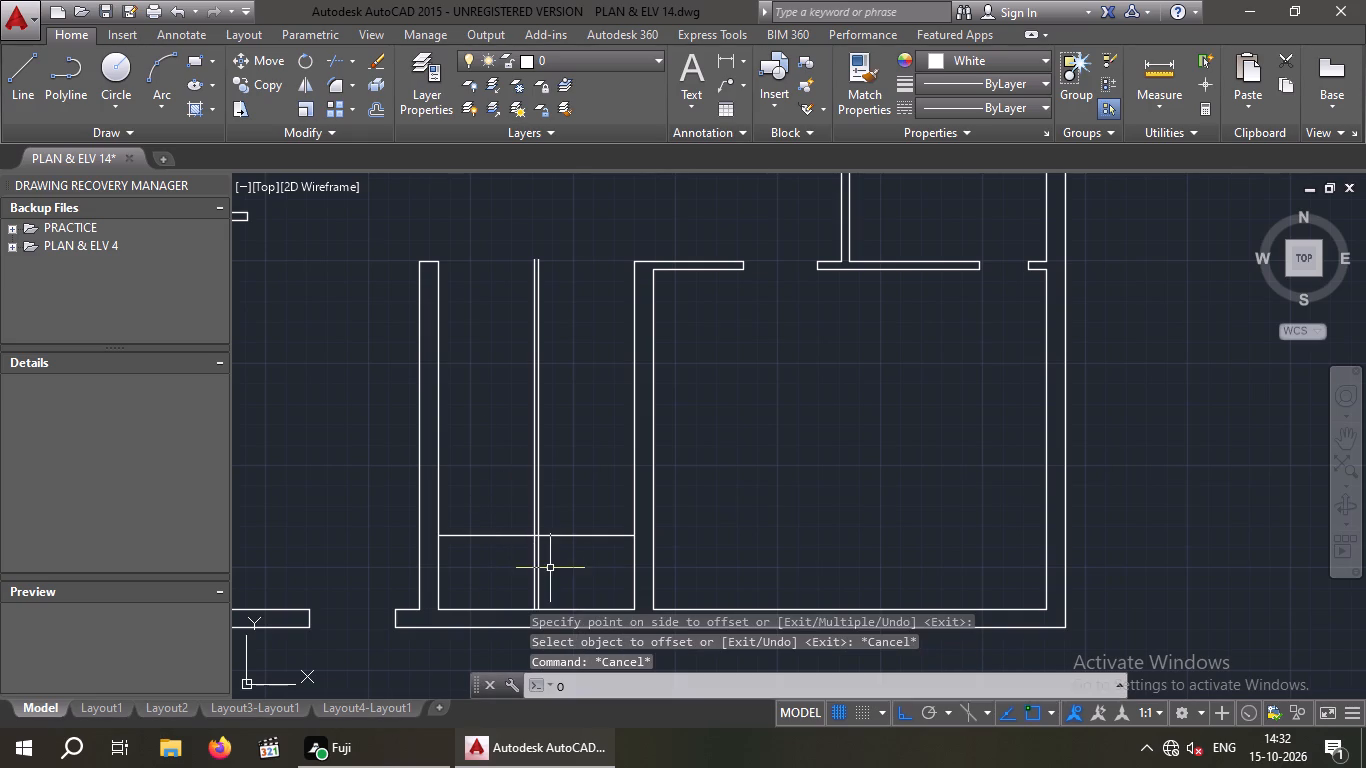
key("Return")
key("9")
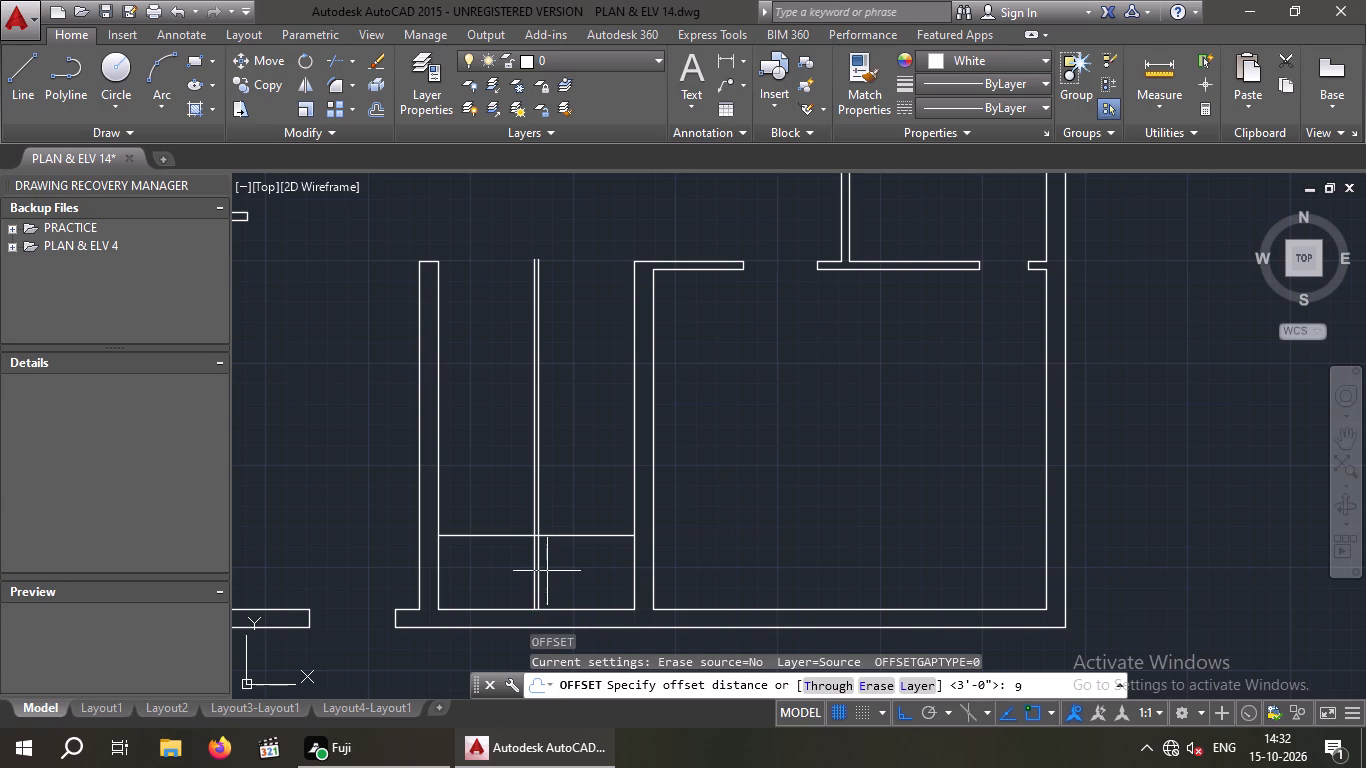
key("shift+quotedbl")
key("Return")
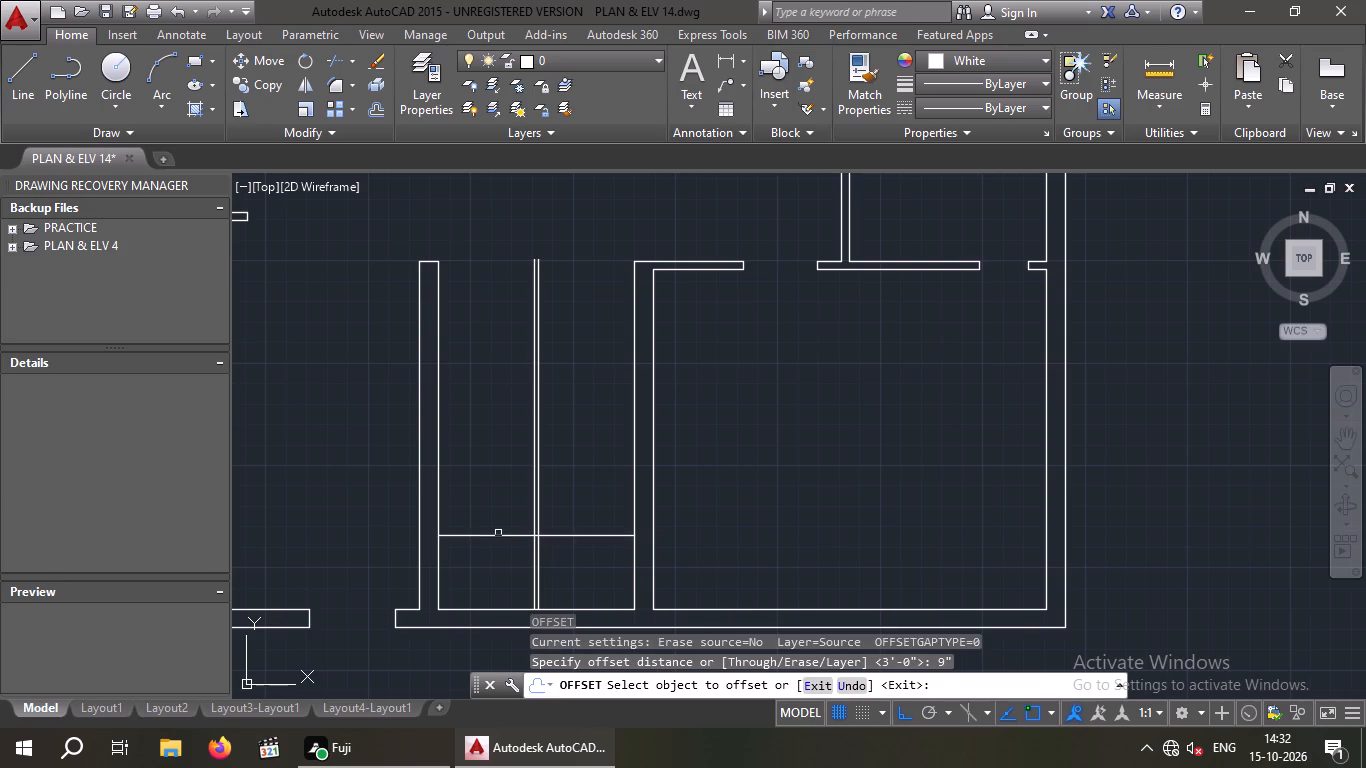
left_click(493, 538)
left_click(489, 505)
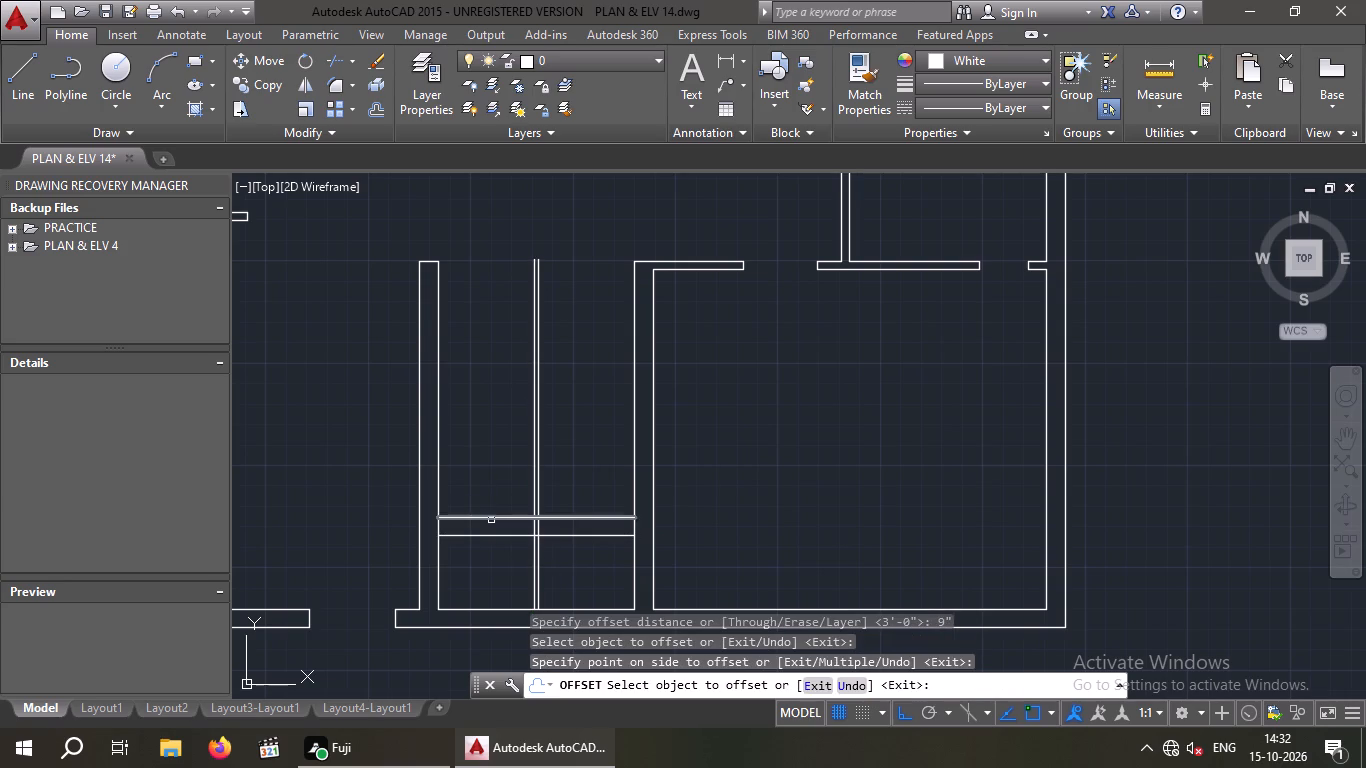
left_click_drag(491, 520, 489, 504)
left_click(484, 460)
left_click_drag(489, 502, 487, 487)
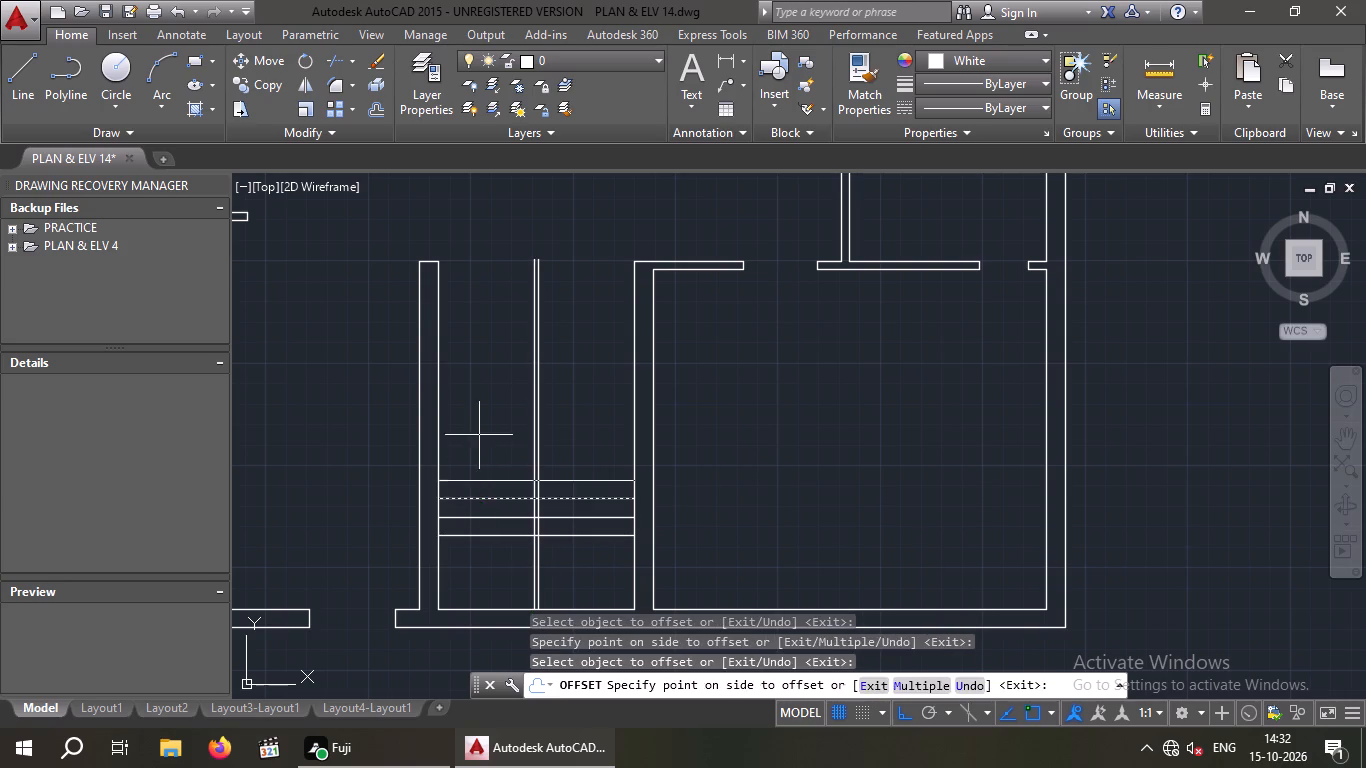
left_click(479, 435)
left_click_drag(487, 480, 487, 465)
left_click(487, 424)
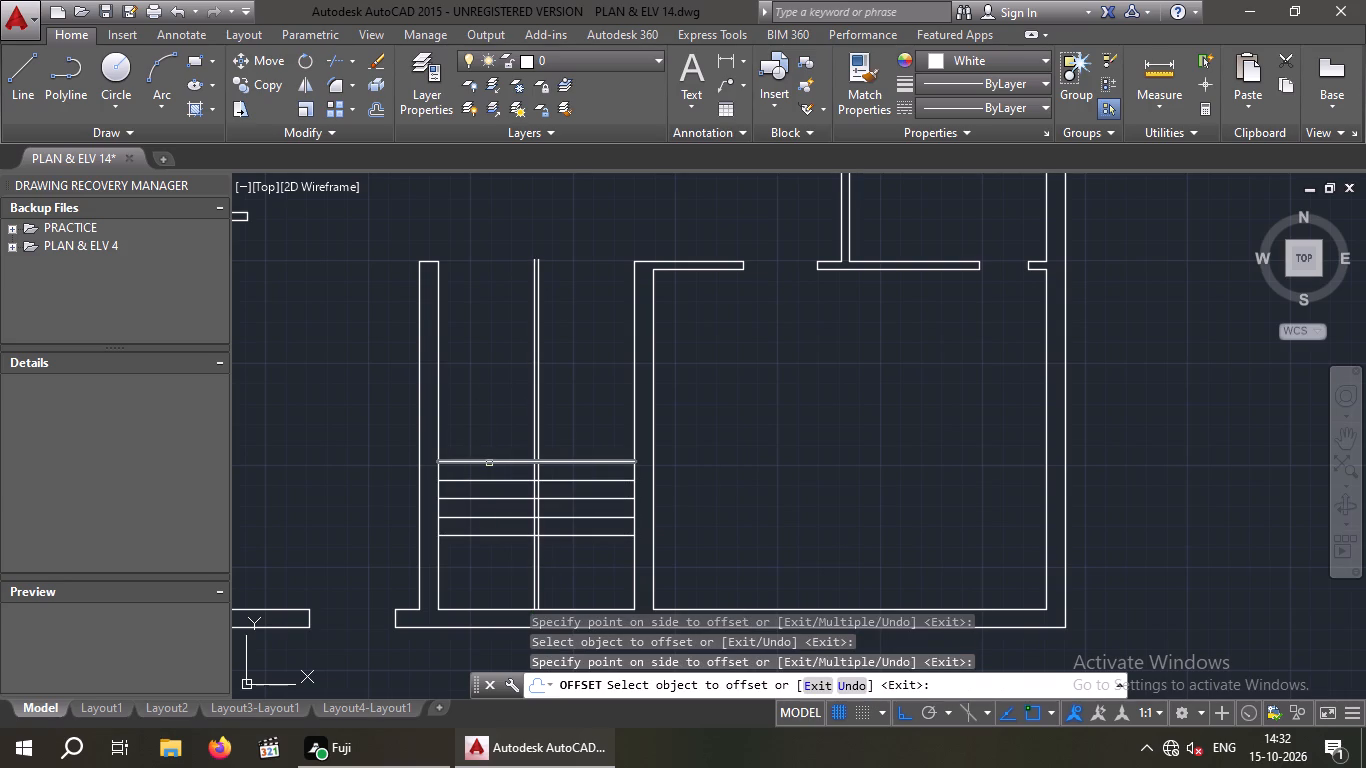
left_click_drag(493, 462, 491, 453)
left_click(483, 392)
left_click_drag(496, 443, 493, 433)
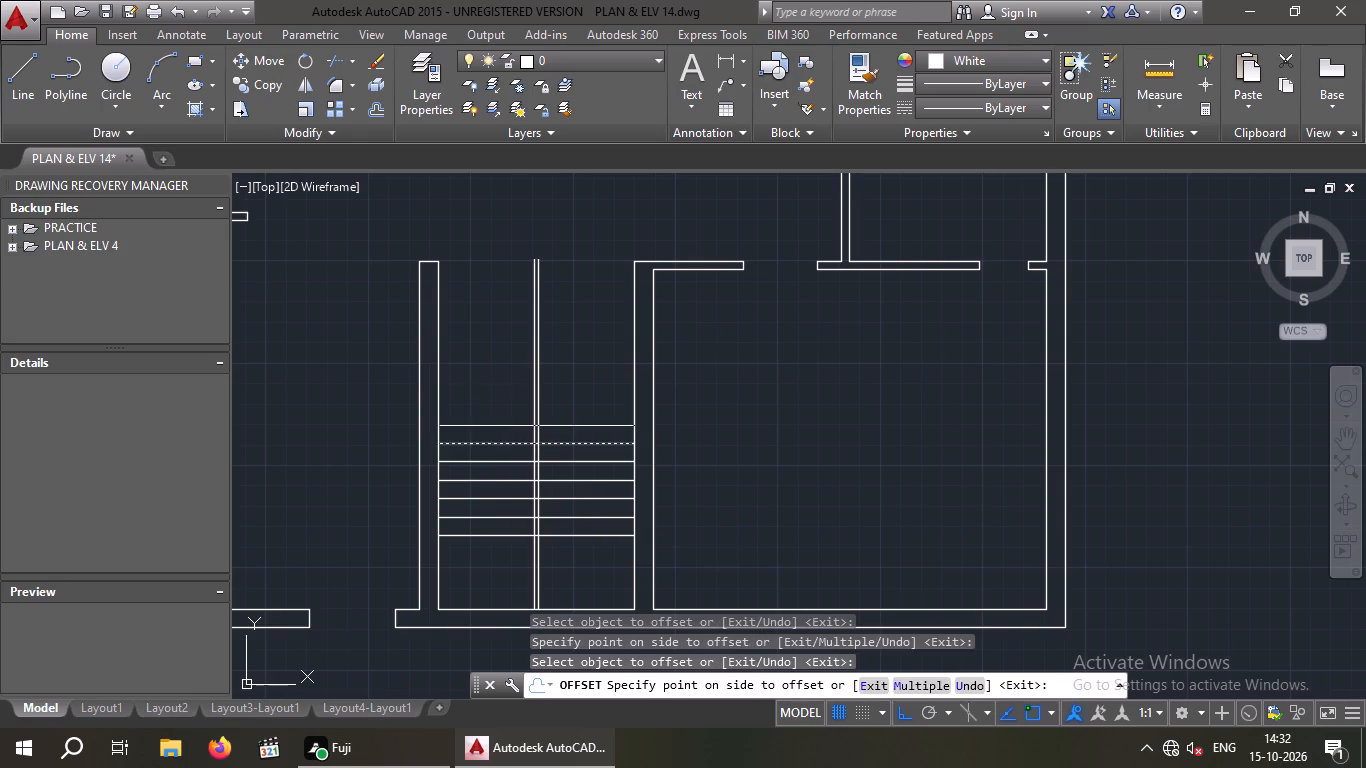
left_click(487, 378)
left_click_drag(496, 426, 495, 415)
left_click(490, 359)
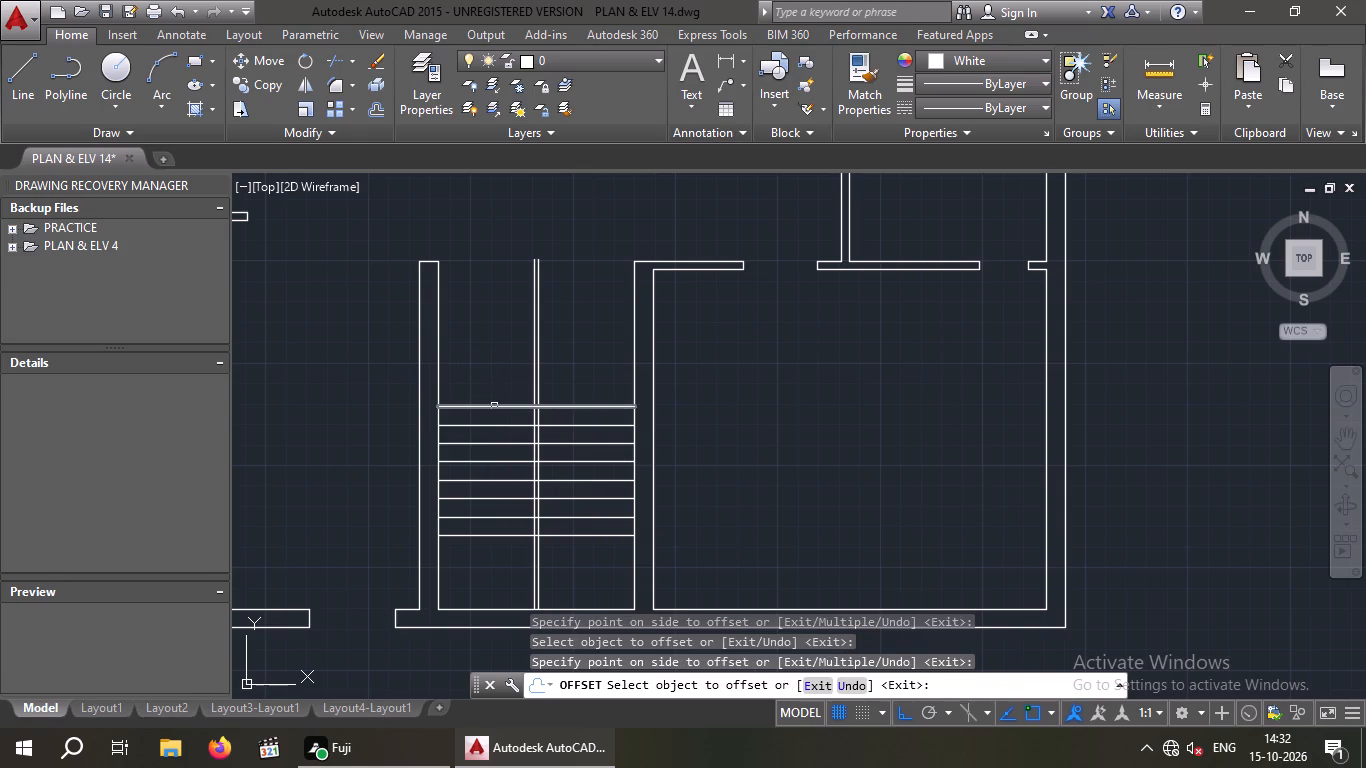
Add six more tread lines at 9" spacing above the existing ones, up to near the partitions' top ends.
left_click(494, 406)
left_click(487, 333)
left_click(499, 389)
left_click(485, 315)
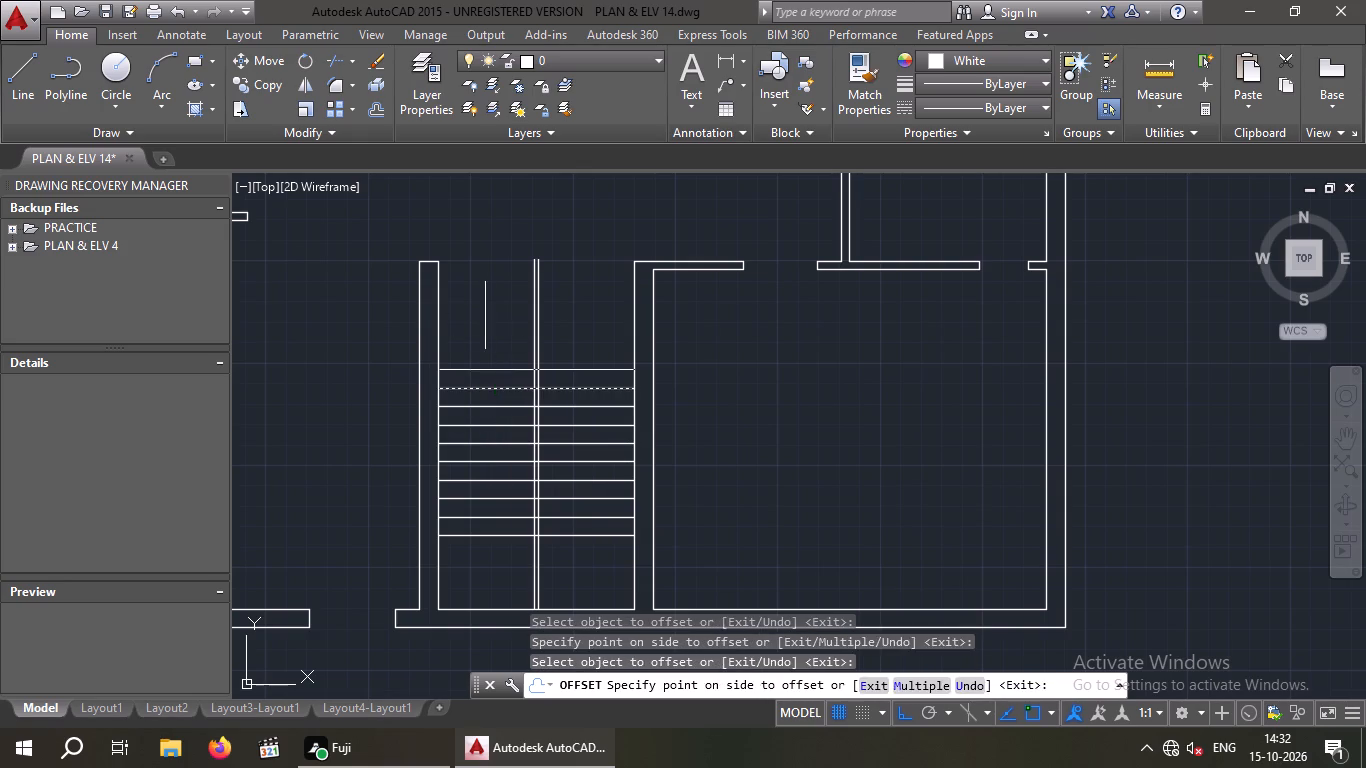
left_click_drag(497, 370, 494, 351)
left_click(492, 306)
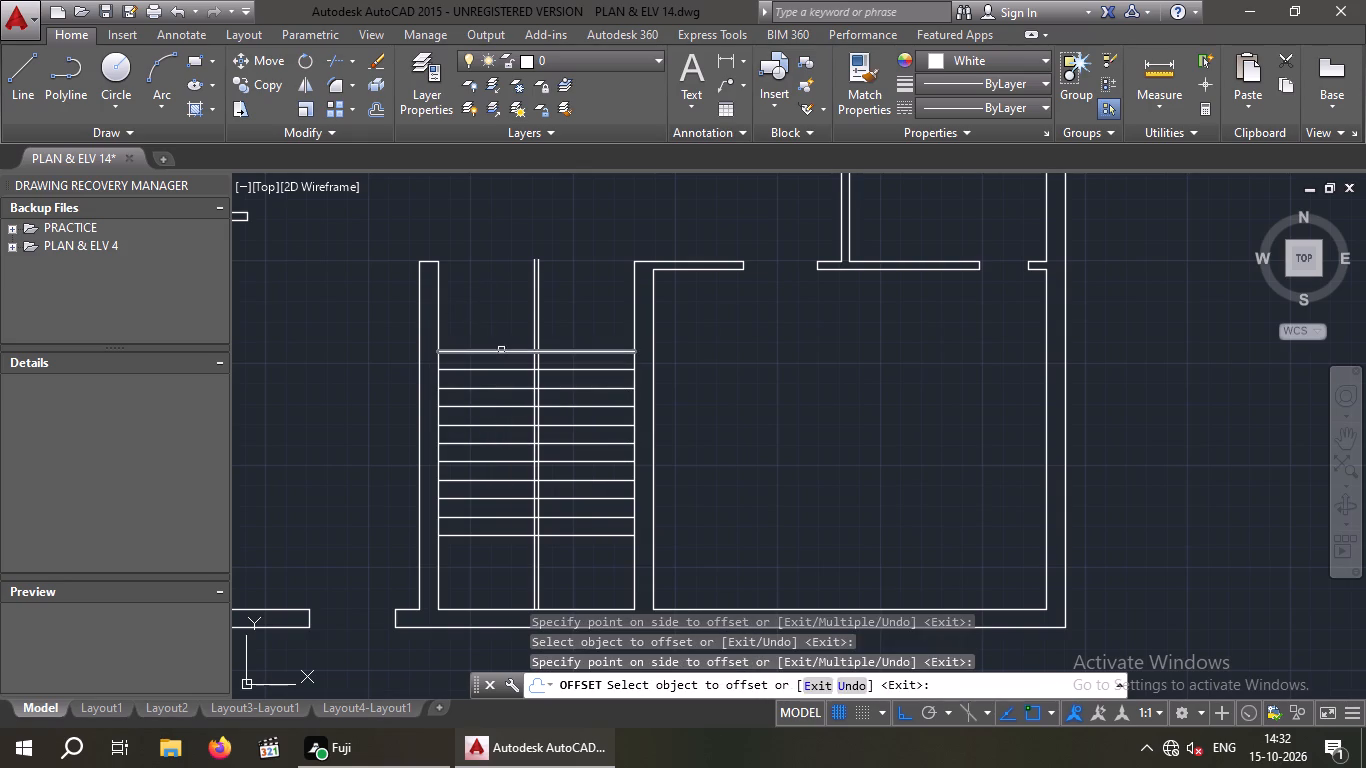
left_click(501, 350)
left_click(496, 296)
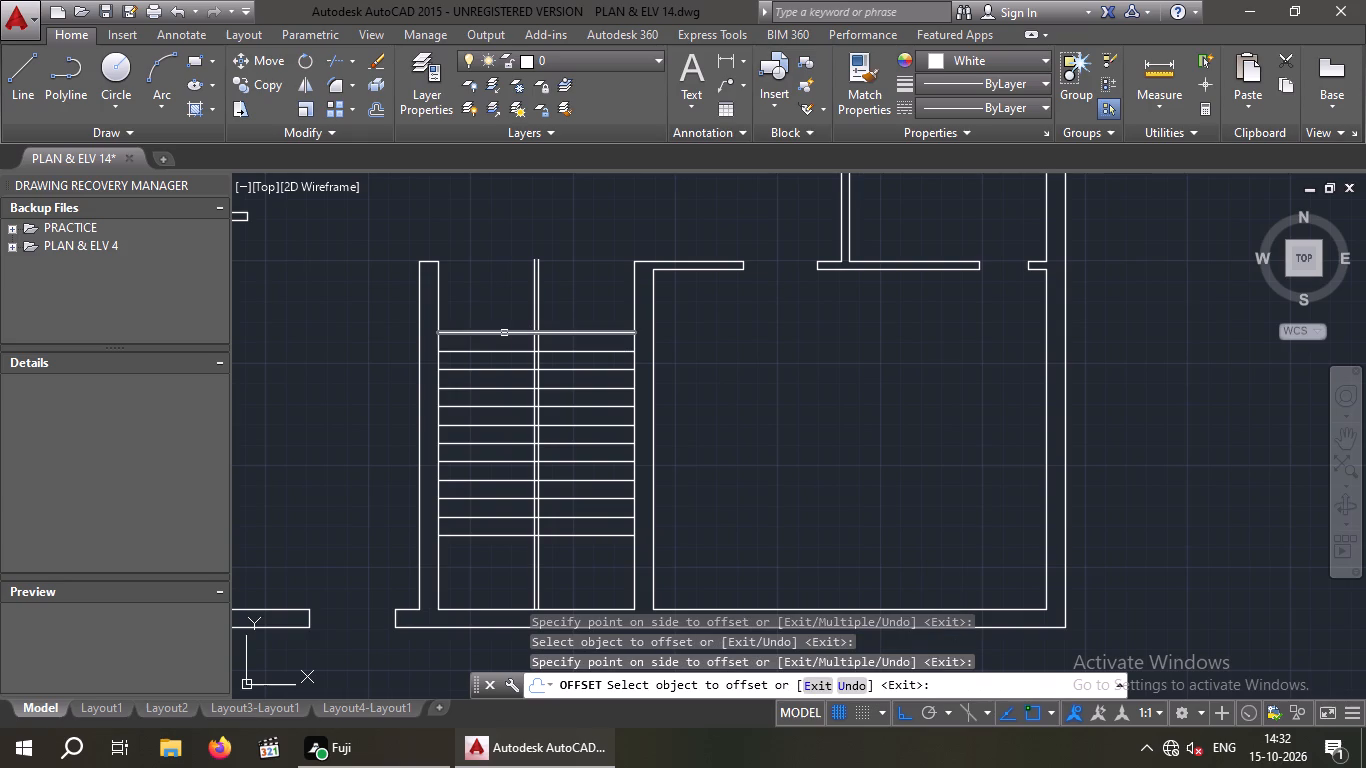
left_click(504, 333)
left_click(500, 305)
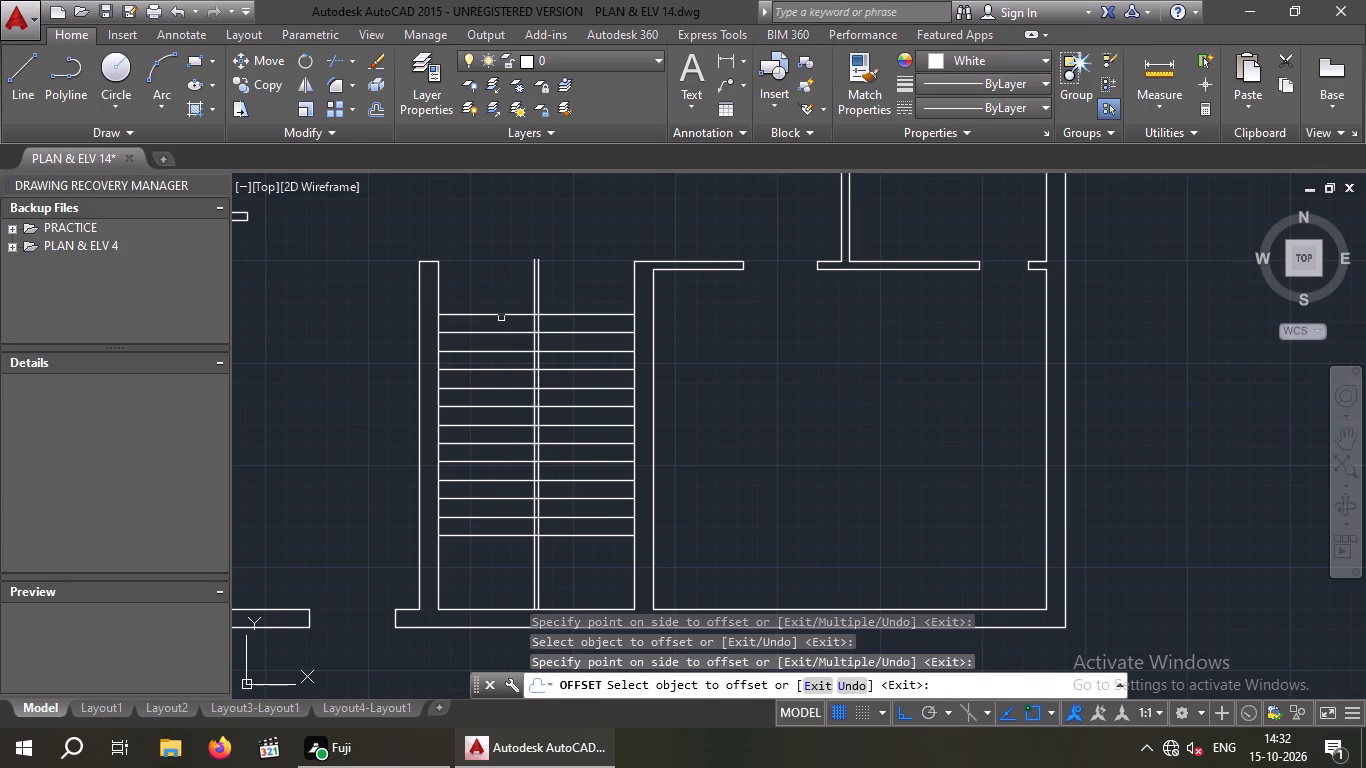
left_click(500, 317)
left_click(496, 291)
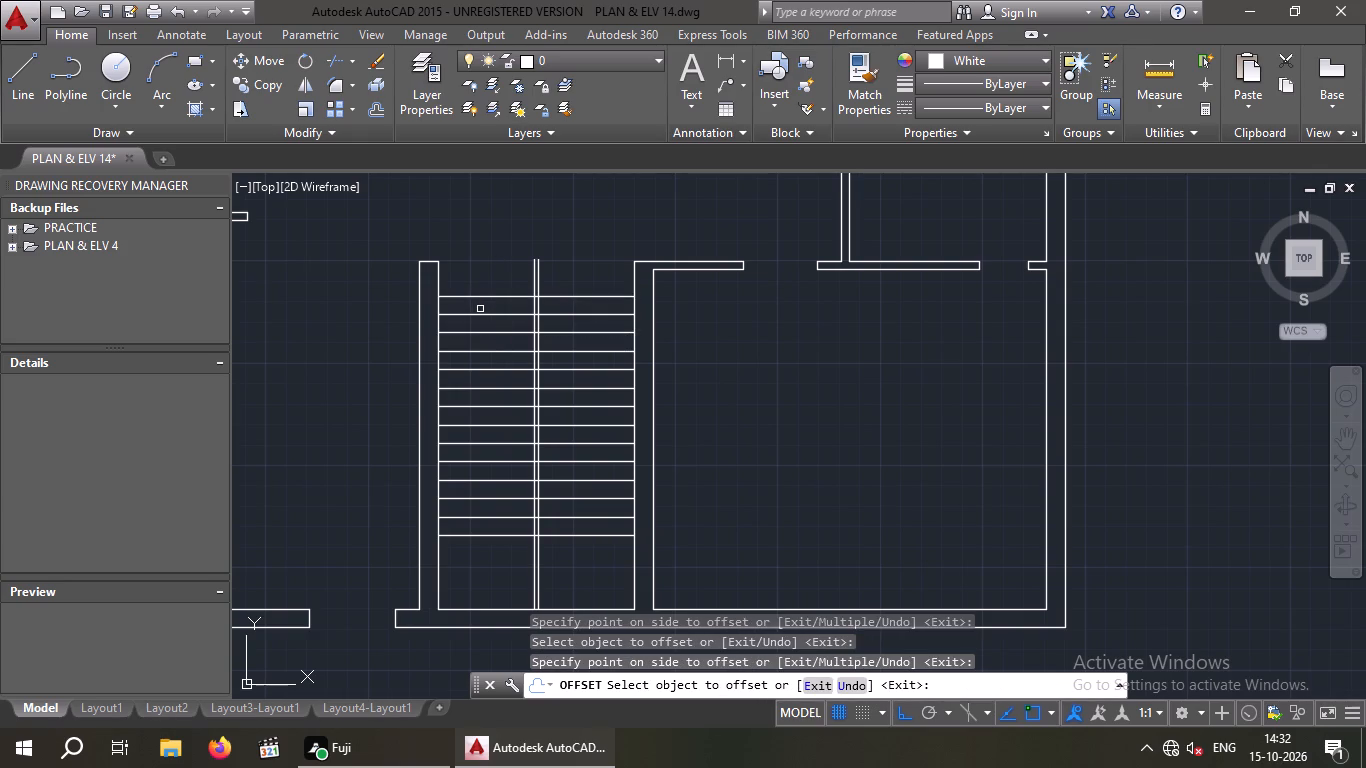
key("Escape")
key("Escape")
Trim the ends of the two vertical centre lines that project above the topmost tread line.
type("TR")
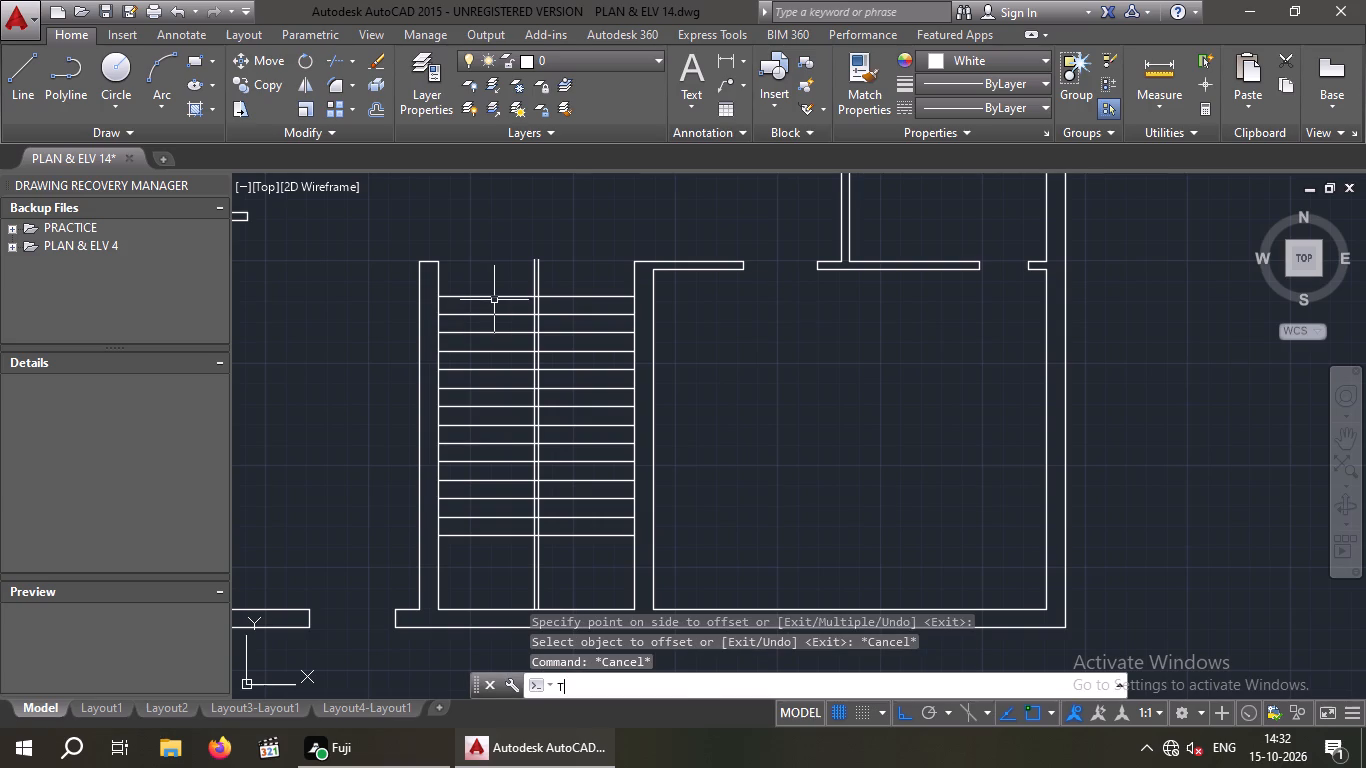
key("space")
key("space")
scroll(533, 264, "up", 1)
left_click_drag(635, 253, 511, 282)
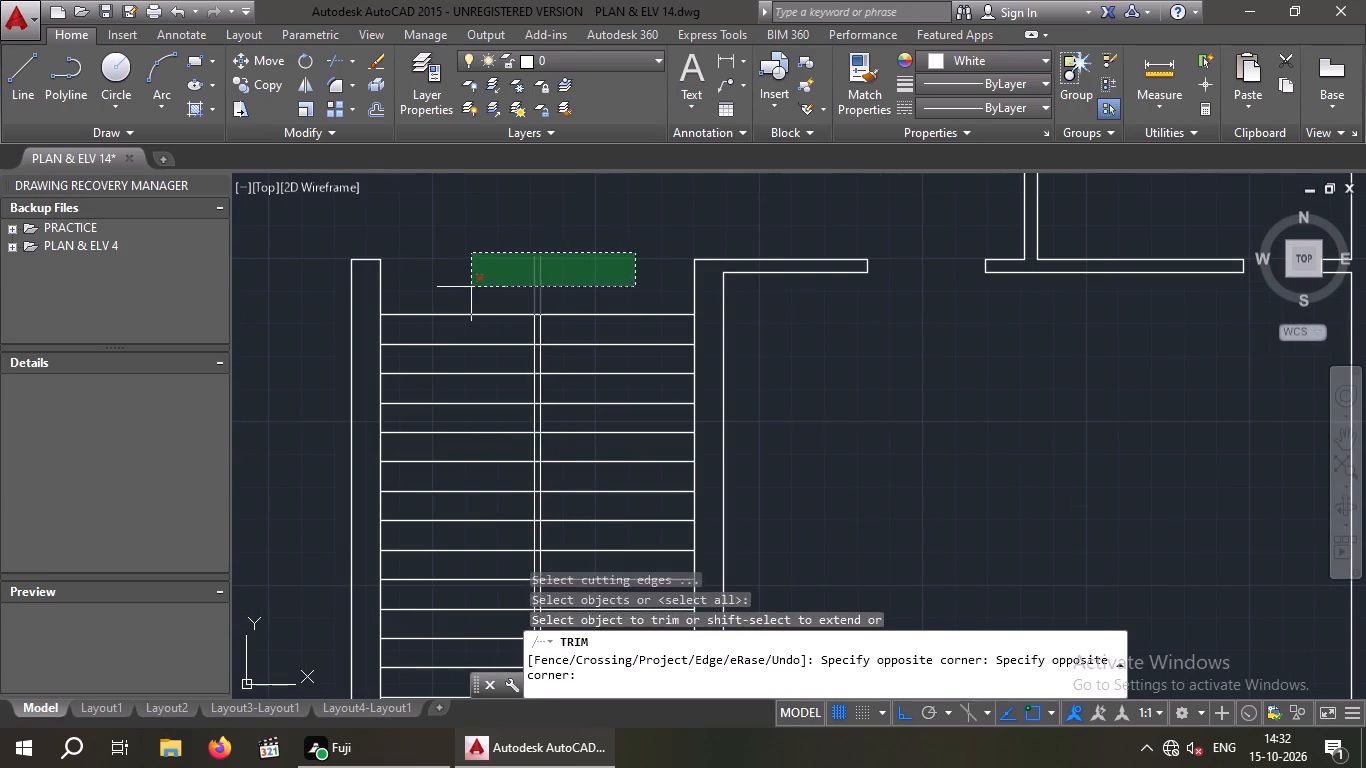
left_click(471, 287)
Trim the upper tread lines' short segments between the two vertical centre lines of the stair.
scroll(528, 364, "up", 4)
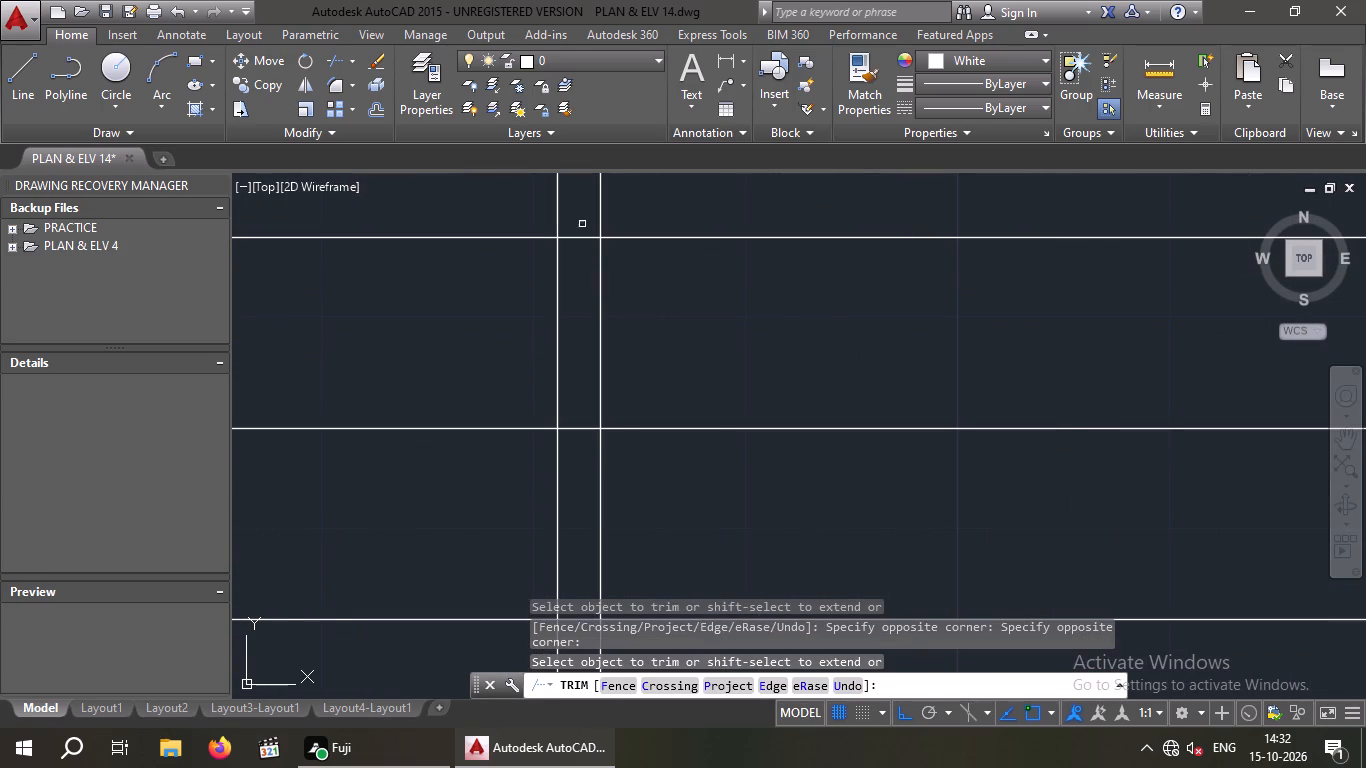
left_click_drag(580, 218, 591, 271)
left_click(579, 461)
middle_click_drag(576, 457, 513, 100)
left_click(512, 225)
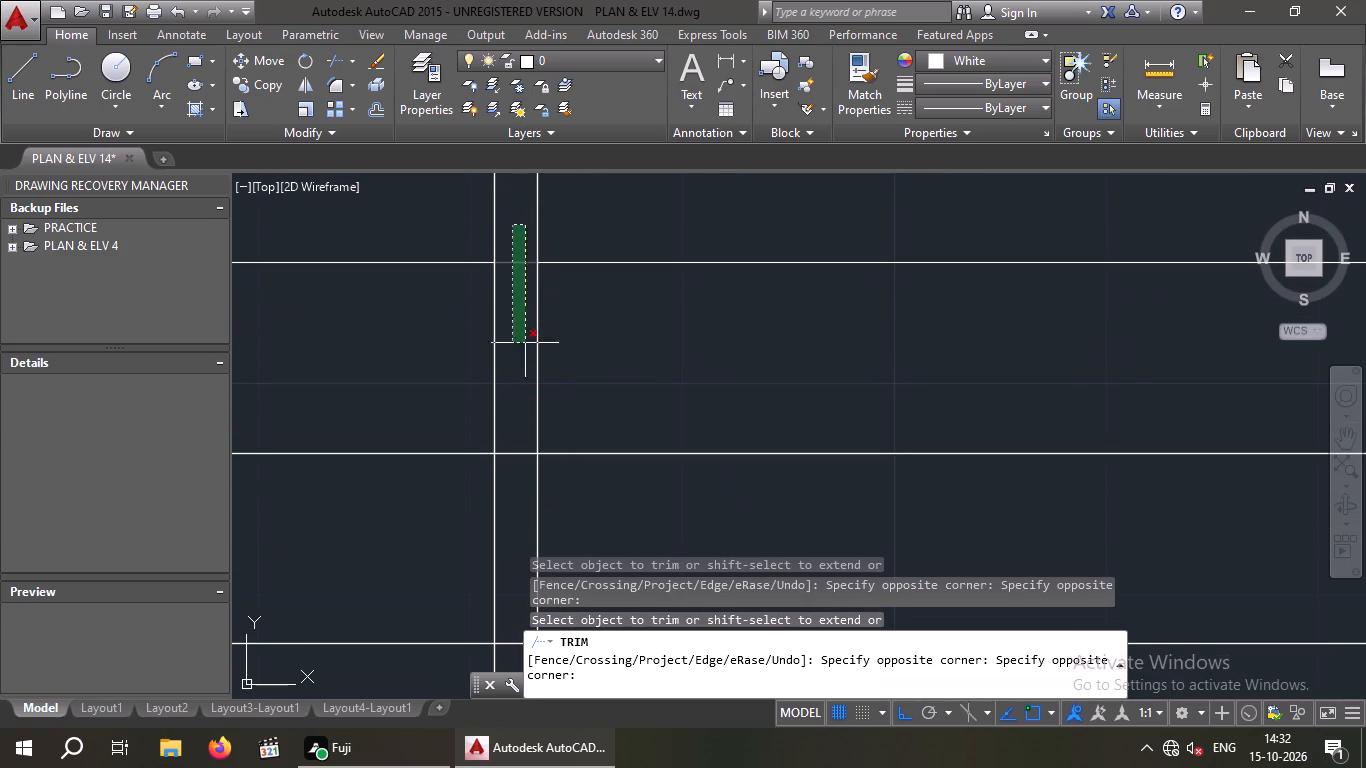
left_click(516, 663)
middle_click_drag(505, 545, 525, 197)
scroll(511, 214, "down", 2)
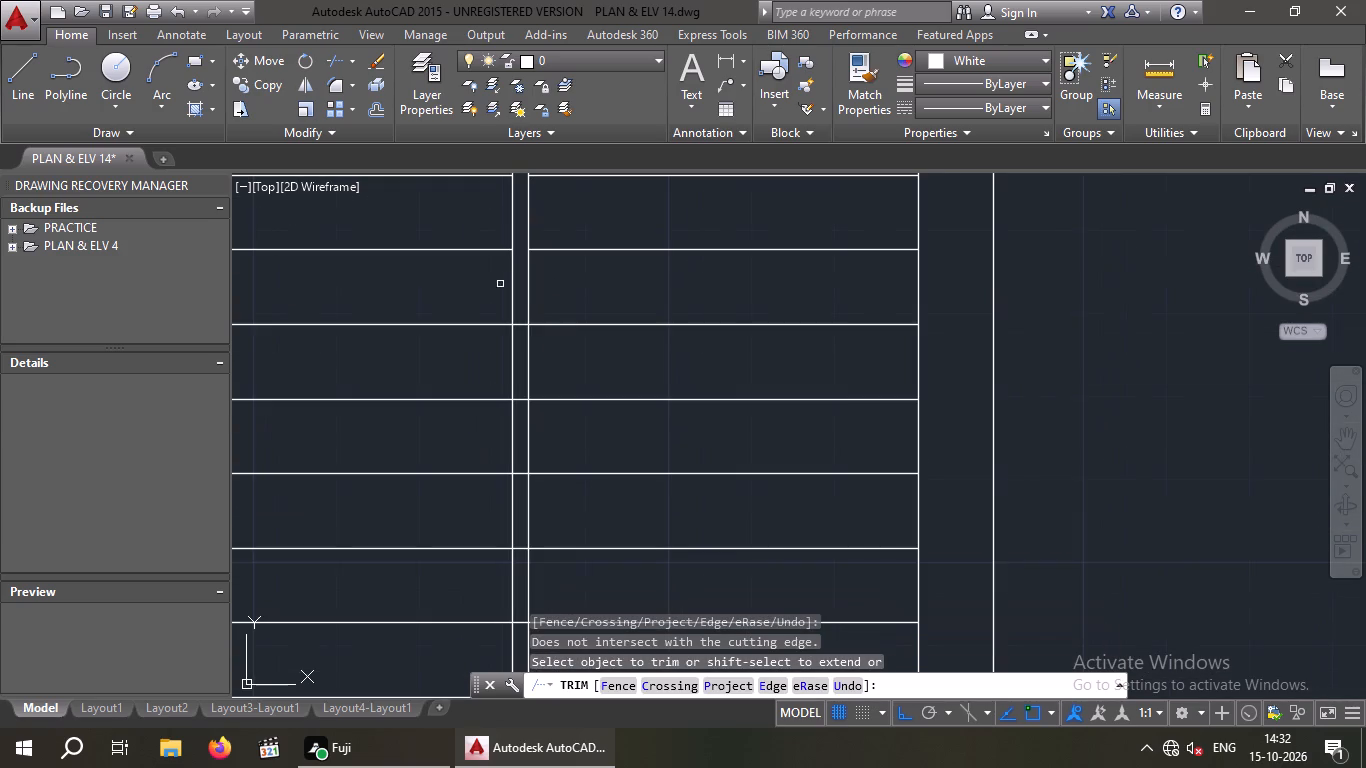
scroll(516, 339, "up", 2)
left_click_drag(519, 265, 537, 328)
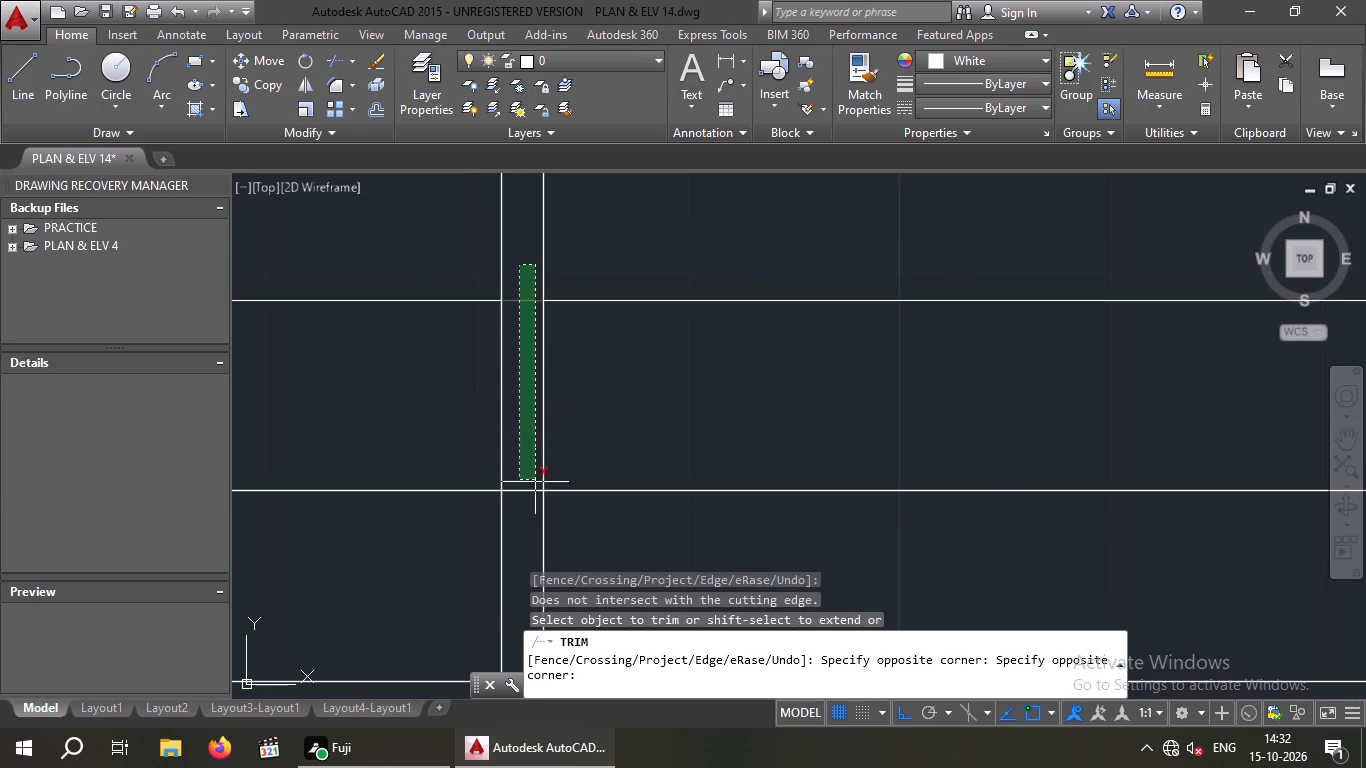
left_click(525, 557)
Trim the remaining lower tread lines' short segments between the two vertical centre lines, down to just above the lowest tread.
middle_click_drag(516, 504, 532, 287)
scroll(541, 321, "down", 2)
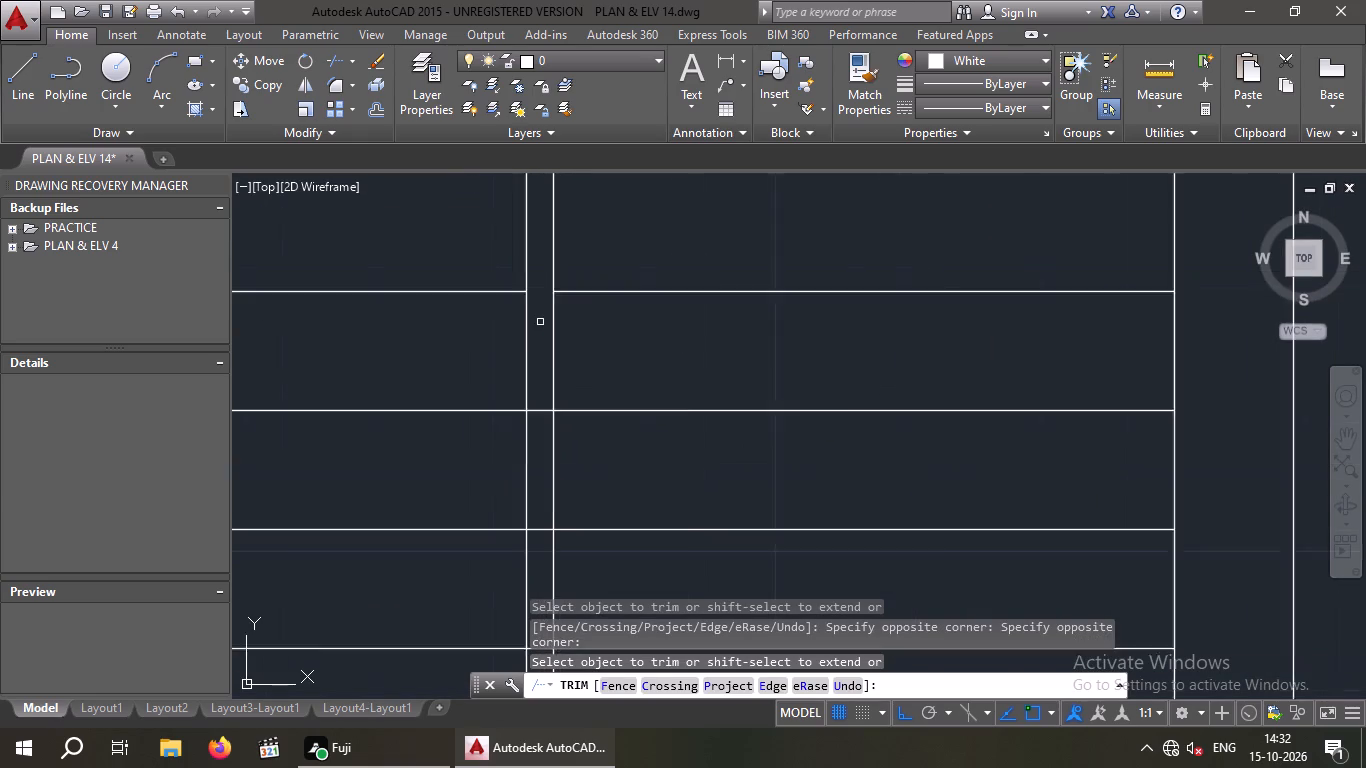
scroll(537, 370, "up", 2)
left_click_drag(538, 353, 558, 533)
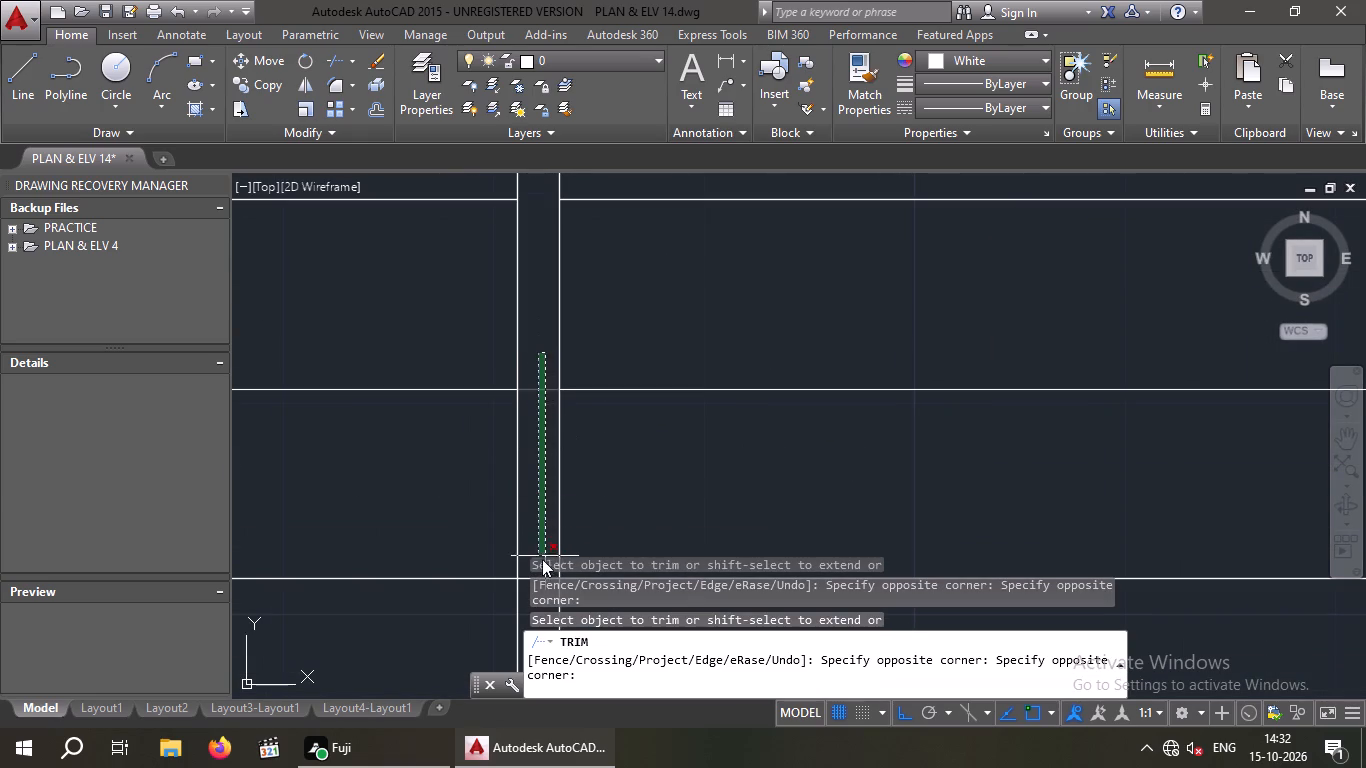
left_click(526, 584)
middle_click_drag(525, 512, 497, 113)
left_click_drag(519, 286, 514, 322)
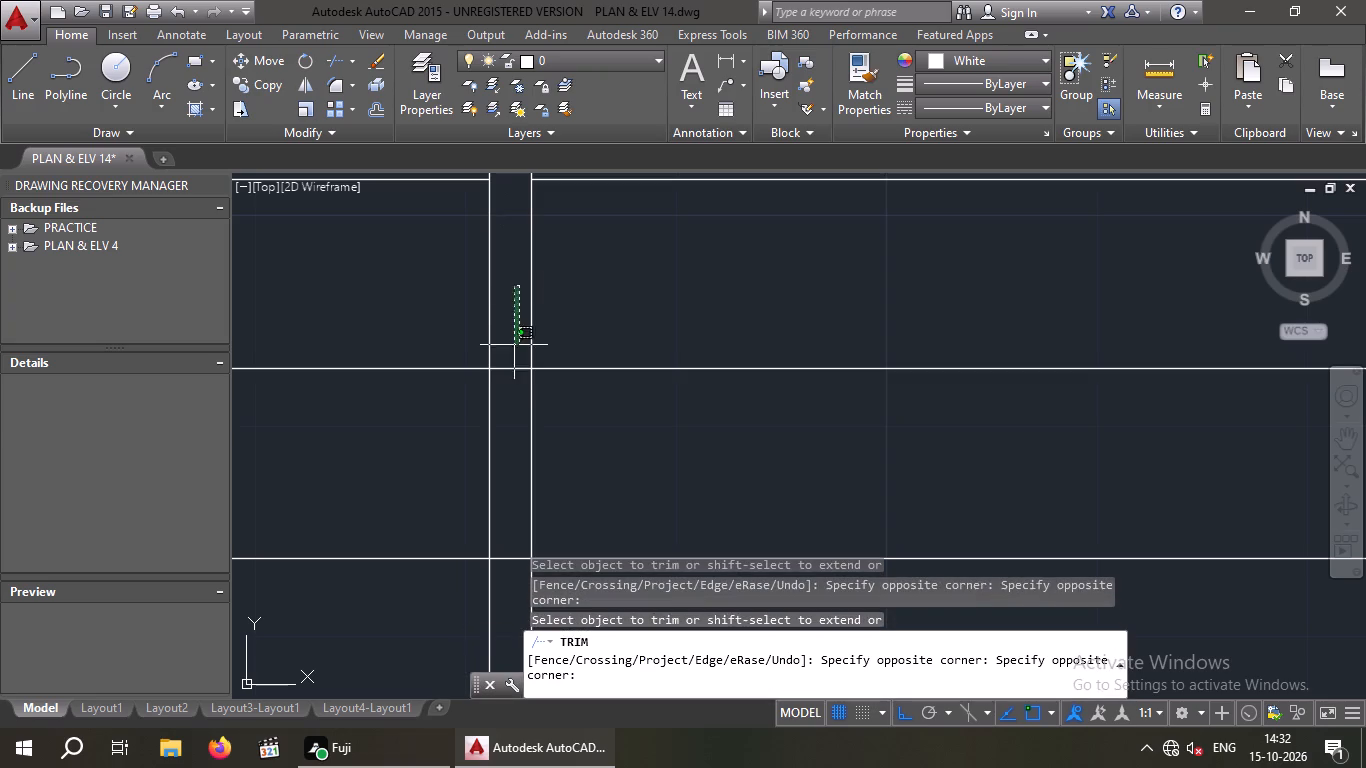
left_click(512, 575)
scroll(524, 515, "down", 1)
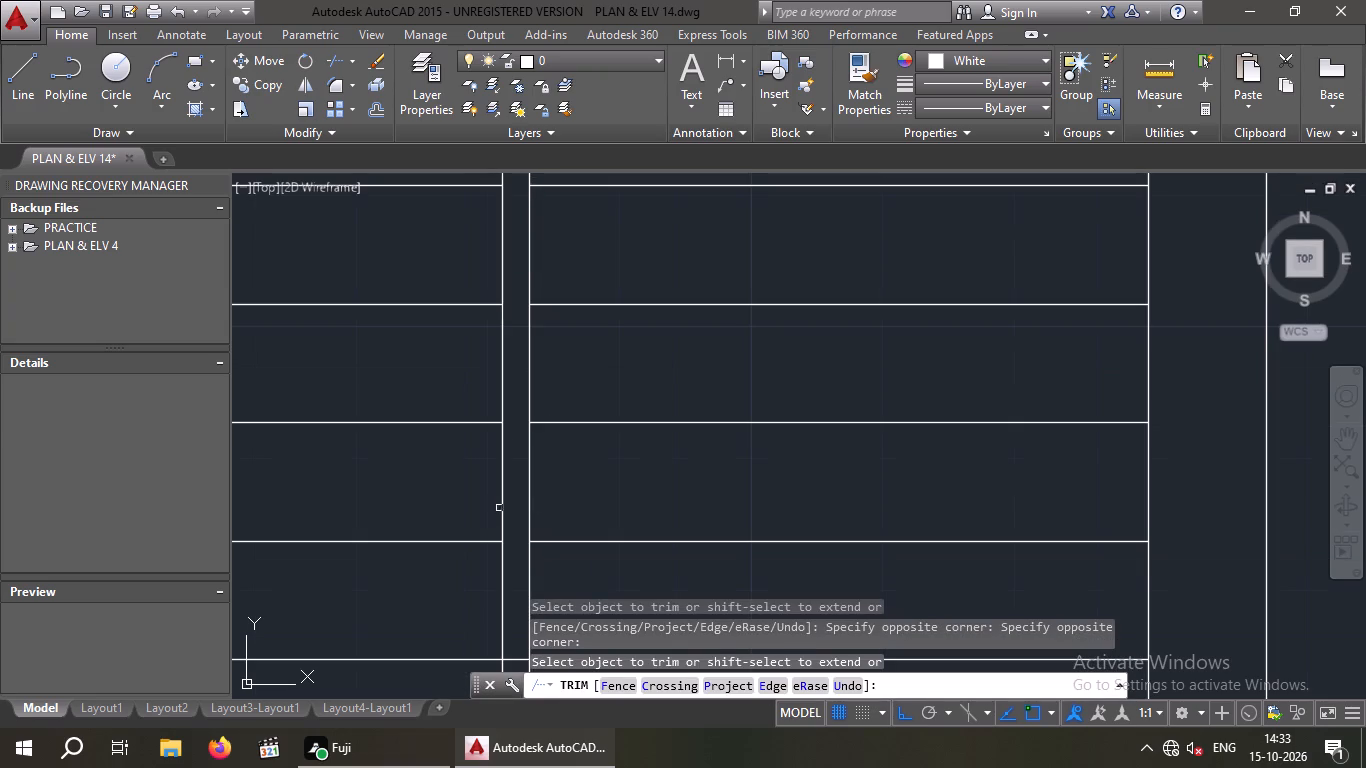
middle_click_drag(512, 501, 502, 257)
middle_click_drag(502, 157, 502, 135)
scroll(502, 320, "down", 2)
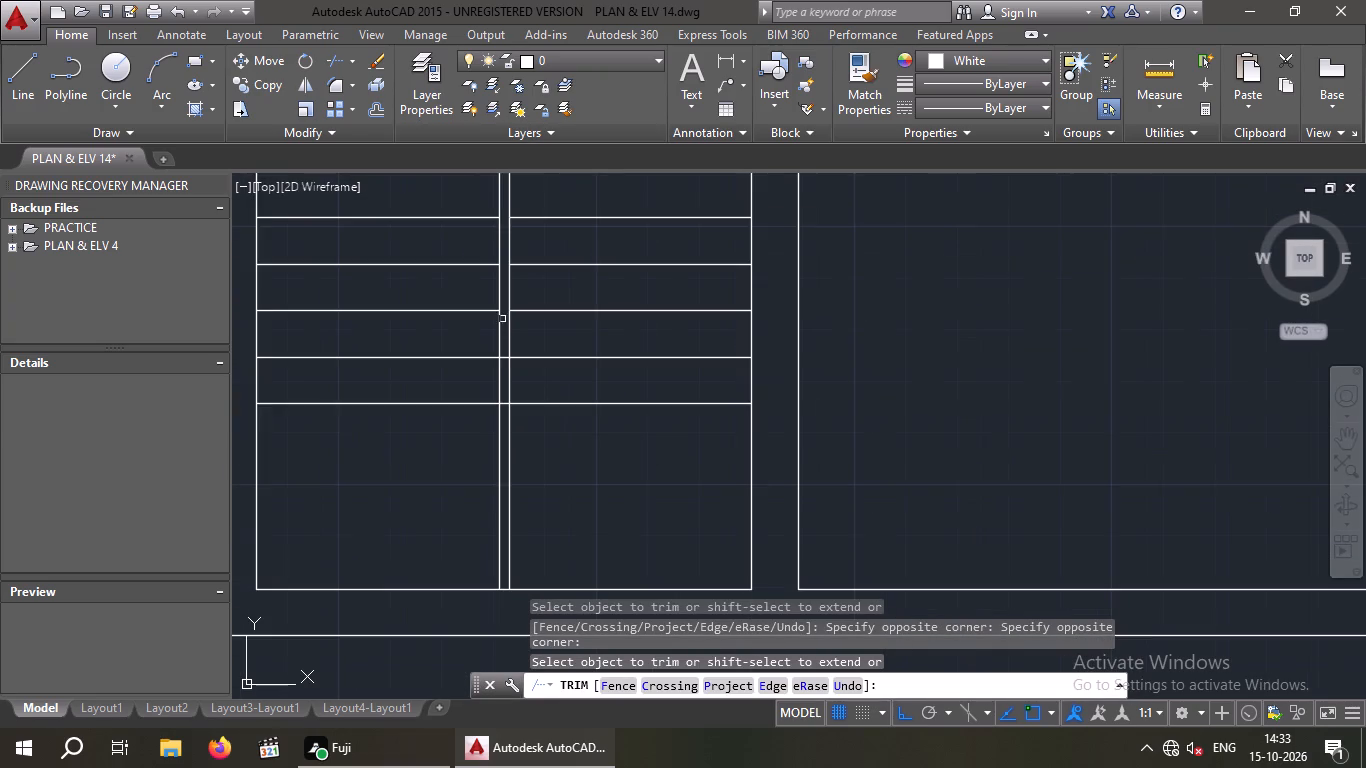
scroll(499, 359, "up", 2)
left_click(514, 357)
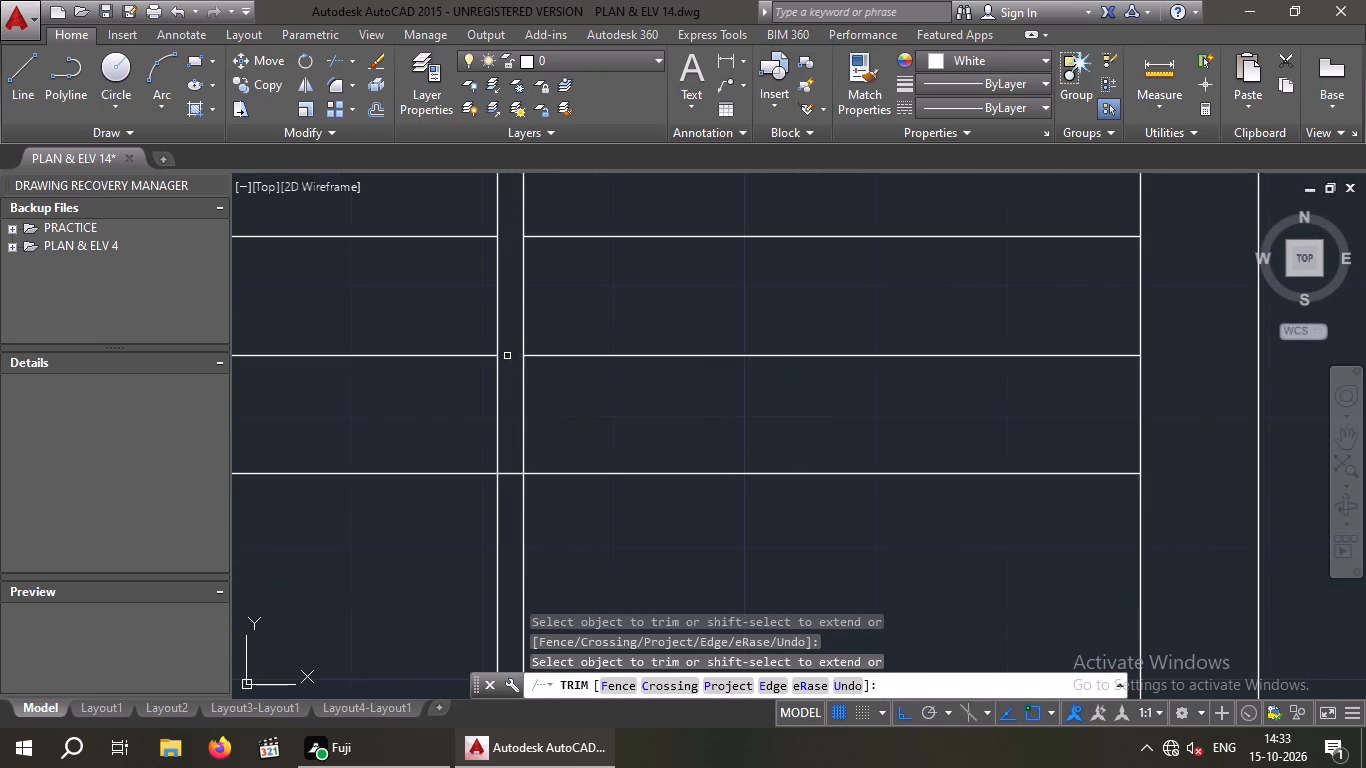
Trim the two vertical centre lines where they run below the lowest tread line across the stair landing.
scroll(507, 356, "down", 3)
left_click_drag(565, 415, 514, 438)
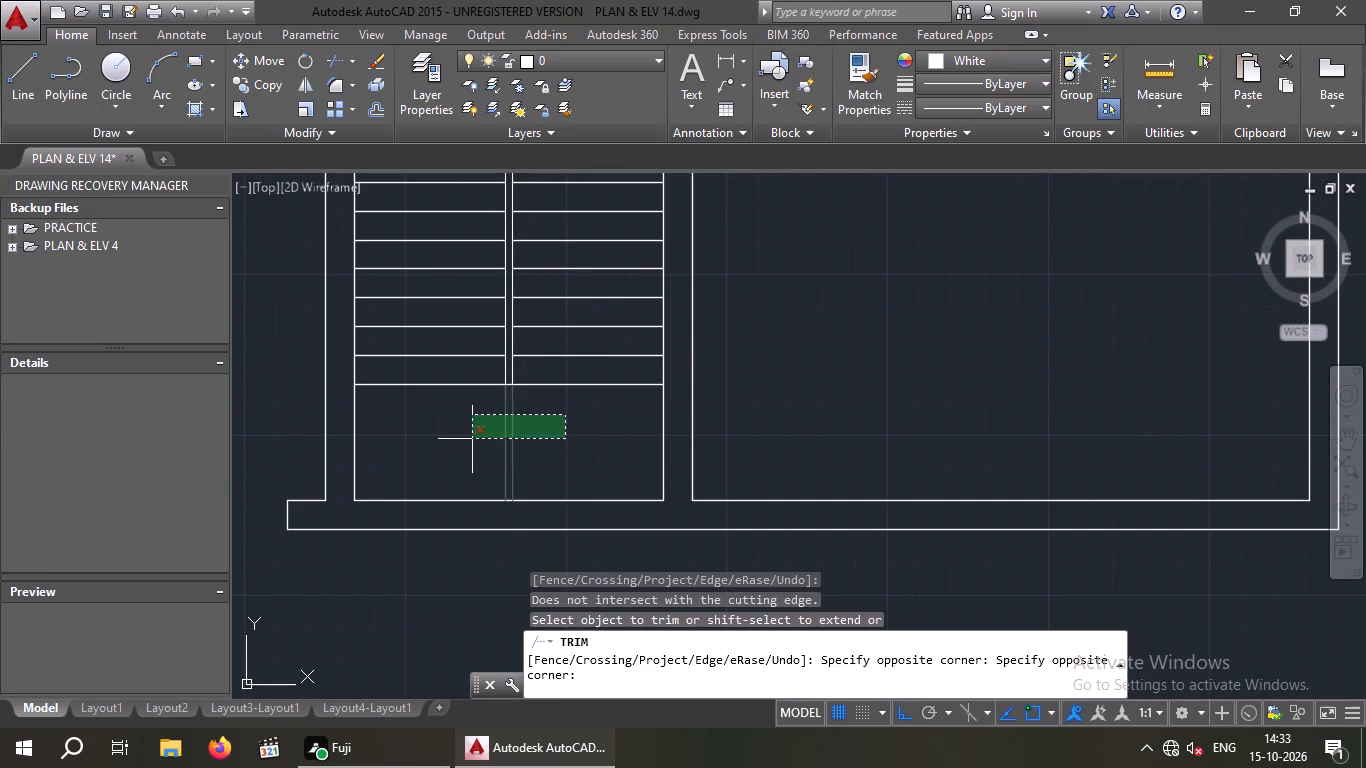
left_click(468, 439)
scroll(513, 436, "down", 1)
middle_click_drag(505, 457, 499, 470)
middle_click(499, 470)
key("Escape")
key("Escape")
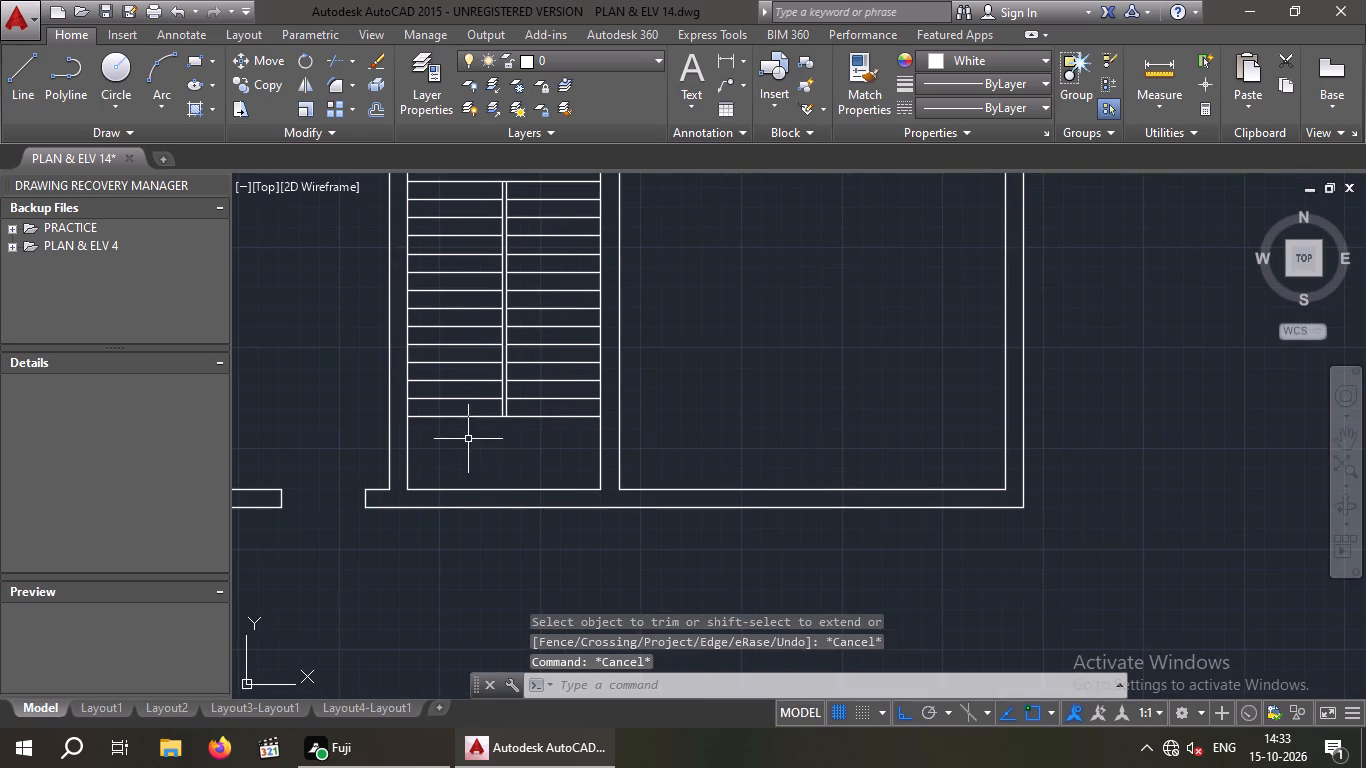
Draw the stair direction line from above the right flight down about 12', across the landing, and up the left flight's middle about 8'.
scroll(463, 447, "down", 1)
middle_click_drag(458, 469, 453, 495)
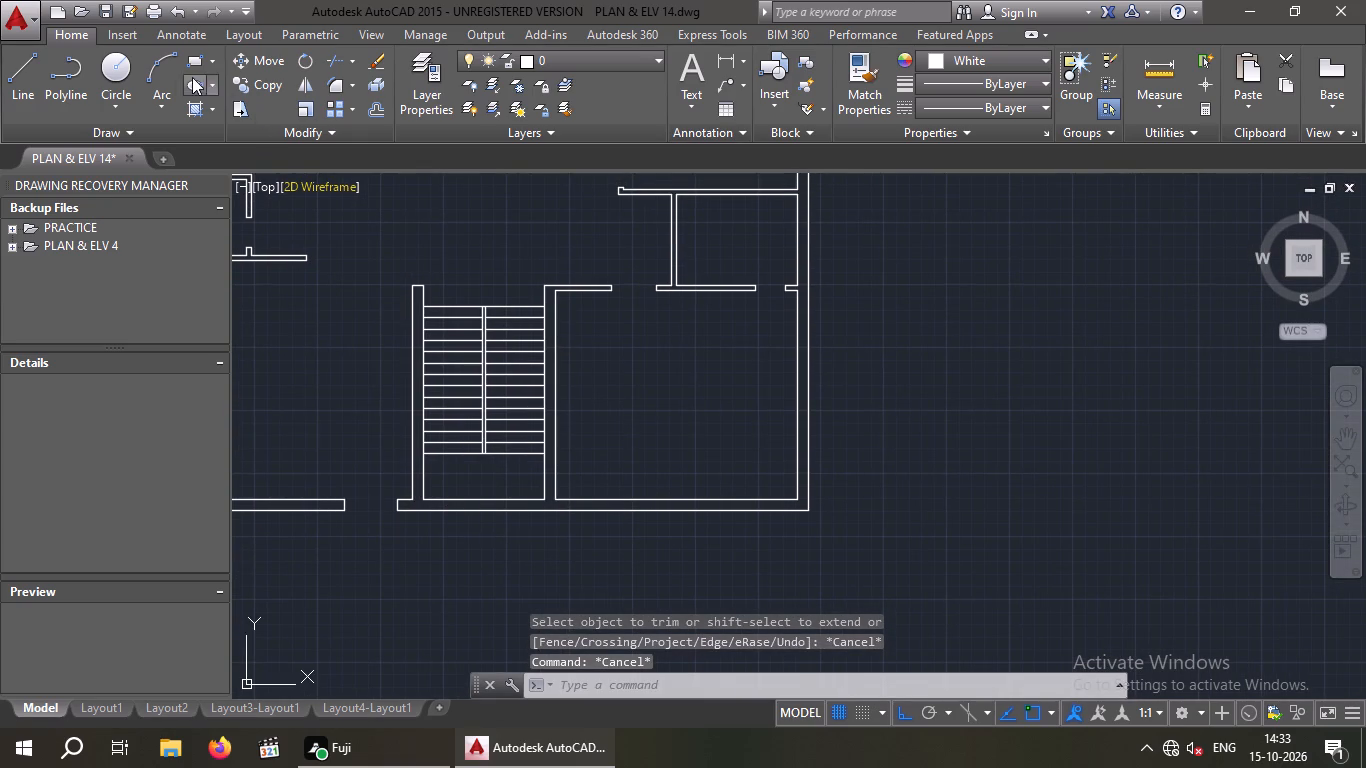
left_click(8, 61)
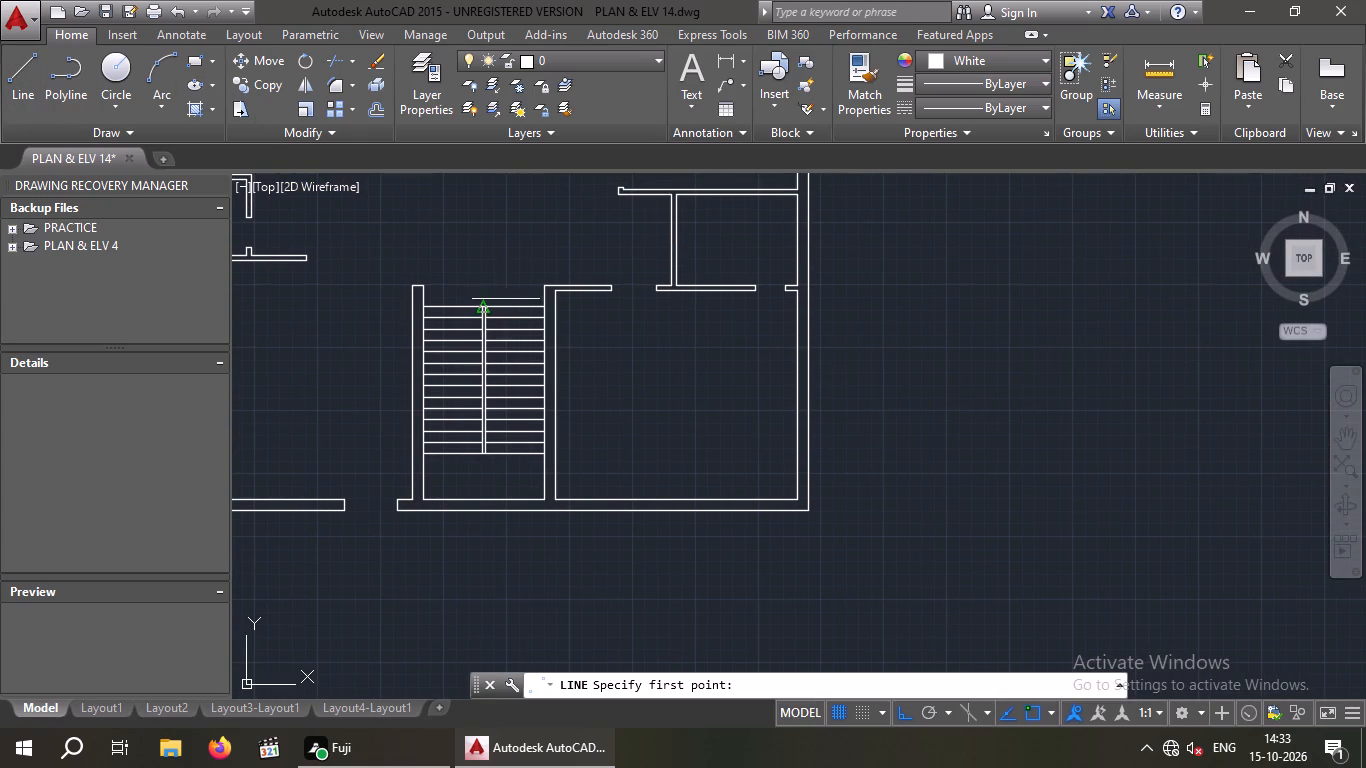
scroll(515, 299, "up", 2)
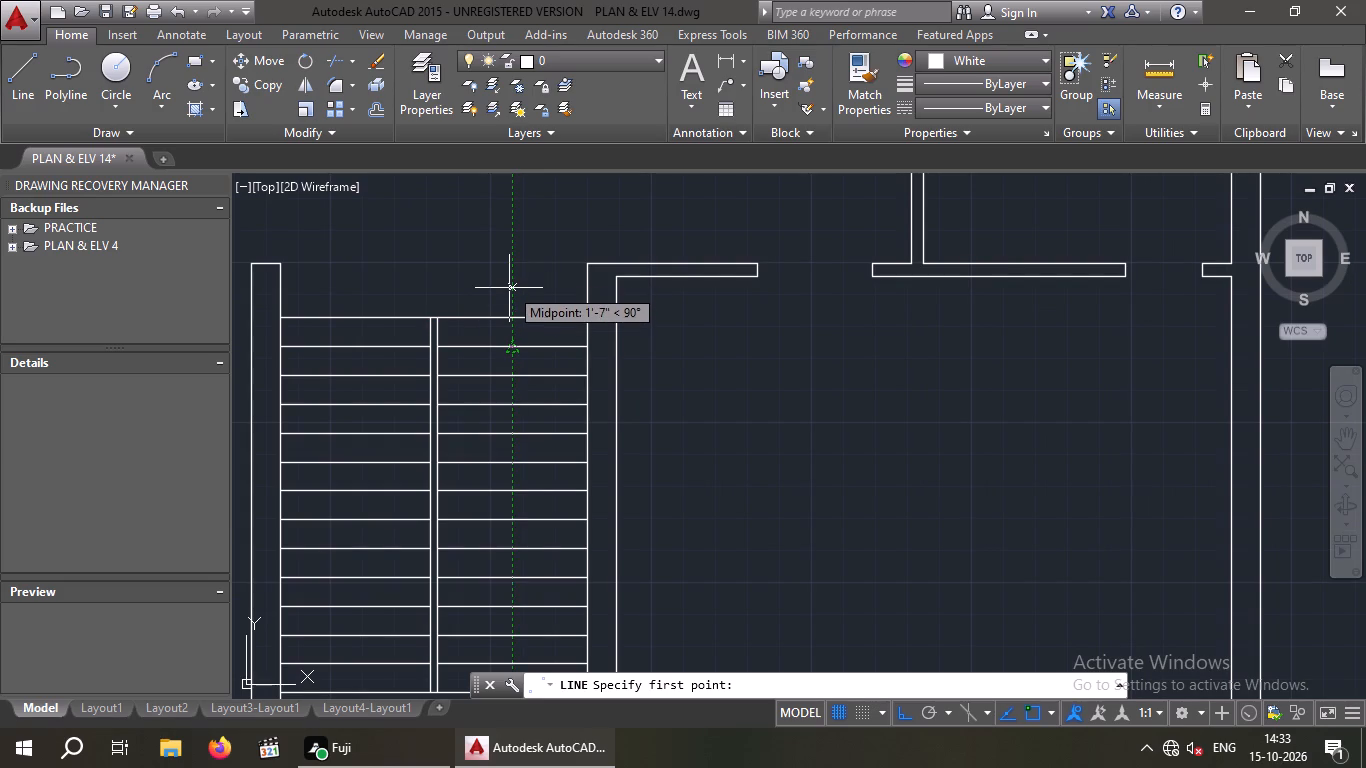
left_click(511, 288)
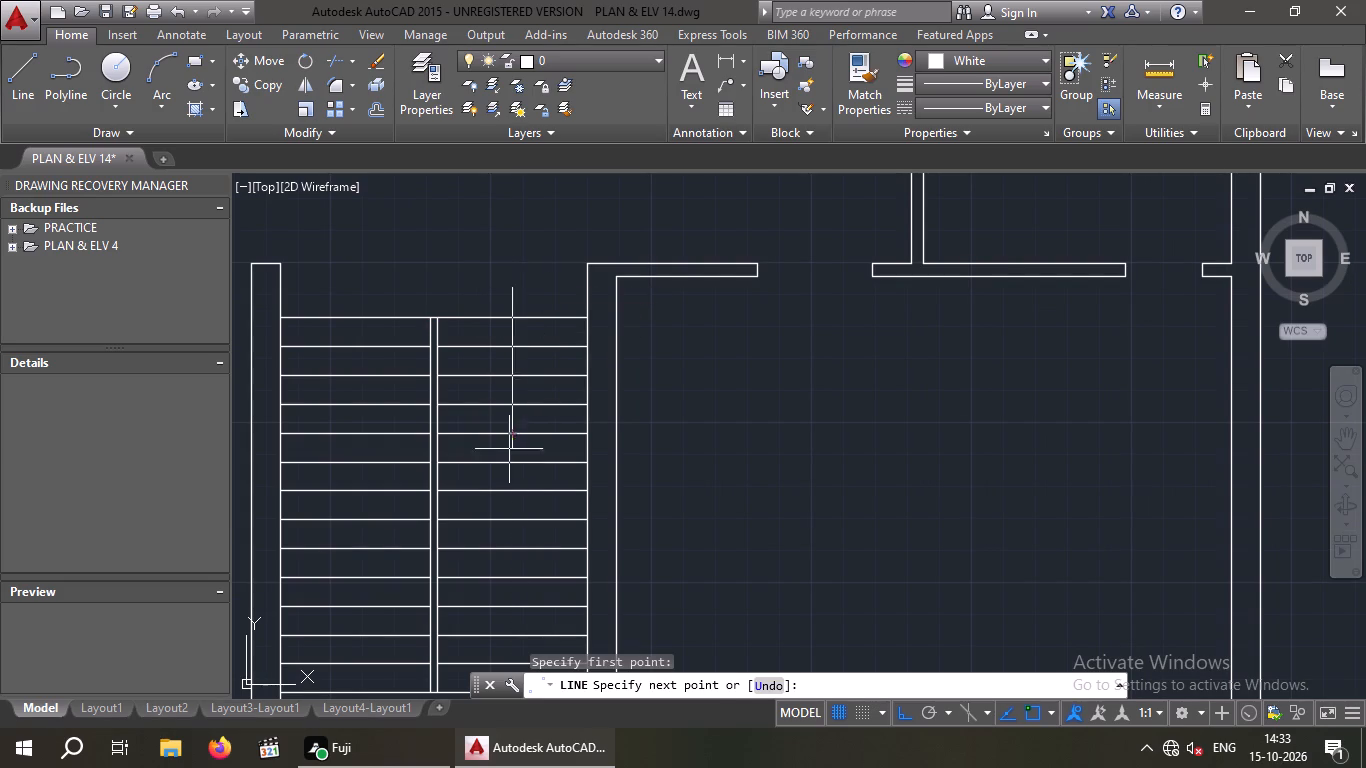
middle_click_drag(490, 465, 525, 276)
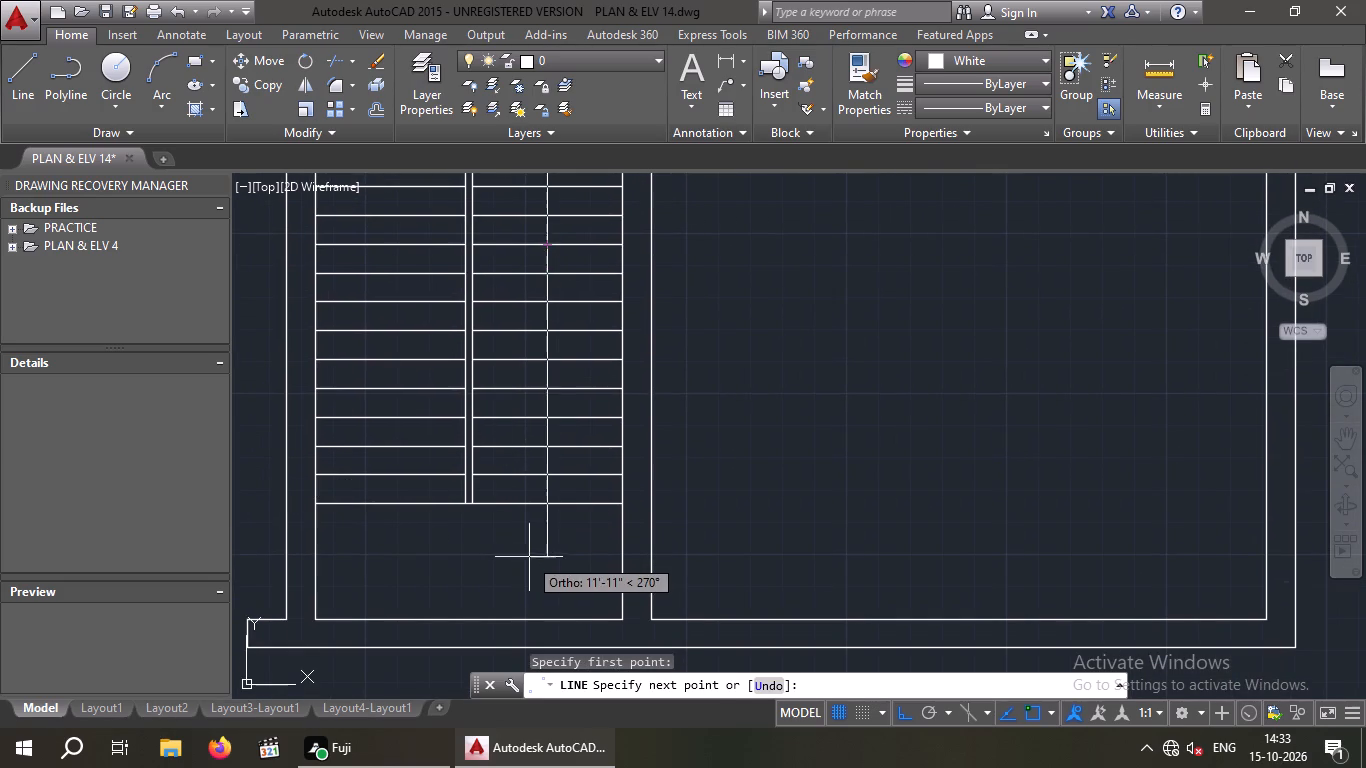
left_click_drag(542, 564, 514, 564)
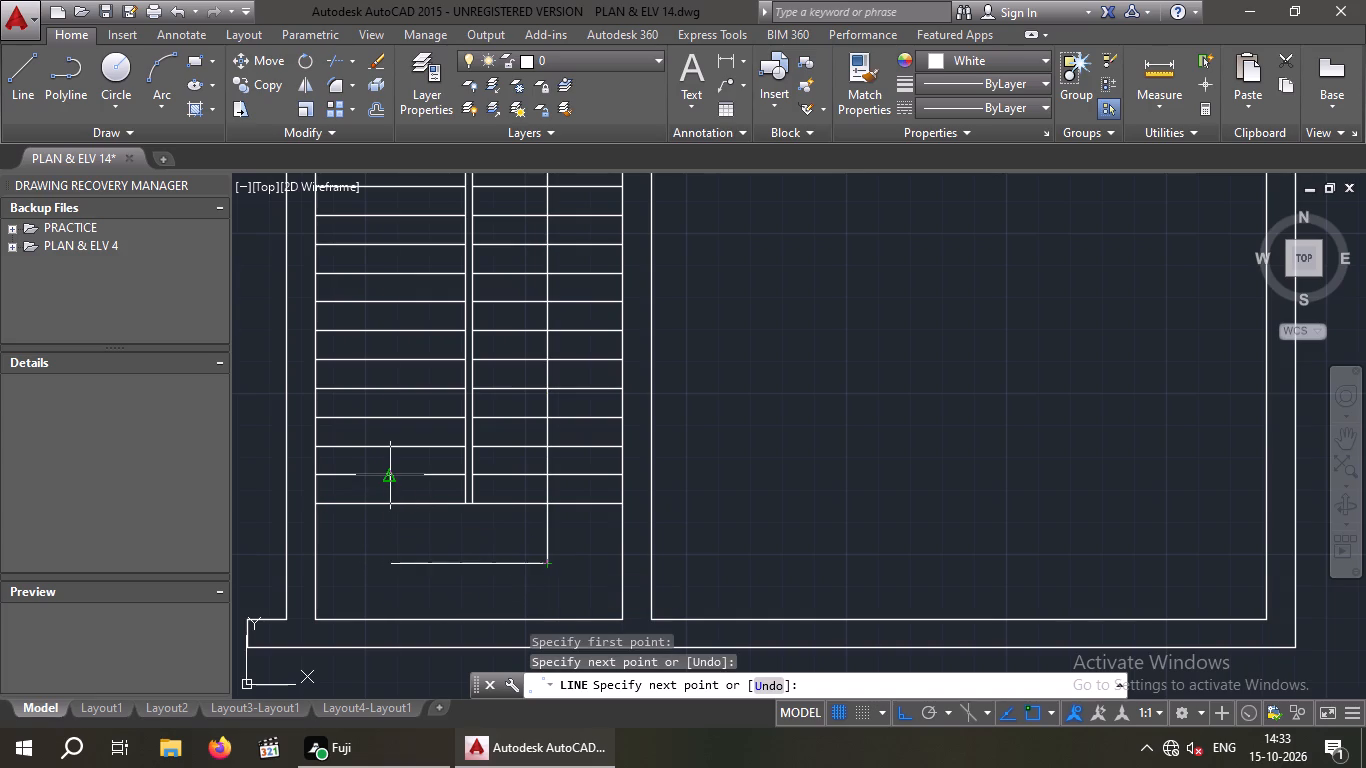
left_click(385, 564)
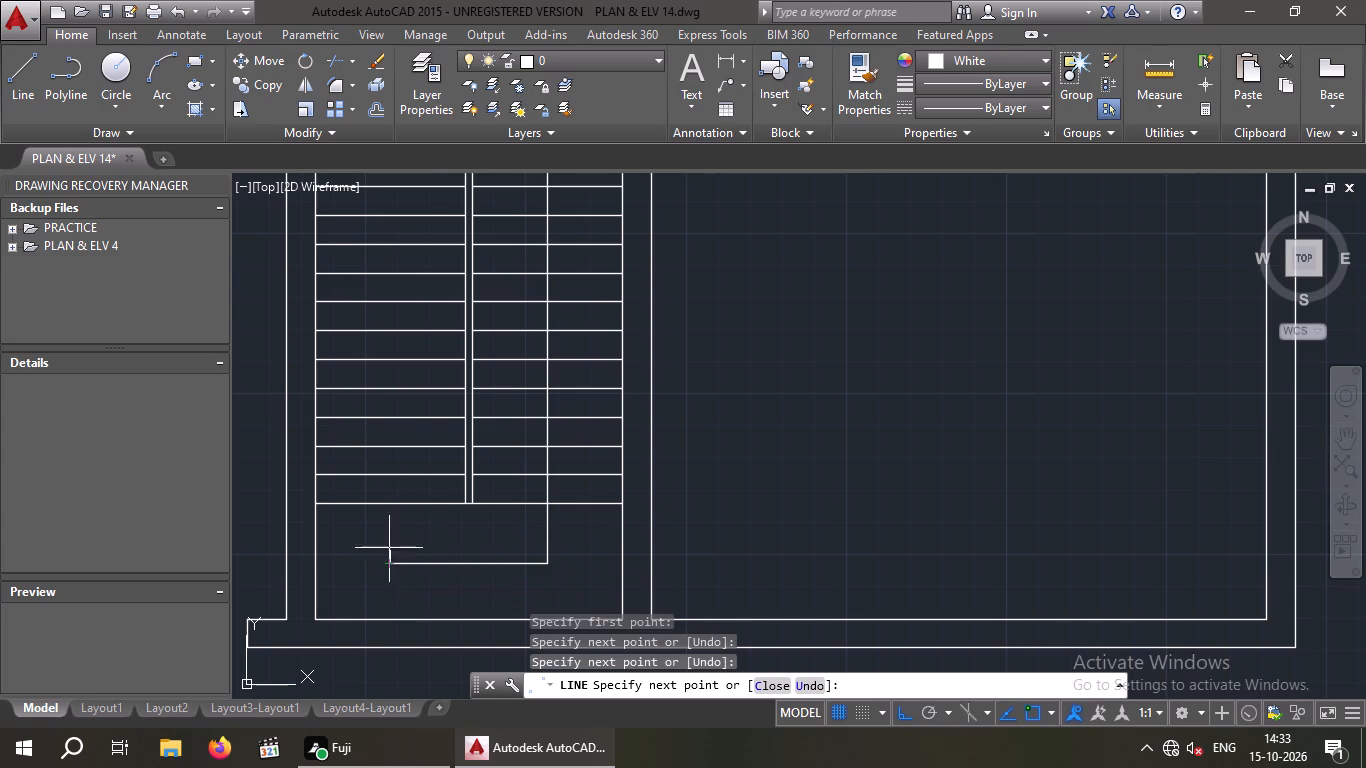
scroll(368, 391, "down", 1)
middle_click_drag(368, 406, 356, 511)
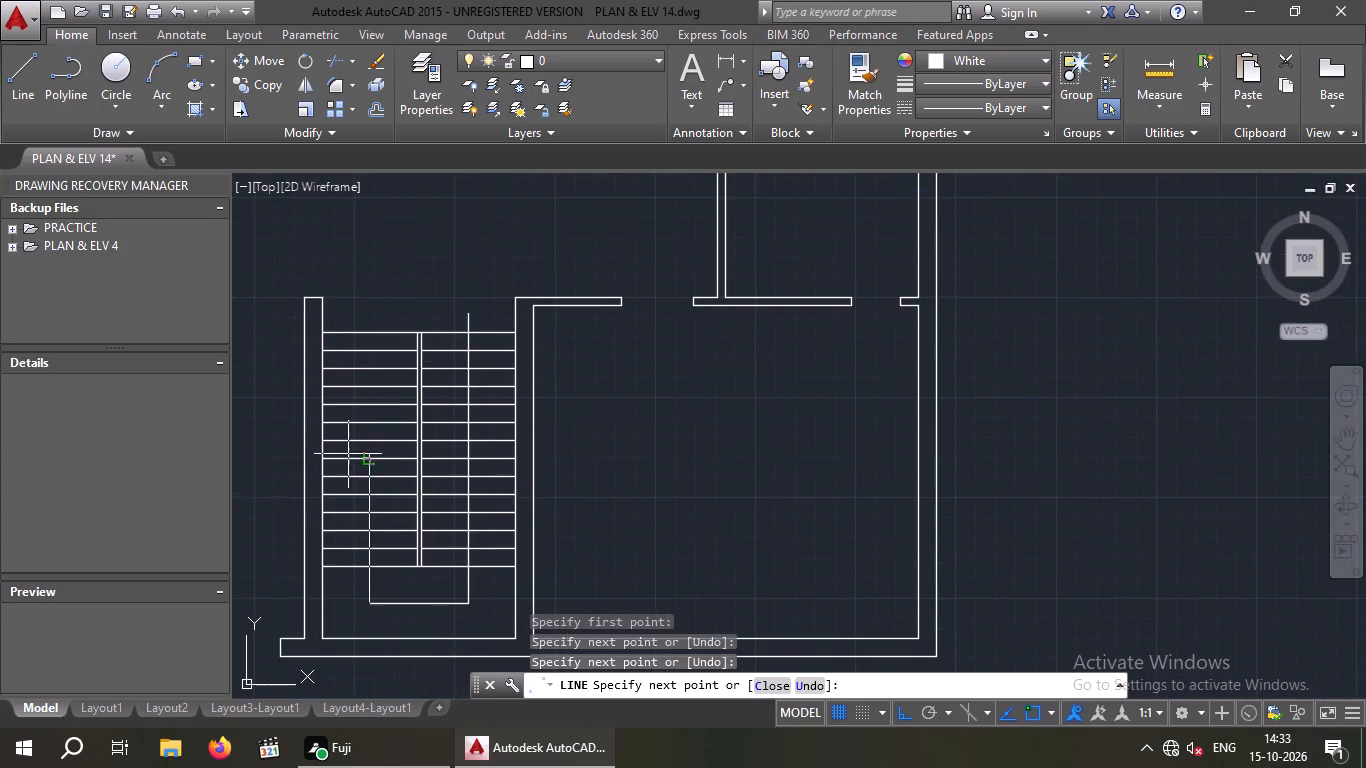
scroll(355, 451, "up", 3)
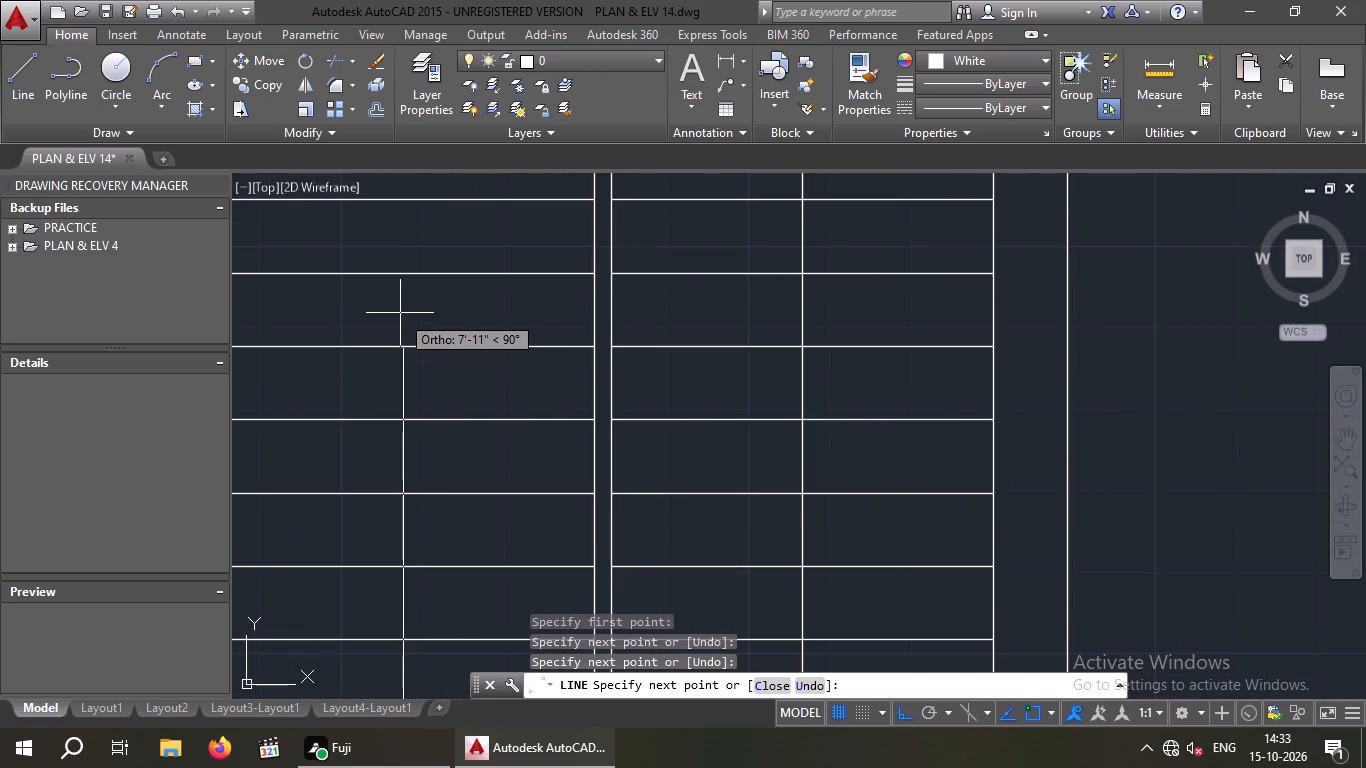
left_click(401, 307)
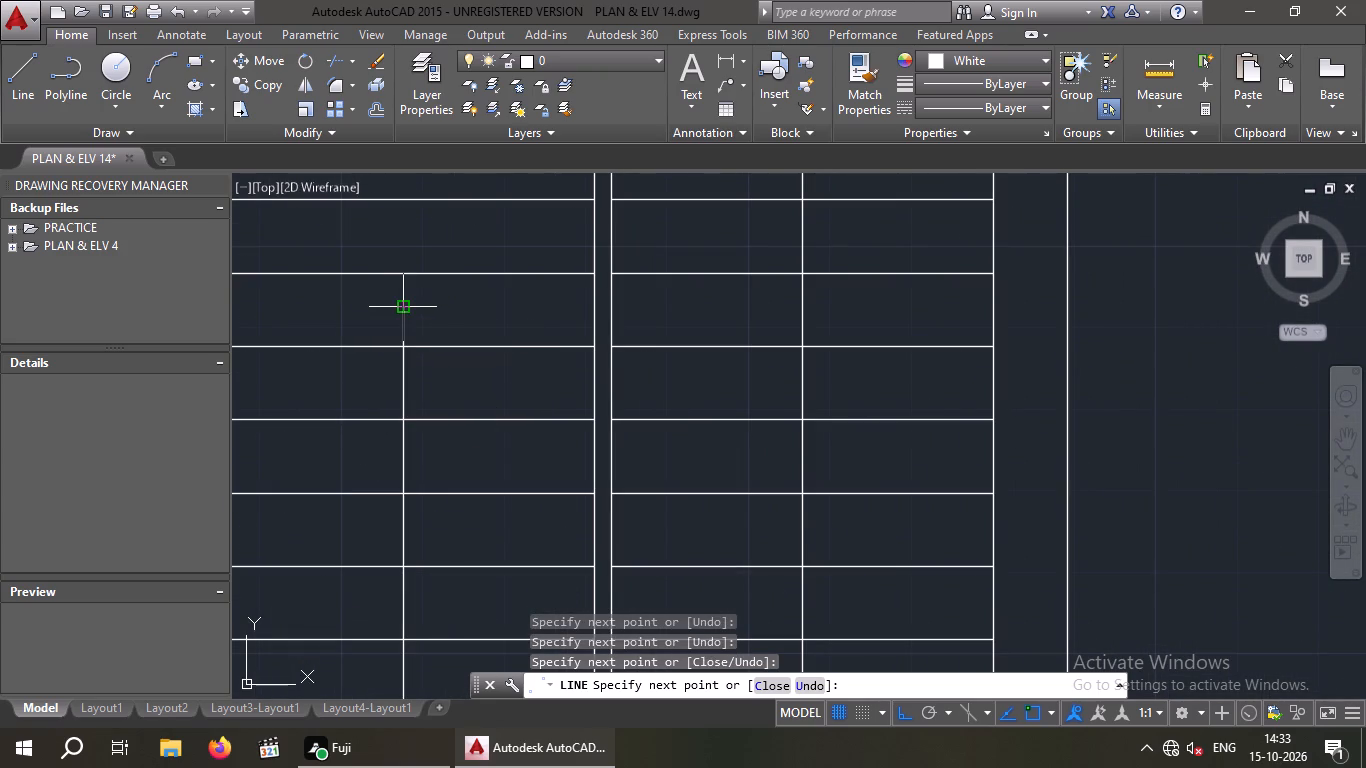
Turn Ortho off and draw two slanted lines from the direction line's upper end on the left flight, forming an arrowhead.
key("F8")
left_click(491, 461)
key("space")
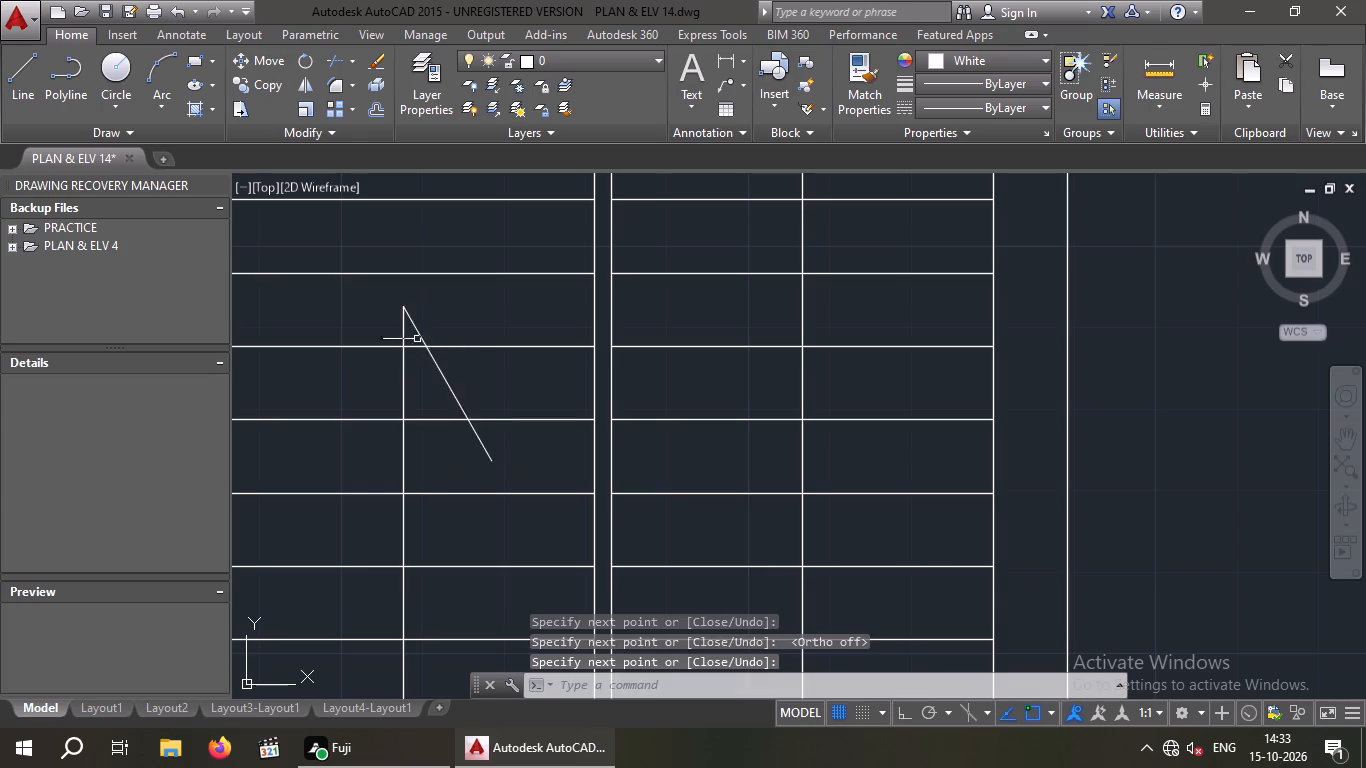
key("space")
left_click_drag(398, 302, 370, 340)
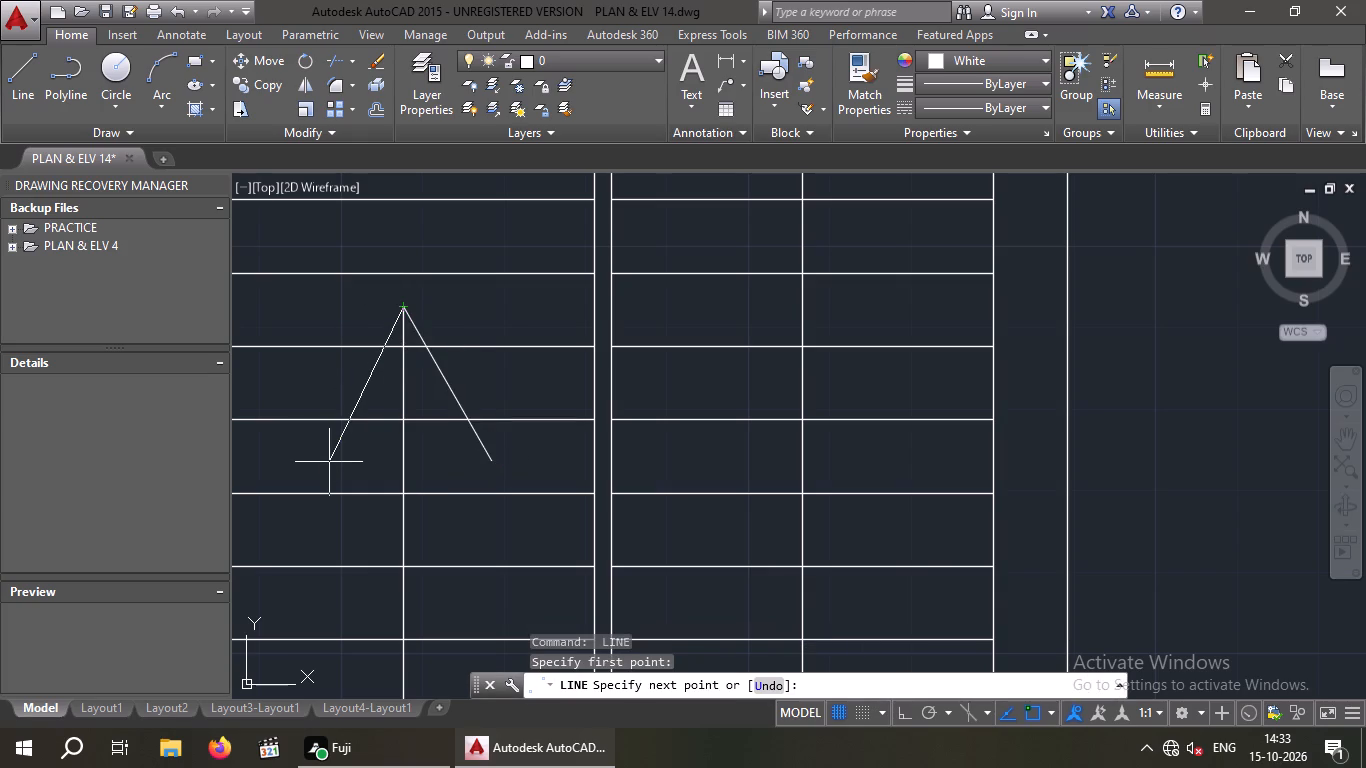
left_click(321, 460)
key("space")
Save the drawing with the completed staircase.
scroll(371, 383, "down", 1)
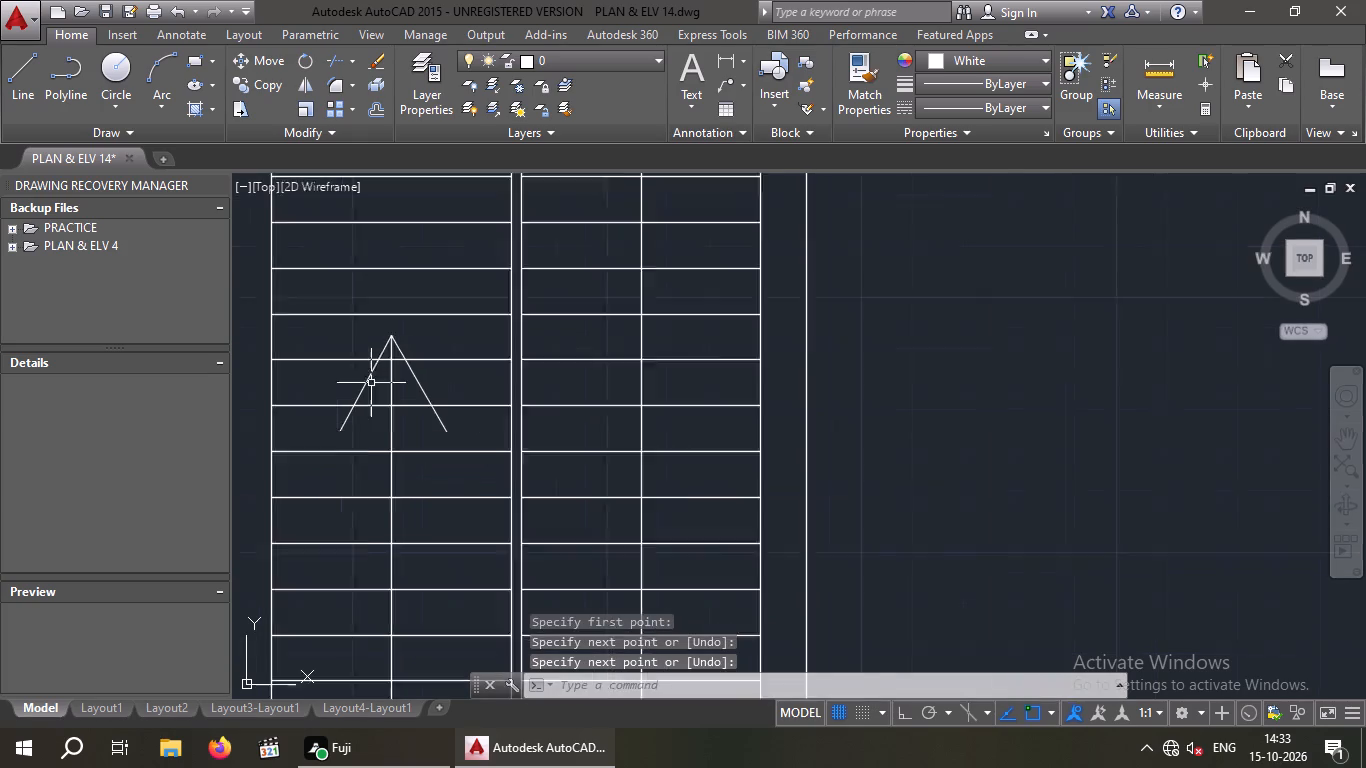
scroll(371, 383, "down", 2)
middle_click_drag(387, 472, 389, 332)
scroll(389, 472, "down", 1)
middle_click_drag(386, 507, 352, 592)
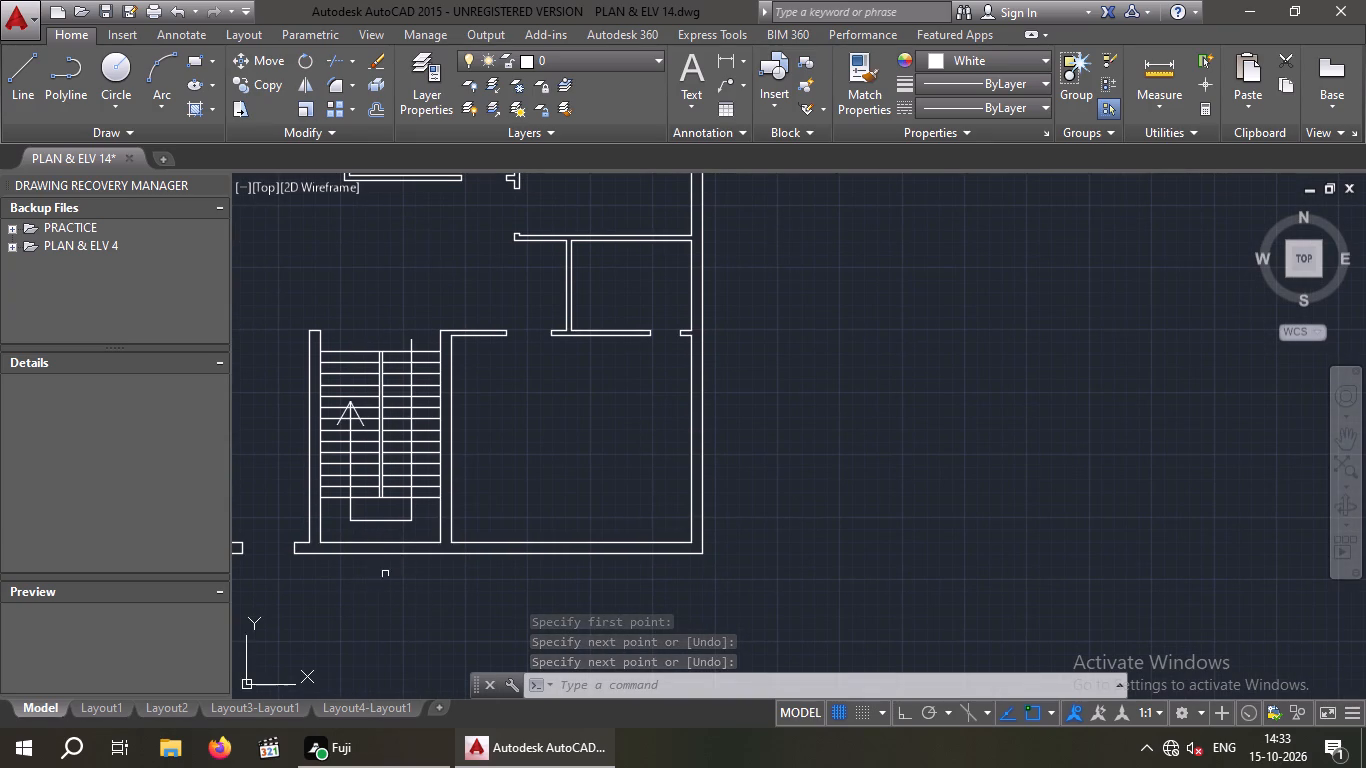
middle_click_drag(405, 569, 596, 494)
scroll(549, 502, "down", 1)
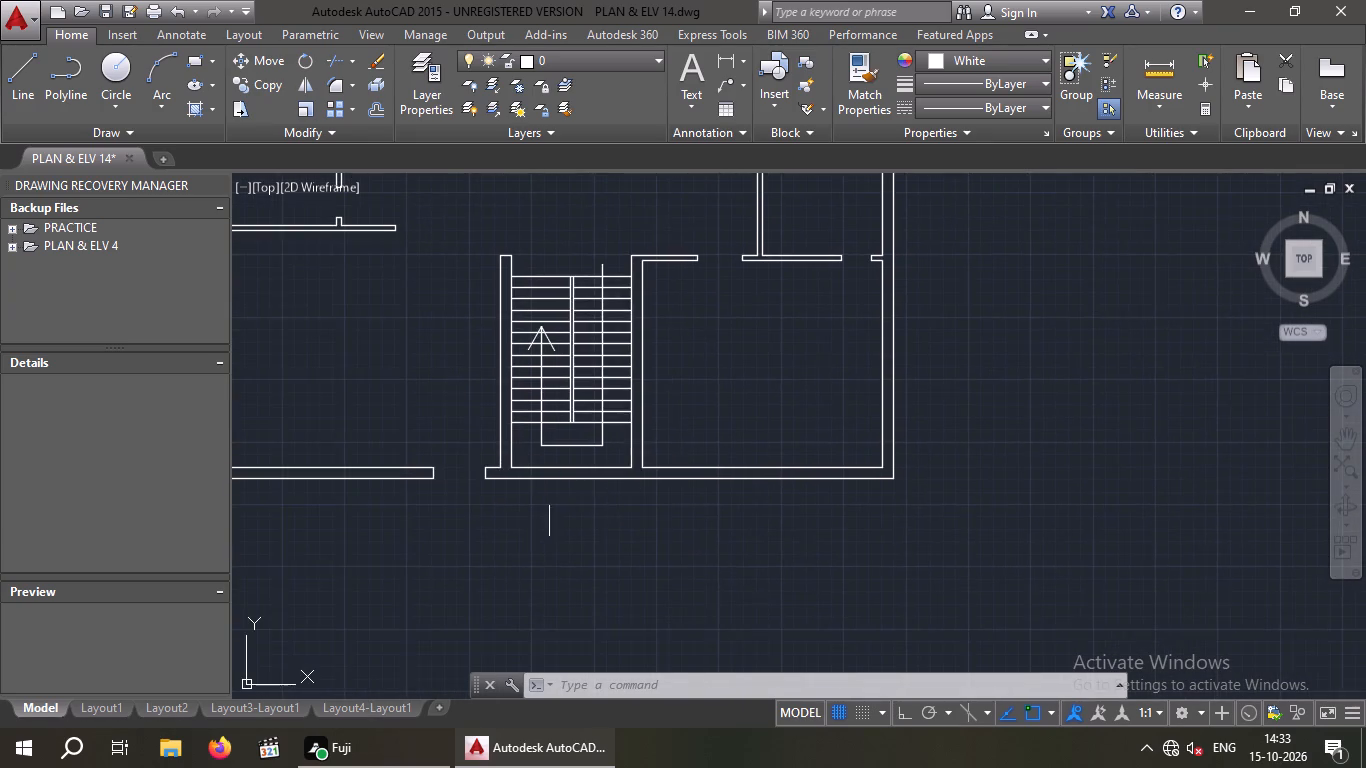
middle_click_drag(513, 535, 461, 592)
middle_click_drag(394, 480, 467, 472)
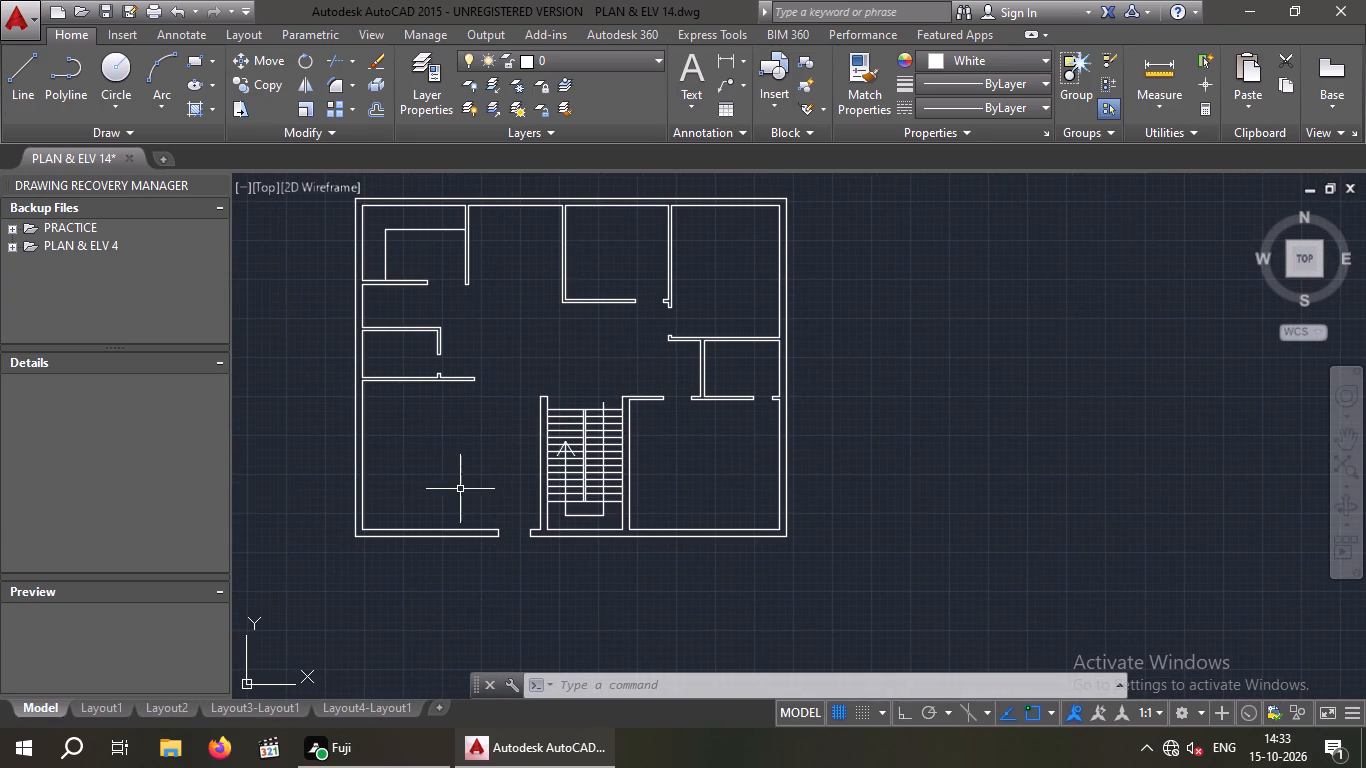
middle_click_drag(472, 474, 423, 539)
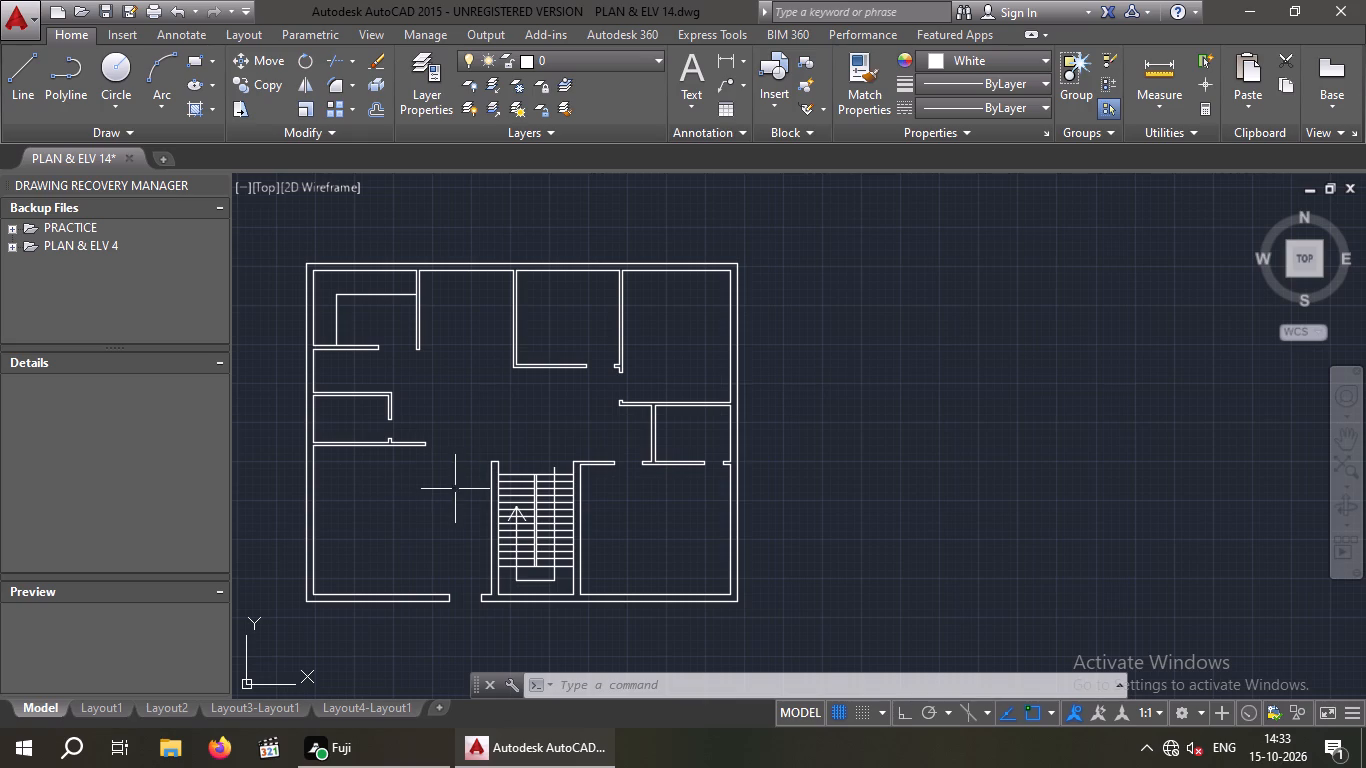
key("ctrl+s")
key("ctrl+s")
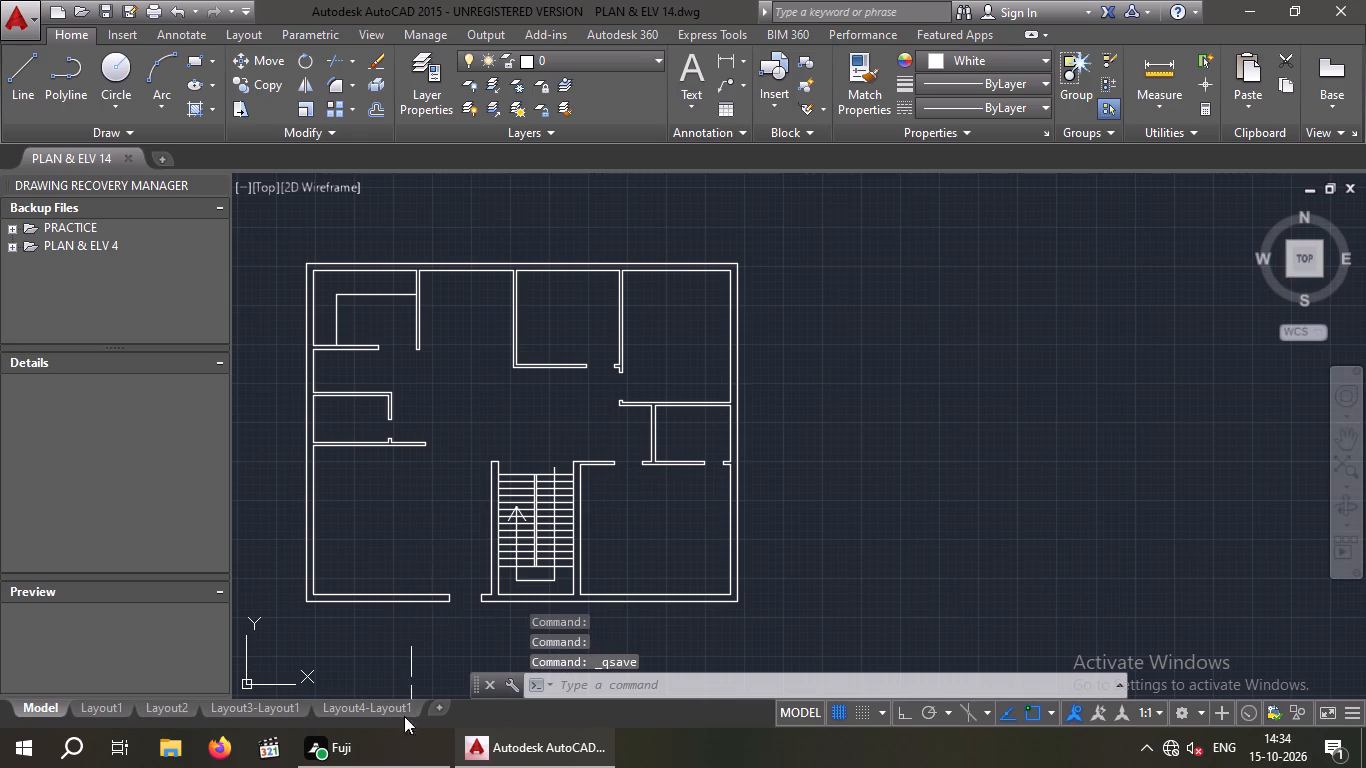
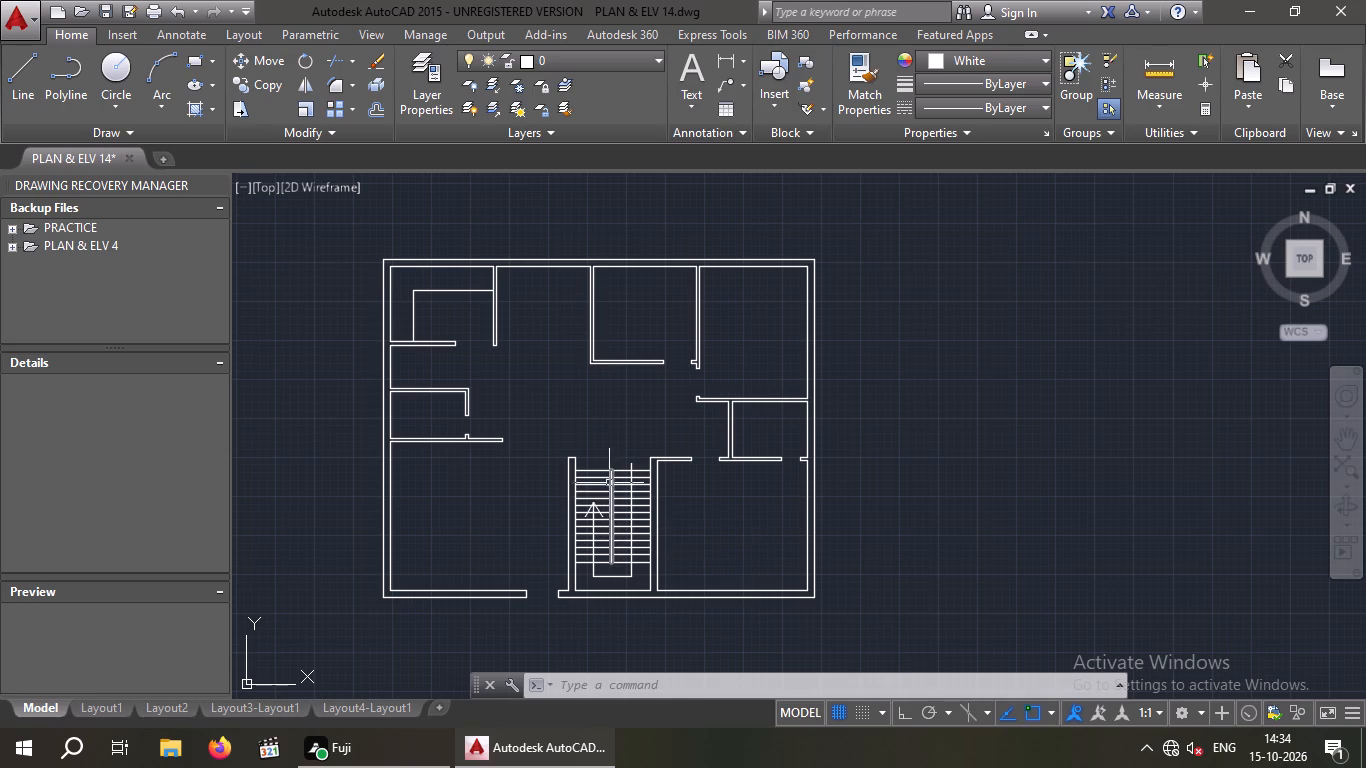
Draw an 8' line straight down from the front wall's outer face, aligned with the far face of the staircase's right-hand wall.
middle_click_drag(668, 622, 624, 510)
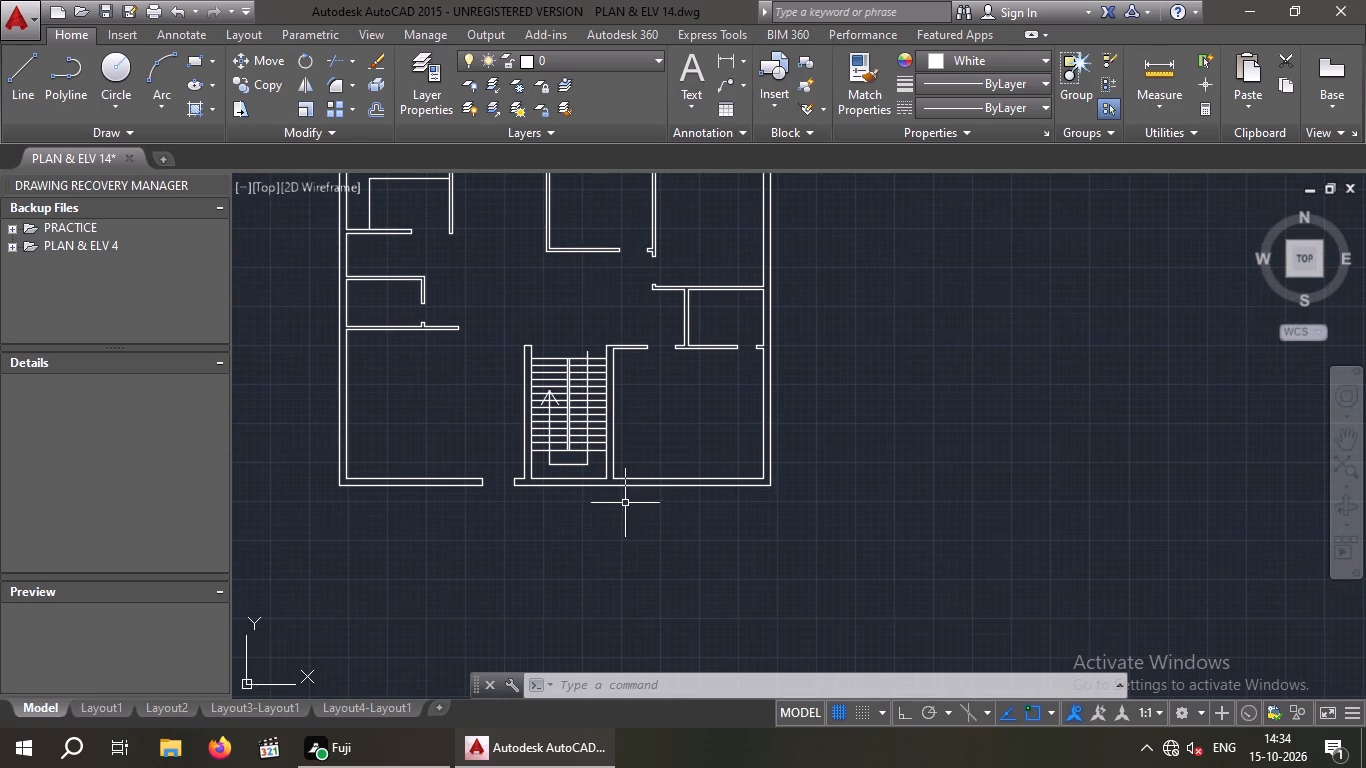
key("l")
key("Return")
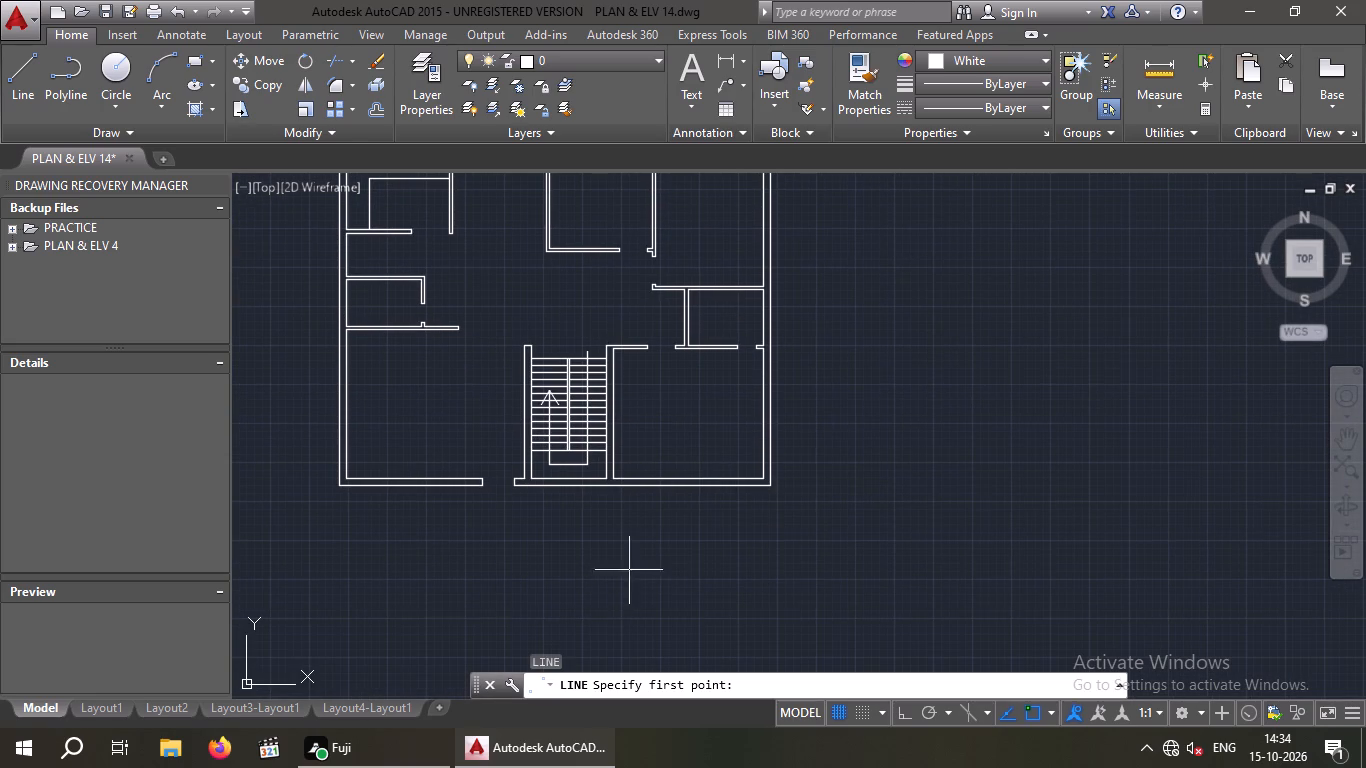
scroll(619, 507, "up", 2)
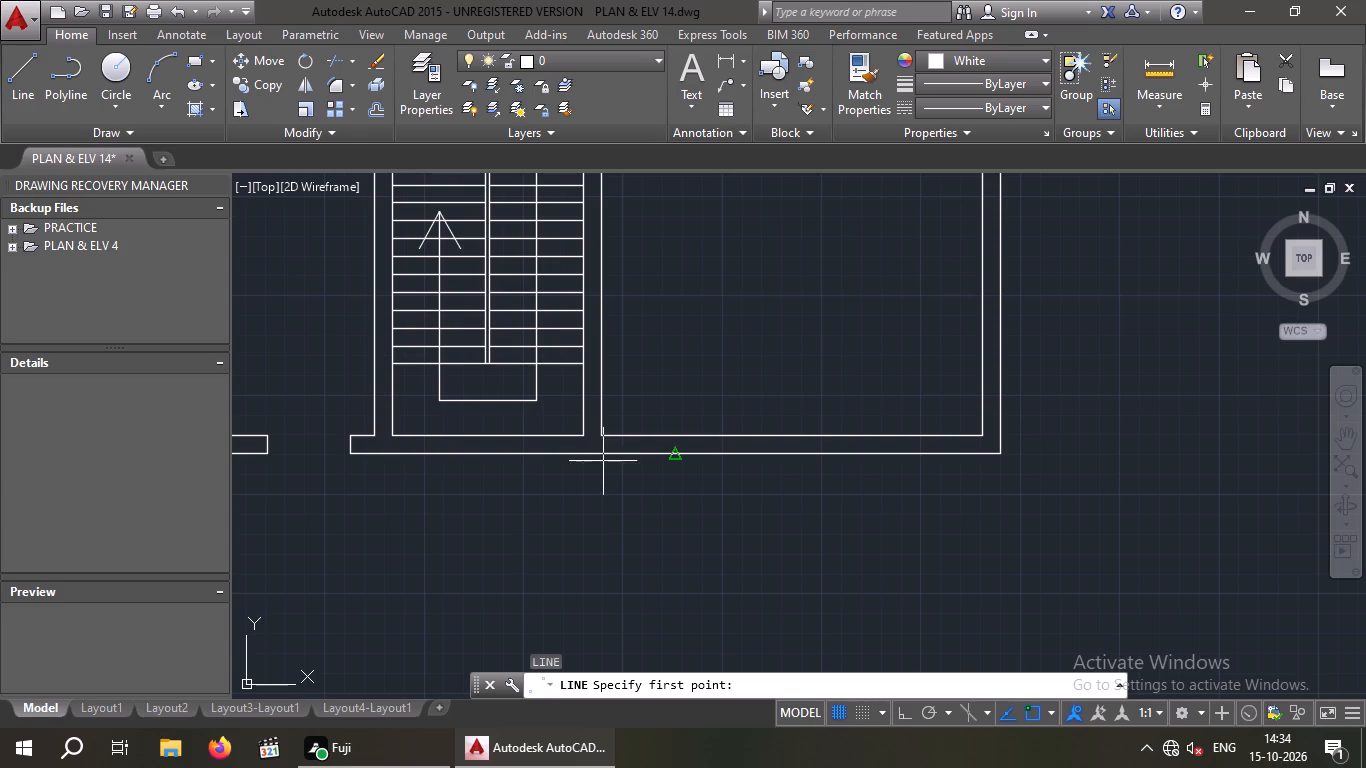
left_click(599, 452)
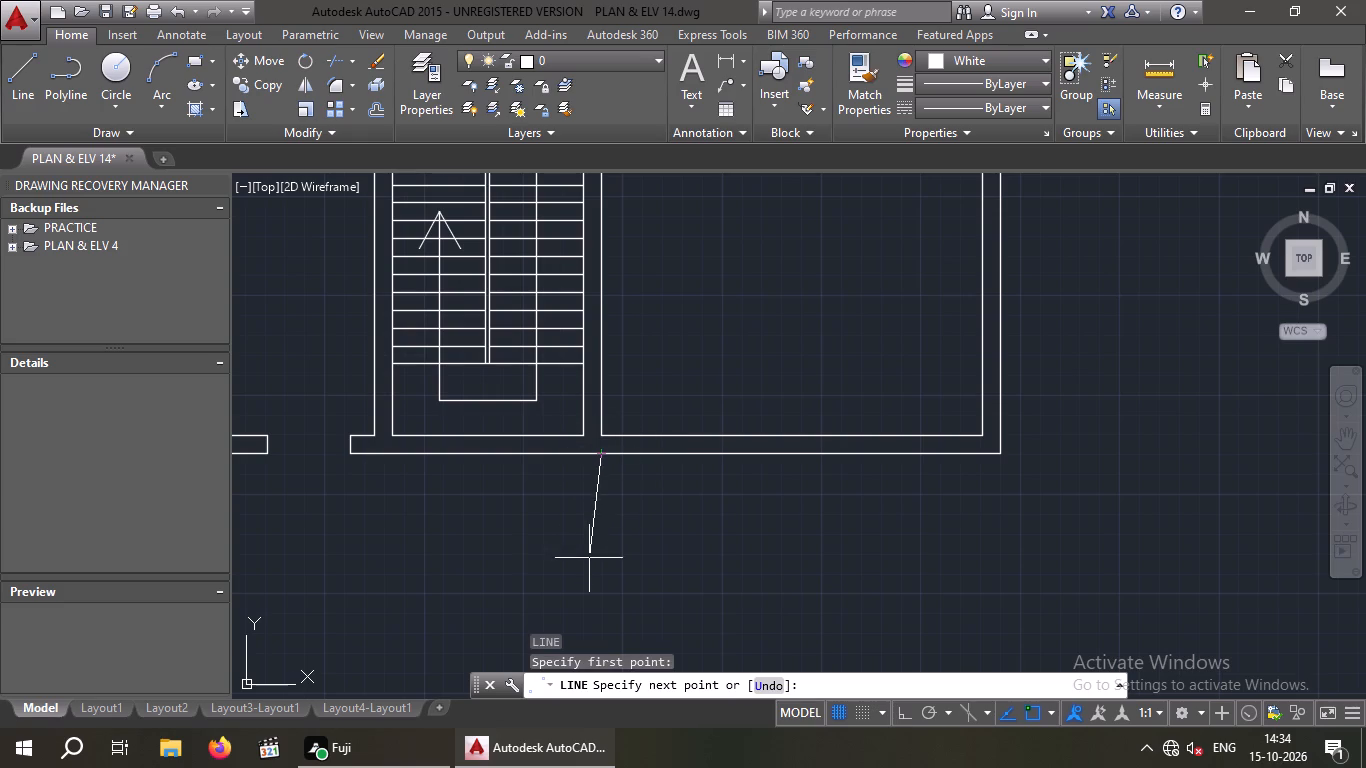
key("F8")
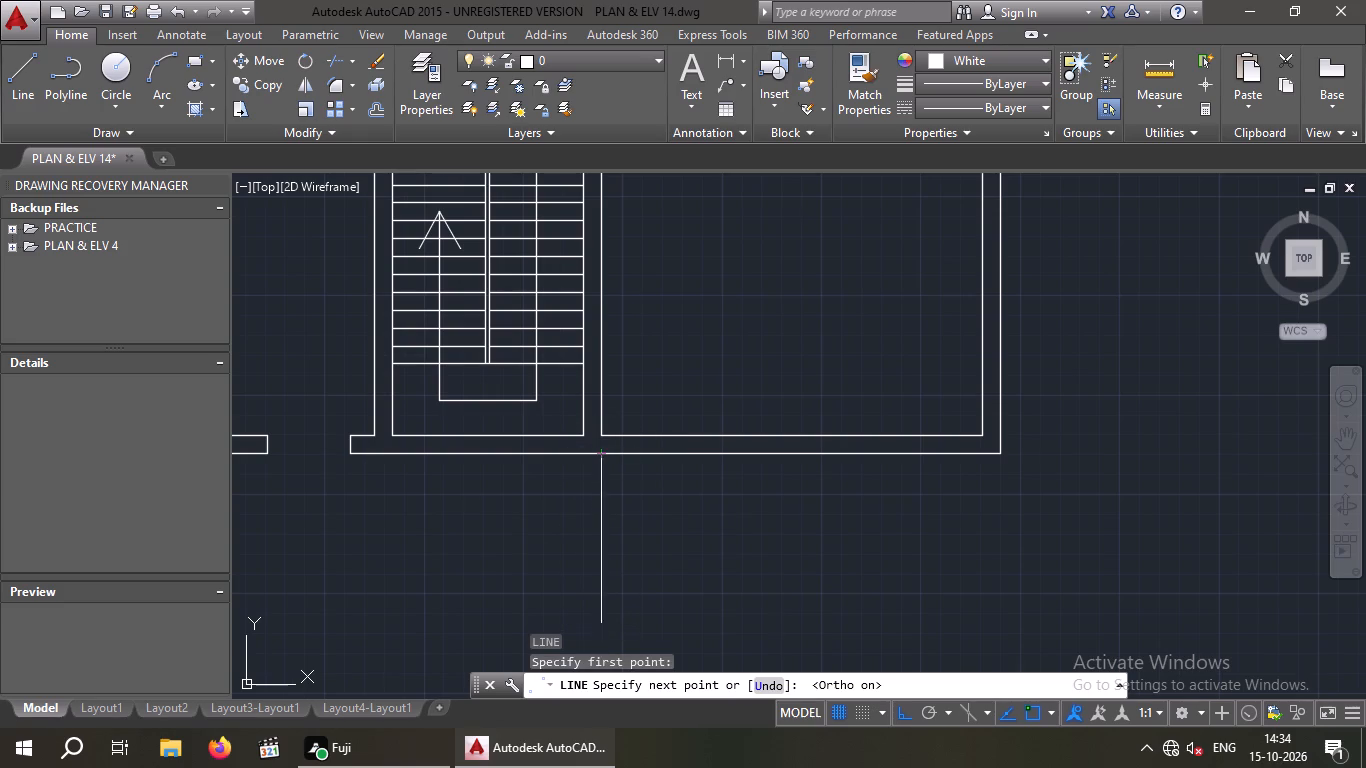
middle_click_drag(610, 574, 599, 405)
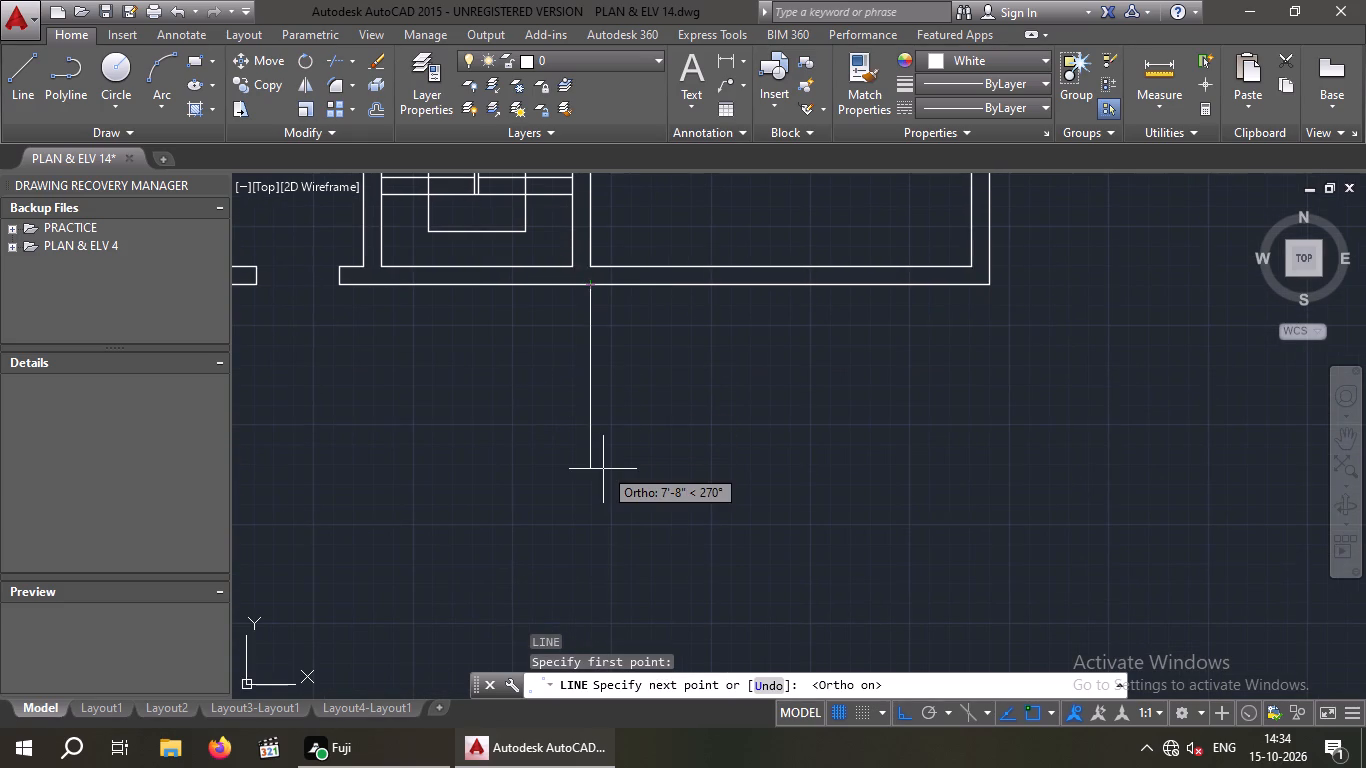
key("8")
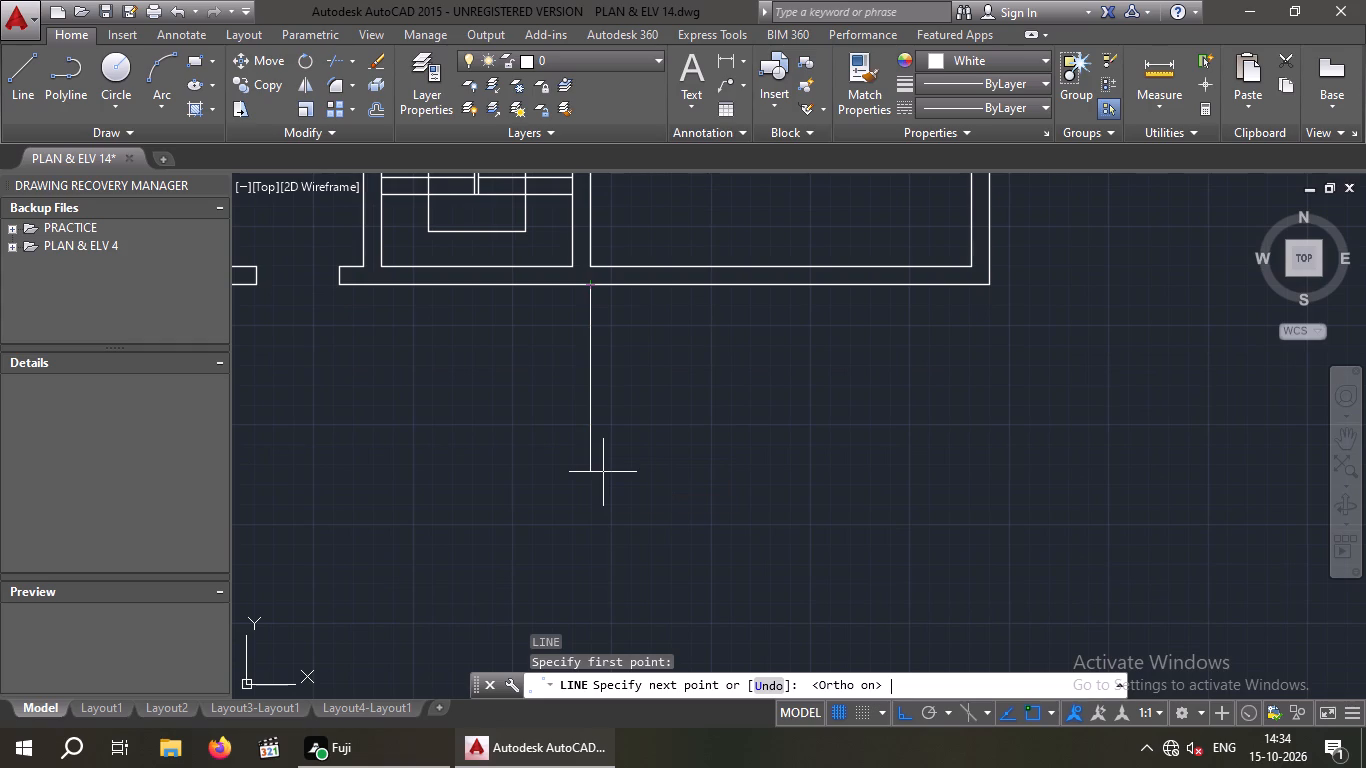
key("apostrophe")
key("Return")
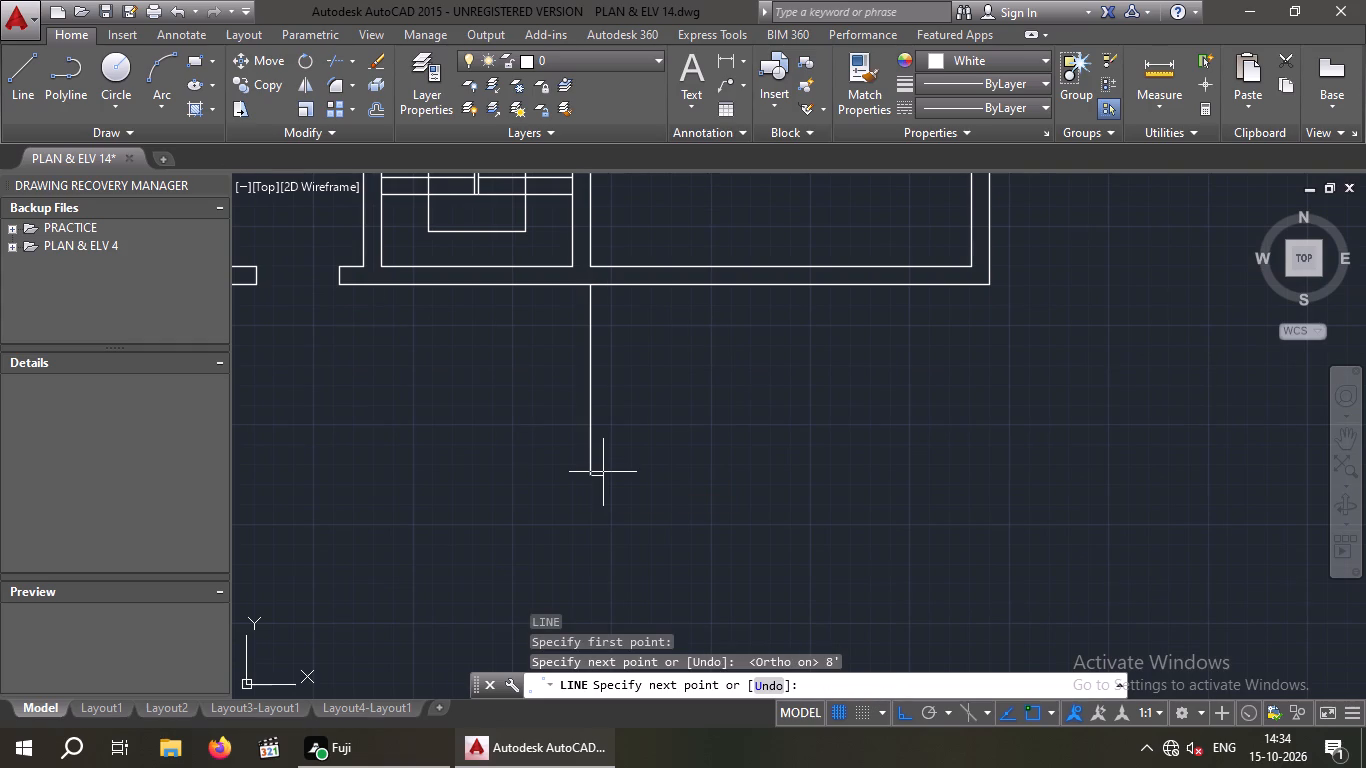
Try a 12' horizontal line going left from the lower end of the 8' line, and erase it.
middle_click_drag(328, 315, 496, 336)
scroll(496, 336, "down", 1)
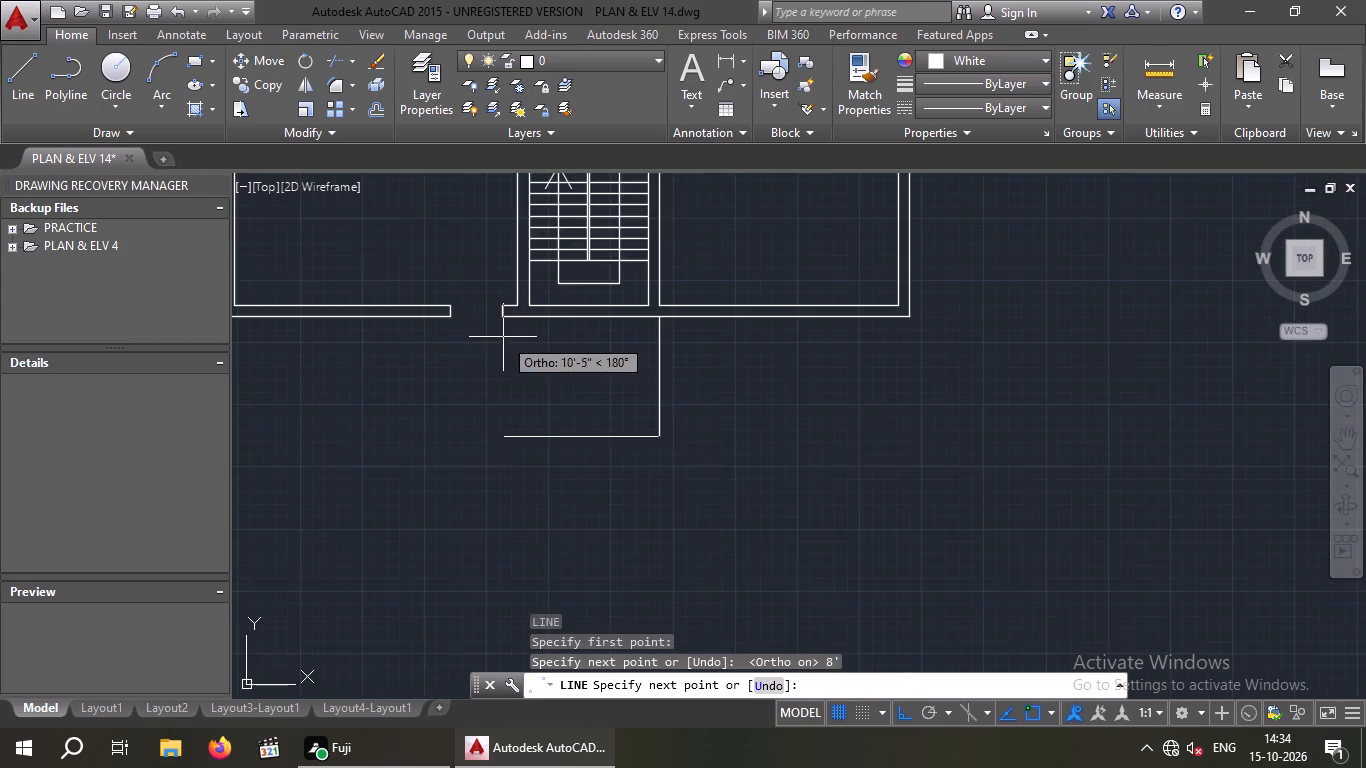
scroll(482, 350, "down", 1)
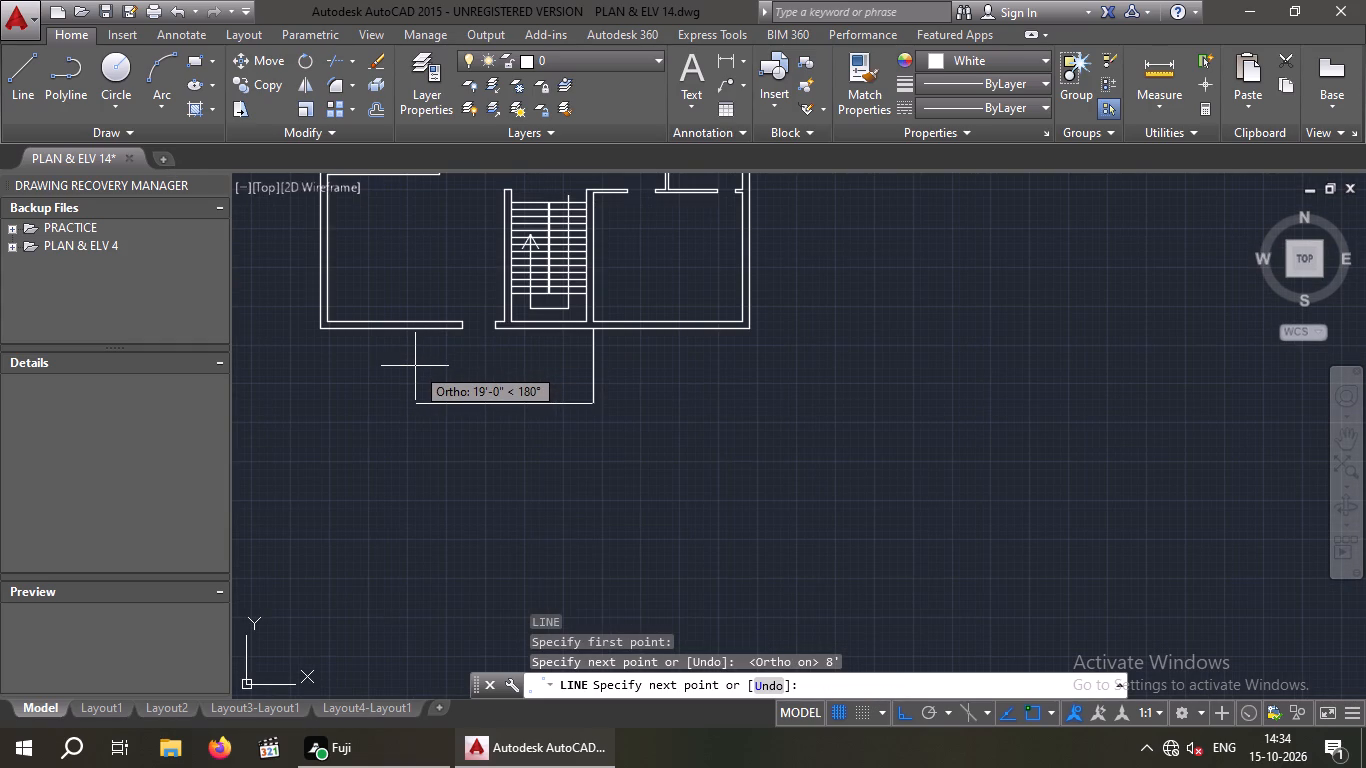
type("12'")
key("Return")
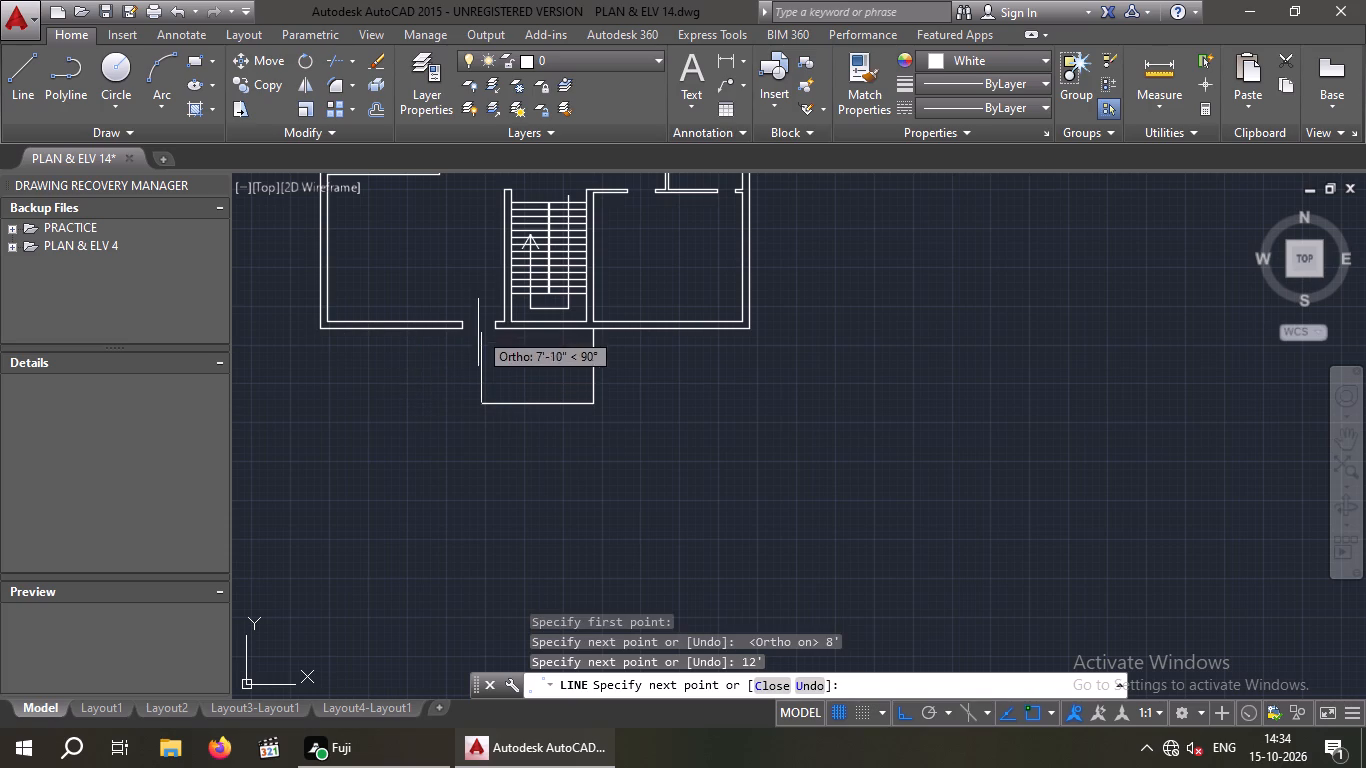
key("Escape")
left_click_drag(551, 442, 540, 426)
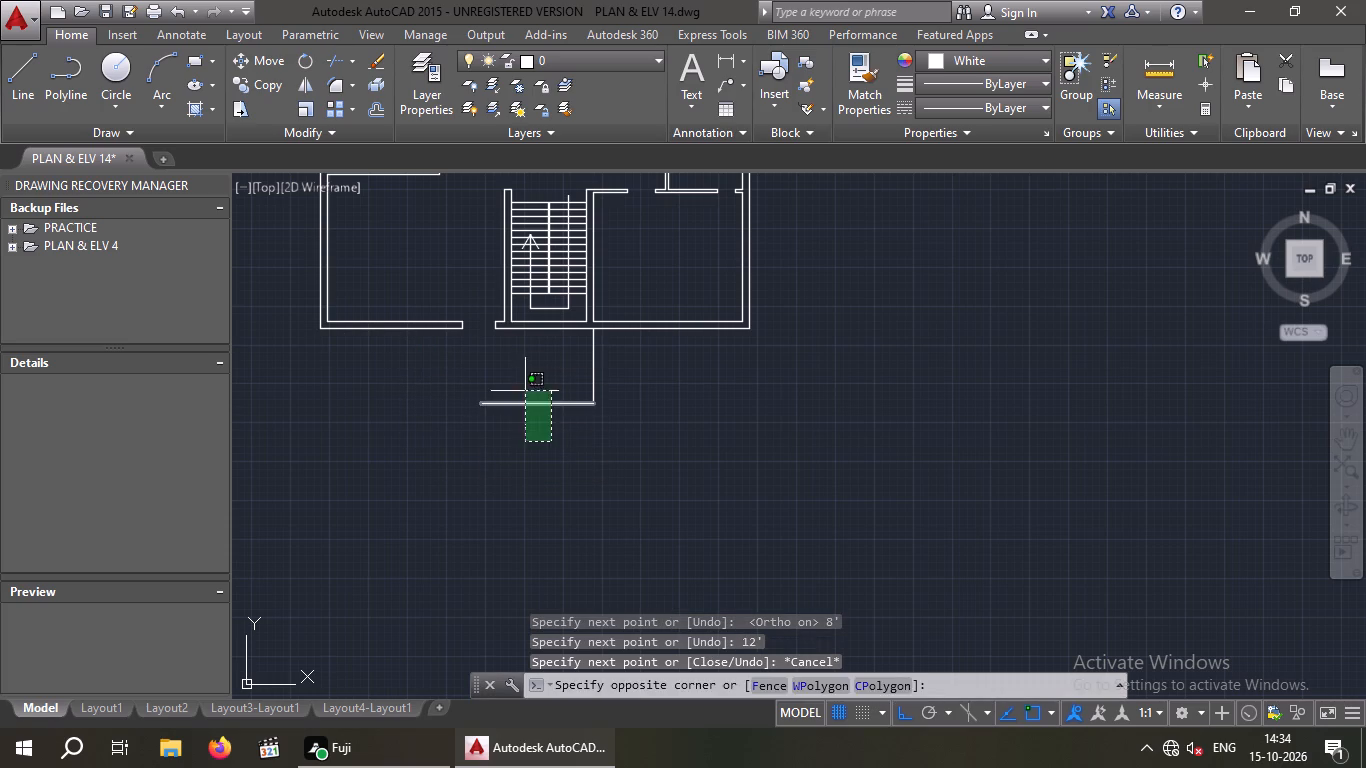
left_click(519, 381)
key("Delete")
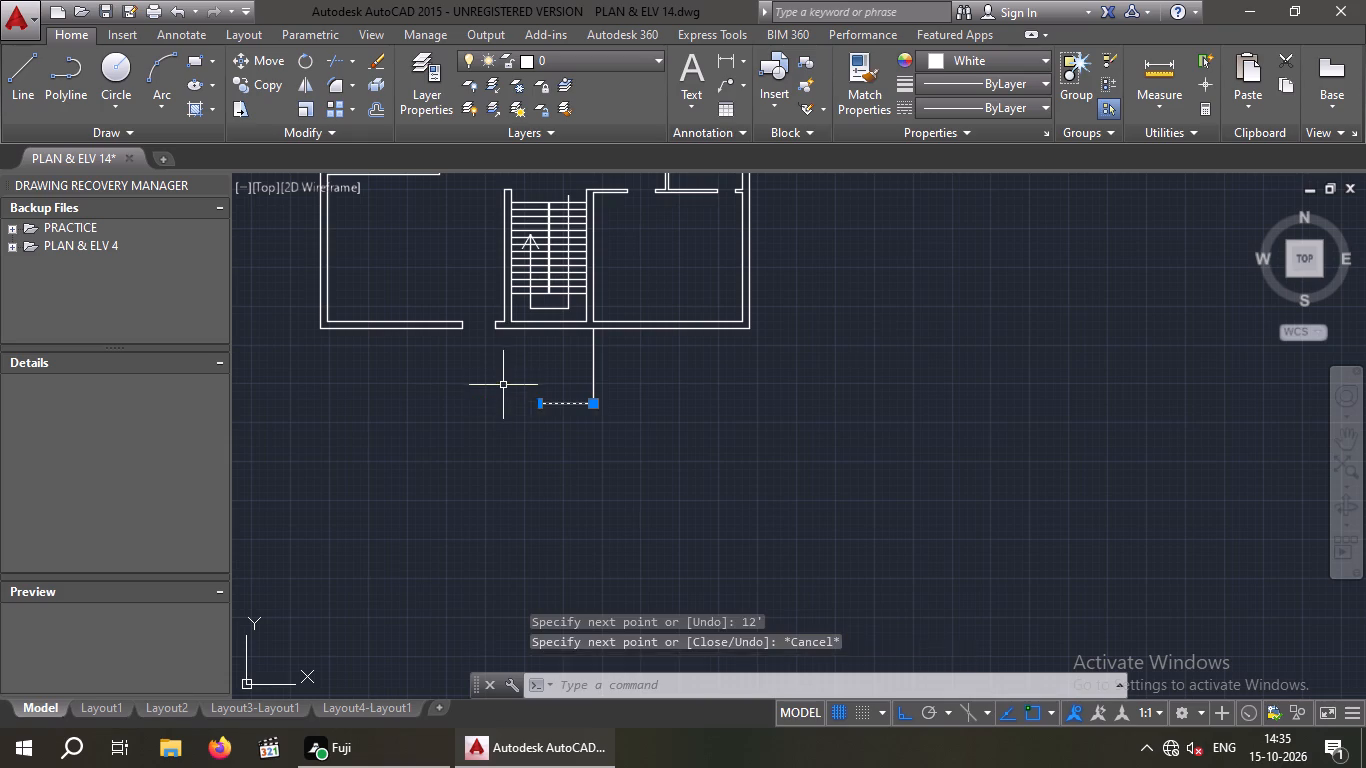
Draw the porch outline left from the 8' line's lower end to below the left front wall's midpoint, and up to that wall.
key("l")
key("Return")
left_click(587, 404)
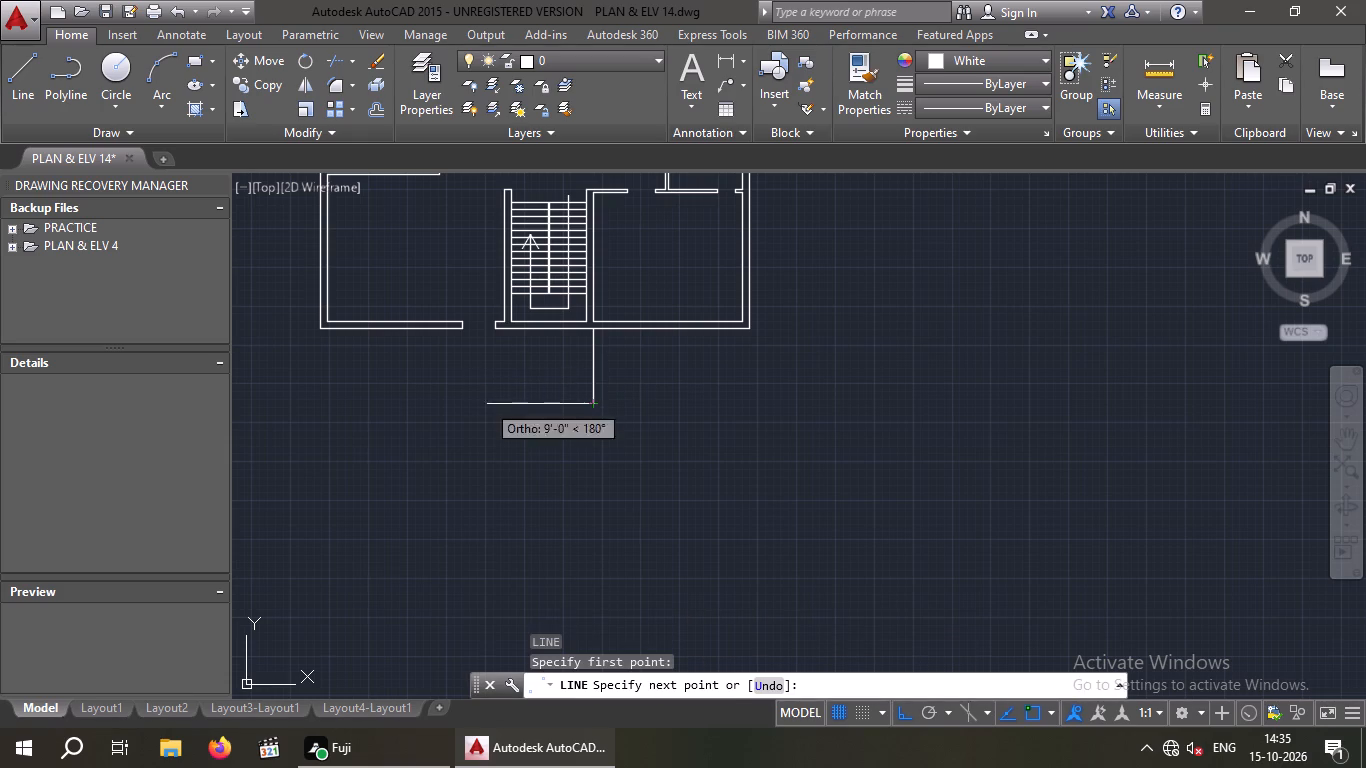
left_click(389, 402)
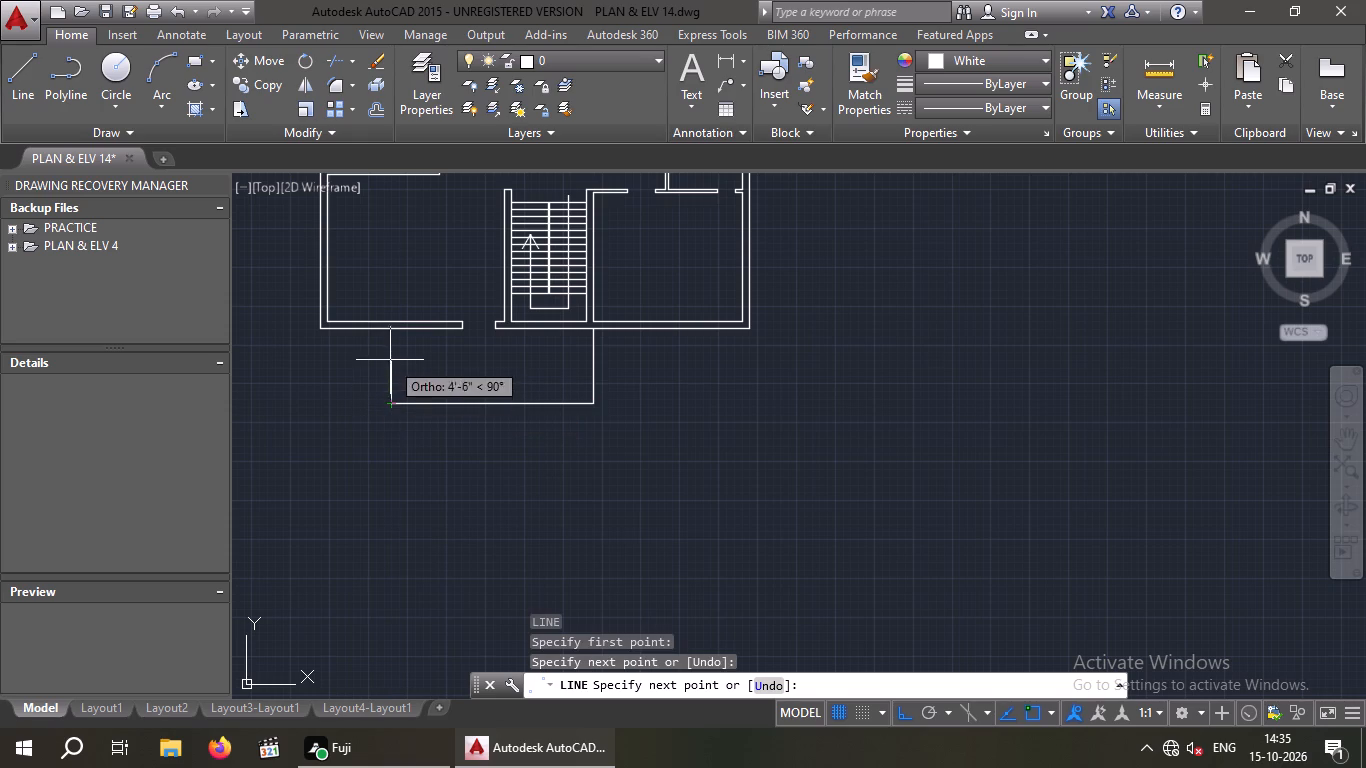
left_click(390, 326)
key("Escape")
key("Escape")
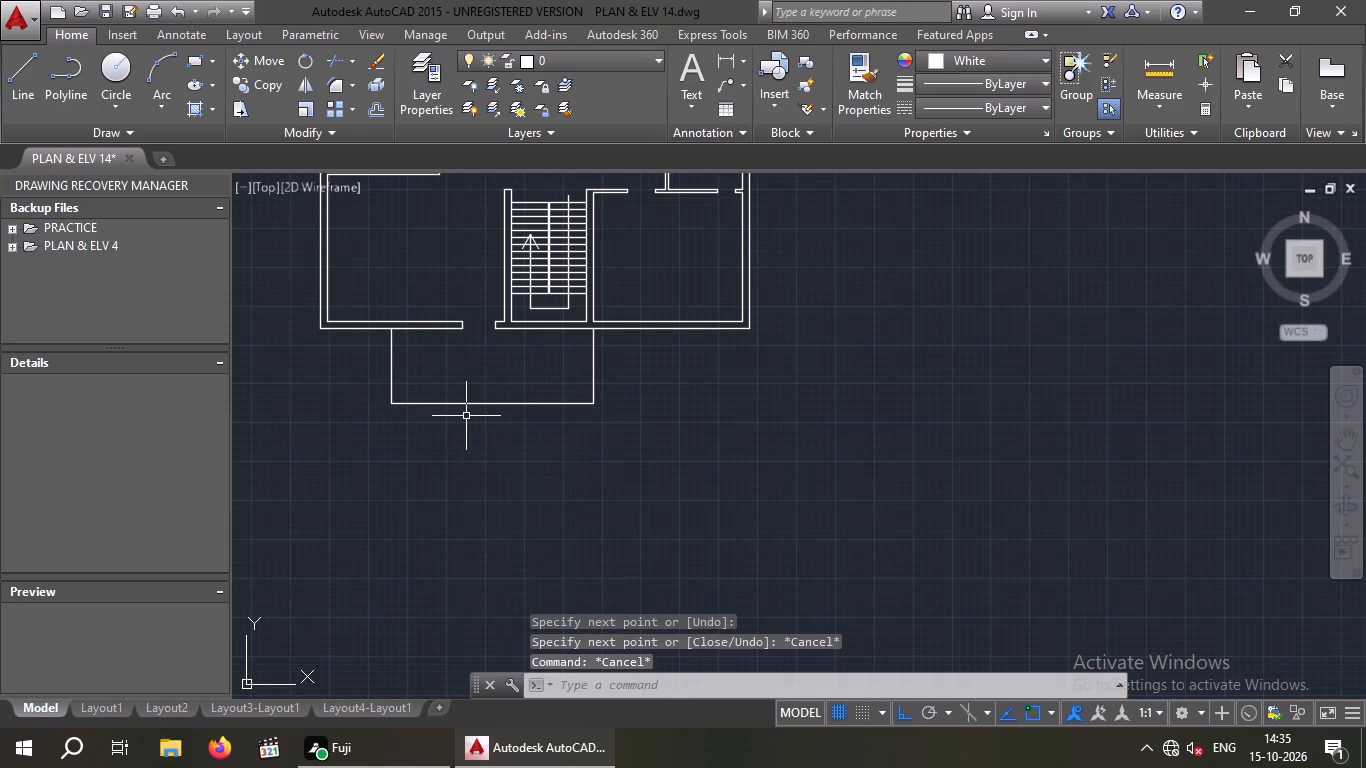
Offset the three porch outline lines 4" inward.
key("o")
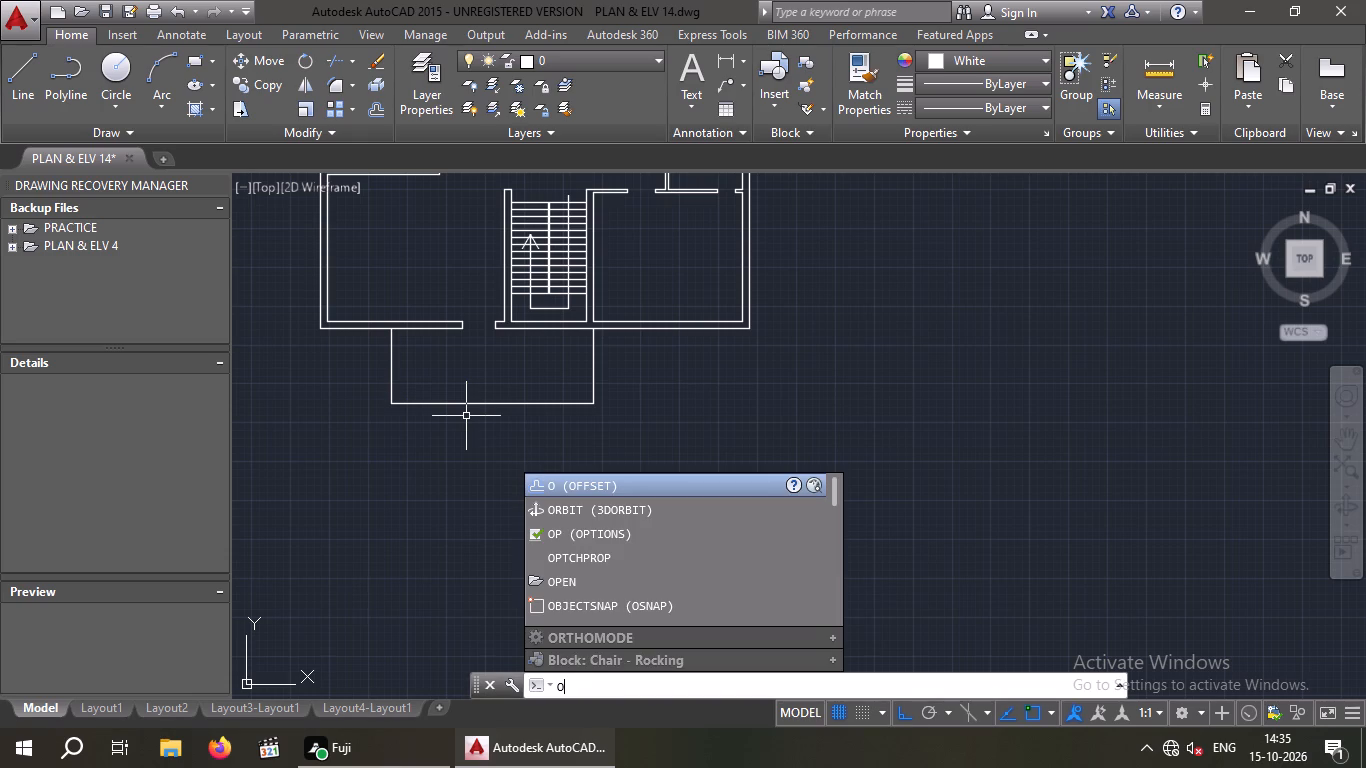
key("Return")
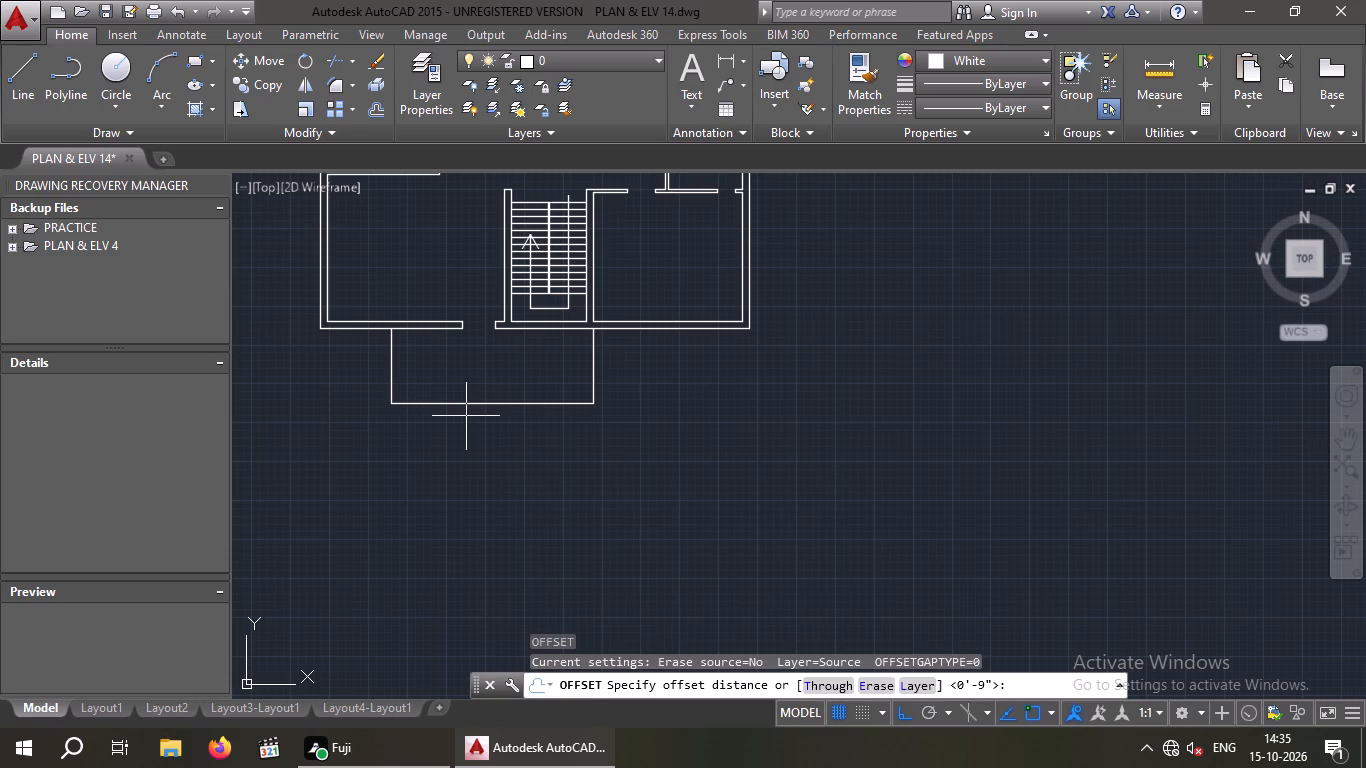
type("4\"")
key("Return")
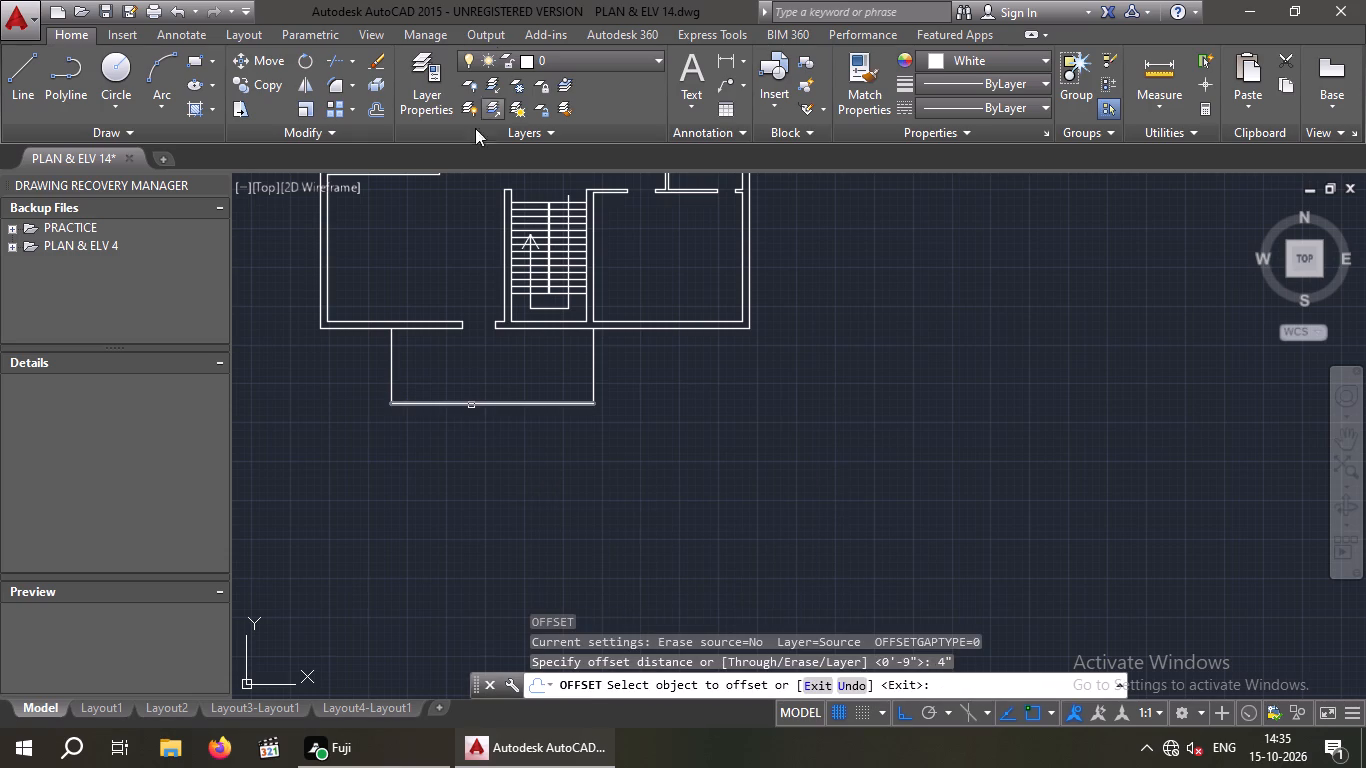
left_click(393, 365)
left_click(426, 365)
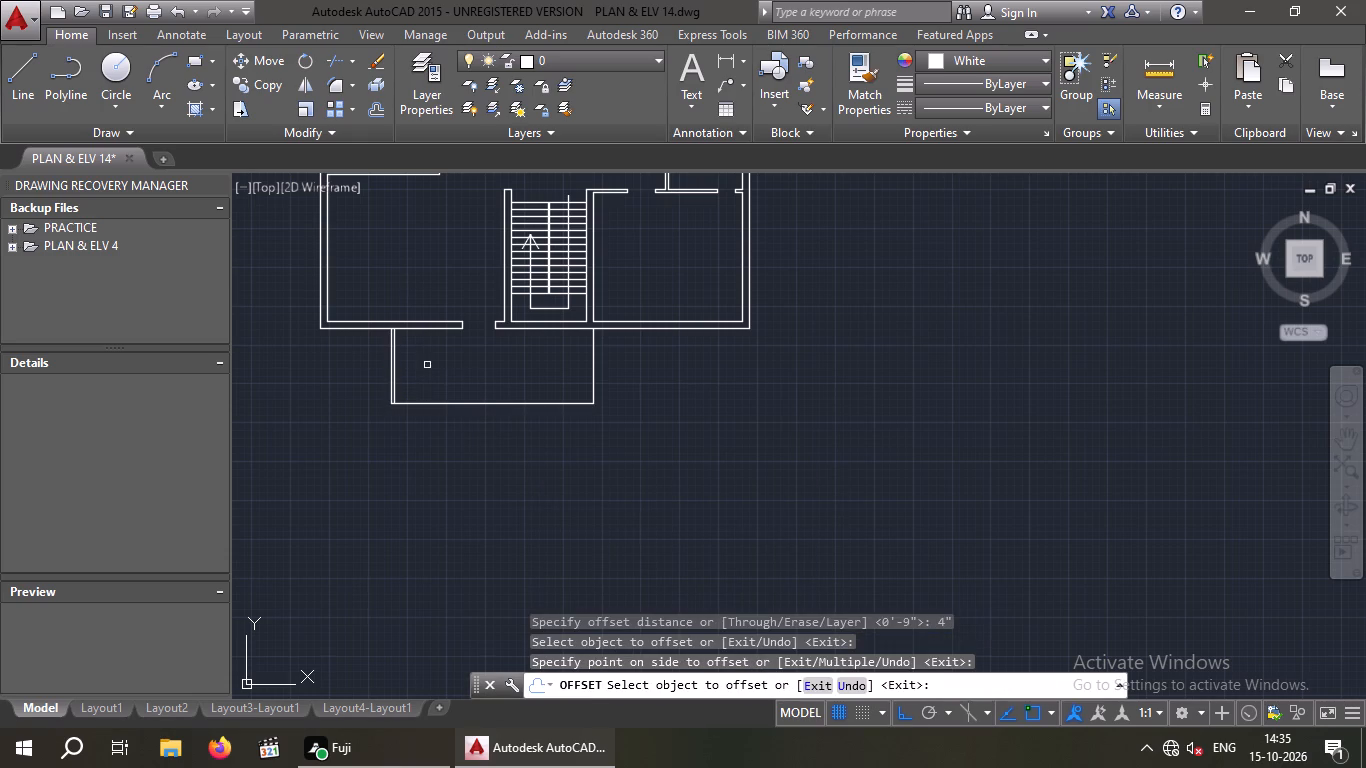
left_click_drag(445, 403, 447, 392)
left_click(451, 358)
left_click_drag(593, 356, 580, 358)
left_click(572, 360)
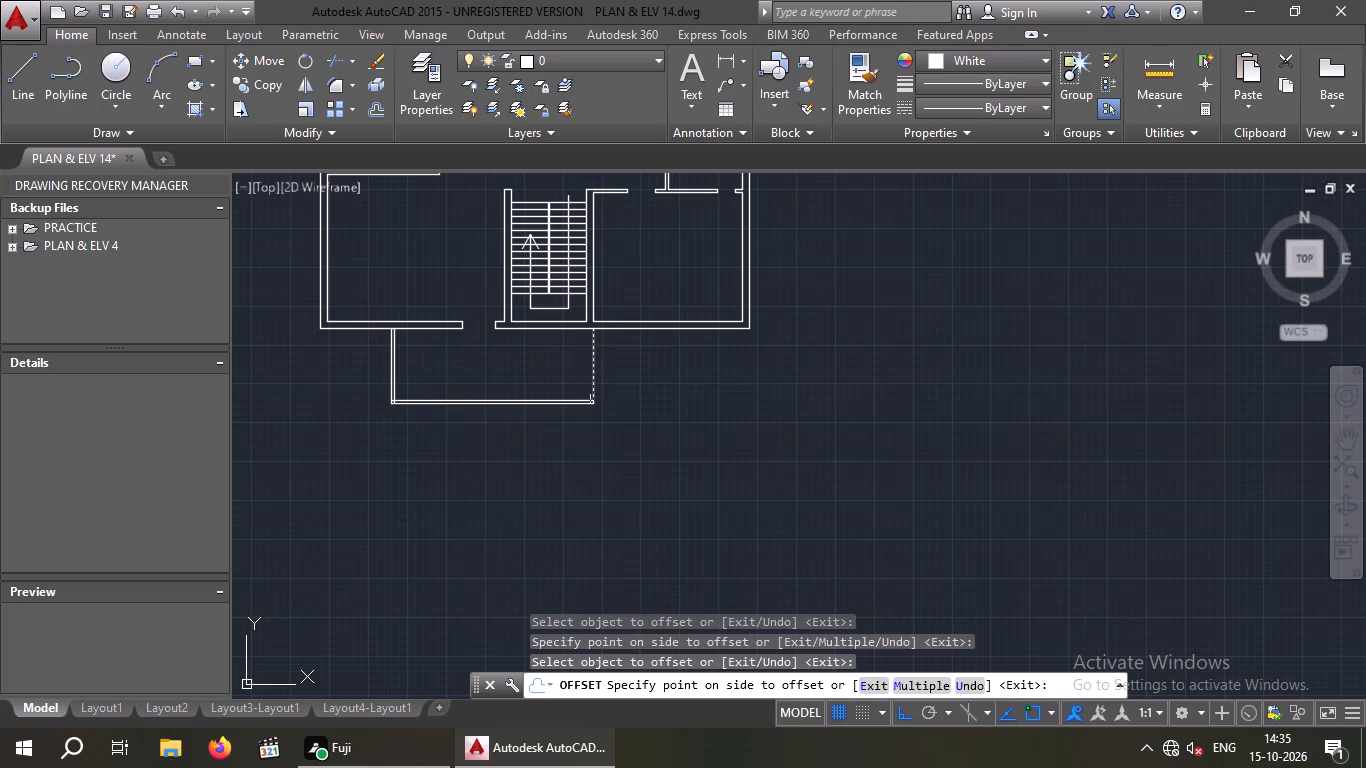
key("Escape")
key("Escape")
Trim the overlapping ends of the inner offset lines at both lower corners of the porch.
key("t")
key("r")
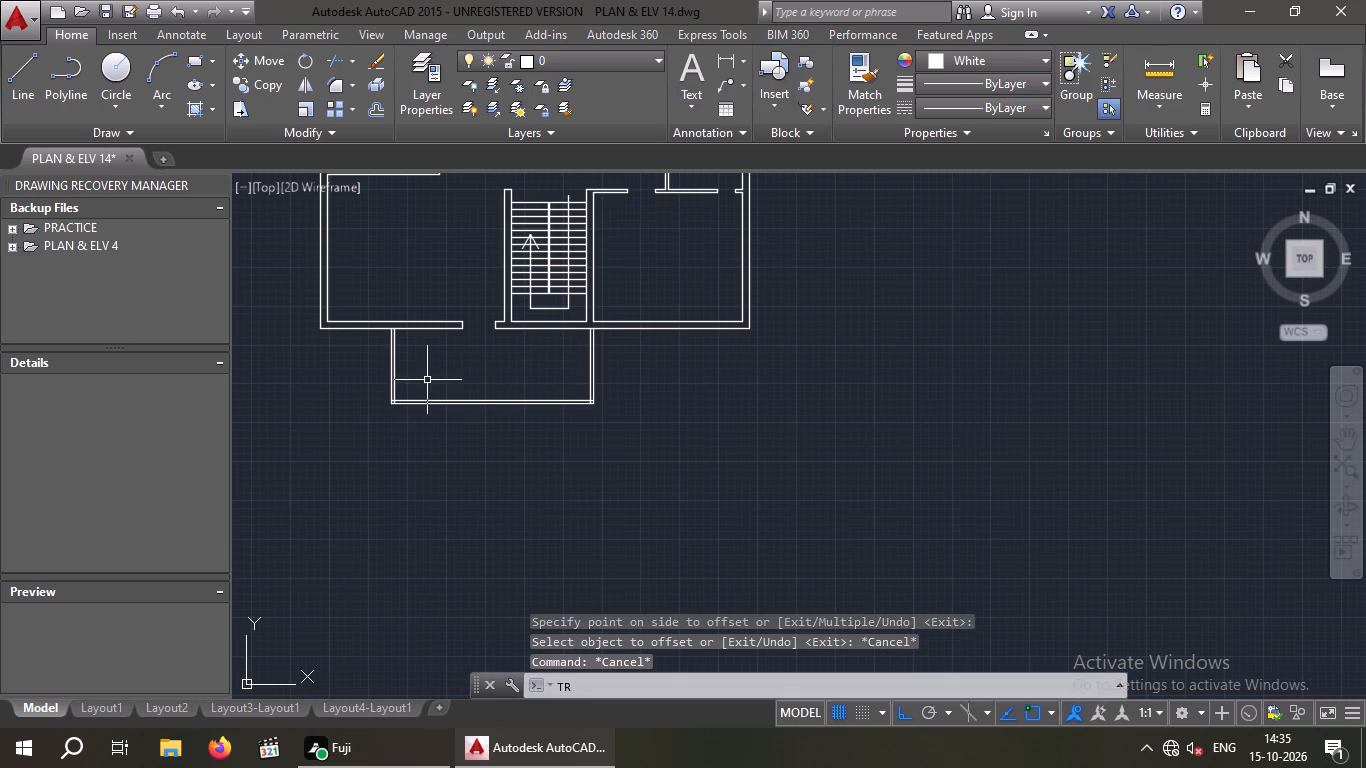
key("space")
key("space")
scroll(400, 395, "up", 7)
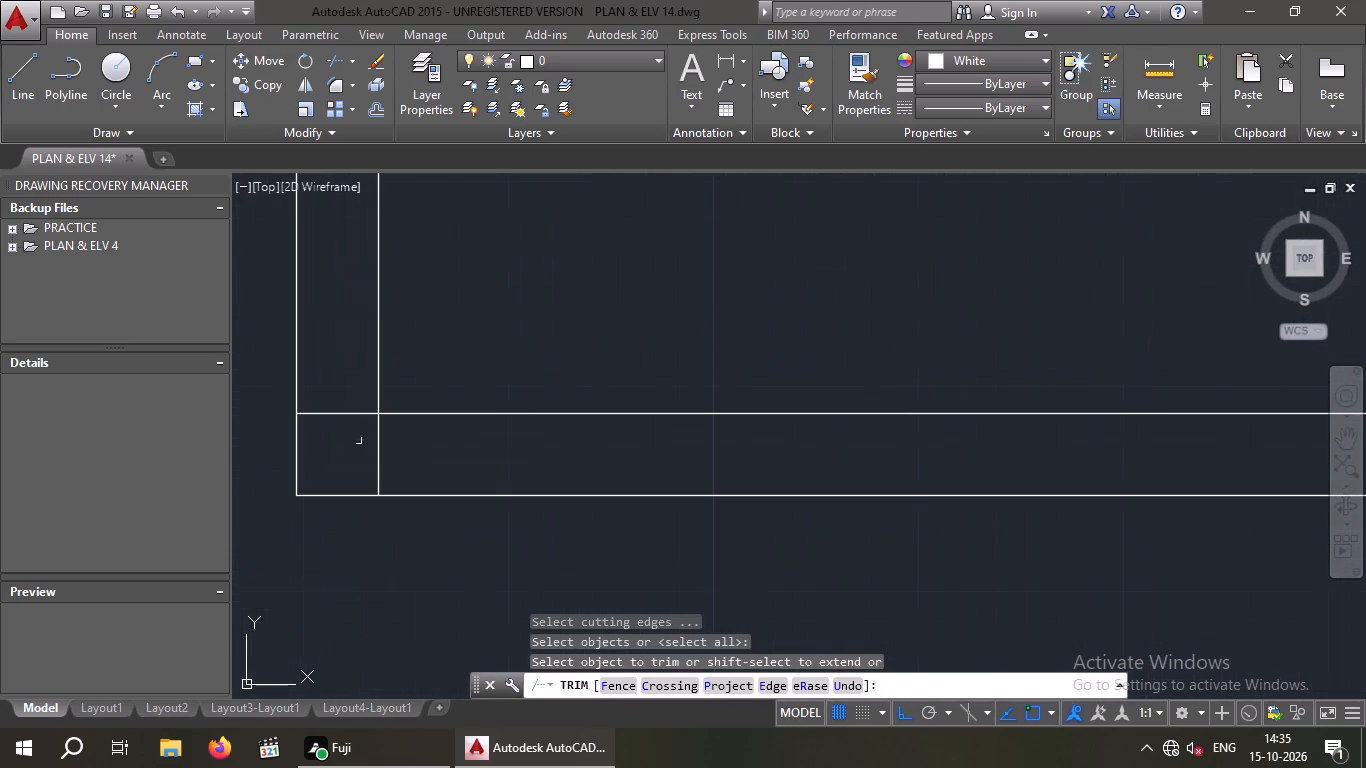
left_click_drag(395, 446, 364, 460)
left_click(361, 460)
left_click_drag(351, 464, 325, 414)
left_click(324, 394)
scroll(325, 392, "down", 3)
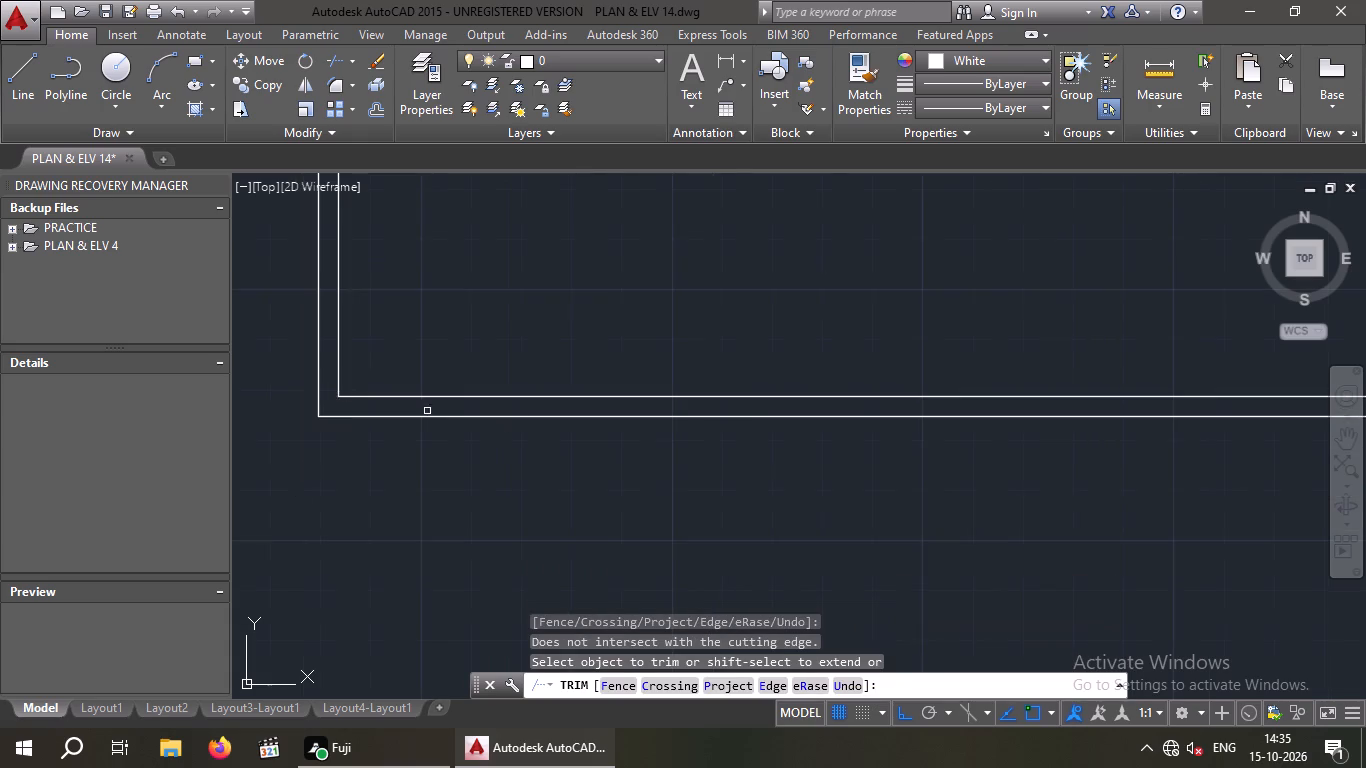
scroll(583, 467, "down", 3)
middle_click_drag(582, 479, 266, 429)
scroll(543, 396, "up", 4)
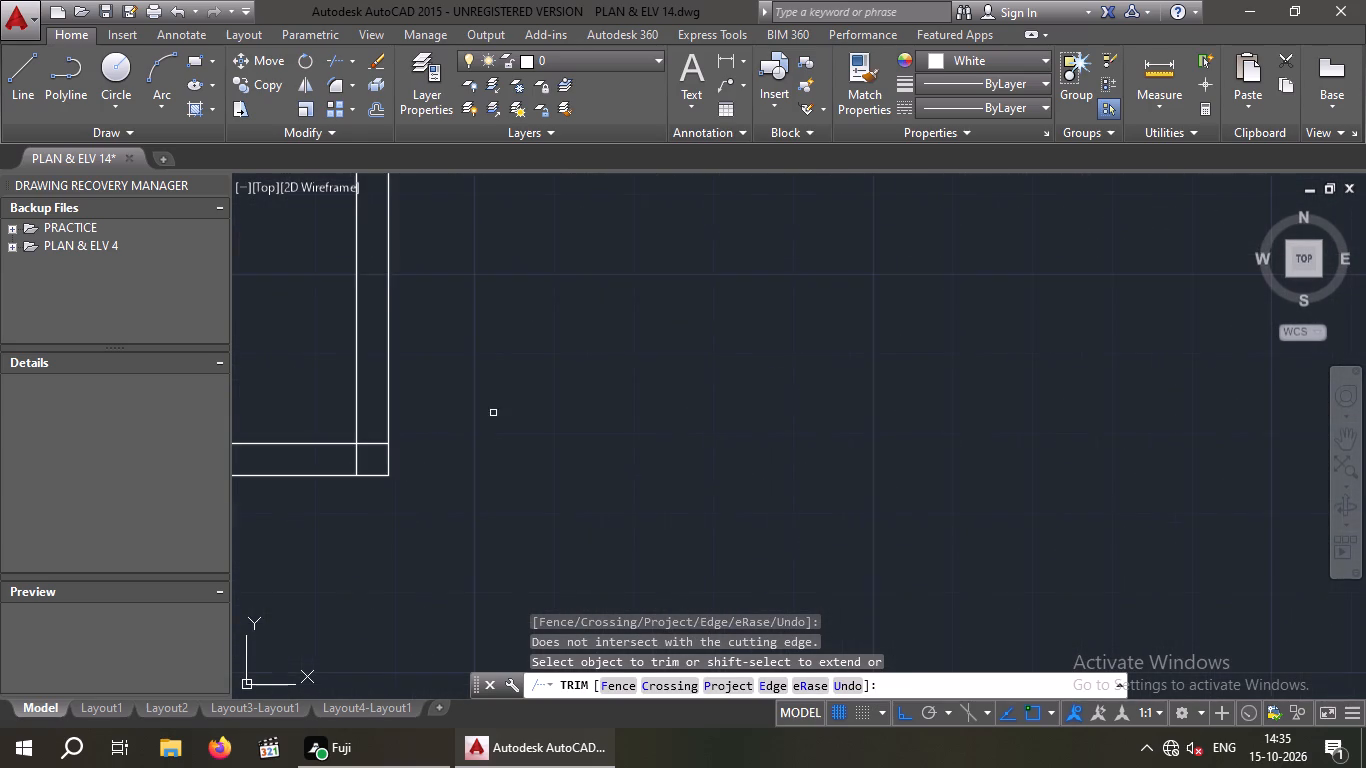
scroll(366, 455, "up", 3)
left_click_drag(369, 370, 390, 440)
left_click(392, 458)
left_click_drag(405, 464, 312, 470)
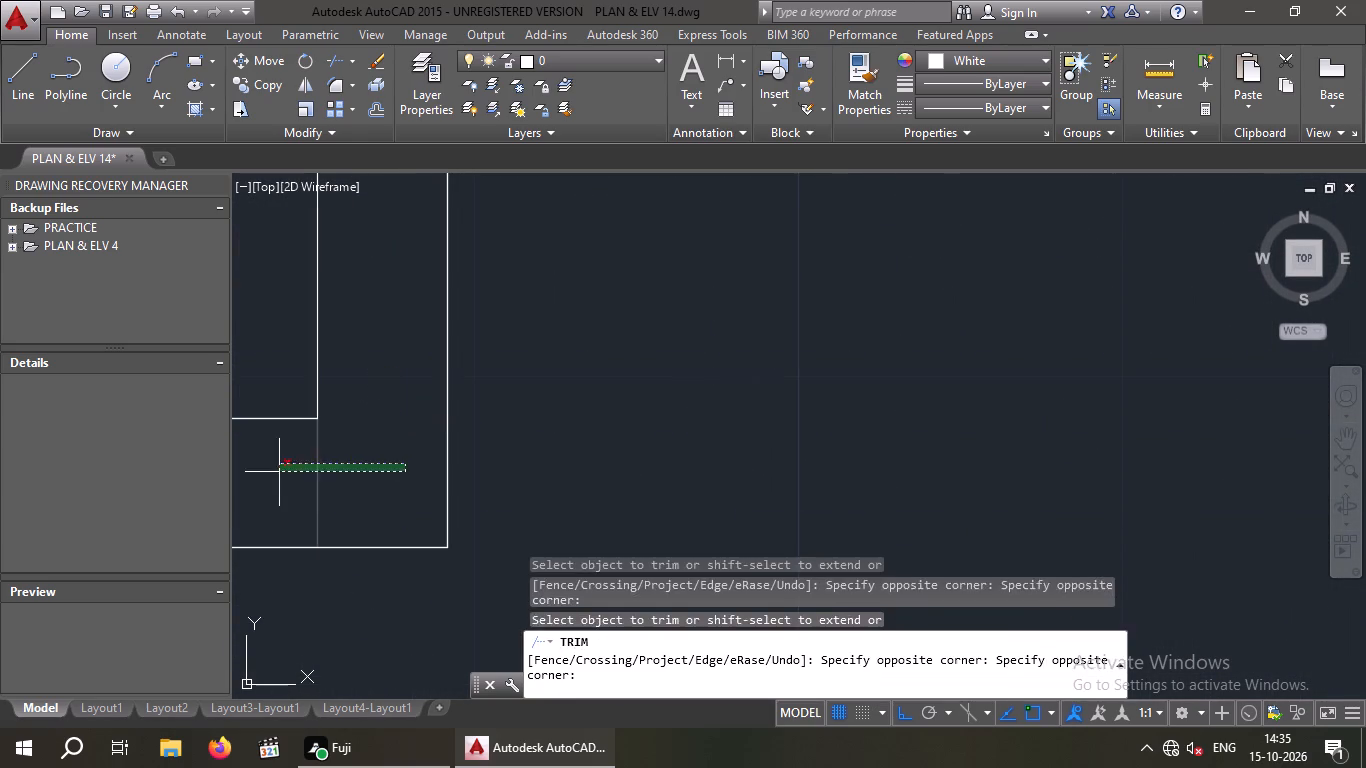
left_click(279, 472)
scroll(306, 466, "down", 4)
scroll(466, 418, "down", 3)
key("Escape")
key("Escape")
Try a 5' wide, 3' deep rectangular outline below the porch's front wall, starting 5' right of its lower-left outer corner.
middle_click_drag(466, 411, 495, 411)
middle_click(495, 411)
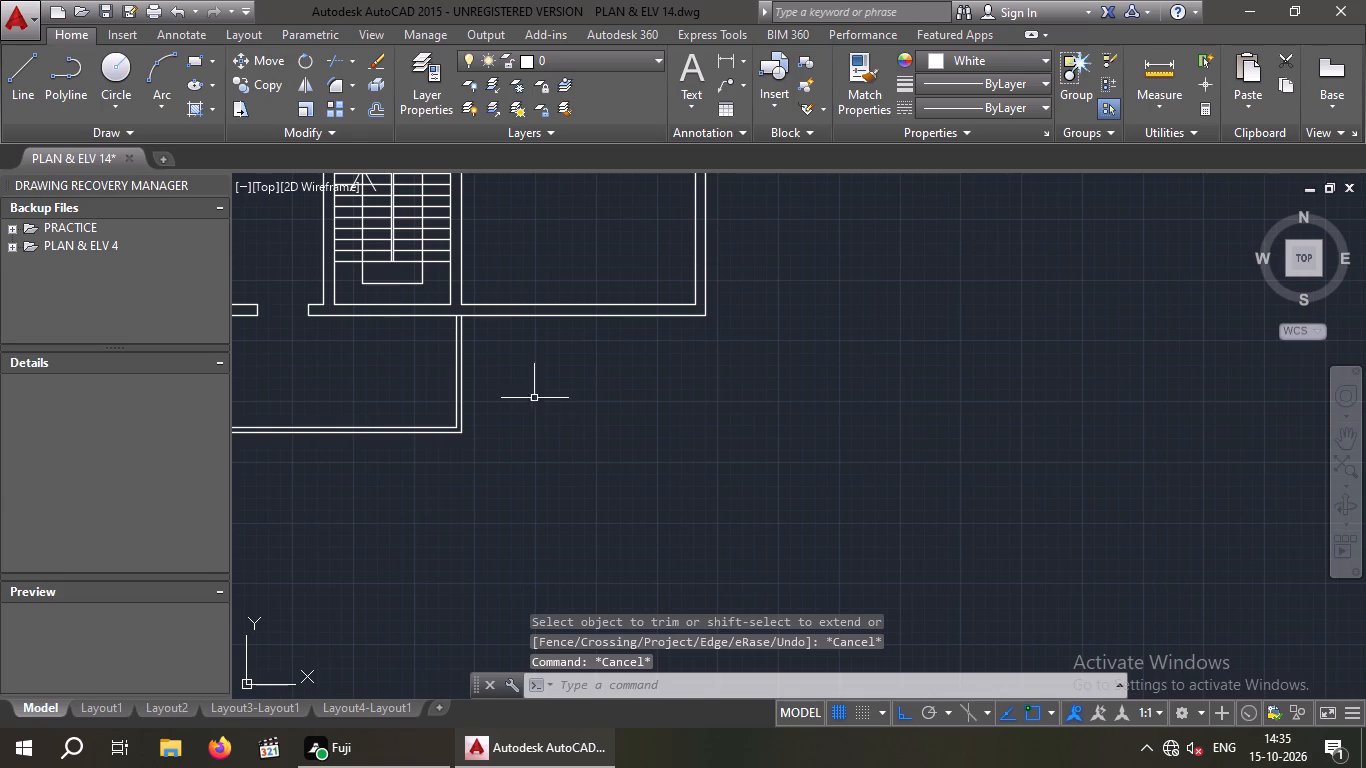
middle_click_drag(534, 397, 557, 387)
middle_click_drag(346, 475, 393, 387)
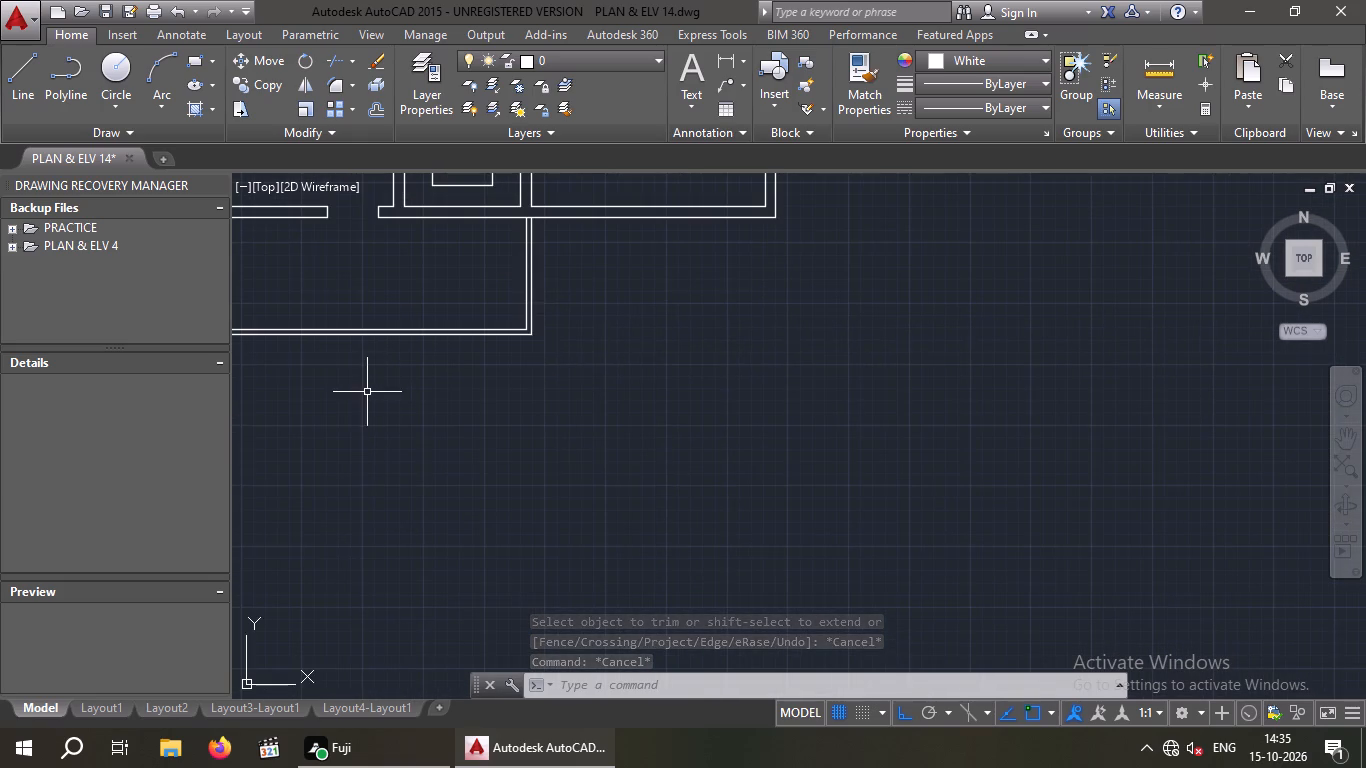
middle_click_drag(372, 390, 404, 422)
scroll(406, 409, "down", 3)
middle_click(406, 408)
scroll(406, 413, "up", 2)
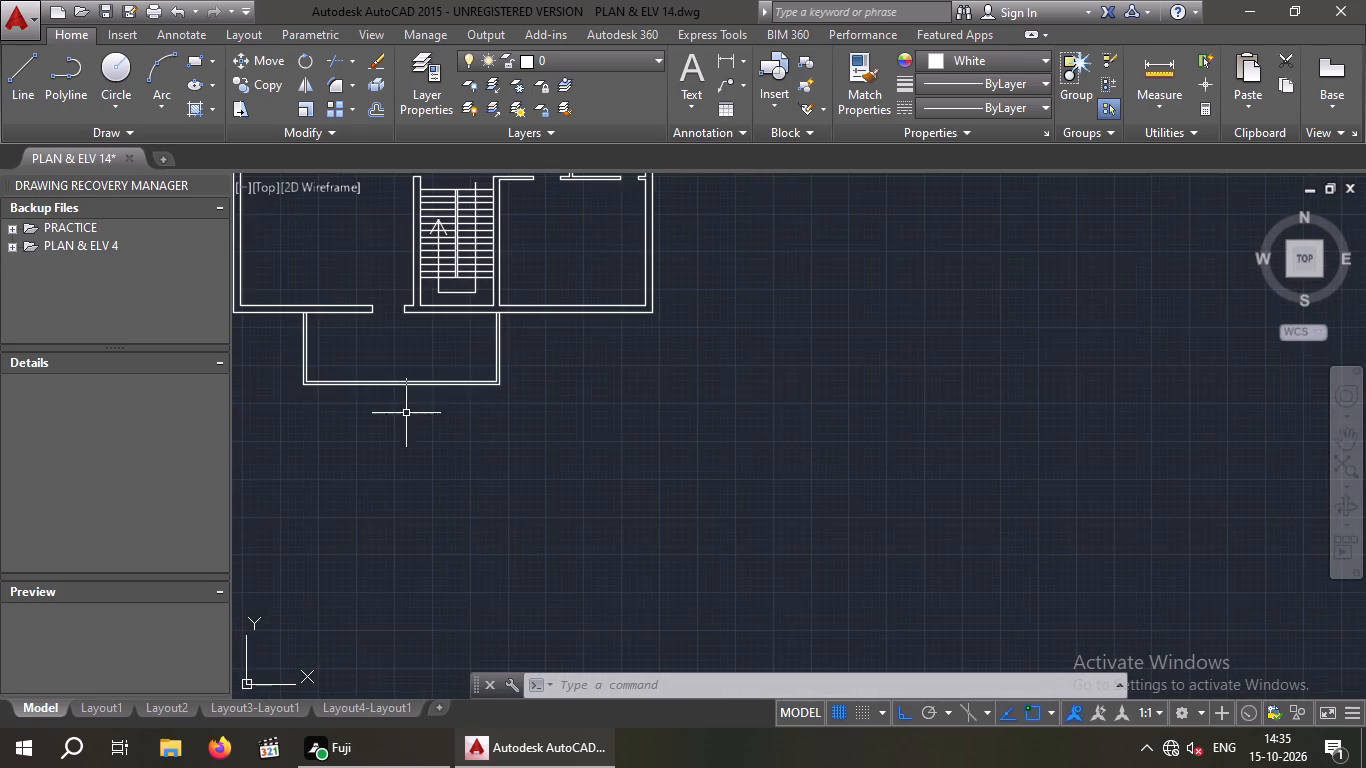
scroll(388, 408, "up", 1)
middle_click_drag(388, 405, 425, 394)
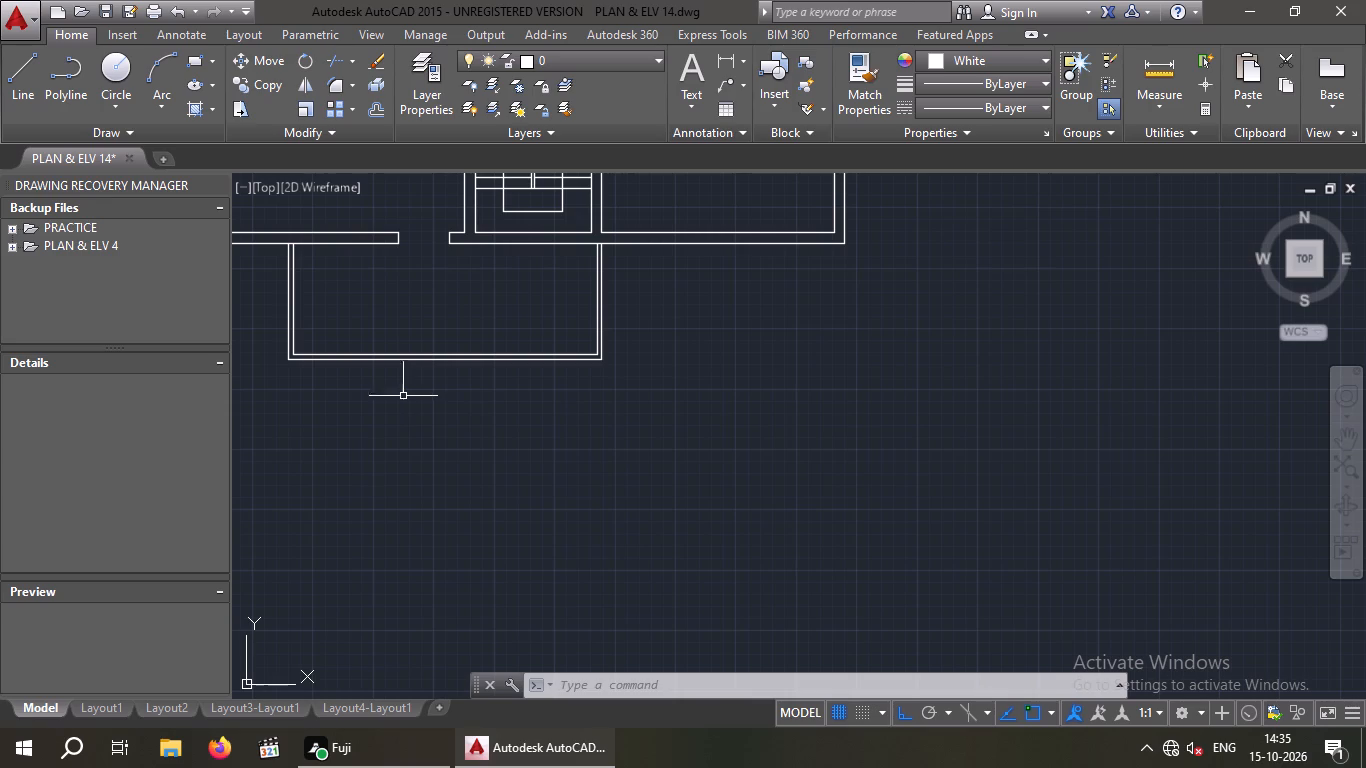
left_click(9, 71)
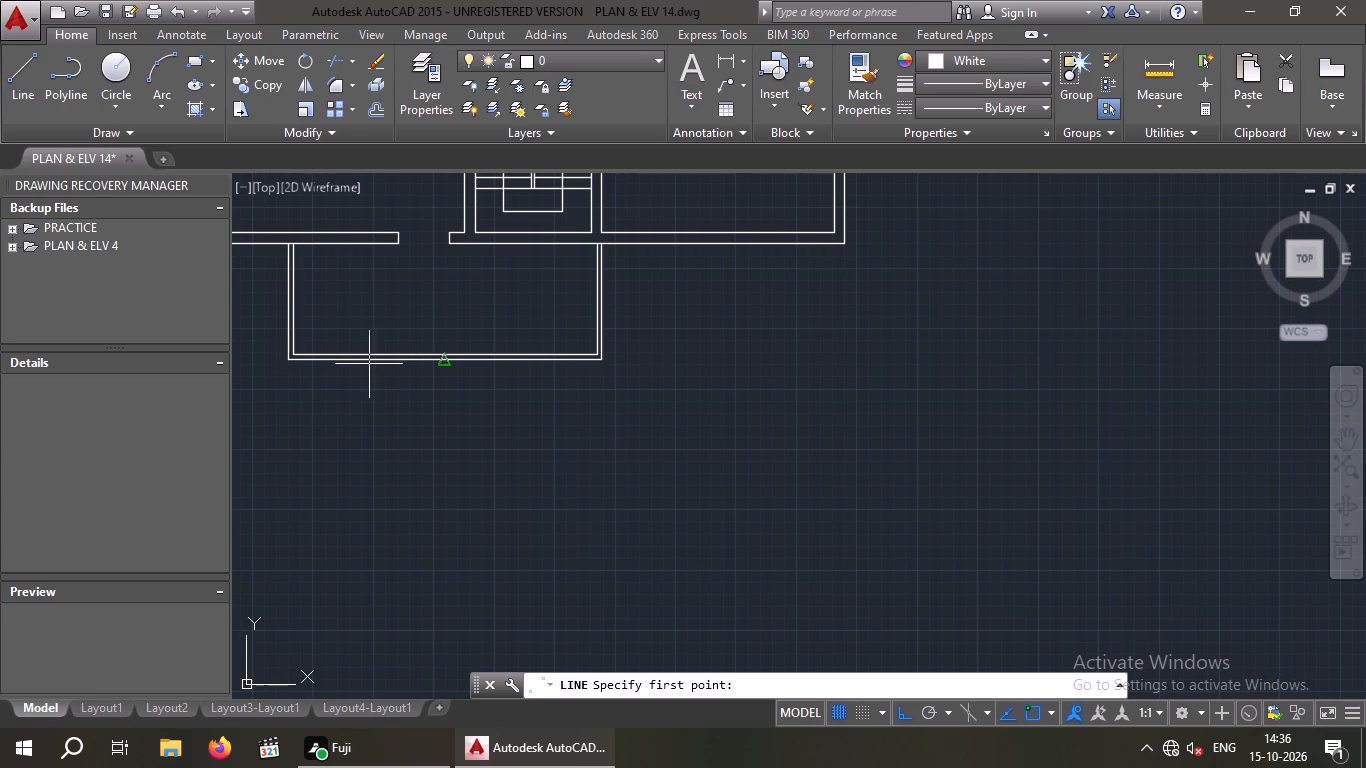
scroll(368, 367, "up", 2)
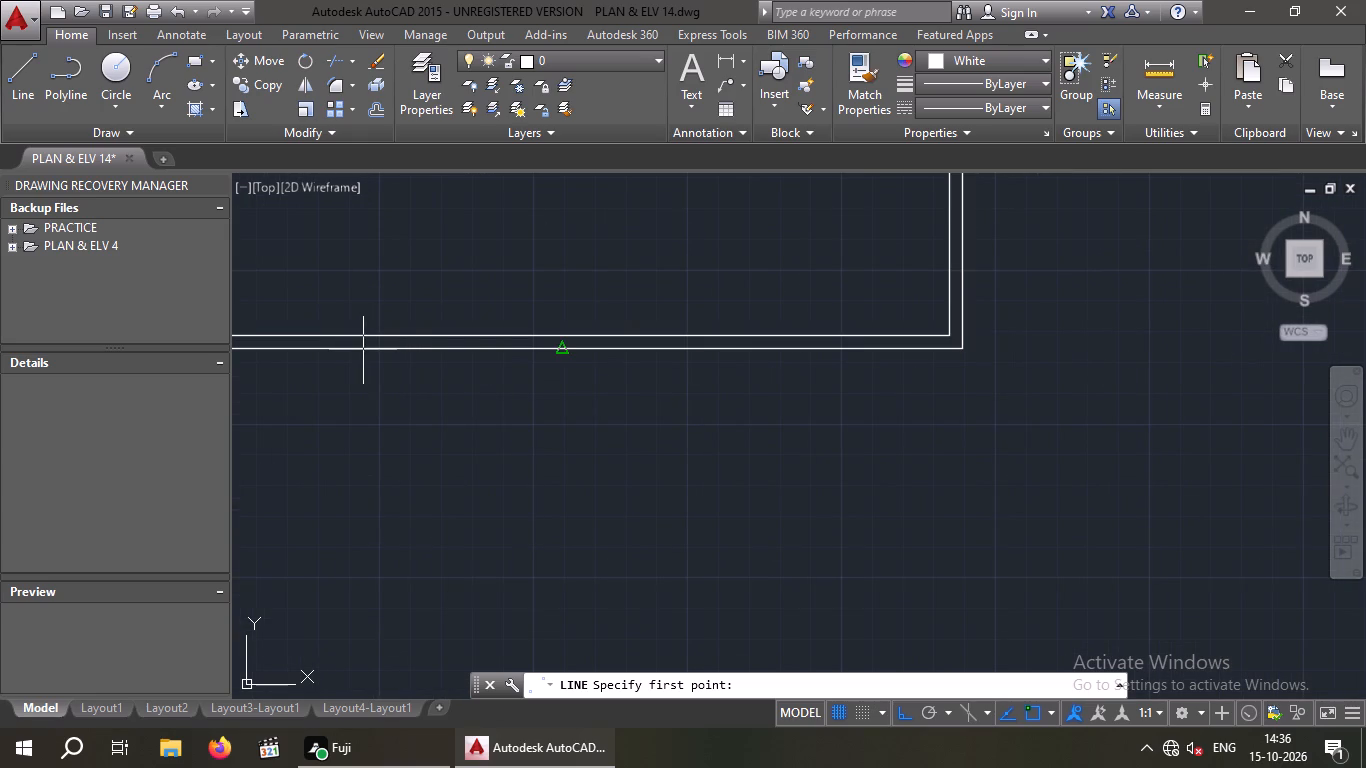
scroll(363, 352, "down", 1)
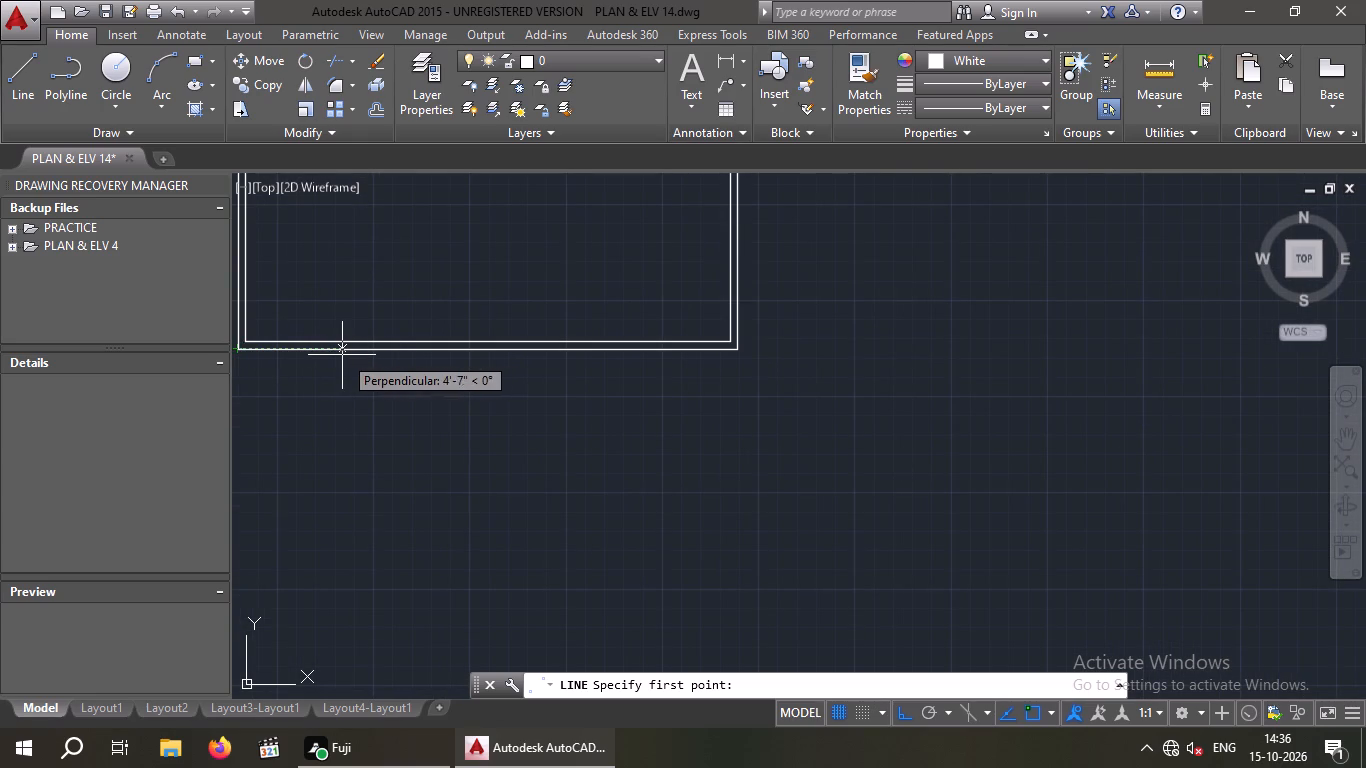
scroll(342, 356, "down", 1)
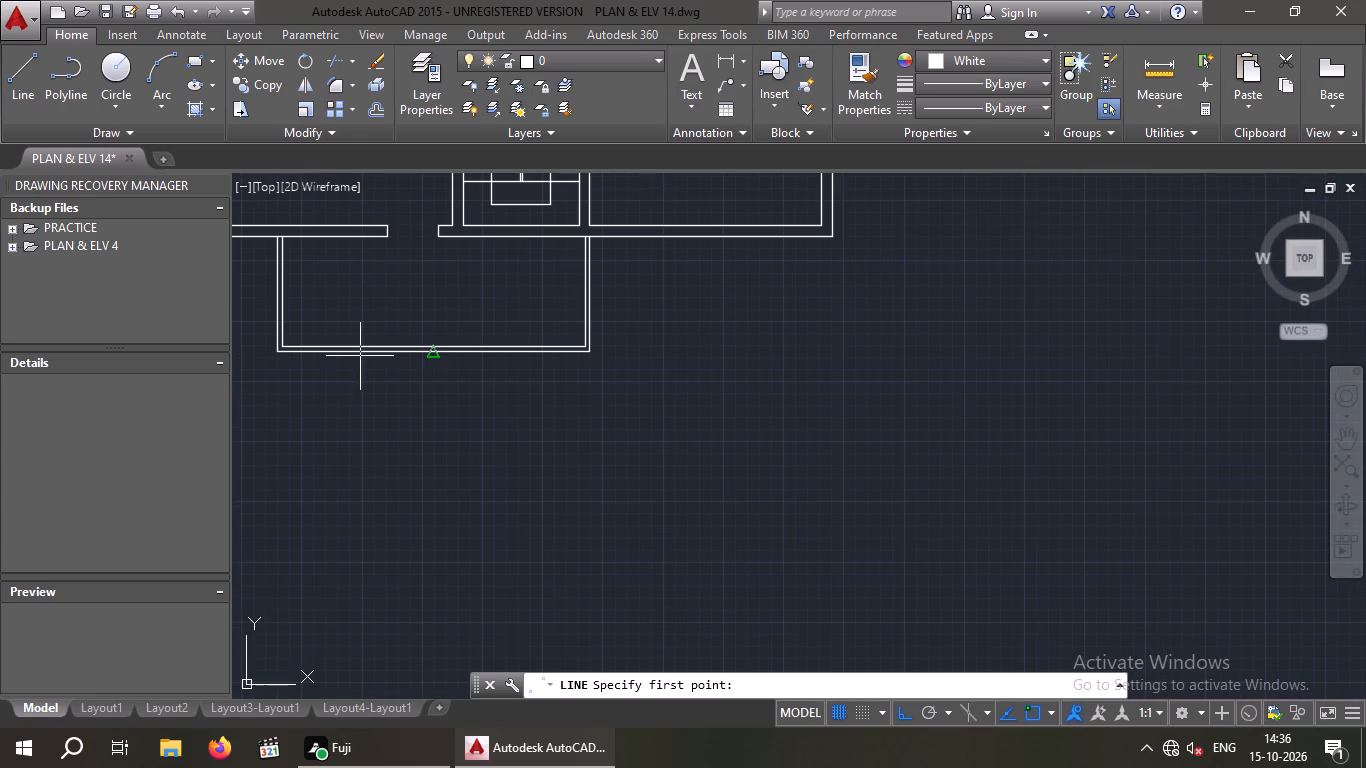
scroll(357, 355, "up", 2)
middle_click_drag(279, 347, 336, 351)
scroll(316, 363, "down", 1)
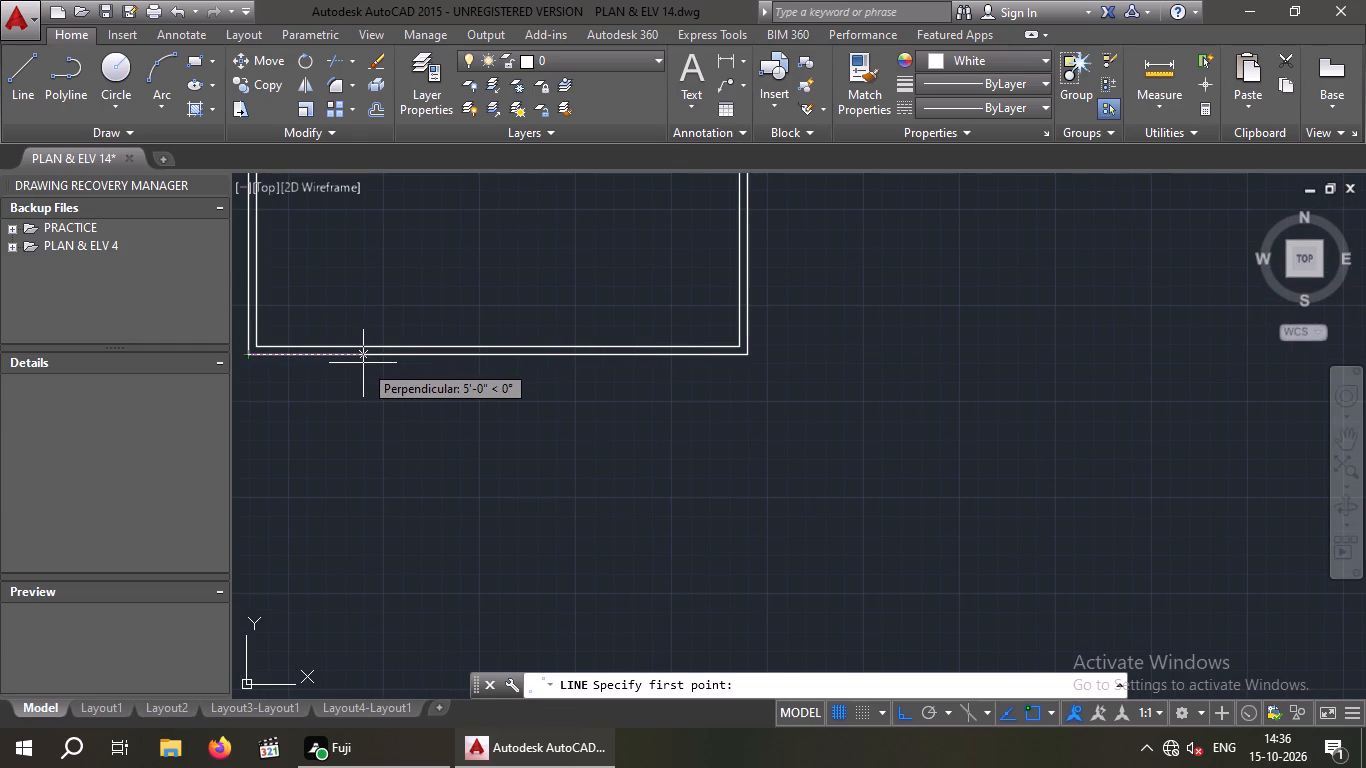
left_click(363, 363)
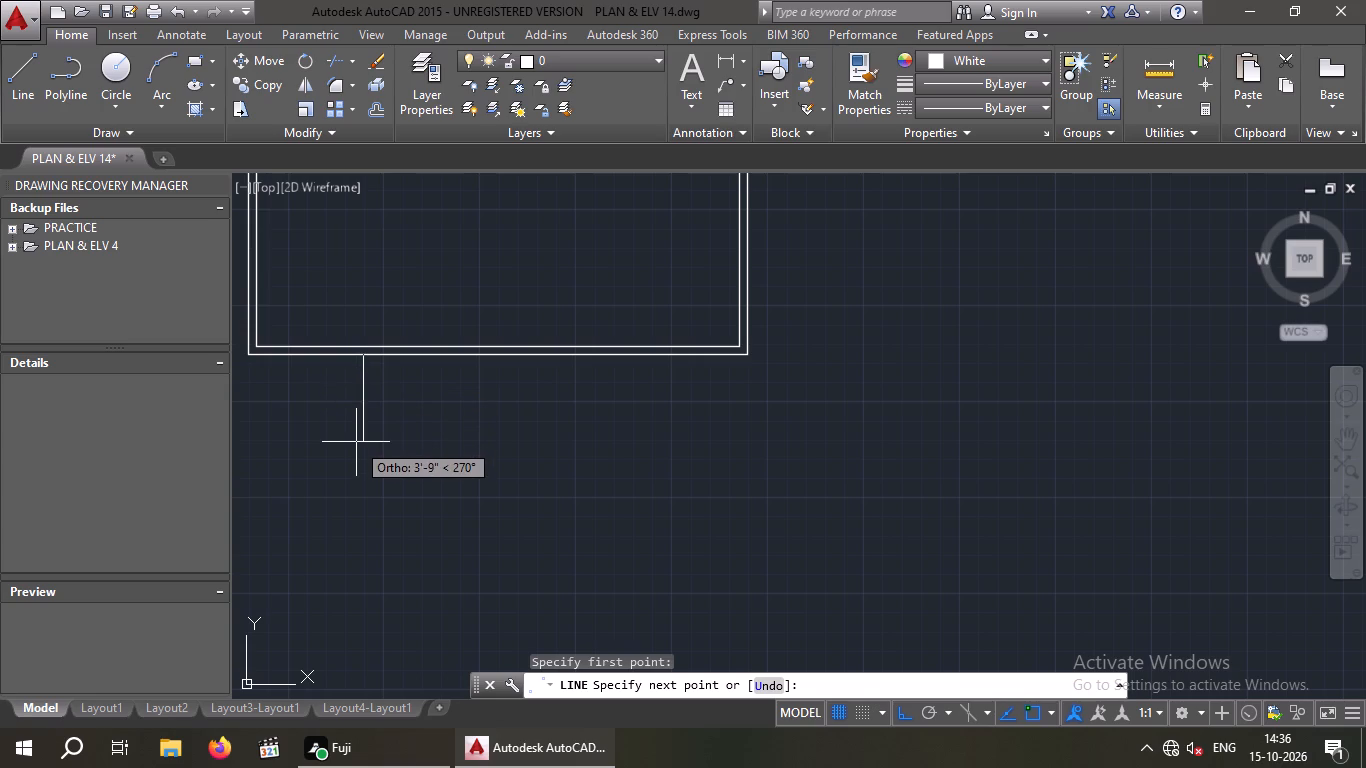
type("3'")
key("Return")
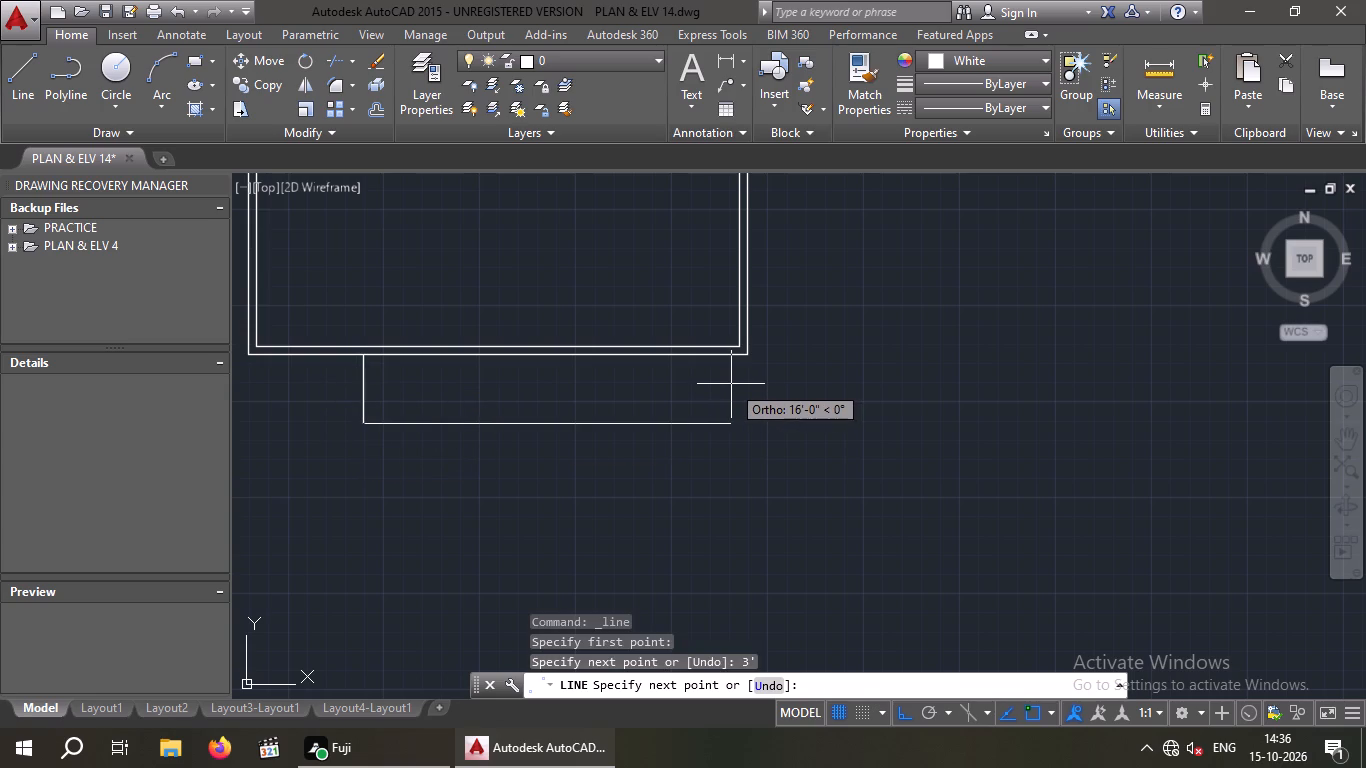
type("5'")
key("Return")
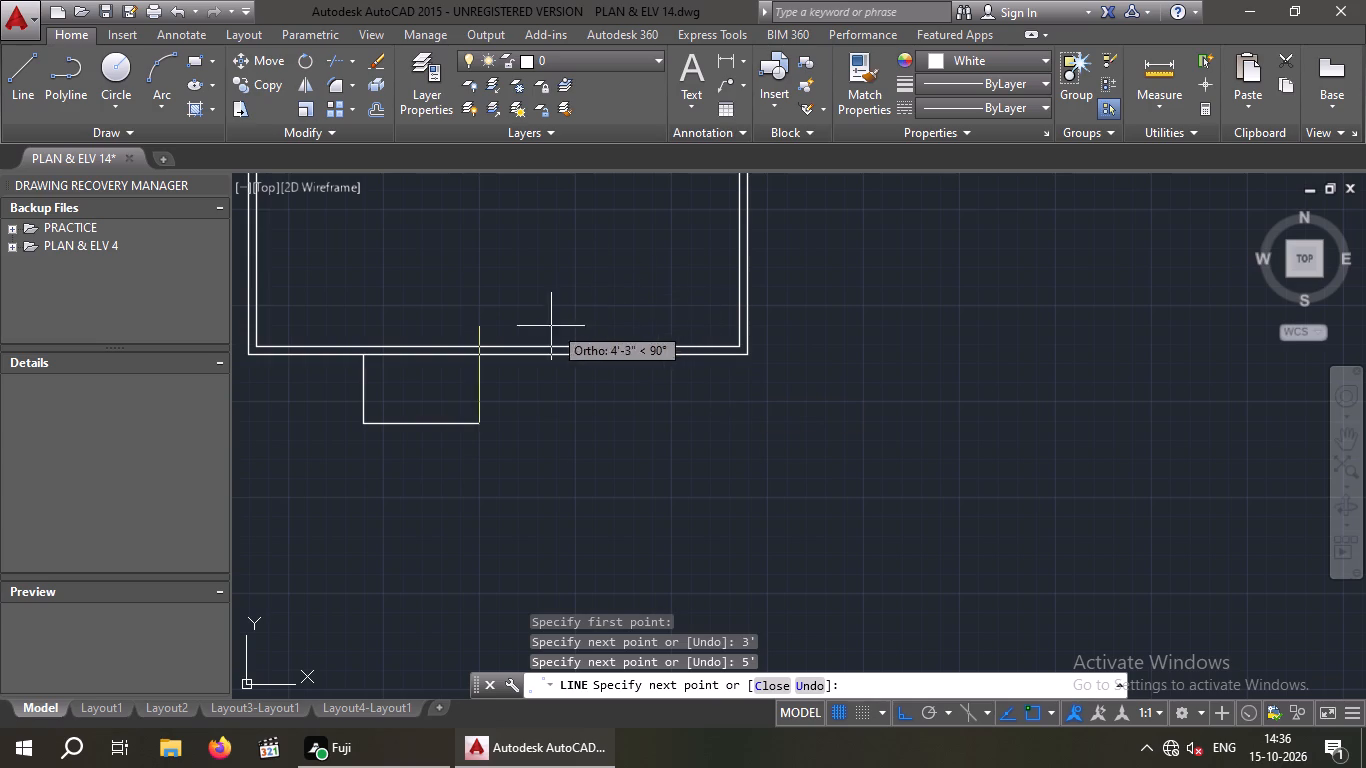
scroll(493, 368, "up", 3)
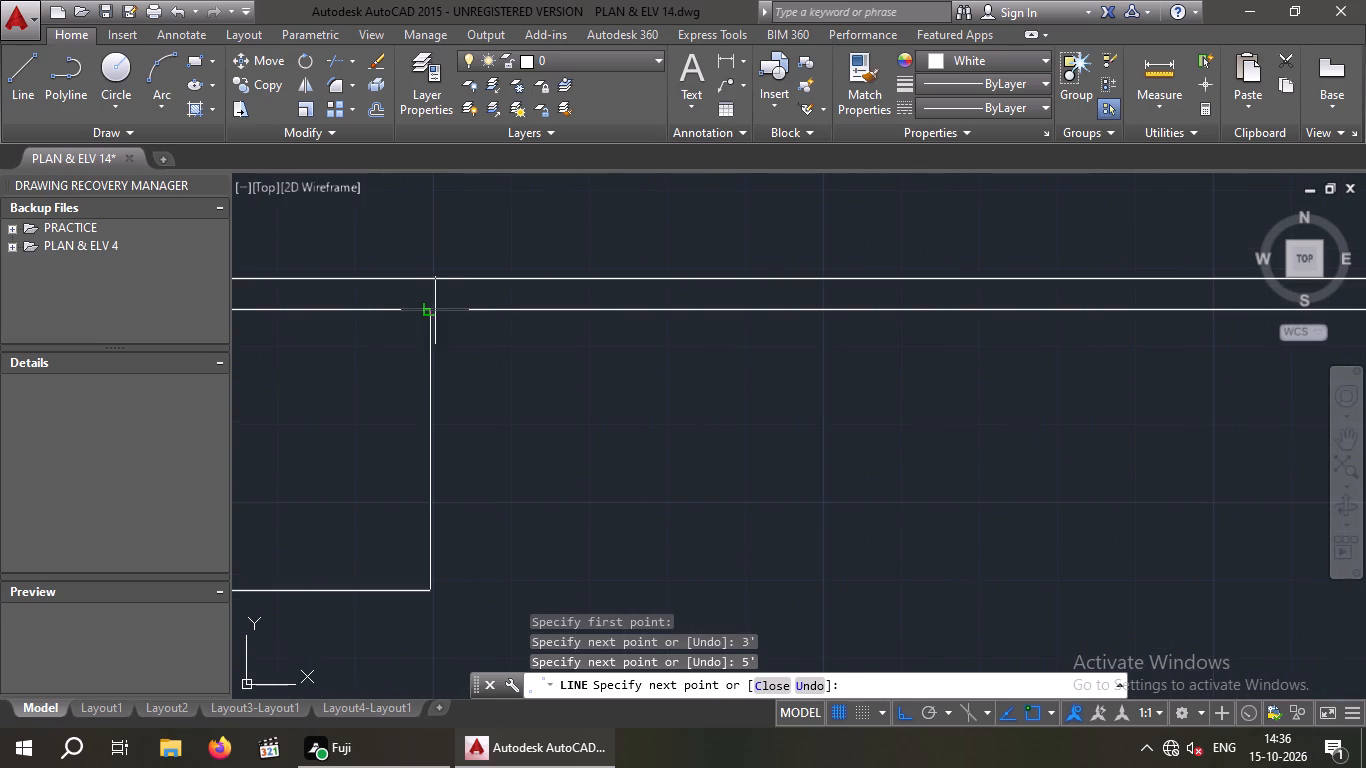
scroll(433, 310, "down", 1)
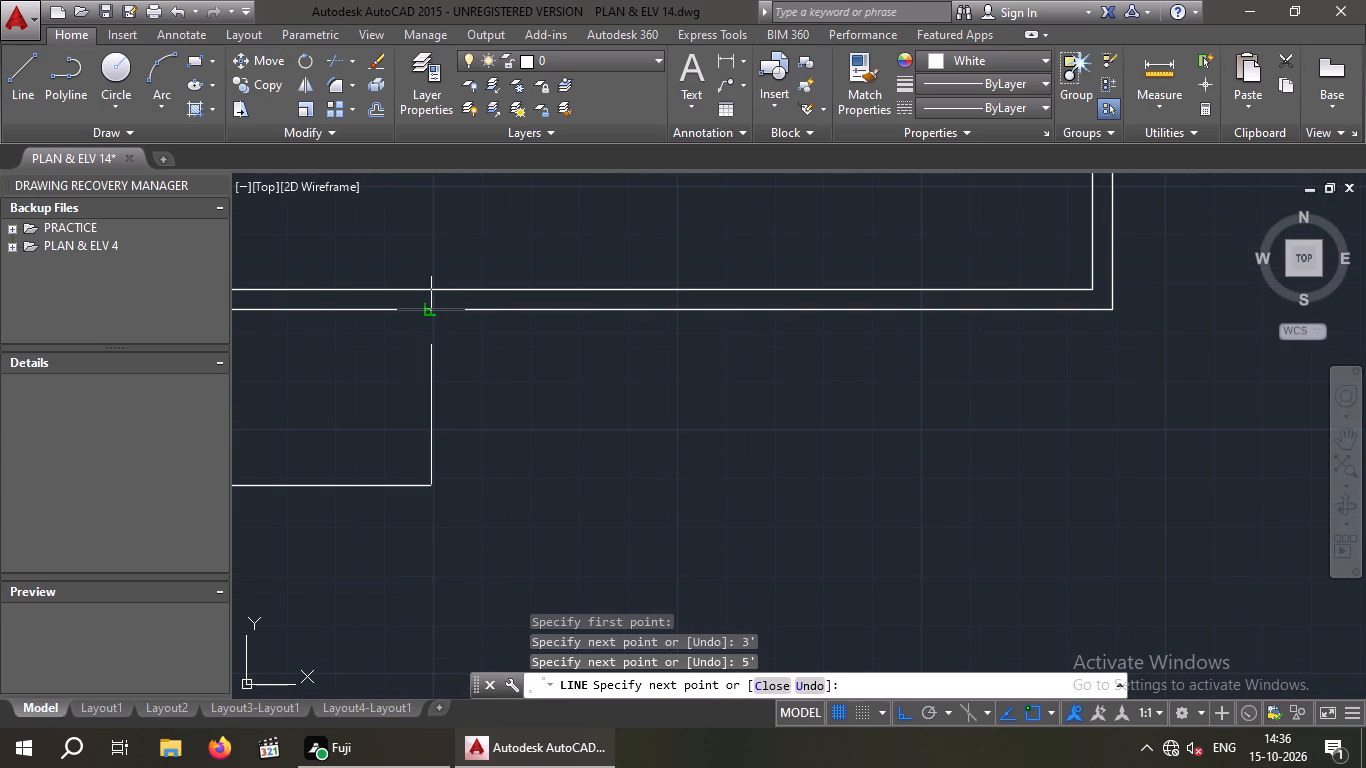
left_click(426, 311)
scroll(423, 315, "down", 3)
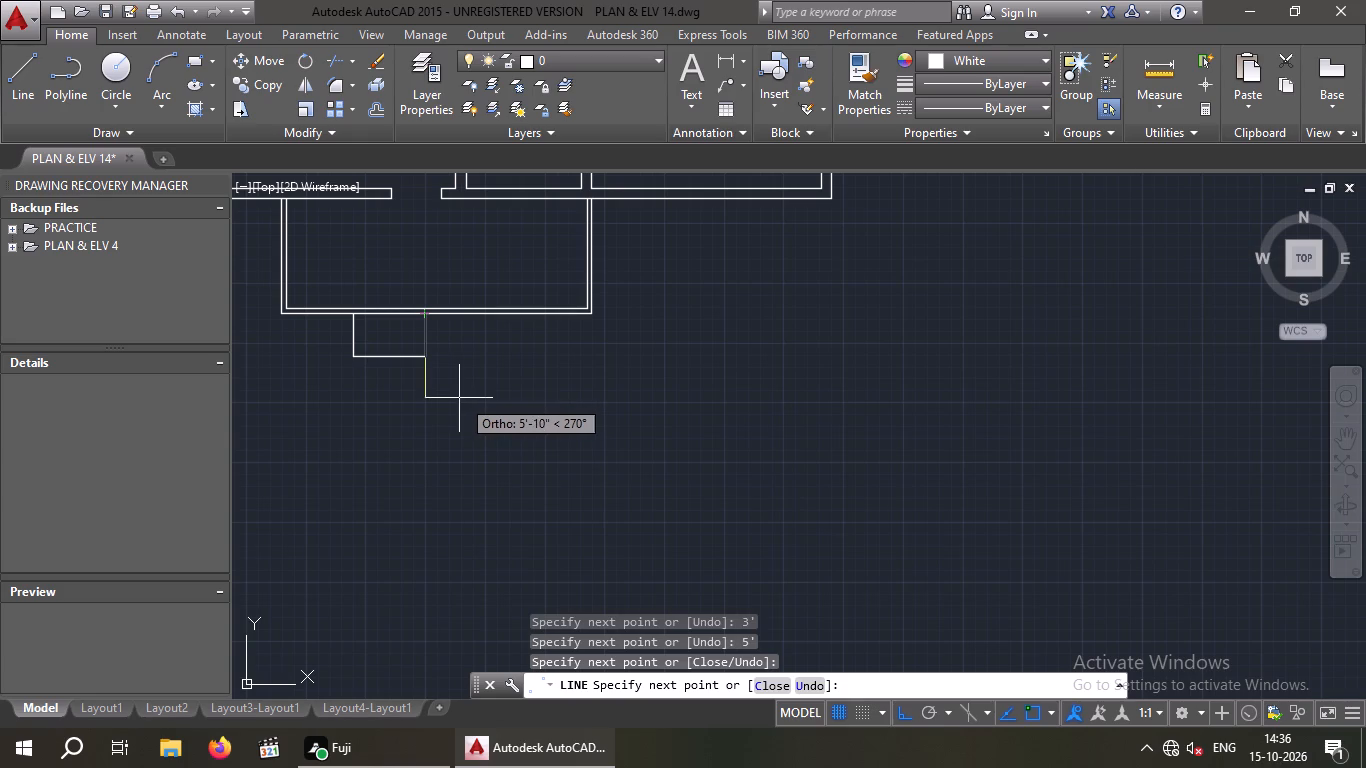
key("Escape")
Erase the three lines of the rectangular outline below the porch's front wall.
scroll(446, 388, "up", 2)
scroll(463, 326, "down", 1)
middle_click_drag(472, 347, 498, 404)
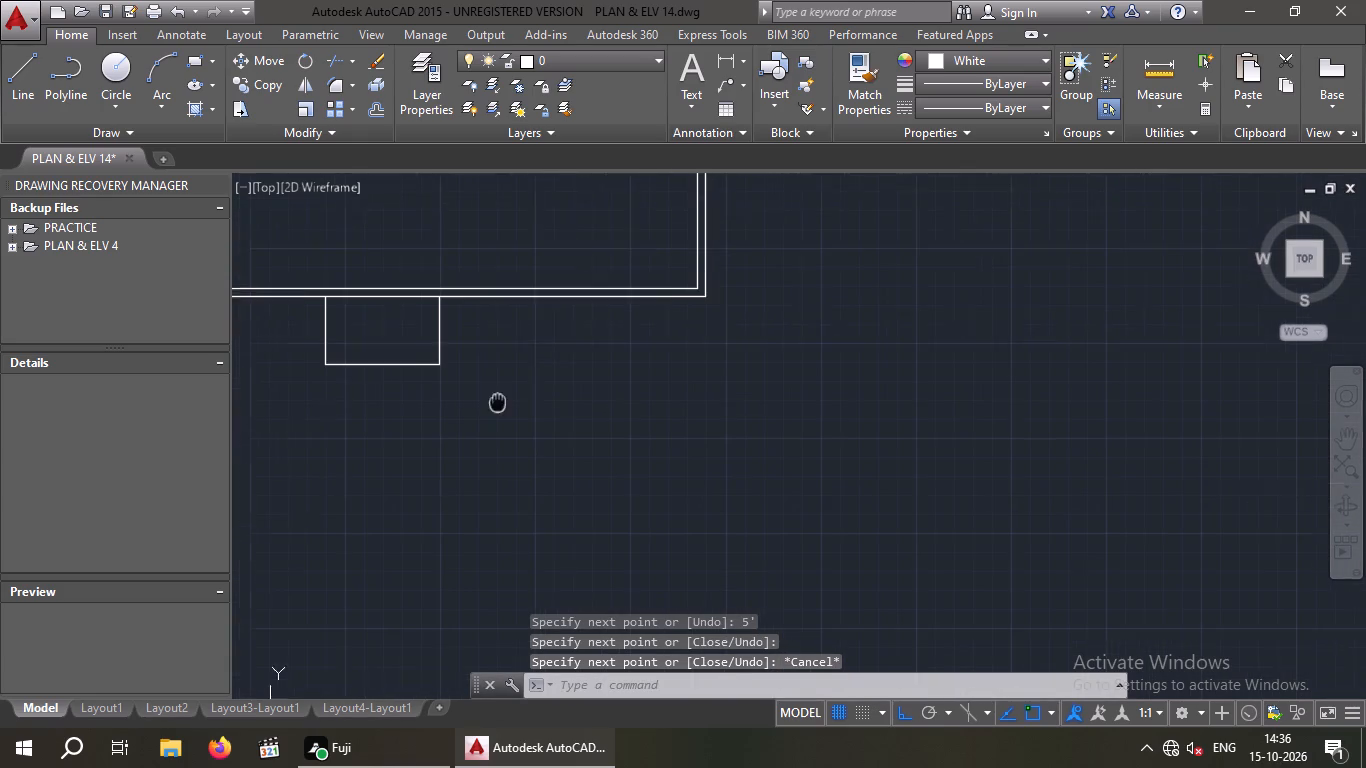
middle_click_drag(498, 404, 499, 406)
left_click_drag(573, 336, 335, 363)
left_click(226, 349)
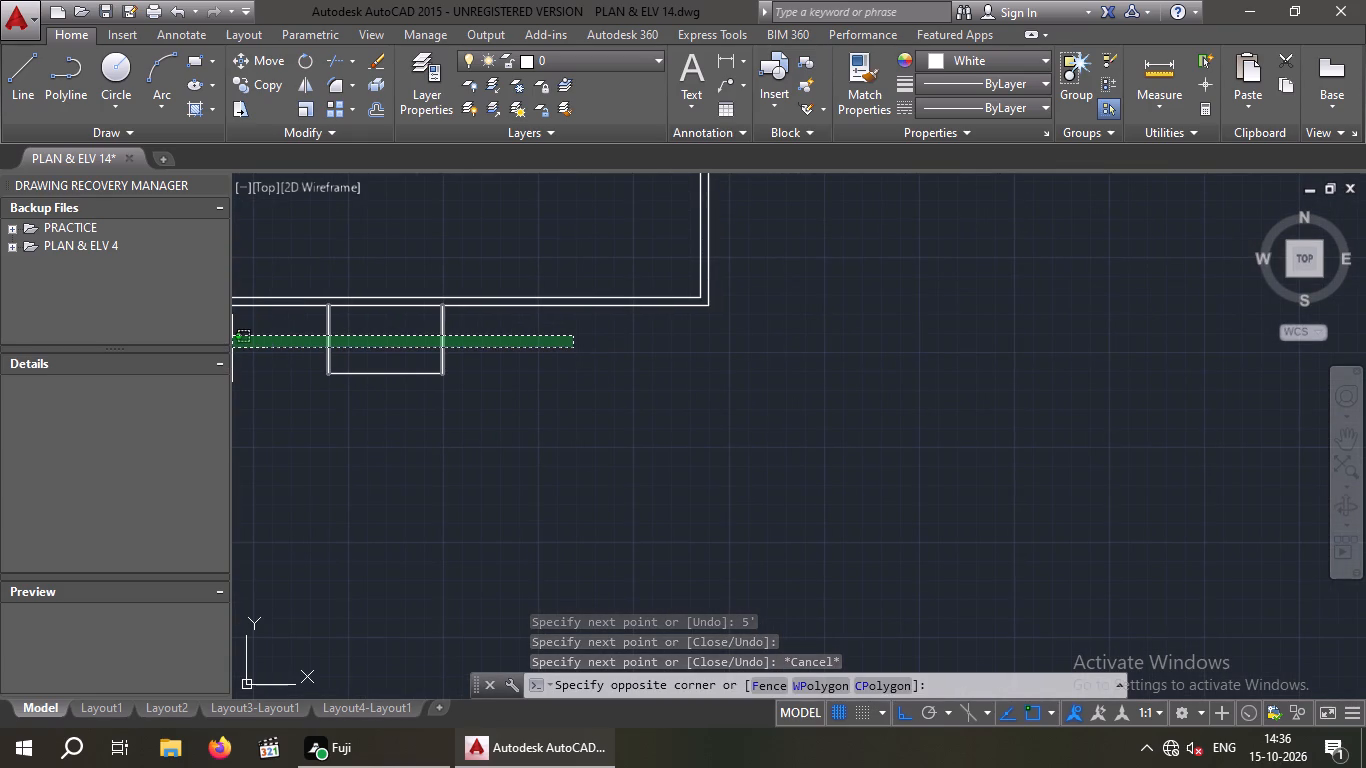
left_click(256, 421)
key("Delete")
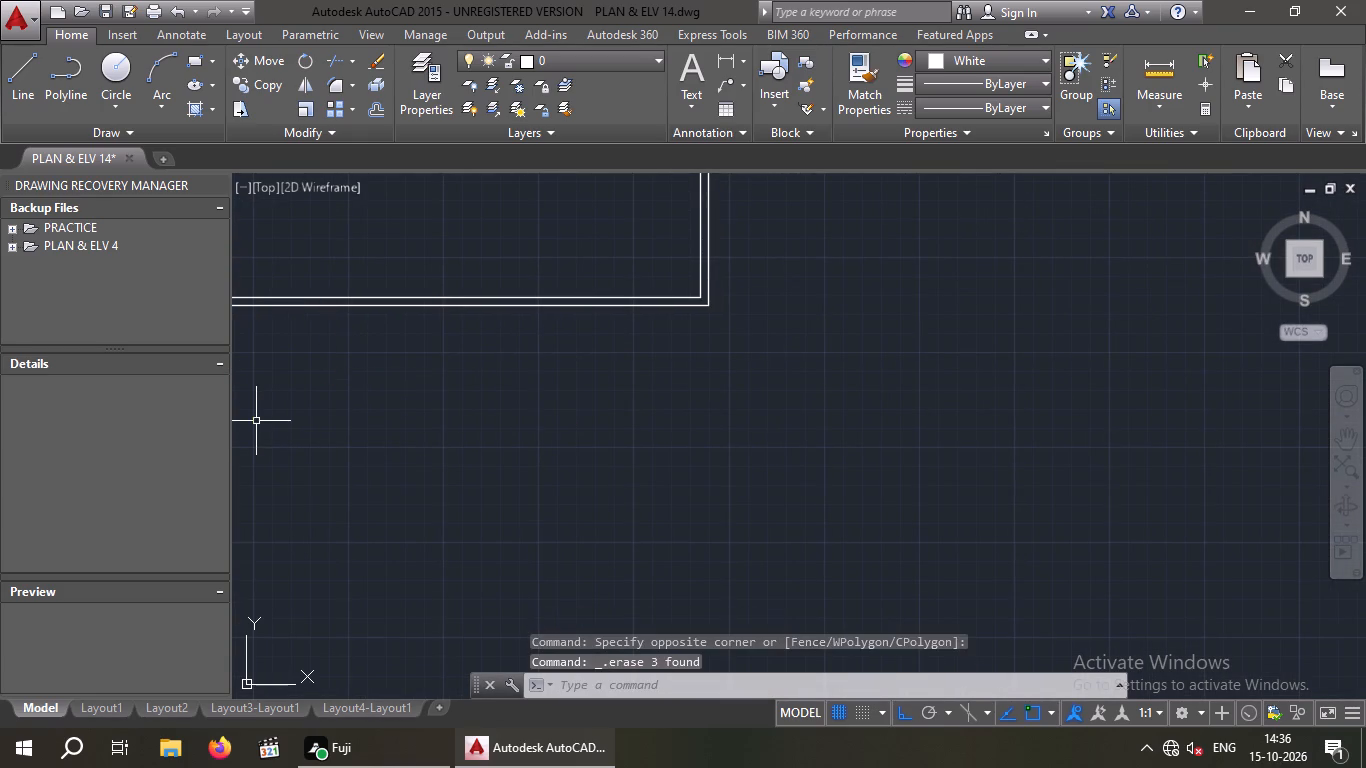
Draw a helper line across the entrance opening, joining the outer corners of the two wall ends.
scroll(261, 419, "down", 2)
middle_click_drag(266, 423, 282, 466)
key("Escape")
scroll(335, 342, "up", 2)
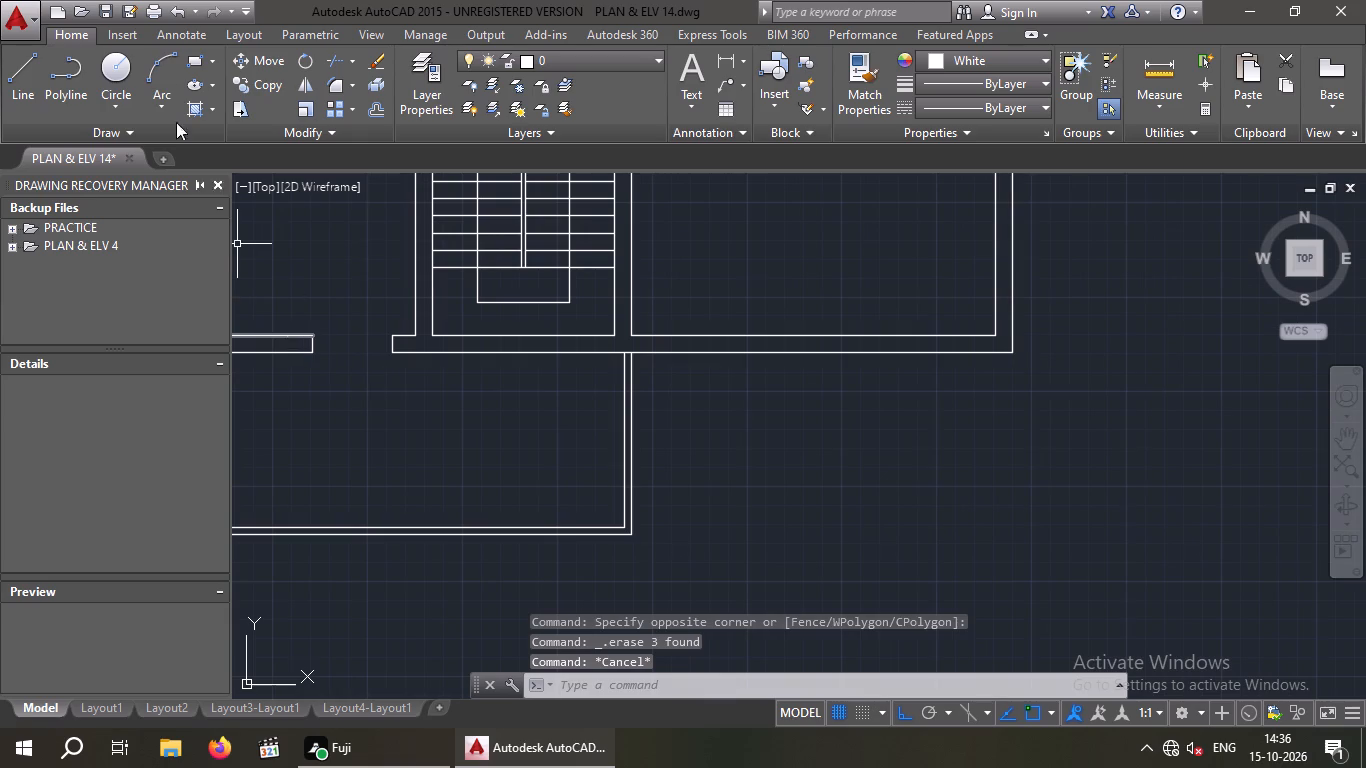
left_click(24, 72)
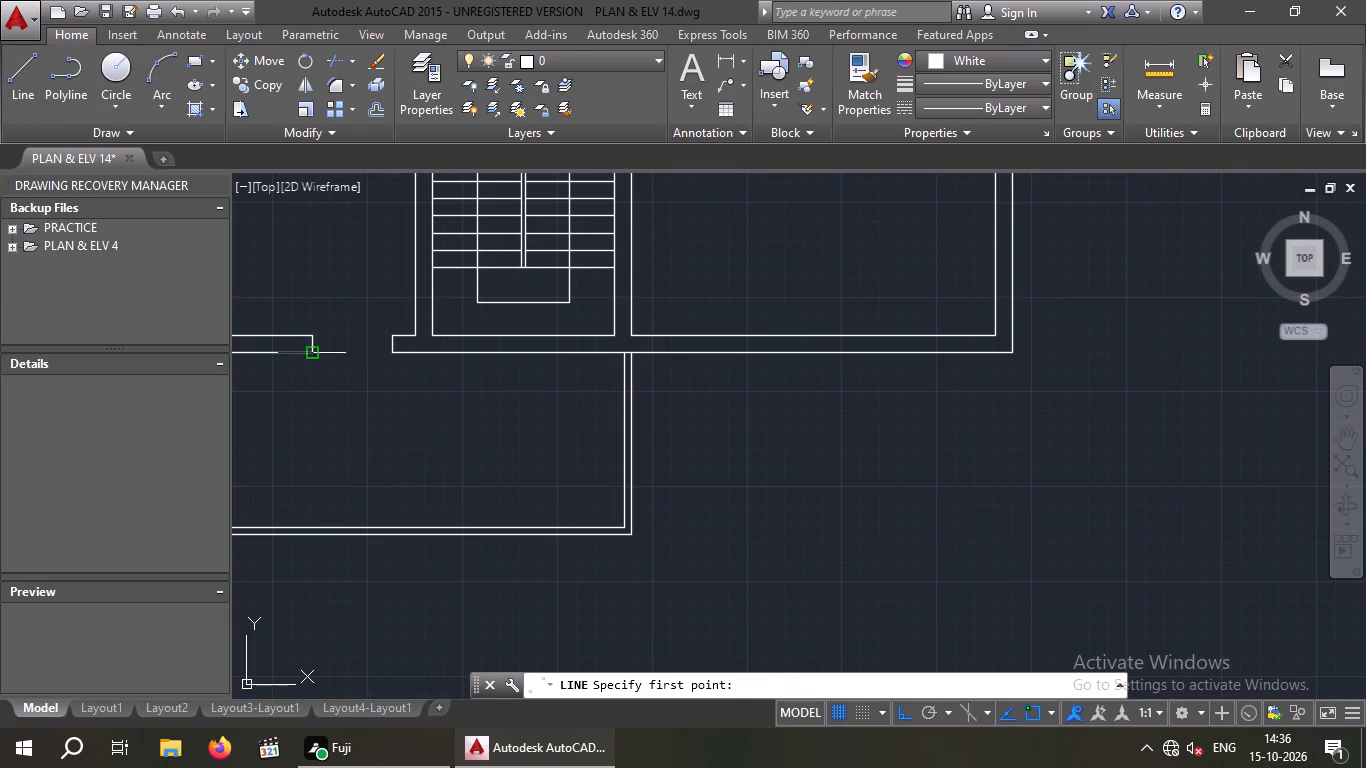
left_click(316, 349)
left_click(396, 355)
key("Escape")
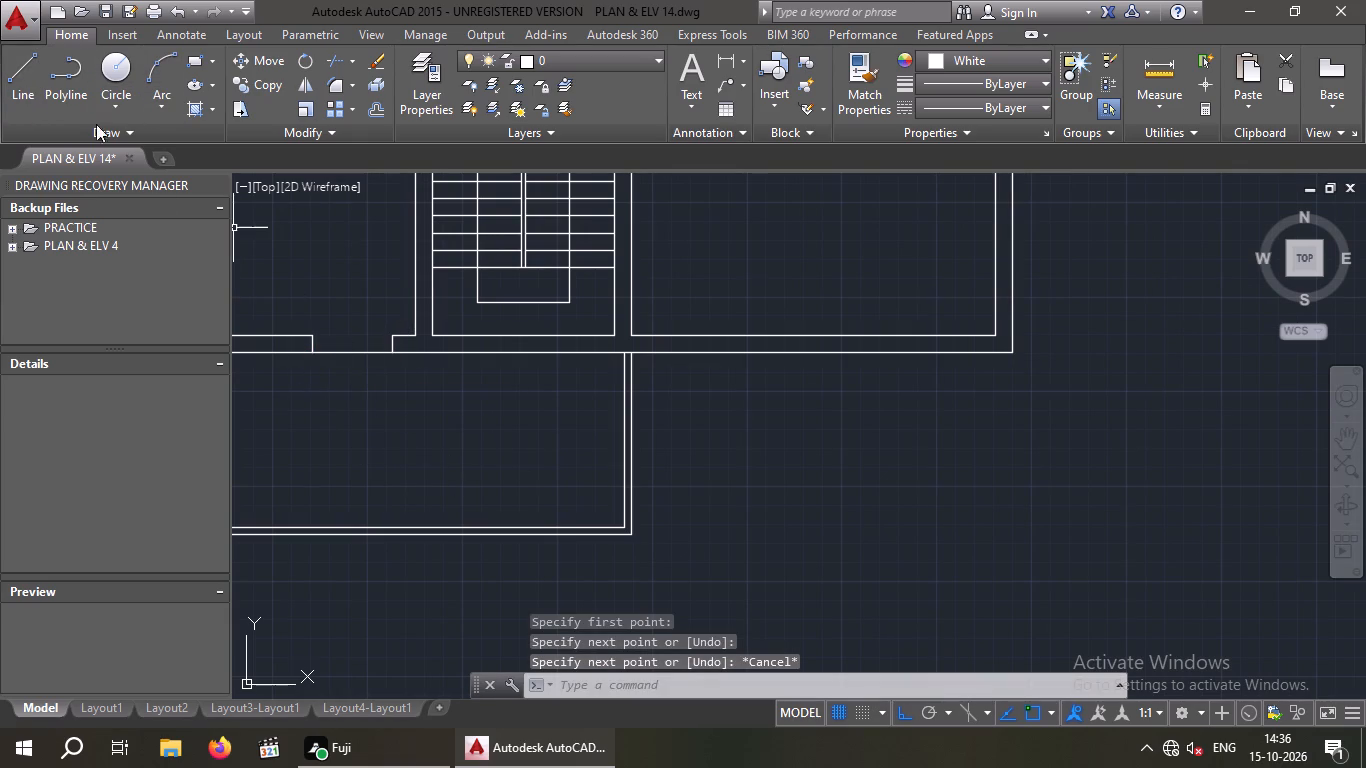
Draw a vertical line from the entrance helper line's midpoint down past the porch's front wall.
left_click(23, 66)
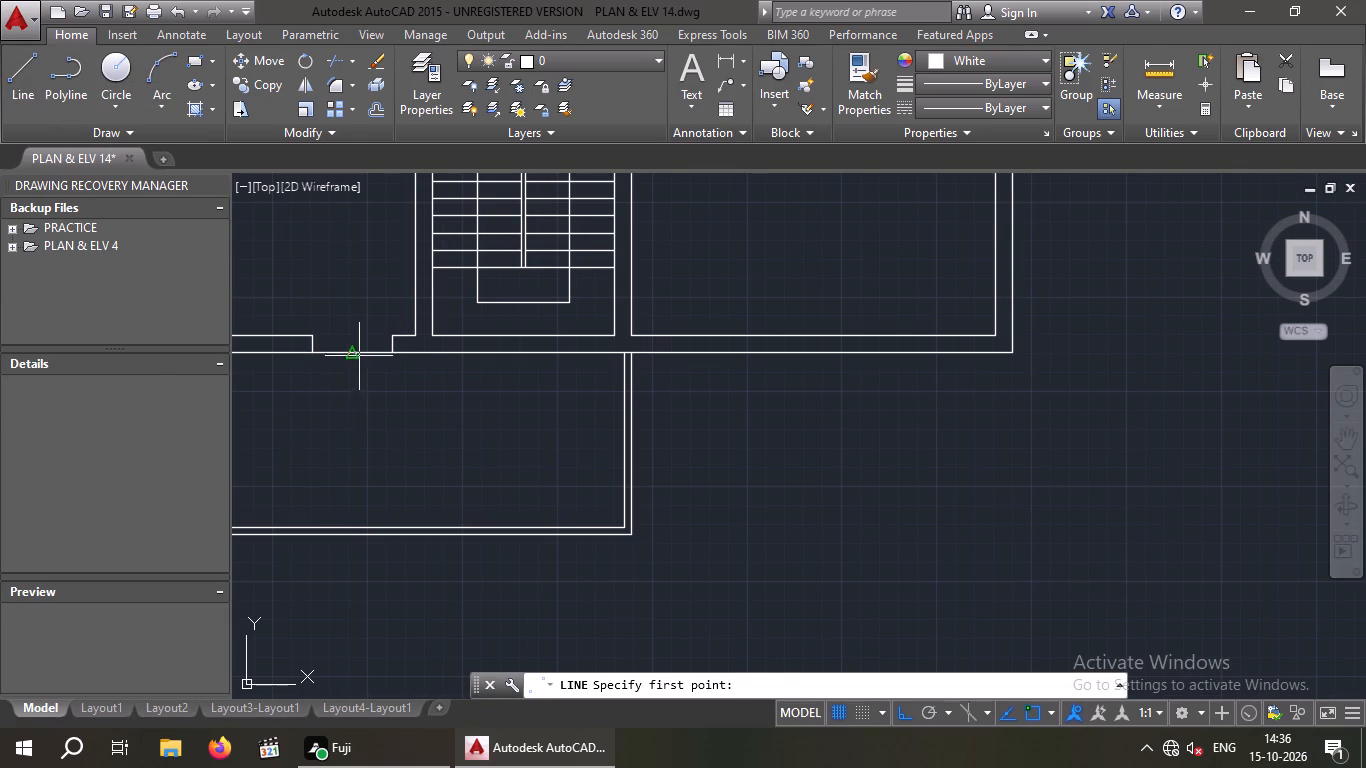
left_click_drag(351, 353, 351, 368)
left_click(345, 650)
key("Escape")
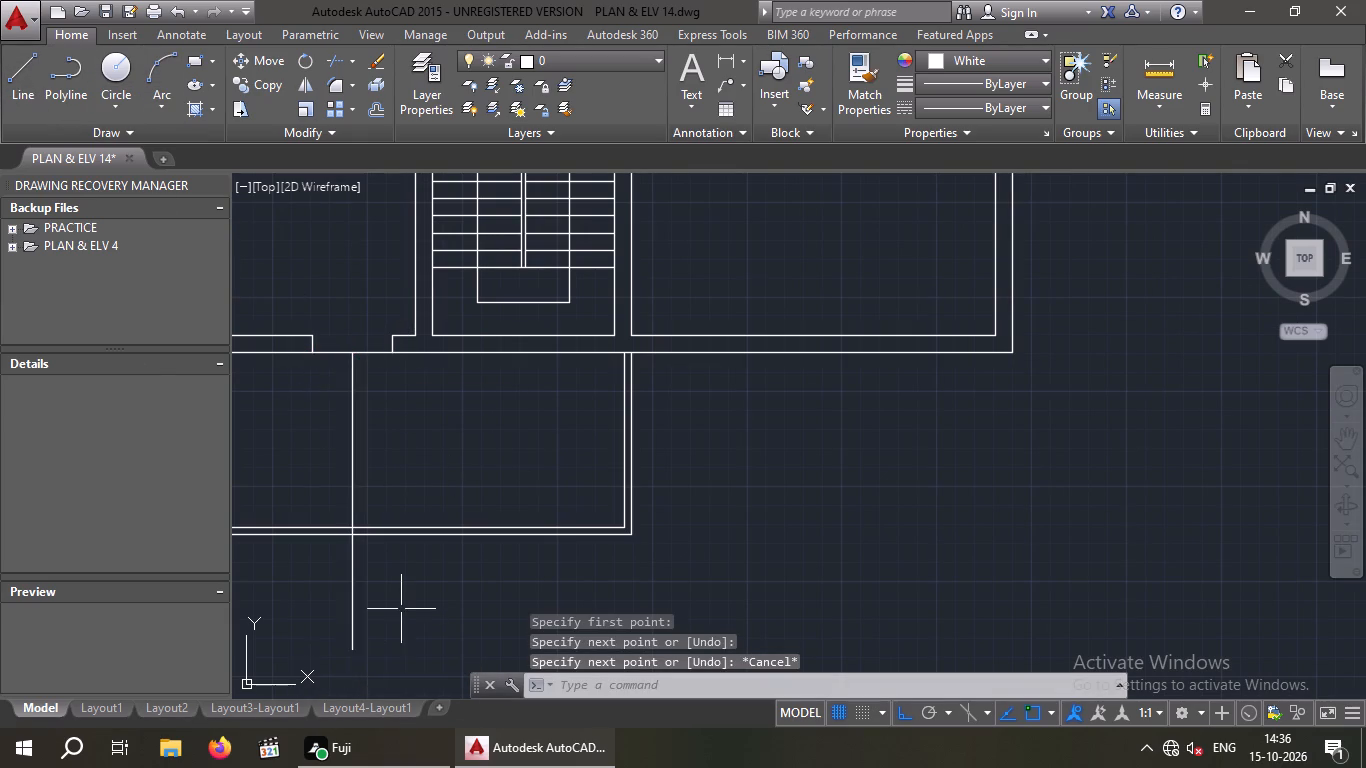
Offset the vertical centre line 3' to both sides.
scroll(401, 606, "down", 1)
middle_click(401, 605)
key("o")
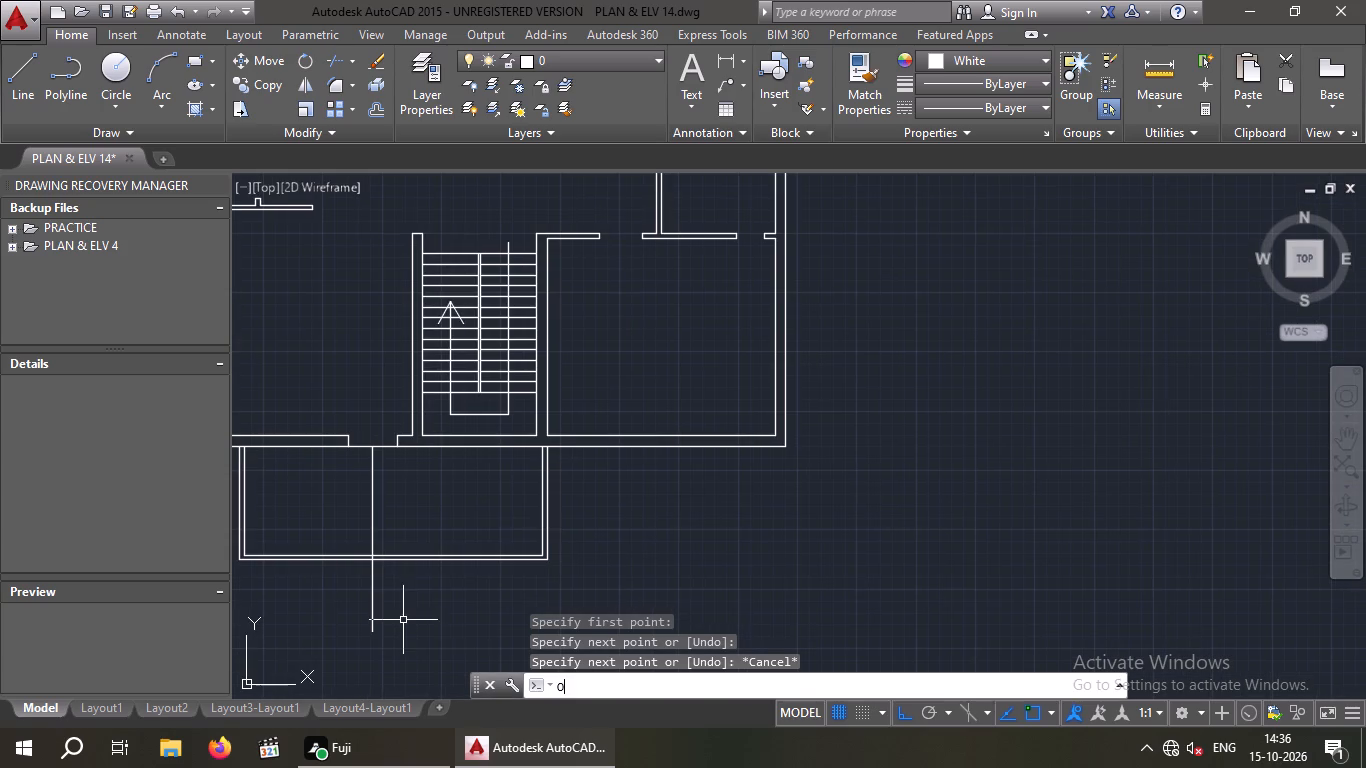
key("Return")
type("2'")
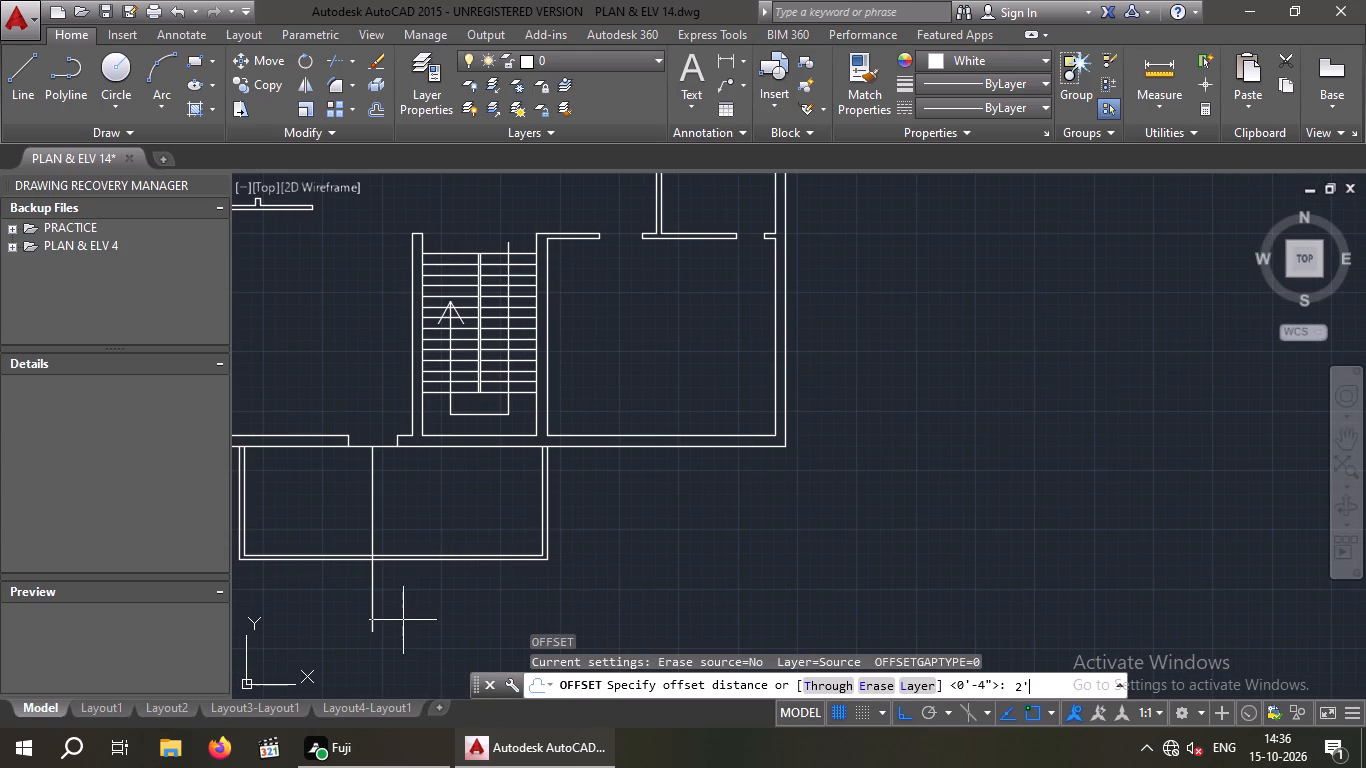
key("BackSpace")
key("BackSpace")
type("3'")
key("Return")
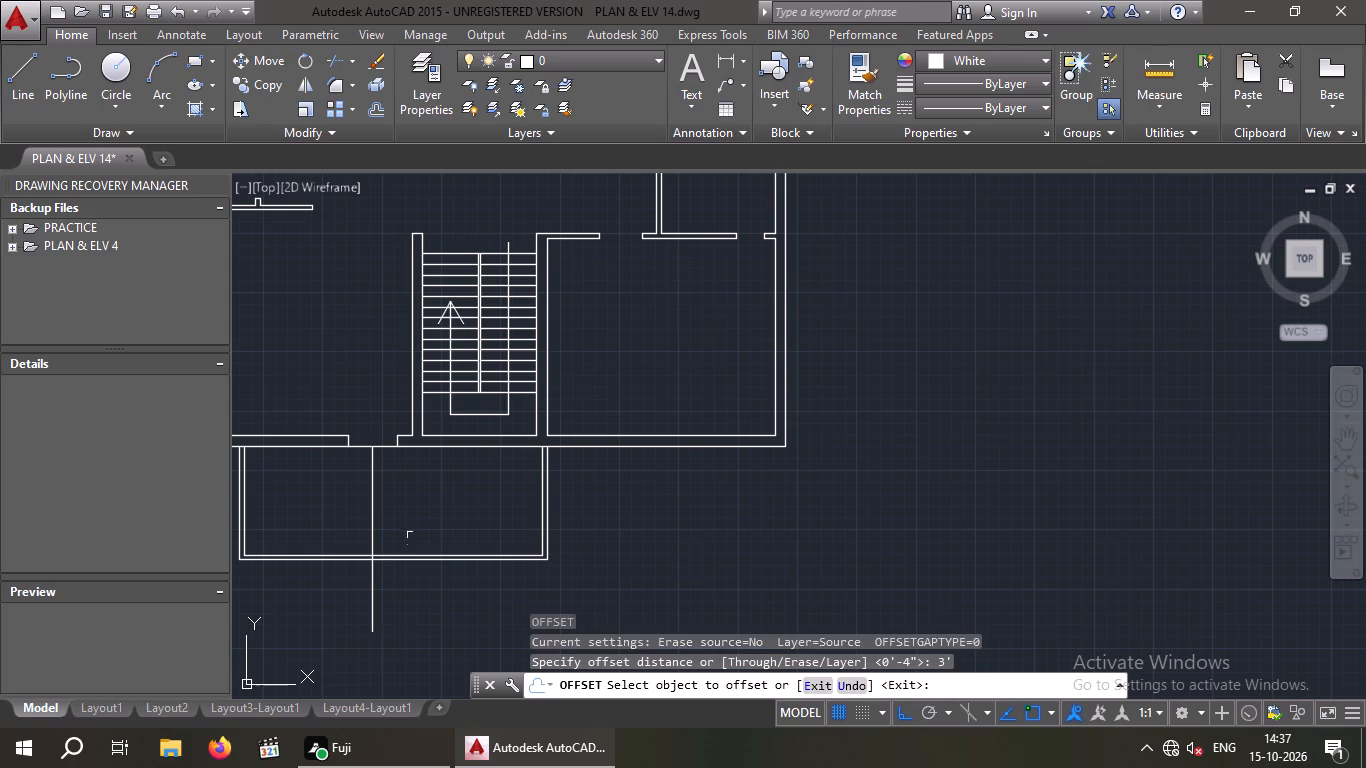
left_click_drag(373, 598, 390, 606)
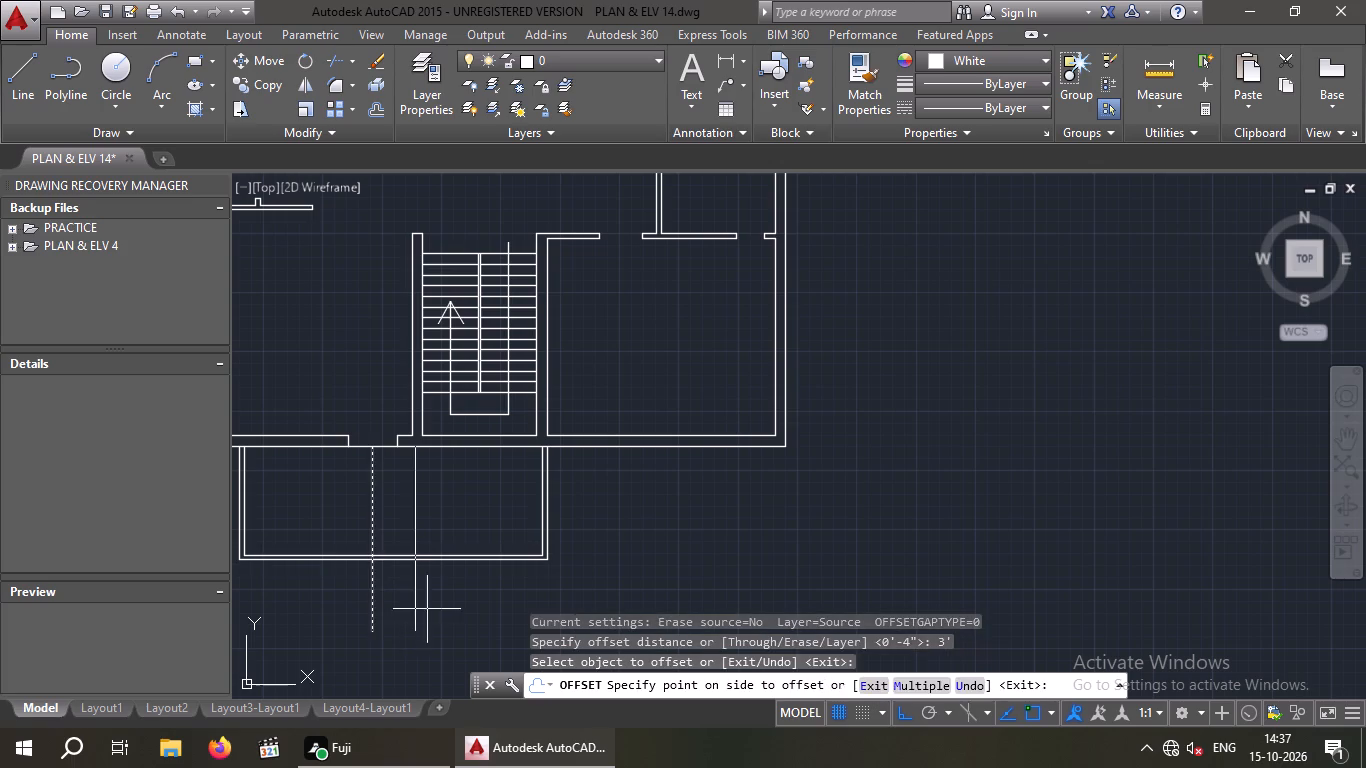
left_click(428, 609)
left_click_drag(373, 605, 344, 612)
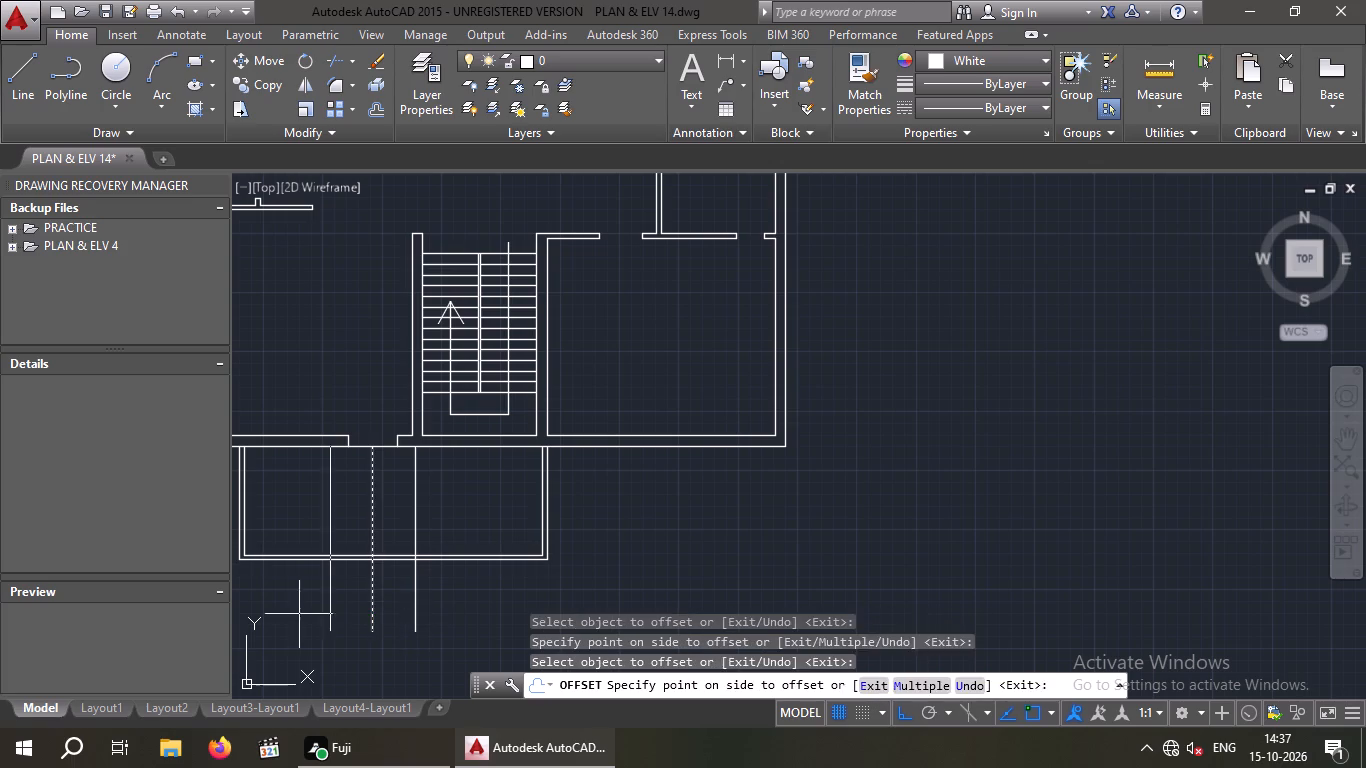
left_click(302, 613)
key("Escape")
scroll(374, 613, "up", 1)
scroll(363, 630, "down", 1)
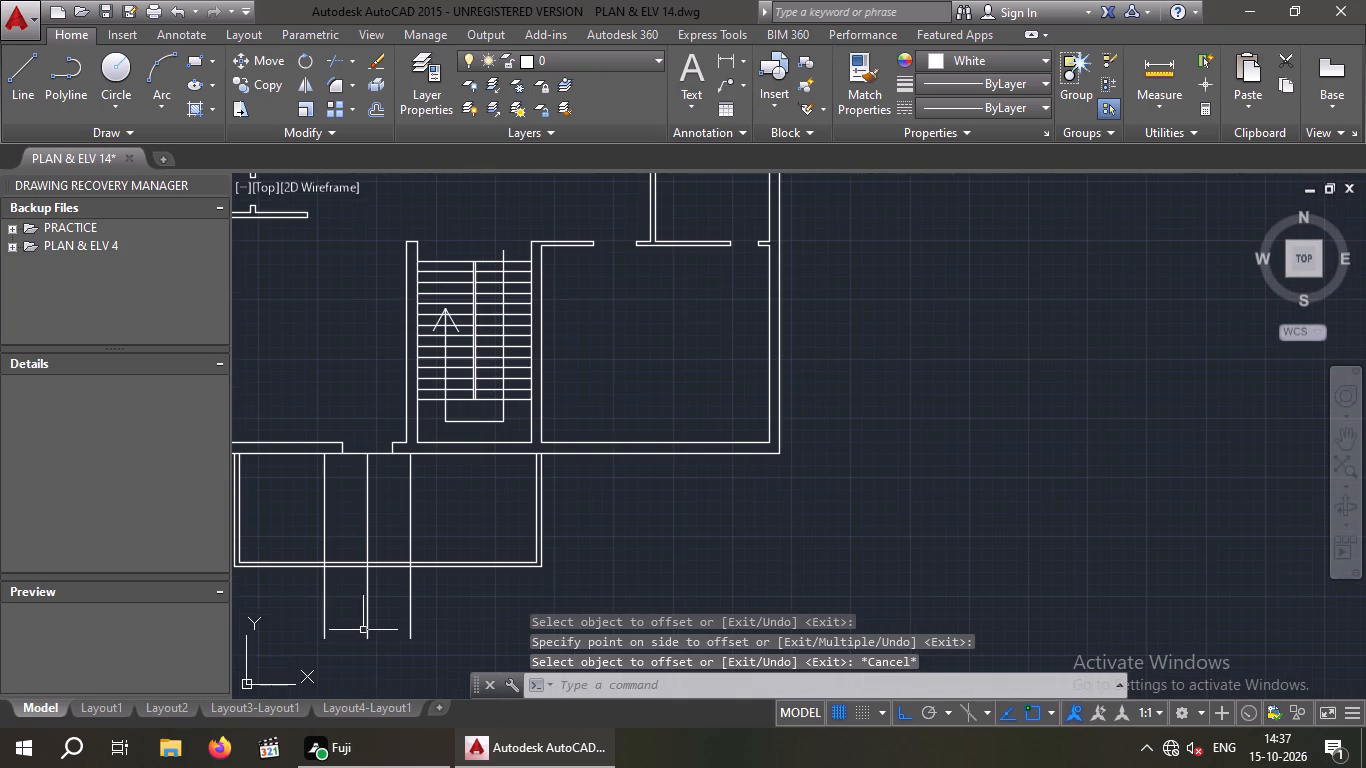
Trim away the parts of the three vertical lines that lie inside the porch.
key("t")
key("r")
key("space")
key("space")
left_click_drag(426, 494, 410, 511)
left_click(268, 514)
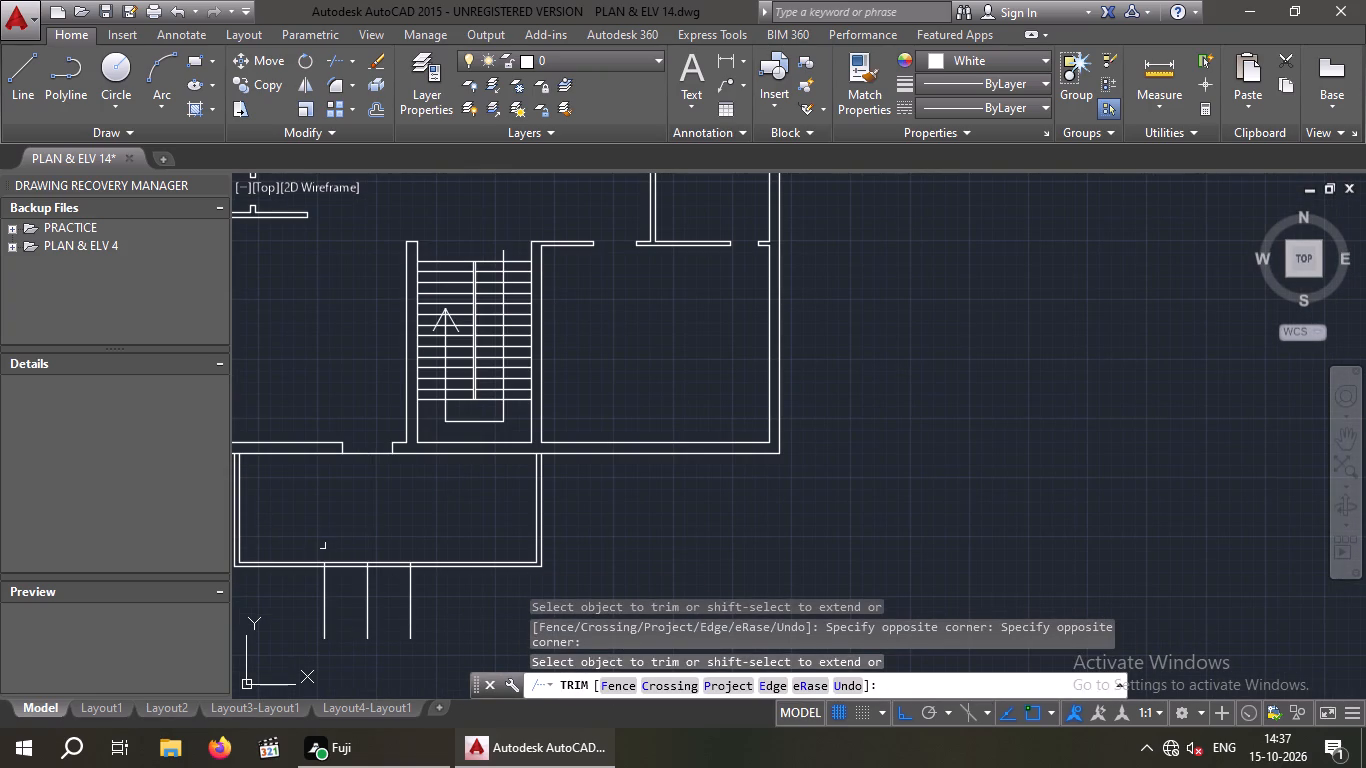
Remove the helper line across the entrance opening.
left_click(365, 477)
left_click(357, 427)
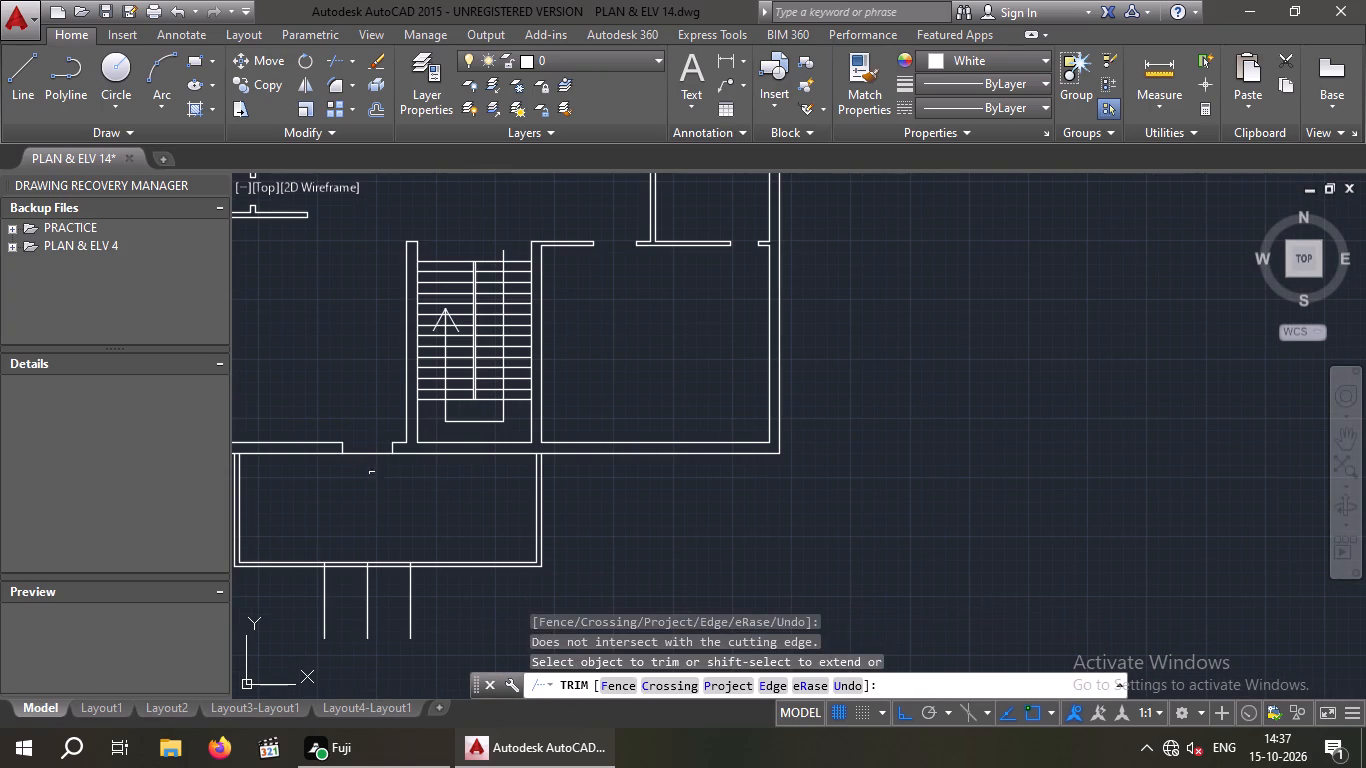
key("Escape")
left_click_drag(372, 496, 365, 471)
left_click(363, 445)
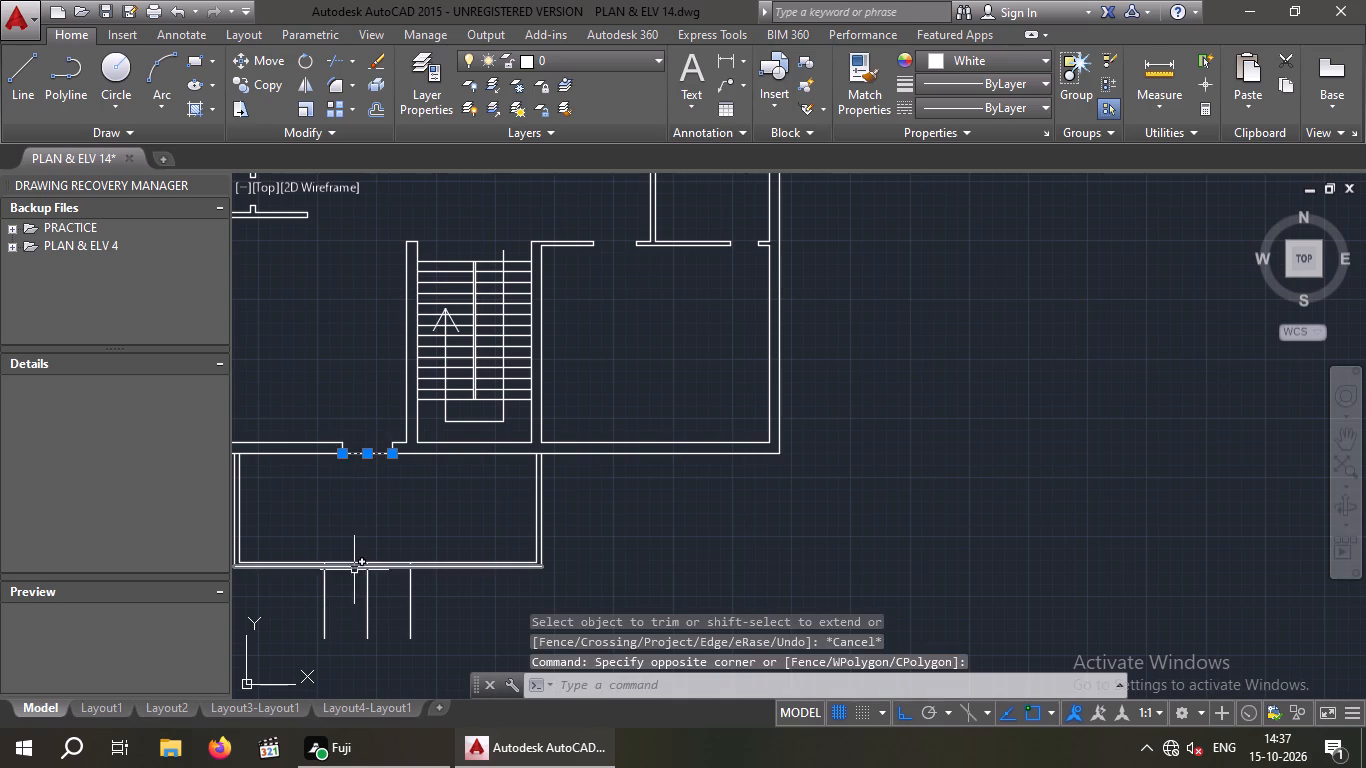
key("Delete")
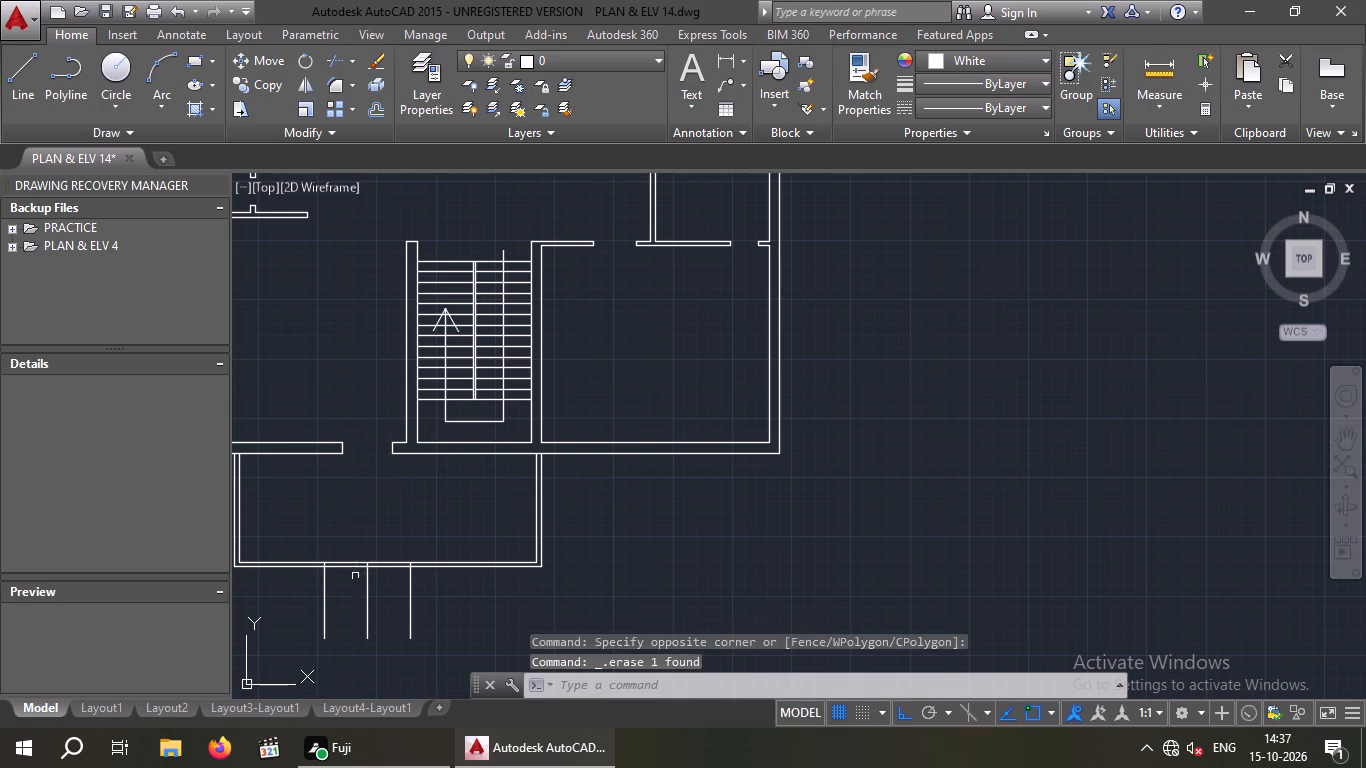
Trim away the parts of the three vertical lines that lie within the thickness of the porch's front wall.
key("t")
type("R")
key("space")
key("space")
scroll(343, 574, "up", 2)
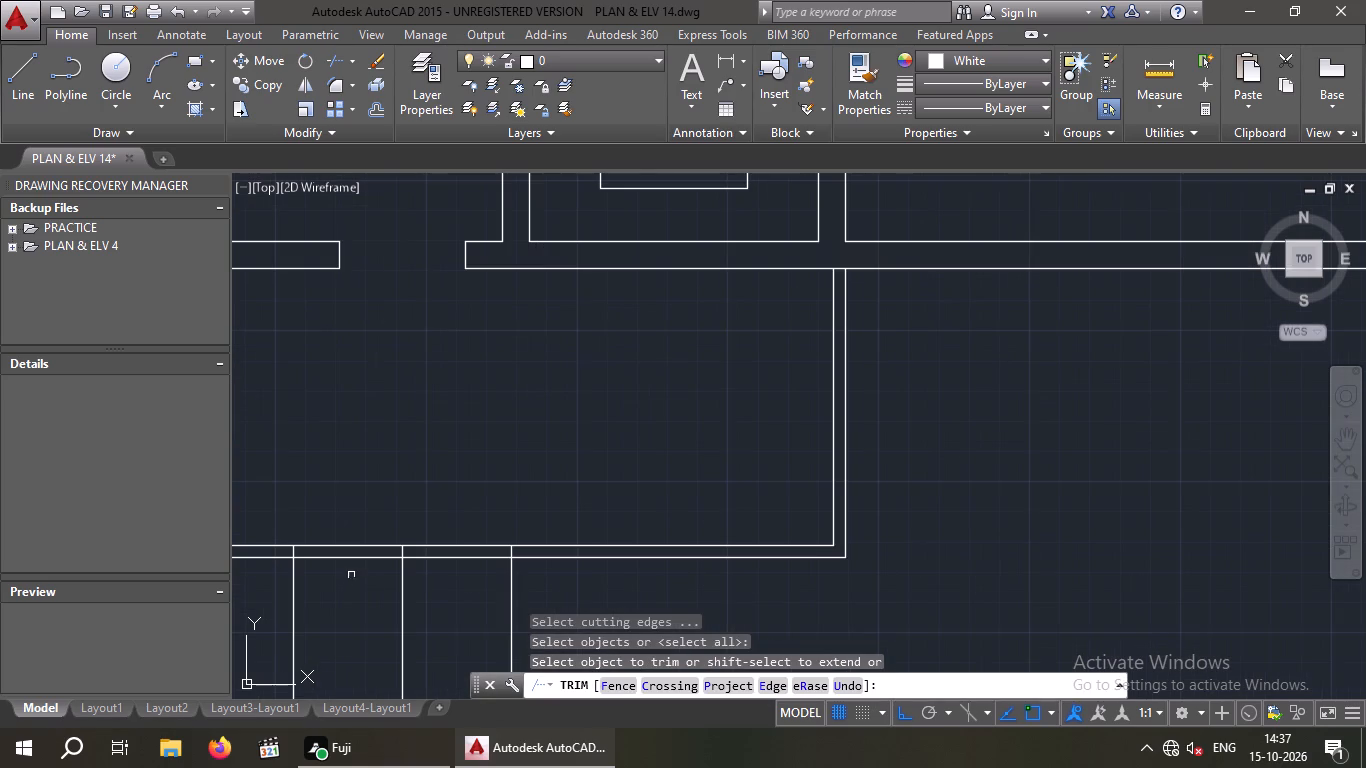
scroll(421, 580, "up", 2)
left_click_drag(668, 510, 518, 510)
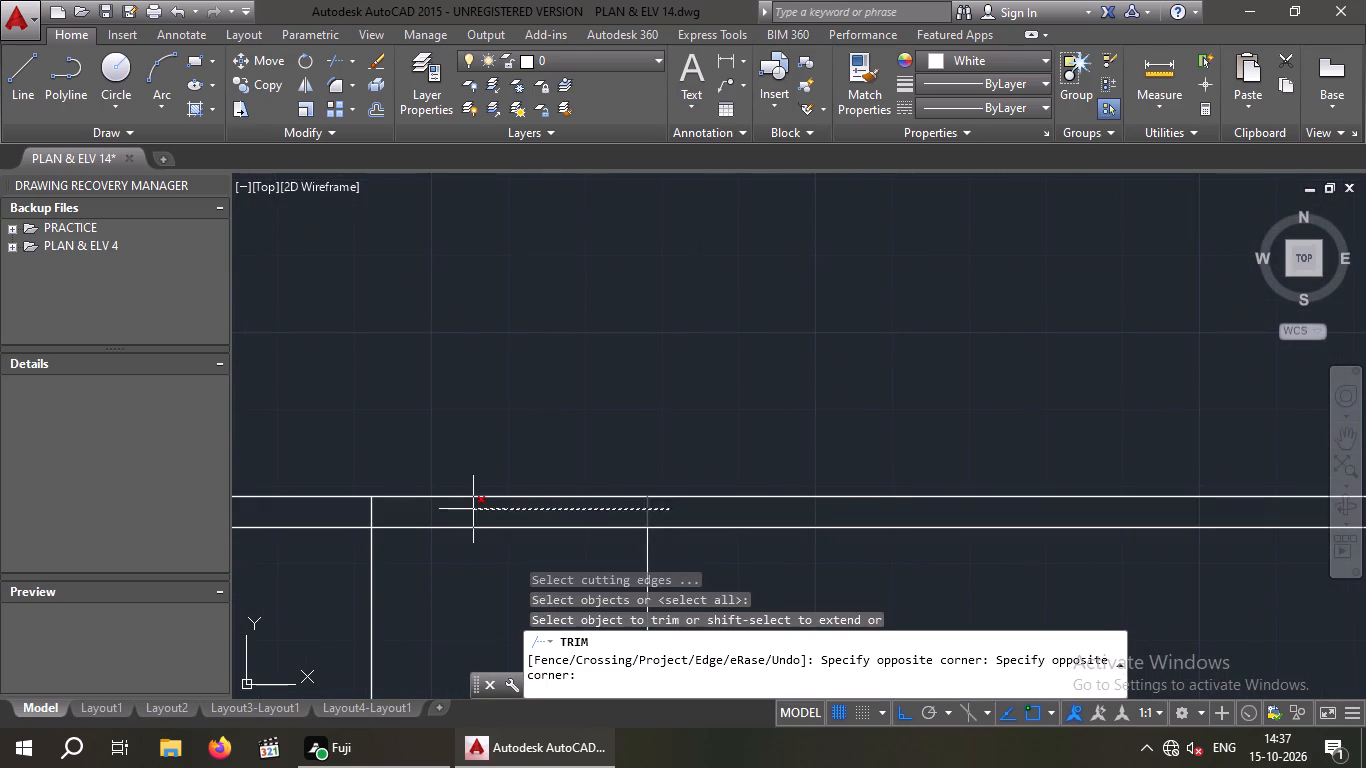
left_click(335, 513)
middle_click_drag(335, 512, 576, 524)
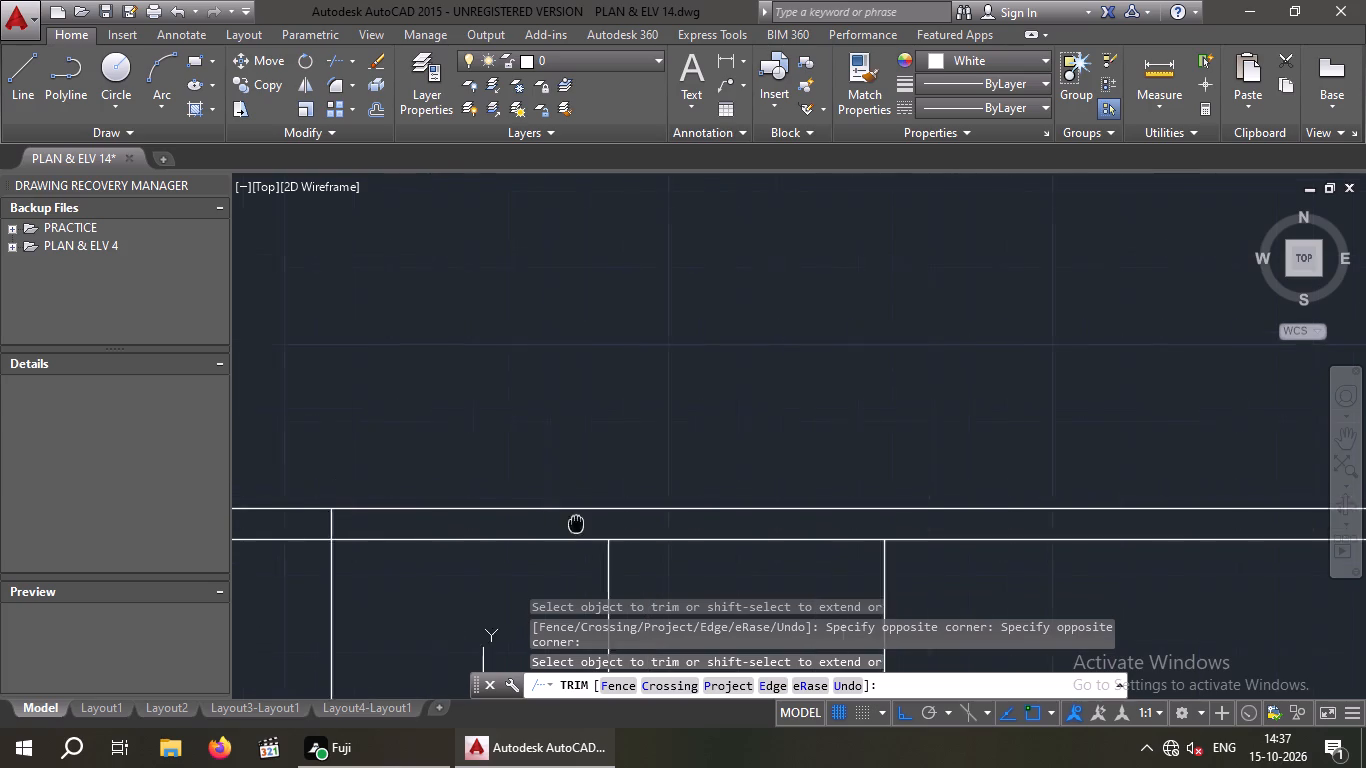
middle_click_drag(576, 524, 616, 521)
left_click(377, 523)
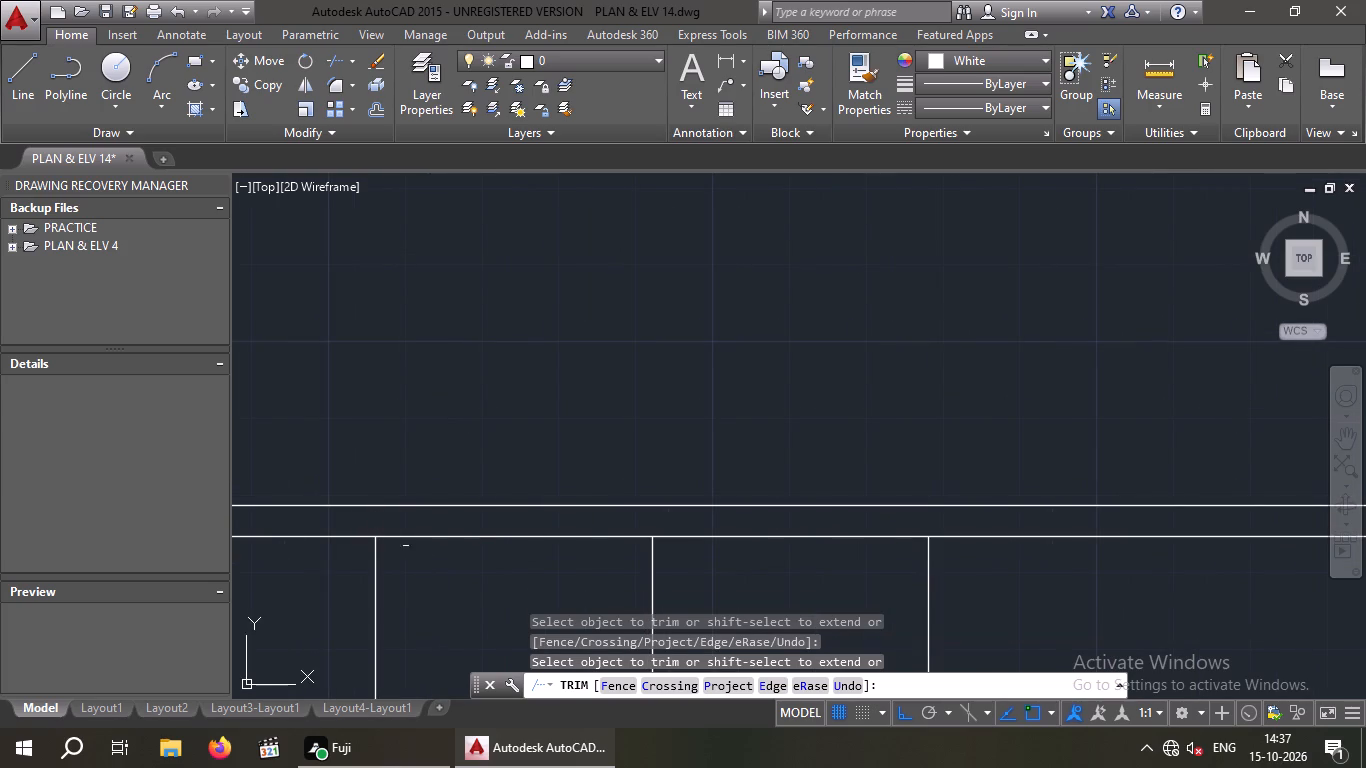
key("Escape")
key("Escape")
Erase the middle vertical line below the porch's front wall.
middle_click_drag(457, 611, 414, 497)
left_click_drag(676, 537, 537, 581)
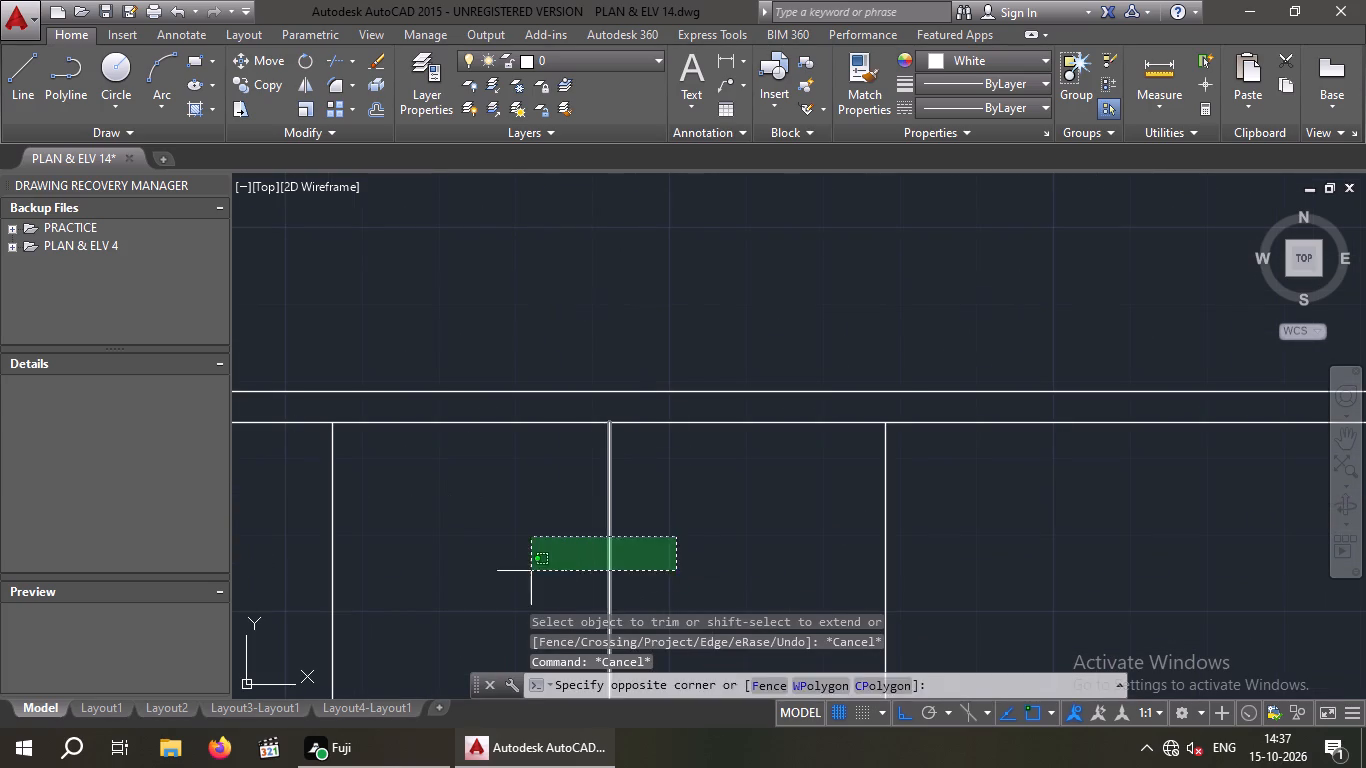
left_click(531, 571)
key("Delete")
Offset the outer line of the porch's front wall 3' outward, away from the house.
scroll(507, 578, "down", 4)
middle_click_drag(507, 593, 492, 545)
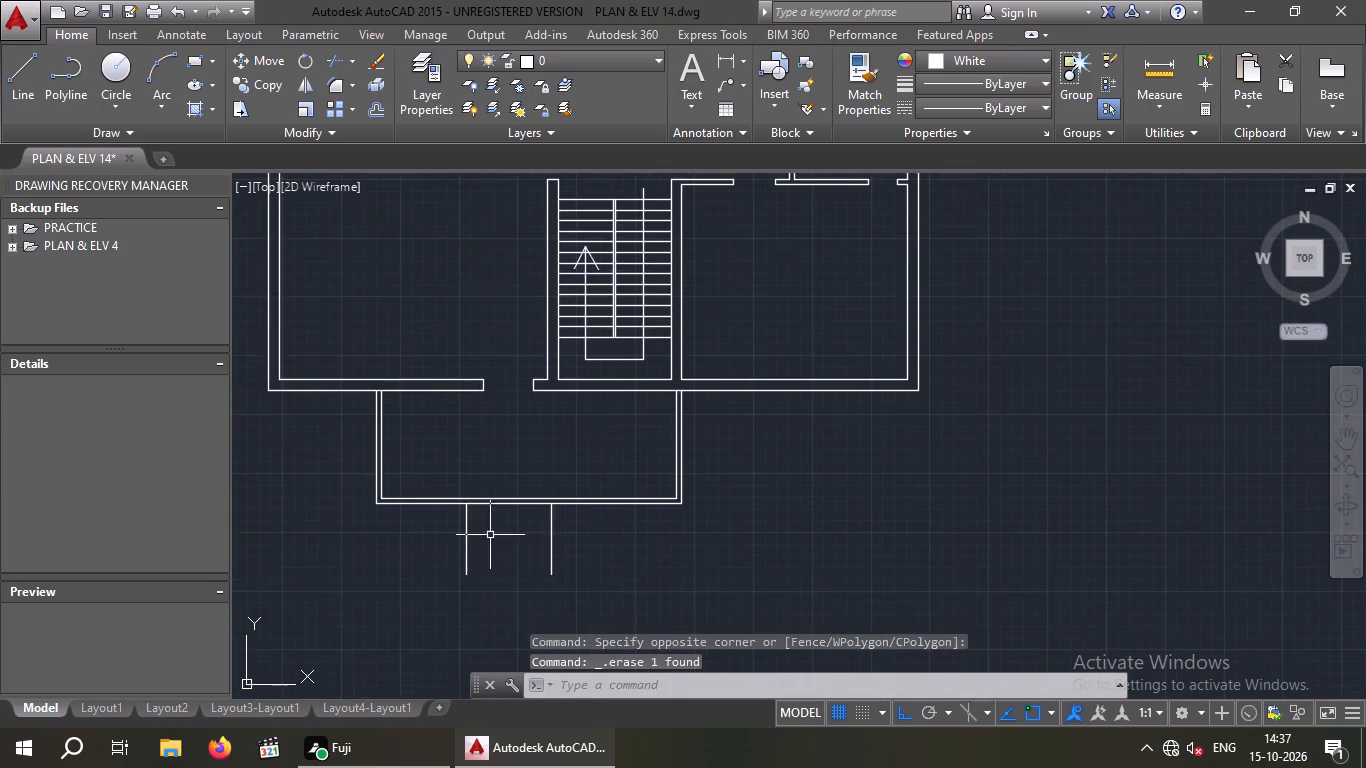
scroll(513, 569, "up", 2)
key("o")
key("Return")
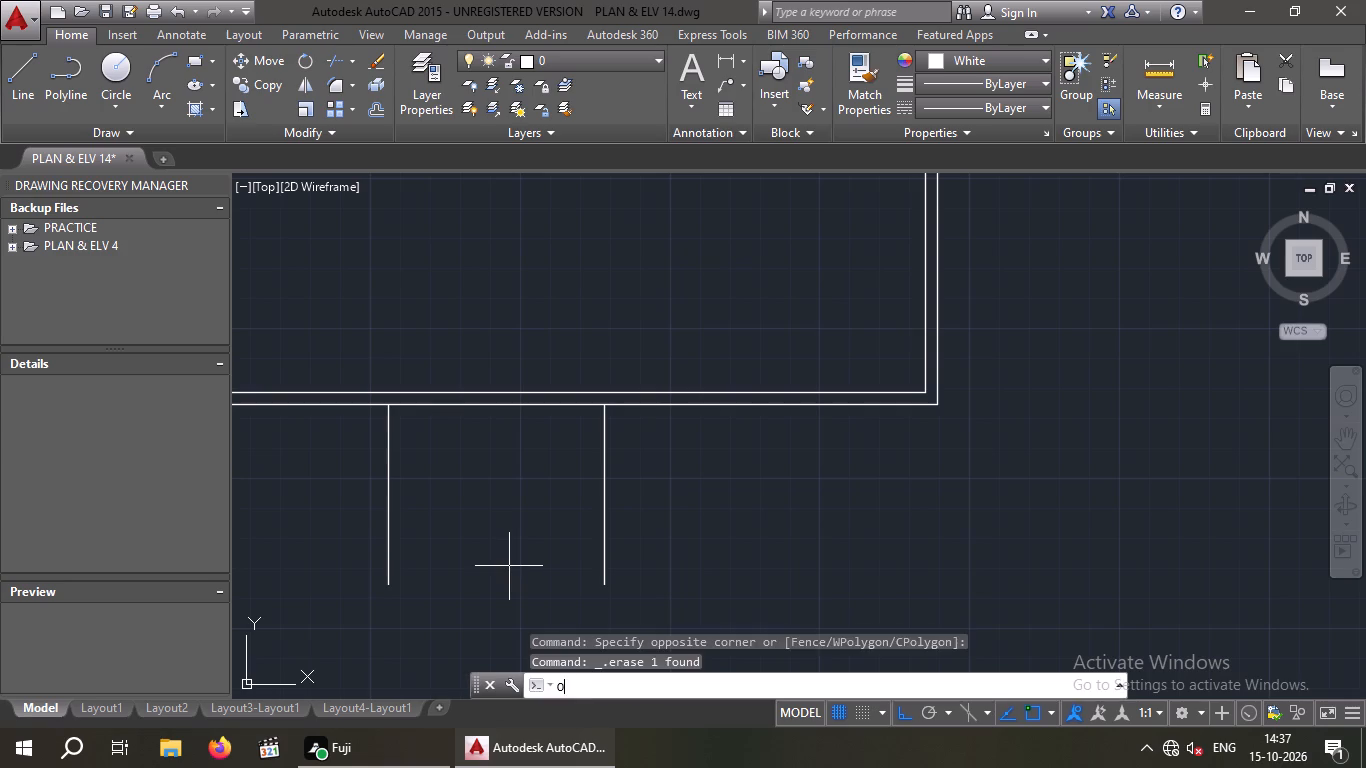
key("3")
key("apostrophe")
key("Return")
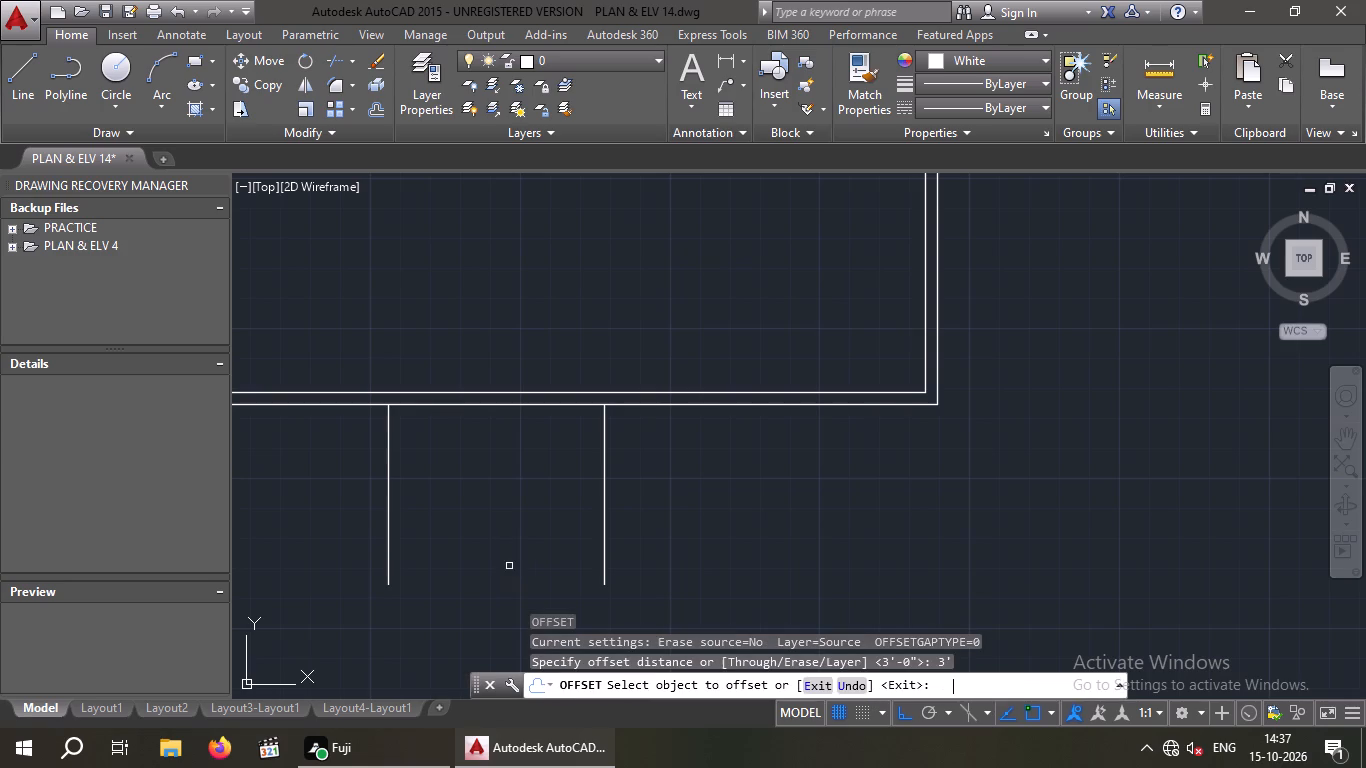
left_click_drag(474, 405, 470, 436)
left_click(464, 492)
scroll(481, 488, "down", 1)
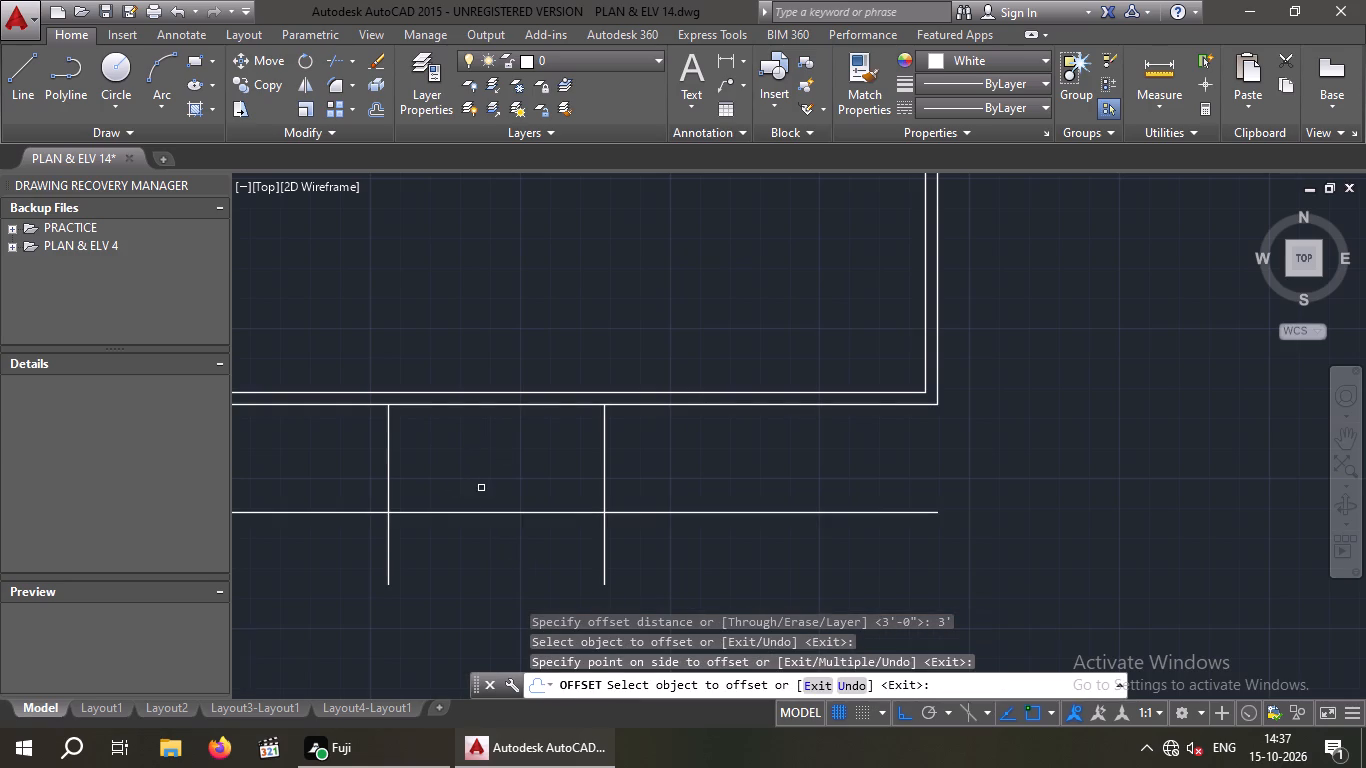
key("Escape")
key("Escape")
Trim the overhanging ends of the offset line and the two vertical lines to leave a closed rectangular projection.
type("TR")
key("space")
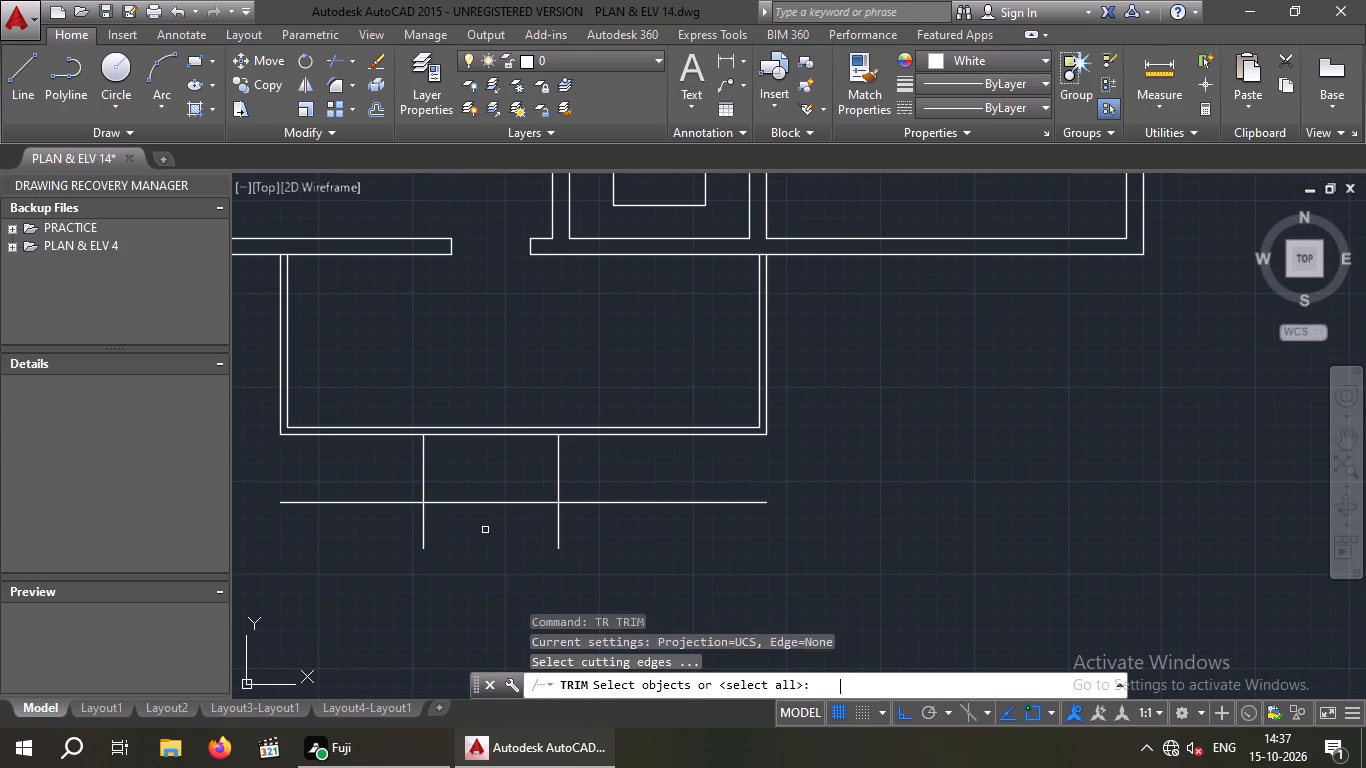
key("space")
left_click_drag(684, 468, 689, 541)
left_click(624, 569)
left_click_drag(660, 528, 569, 543)
left_click_drag(348, 545, 341, 559)
left_click_drag(332, 574, 319, 536)
left_click(324, 479)
scroll(369, 549, "down", 1)
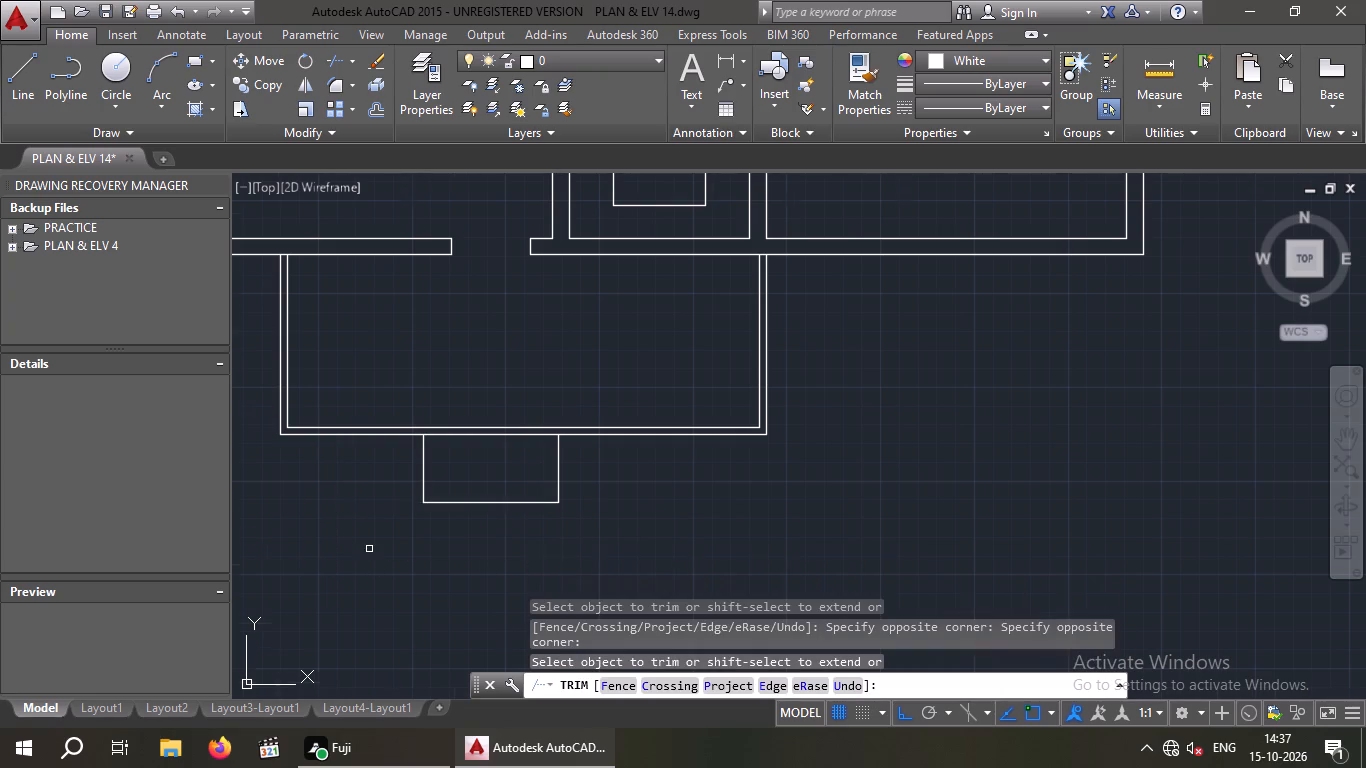
scroll(369, 549, "down", 1)
middle_click(382, 564)
key("Escape")
key("Escape")
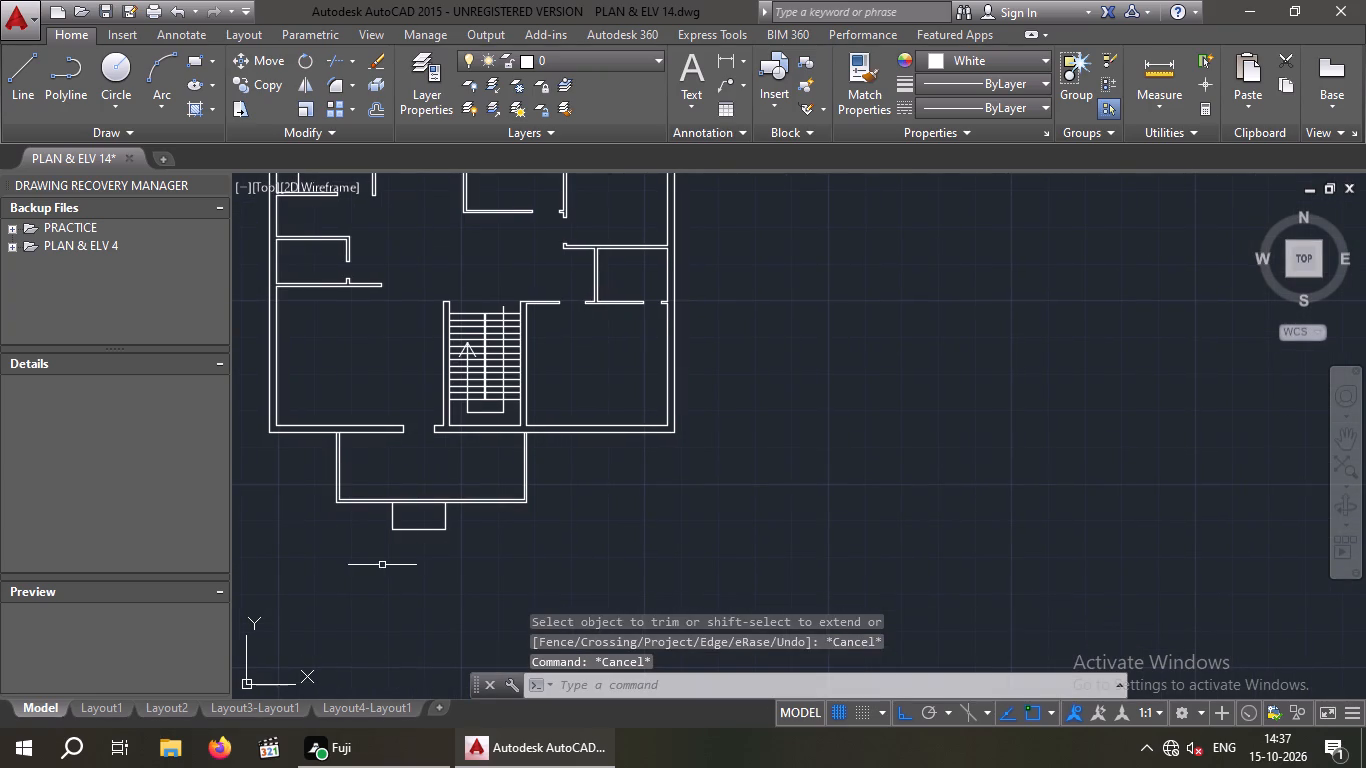
key("Escape")
Offset both side lines of the rectangular projection 5" inward.
scroll(344, 567, "up", 2)
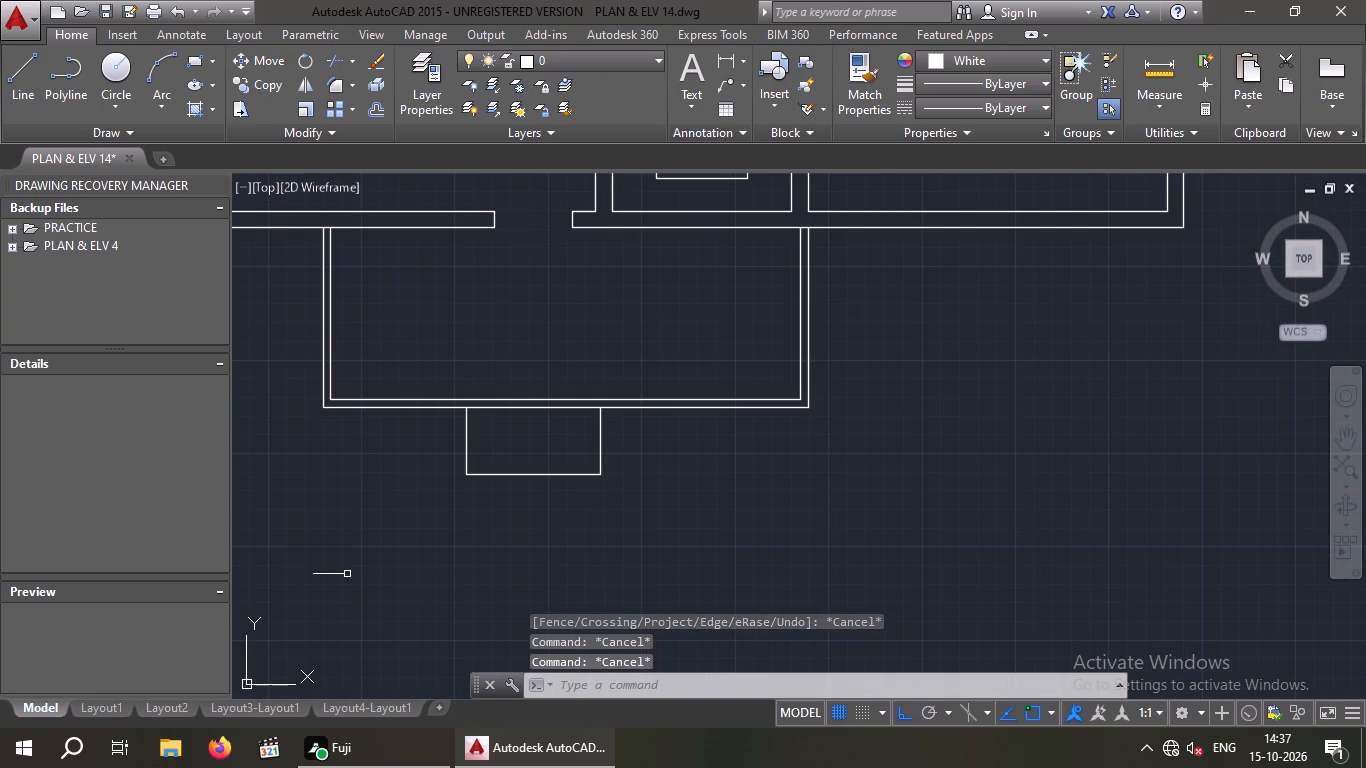
key("o")
key("Return")
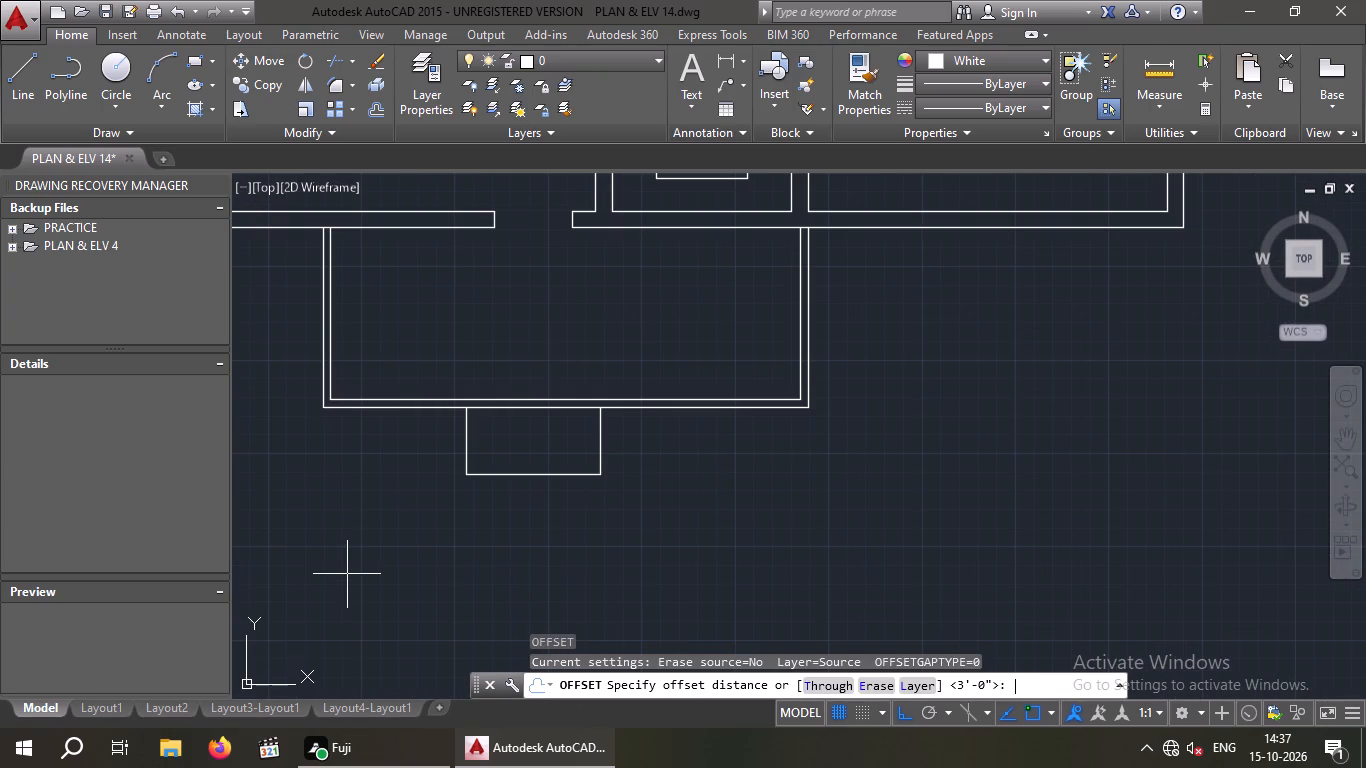
key("5")
key("shift+quotedbl")
key("Return")
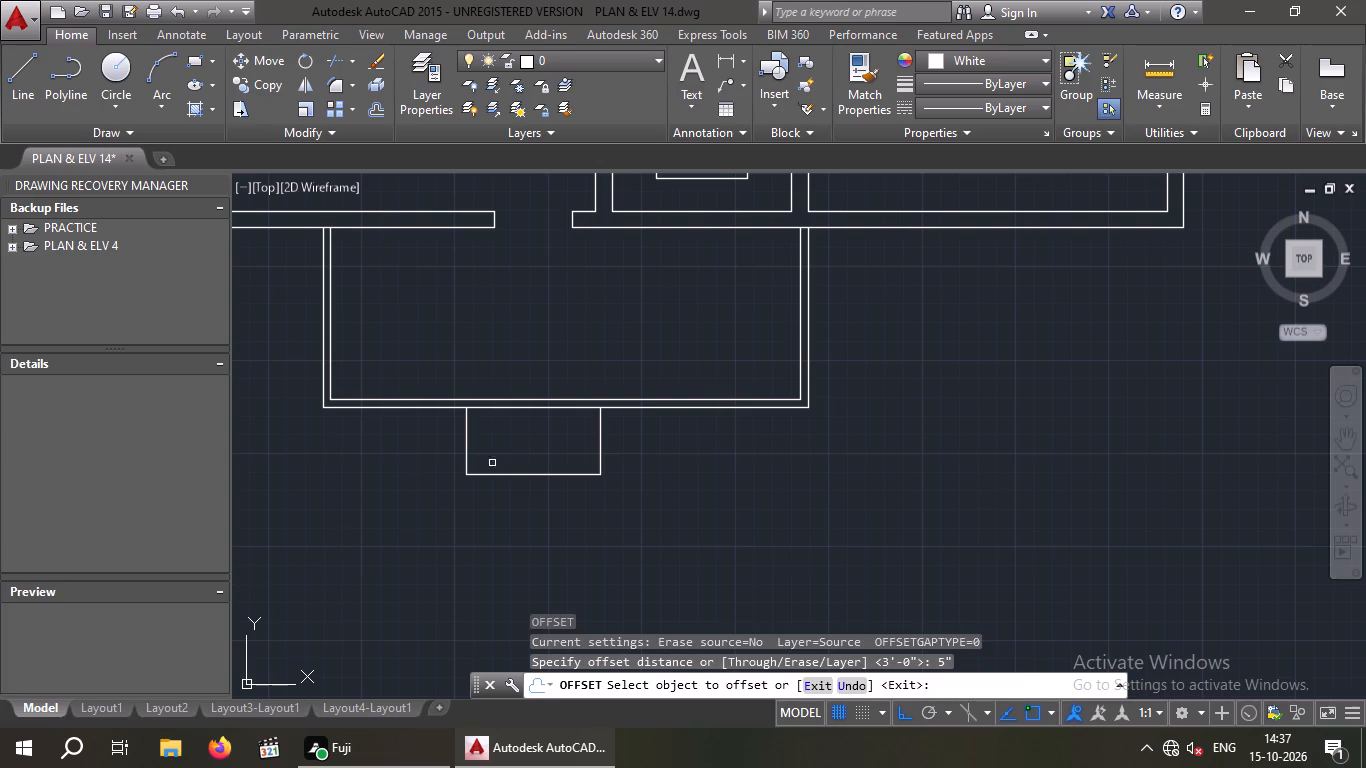
left_click(467, 442)
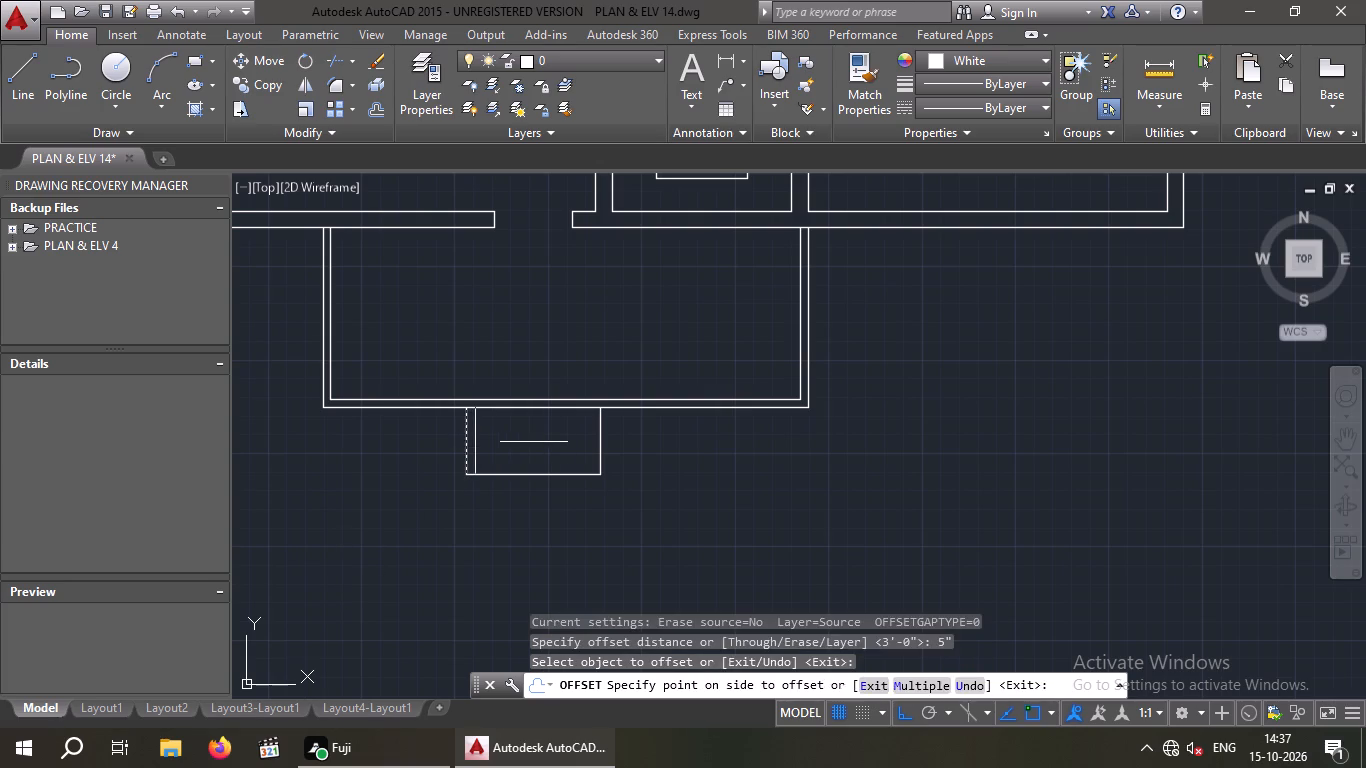
left_click(532, 442)
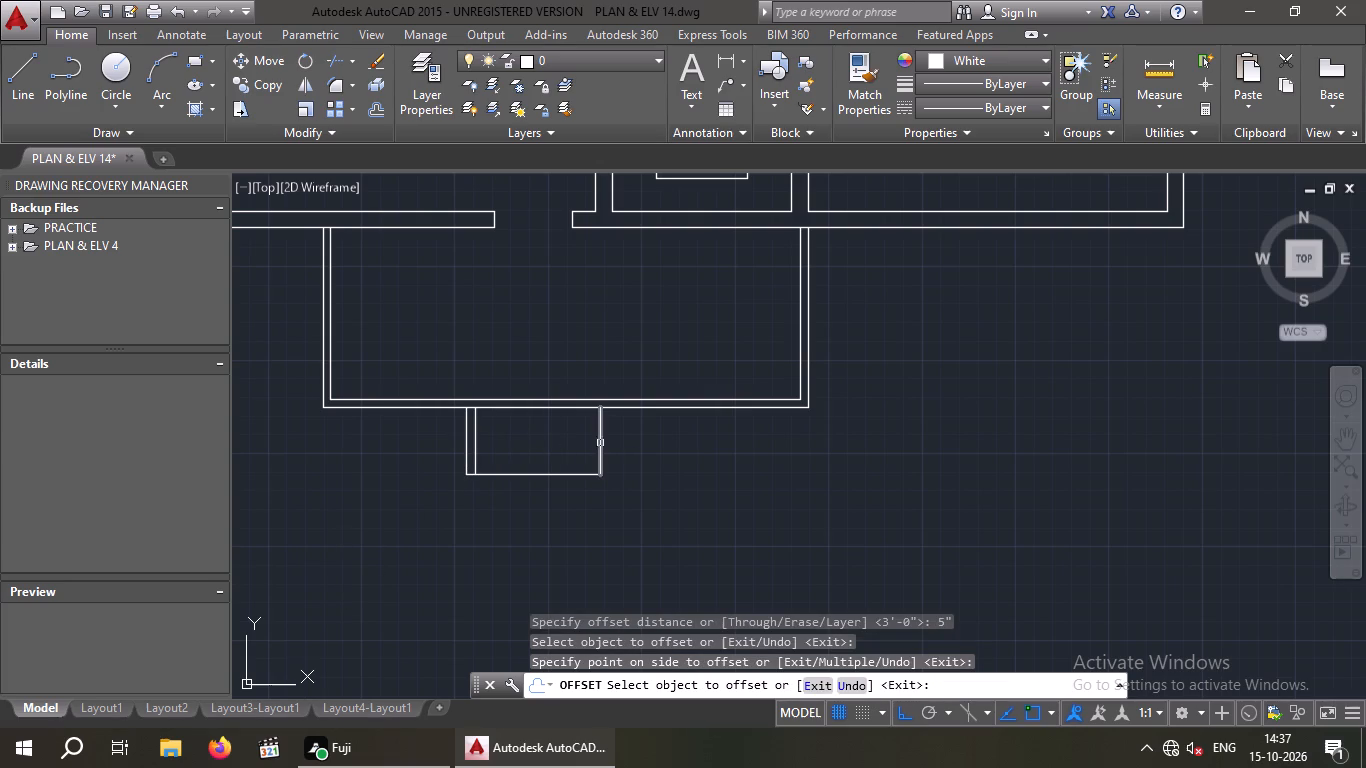
left_click_drag(600, 442, 551, 456)
left_click(536, 459)
key("Escape")
key("Escape")
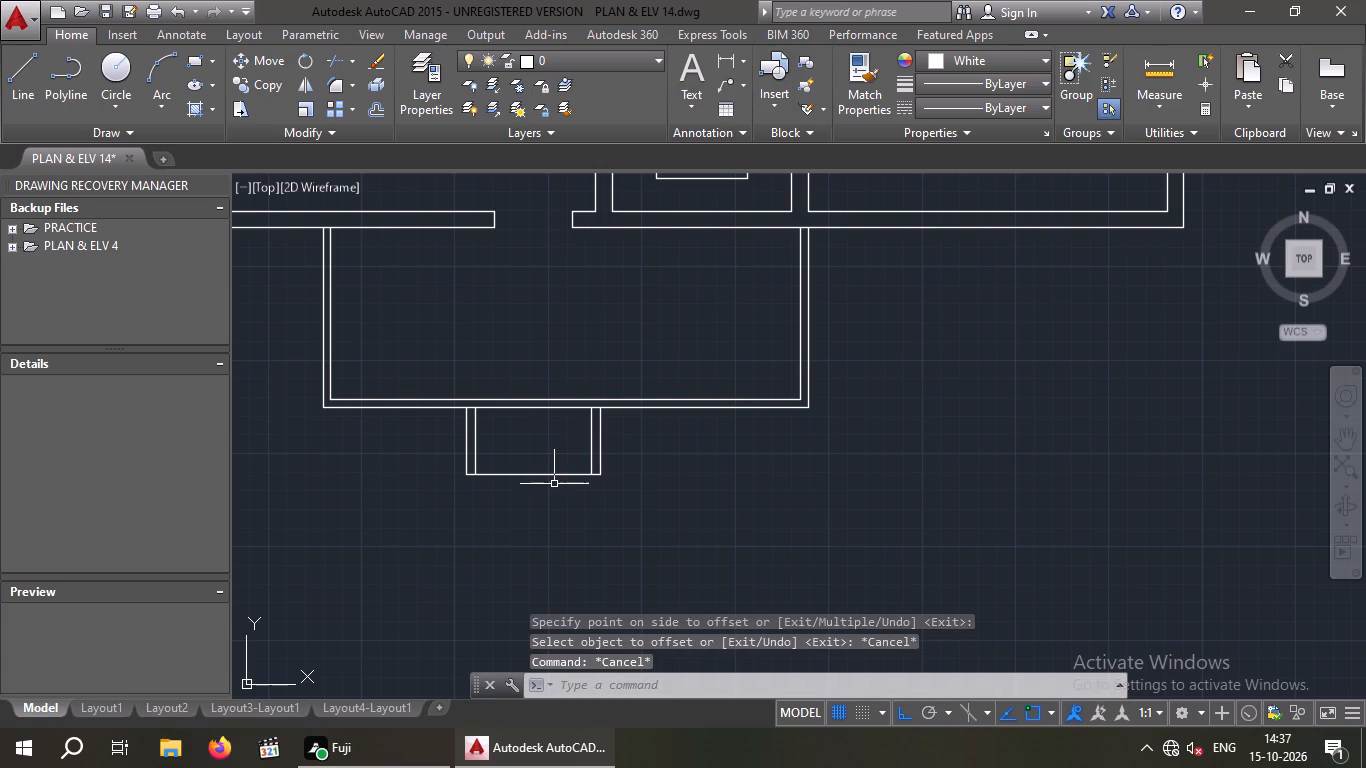
Offset the projection's front edge 9" toward the porch three times in succession to form the step lines.
key("o")
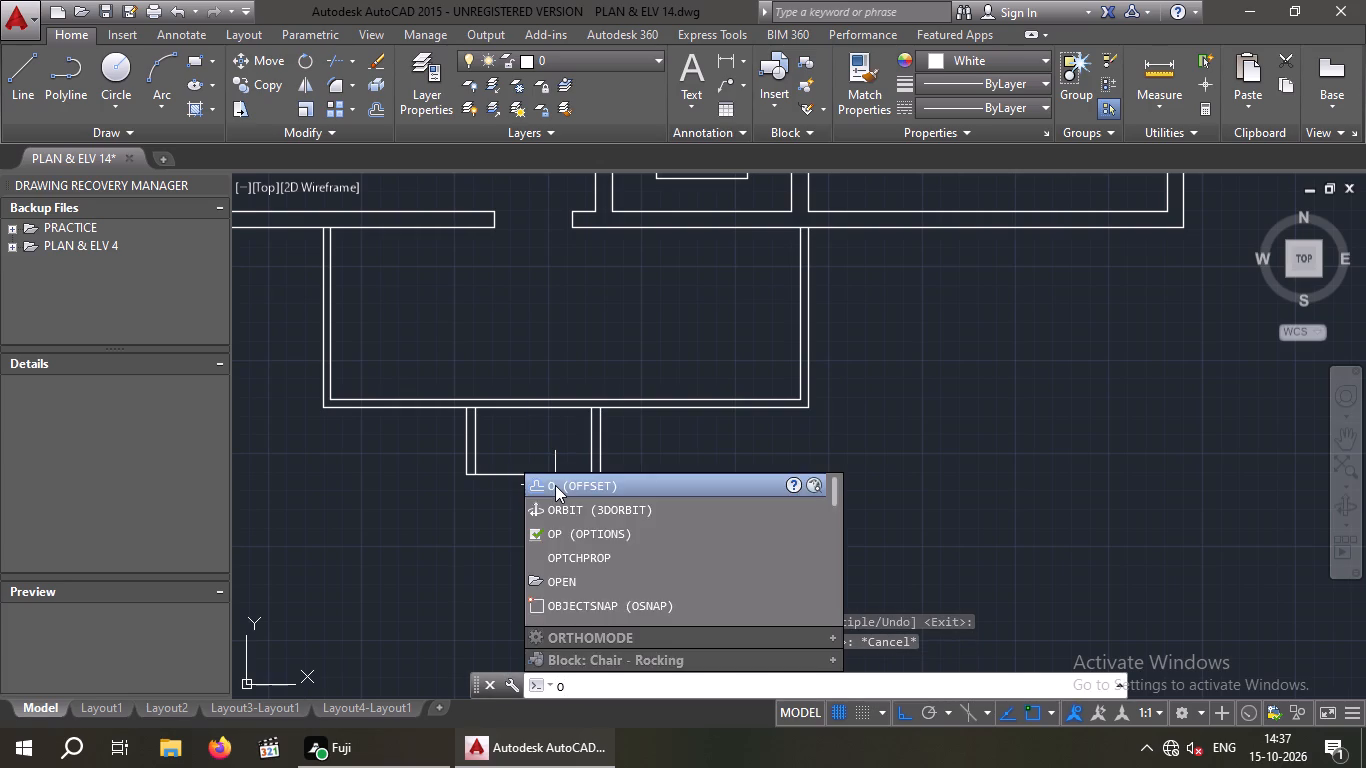
key("Return")
key("9")
key("shift+quotedbl")
key("Return")
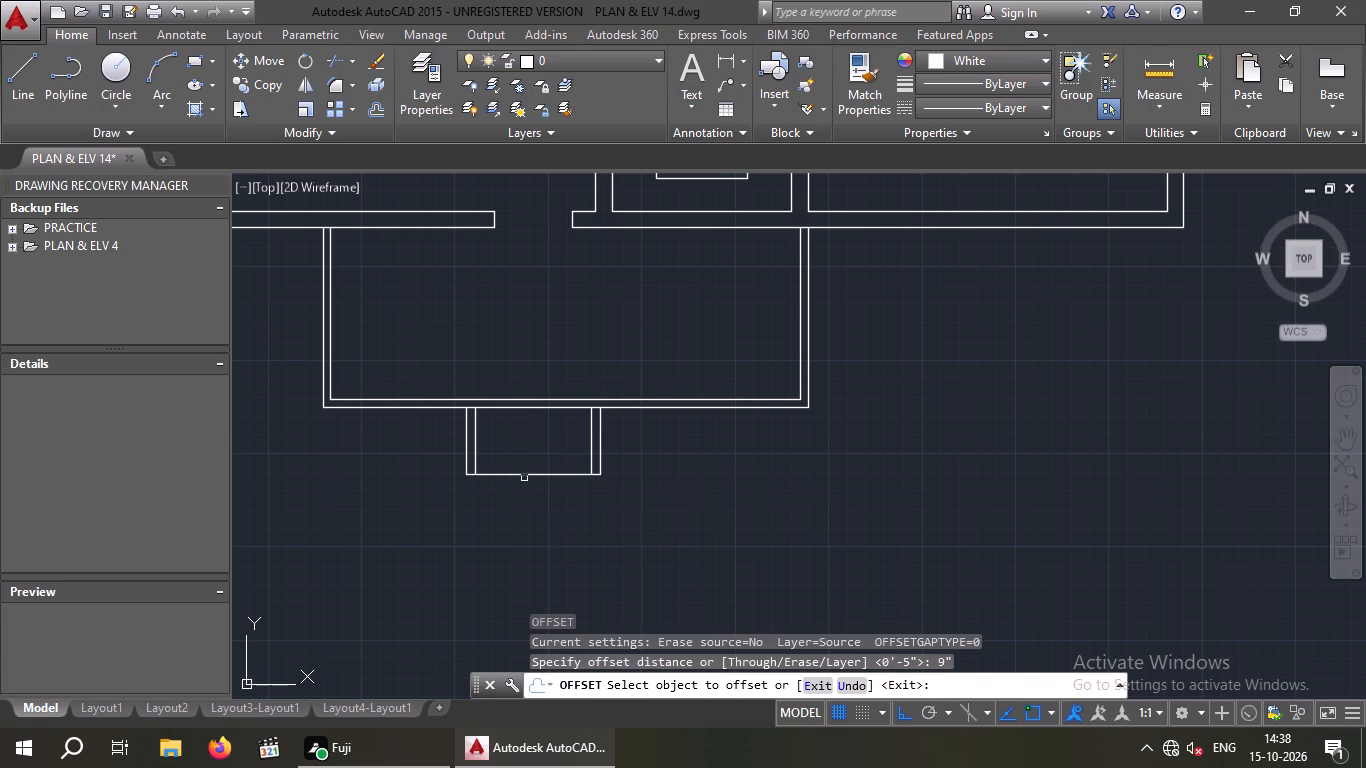
left_click(524, 478)
left_click(526, 449)
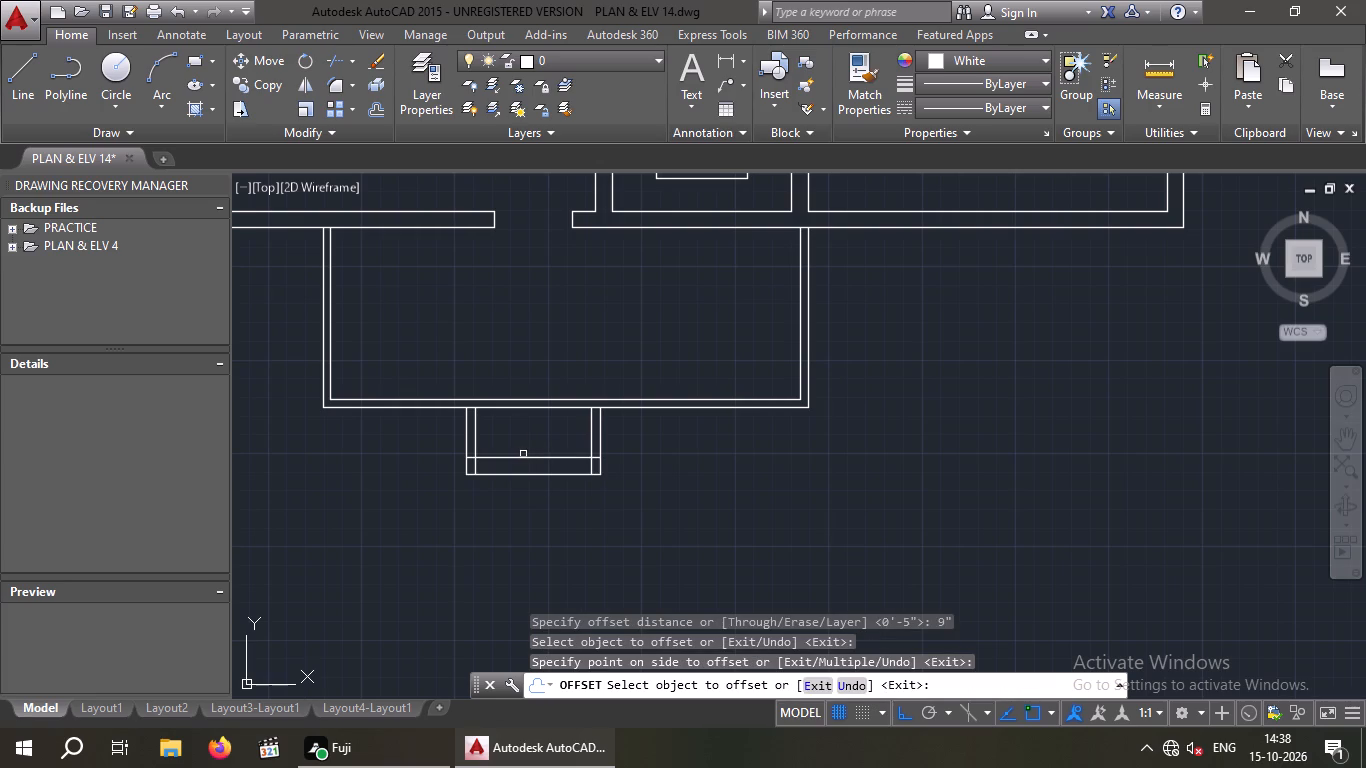
left_click(531, 457)
left_click(533, 415)
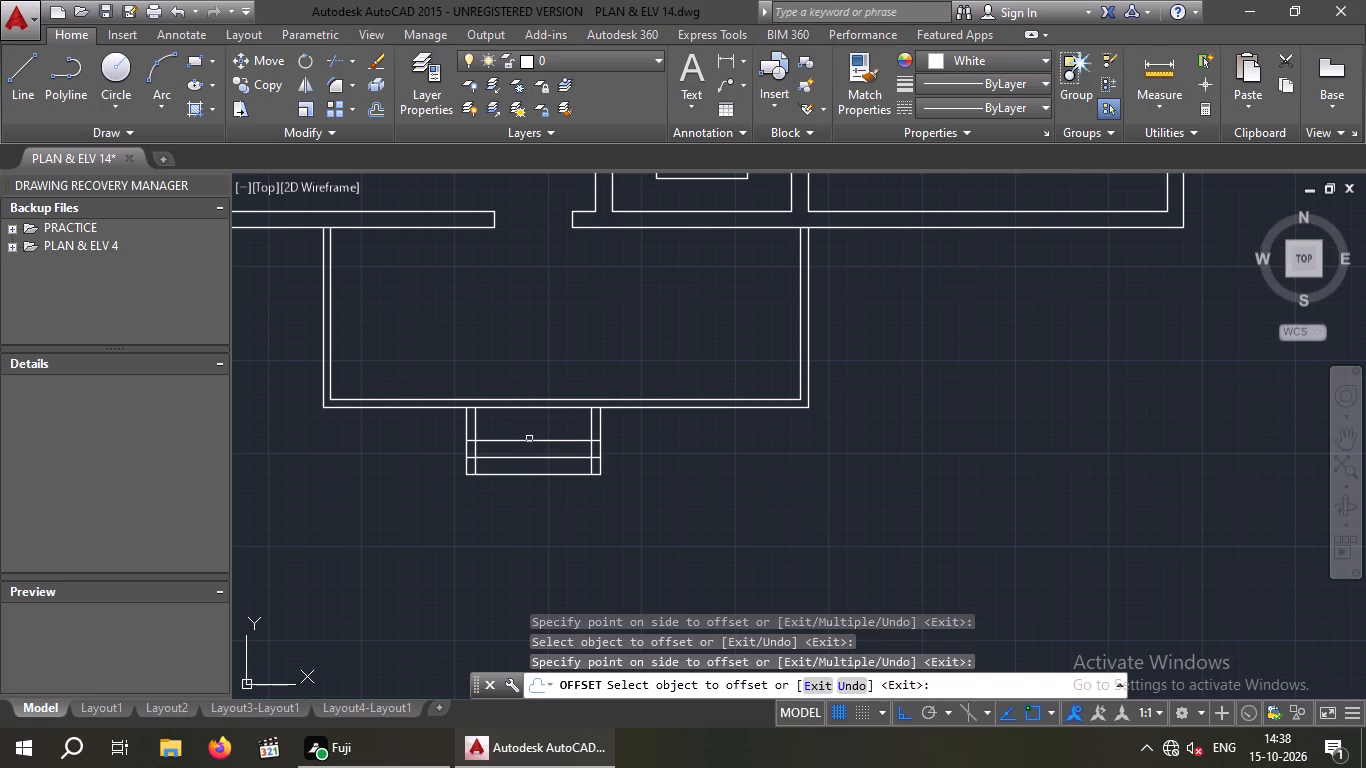
left_click(529, 440)
left_click(529, 428)
key("Escape")
key("Escape")
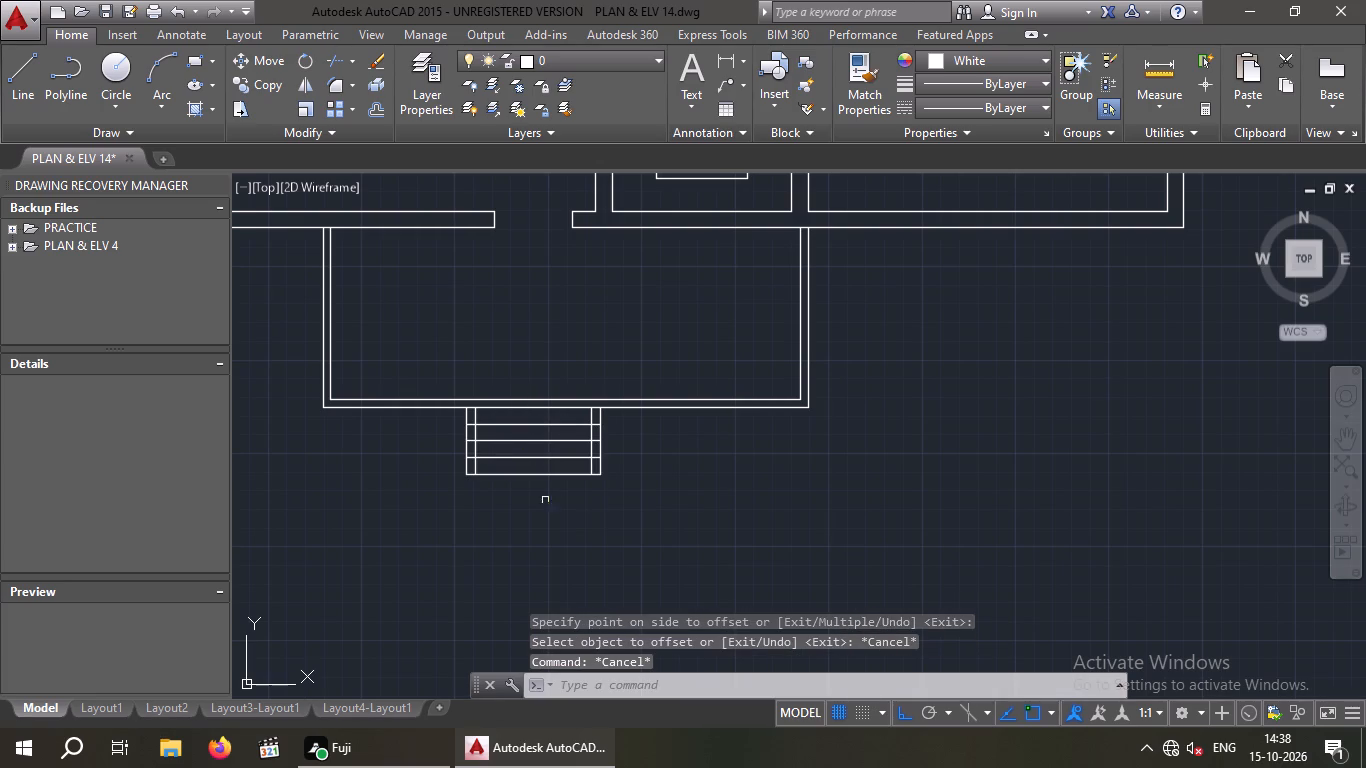
Trim away the parts of the three step lines that lie between the side line pairs at both ends.
type("TR")
key("space")
key("space")
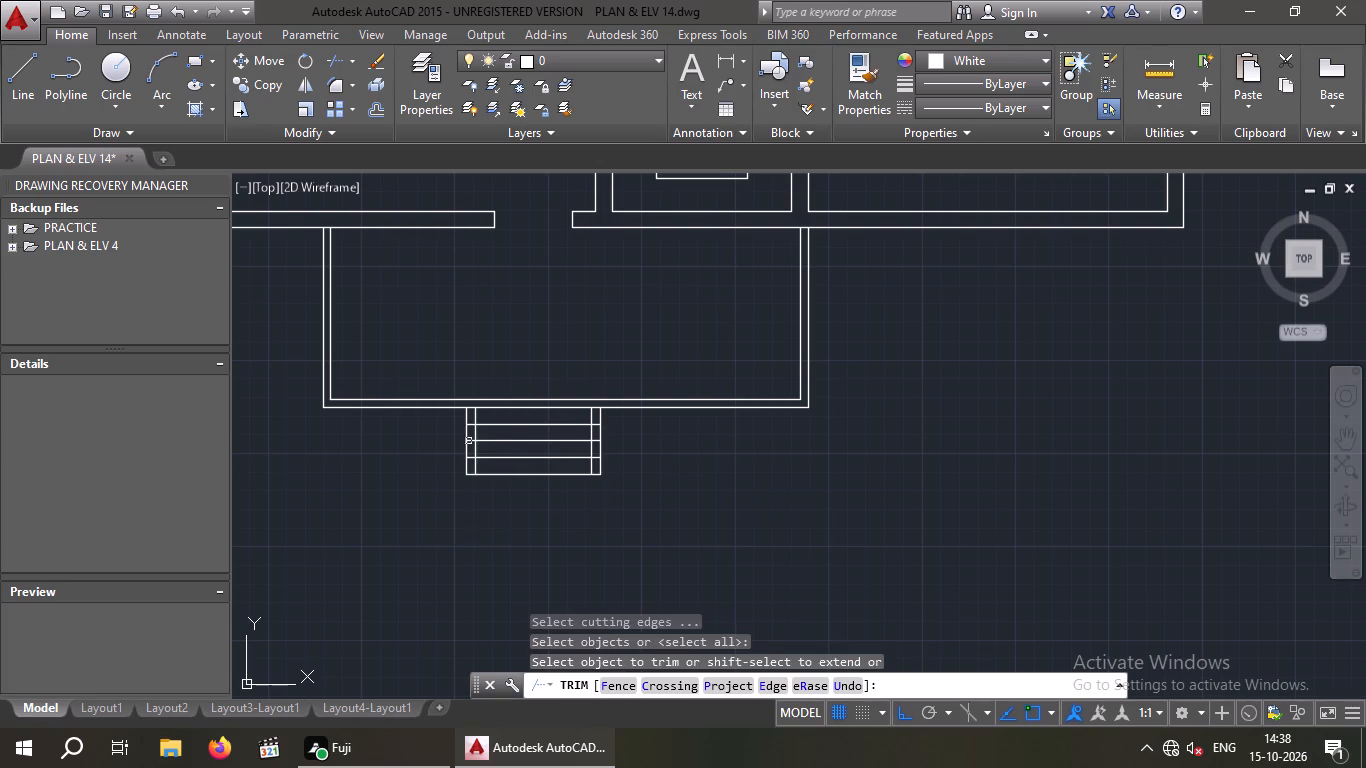
scroll(467, 440, "up", 4)
left_click_drag(492, 587, 476, 533)
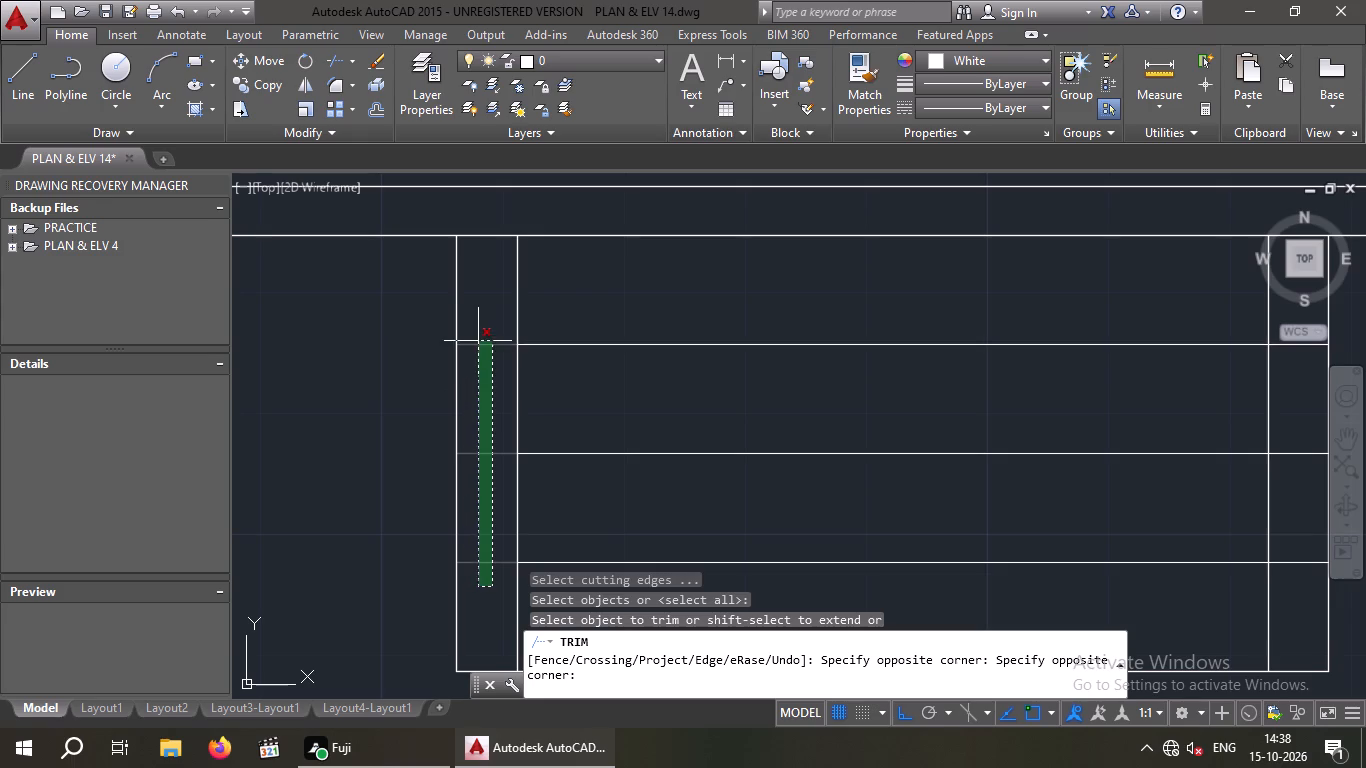
left_click(481, 329)
scroll(480, 334, "down", 4)
scroll(614, 362, "up", 4)
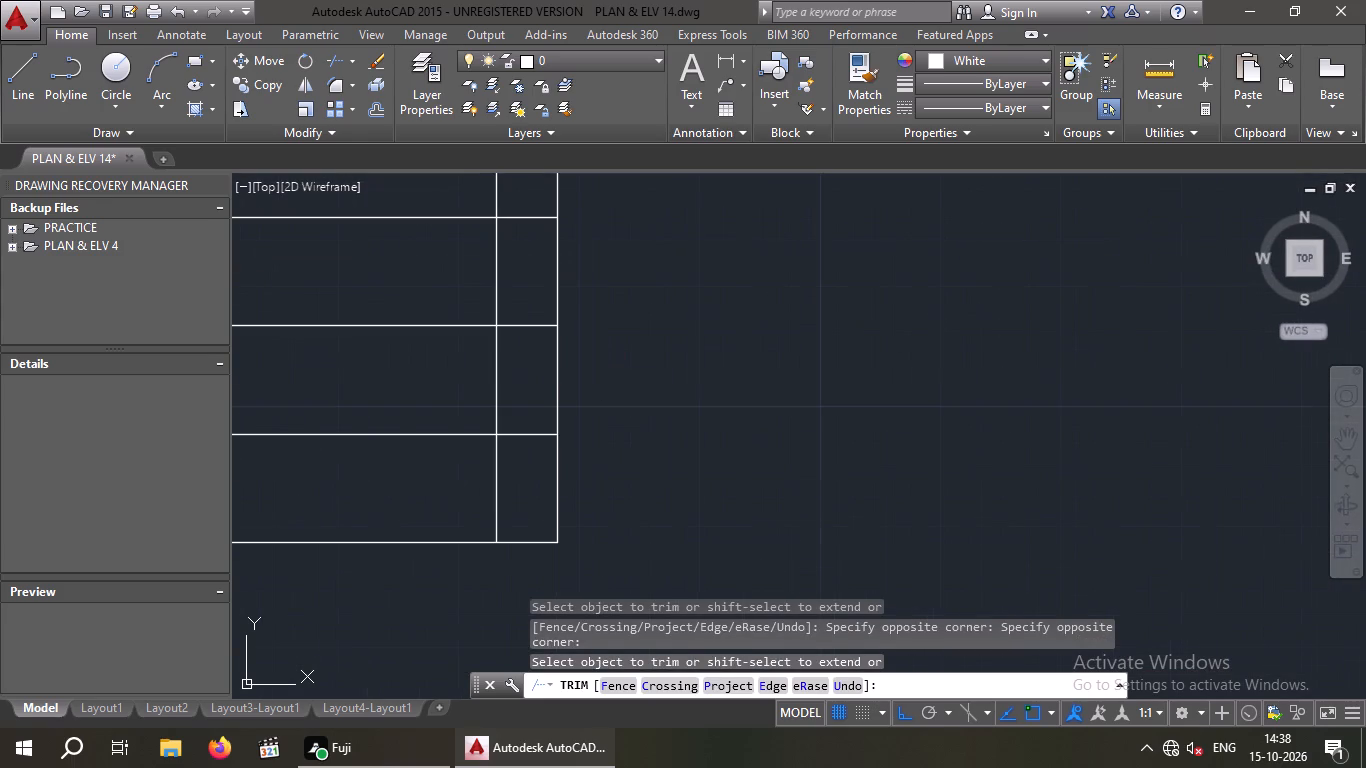
left_click_drag(538, 460, 526, 417)
left_click(515, 203)
scroll(526, 221, "down", 2)
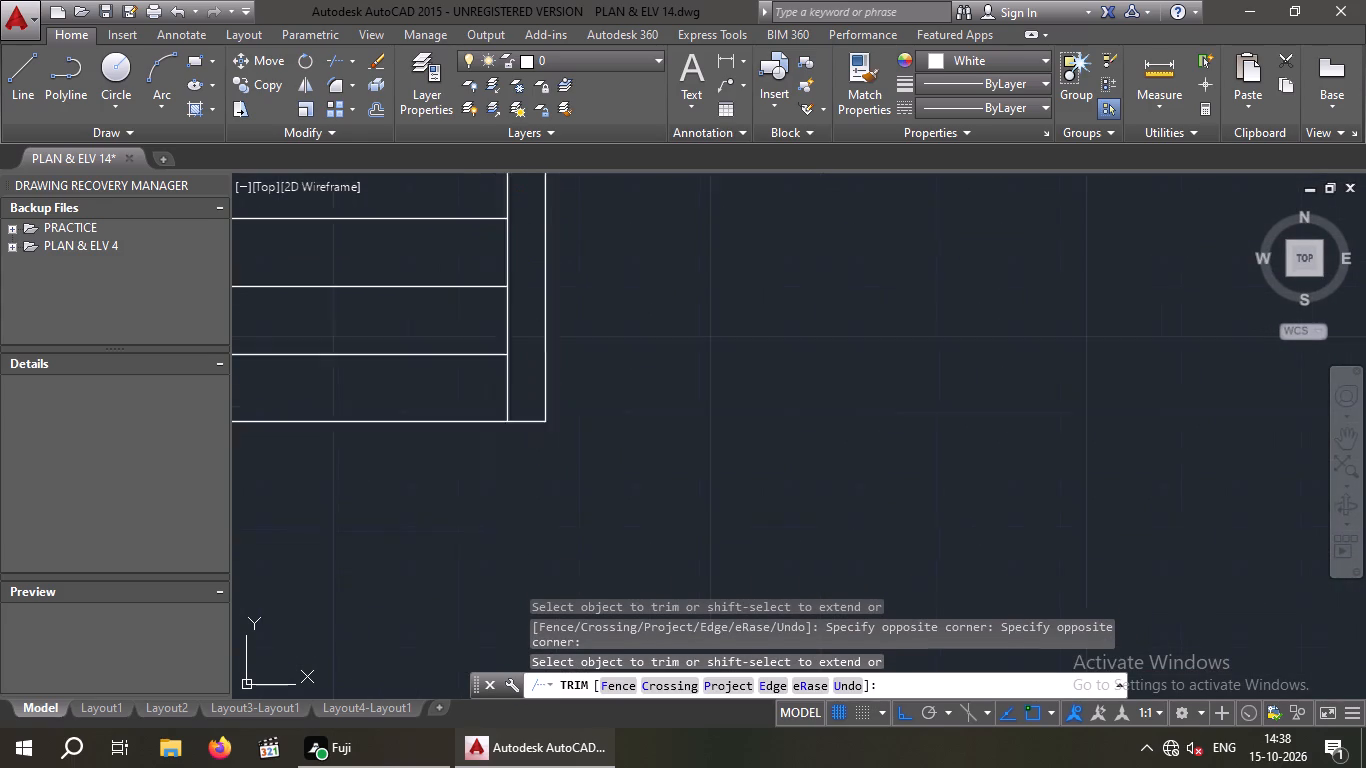
scroll(529, 231, "down", 2)
middle_click_drag(645, 279, 617, 426)
scroll(612, 414, "down", 2)
middle_click_drag(628, 455, 590, 472)
scroll(621, 472, "down", 1)
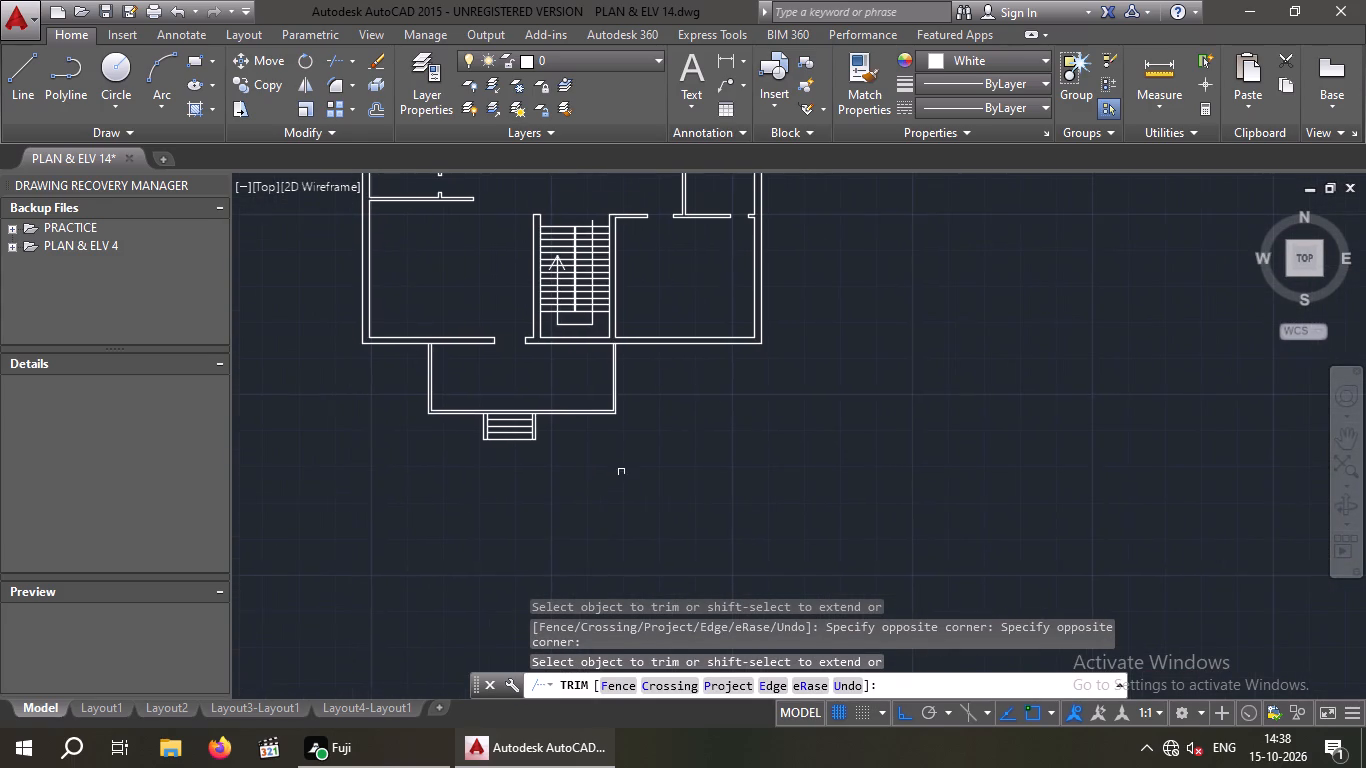
middle_click_drag(622, 472, 560, 477)
key("Escape")
key("Escape")
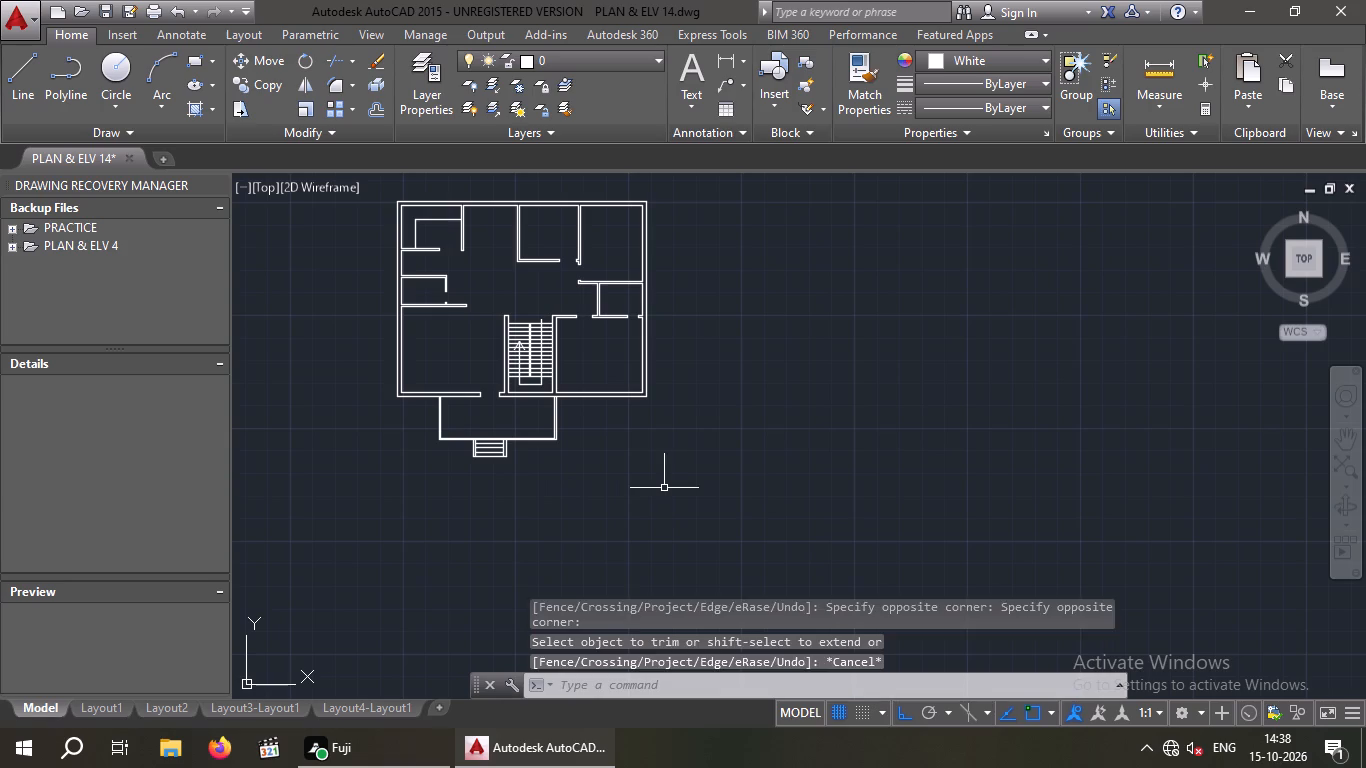
key("Escape")
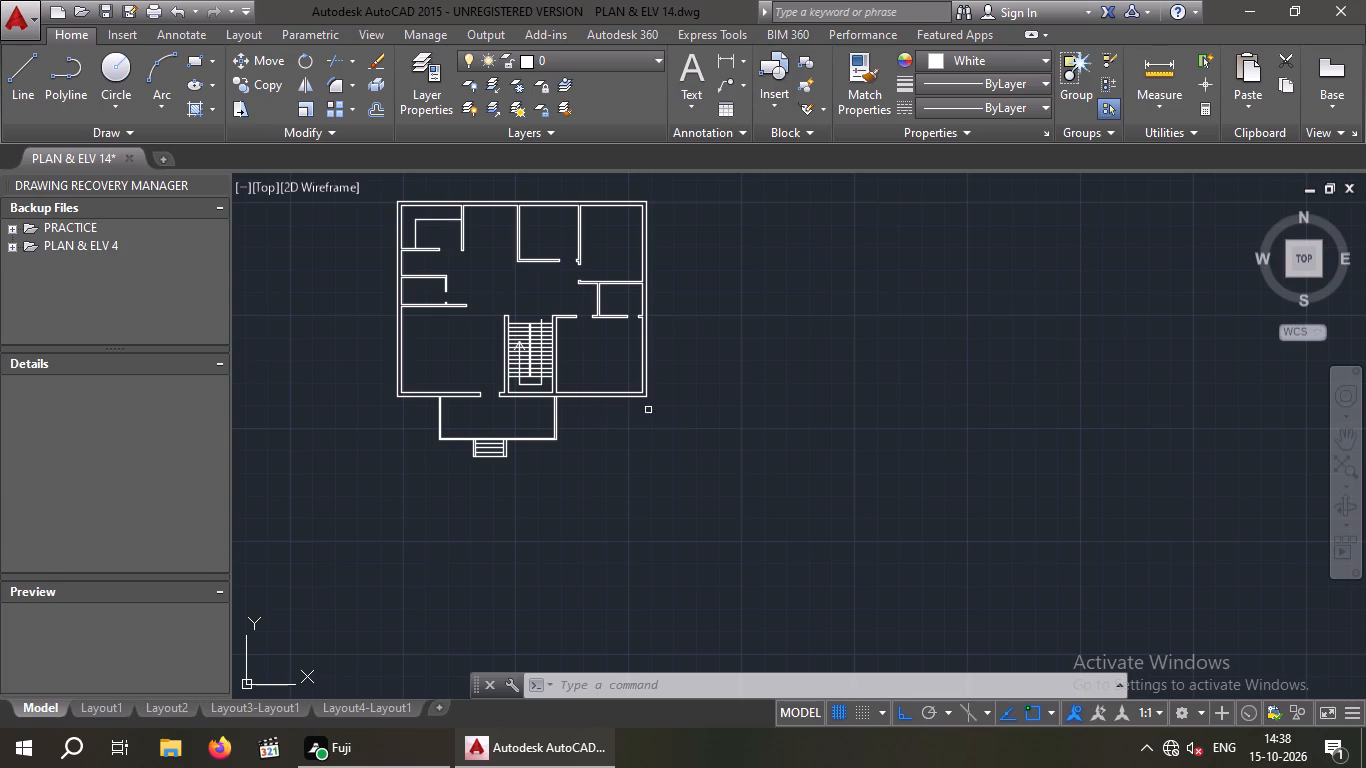
Draw a three-sided outline around the porch, going 16' out from the house's front corner, across, and back to the opposite corner.
left_click(10, 70)
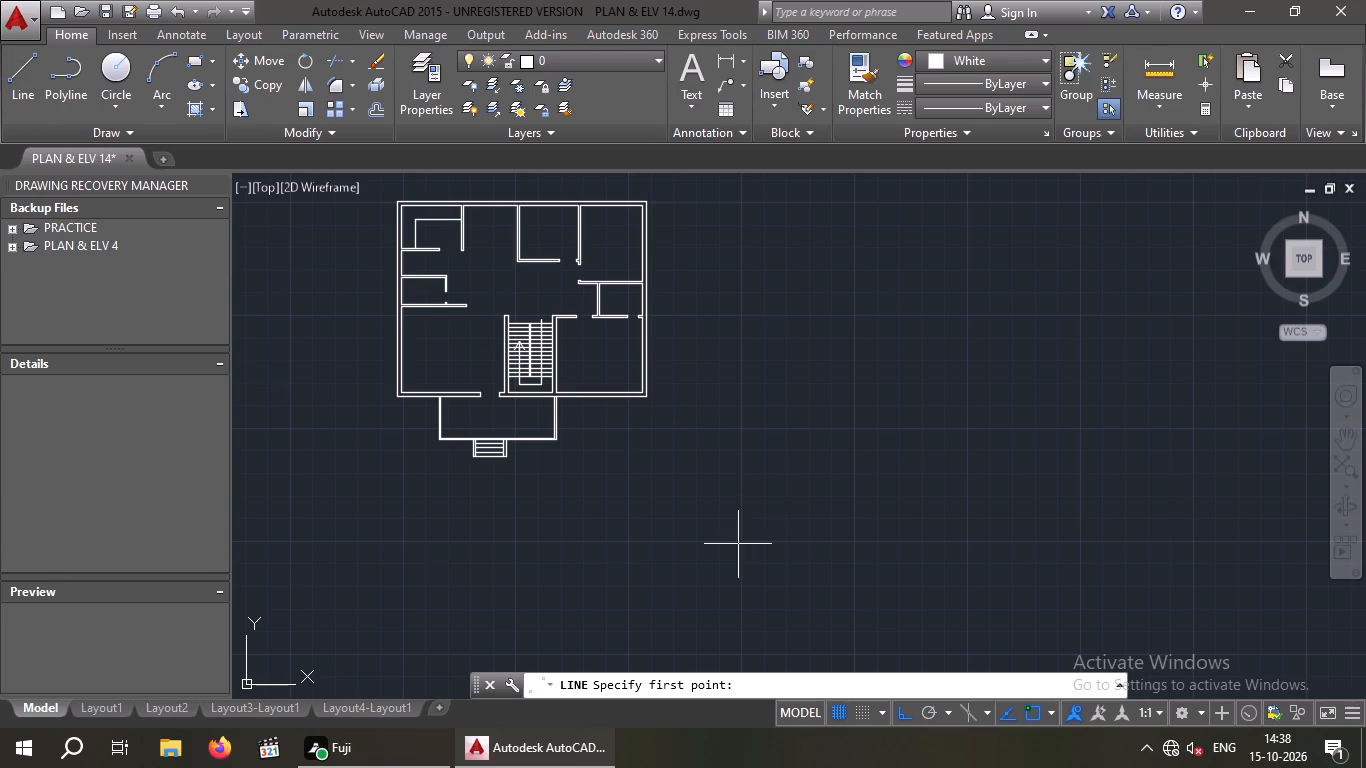
scroll(641, 461, "up", 2)
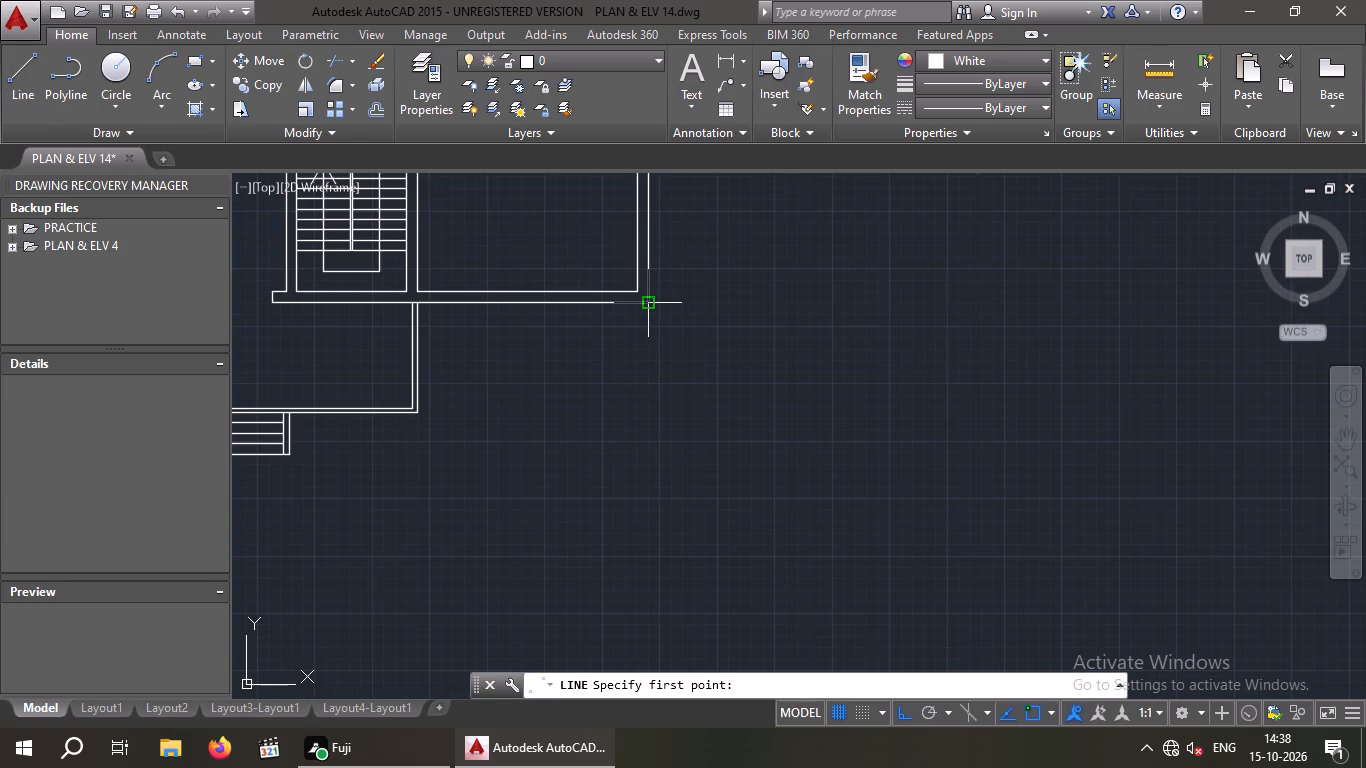
left_click(652, 299)
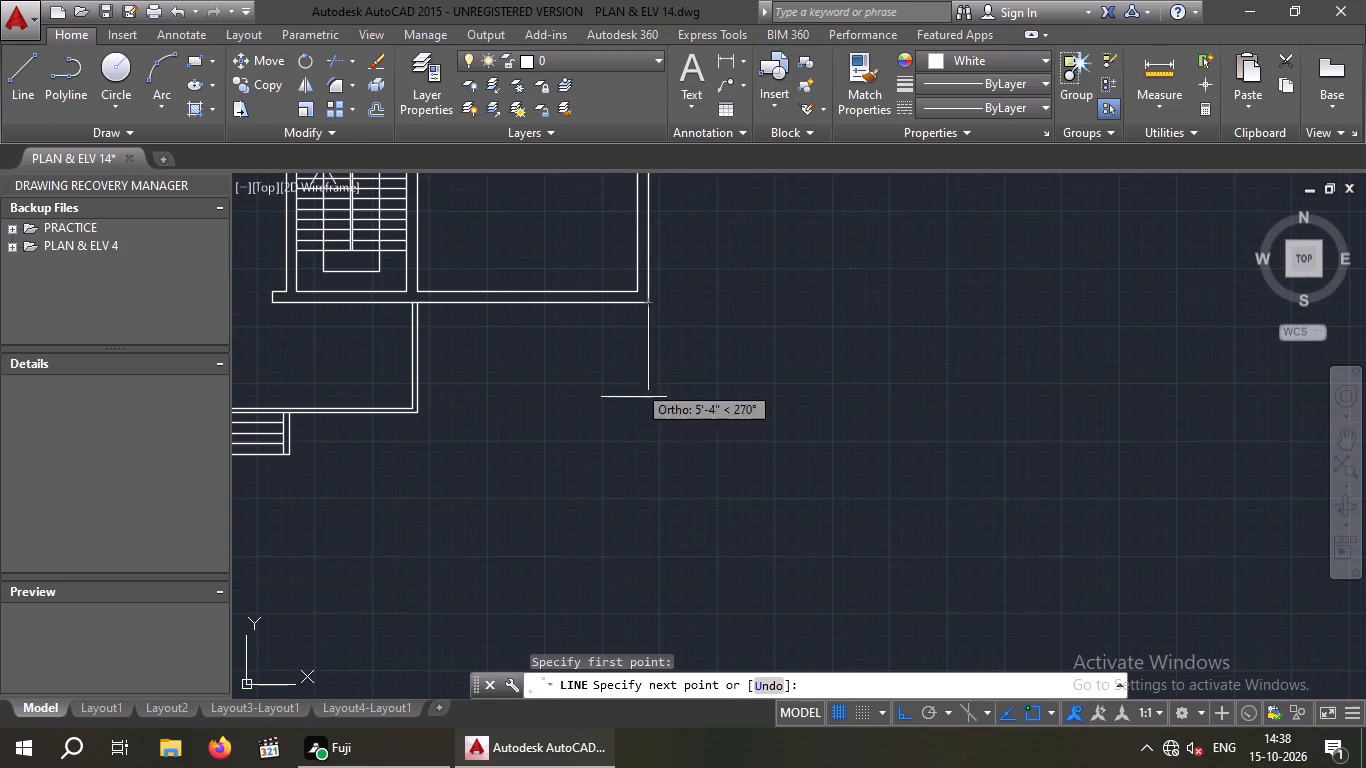
type("16")
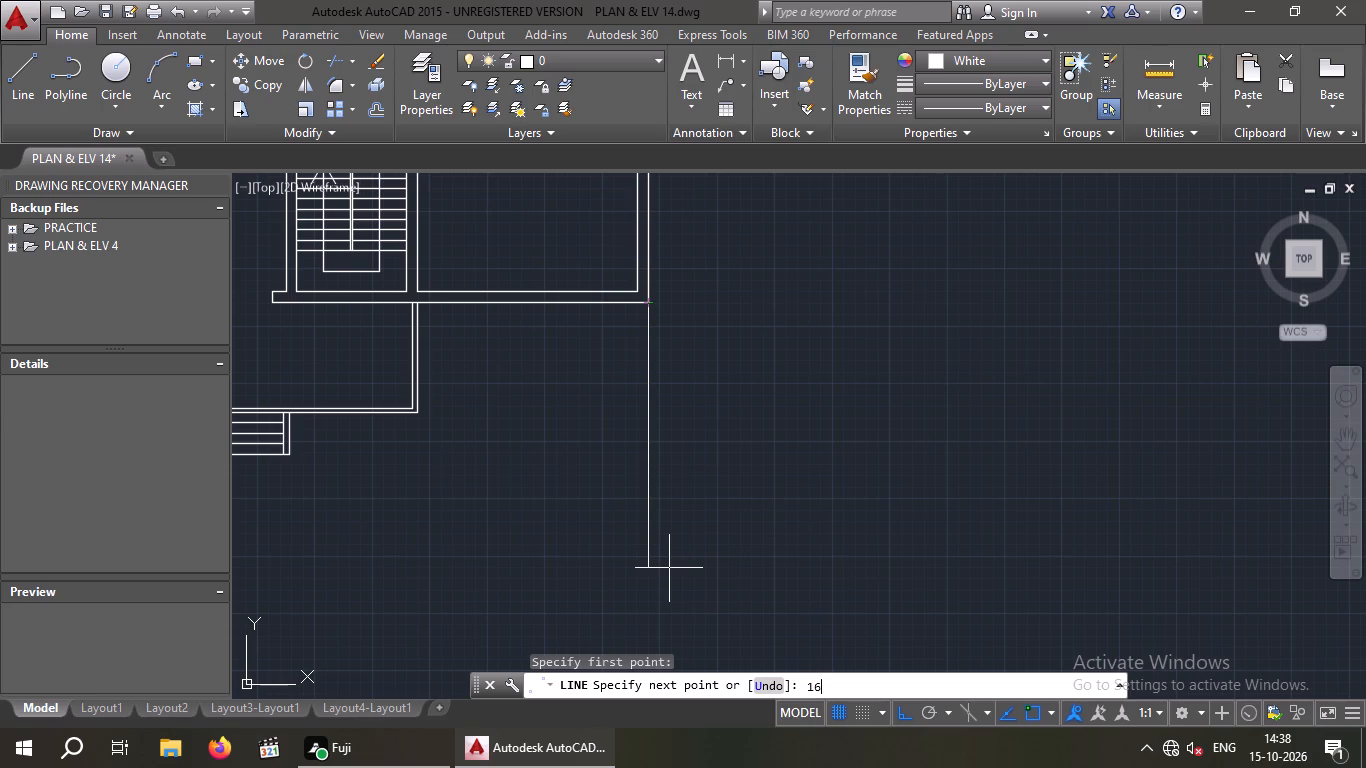
key("apostrophe")
key("Return")
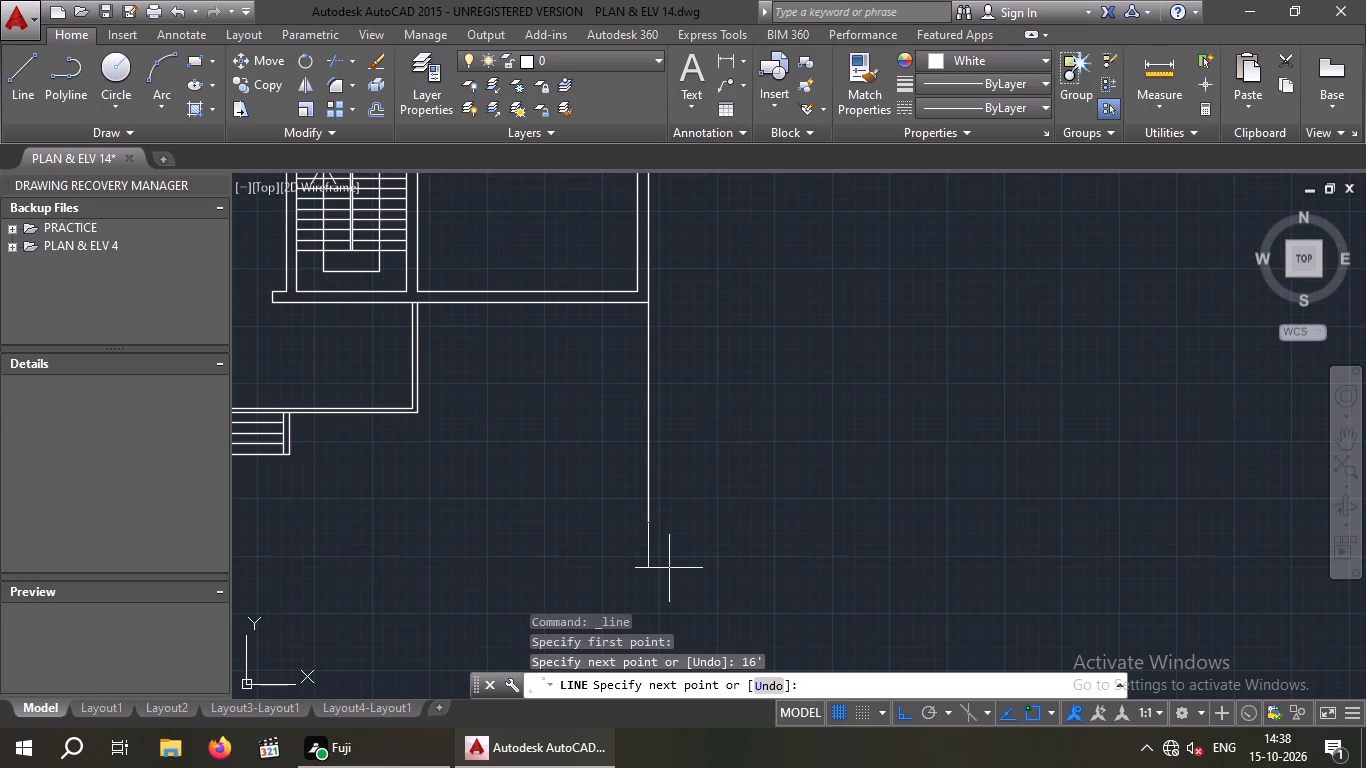
scroll(711, 582, "down", 1)
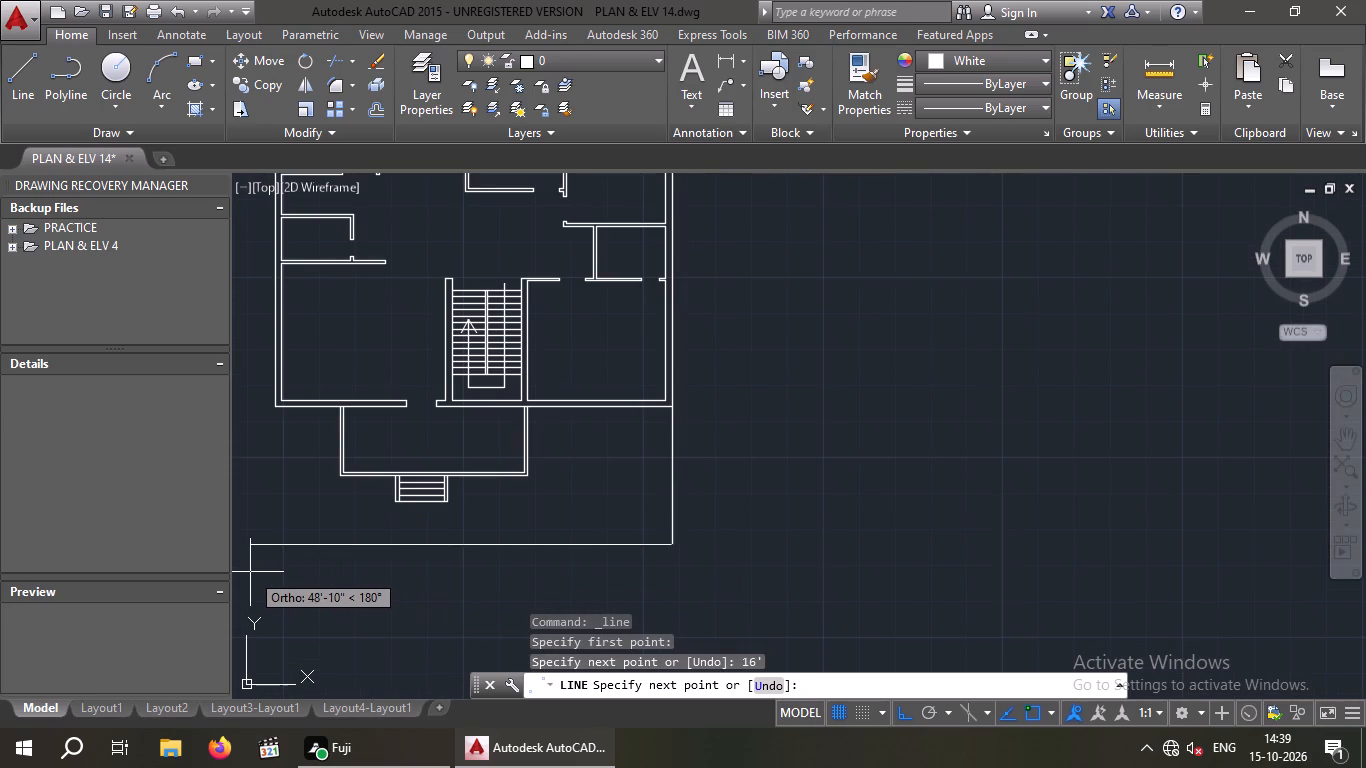
middle_click_drag(250, 571, 407, 568)
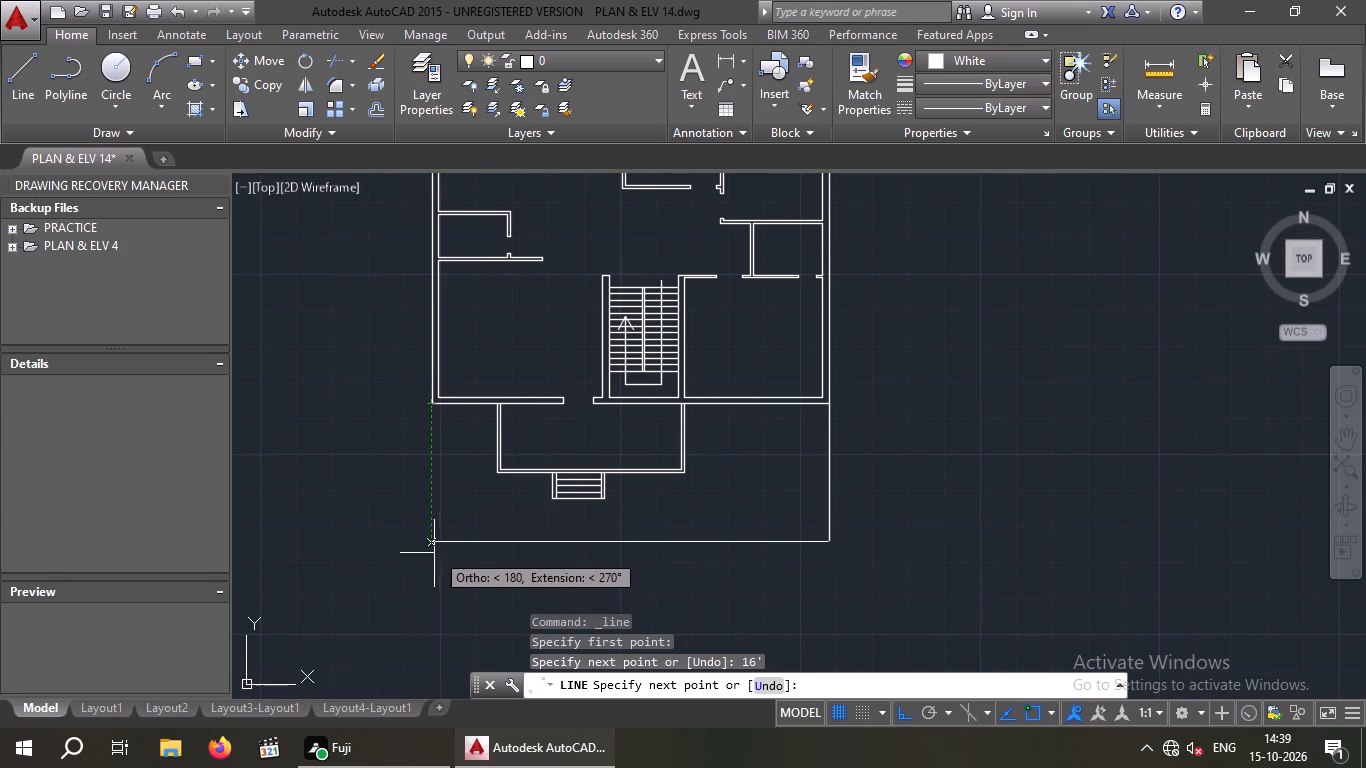
left_click(431, 540)
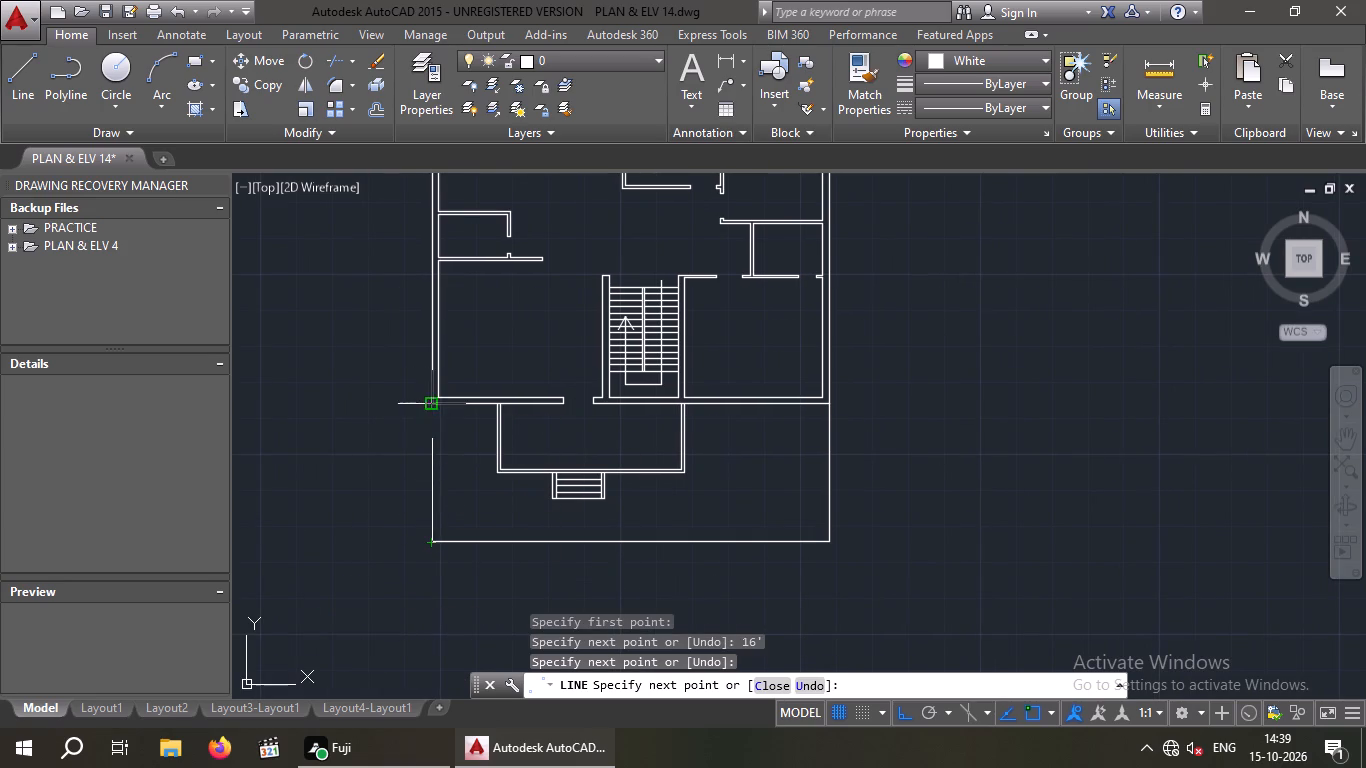
scroll(430, 410, "up", 3)
left_click(430, 386)
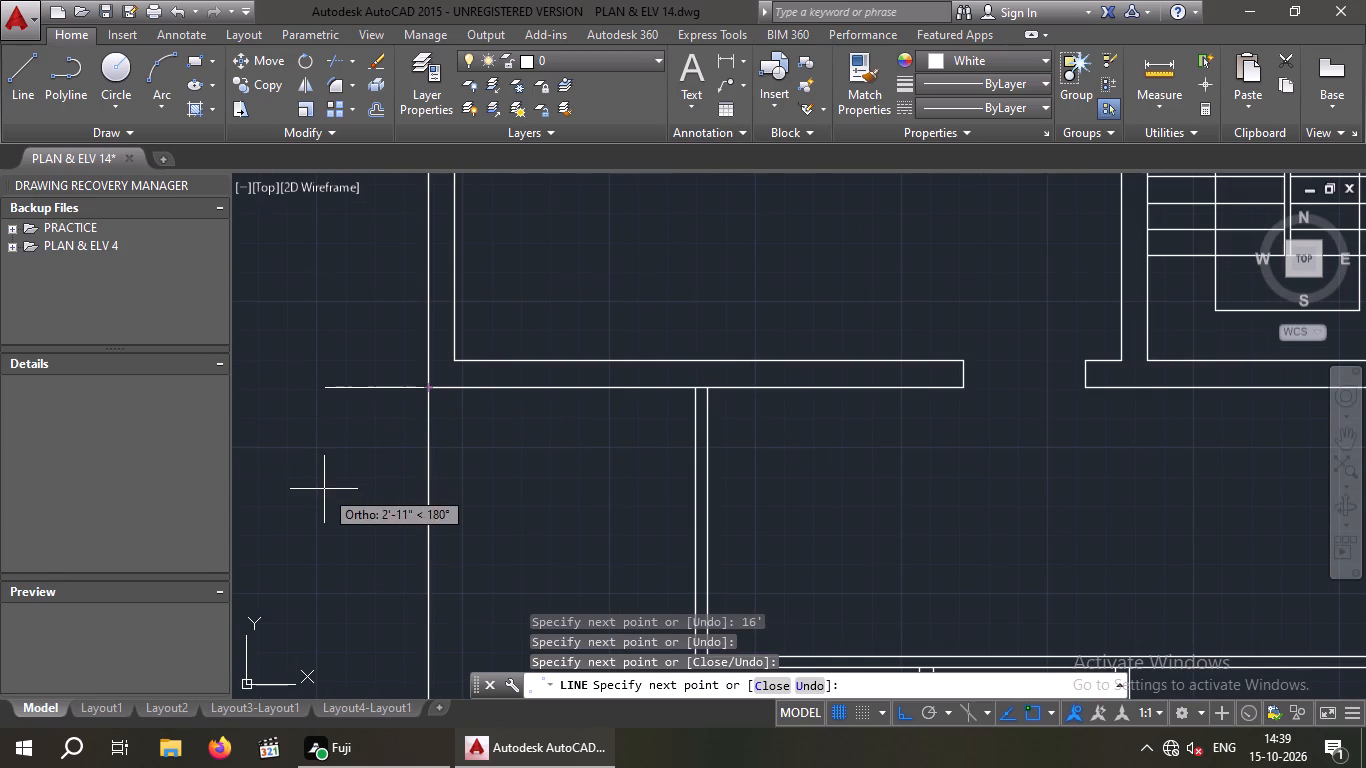
key("Escape")
Offset the stair-side partition face that meets the rear wall, left of the top-middle room, 9" away from that room.
scroll(347, 509, "down", 1)
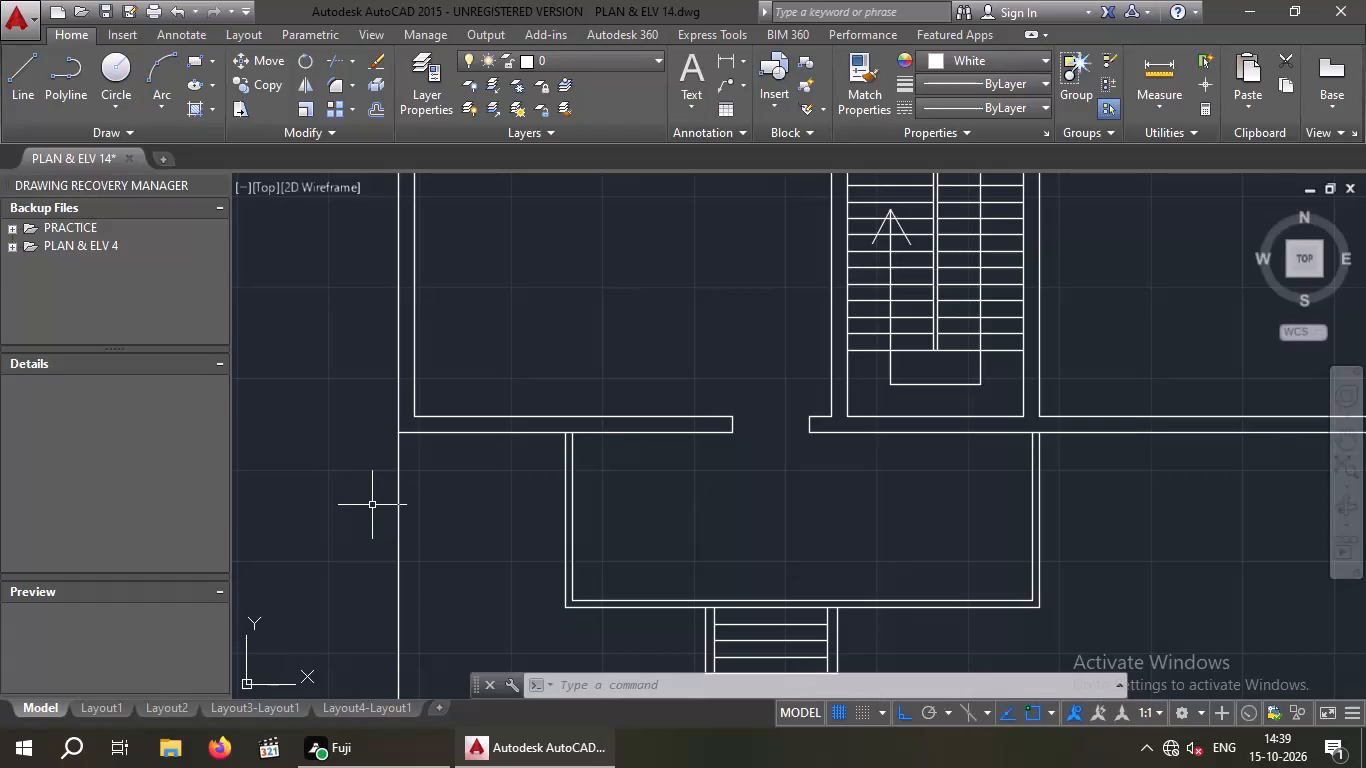
scroll(381, 492, "down", 2)
middle_click_drag(382, 490, 342, 640)
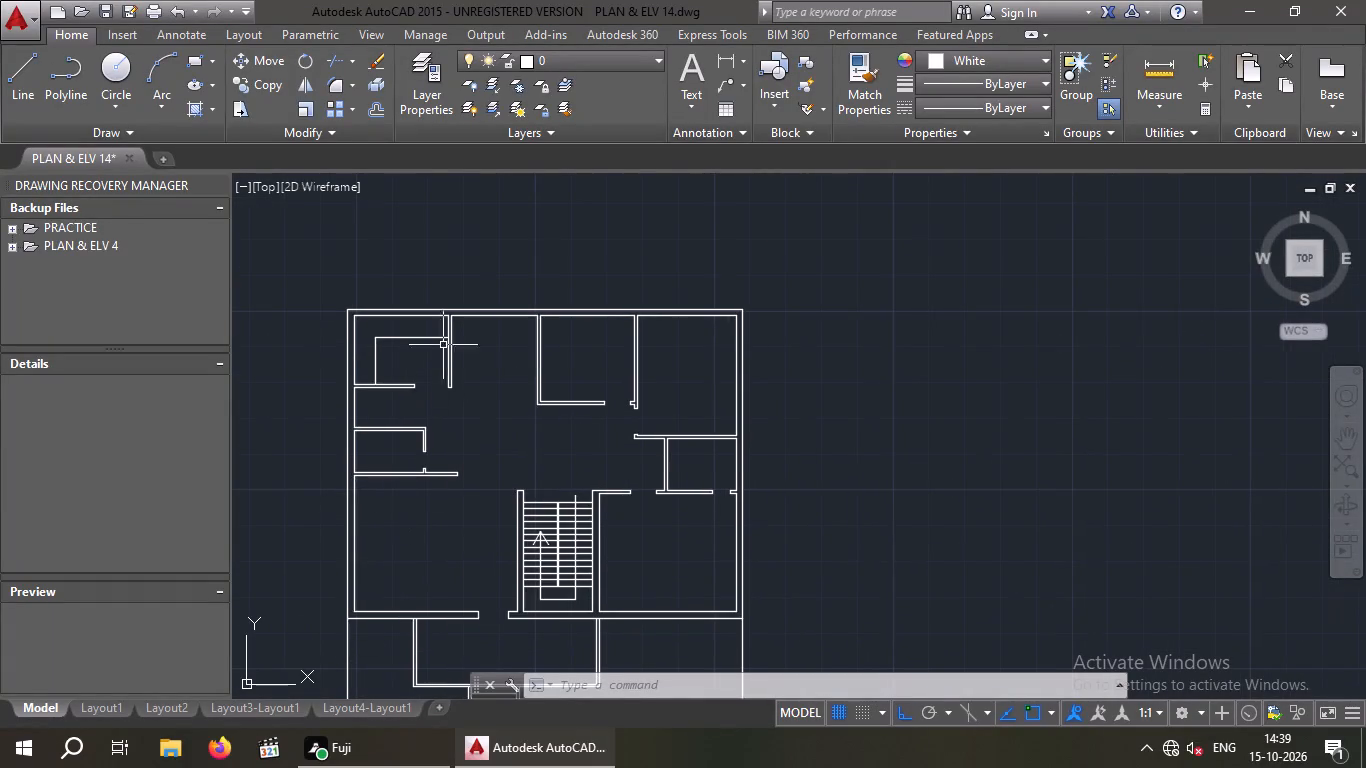
scroll(452, 326, "up", 2)
scroll(464, 327, "down", 1)
middle_click_drag(464, 339, 420, 444)
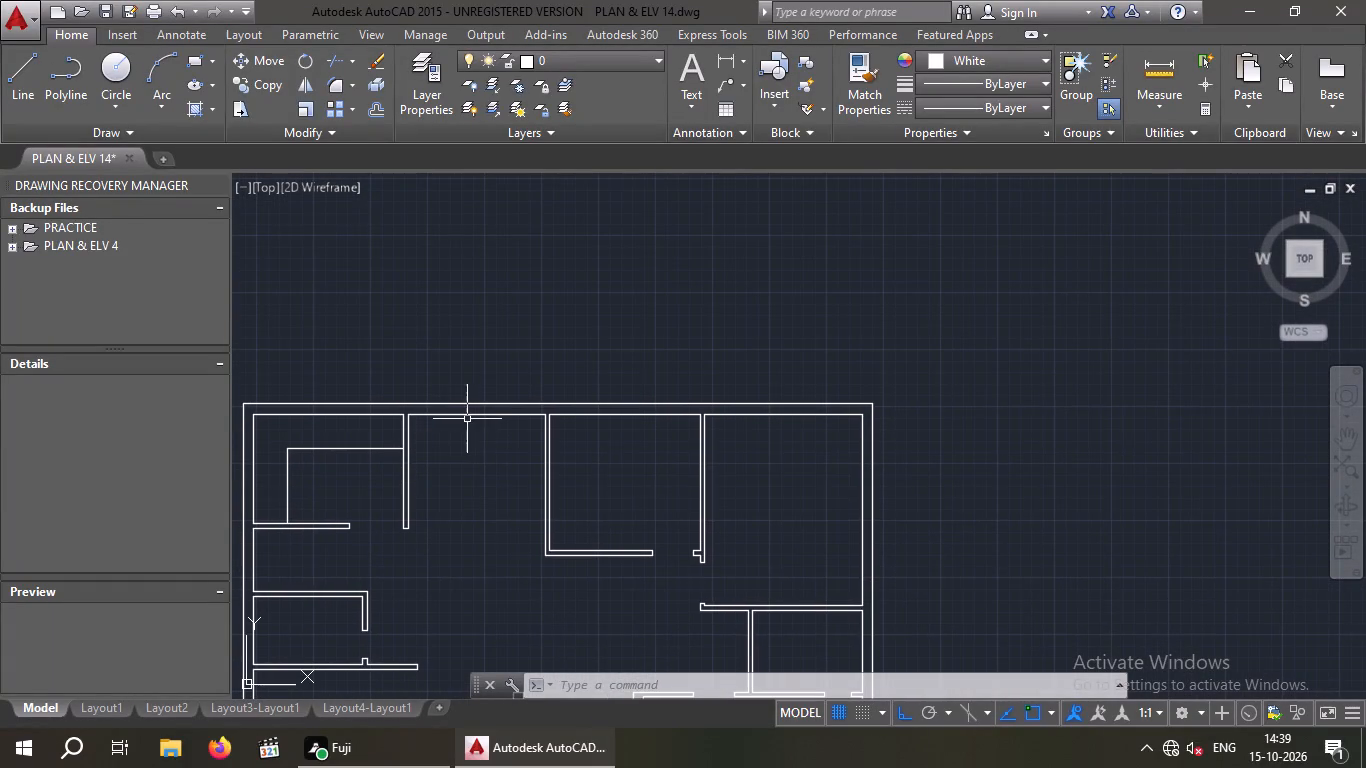
scroll(496, 414, "up", 1)
scroll(498, 414, "down", 1)
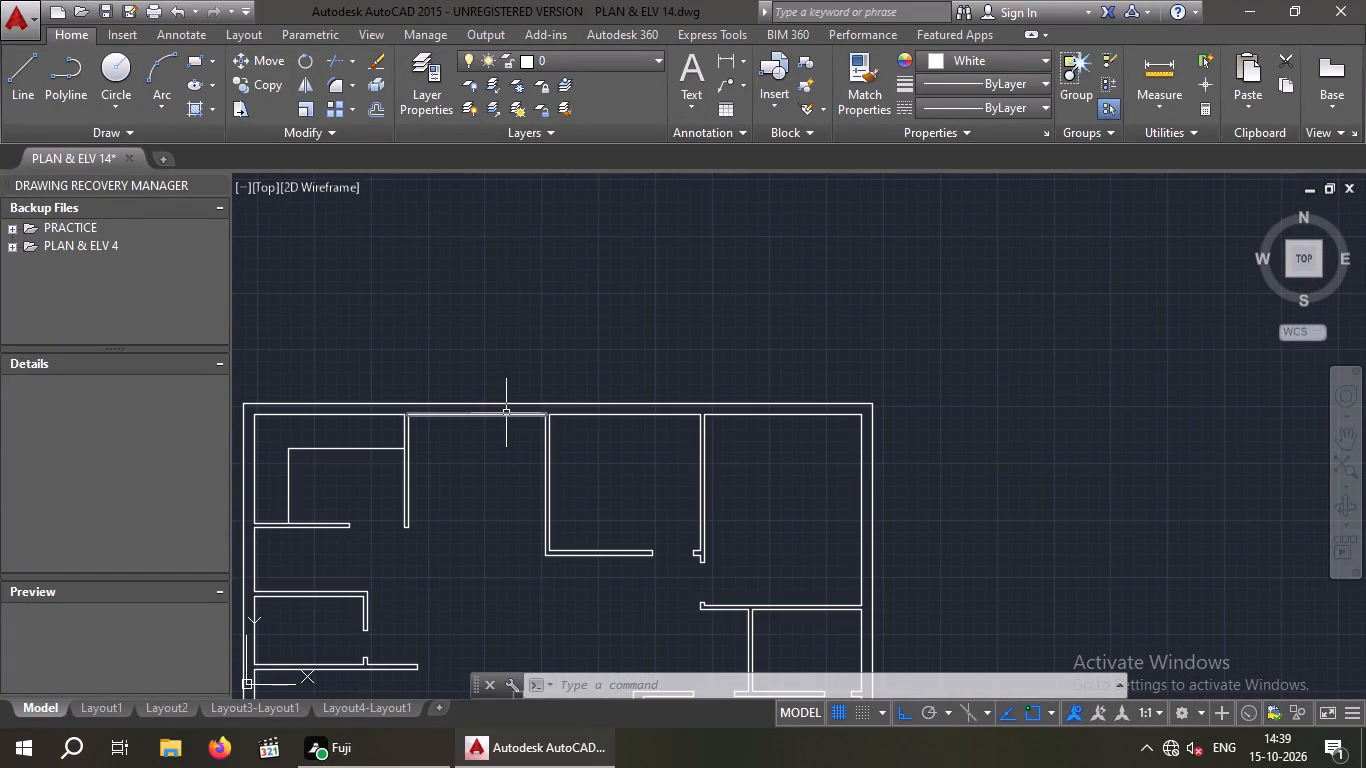
key("Escape")
key("Escape")
scroll(538, 424, "up", 2)
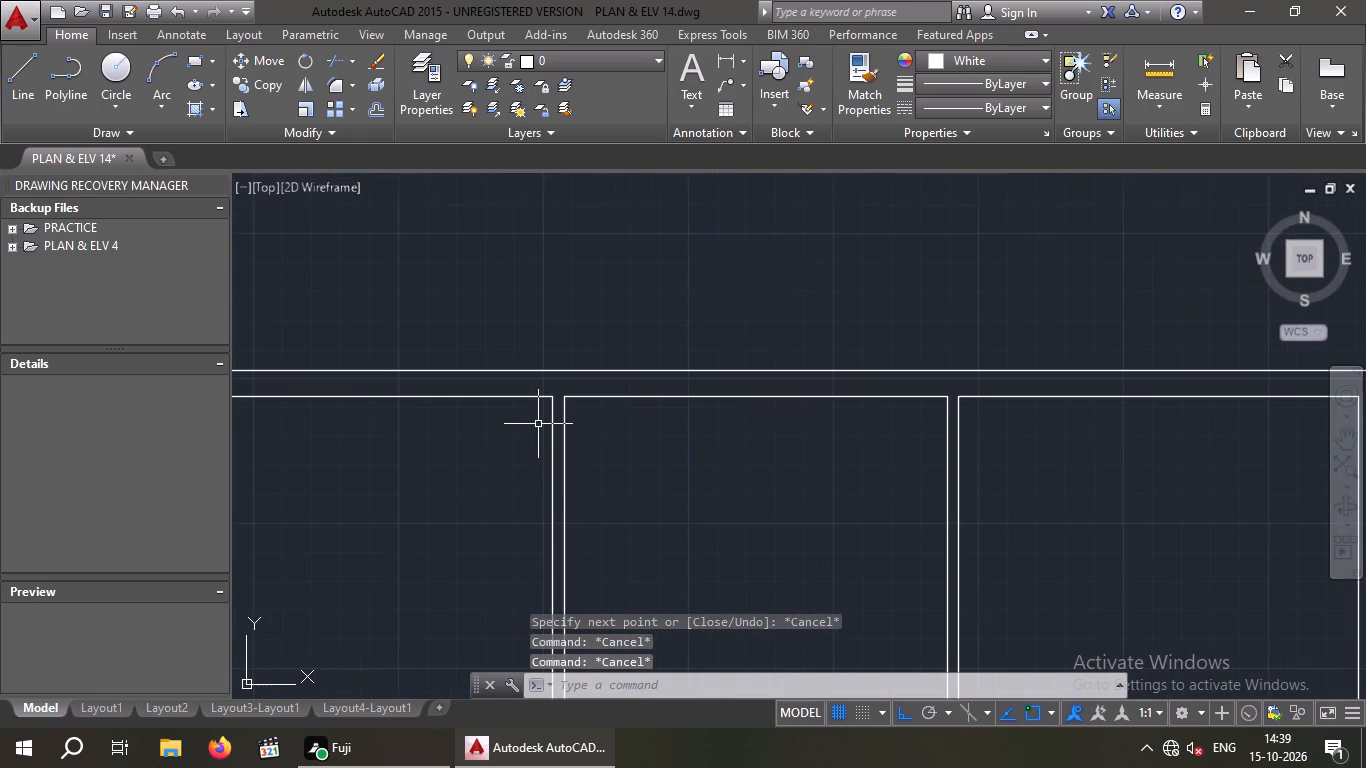
key("o")
key("Return")
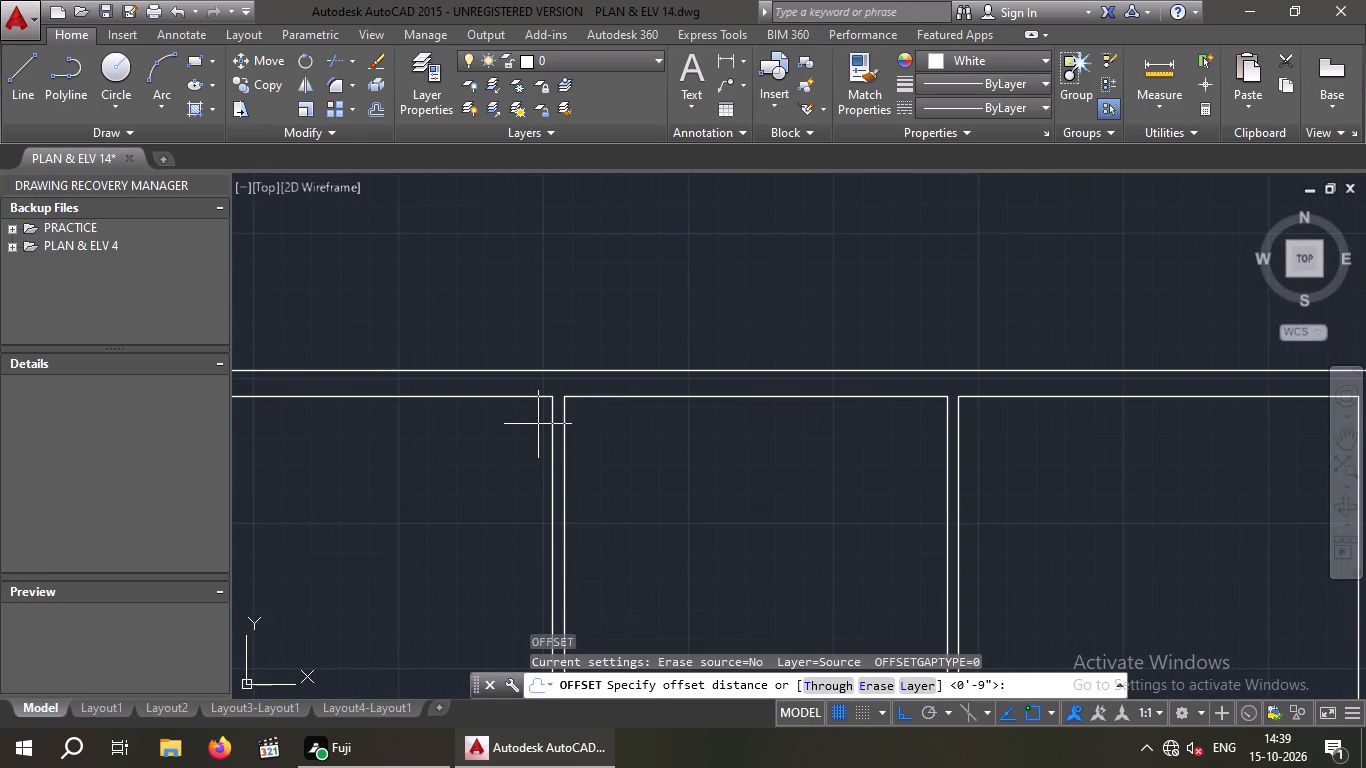
type("9\"")
key("Return")
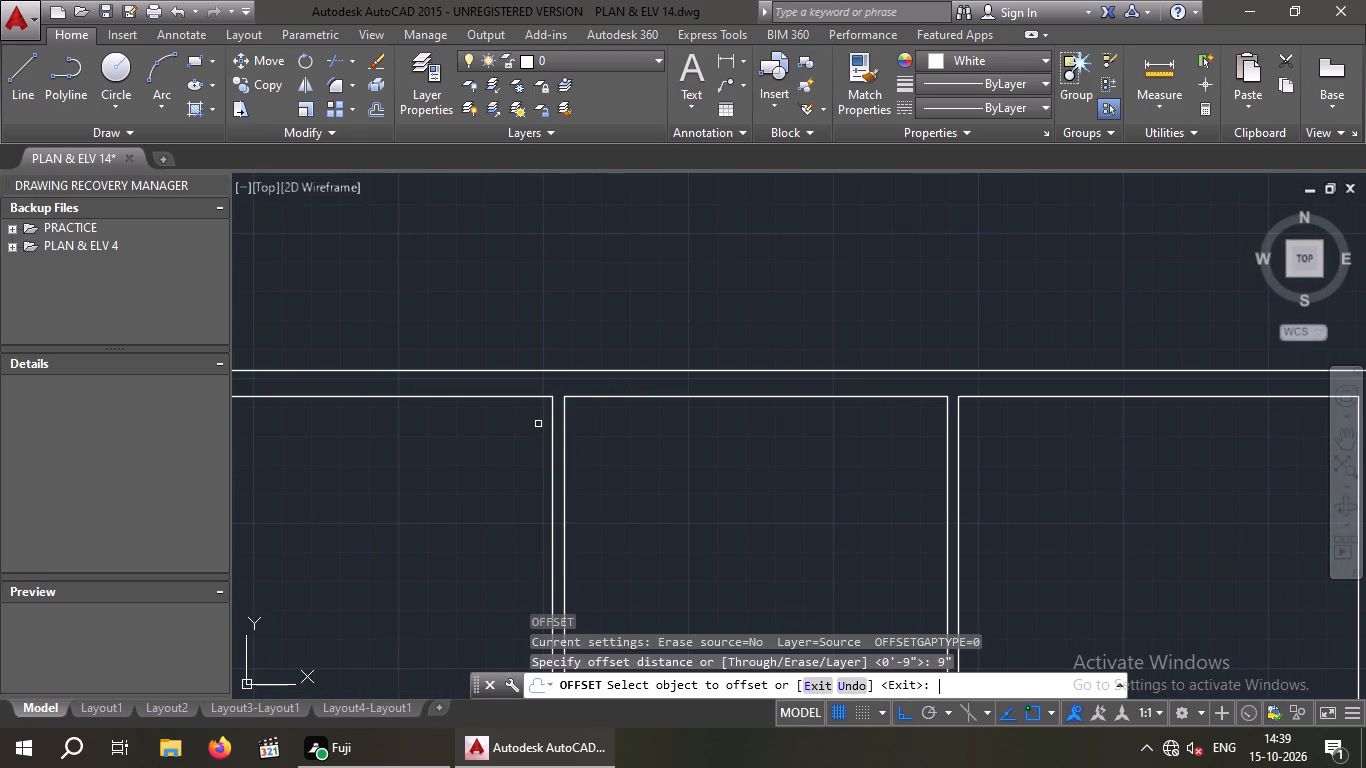
left_click_drag(551, 416, 514, 419)
left_click(446, 423)
key("Escape")
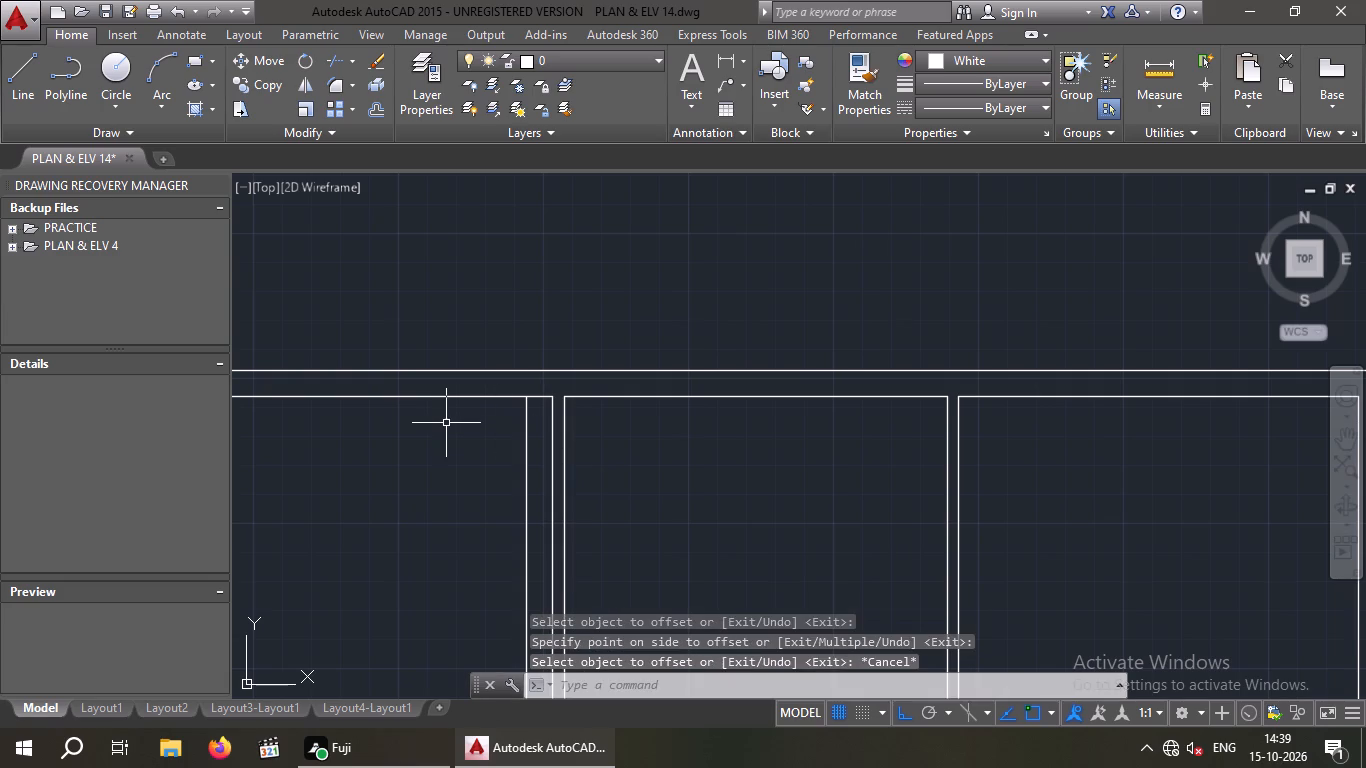
Extend the 9" offset line through the rear wall to its outer face.
type("EX")
key("space")
key("space")
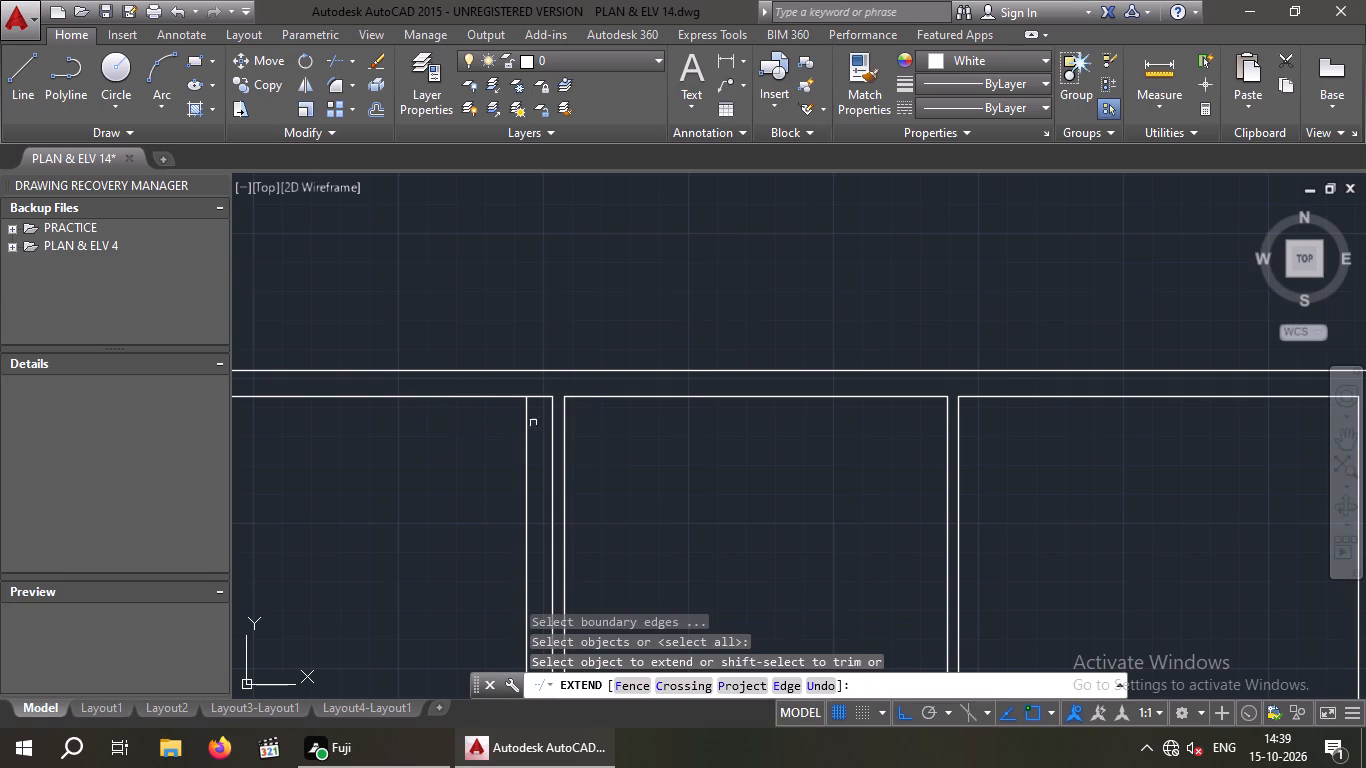
left_click(523, 429)
key("Escape")
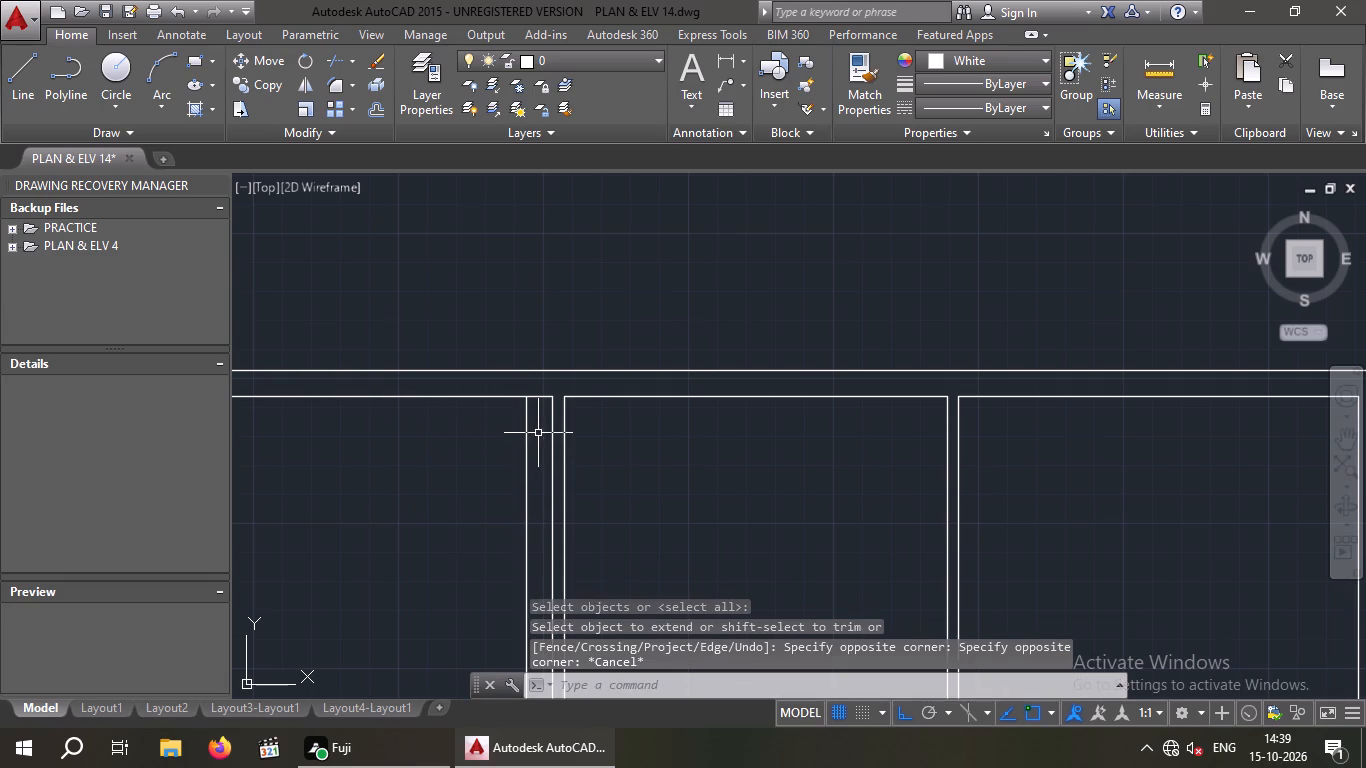
left_click_drag(537, 433, 524, 439)
key("Escape")
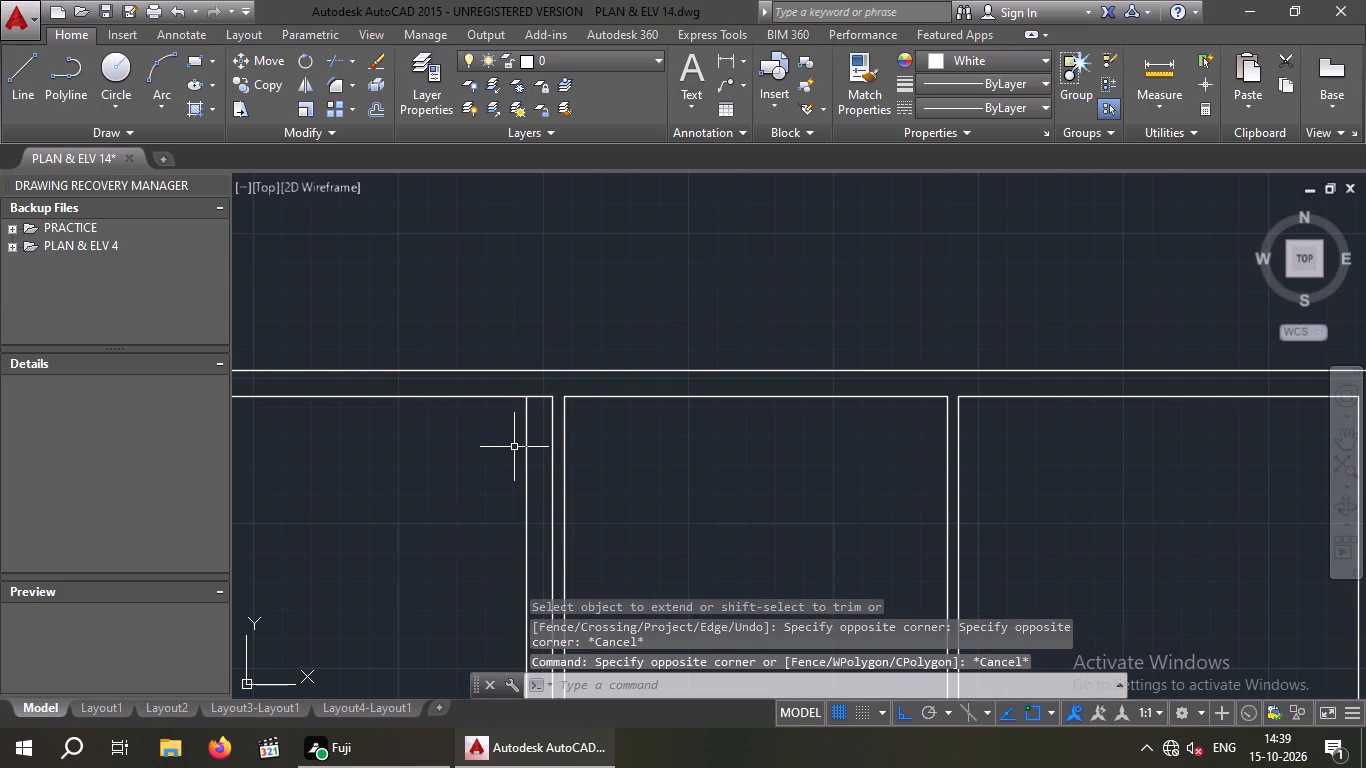
key("space")
key("space")
left_click_drag(535, 447, 523, 452)
left_click(508, 457)
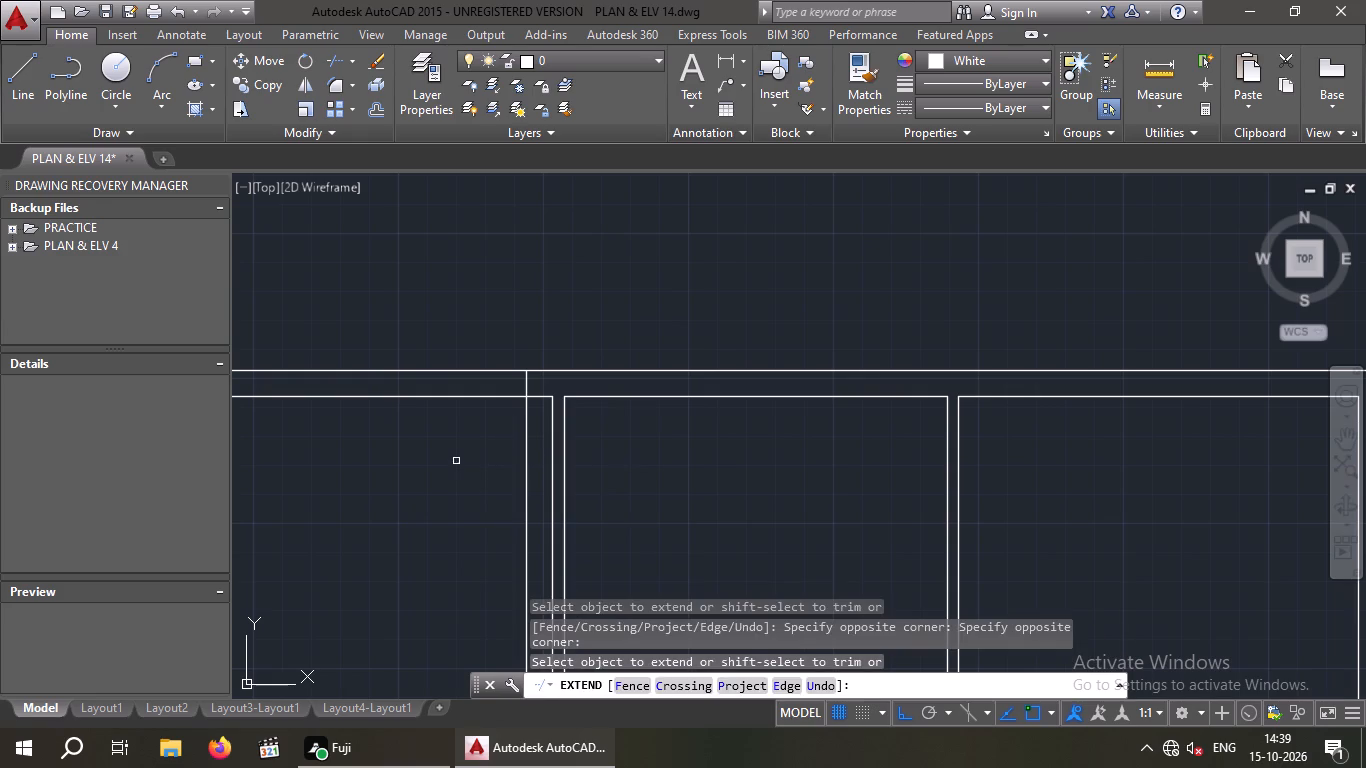
key("Escape")
key("Escape")
Trim the offset line below the rear wall's inner face, leaving only the short piece across the wall thickness.
type("TR")
key("space")
key("space")
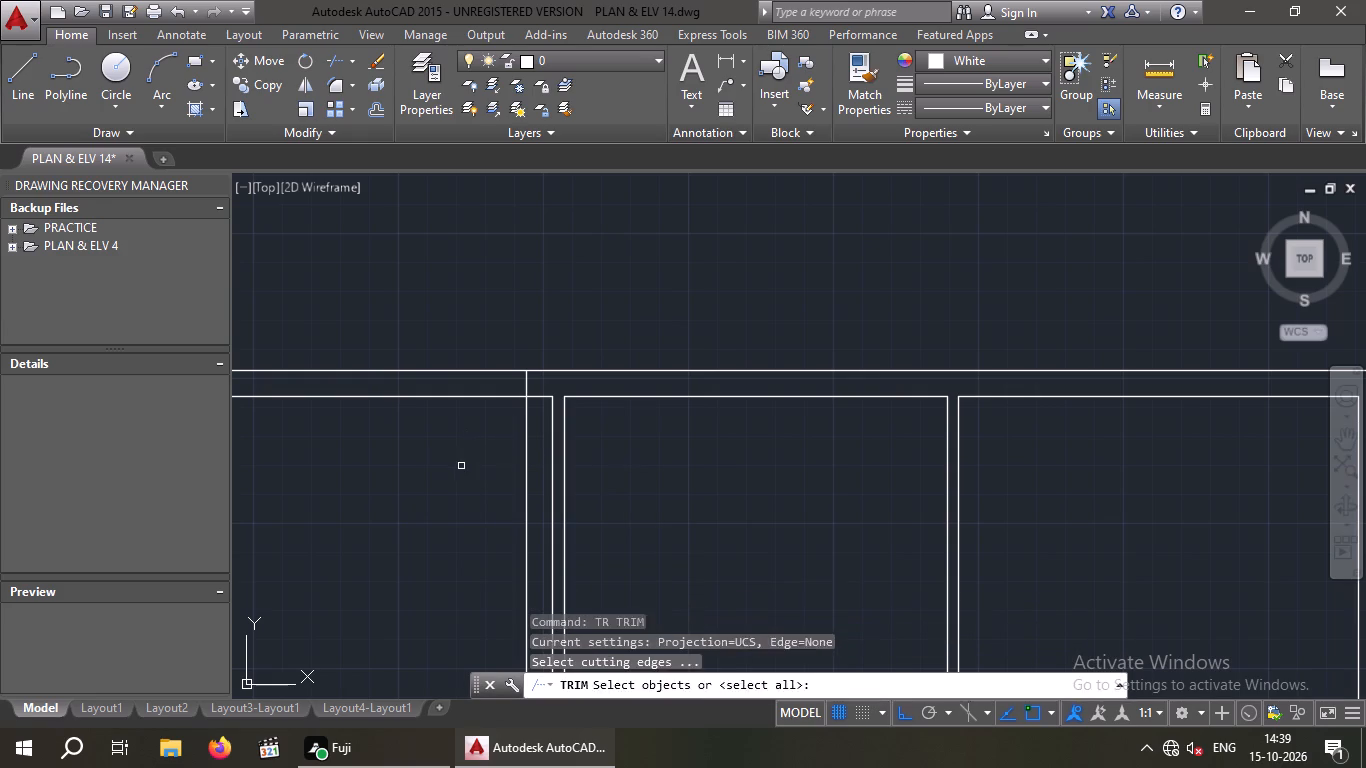
left_click_drag(526, 473, 516, 476)
scroll(444, 472, "down", 2)
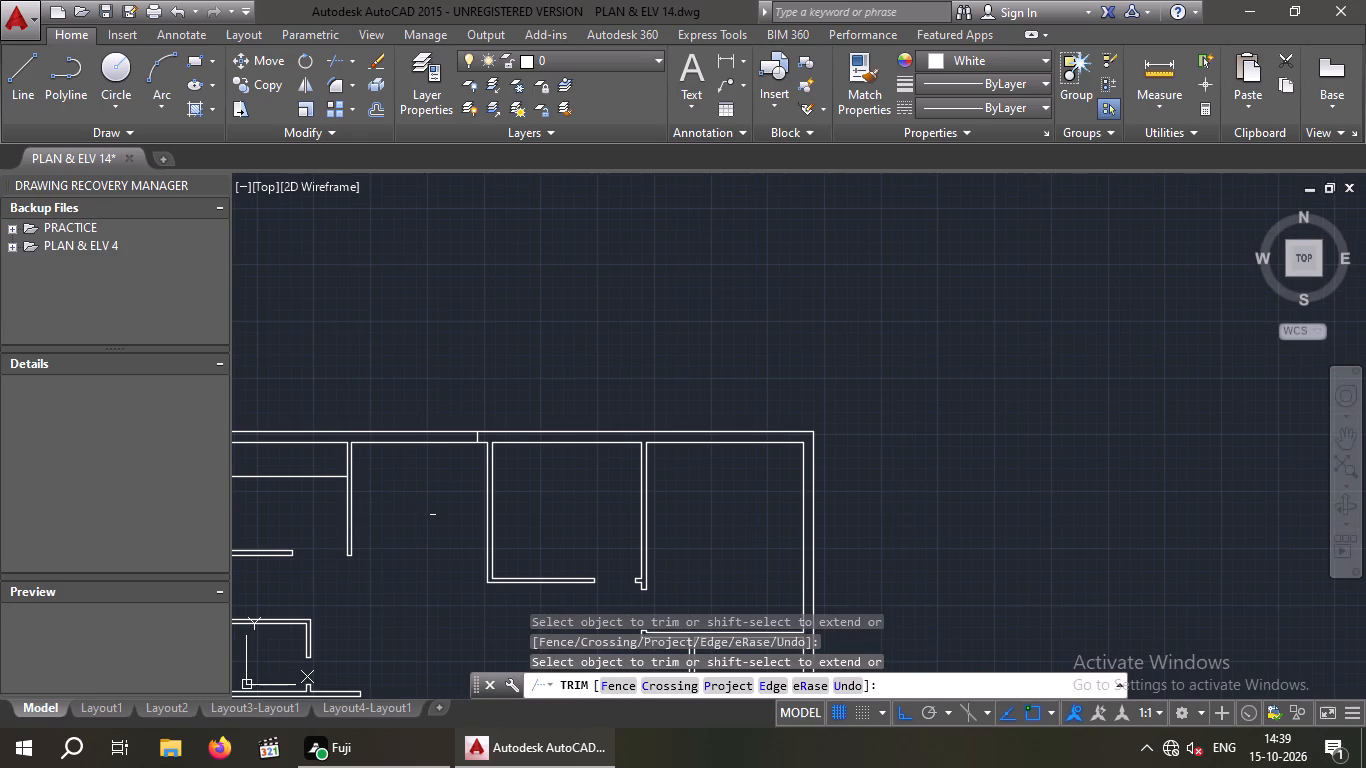
middle_click_drag(432, 512, 436, 490)
key("Escape")
key("Escape")
Load the dashed ACAD_ISO03W100 (ISO dash space) linetype for the three-sided outline around the front porch.
middle_click_drag(455, 484, 455, 403)
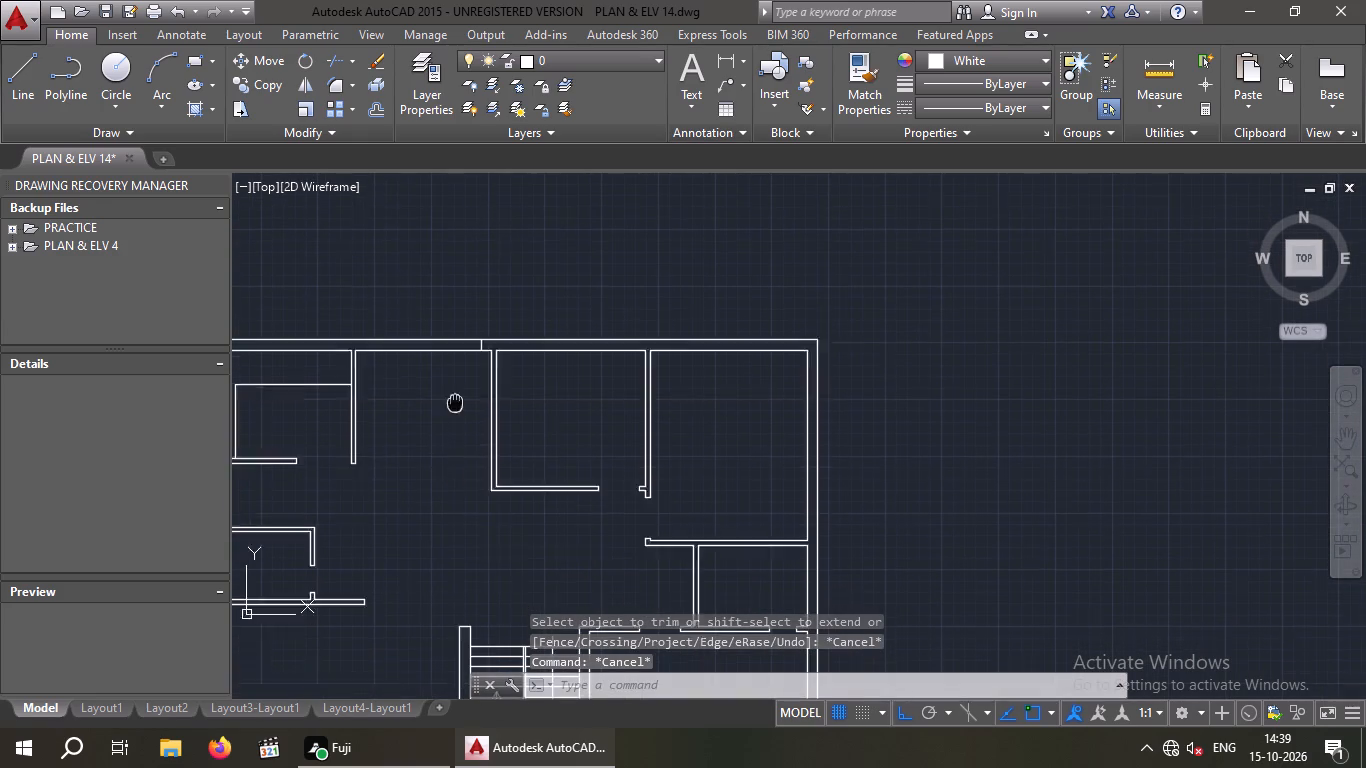
middle_click_drag(455, 403, 453, 362)
scroll(448, 383, "down", 1)
middle_click_drag(447, 414, 463, 380)
scroll(466, 383, "down", 1)
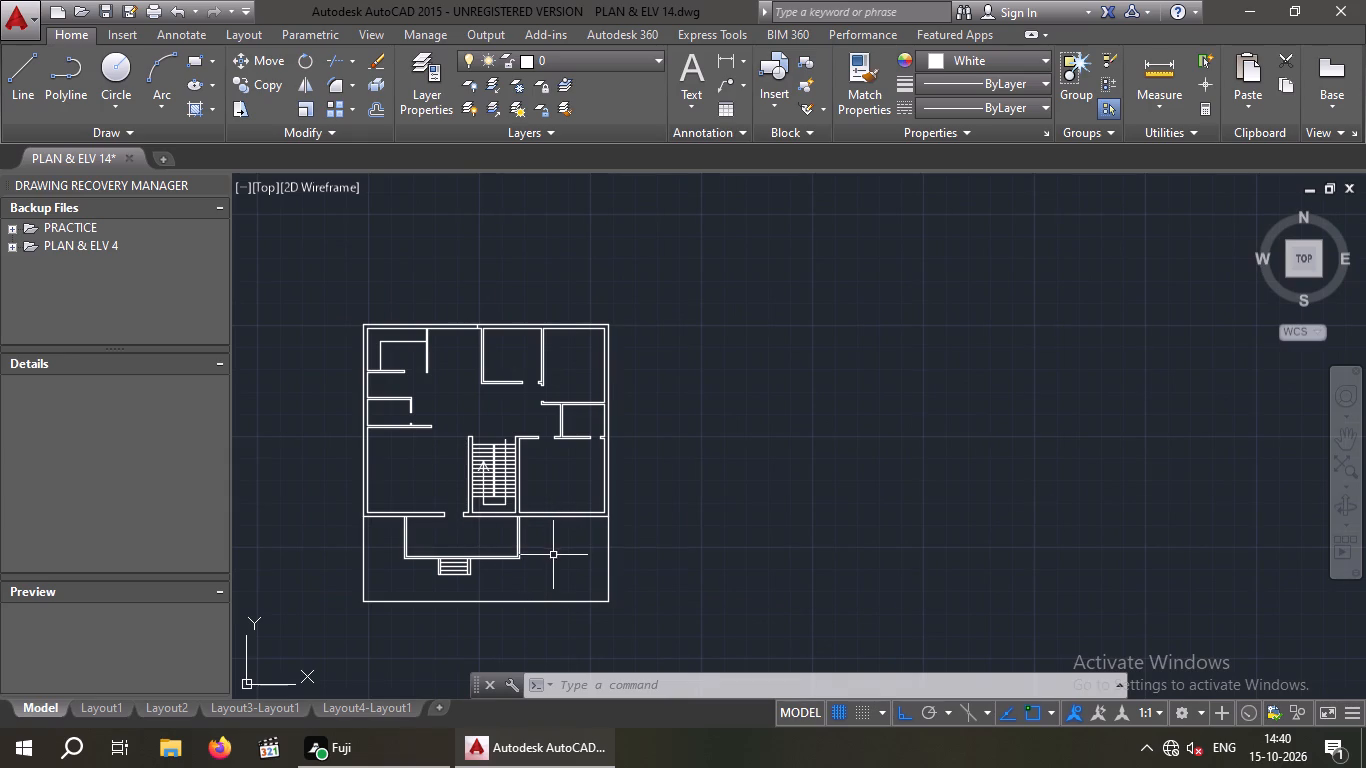
scroll(556, 554, "up", 1)
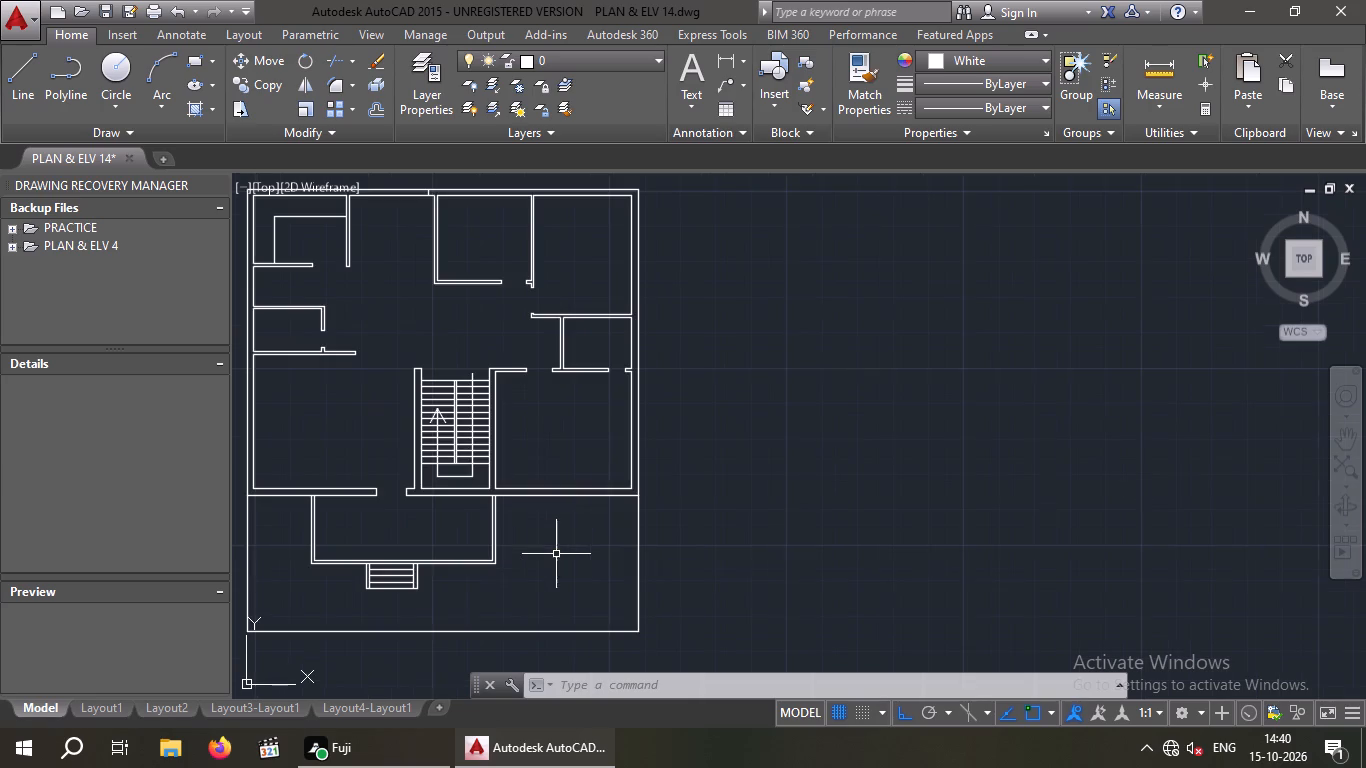
middle_click_drag(552, 545, 563, 428)
left_click_drag(742, 427, 593, 493)
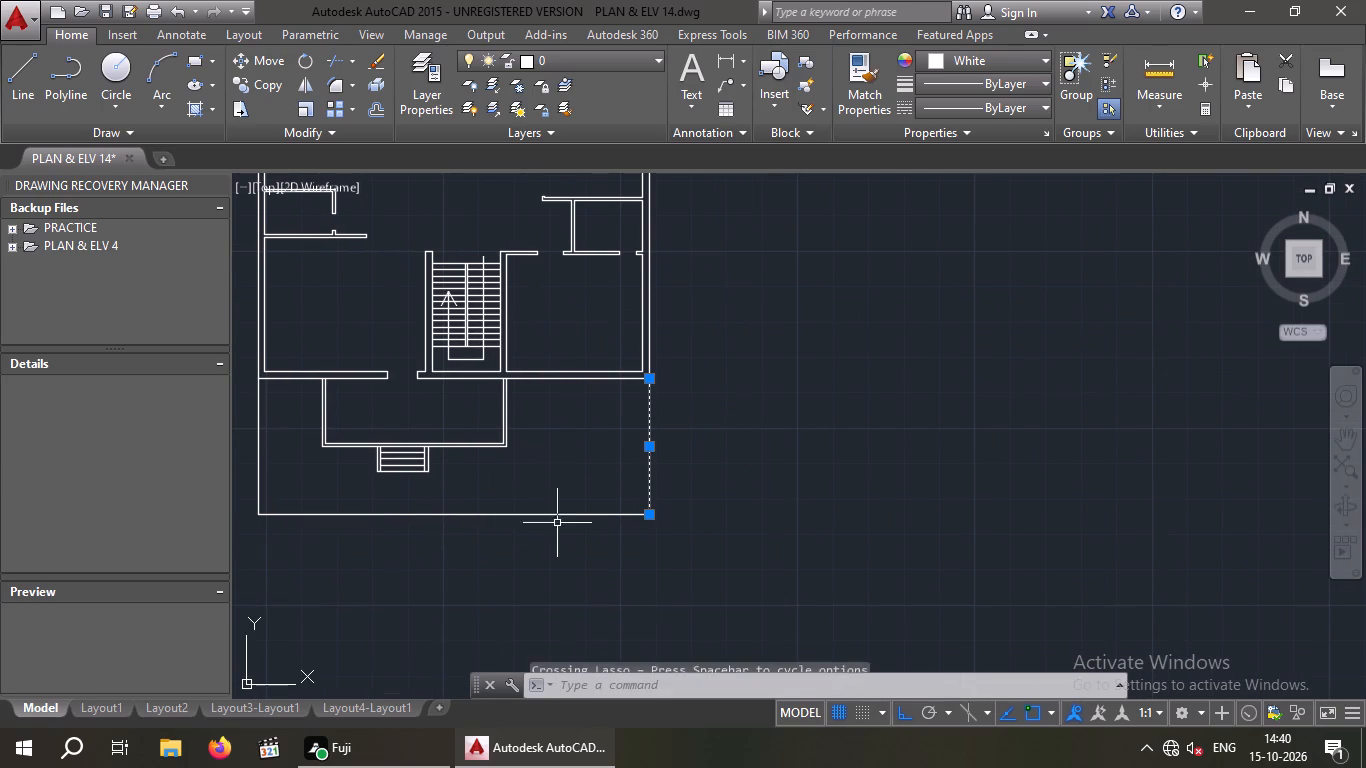
left_click_drag(554, 538, 533, 509)
left_click(529, 482)
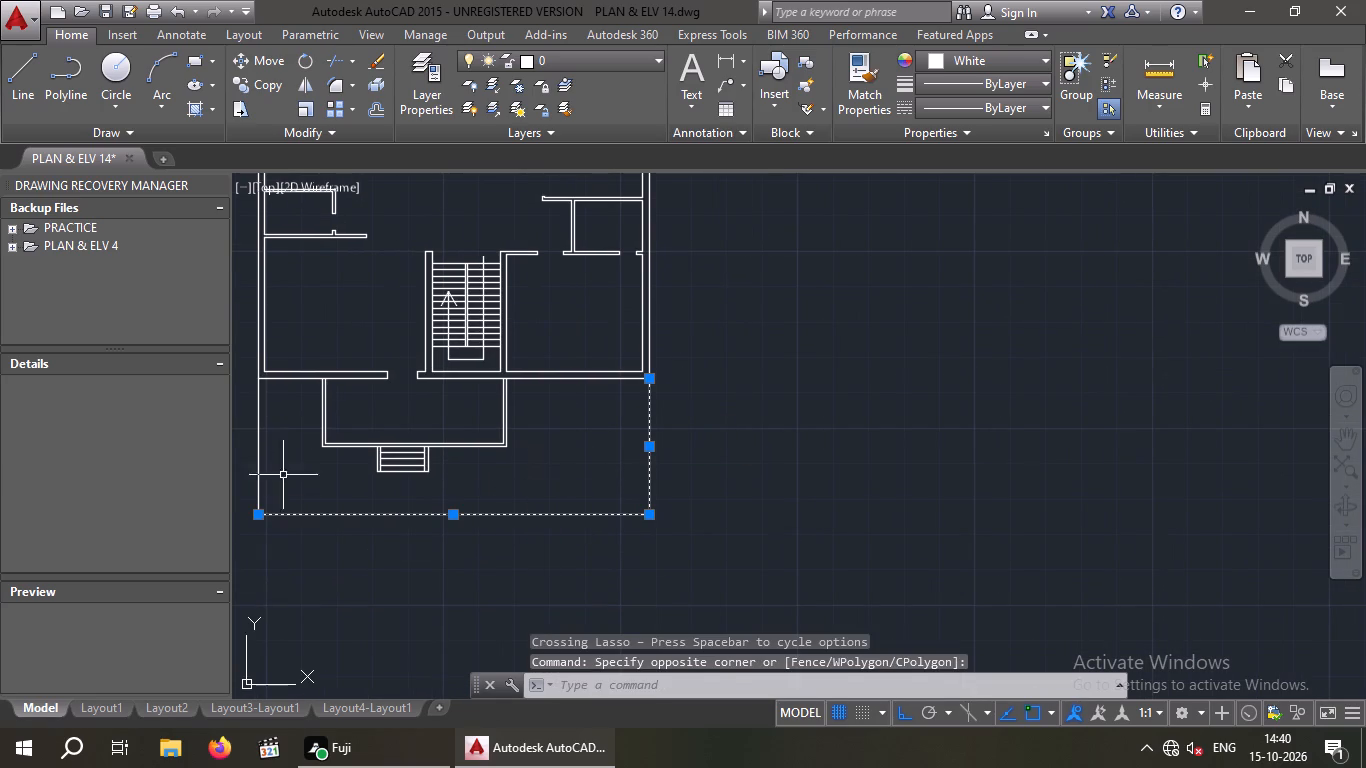
left_click_drag(289, 469, 275, 470)
left_click(220, 475)
key("Escape")
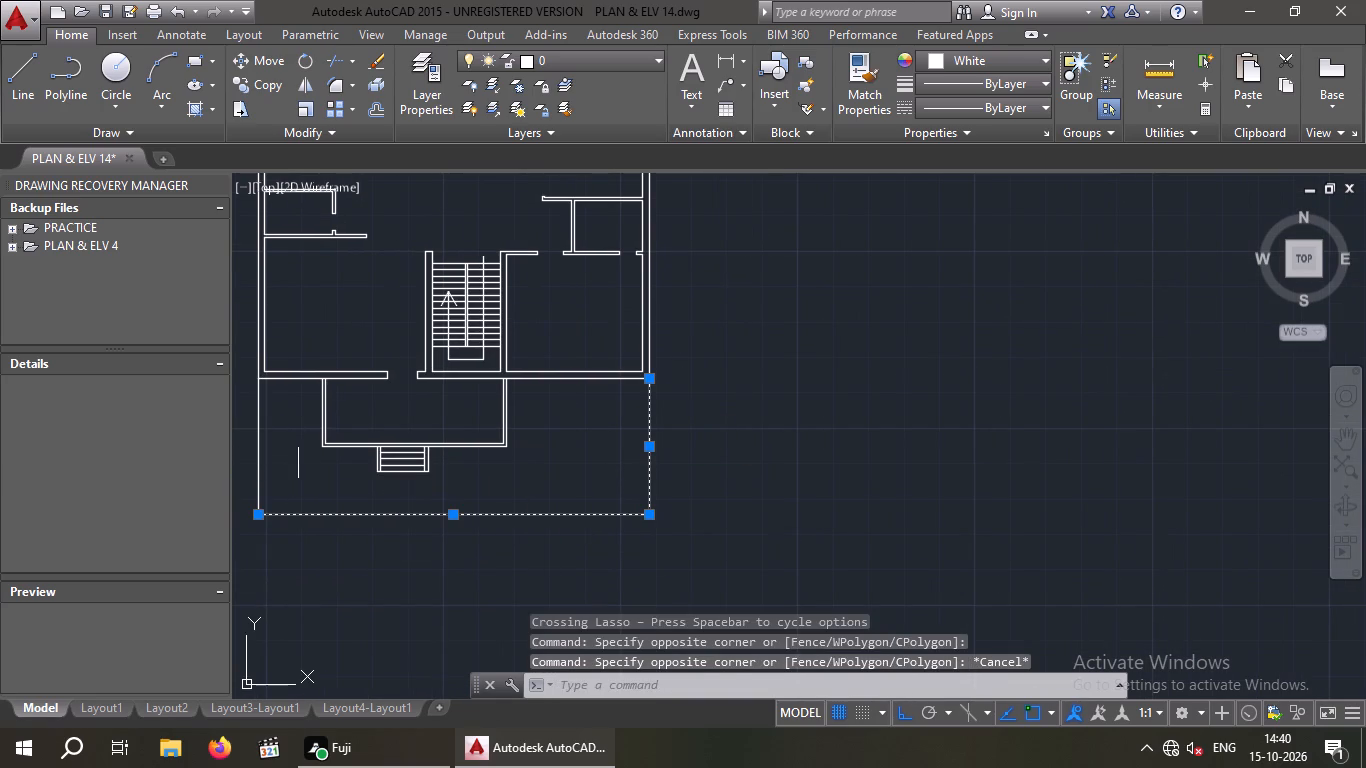
left_click_drag(298, 442, 258, 457)
left_click(241, 461)
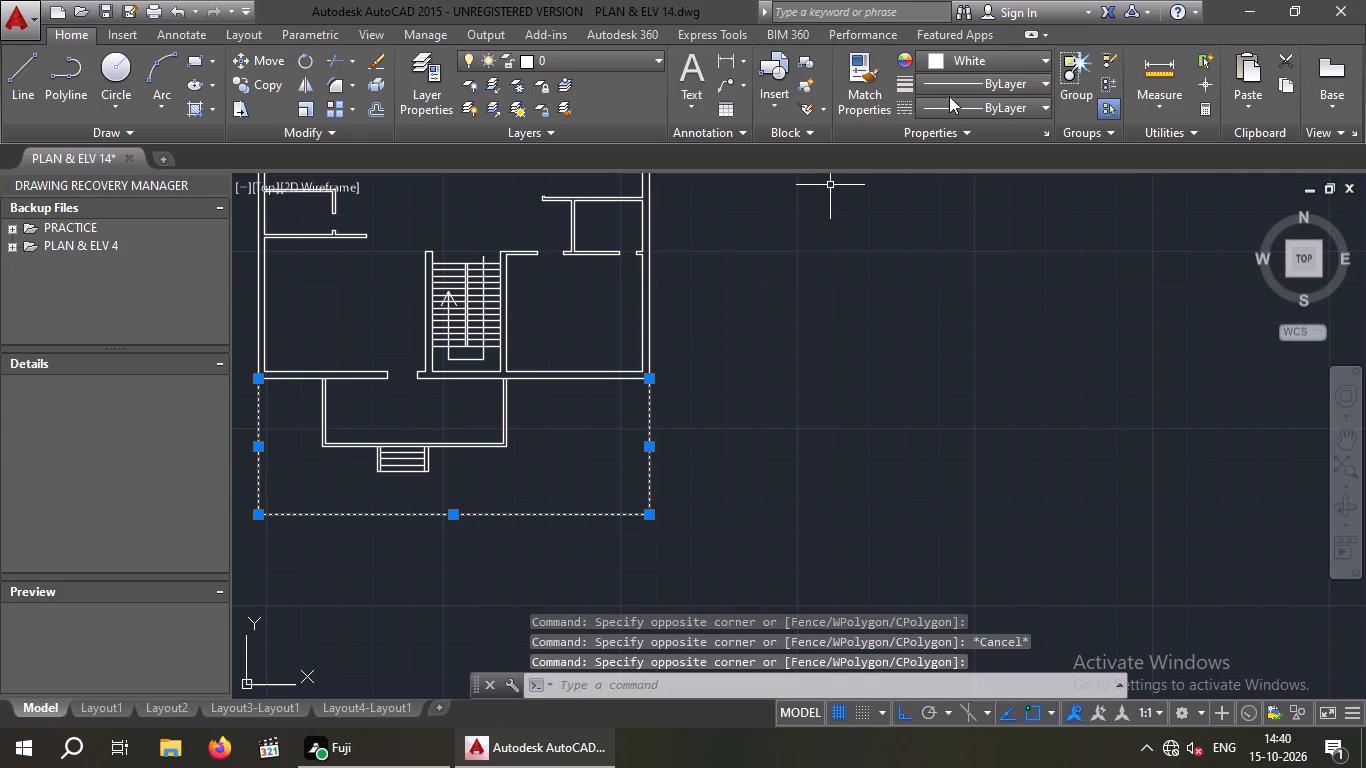
left_click(1026, 83)
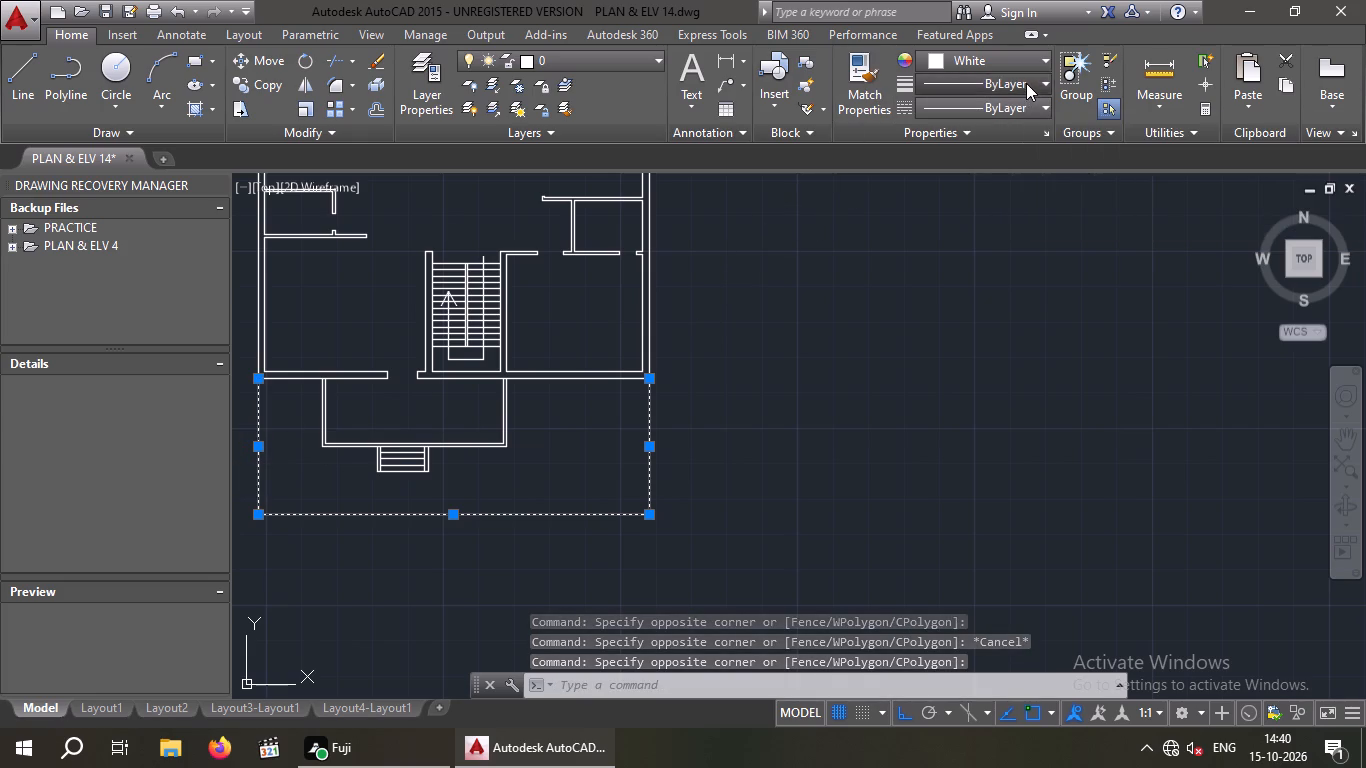
left_click(1028, 83)
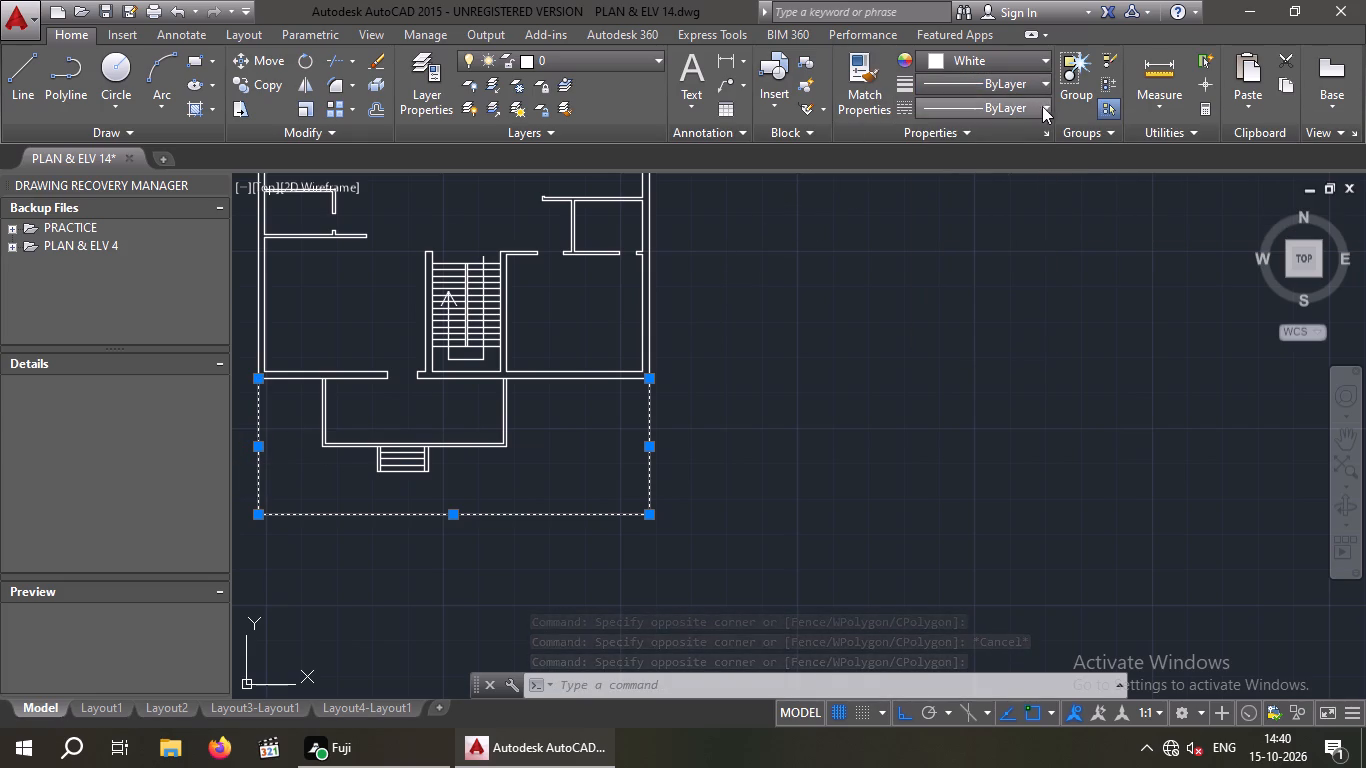
left_click(1045, 106)
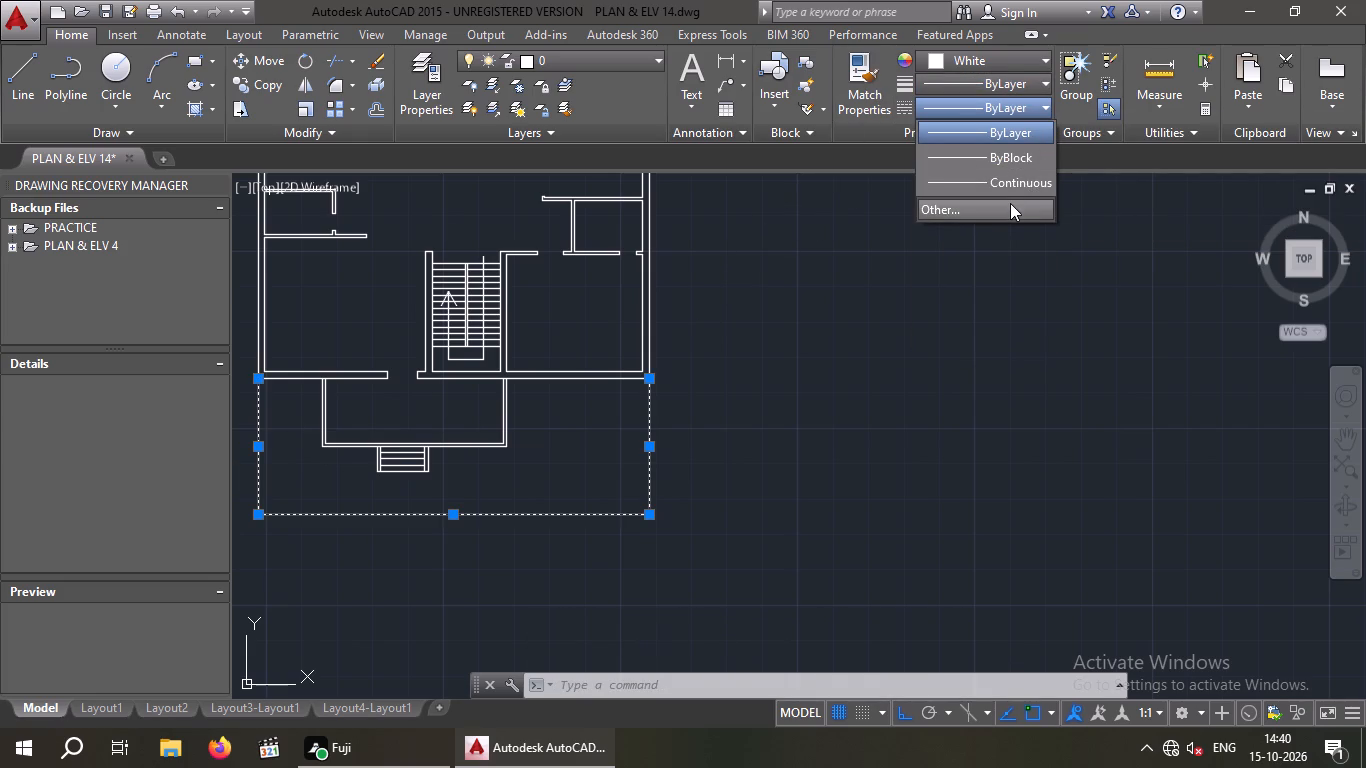
left_click(1010, 203)
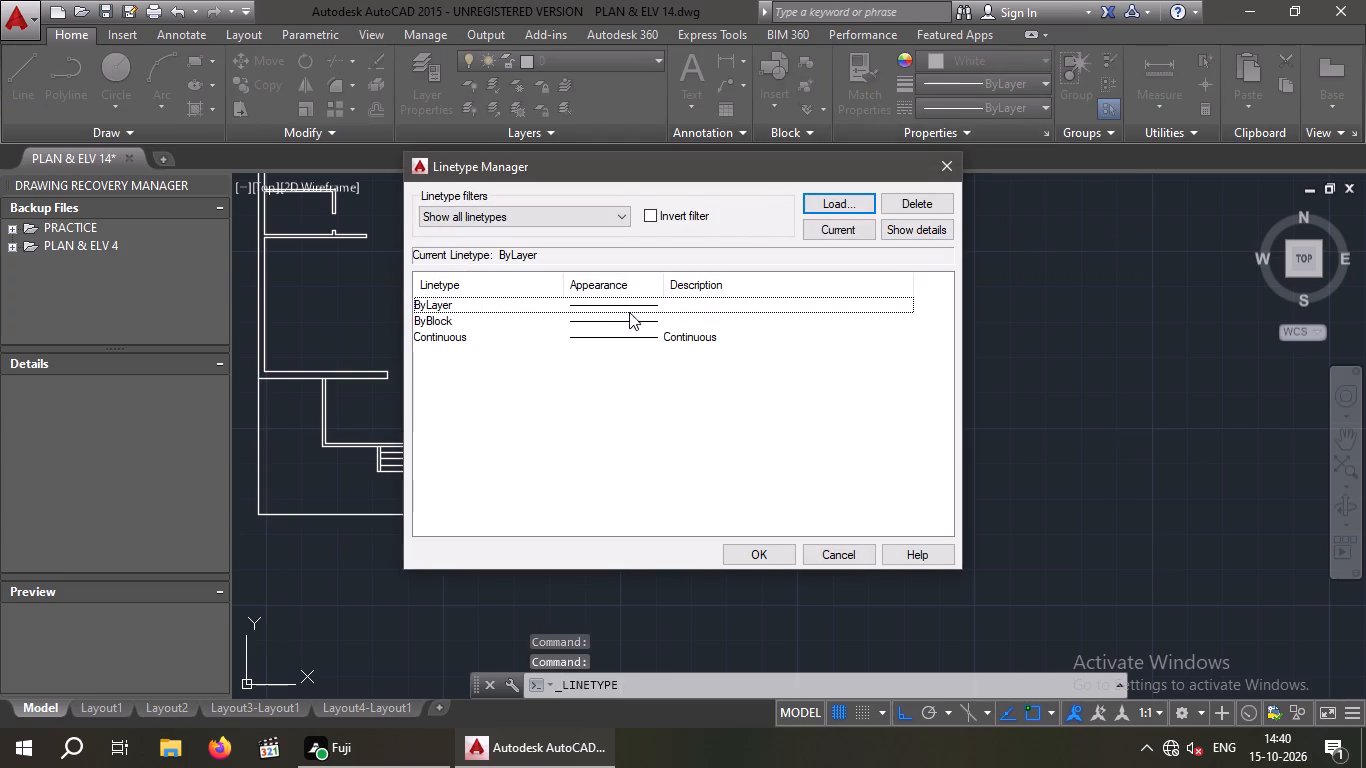
left_click(847, 207)
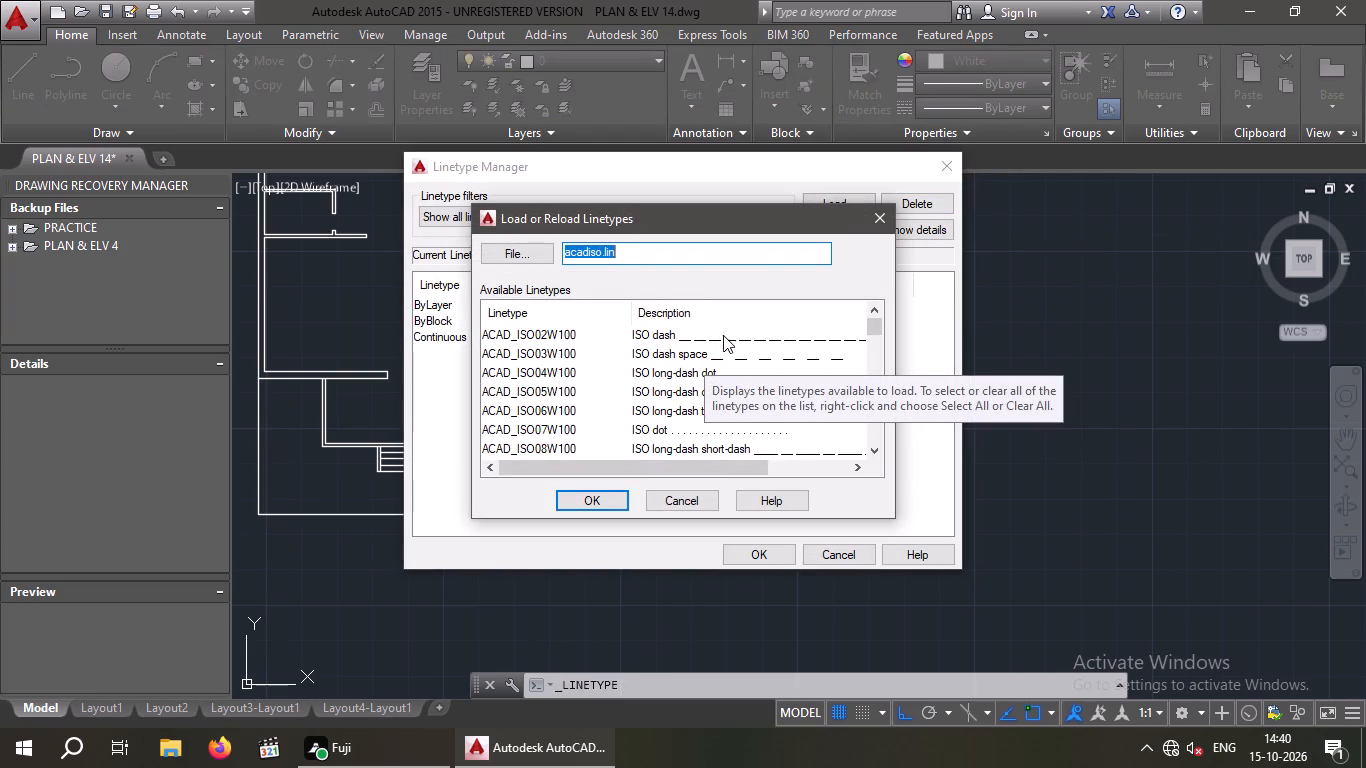
left_click(735, 357)
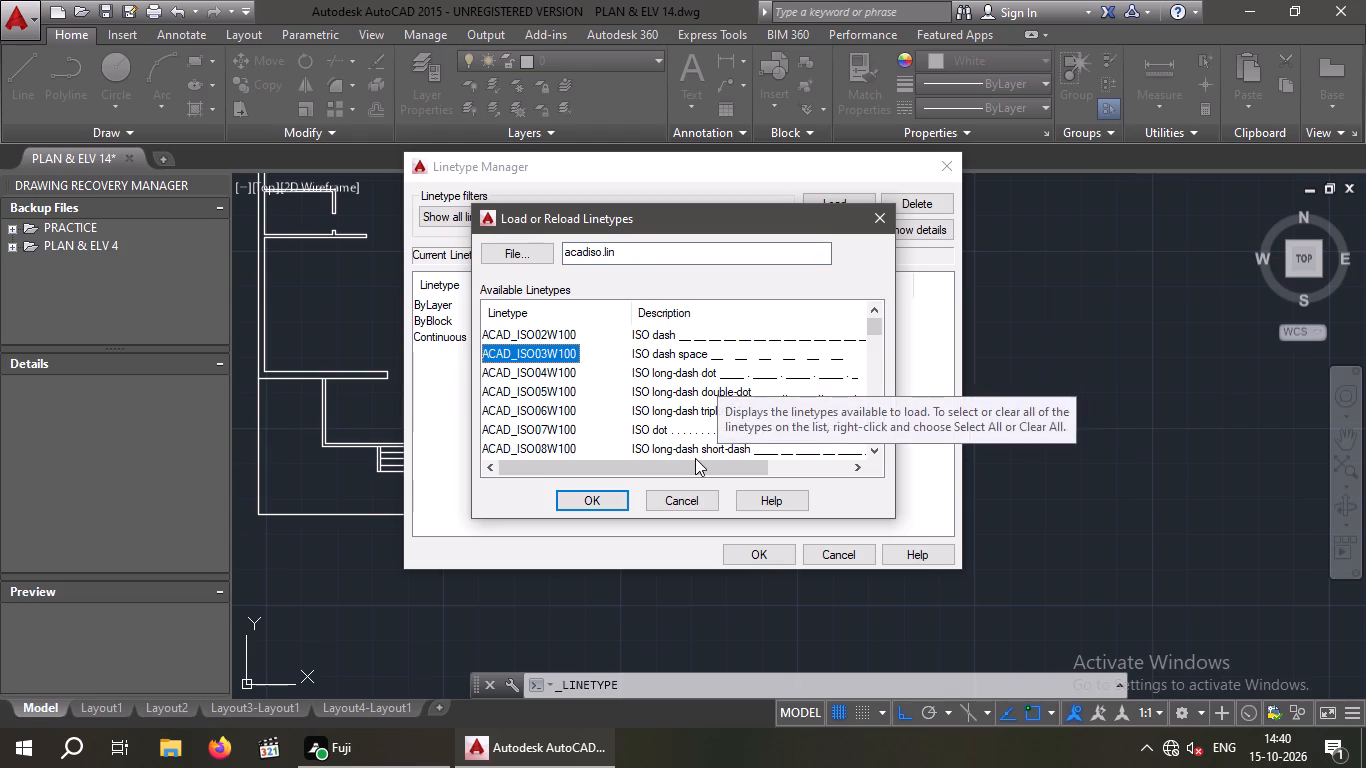
left_click(605, 497)
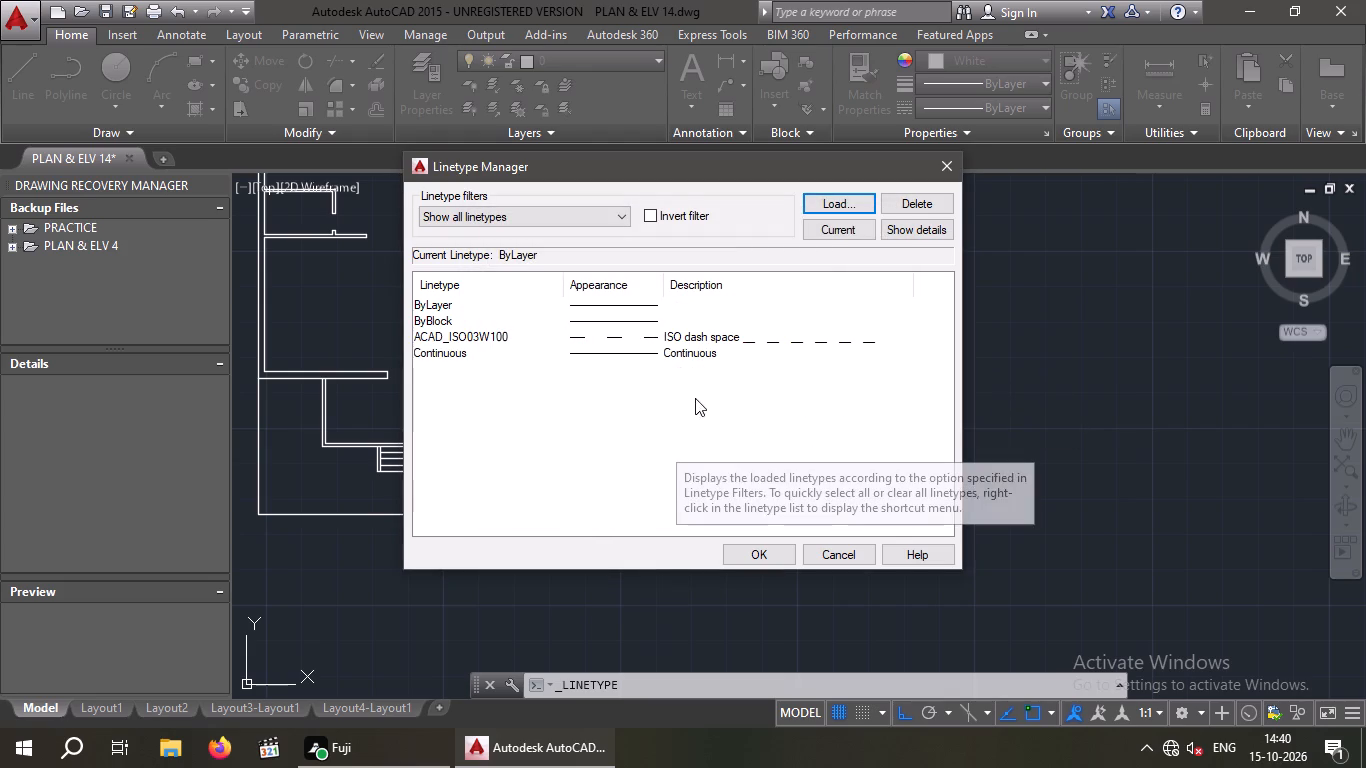
left_click(728, 336)
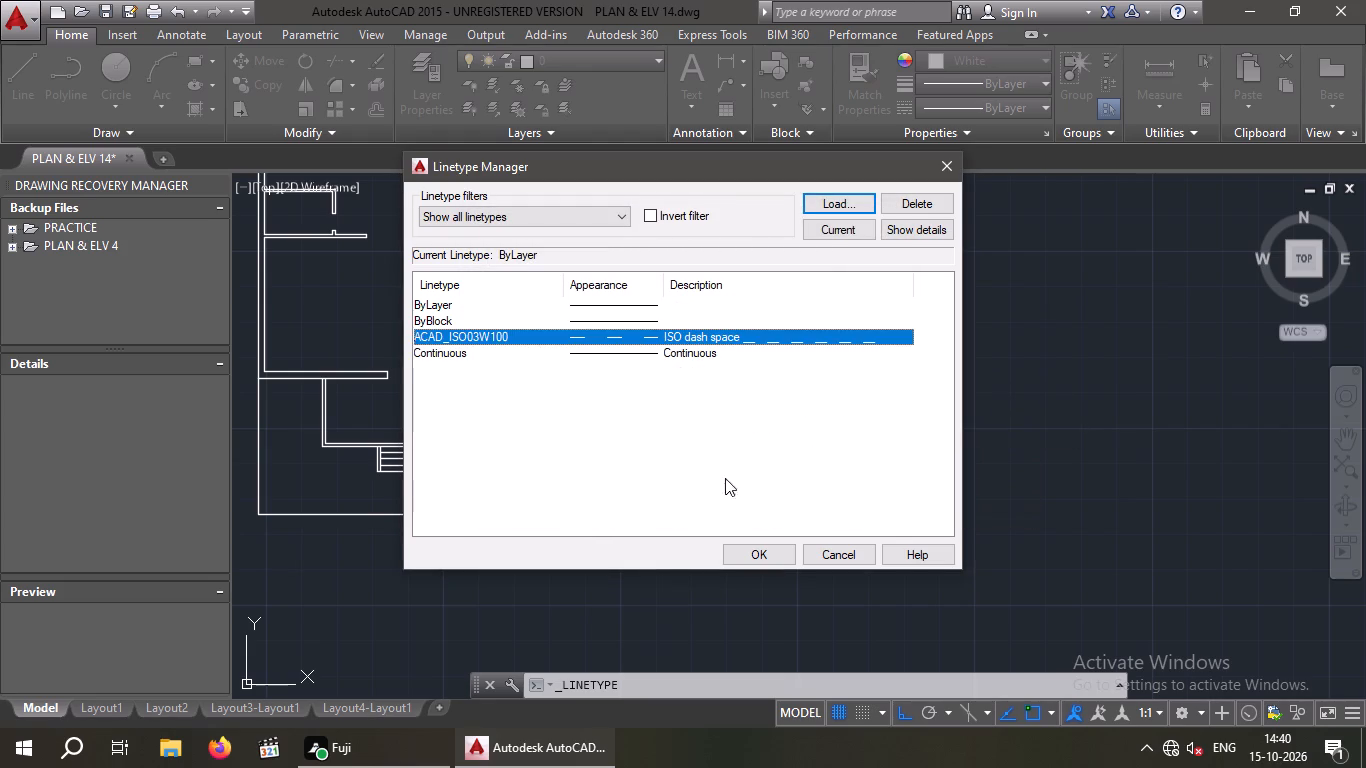
left_click(758, 555)
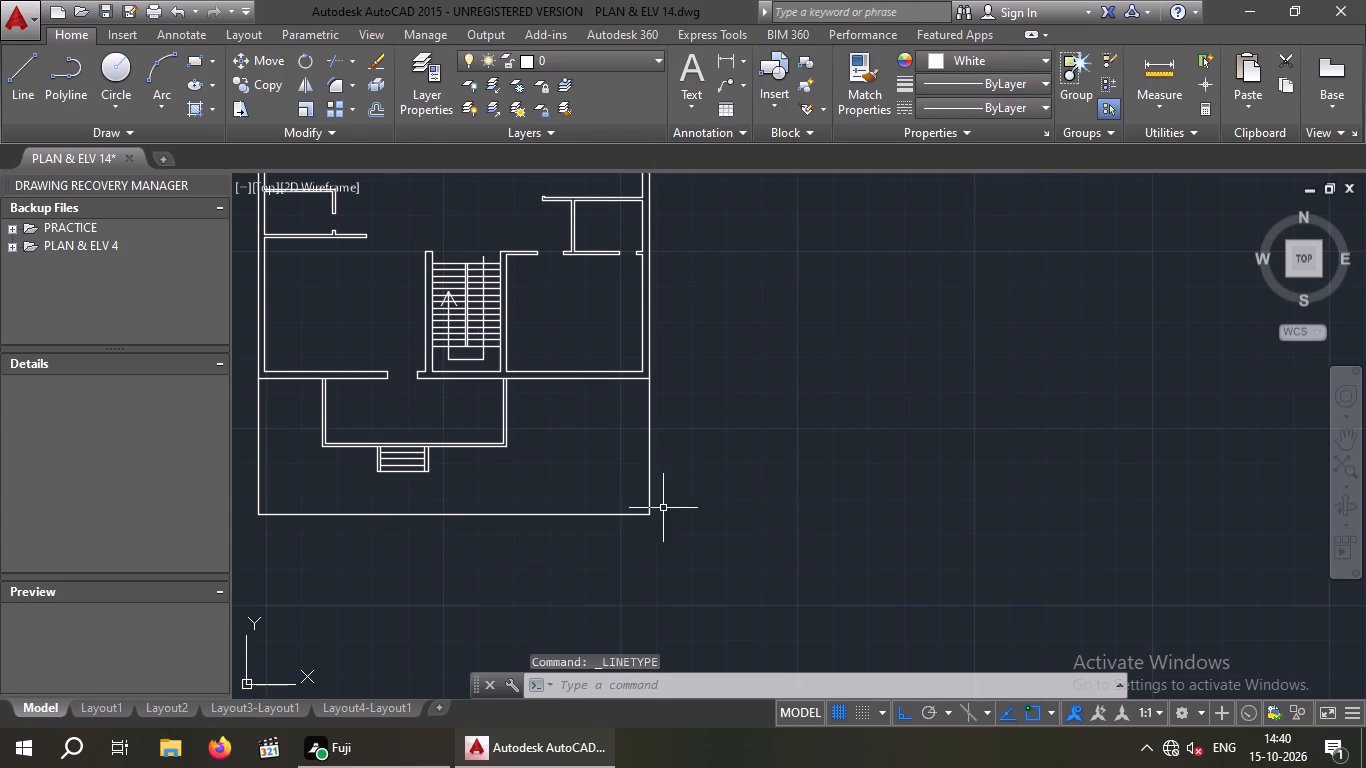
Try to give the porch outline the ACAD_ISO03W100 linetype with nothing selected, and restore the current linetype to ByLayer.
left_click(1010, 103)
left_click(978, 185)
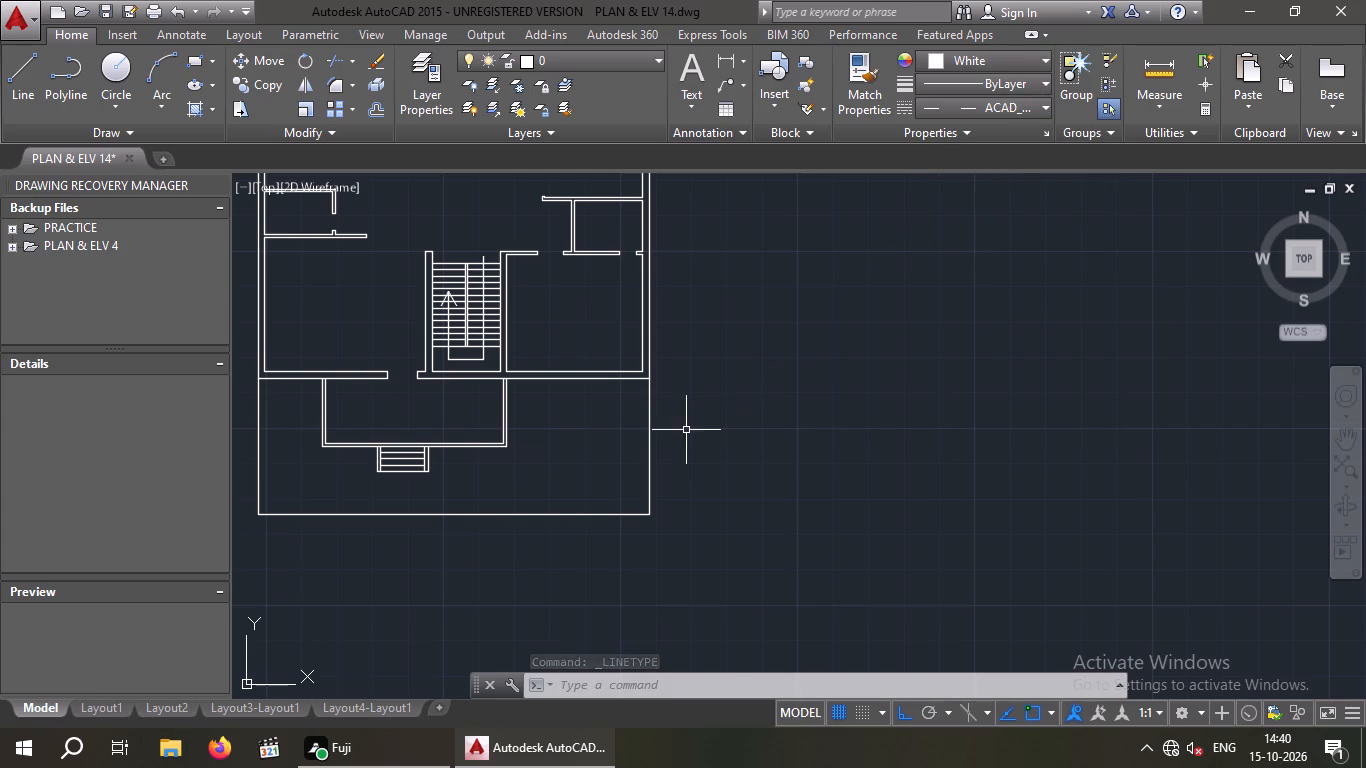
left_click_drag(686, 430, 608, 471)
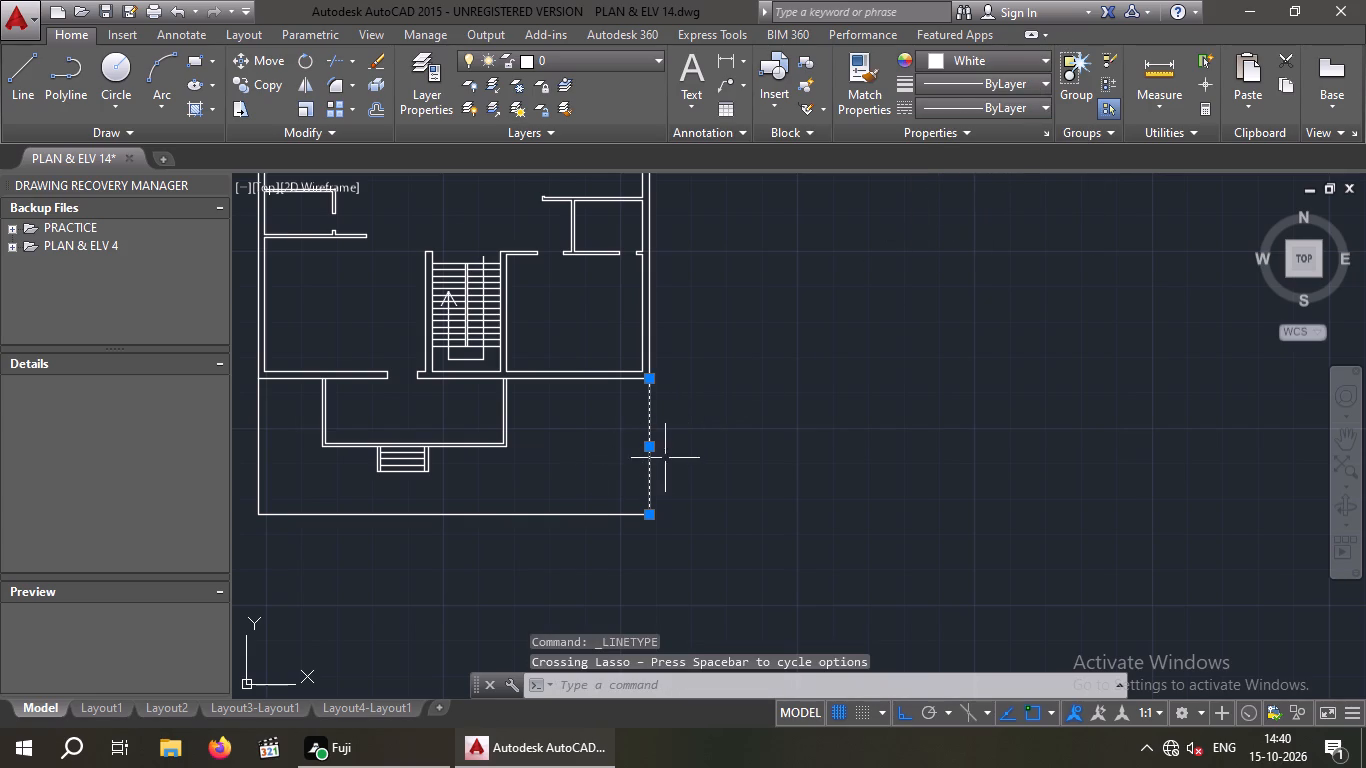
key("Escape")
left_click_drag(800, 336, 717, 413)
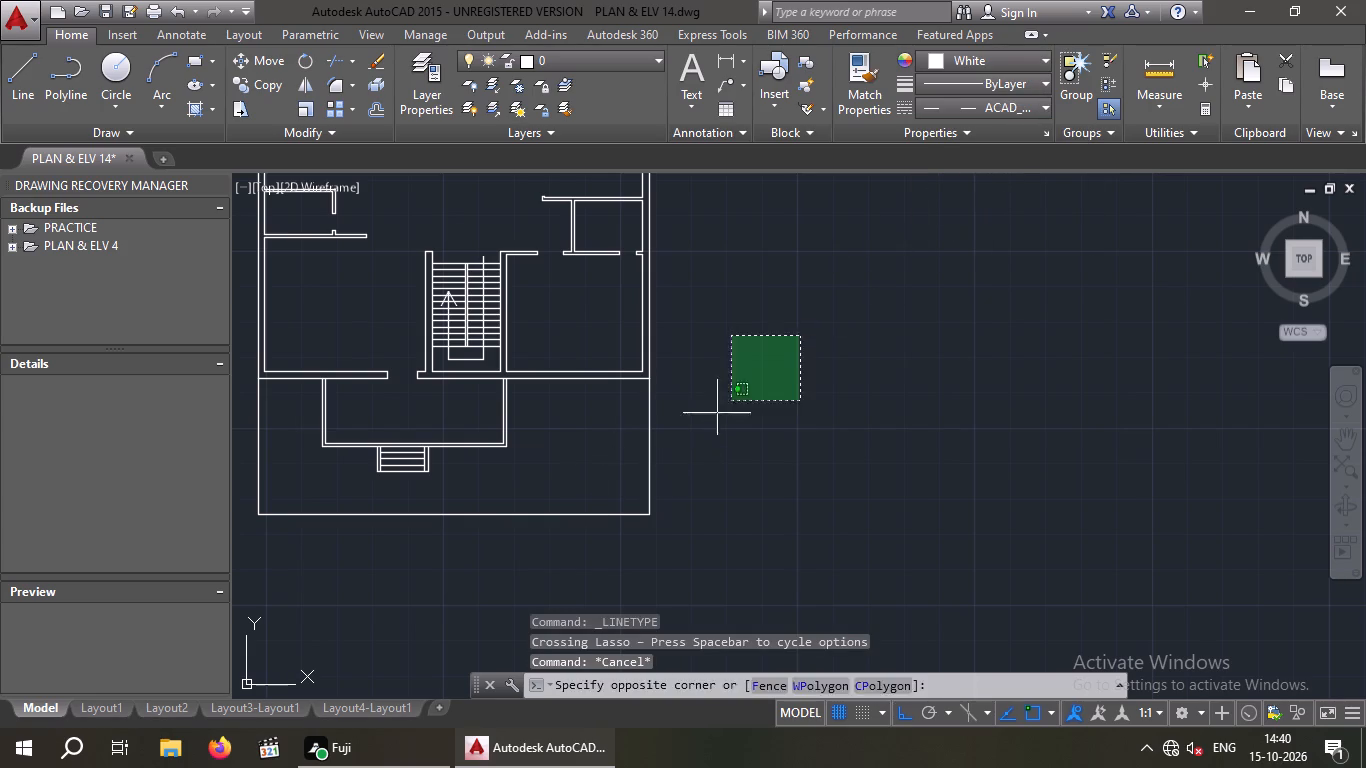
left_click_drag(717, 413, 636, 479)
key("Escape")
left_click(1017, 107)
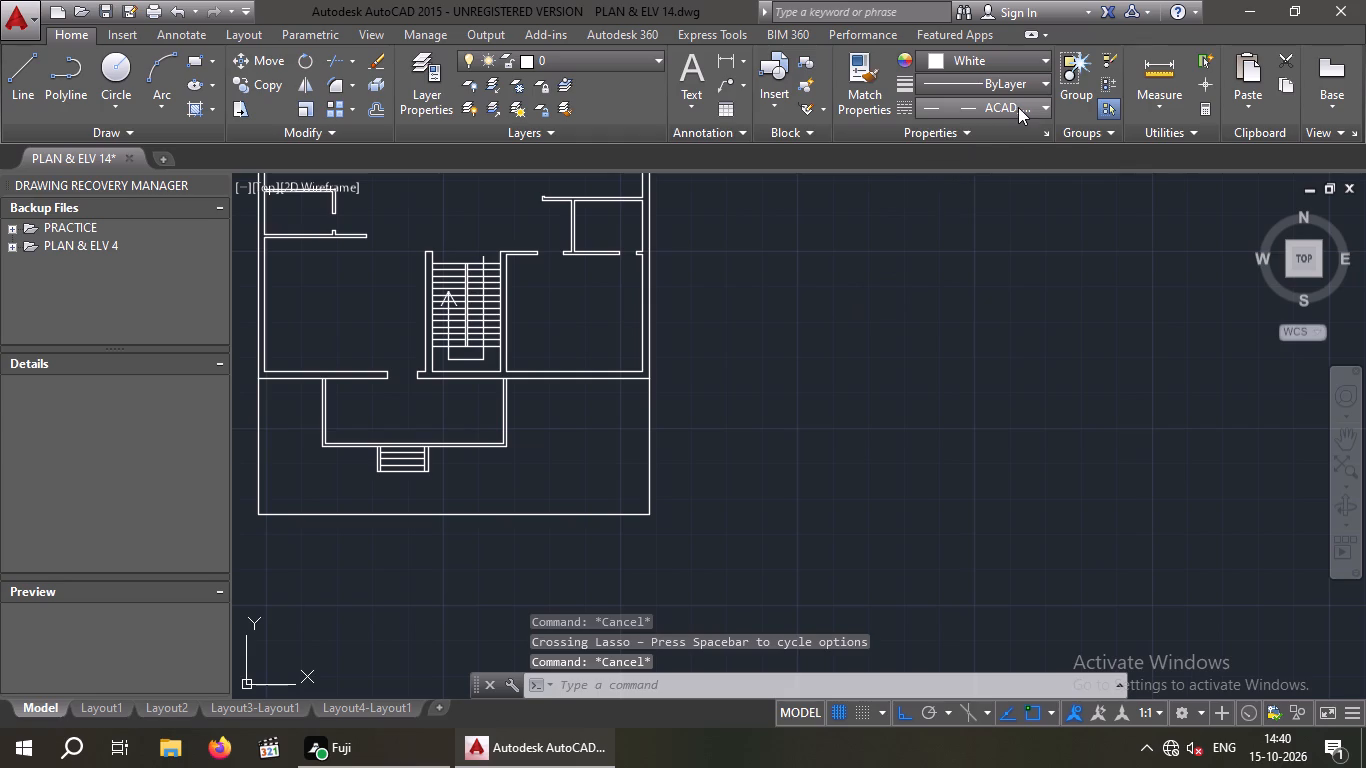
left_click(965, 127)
Apply the ACAD_ISO03W100 linetype to all three lines of the outline around the porch.
middle_click_drag(833, 436, 963, 409)
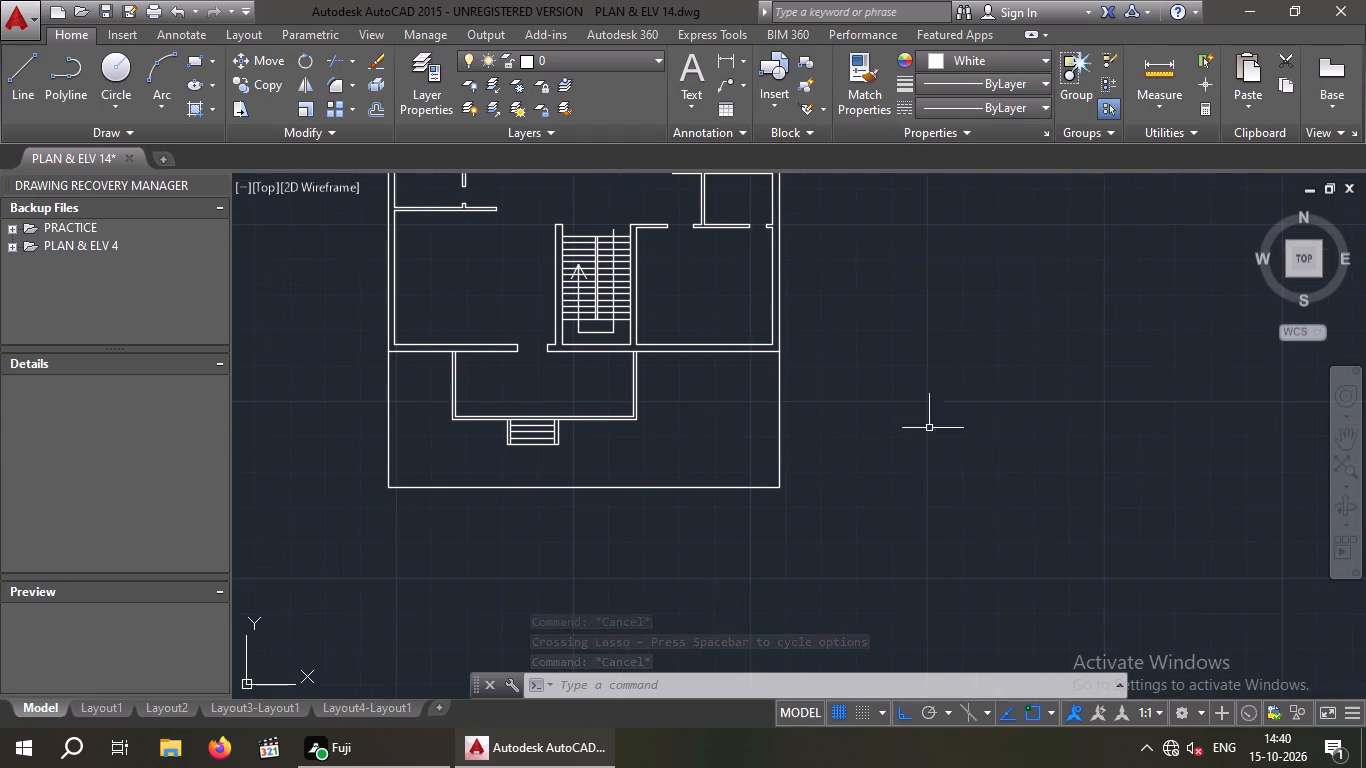
left_click_drag(870, 404, 801, 447)
left_click(668, 511)
left_click_drag(415, 433, 373, 463)
left_click(361, 457)
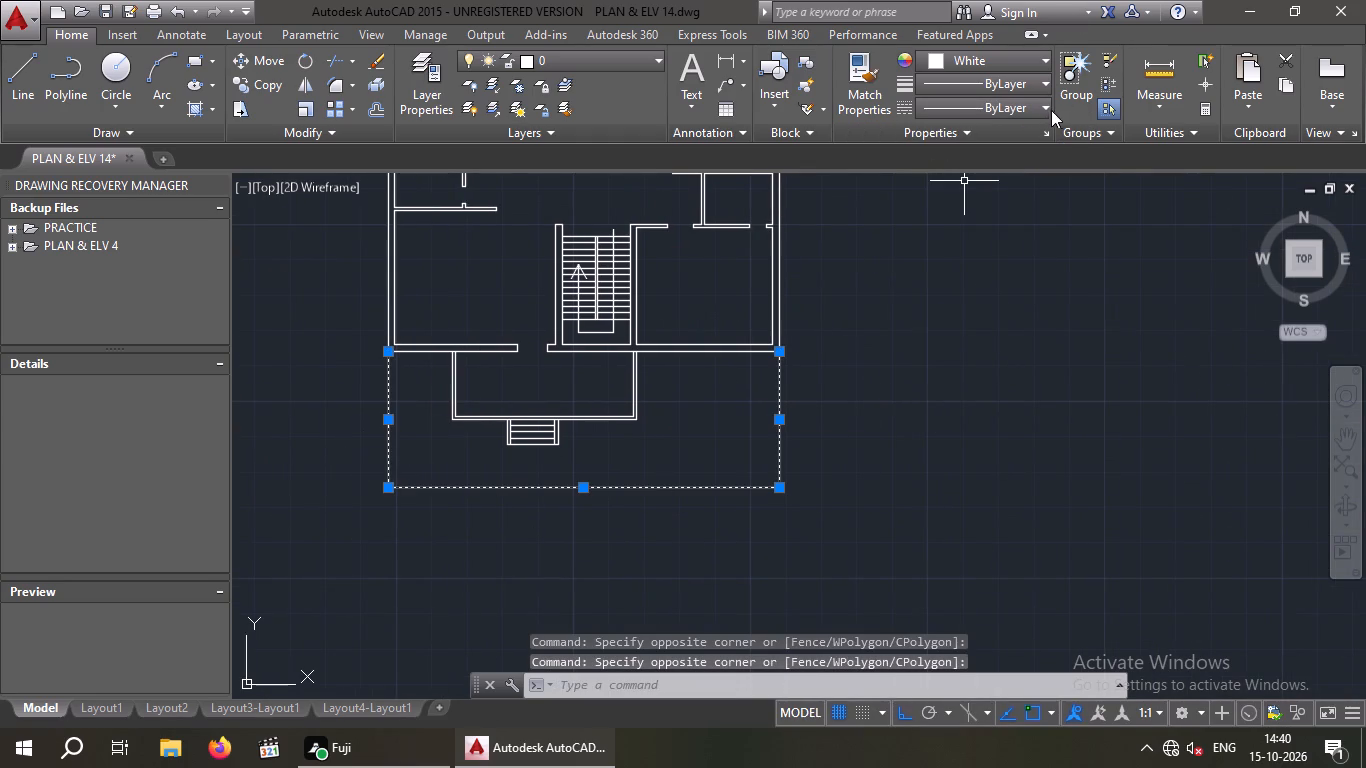
left_click(1045, 108)
left_click(998, 182)
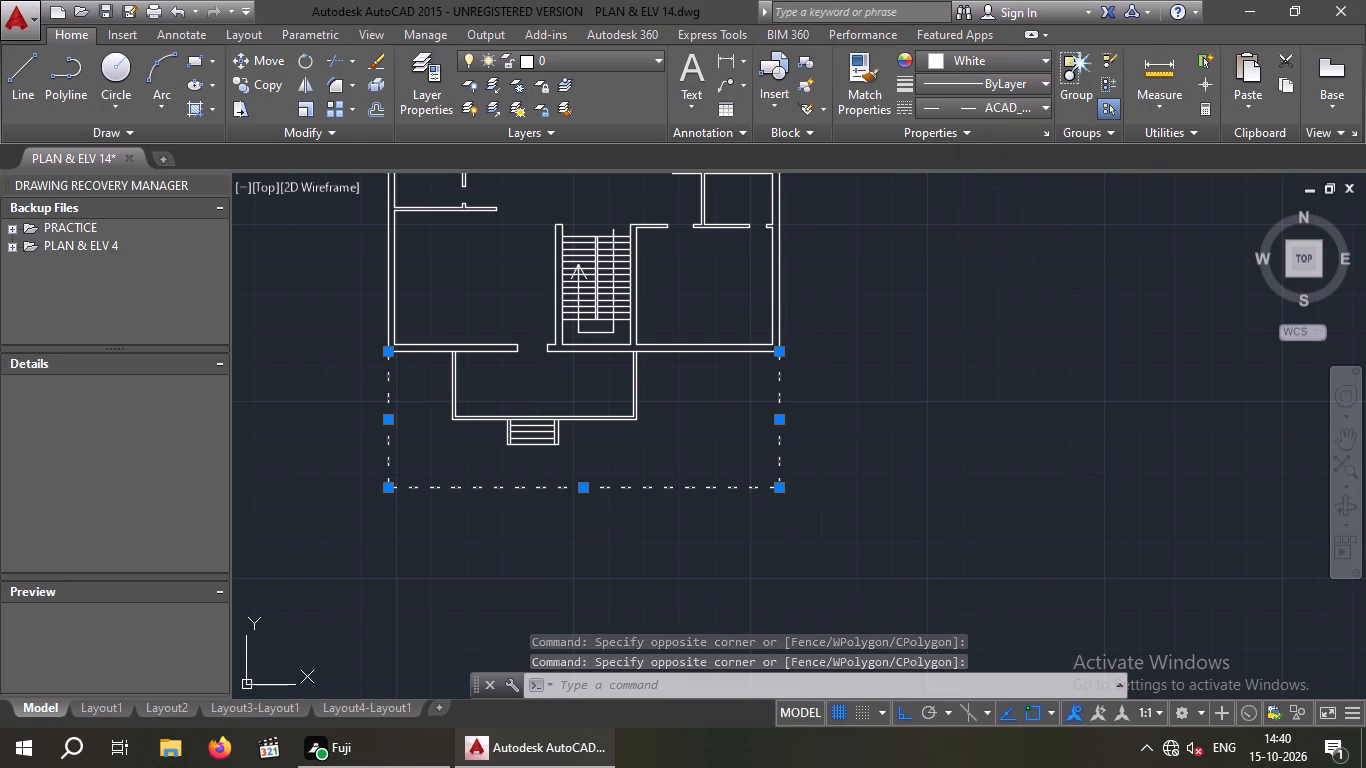
left_click(942, 339)
key("Escape")
key("Escape")
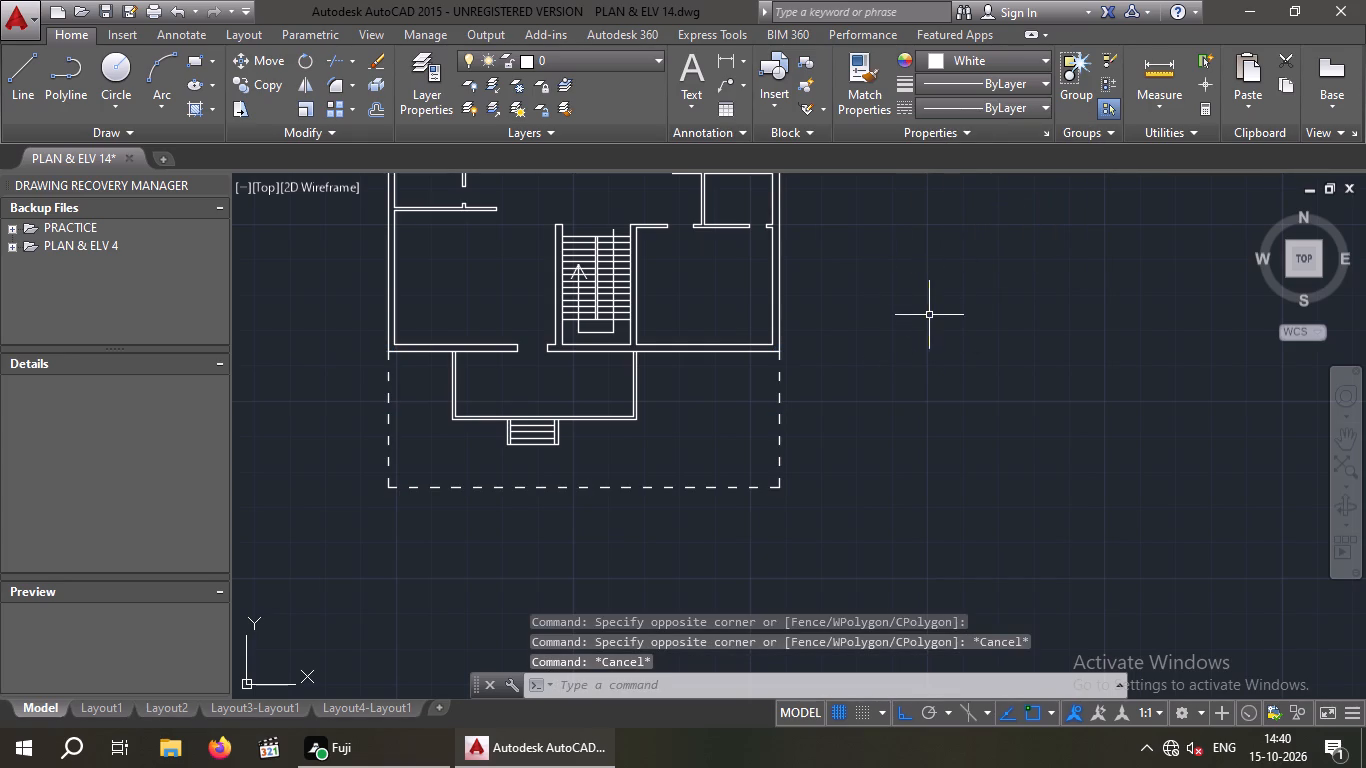
Offset the short line across the rear wall's thickness 3' away from the top-middle room.
middle_click_drag(893, 358, 842, 386)
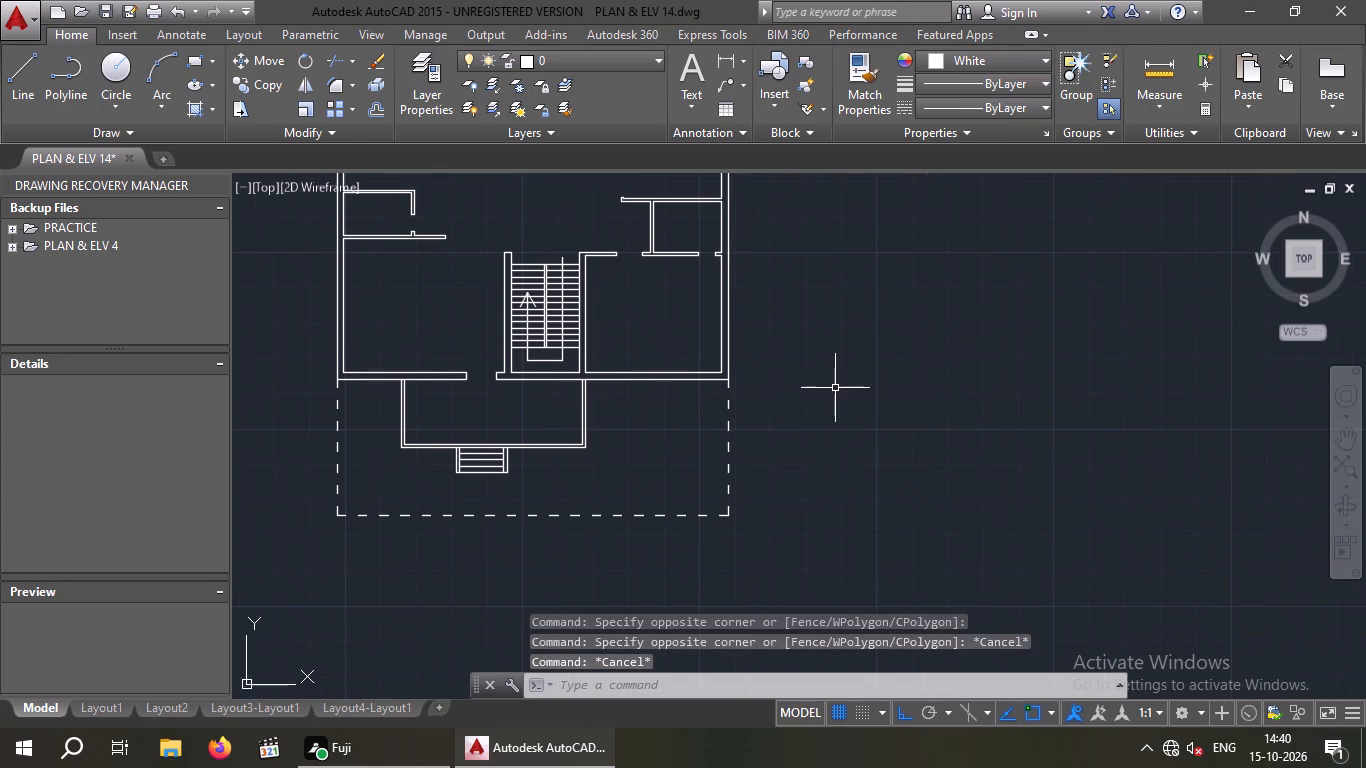
scroll(834, 387, "down", 1)
middle_click(825, 388)
scroll(569, 338, "up", 2)
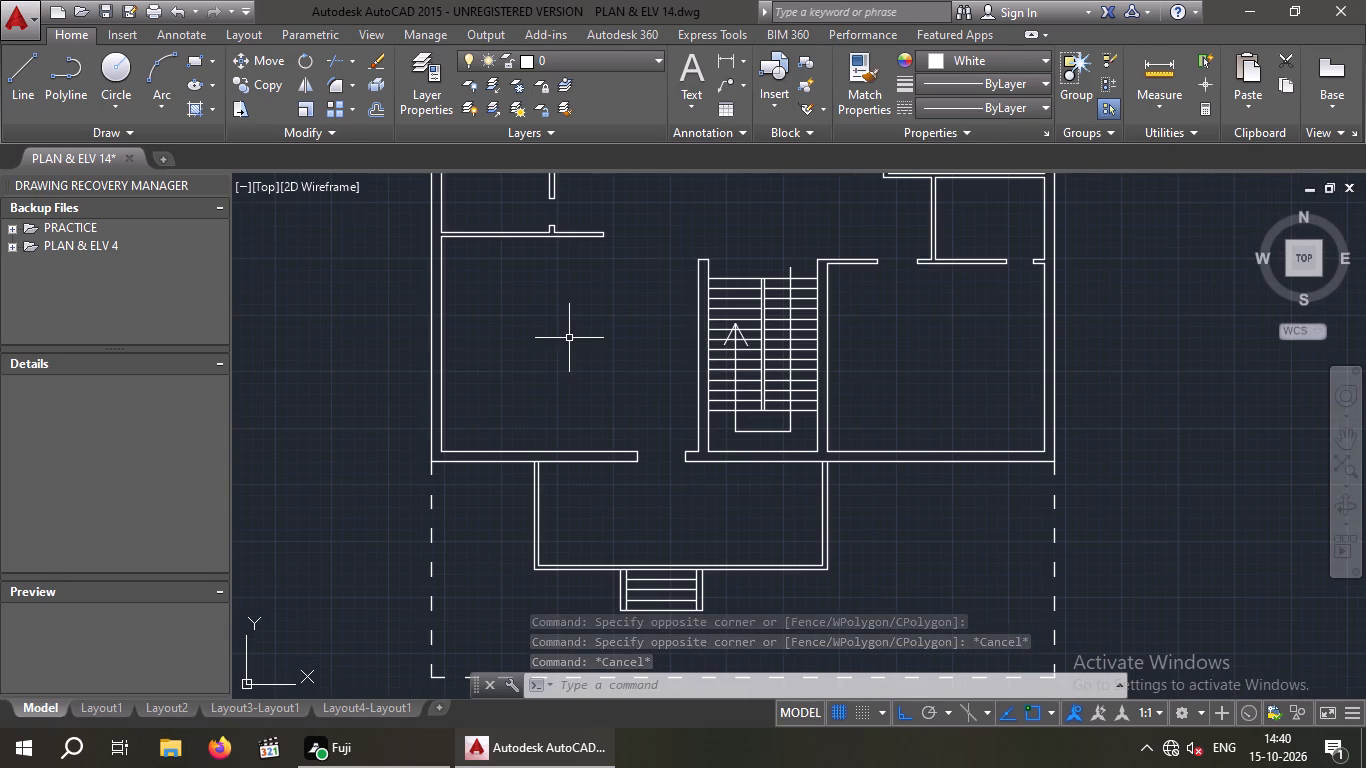
middle_click(568, 336)
scroll(548, 330, "down", 1)
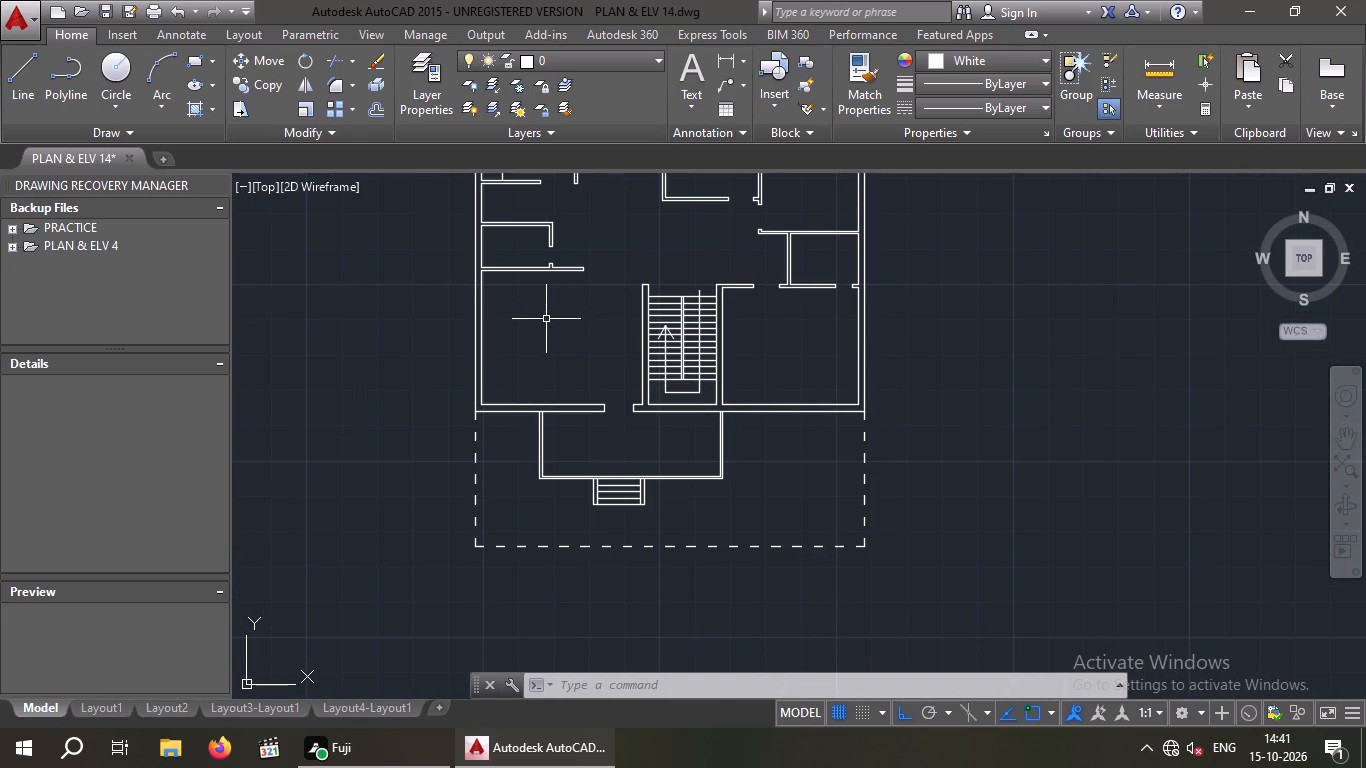
key("Escape")
middle_click_drag(596, 299, 571, 484)
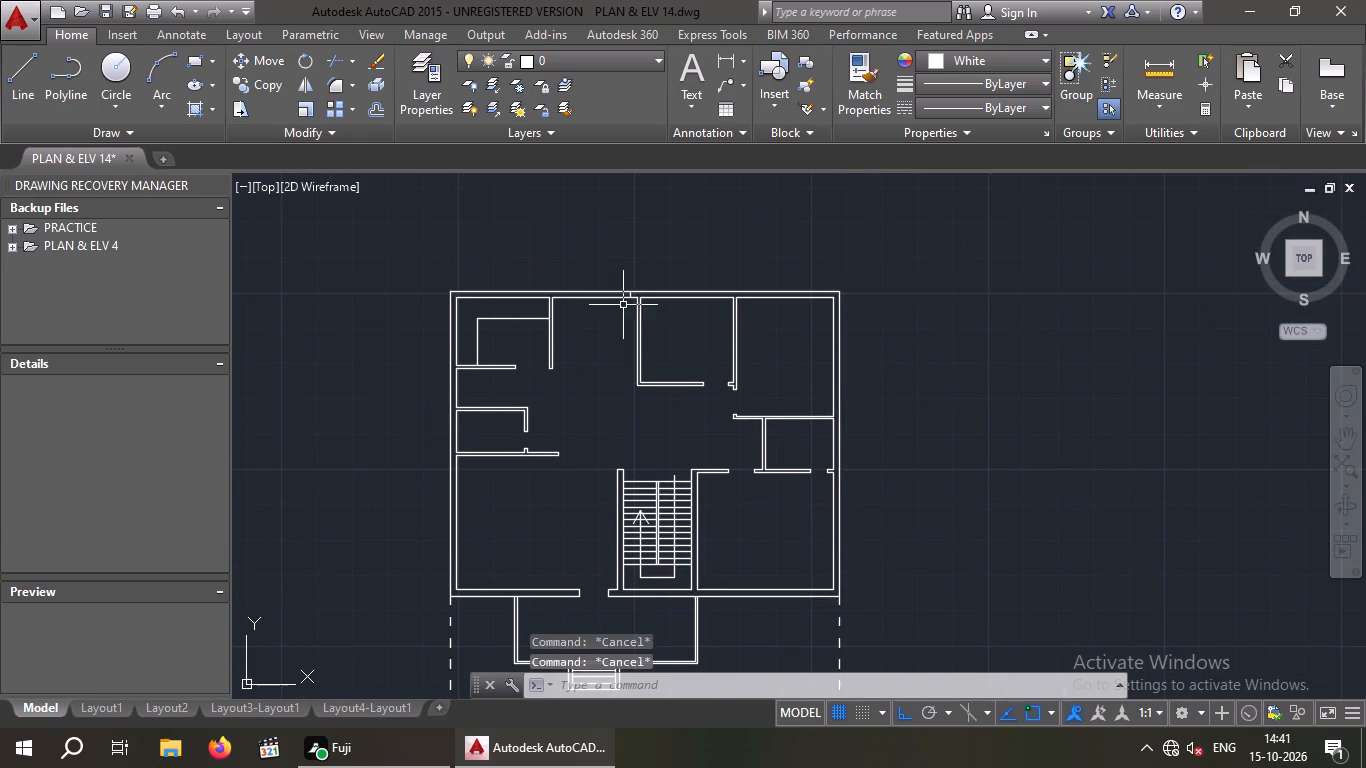
scroll(623, 305, "up", 3)
middle_click_drag(622, 310, 584, 466)
key("o")
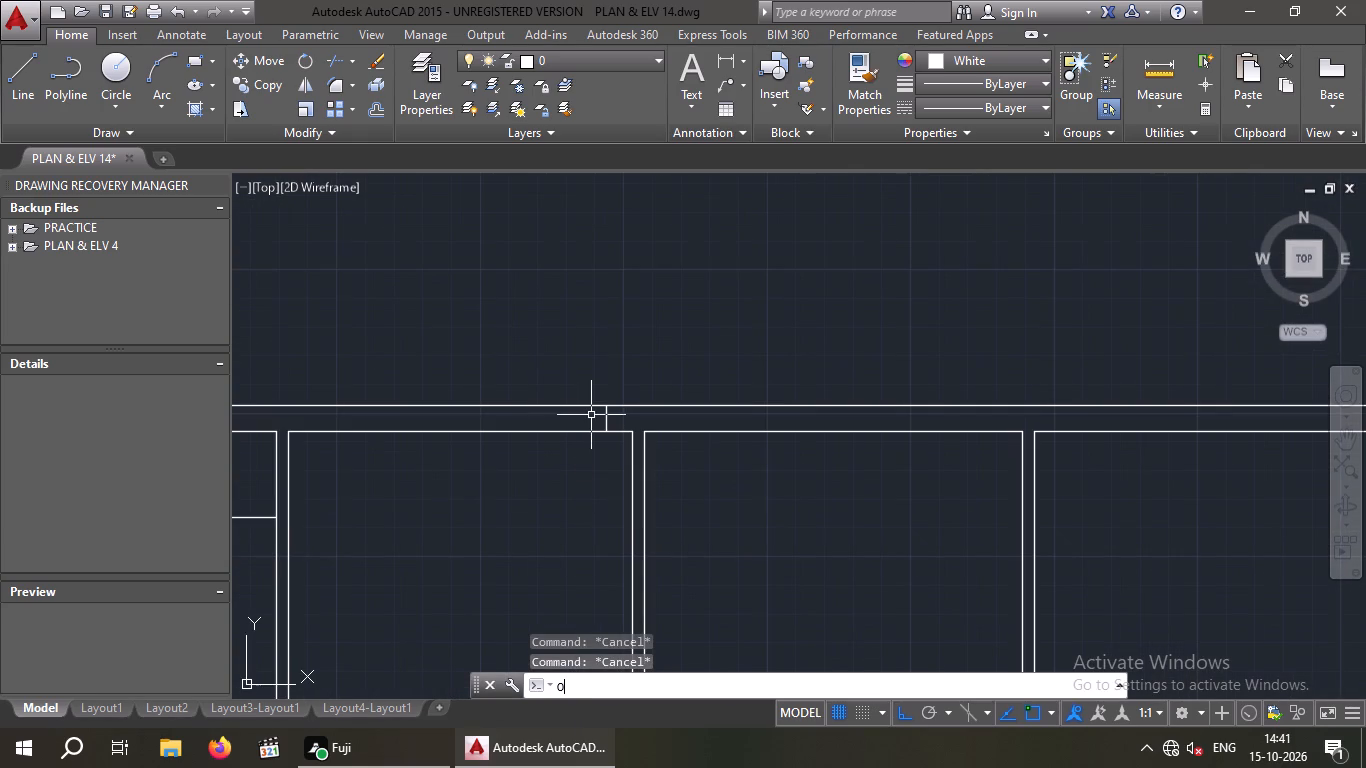
key("Return")
key("3")
key("apostrophe")
key("Return")
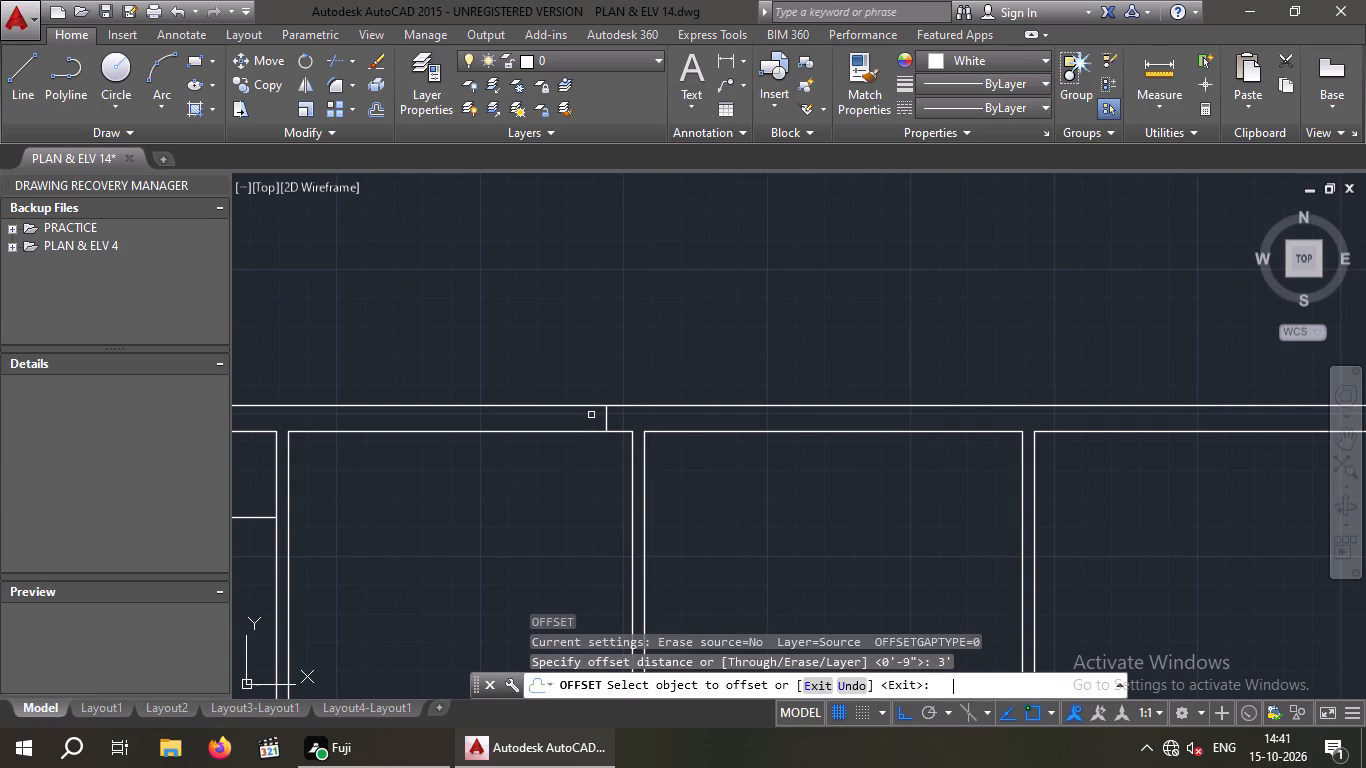
scroll(601, 431, "up", 2)
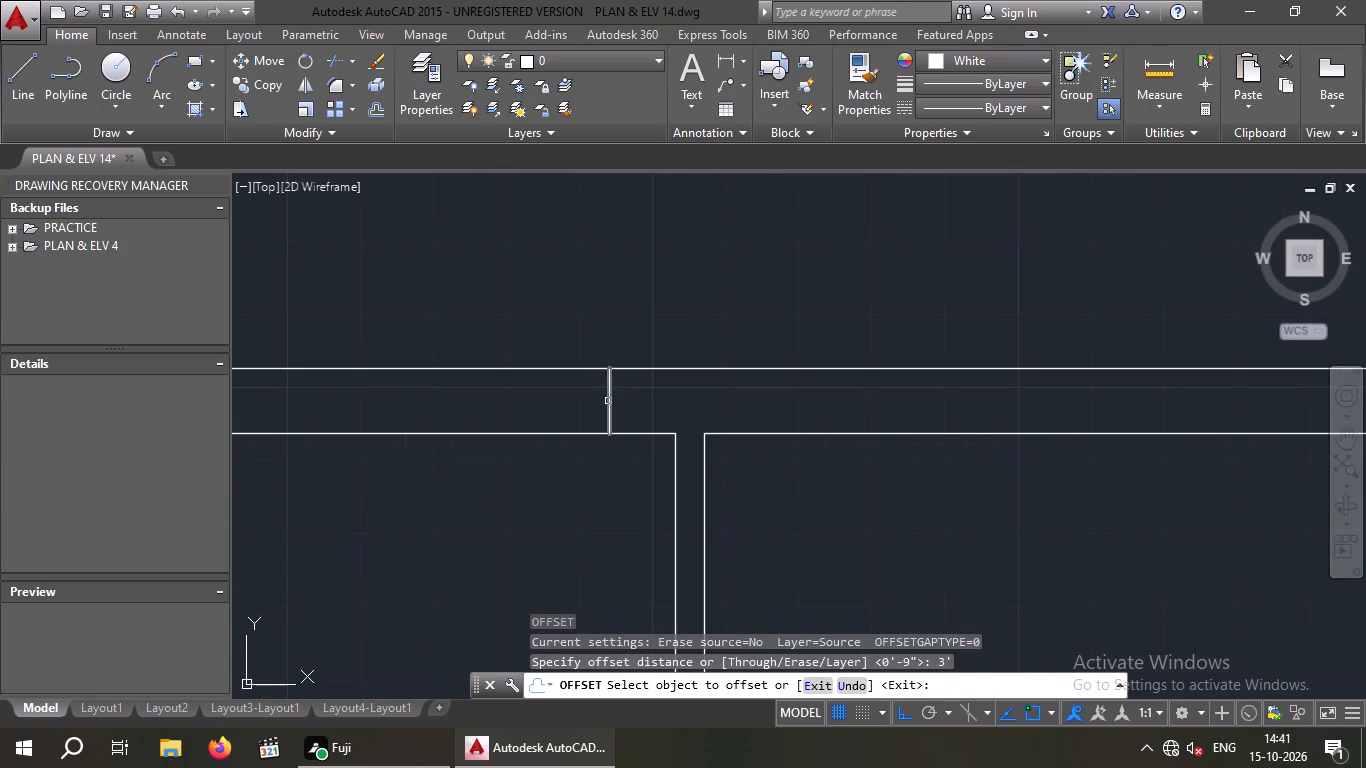
left_click_drag(608, 401, 599, 406)
left_click(453, 417)
scroll(459, 414, "down", 2)
key("Escape")
key("Escape")
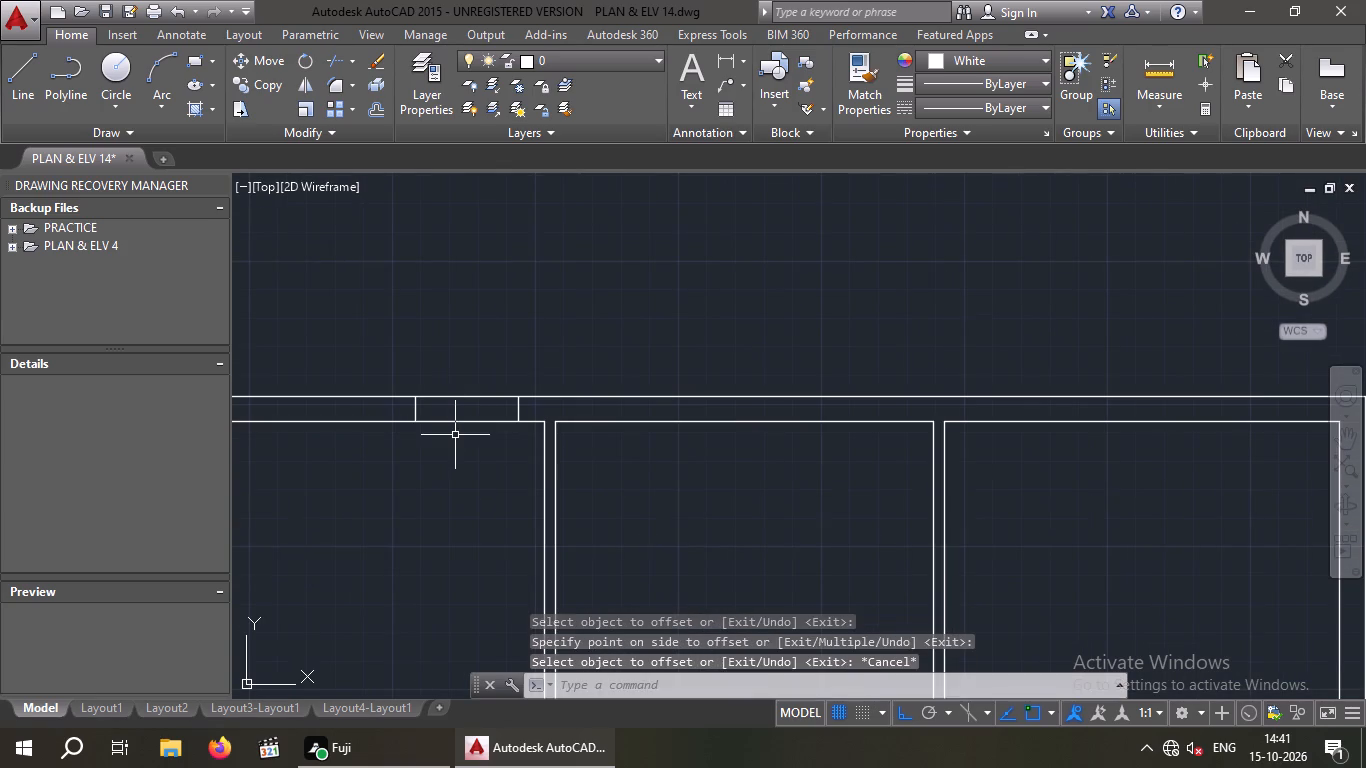
Trim both faces of the rear wall between the two short cross lines to form a 3' wide opening.
key("t")
key("r")
key("space")
key("space")
left_click(474, 456)
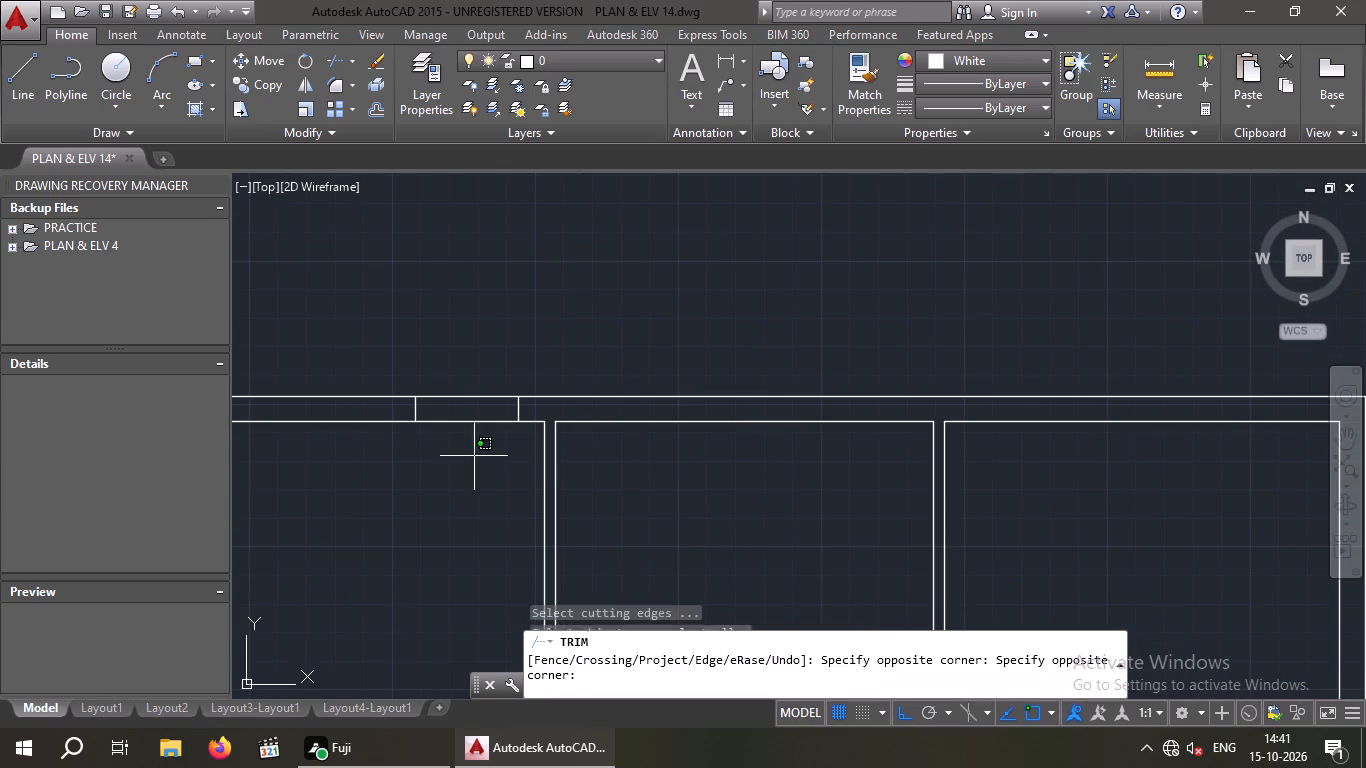
left_click(455, 374)
scroll(451, 395, "down", 1)
middle_click_drag(451, 401, 443, 533)
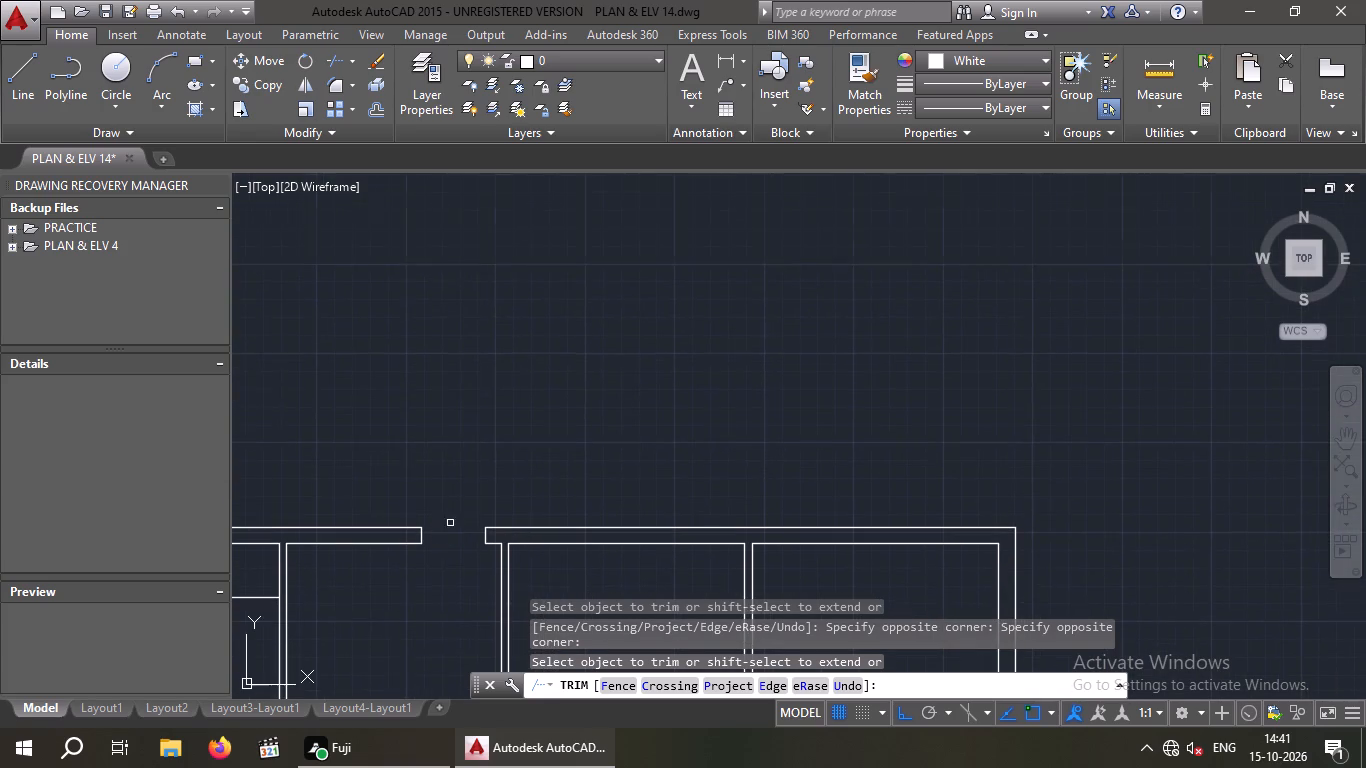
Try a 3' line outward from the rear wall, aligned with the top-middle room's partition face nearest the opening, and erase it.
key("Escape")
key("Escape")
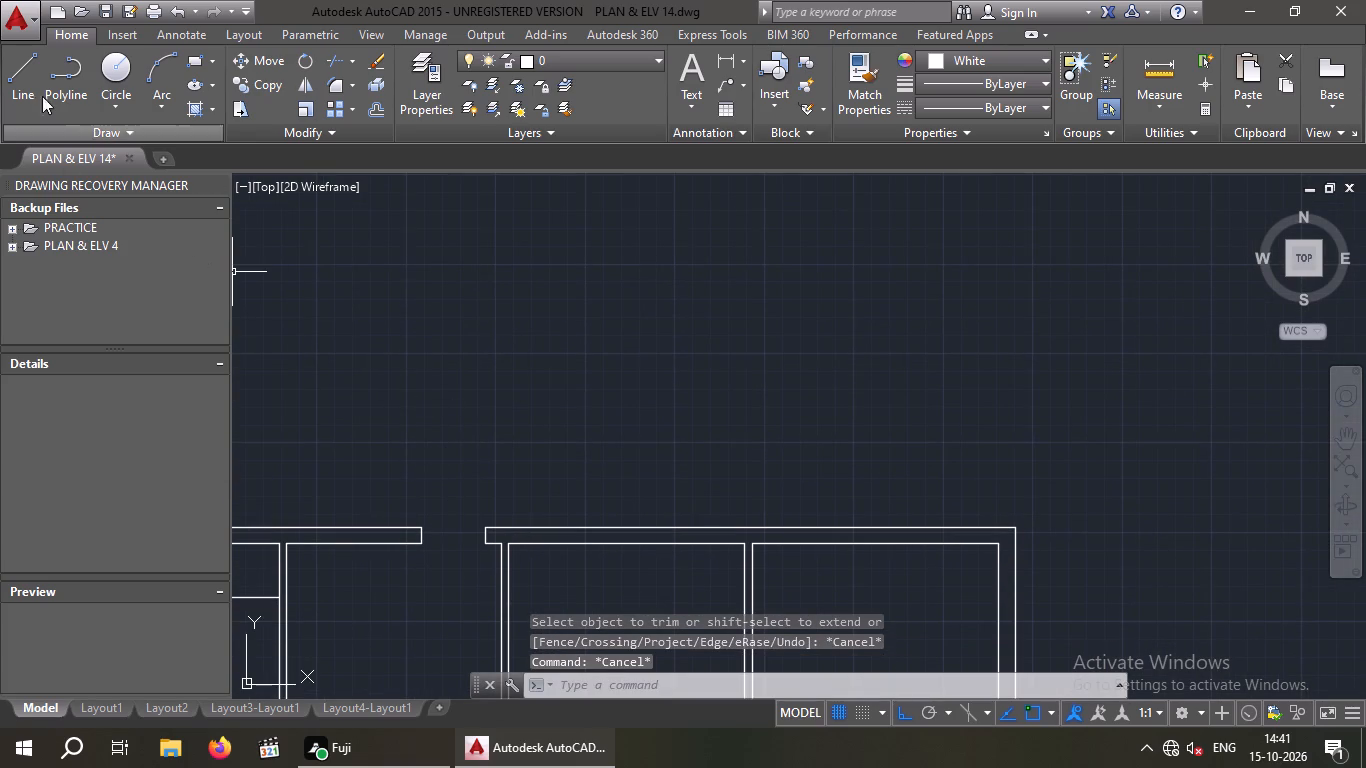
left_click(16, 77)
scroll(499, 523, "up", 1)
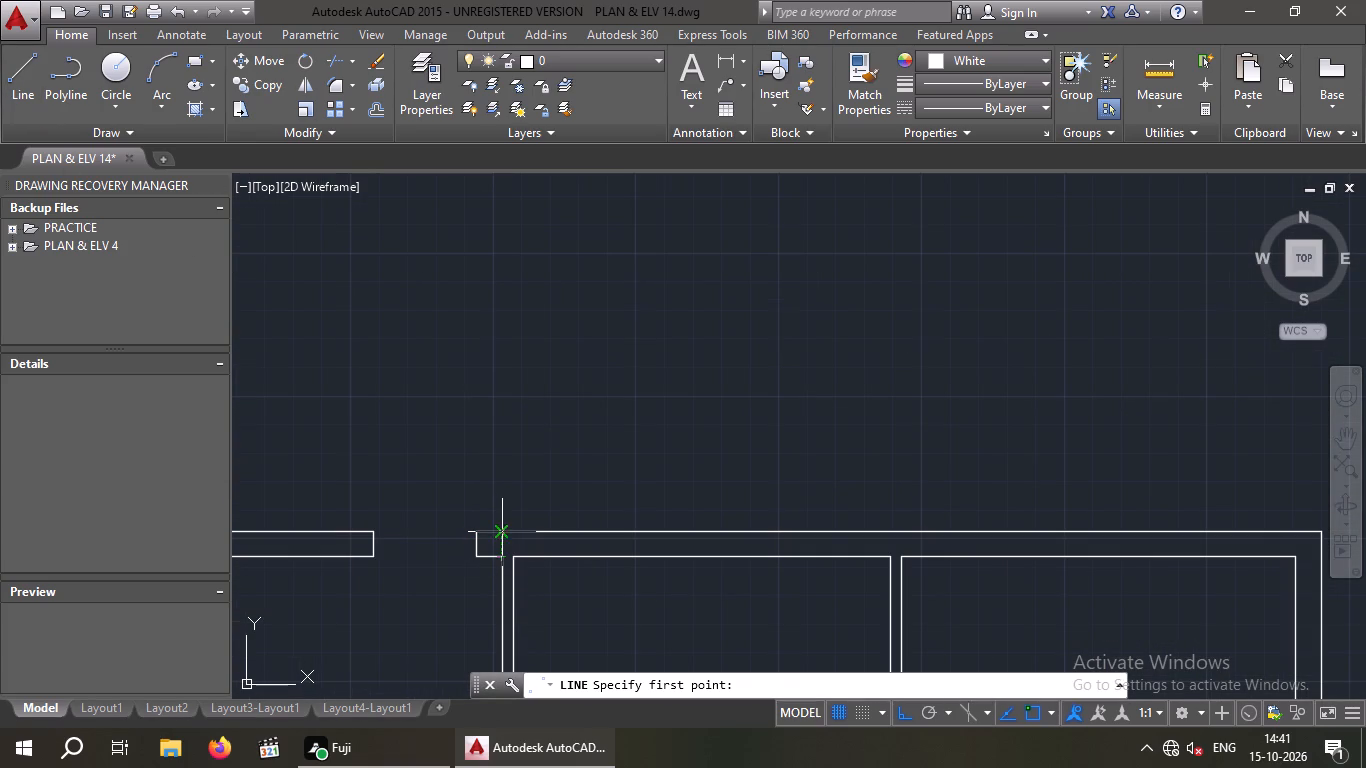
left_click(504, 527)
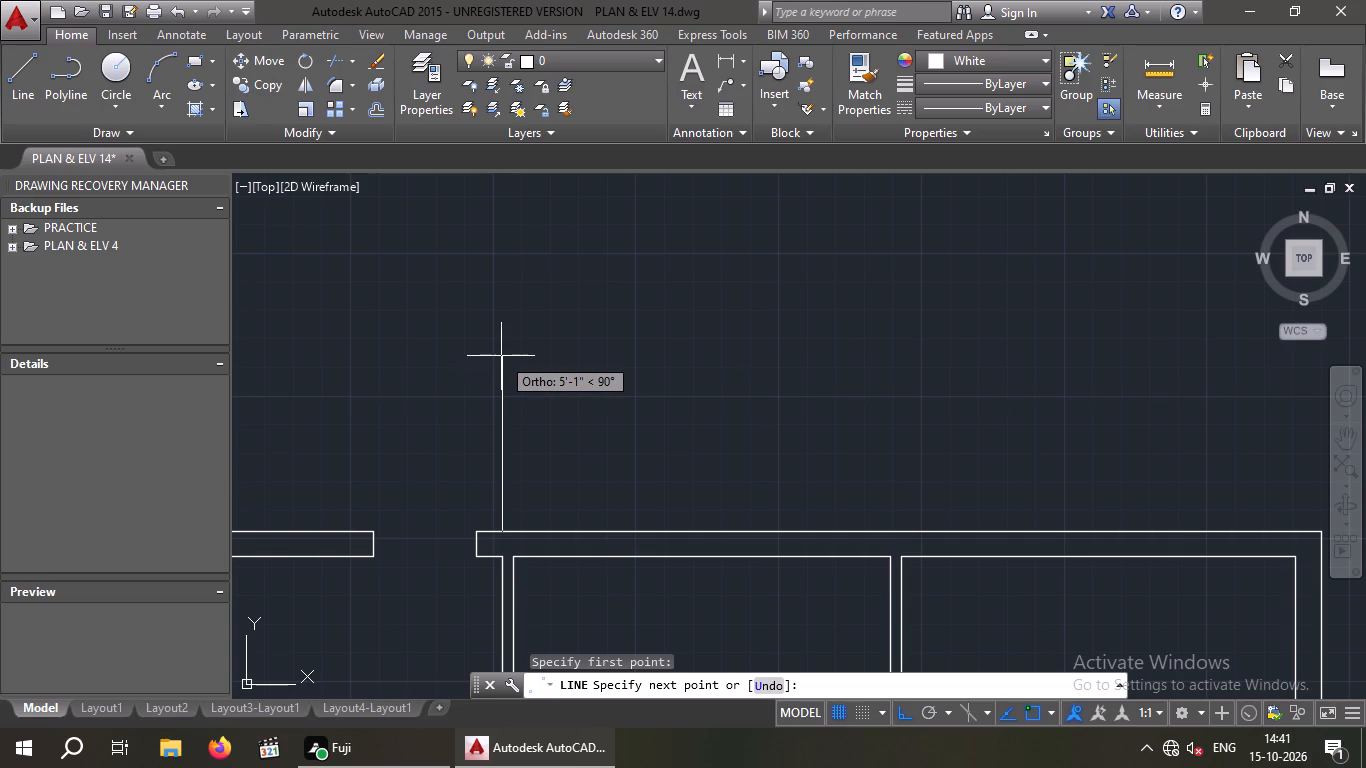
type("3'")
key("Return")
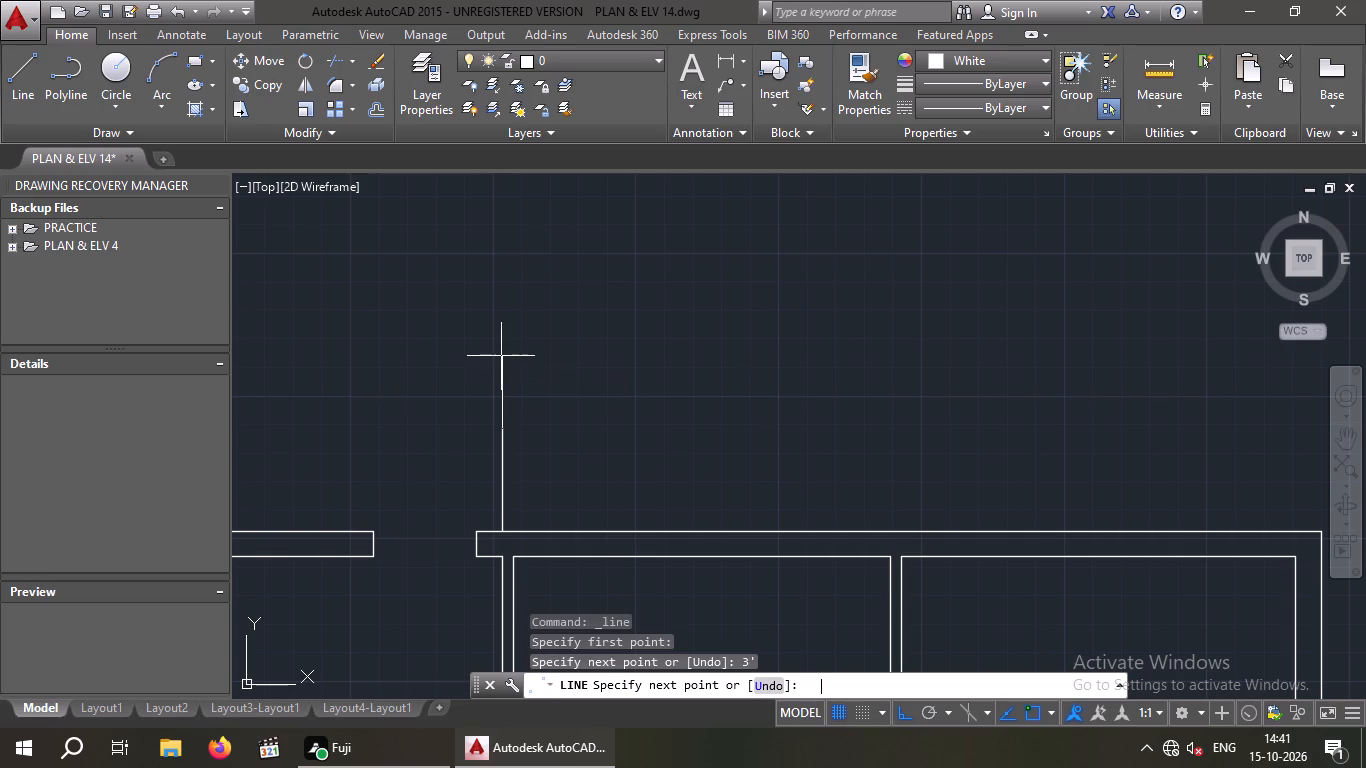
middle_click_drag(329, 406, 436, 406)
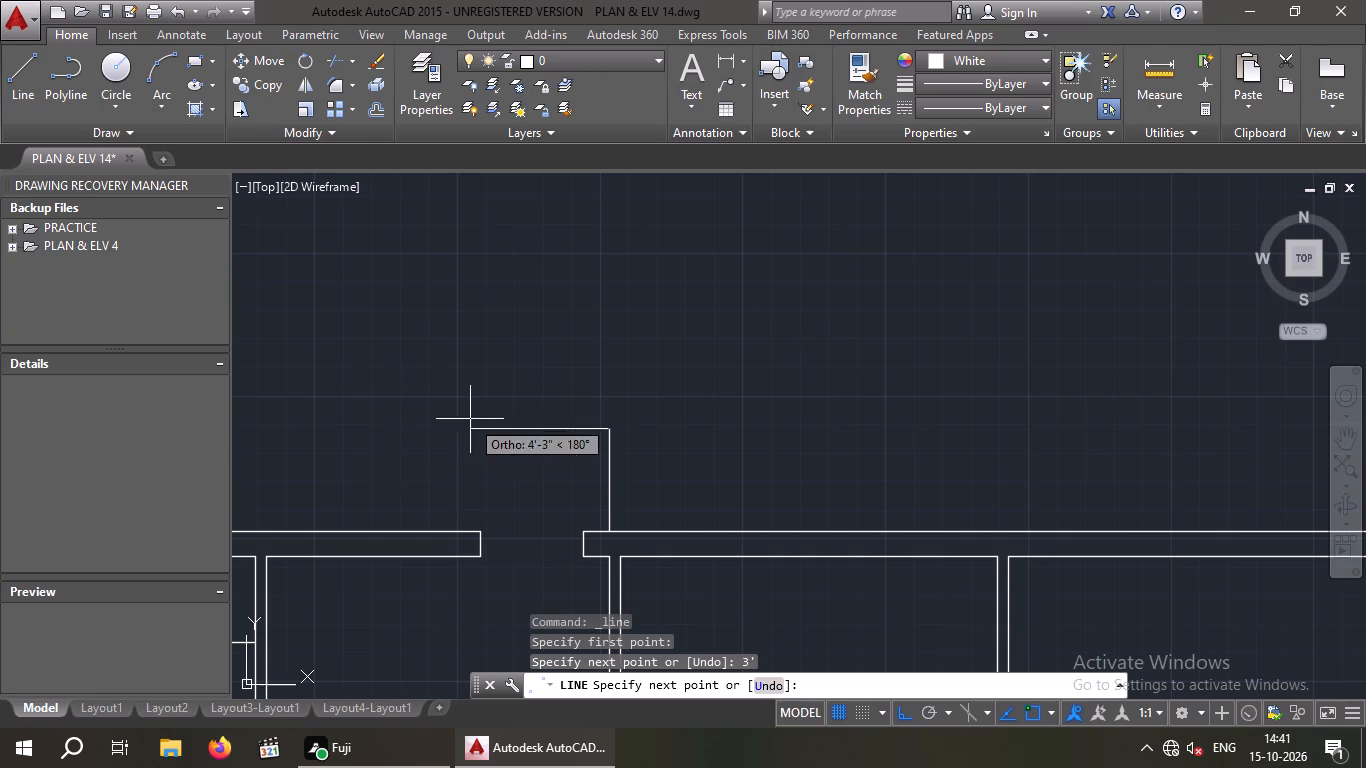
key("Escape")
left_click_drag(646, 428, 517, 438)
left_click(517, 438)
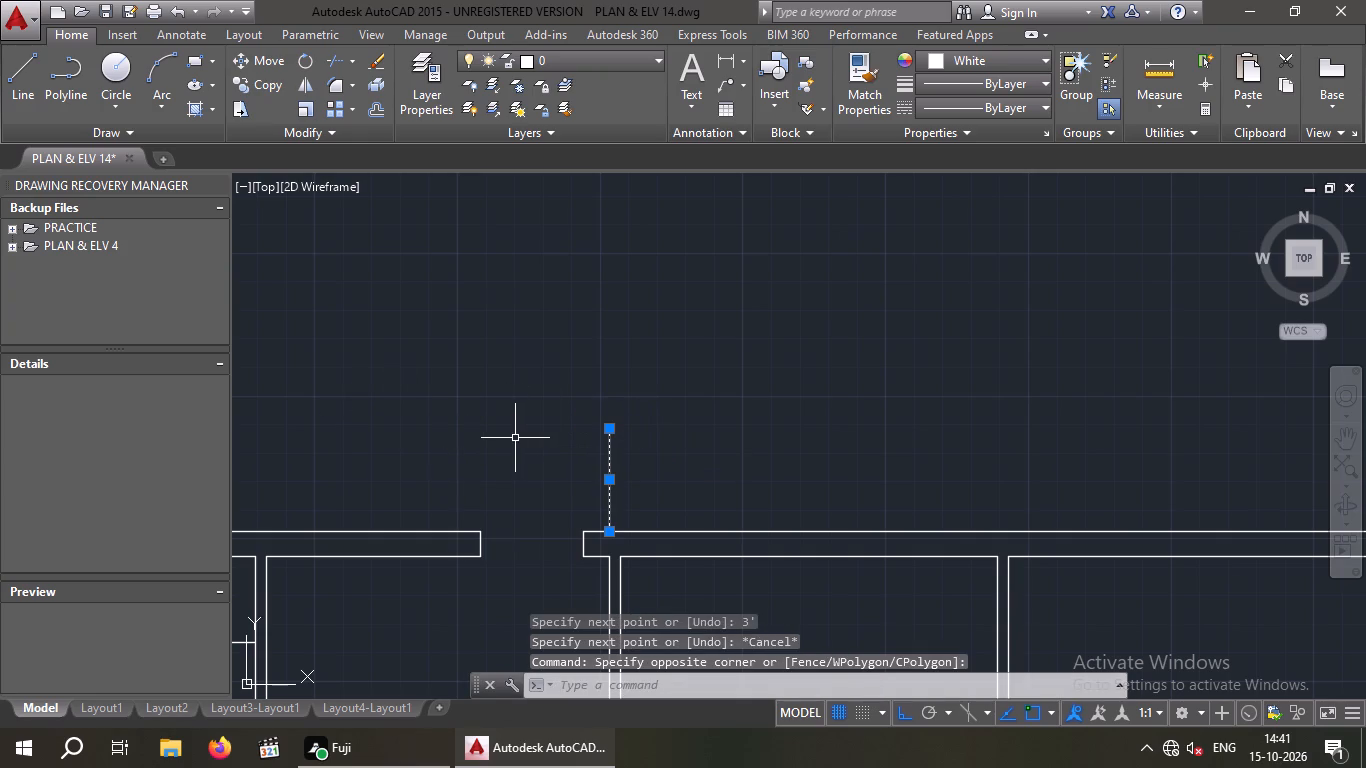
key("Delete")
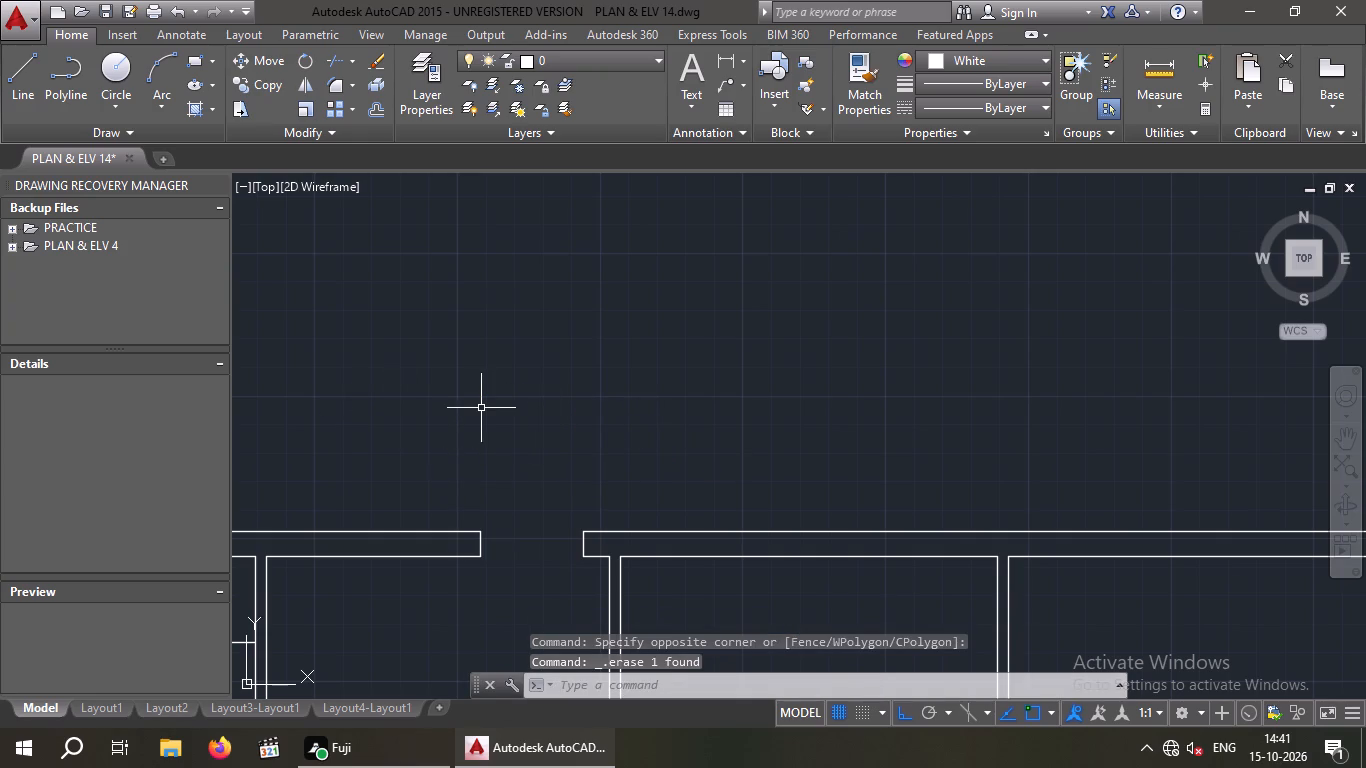
Draw a 4' line outward from the rear wall's outer face, aligned with the top-middle room's inner face beside the opening.
key("l")
key("Return")
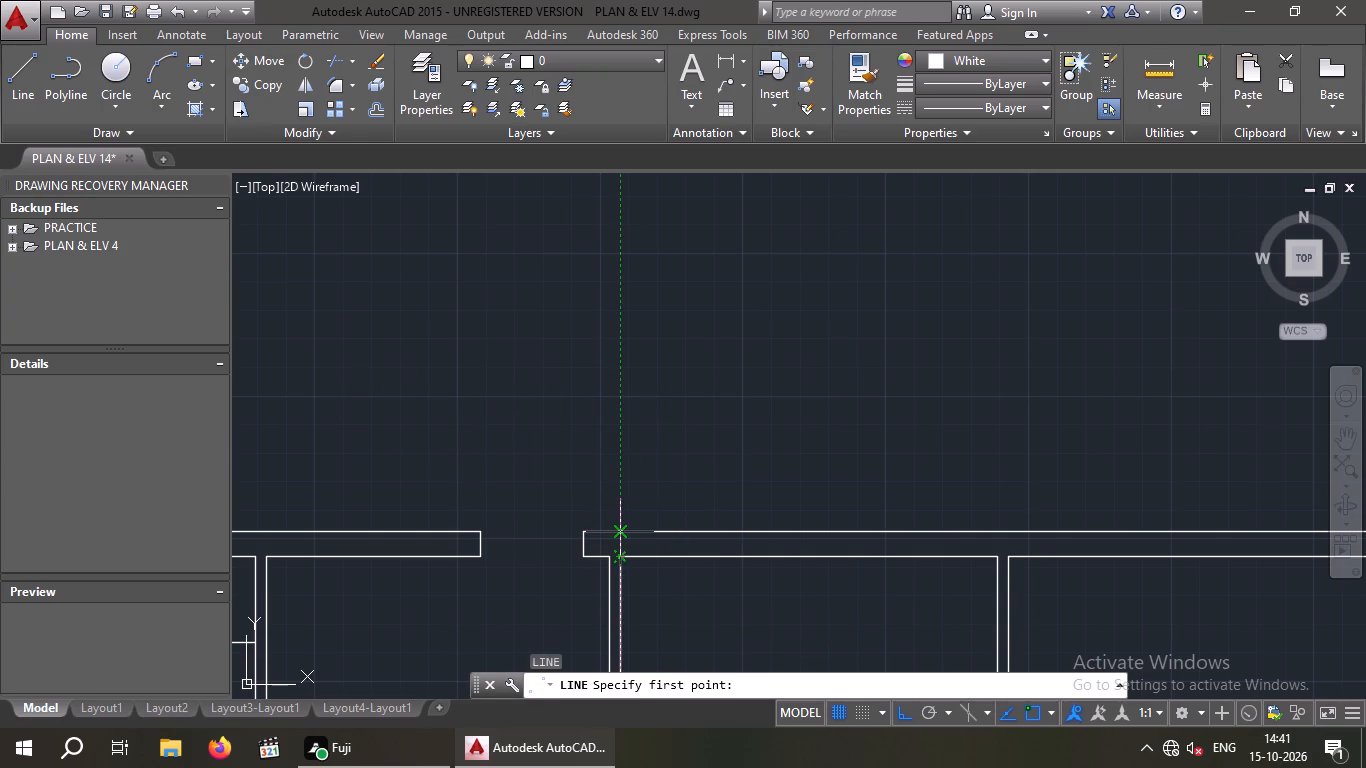
left_click(624, 528)
key("4")
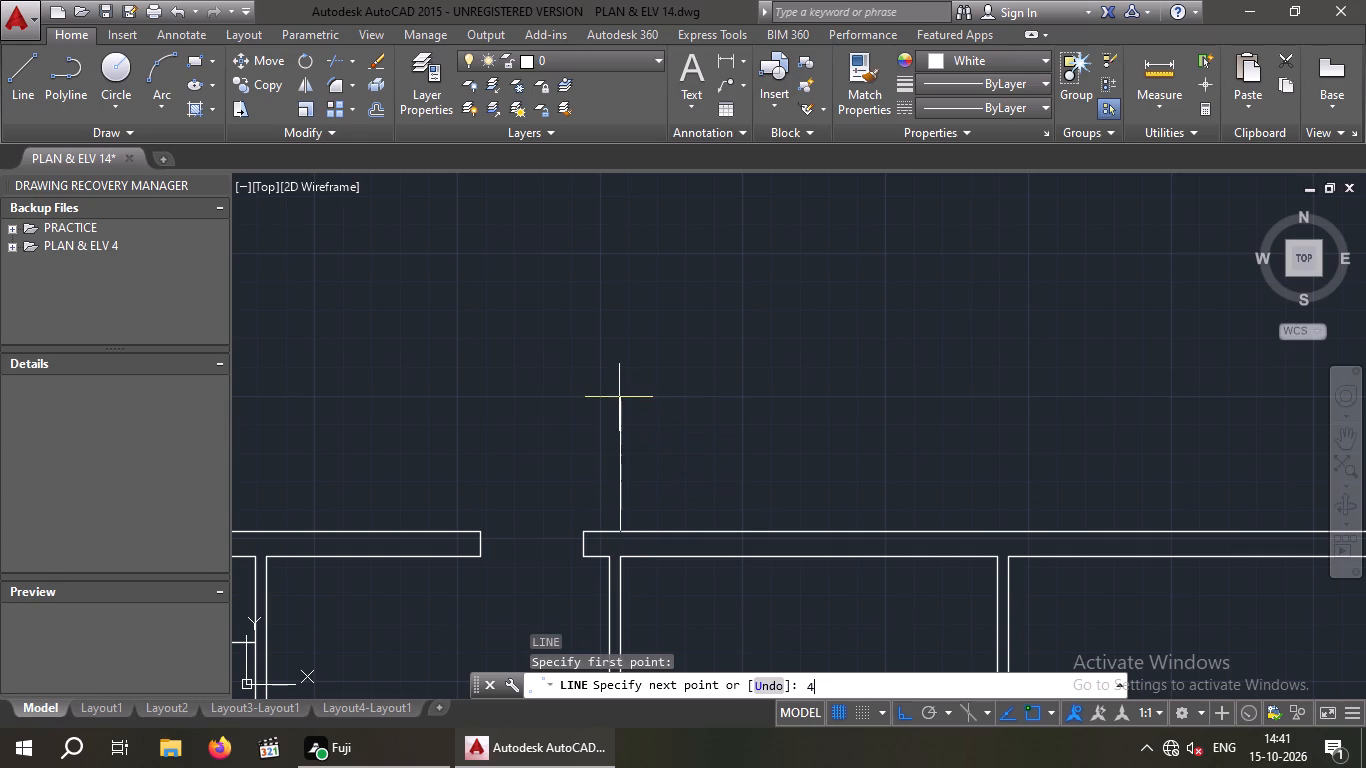
key("apostrophe")
key("Return")
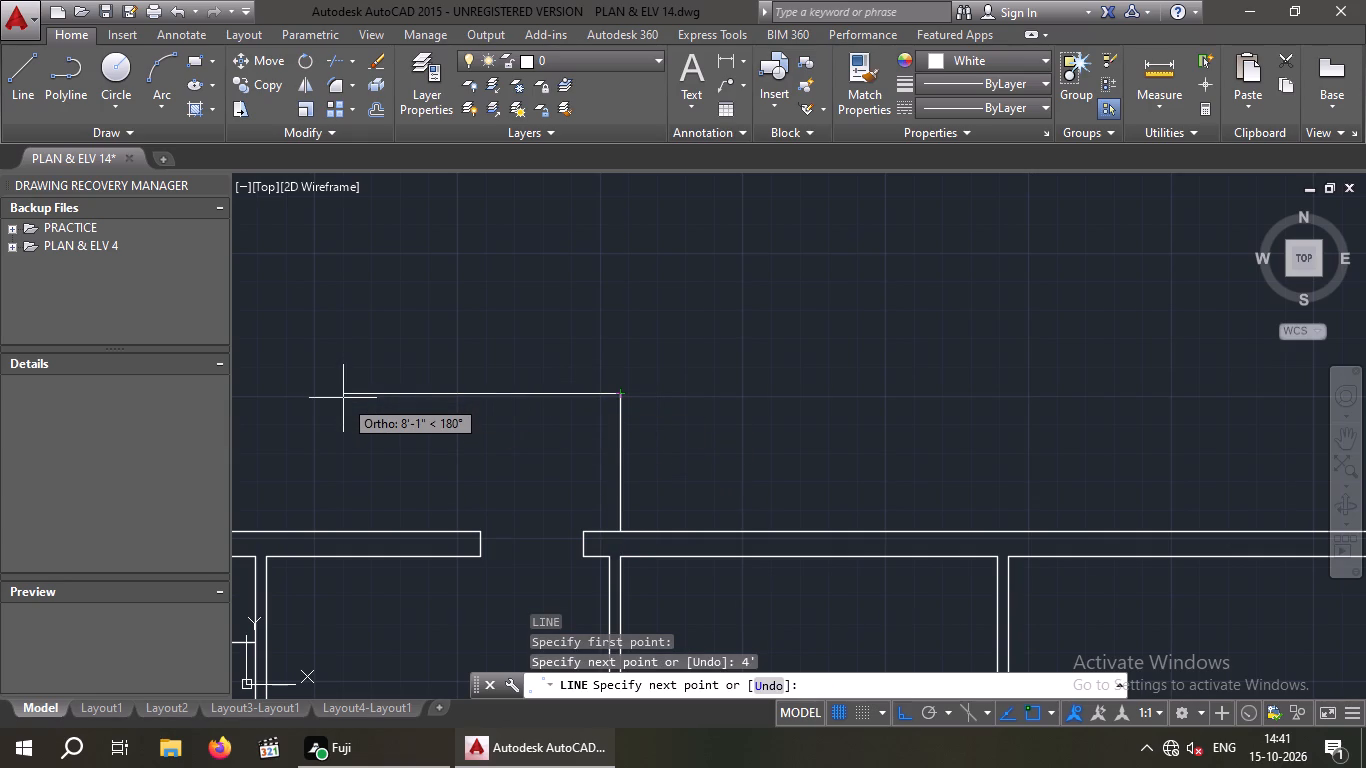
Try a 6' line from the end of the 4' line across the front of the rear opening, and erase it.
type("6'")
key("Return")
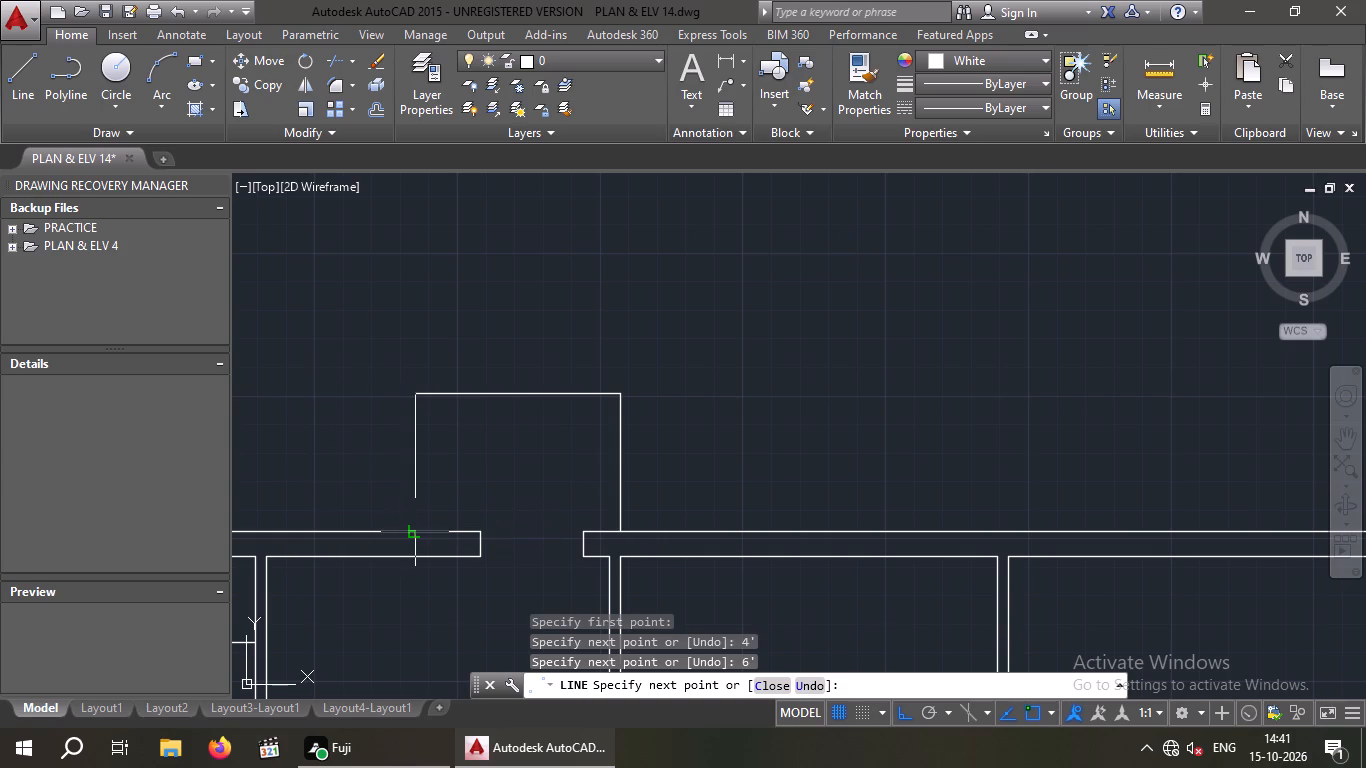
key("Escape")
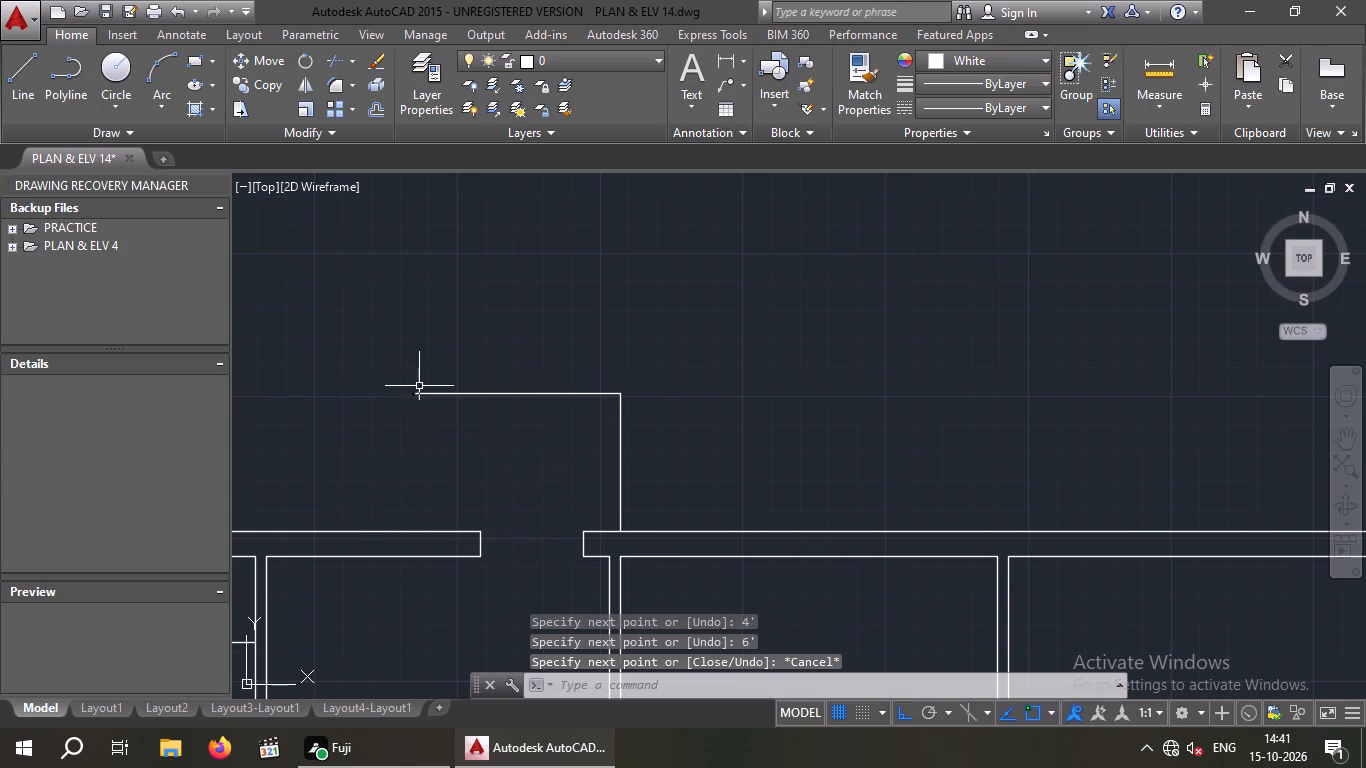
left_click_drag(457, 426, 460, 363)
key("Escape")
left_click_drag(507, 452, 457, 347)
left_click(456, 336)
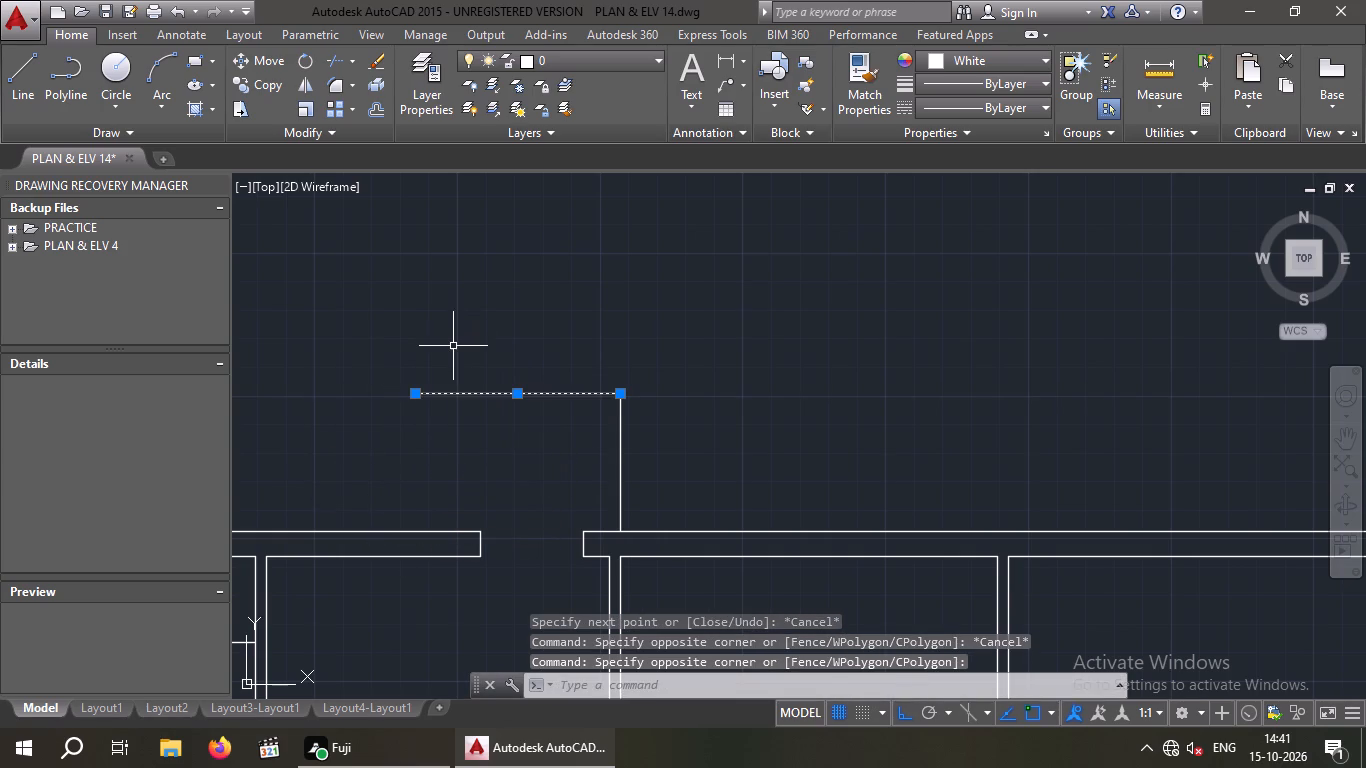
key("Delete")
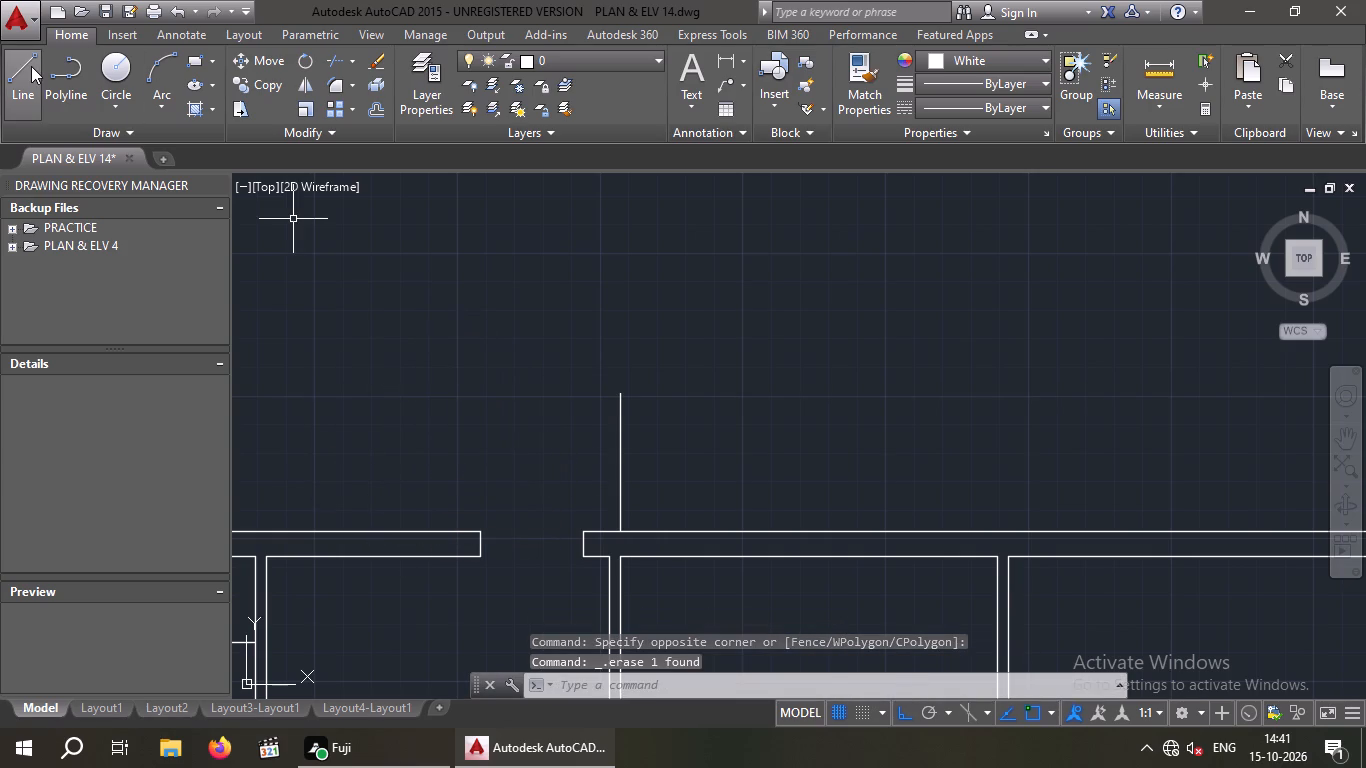
Draw an 8' line from the 4' line's outer end past the rear opening, and return it perpendicular to the wall.
left_click(31, 65)
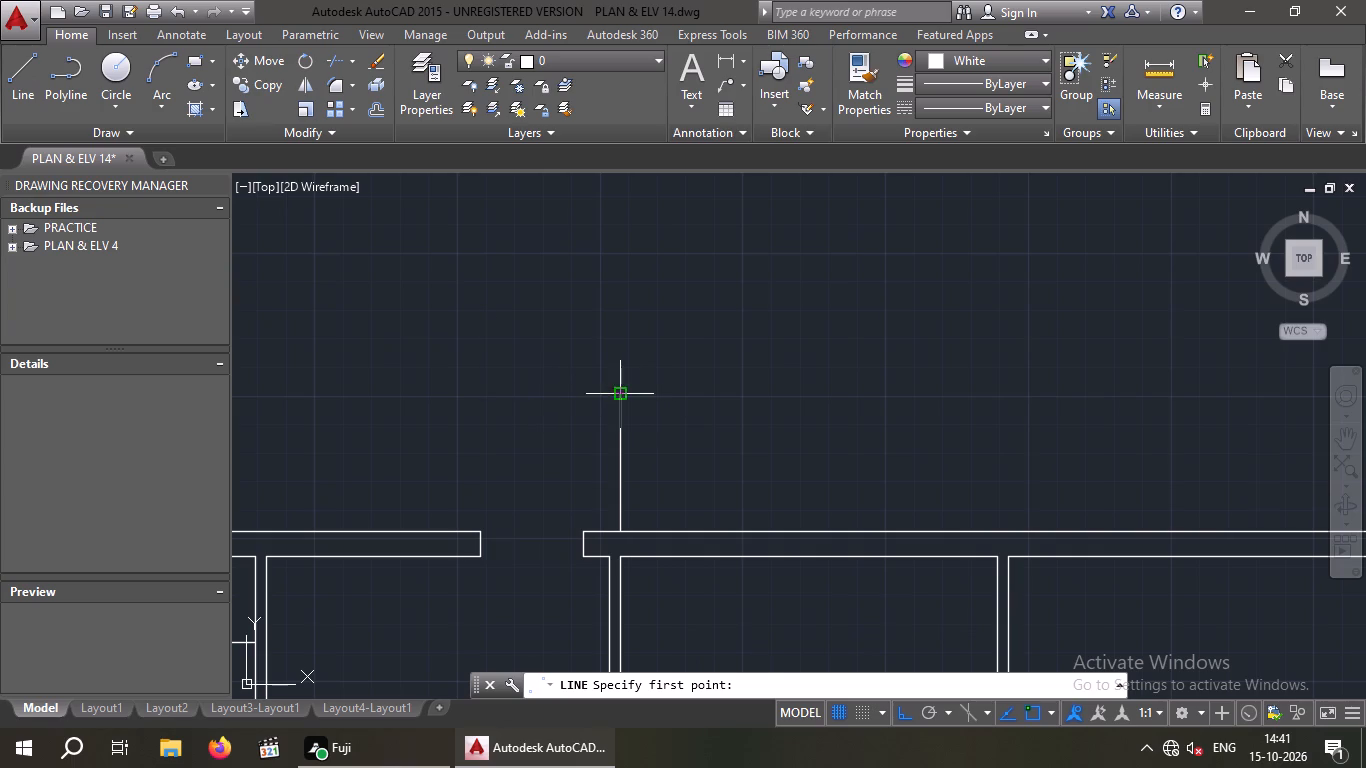
left_click_drag(617, 393, 568, 394)
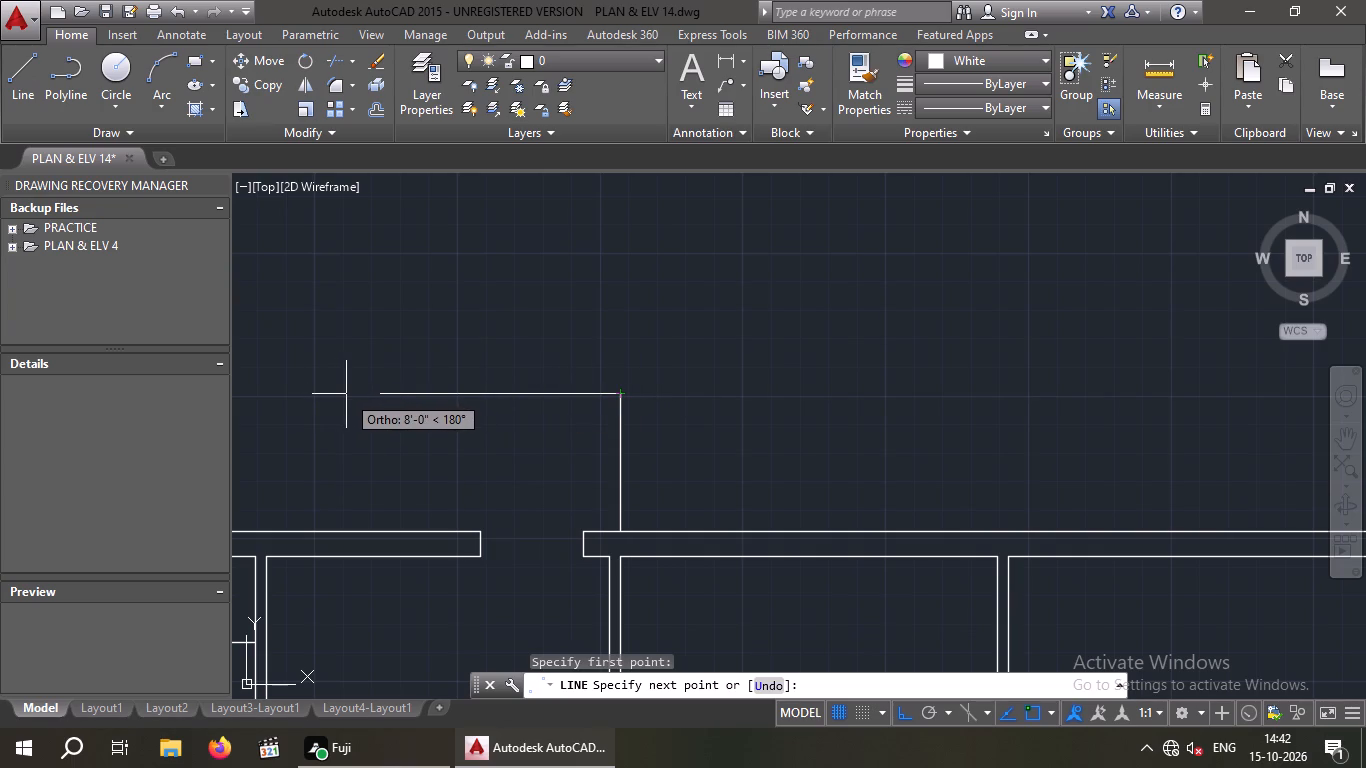
left_click(346, 394)
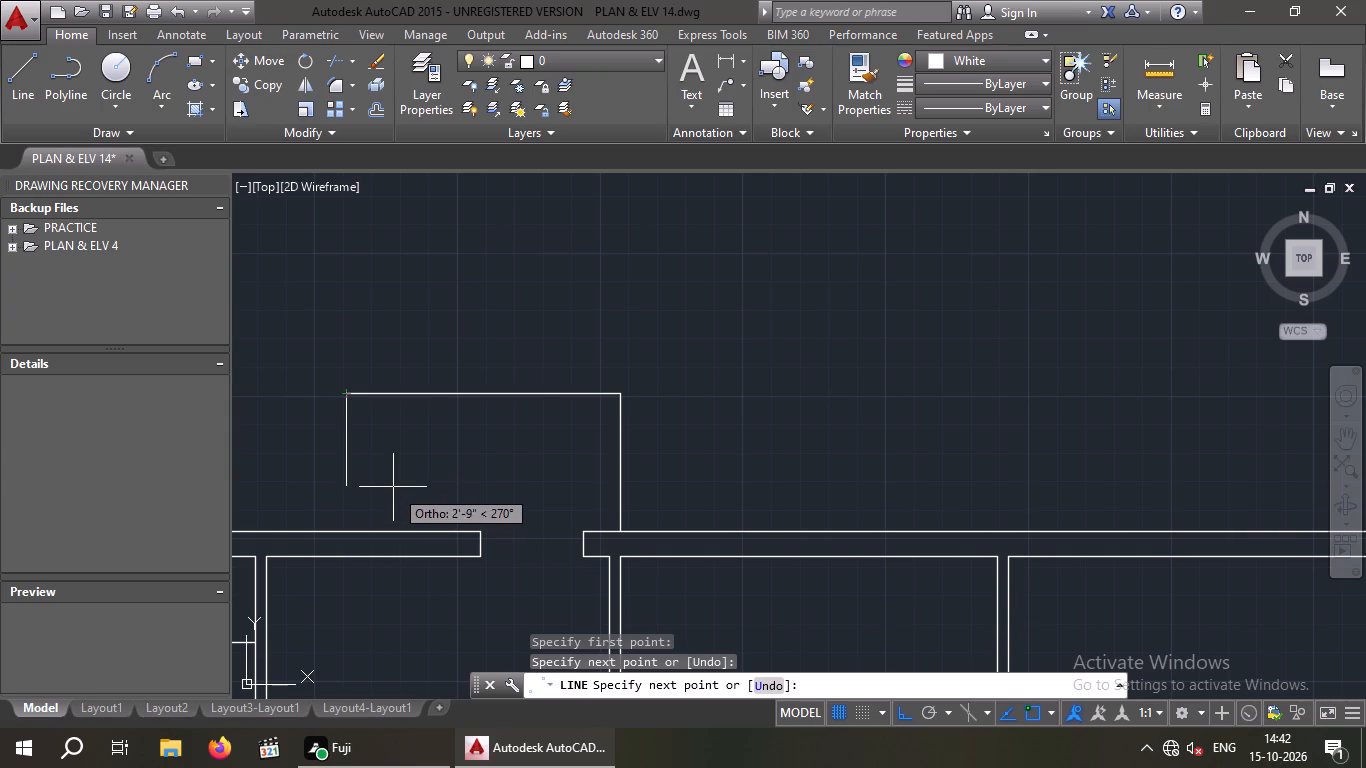
left_click(351, 534)
key("Escape")
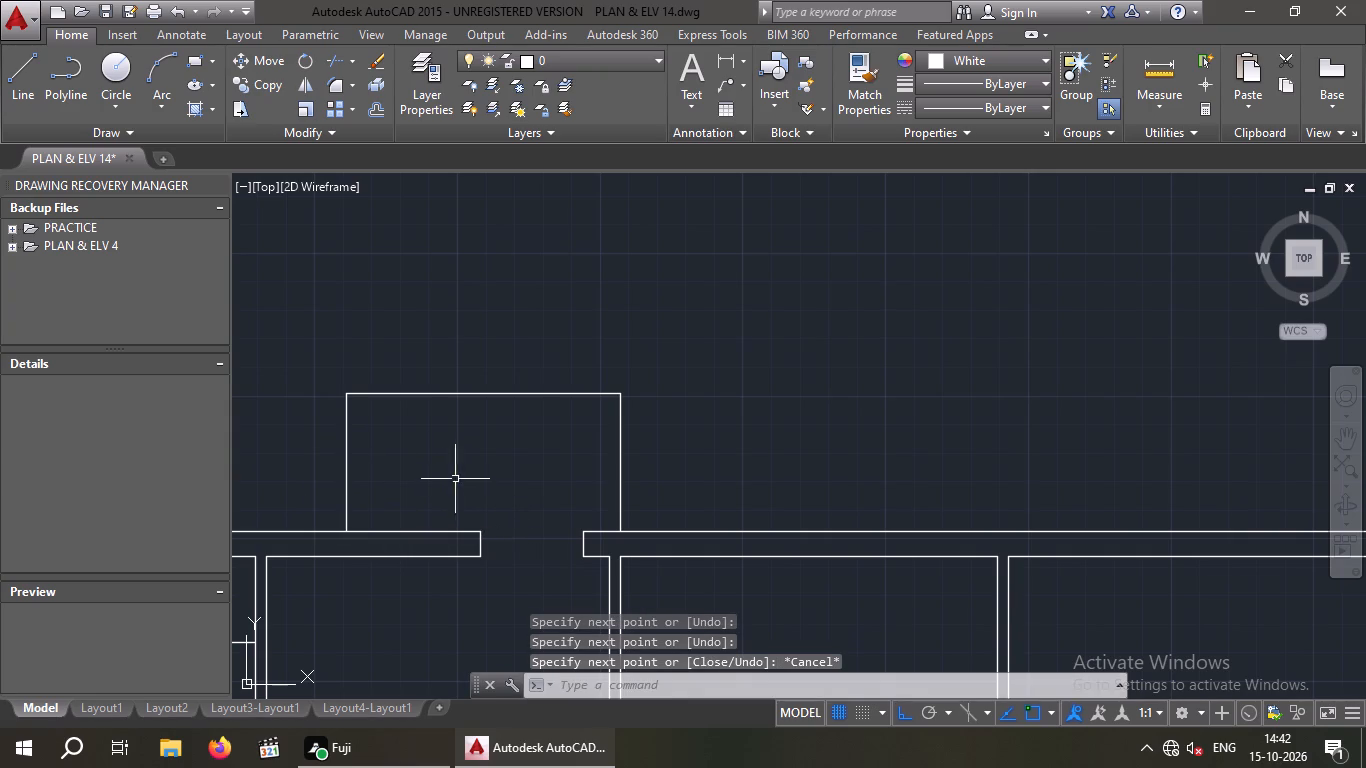
Offset the rear landing's far short side inward four times at 9" spacing to form the step treads.
key("o")
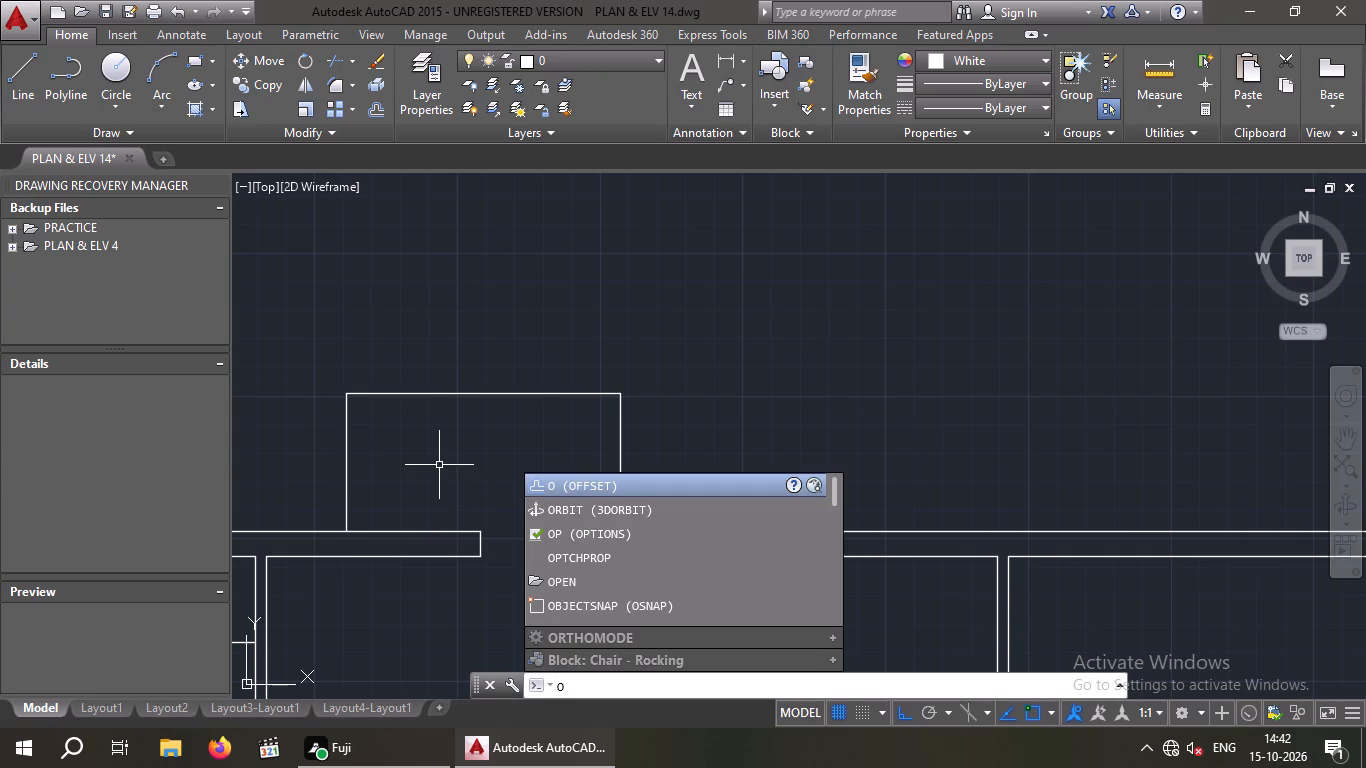
key("Return")
key("9")
key("shift+quotedbl")
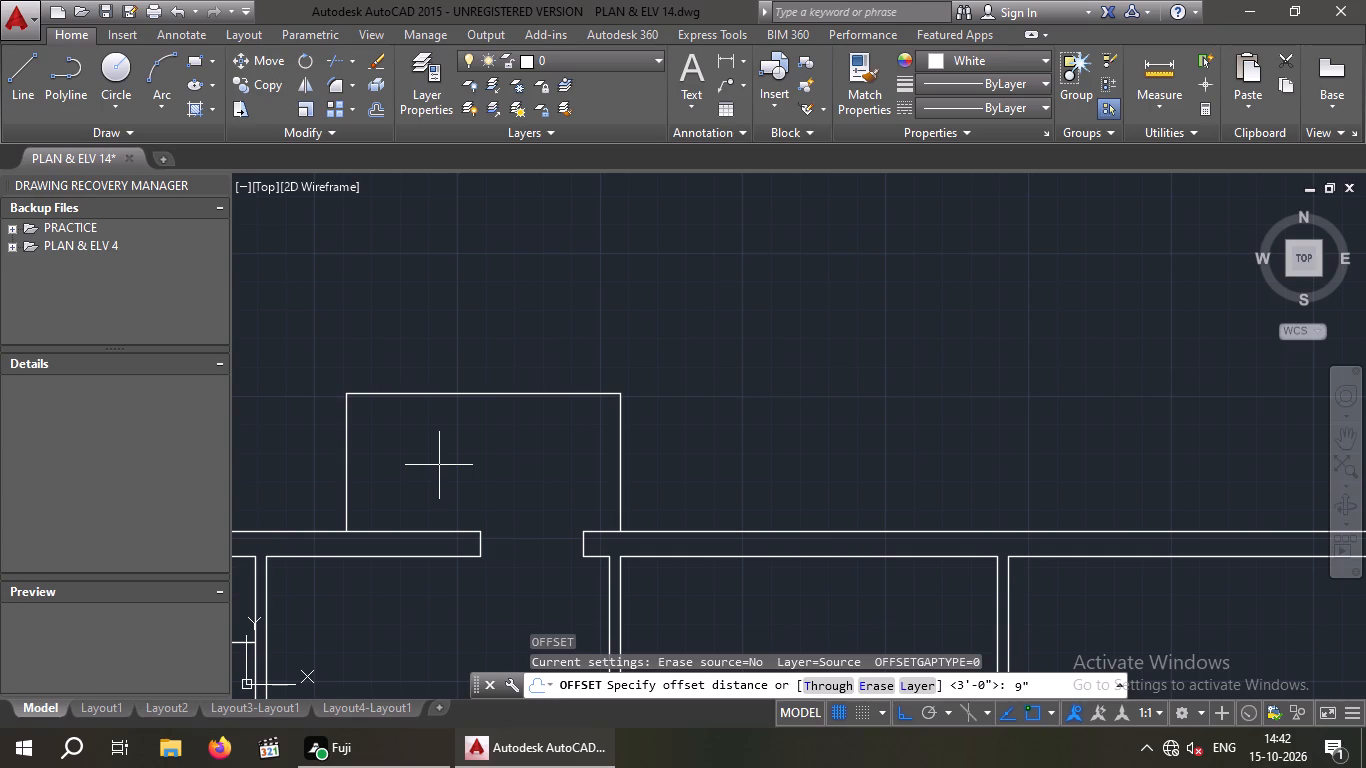
key("Return")
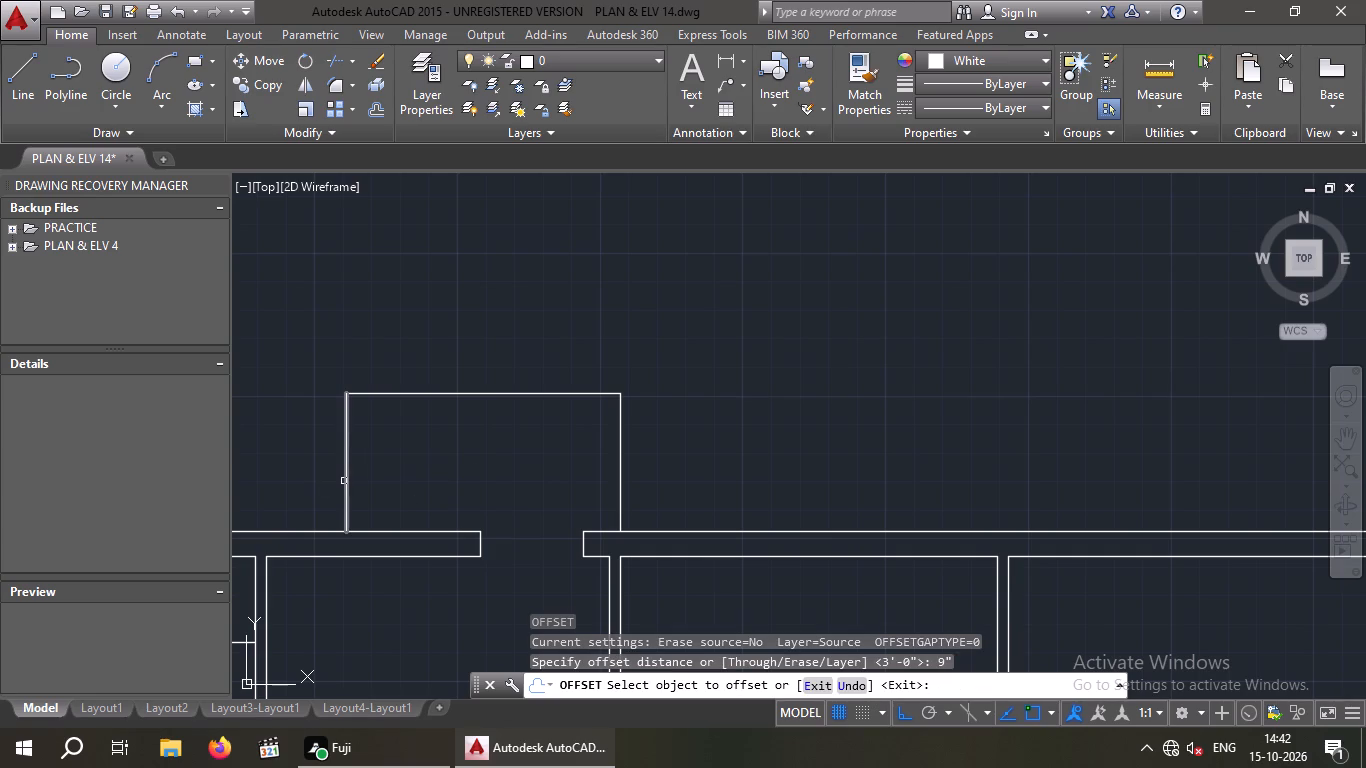
left_click(346, 481)
left_click(413, 481)
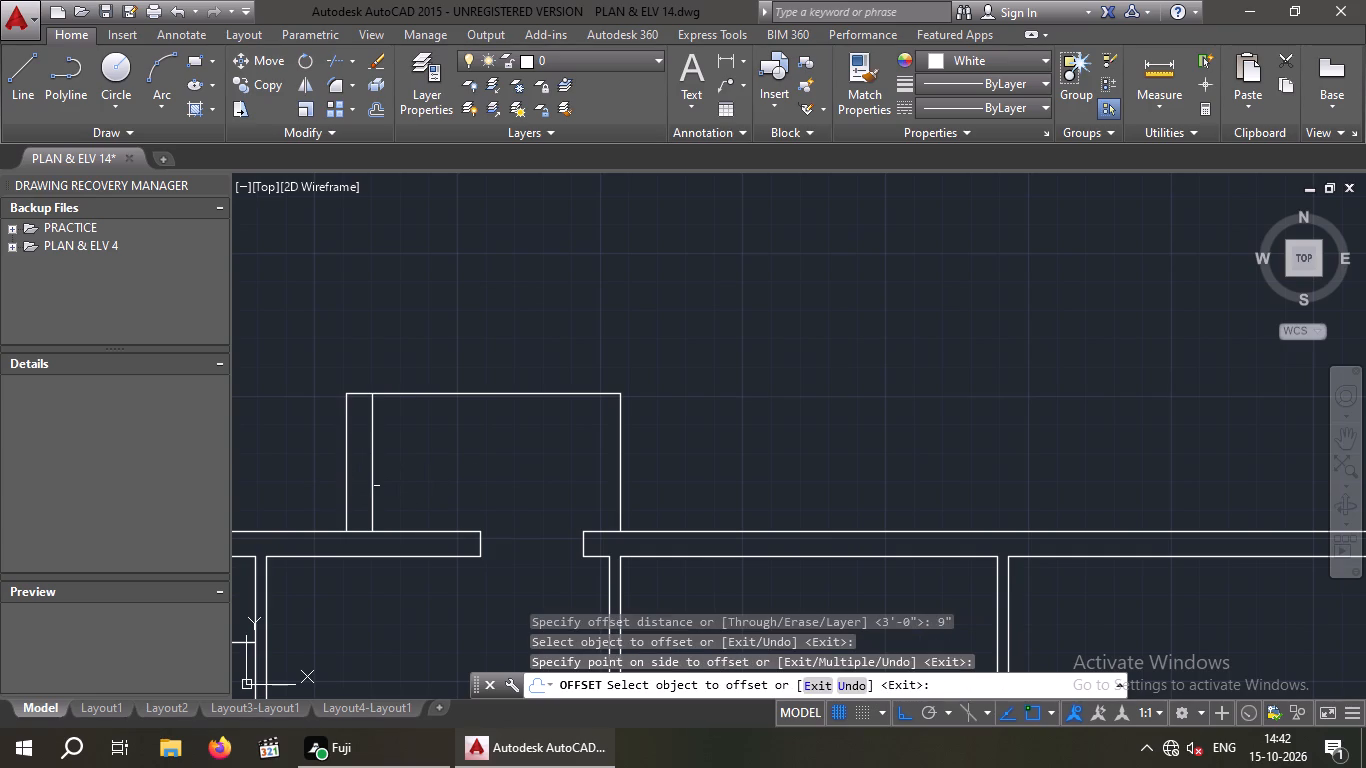
left_click_drag(372, 483, 381, 485)
left_click(406, 486)
left_click(397, 486)
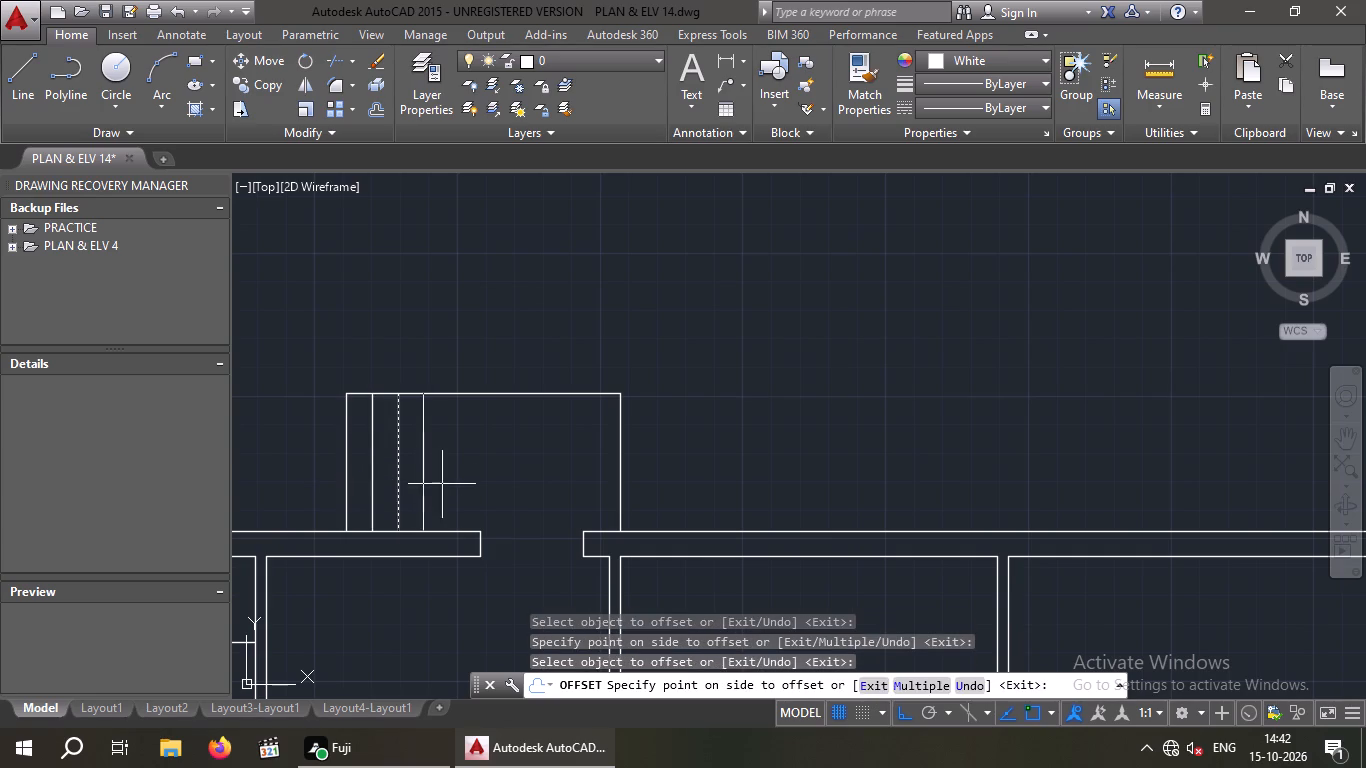
left_click(442, 484)
left_click(424, 486)
left_click(463, 486)
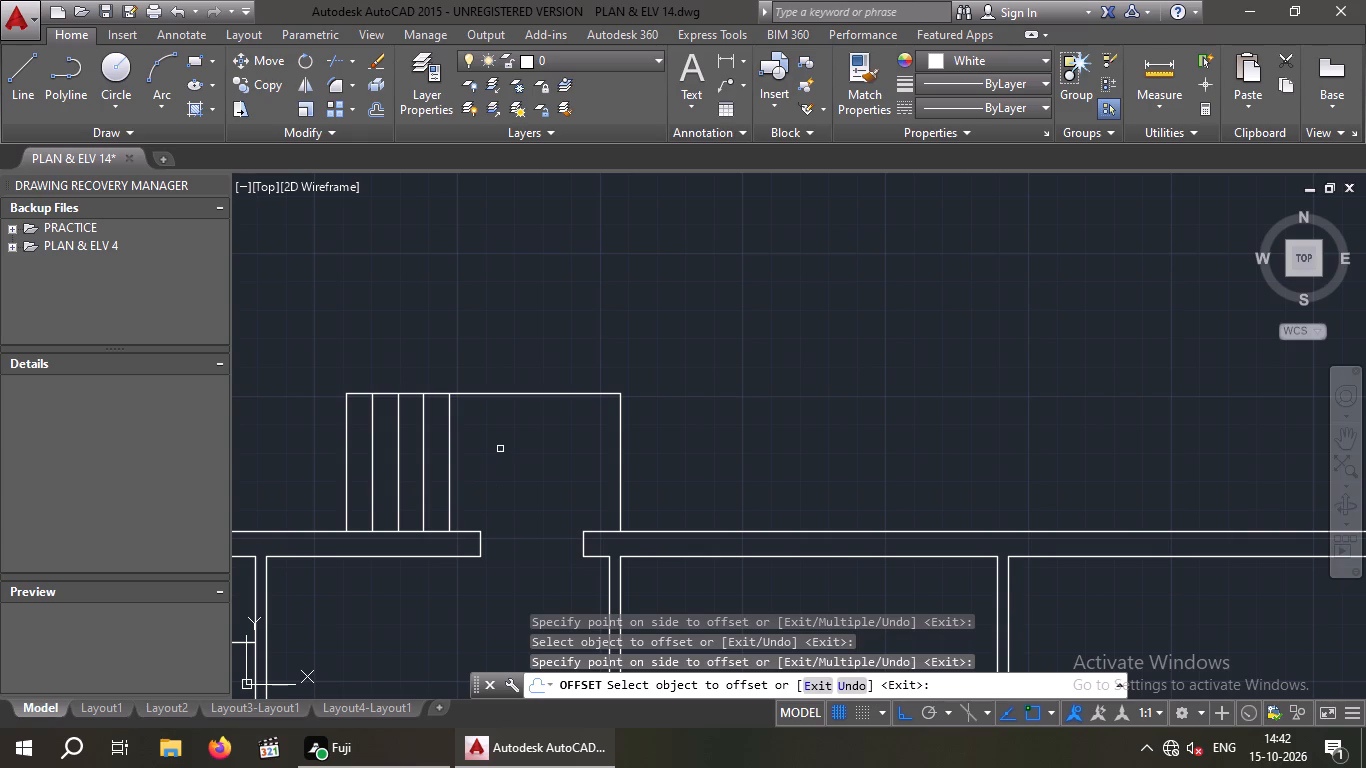
key("Escape")
key("Escape")
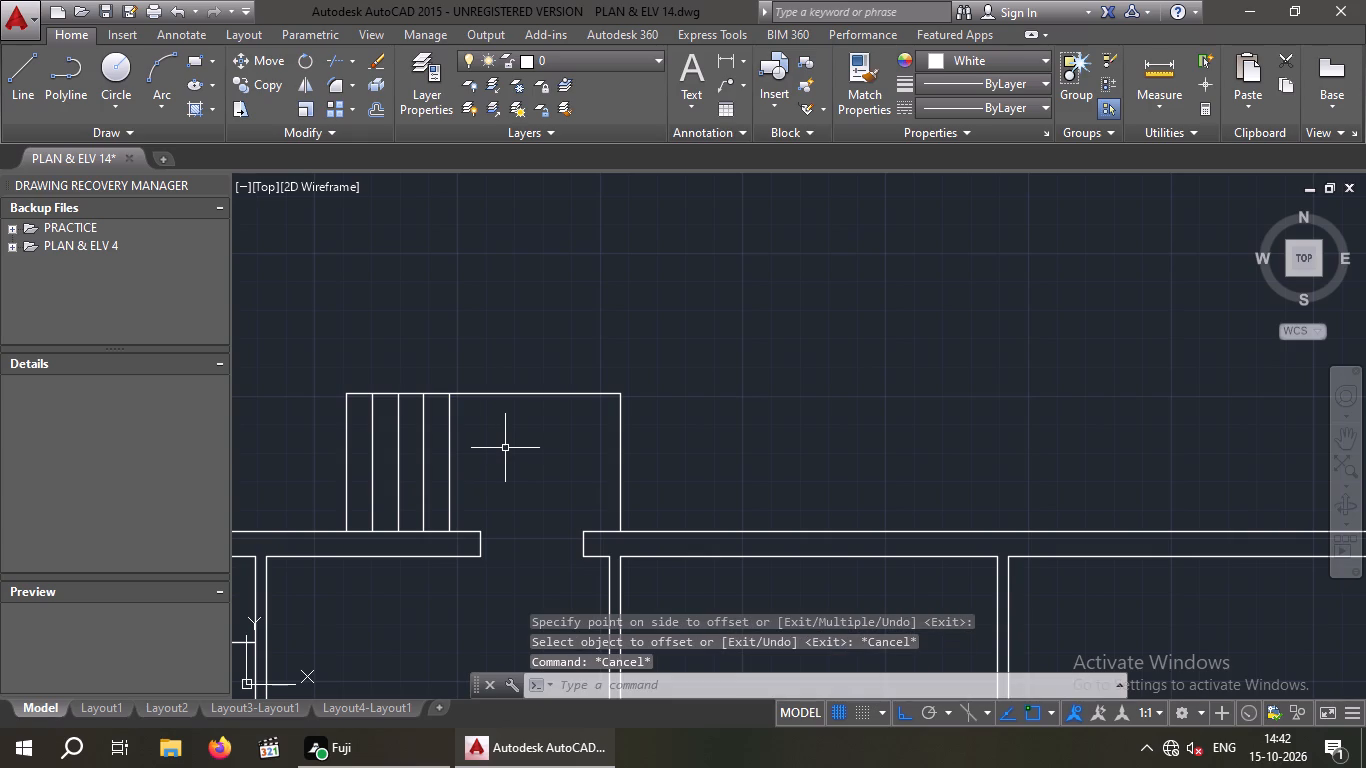
Save the drawing with the rear landing and steps added.
scroll(502, 447, "down", 2)
middle_click_drag(484, 527, 484, 470)
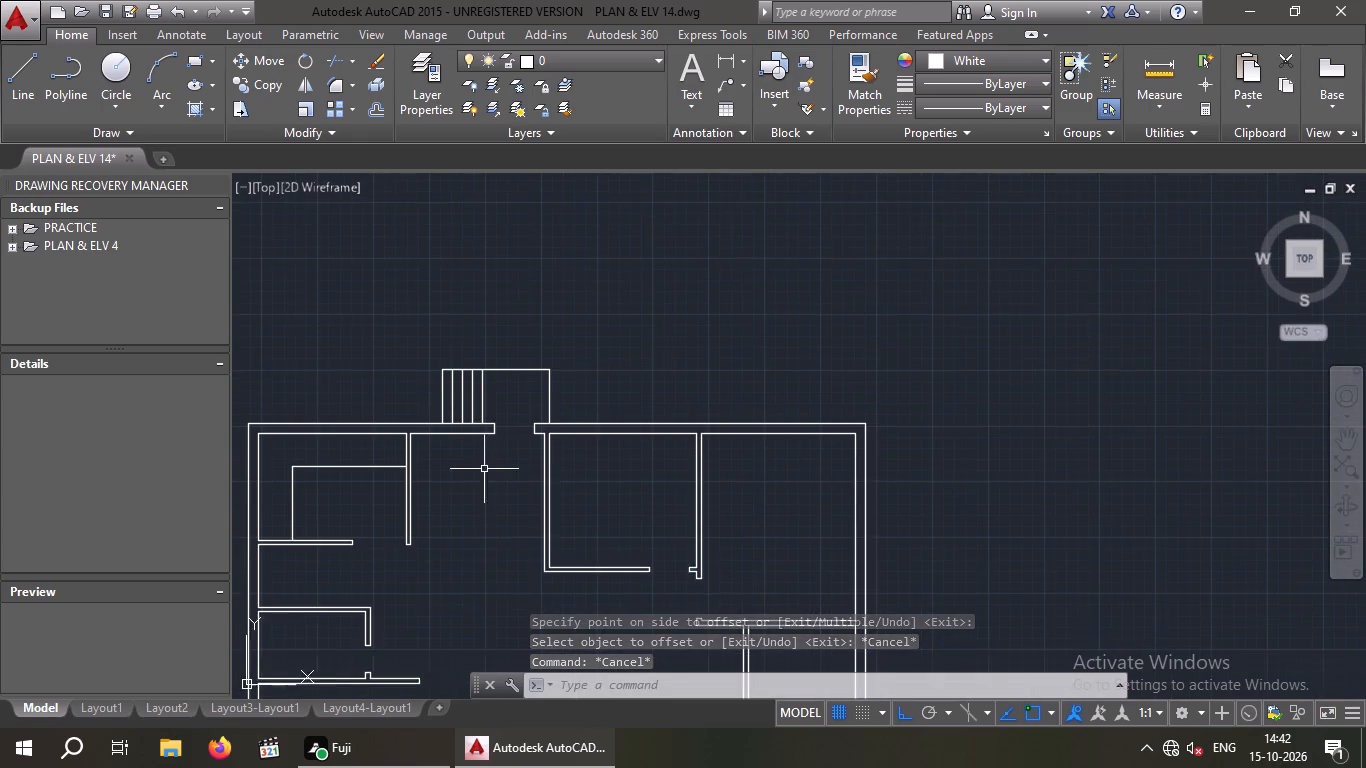
scroll(483, 467, "down", 3)
middle_click_drag(474, 492, 480, 452)
key("Escape")
key("Escape")
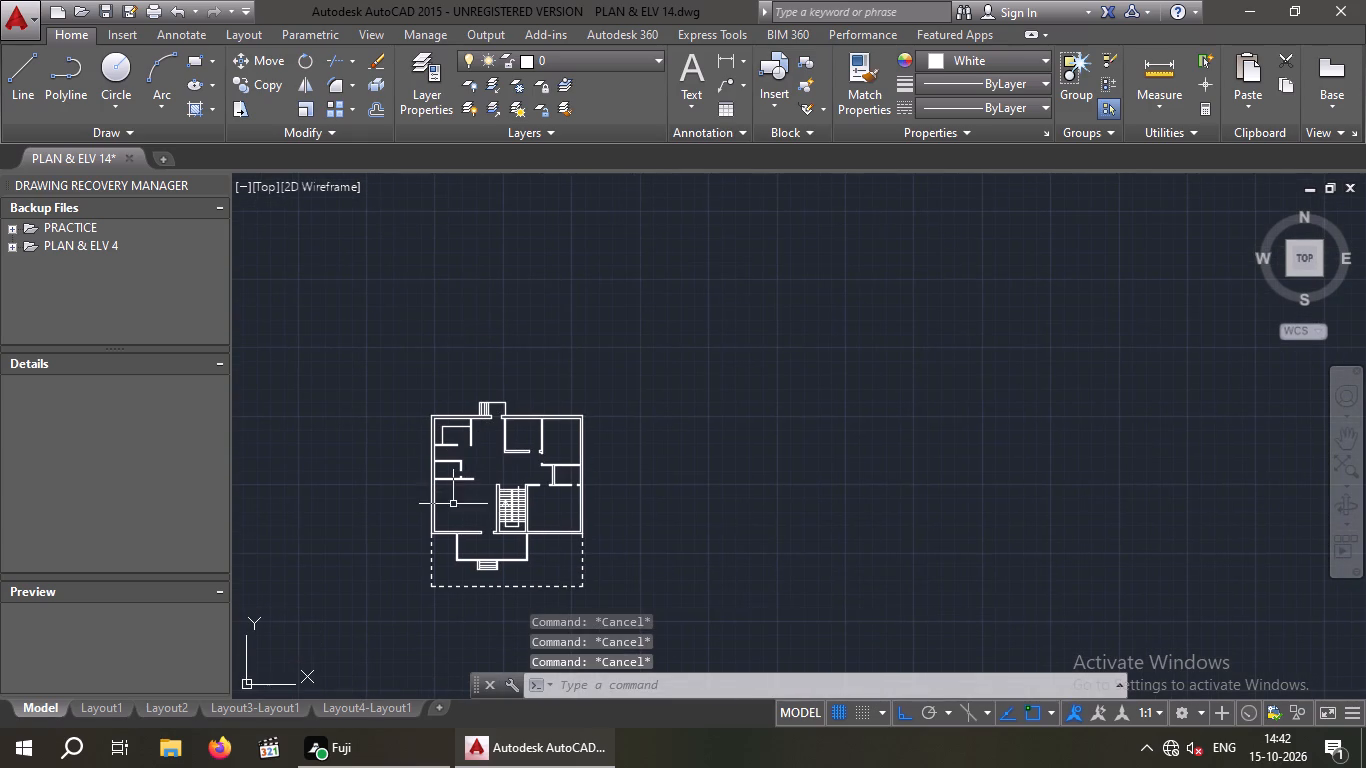
scroll(453, 504, "up", 2)
middle_click_drag(457, 490, 472, 474)
scroll(457, 490, "up", 1)
scroll(493, 468, "down", 2)
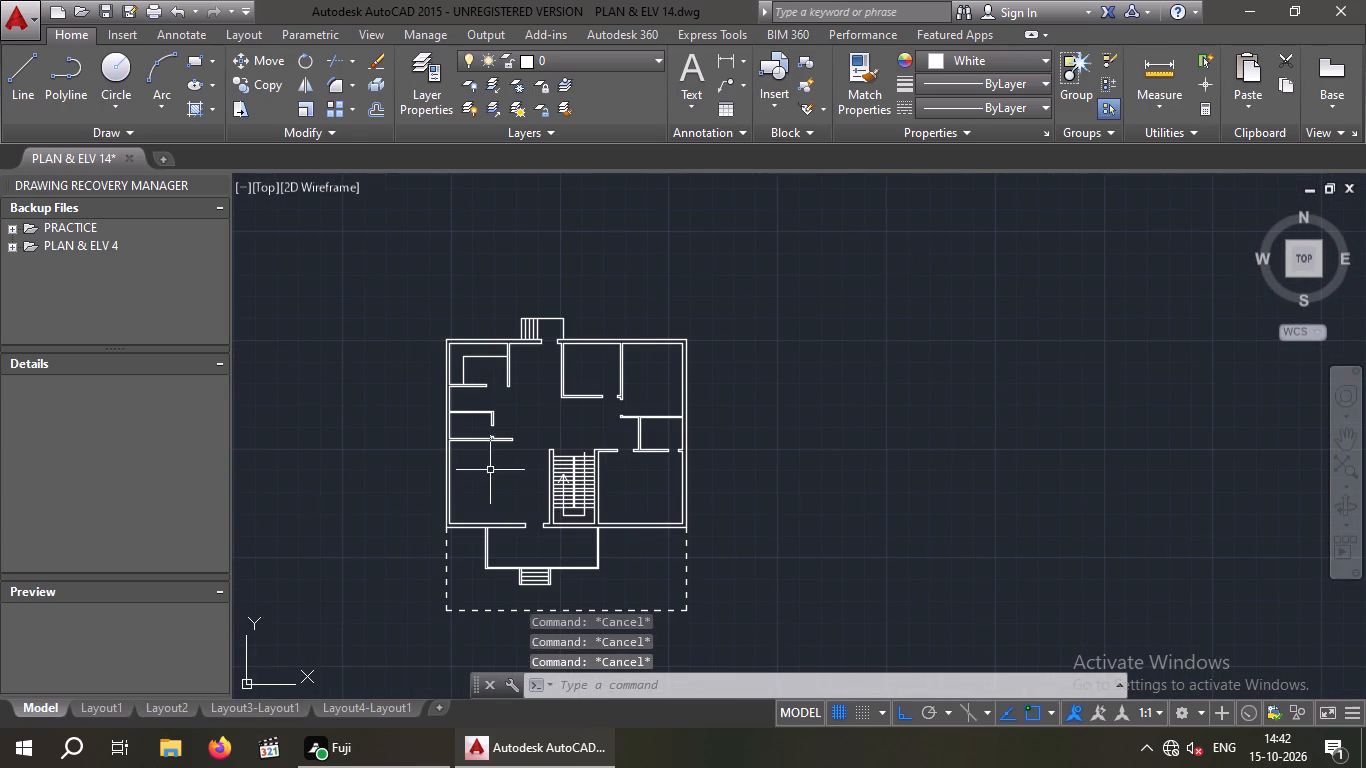
key("ctrl+s")
key("ctrl+s")
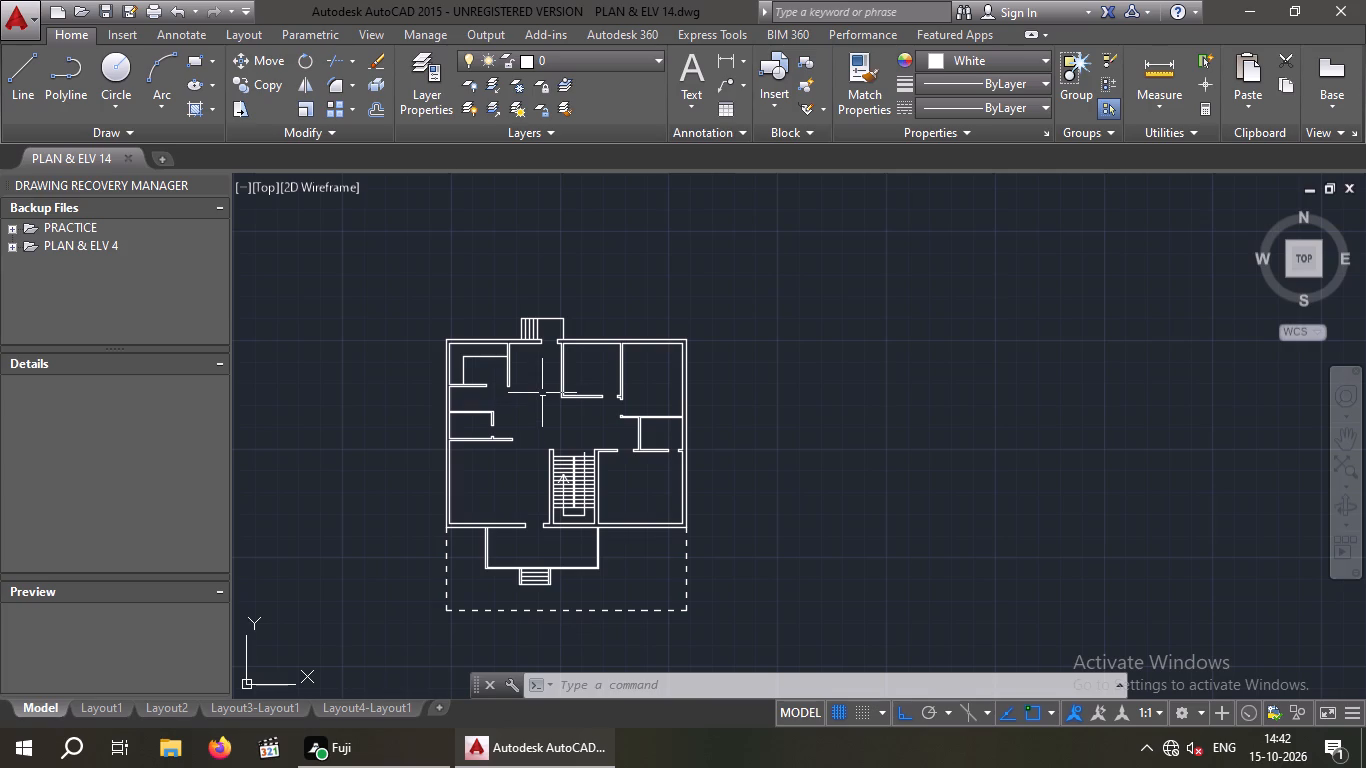
Draw a short line across the outer side wall's thickness from the midpoint of the top-left room's inner wall face.
scroll(442, 347, "up", 3)
key("l")
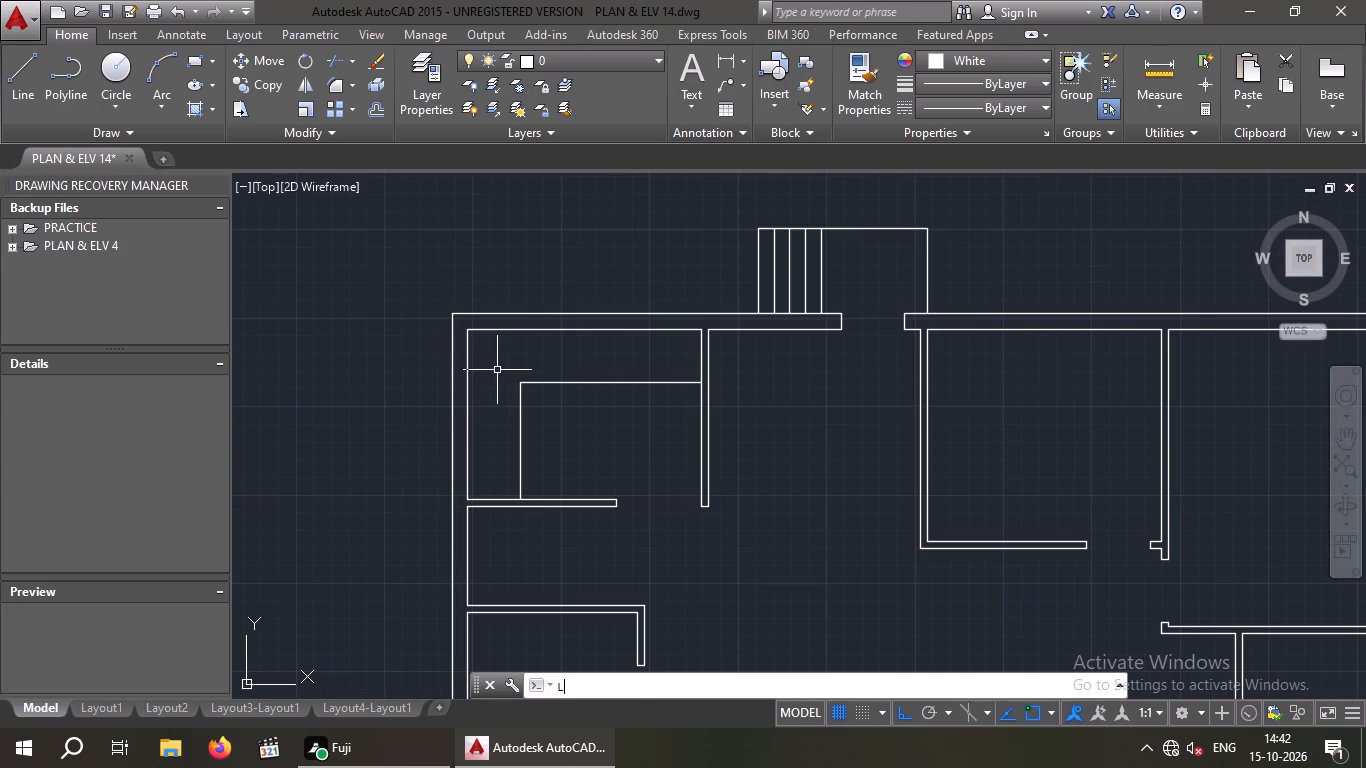
key("Return")
left_click_drag(463, 414, 445, 416)
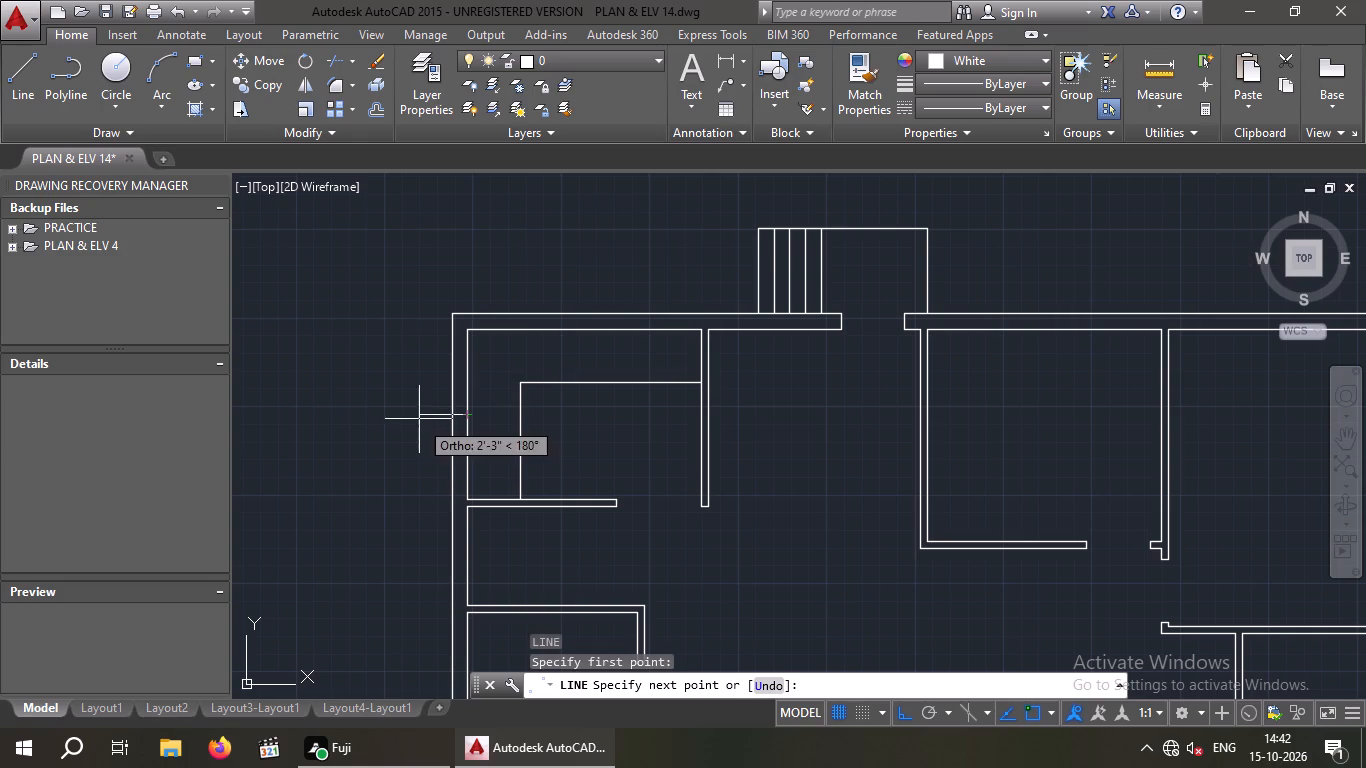
scroll(448, 415, "up", 4)
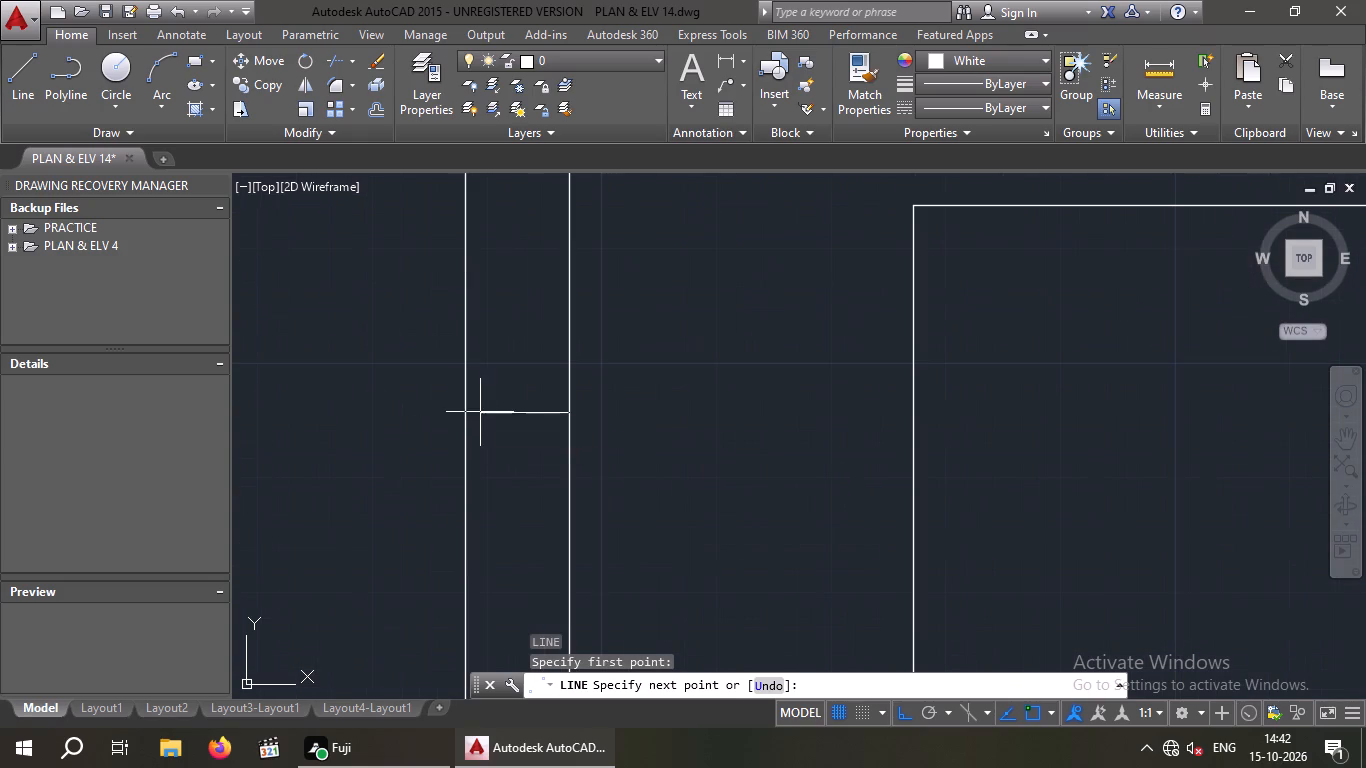
left_click(462, 413)
key("space")
scroll(463, 413, "down", 4)
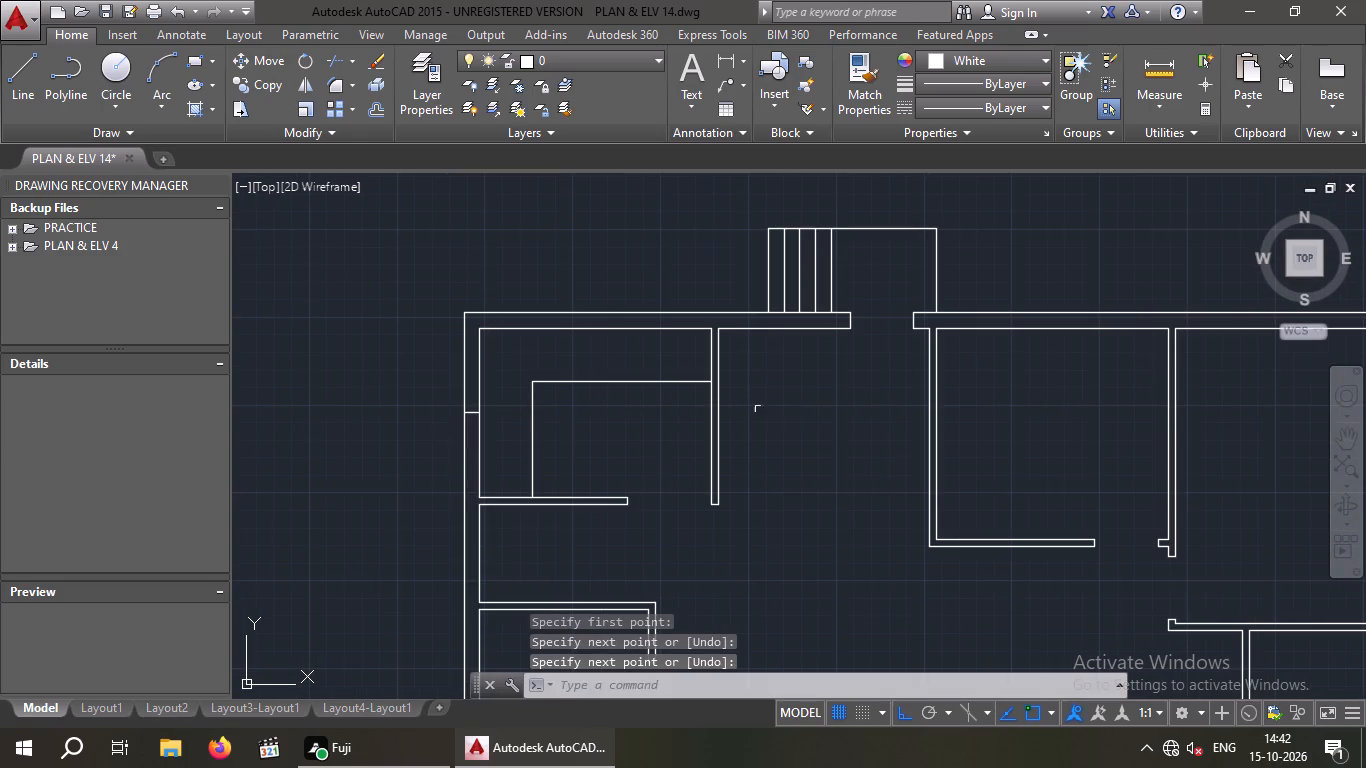
Draw a short line across the rear outer wall's thickness from the midpoint of the top-middle room's inner wall face.
middle_click_drag(755, 407, 652, 349)
scroll(653, 342, "down", 2)
middle_click_drag(670, 368, 580, 392)
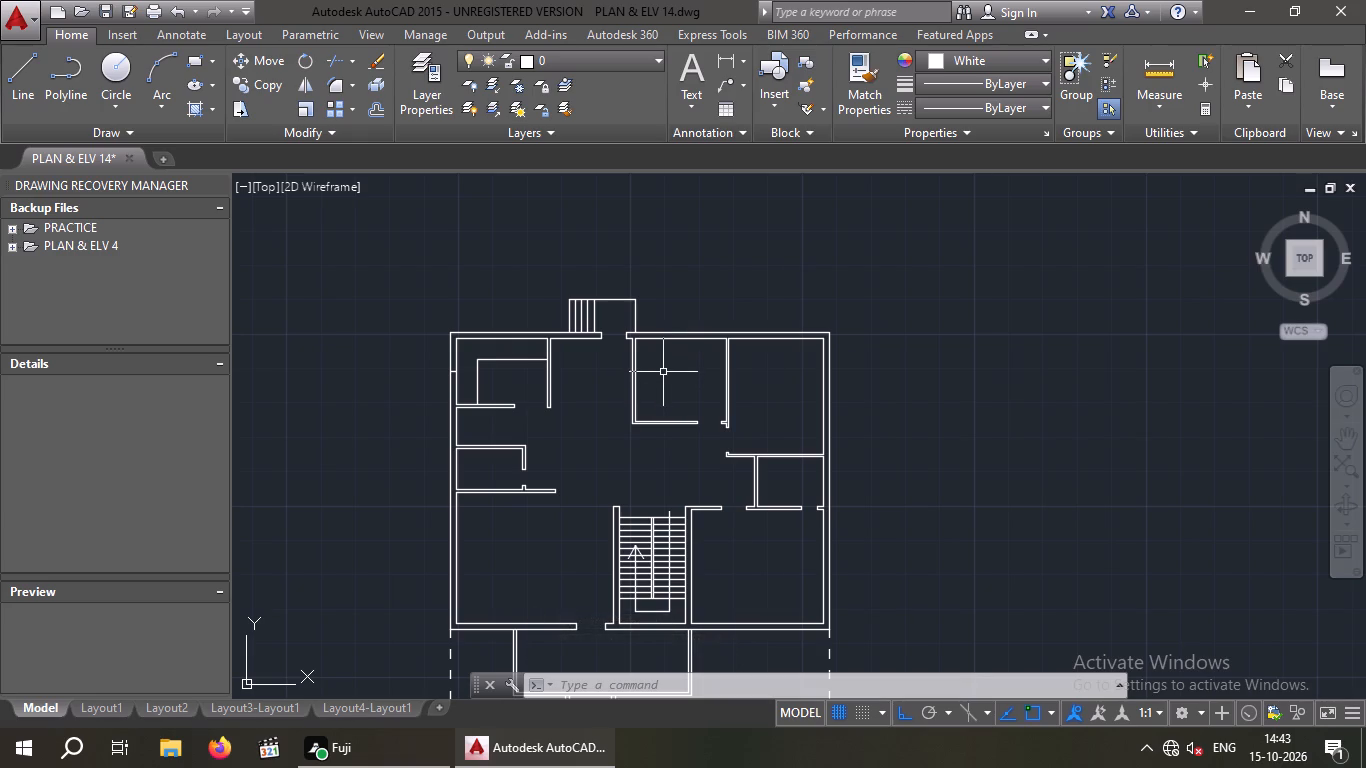
key("space")
scroll(681, 345, "up", 2)
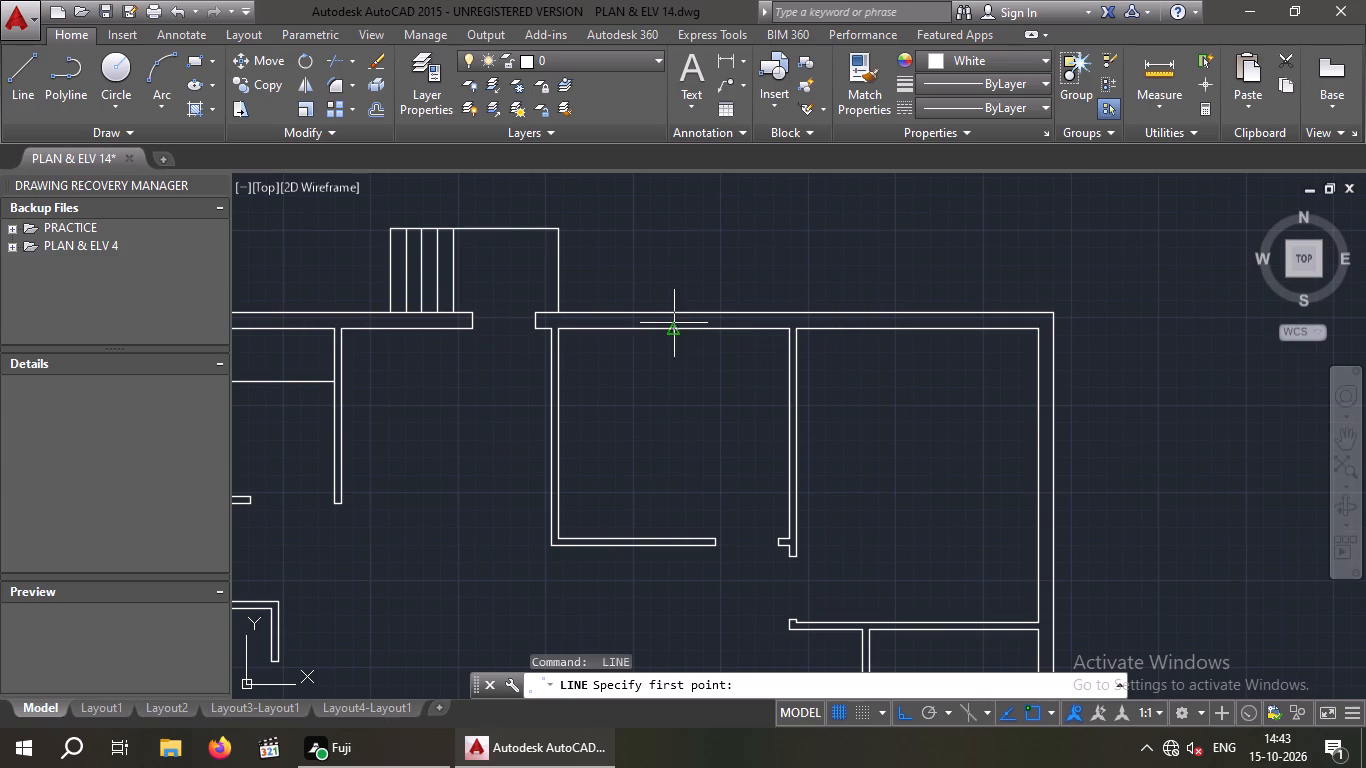
left_click(678, 329)
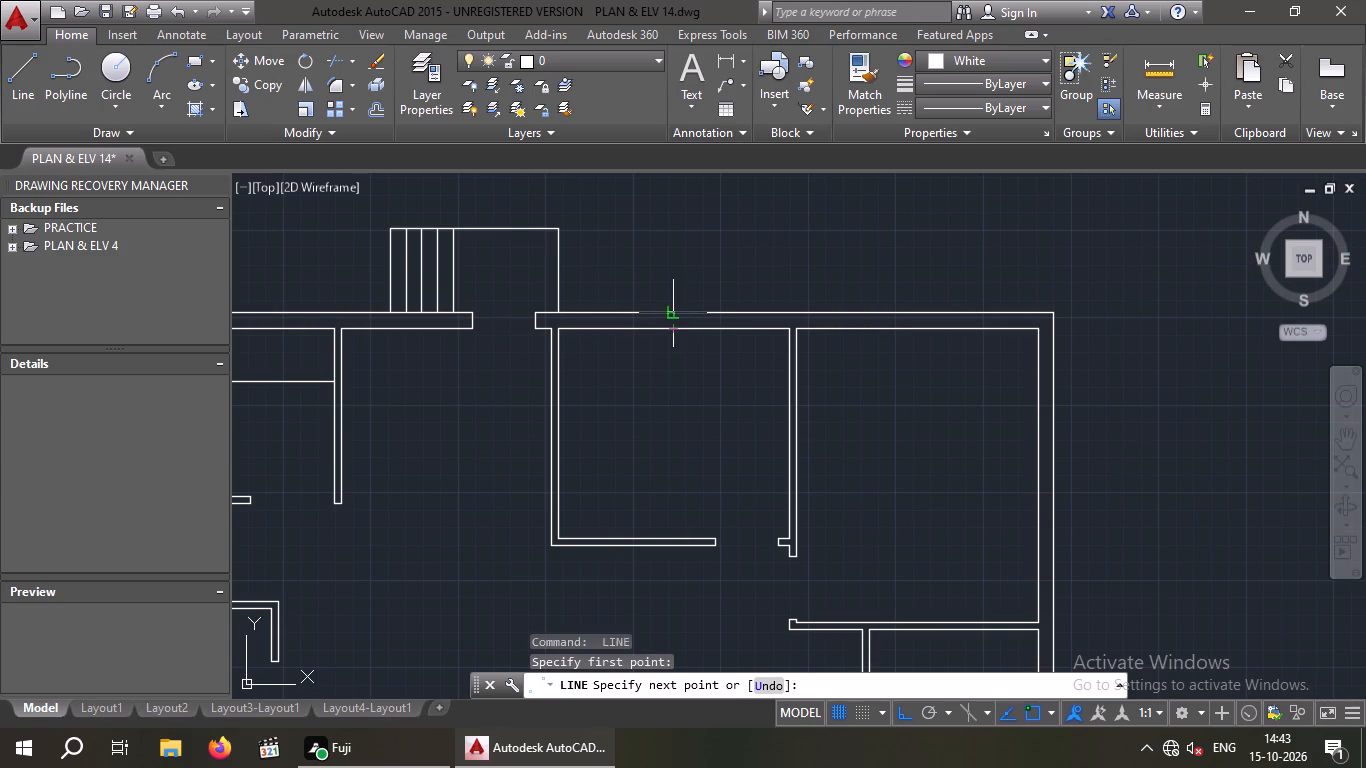
left_click(676, 311)
key("space")
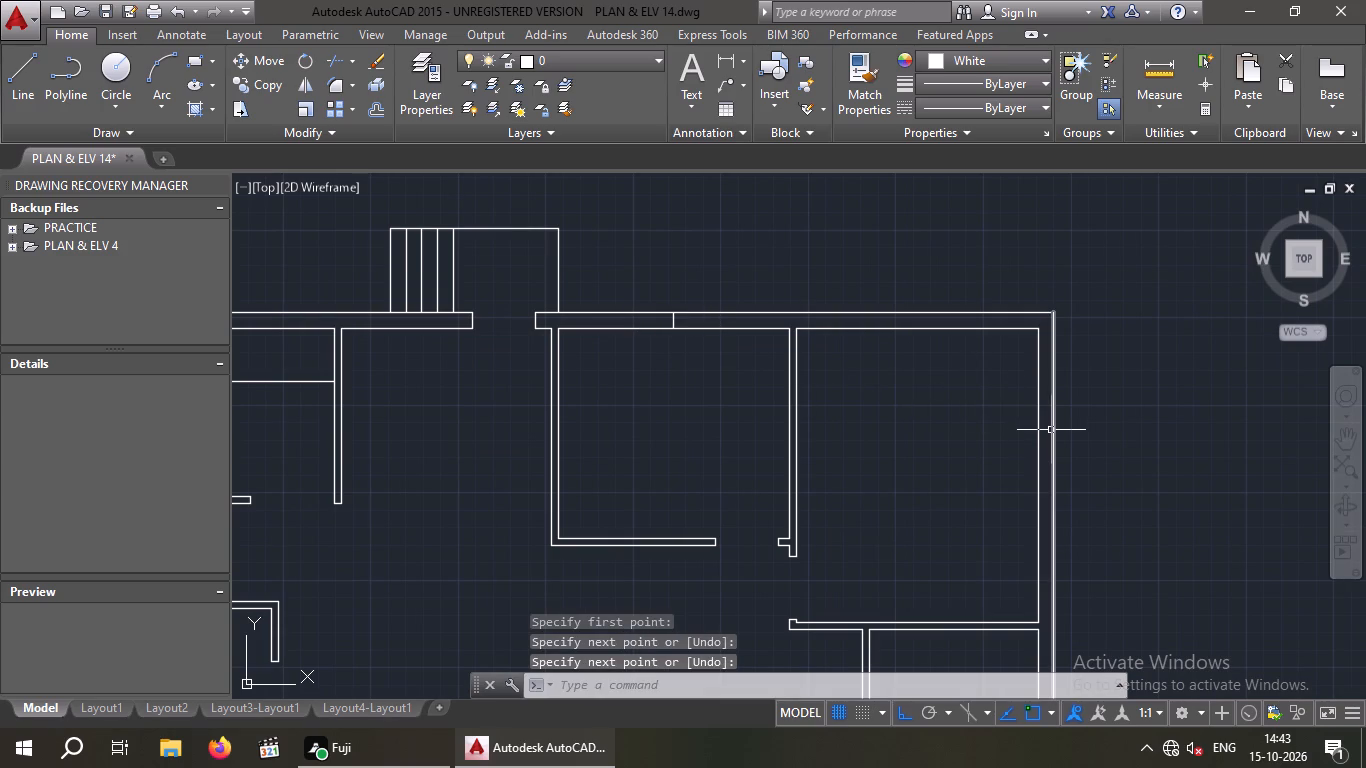
Draw a short line across the outer side wall's thickness from the midpoint of the top-right room's inner wall face.
middle_click_drag(998, 429, 937, 409)
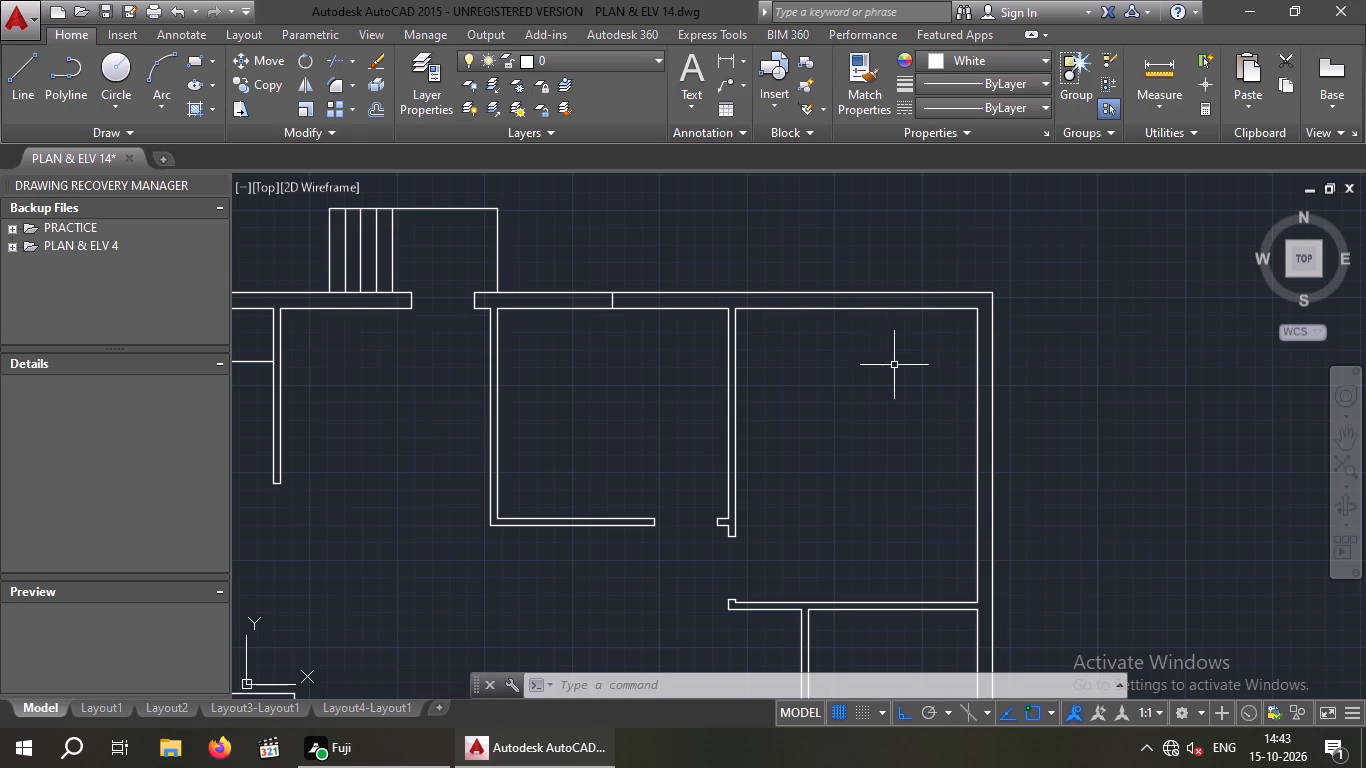
key("space")
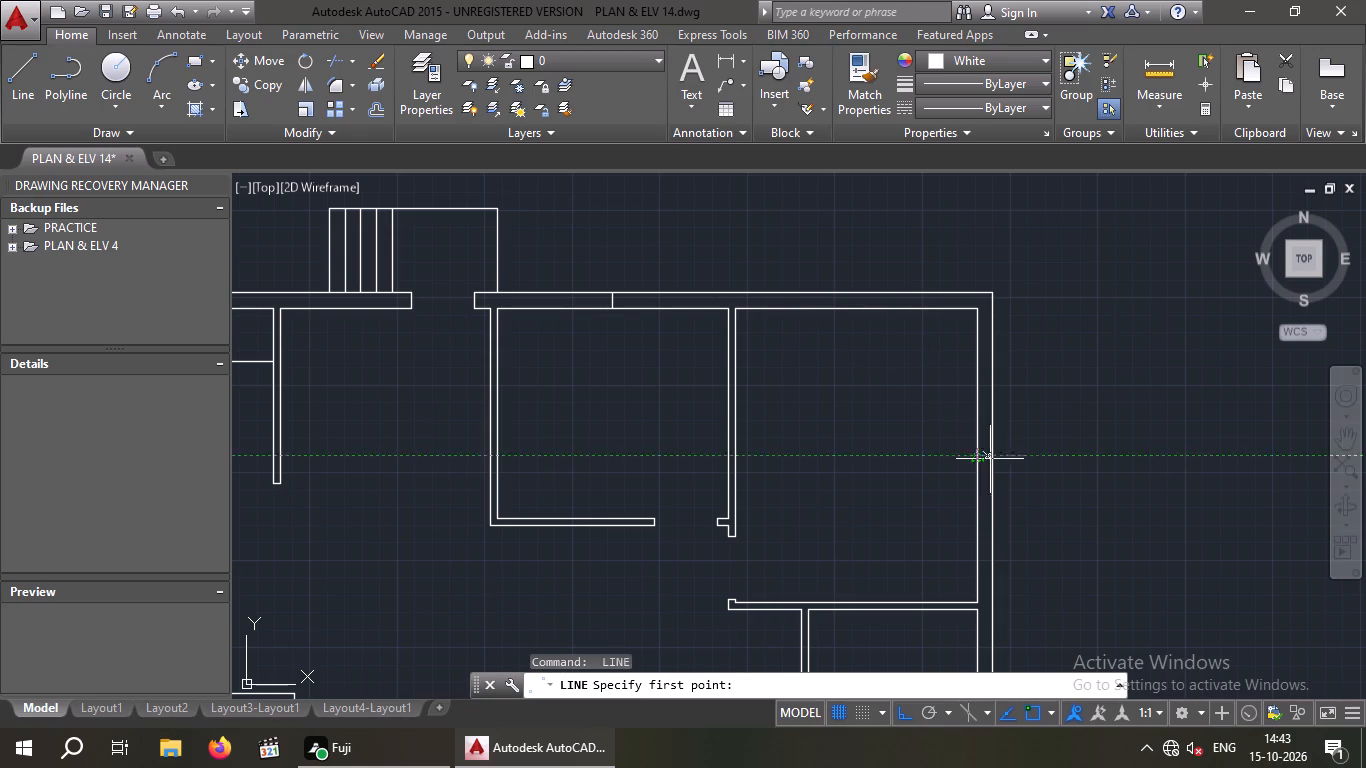
left_click(994, 459)
key("space")
key("space")
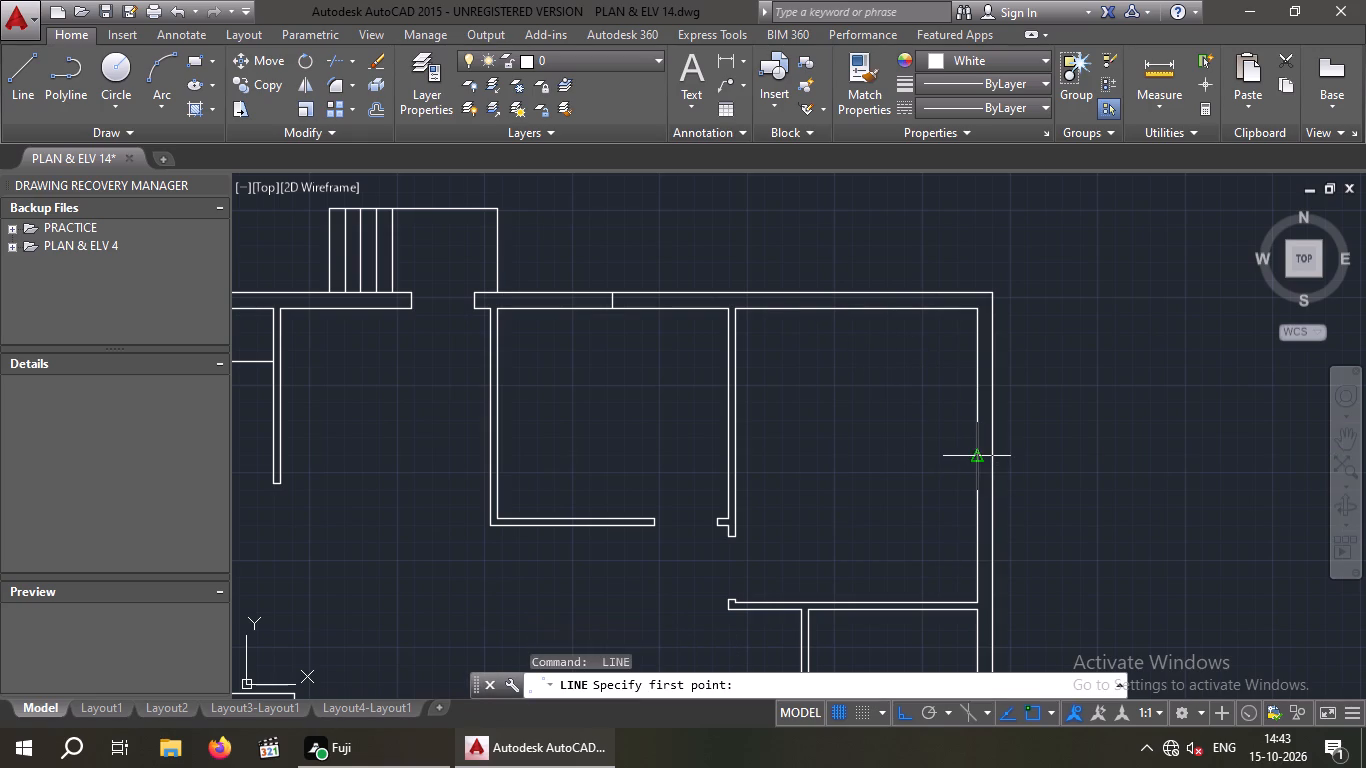
left_click(976, 457)
left_click(992, 460)
key("space")
Draw a short line across the front outer wall's thickness from the midpoint of the bottom-right room's inner wall face.
scroll(901, 456, "down", 1)
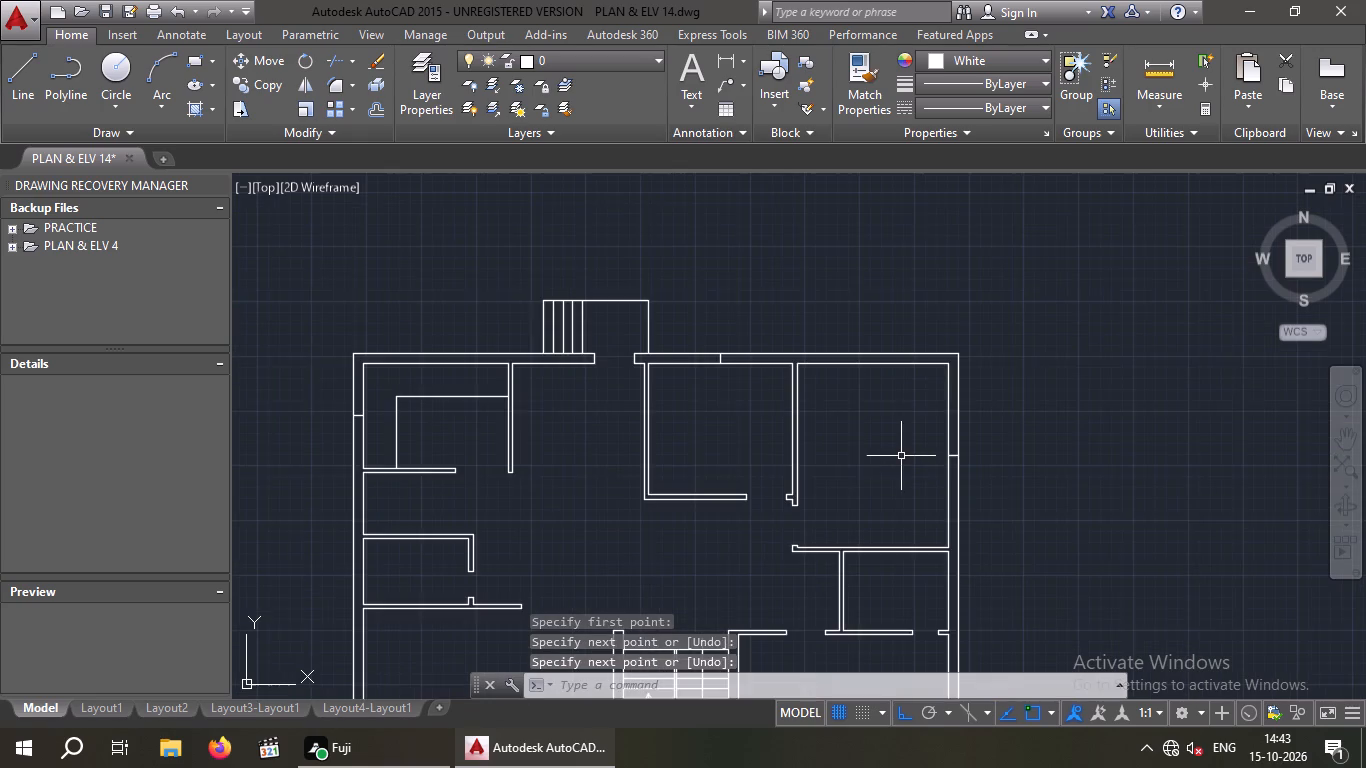
scroll(899, 455, "down", 1)
middle_click_drag(896, 451, 879, 365)
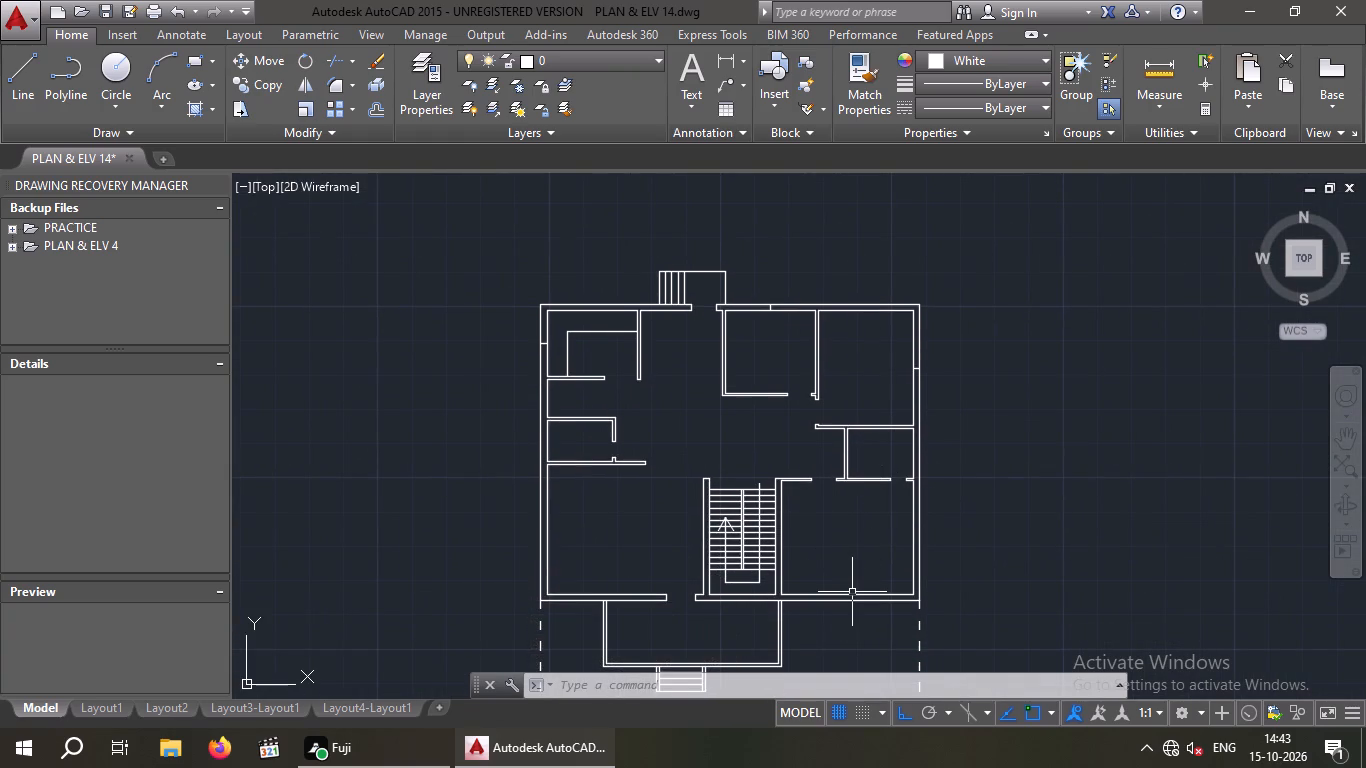
key("space")
scroll(852, 601, "up", 3)
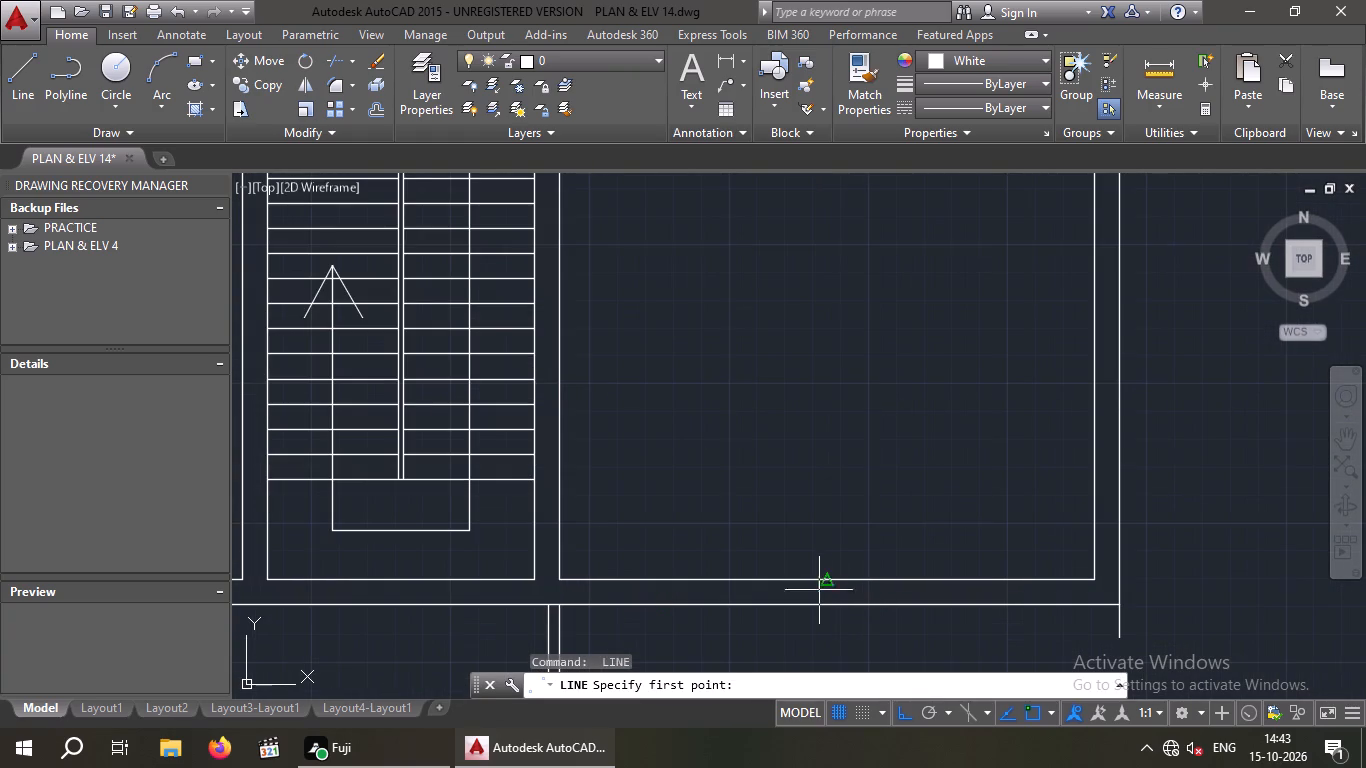
key("space")
key("space")
key("space")
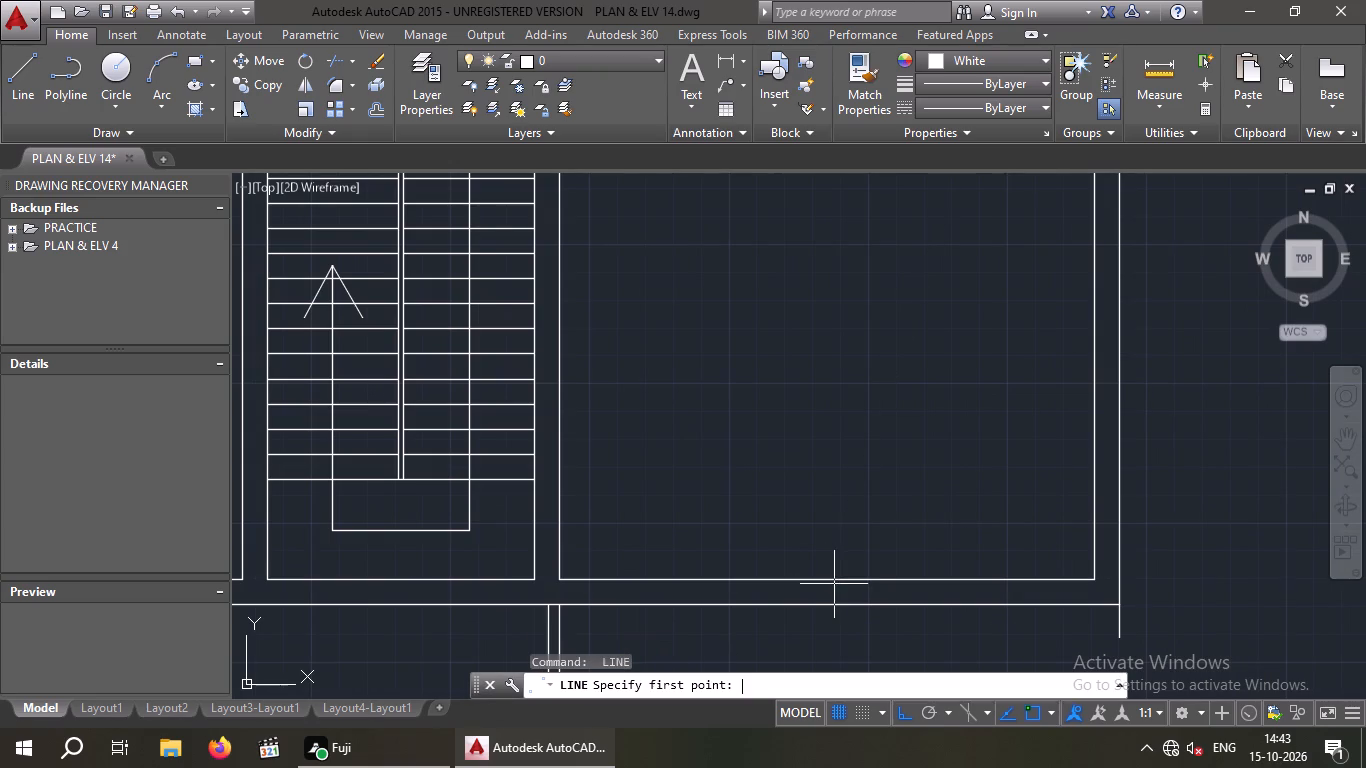
left_click(830, 579)
left_click(827, 608)
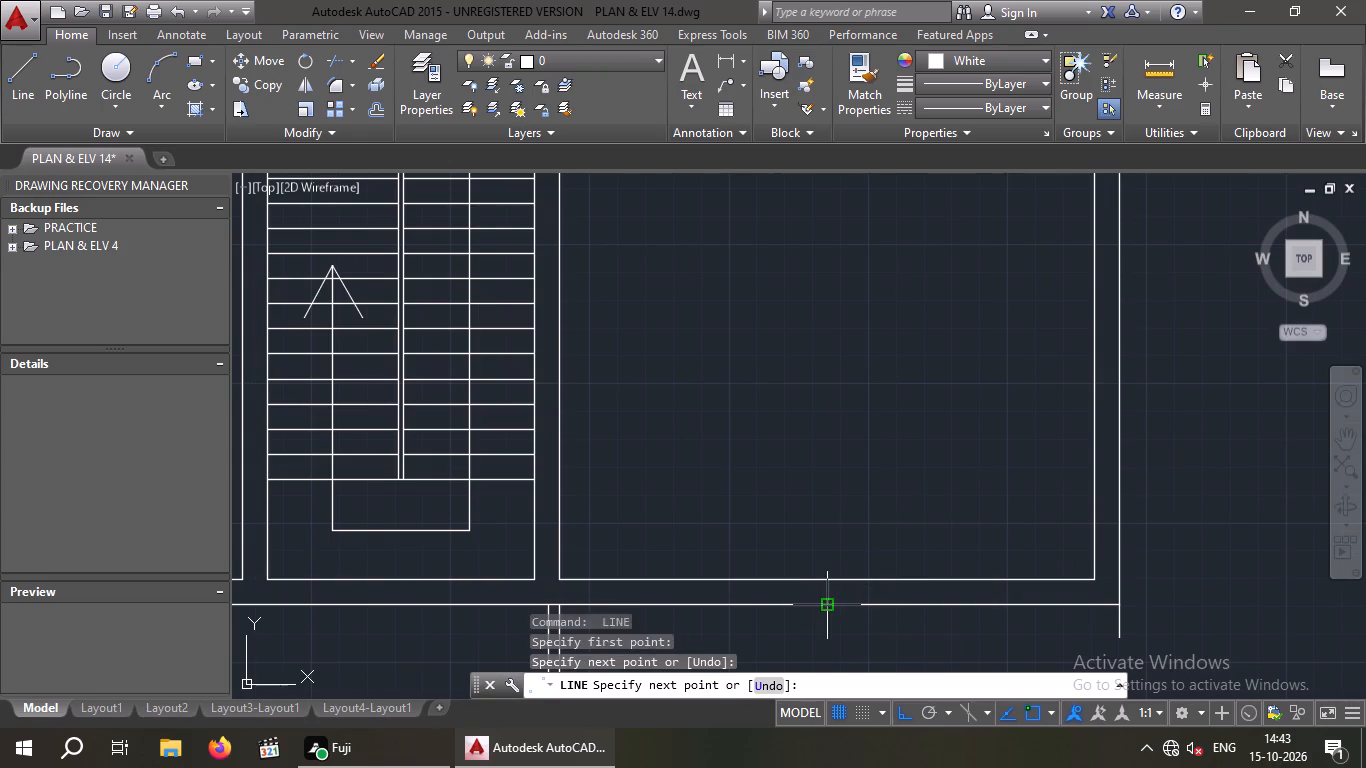
key("space")
Draw a short line across the front outer wall's thickness from the midpoint of the bottom-left room's inner wall face.
scroll(779, 520, "down", 3)
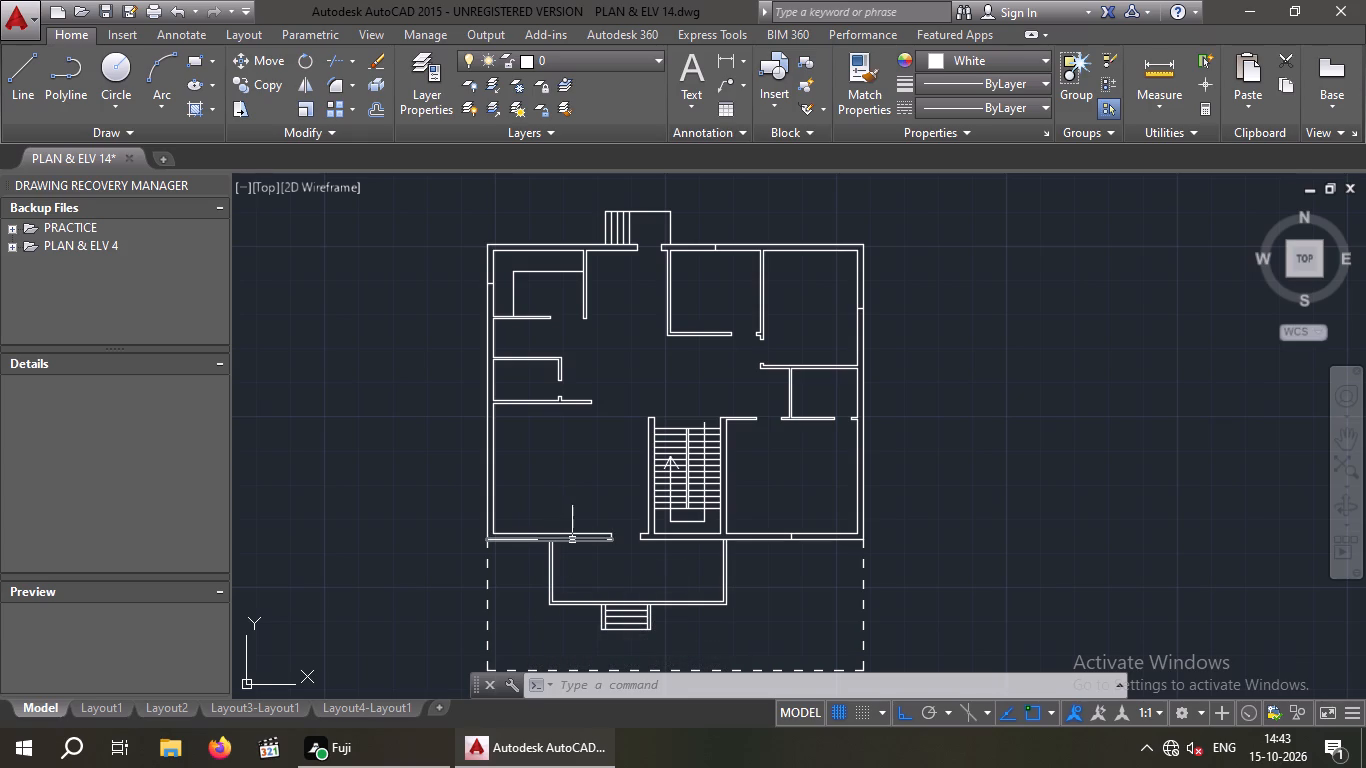
scroll(560, 538, "up", 2)
key("space")
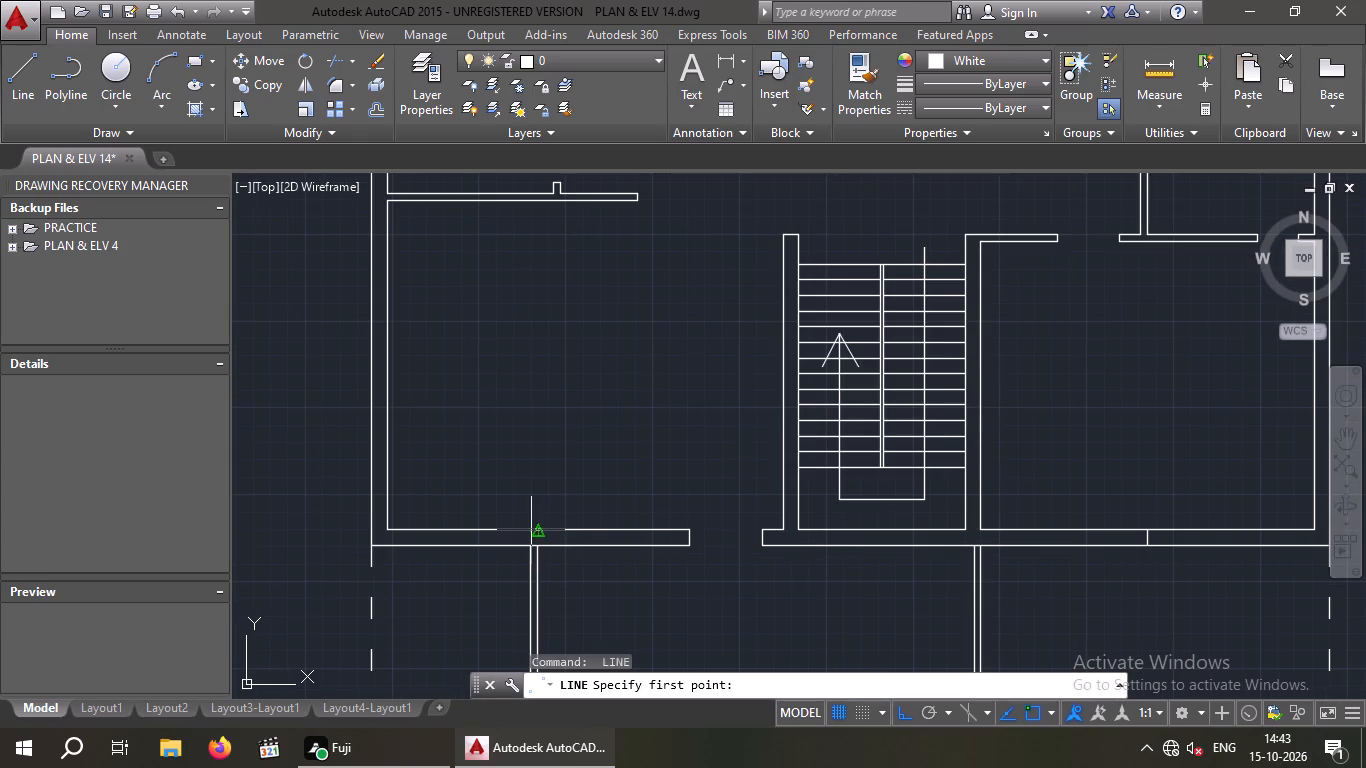
left_click(542, 529)
scroll(545, 545, "up", 2)
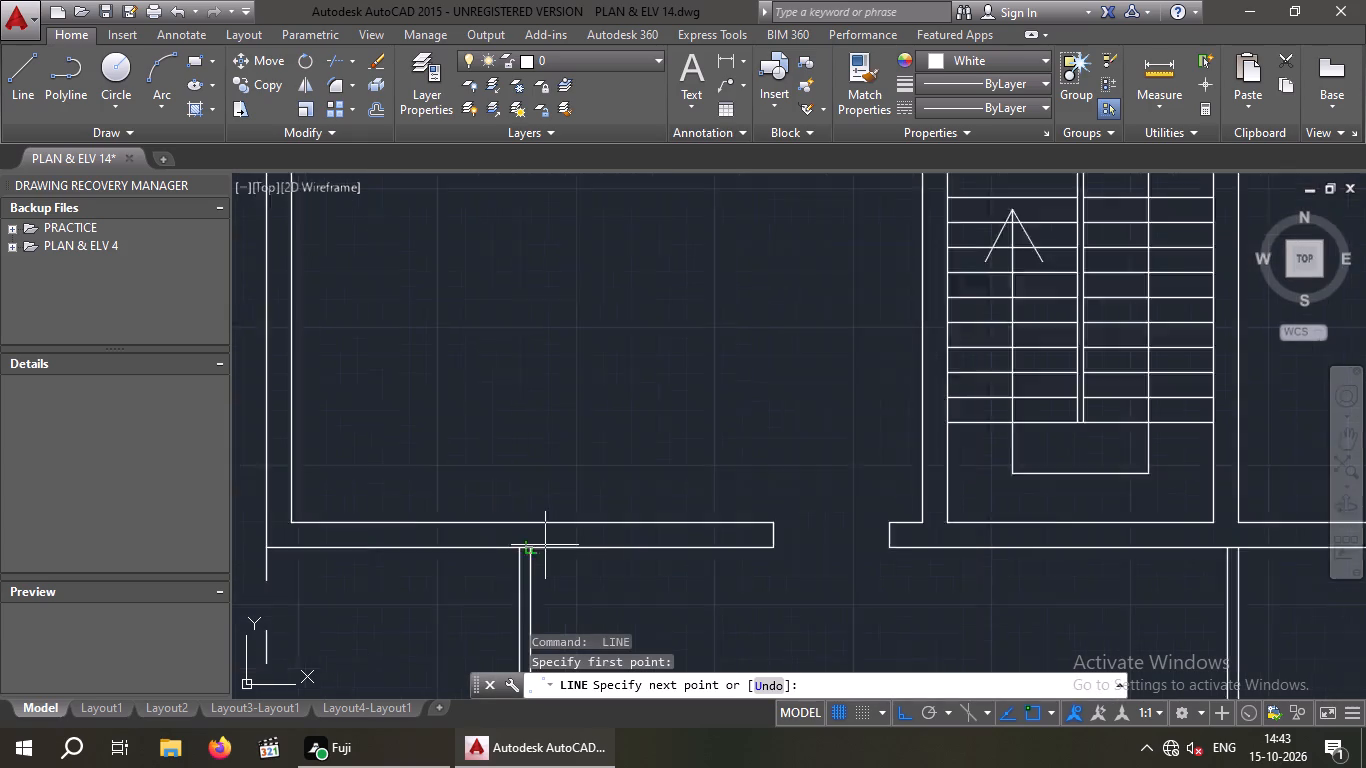
scroll(545, 545, "up", 2)
left_click(495, 562)
key("space")
Draw a short line across the outer side wall's thickness from the midpoint of the bottom-left room's inner side face.
scroll(523, 498, "down", 3)
middle_click_drag(477, 325, 620, 425)
scroll(474, 307, "down", 2)
scroll(486, 335, "up", 1)
middle_click_drag(486, 334, 491, 342)
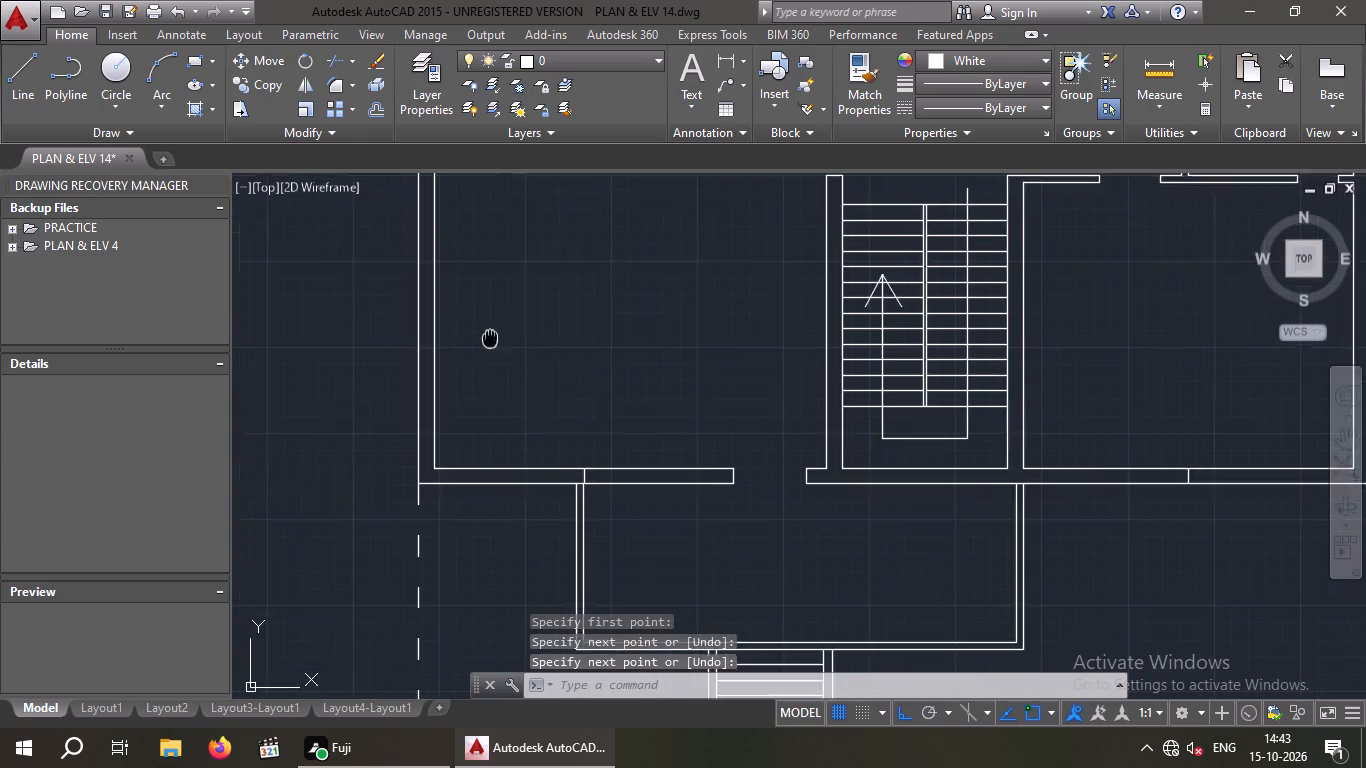
middle_click_drag(491, 342, 513, 404)
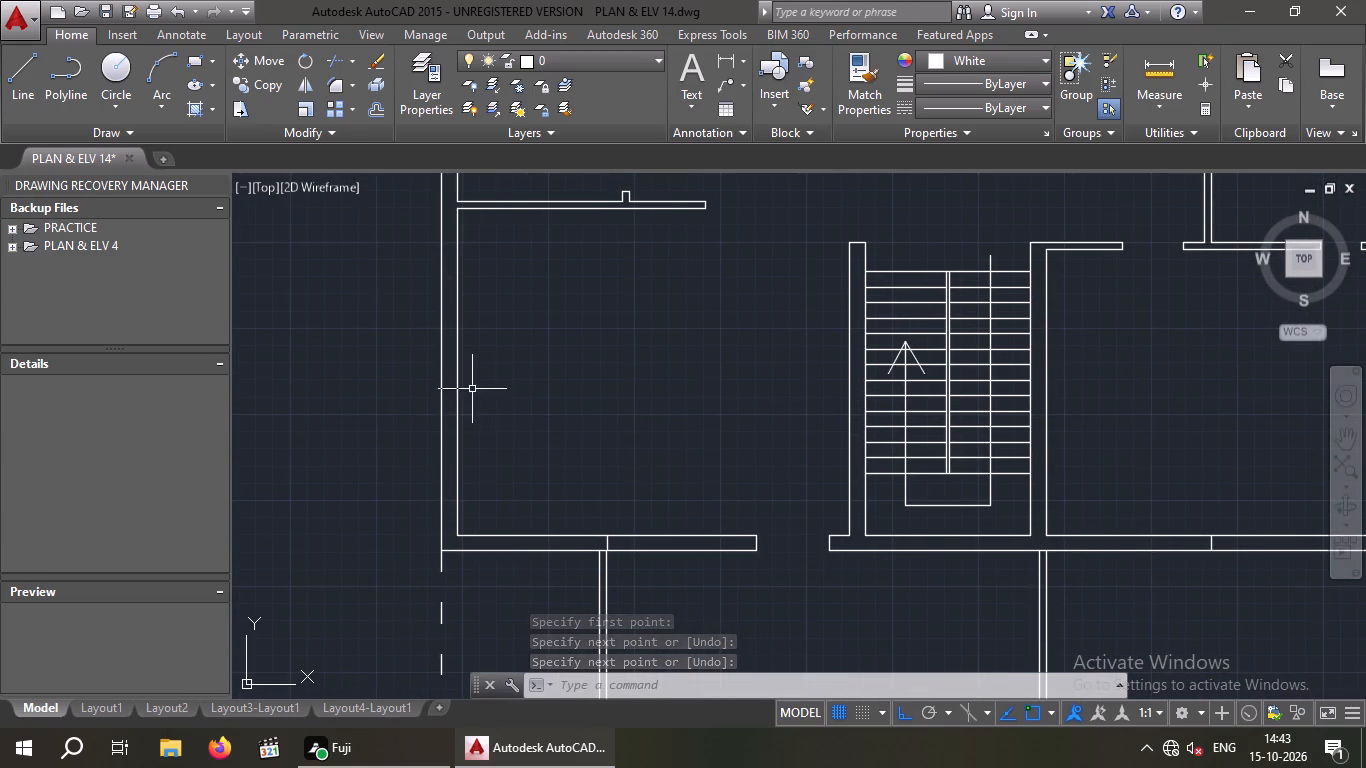
key("space")
left_click(462, 373)
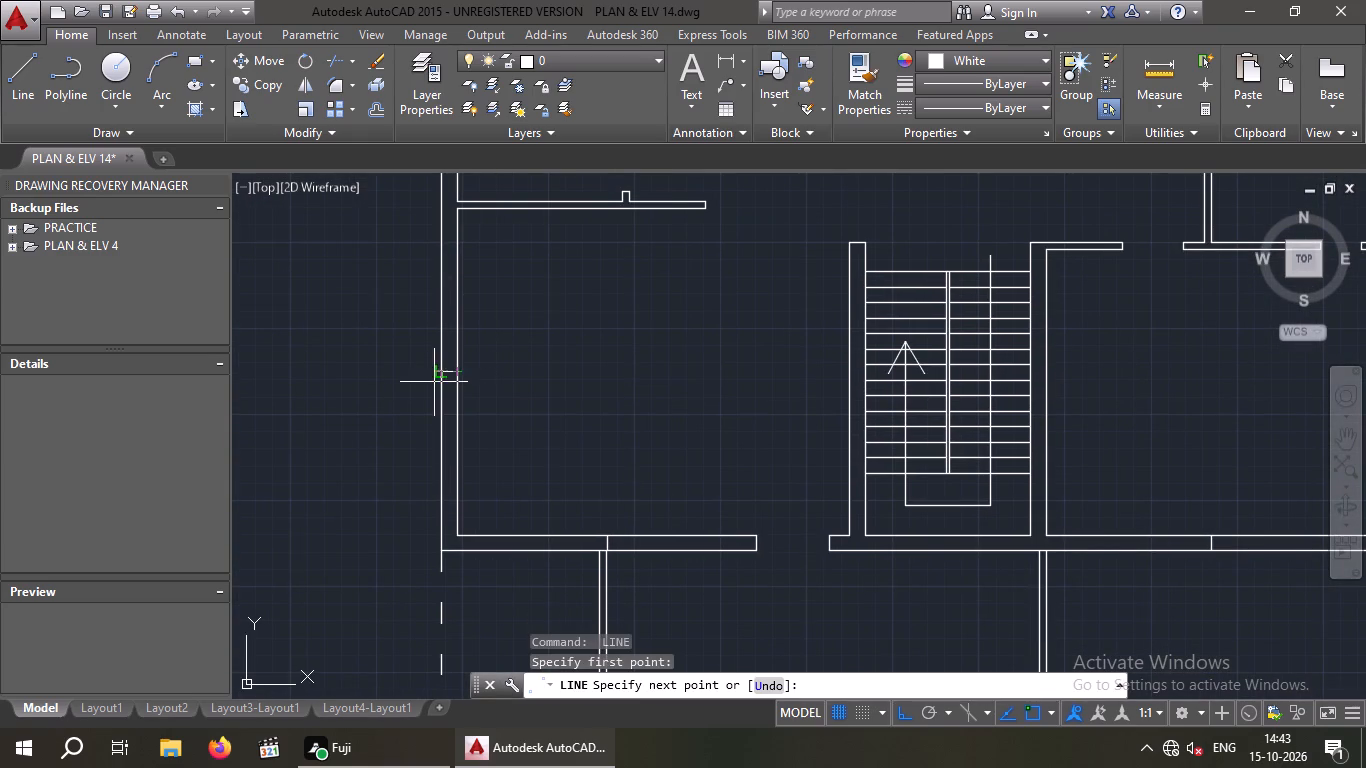
left_click(439, 373)
key("space")
Draw a short line across the outer side wall at the midpoint of the small room directly above the bottom-left room.
scroll(553, 377, "down", 2)
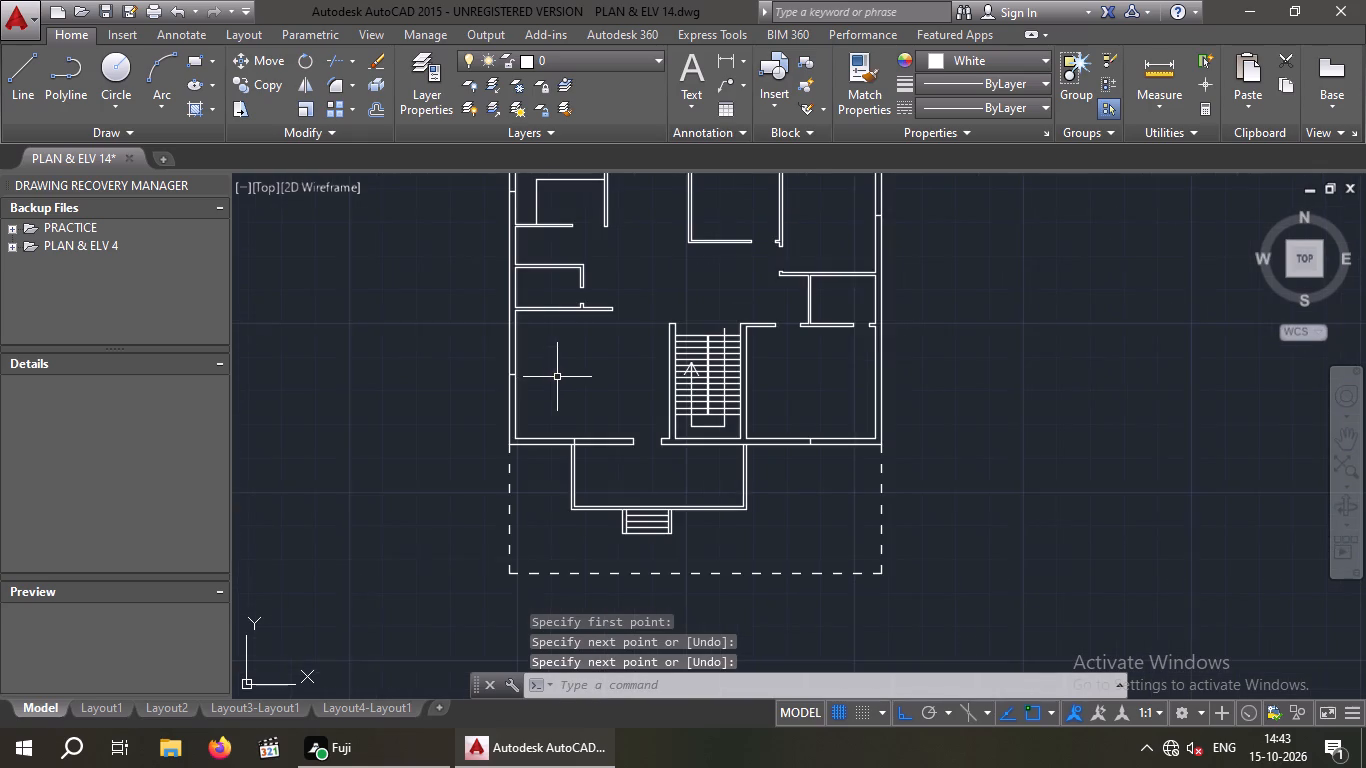
middle_click_drag(558, 377, 508, 414)
scroll(509, 401, "down", 1)
scroll(510, 401, "up", 2)
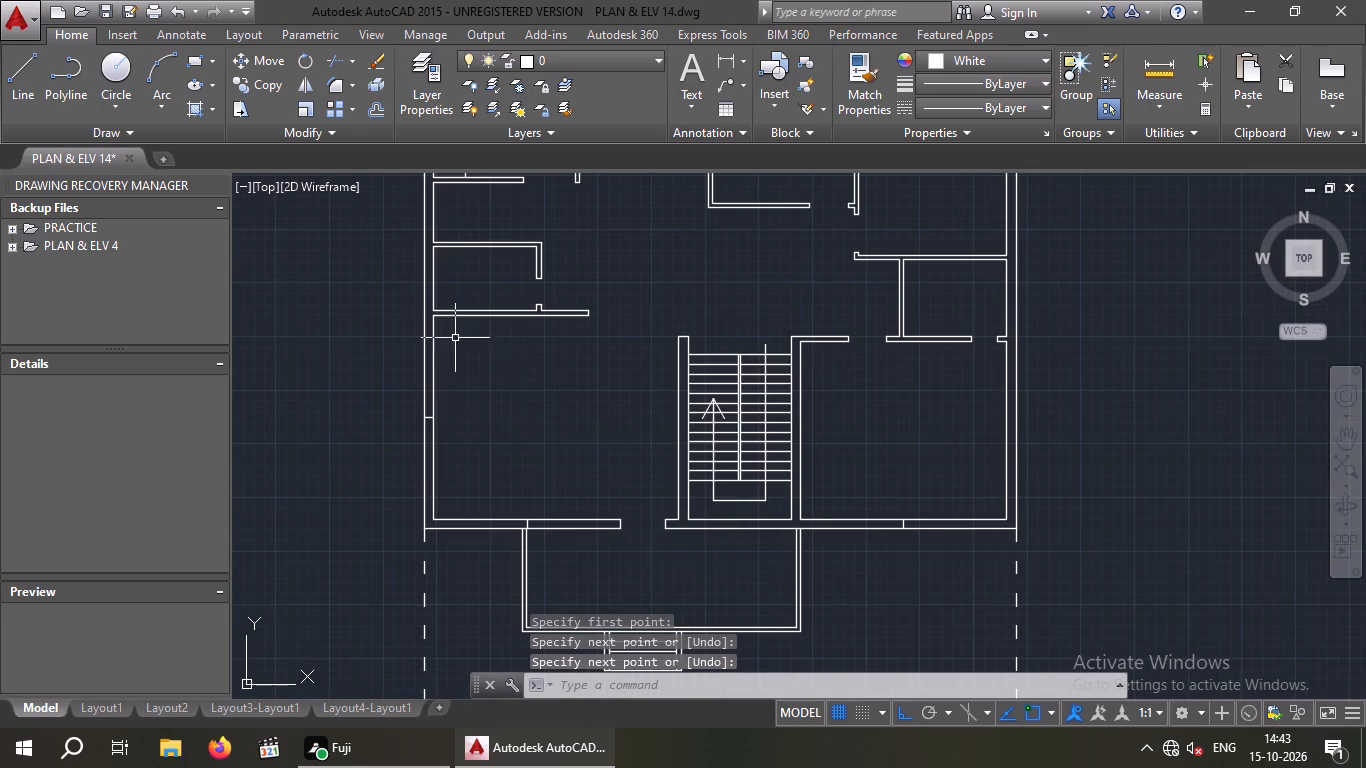
scroll(432, 277, "up", 1)
middle_click_drag(439, 283, 475, 352)
key("space")
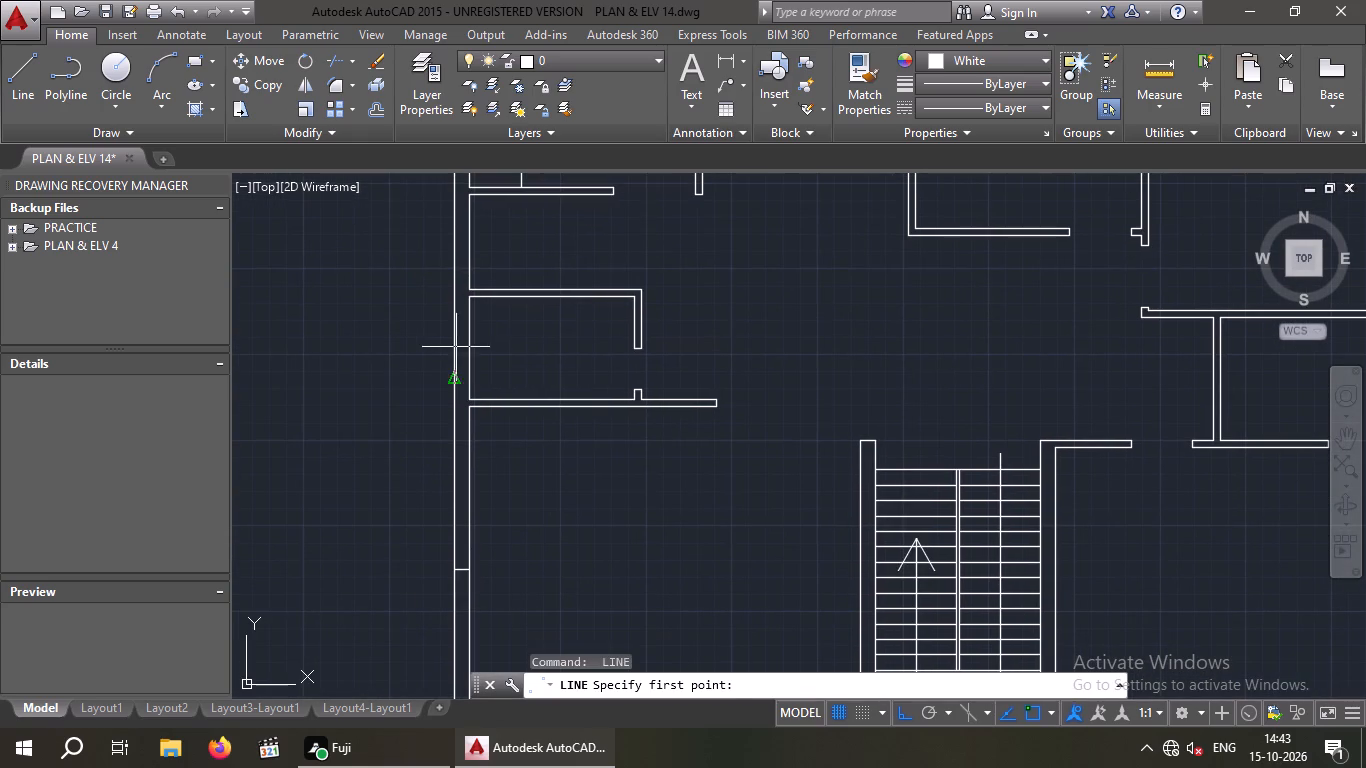
left_click(472, 347)
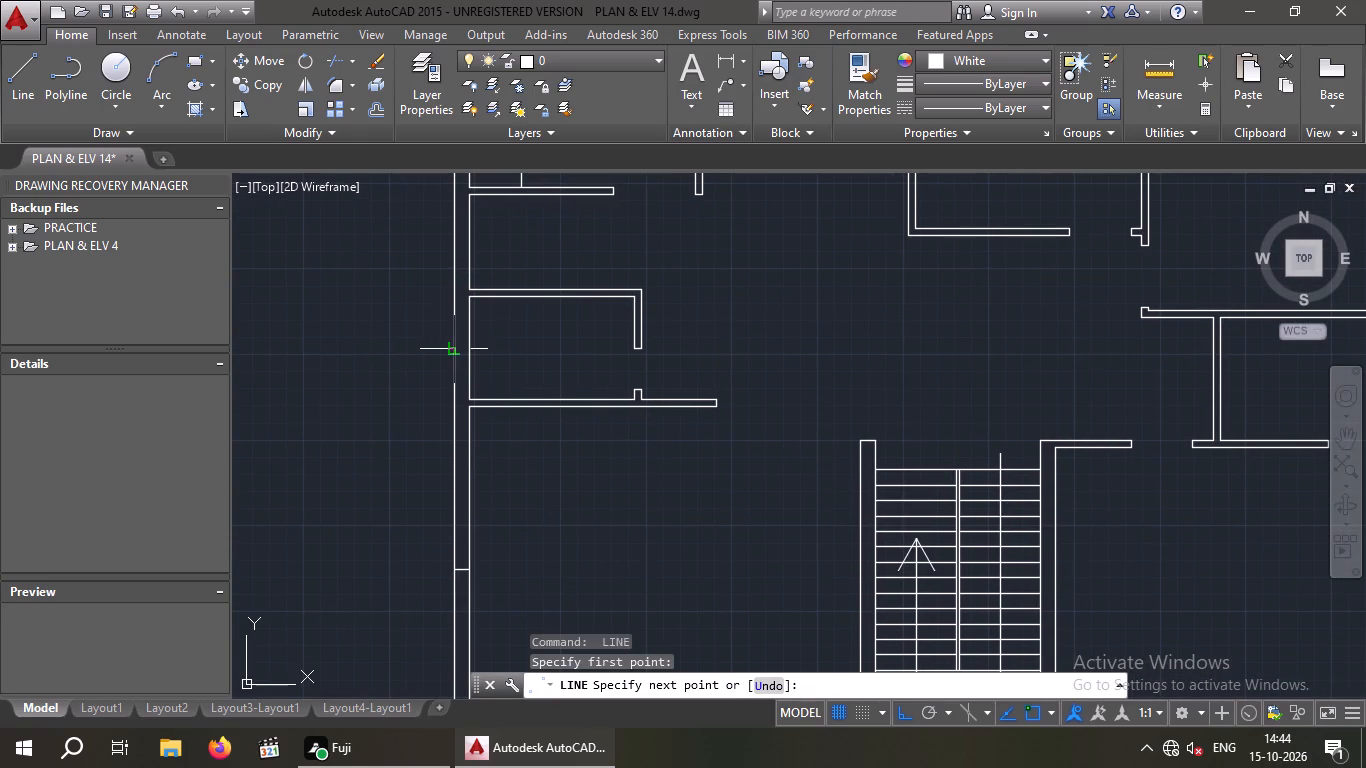
left_click(453, 349)
scroll(462, 347, "down", 3)
key("space")
Draw a short line across the outer side wall at the midpoint of the small room directly above the bottom-right room.
scroll(694, 367, "up", 3)
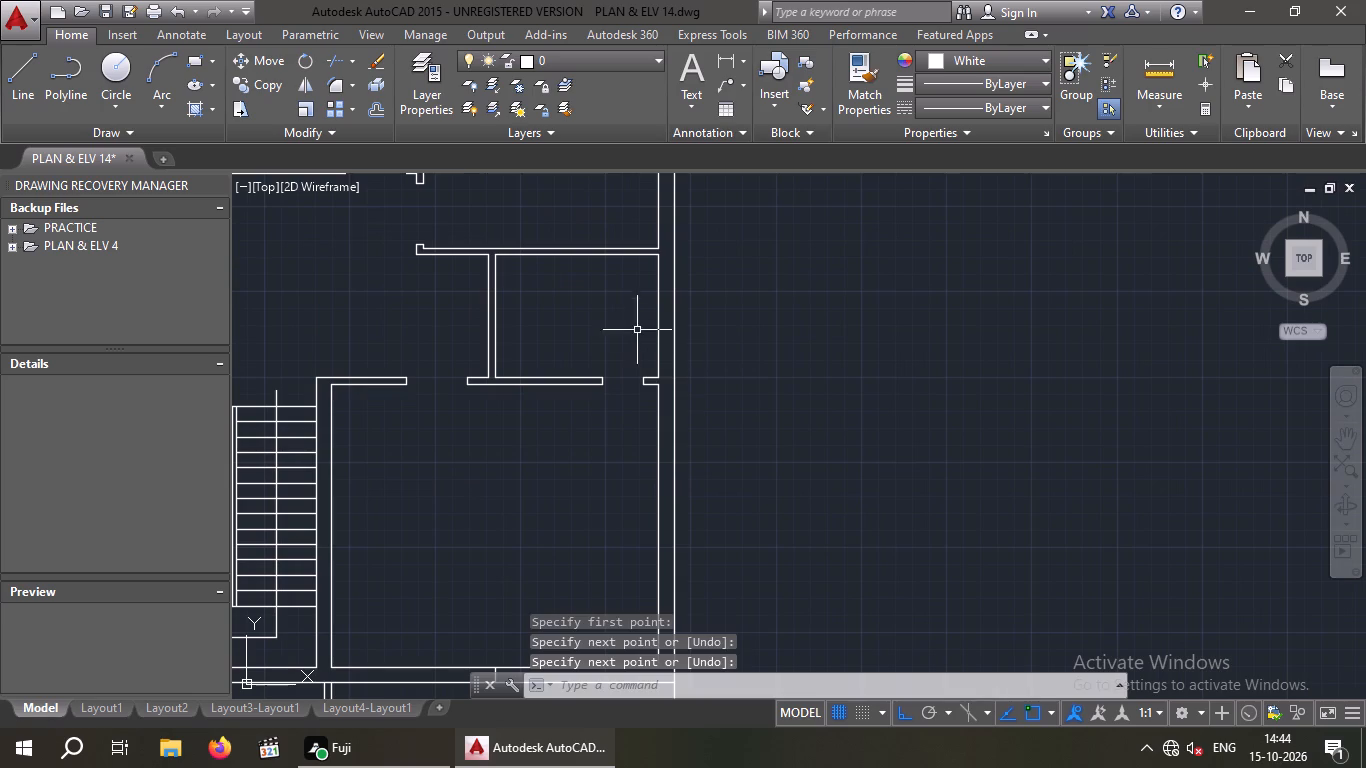
key("space")
left_click(659, 312)
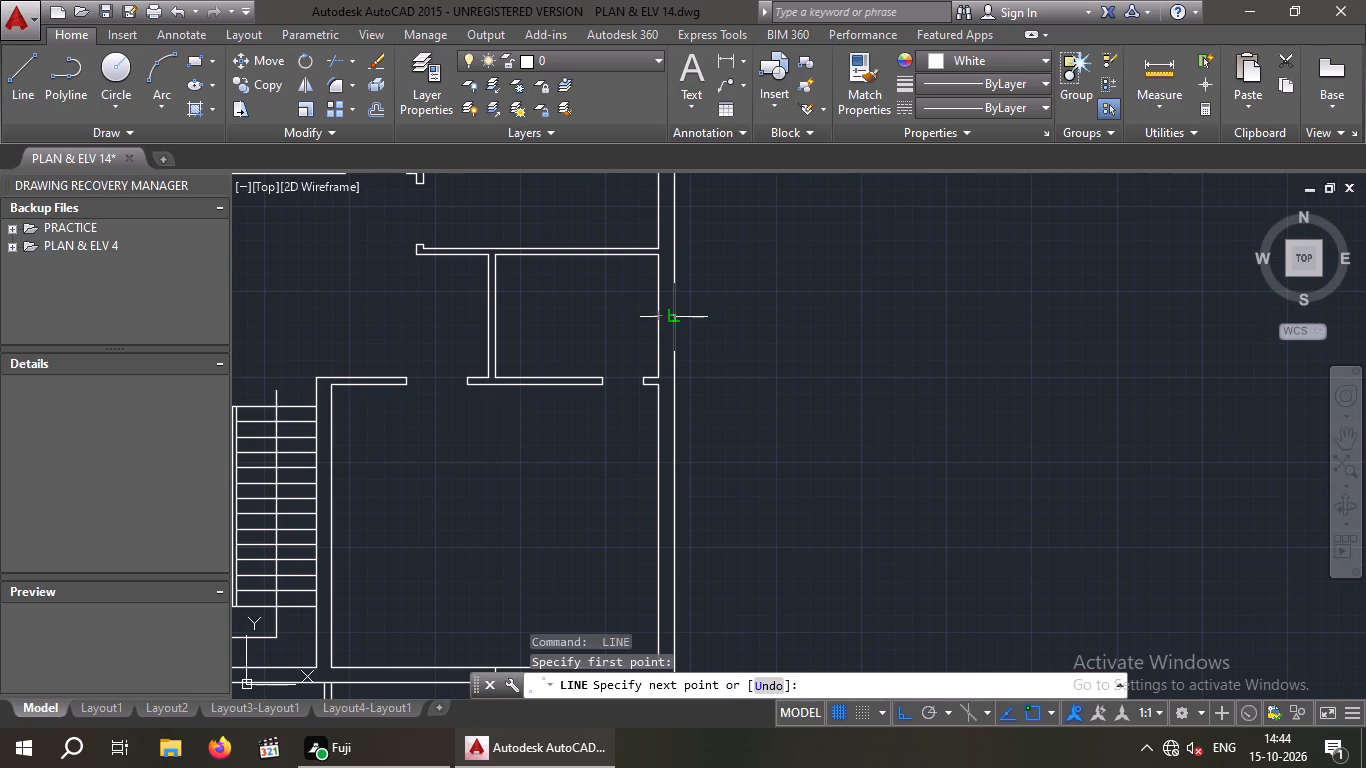
left_click(672, 318)
key("space")
Save the drawing with the midpoint lines added across the outer walls.
scroll(732, 312, "down", 2)
middle_click_drag(728, 320, 698, 379)
middle_click_drag(759, 357, 753, 356)
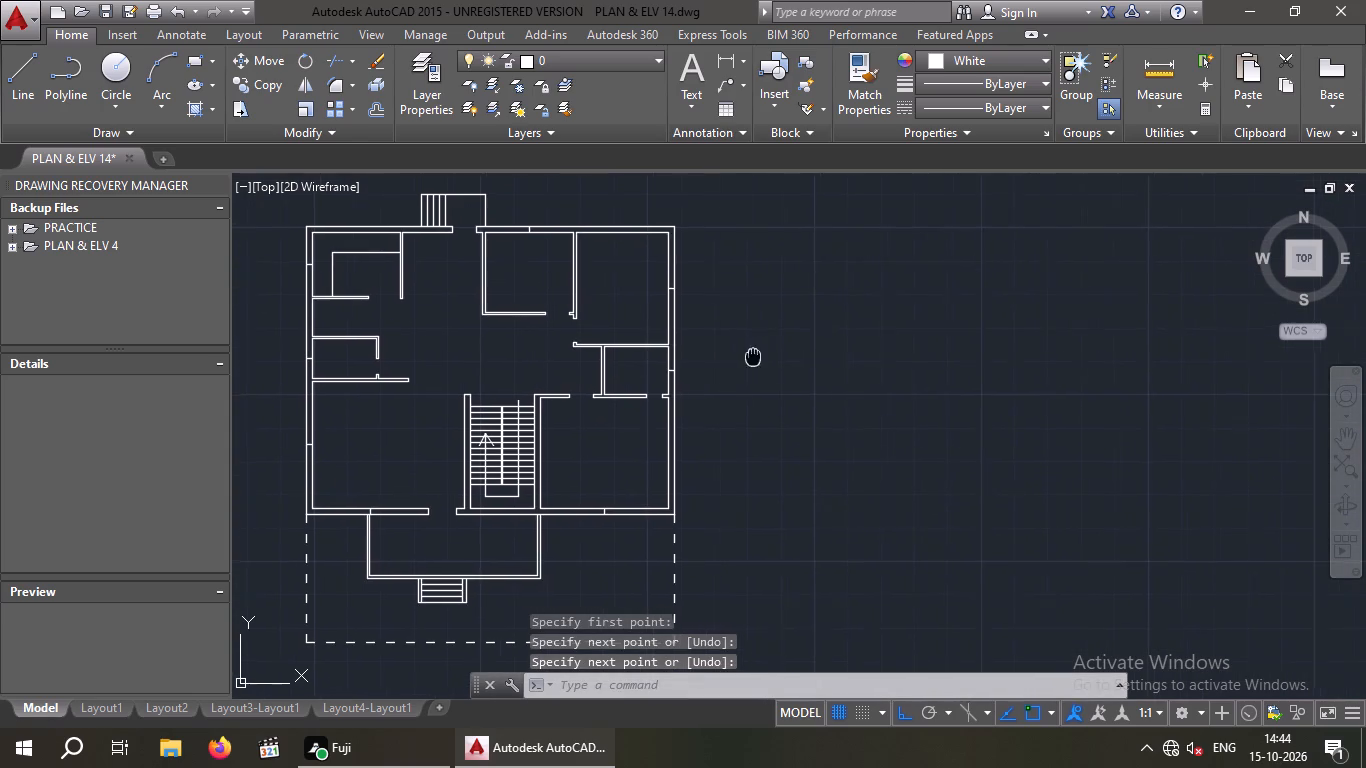
middle_click_drag(753, 356, 742, 303)
scroll(739, 297, "down", 1)
key("Escape")
key("Escape")
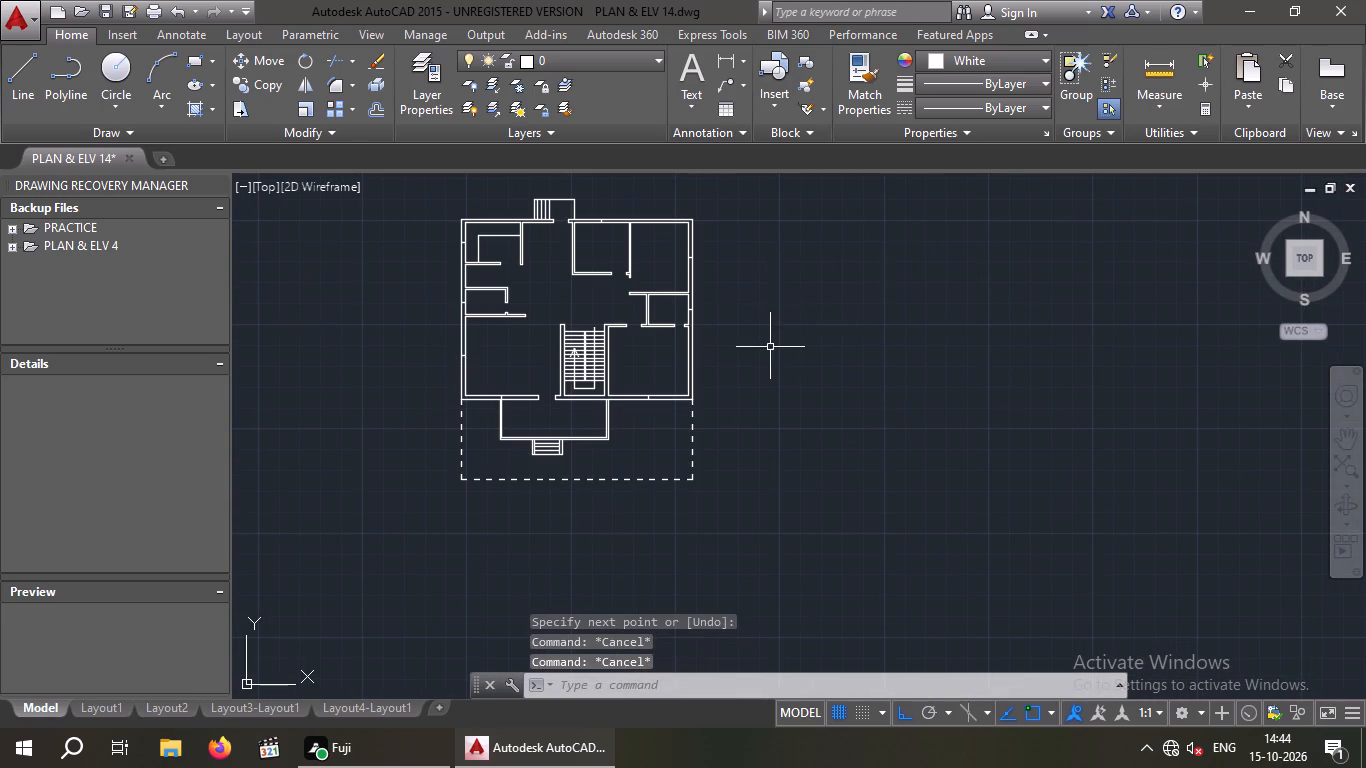
middle_click_drag(766, 355, 678, 396)
key("ctrl+s")
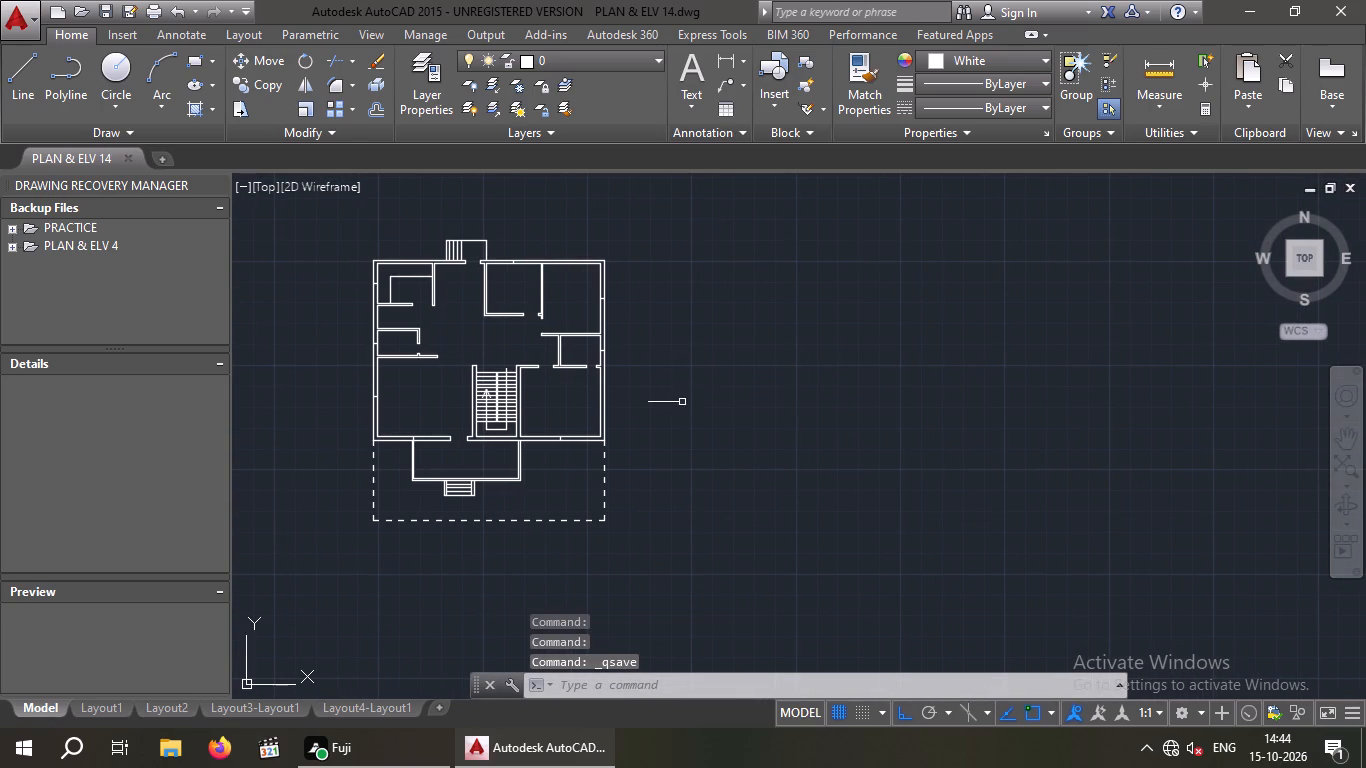
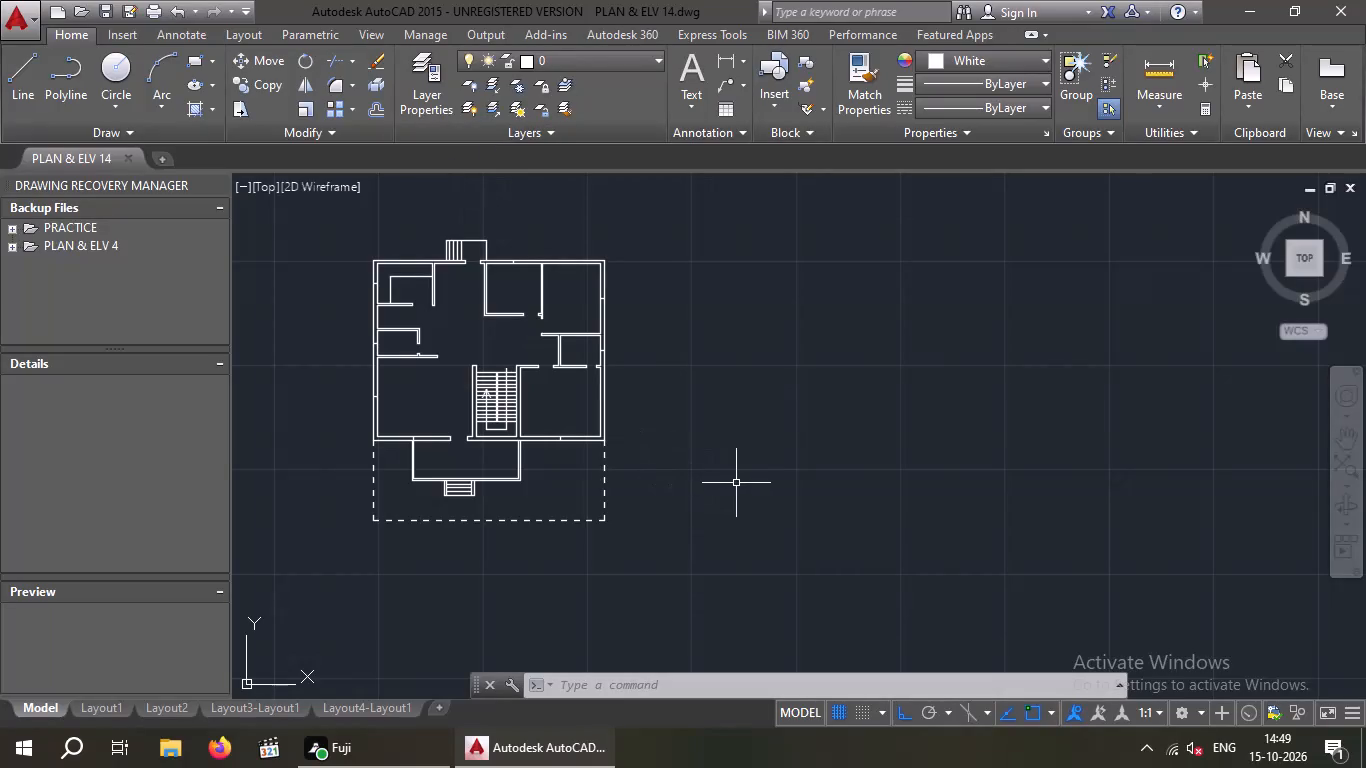
Draw a 3' horizontal line in the empty space beside the house plan.
key("Escape")
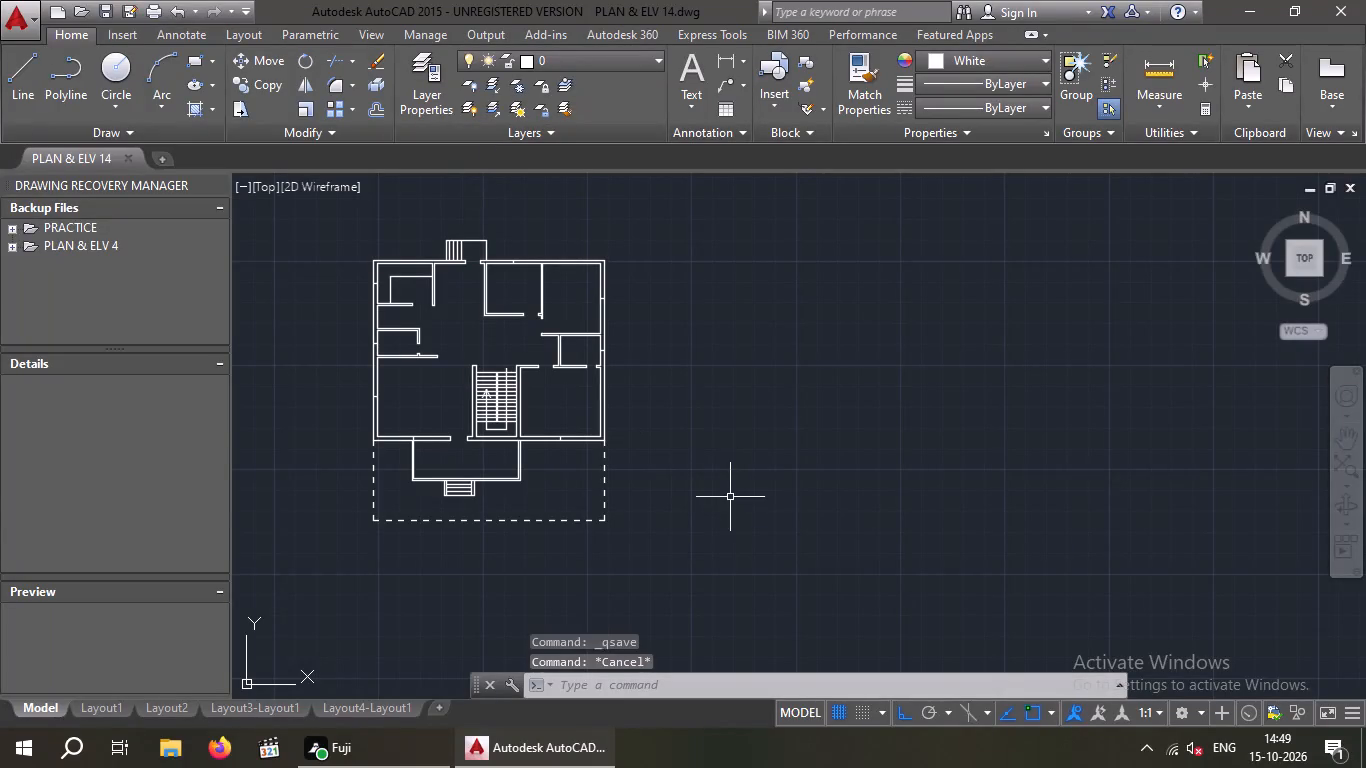
key("Escape")
key("l")
key("Return")
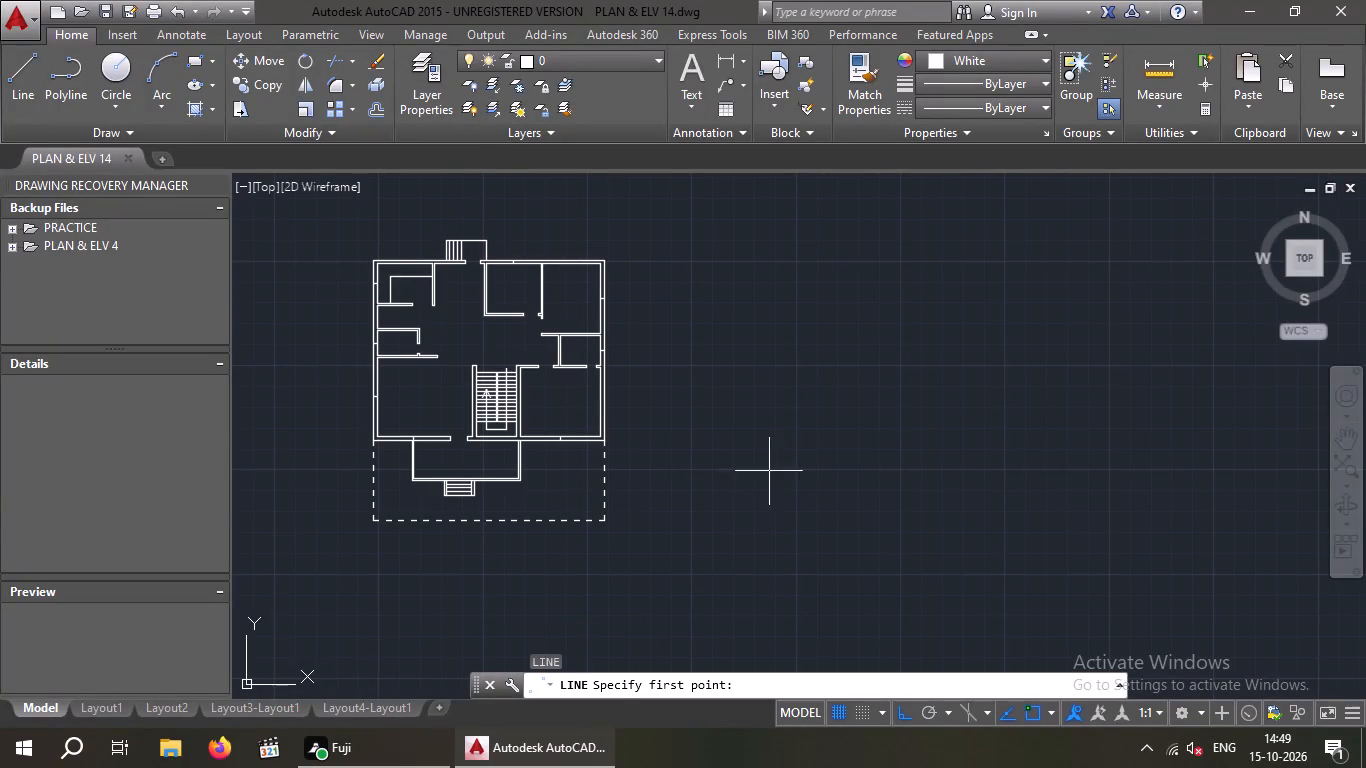
left_click_drag(758, 451, 774, 455)
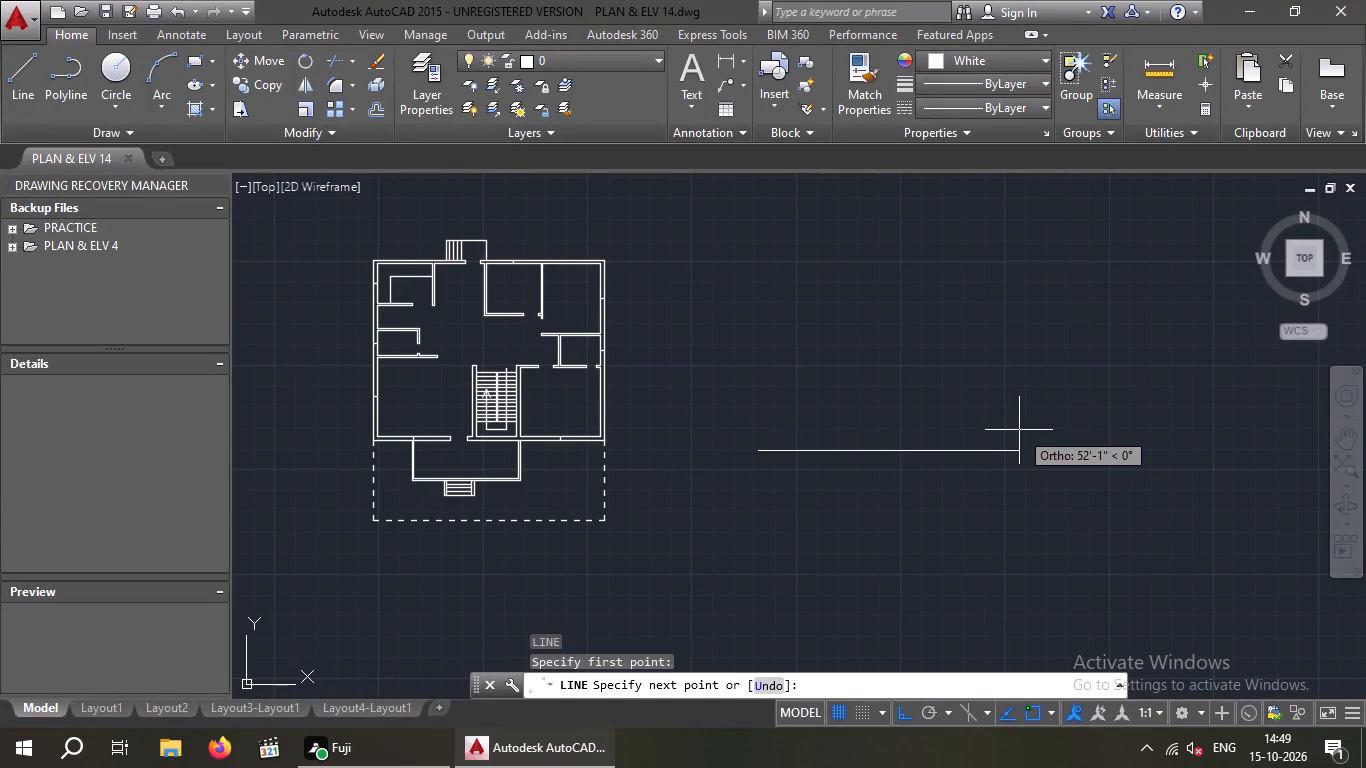
type("3'")
key("Return")
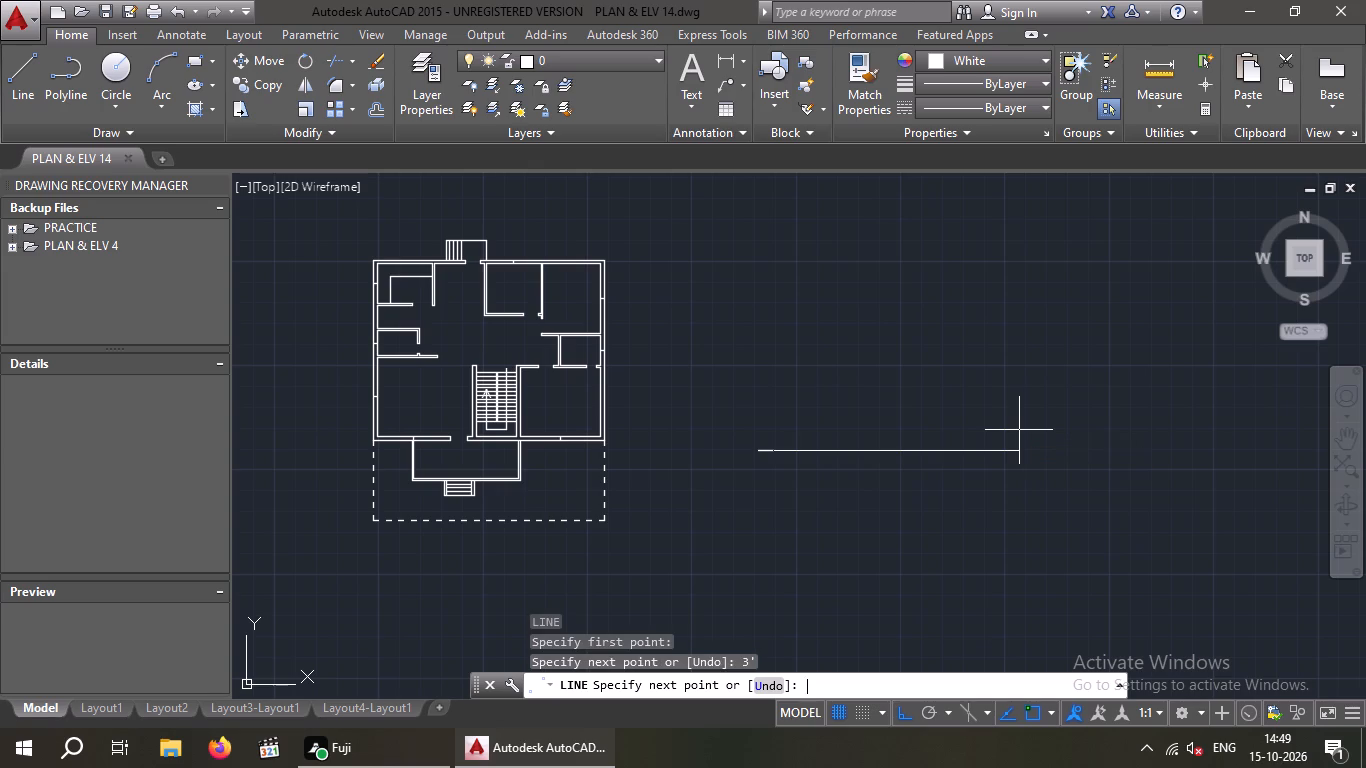
key("Escape")
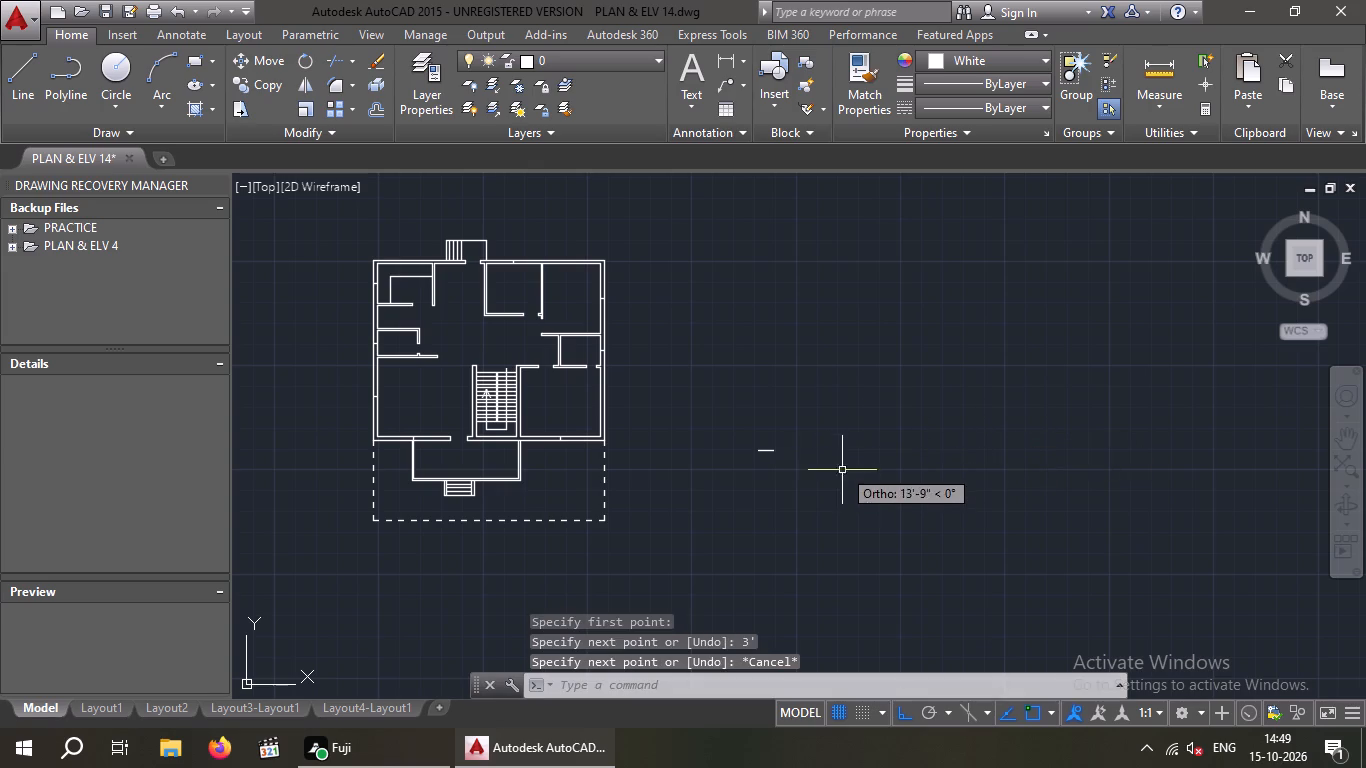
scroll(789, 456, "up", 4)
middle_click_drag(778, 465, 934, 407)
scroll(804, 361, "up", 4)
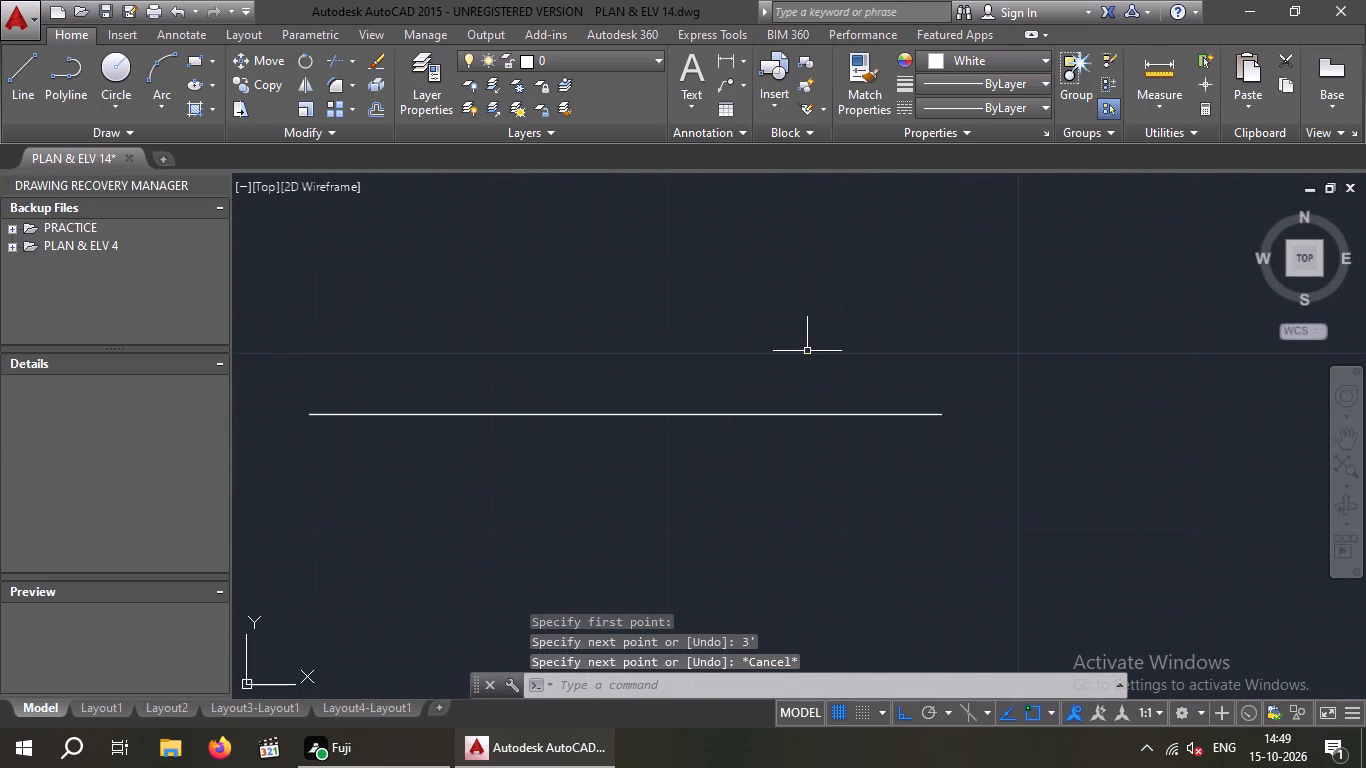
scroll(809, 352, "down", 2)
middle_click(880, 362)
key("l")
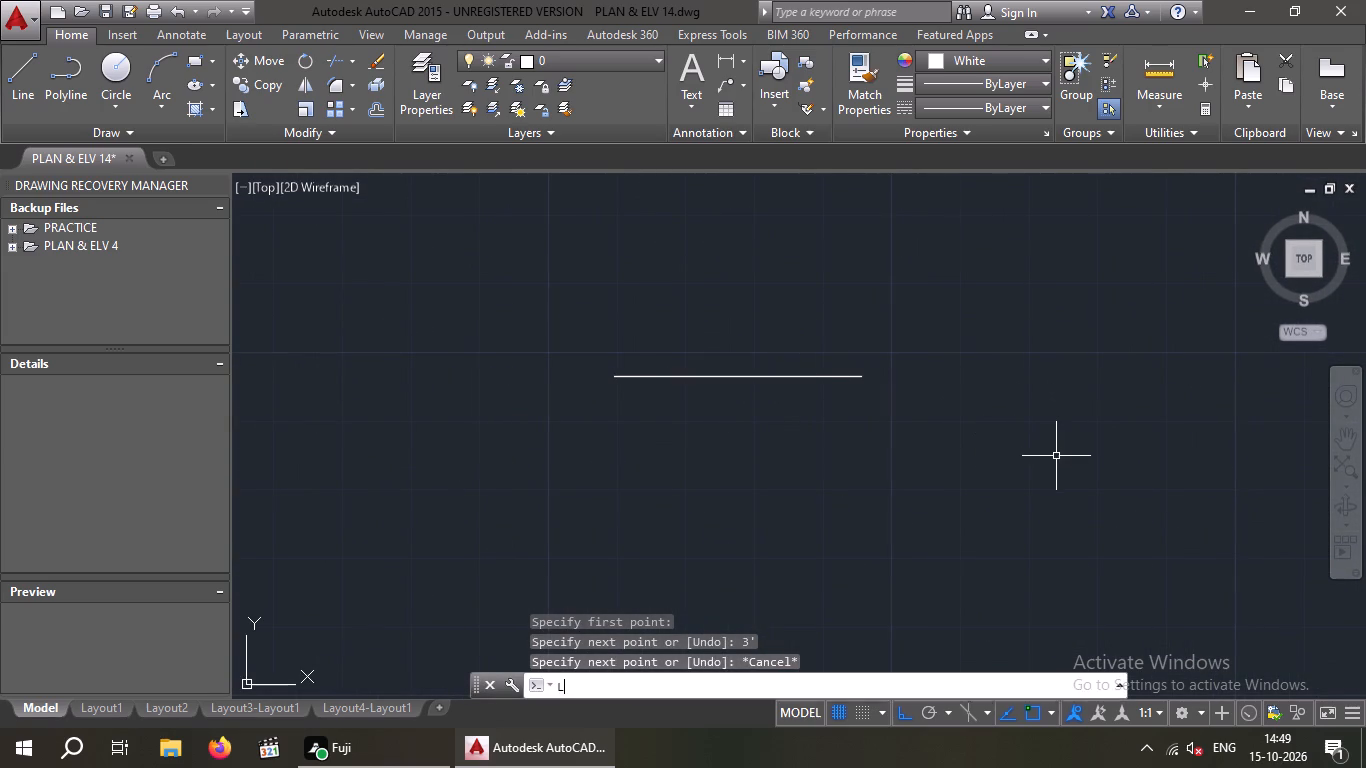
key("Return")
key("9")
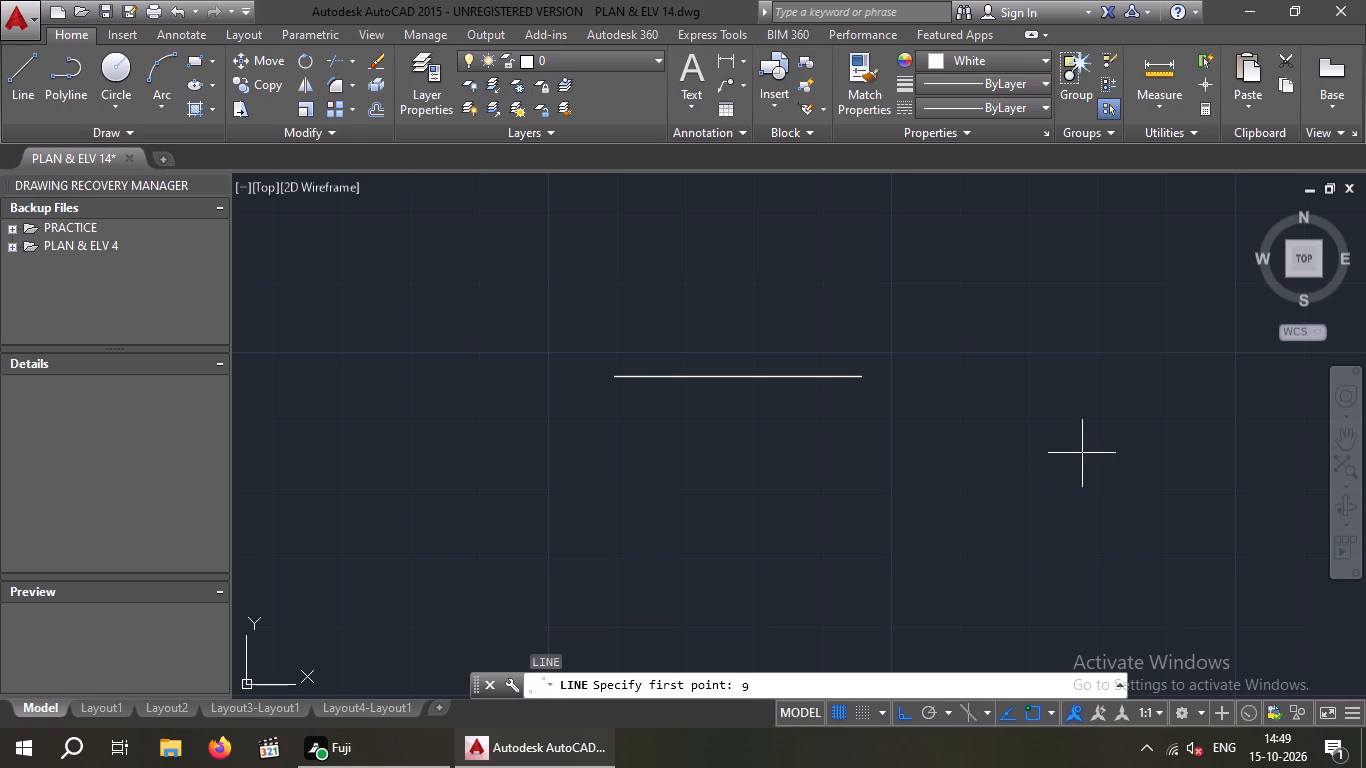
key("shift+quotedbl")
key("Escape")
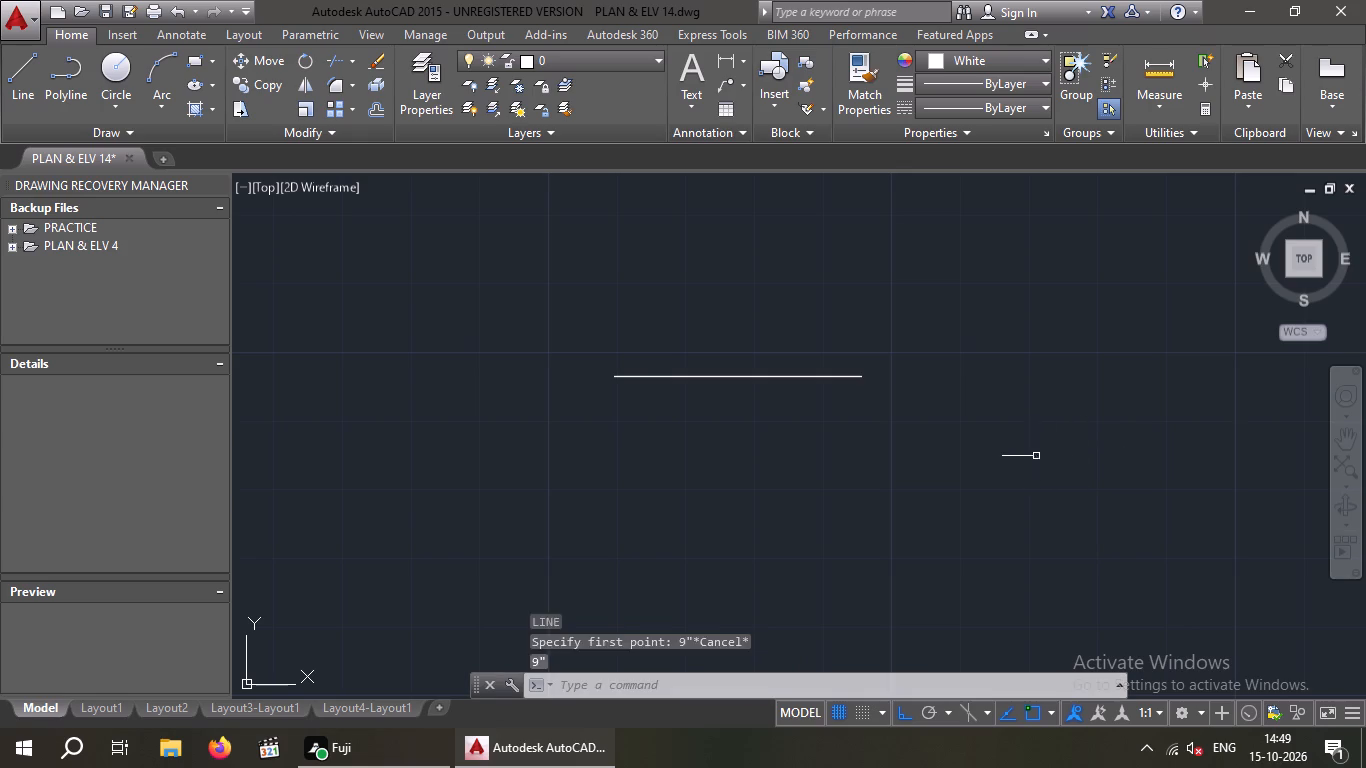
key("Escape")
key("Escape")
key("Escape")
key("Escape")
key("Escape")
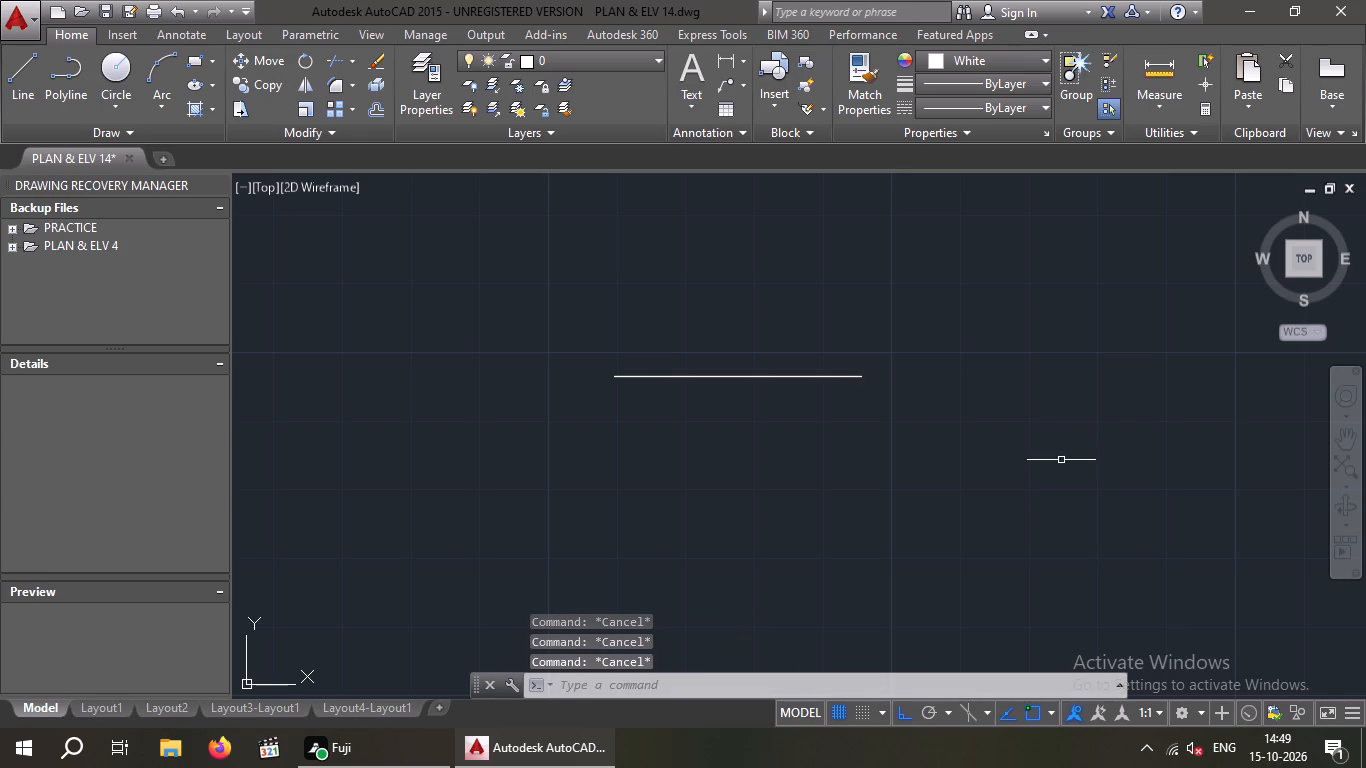
Draw a separate 9" vertical line just beyond the right end of the 3' horizontal line.
key("l")
key("Return")
left_click_drag(957, 367, 959, 382)
key("9")
key("shift+quotedbl")
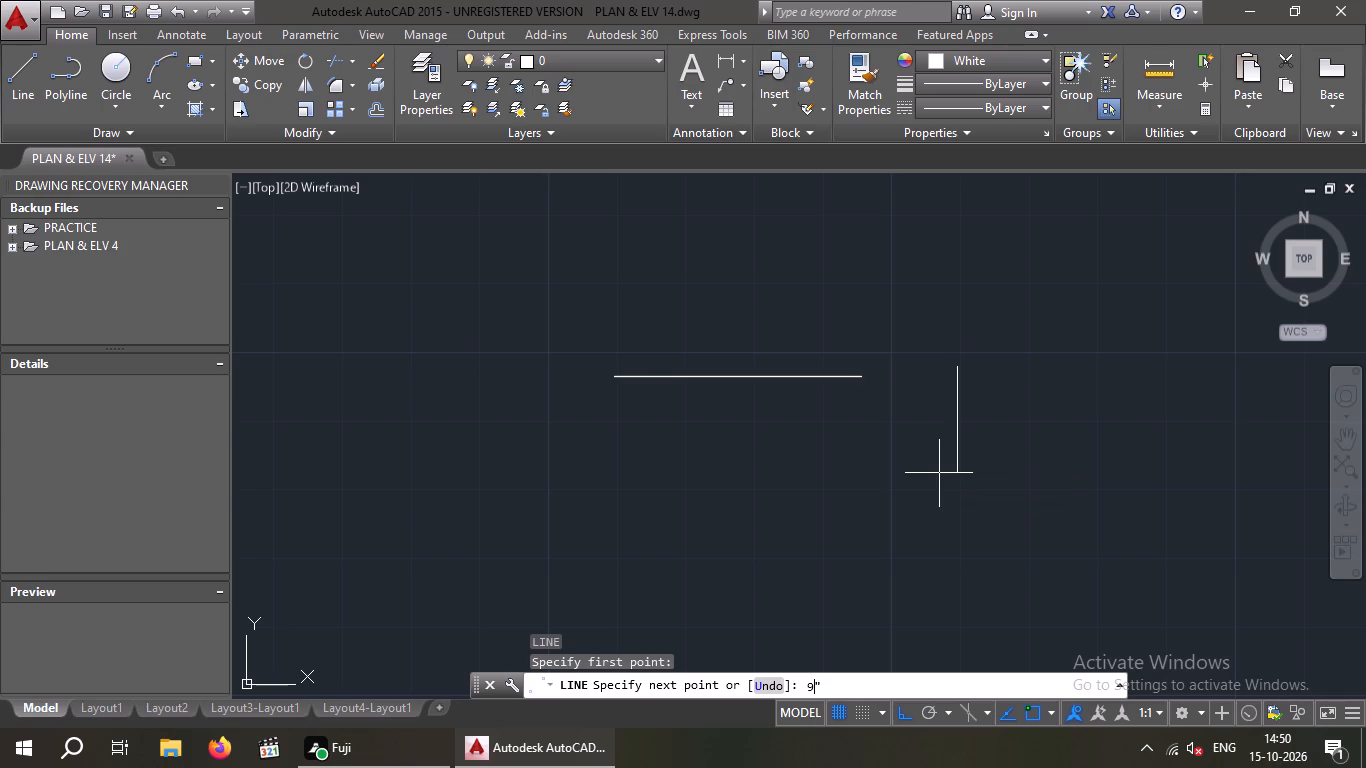
key("Return")
key("Escape")
Copy the 9" vertical line from its midpoint to the right endpoint of the 3' horizontal line.
left_click_drag(1032, 283, 965, 374)
left_click(912, 483)
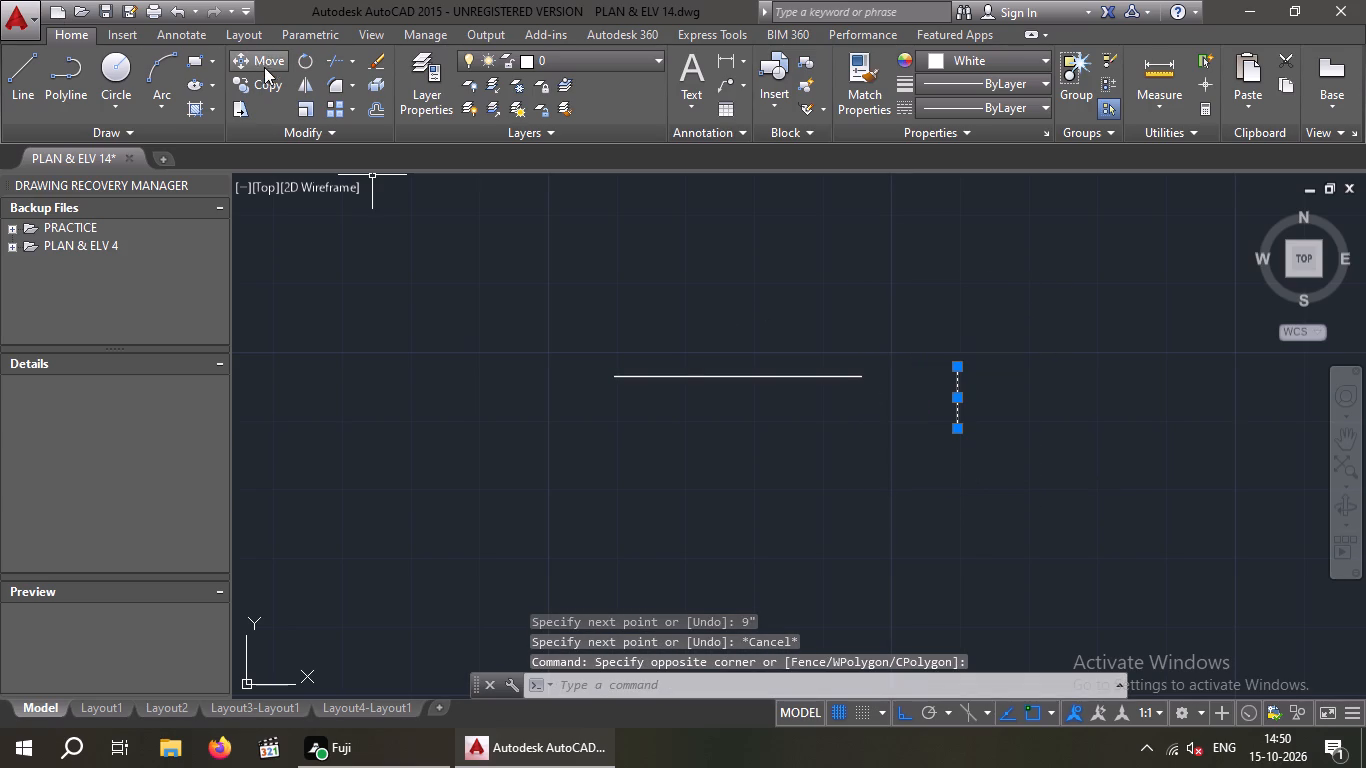
left_click(265, 71)
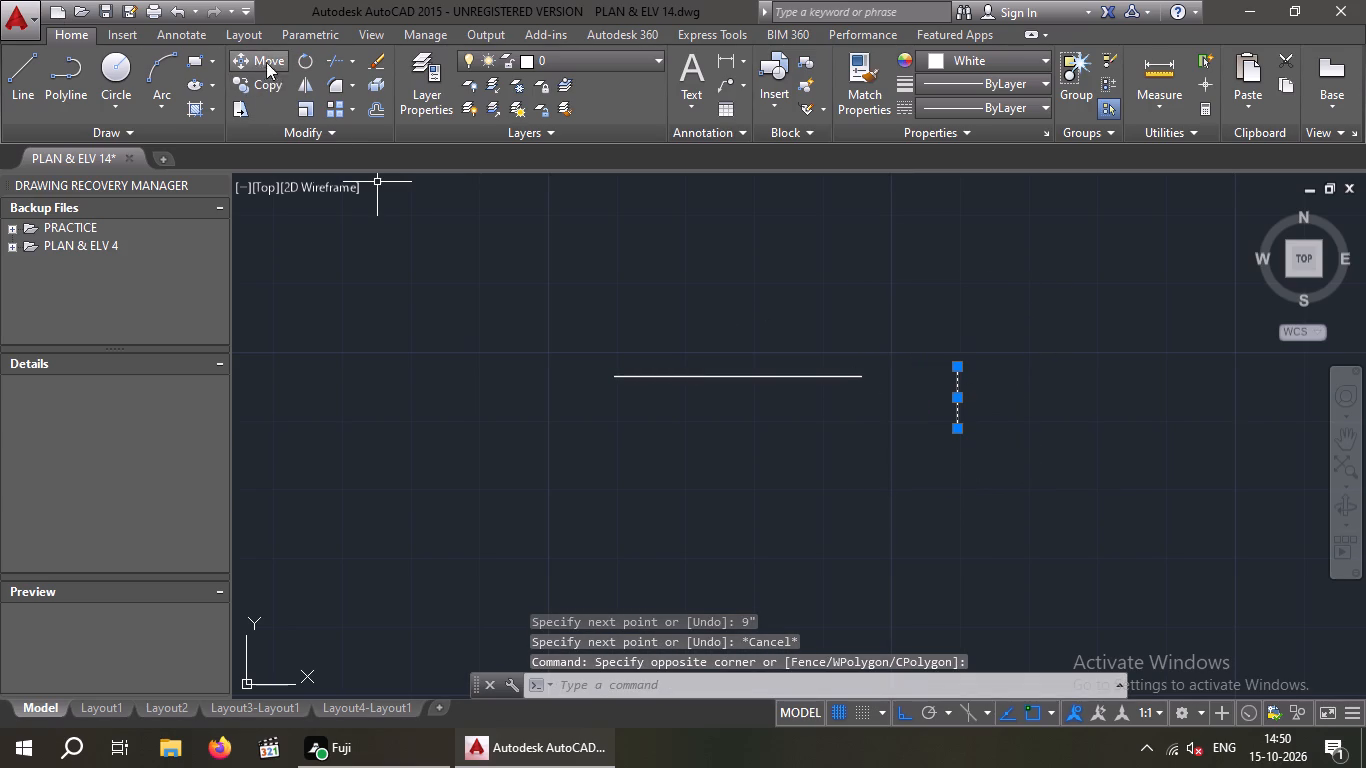
left_click(272, 83)
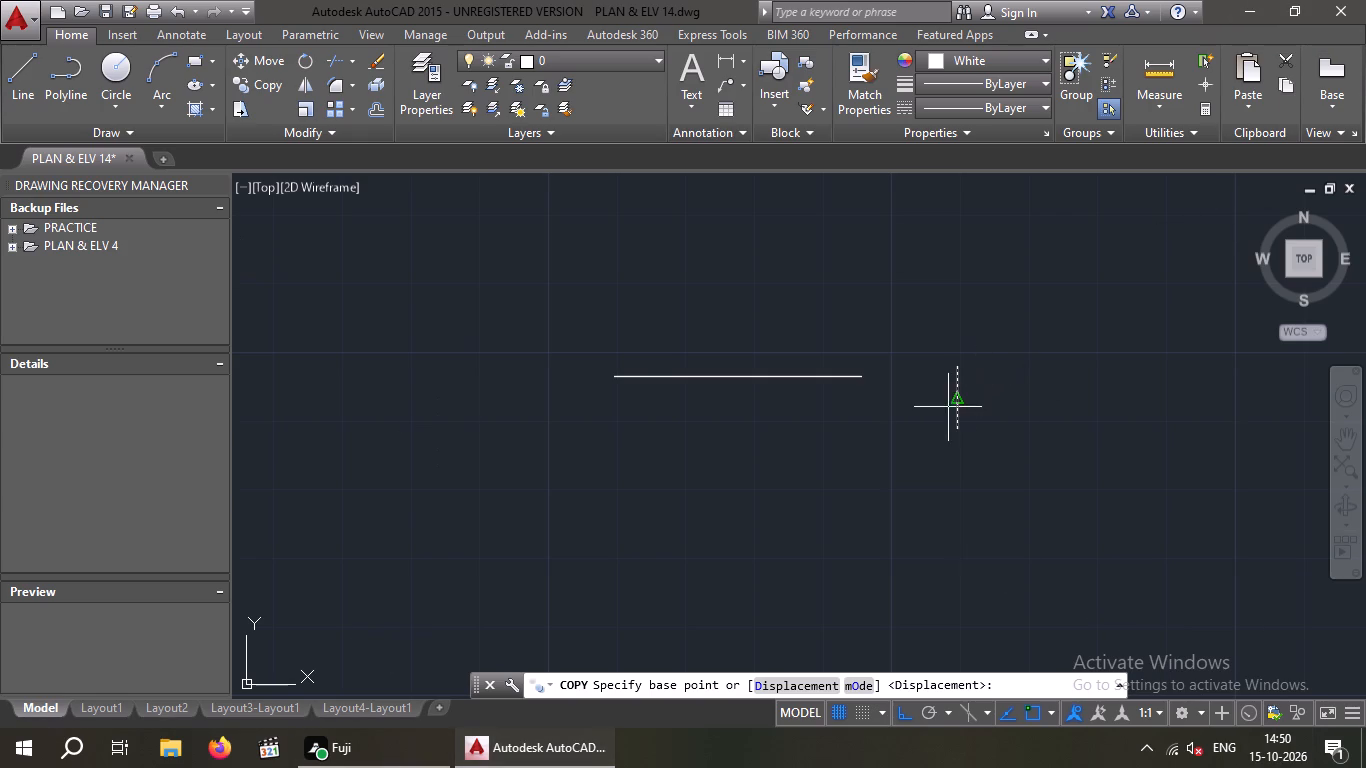
scroll(952, 395, "up", 3)
left_click_drag(973, 404, 957, 401)
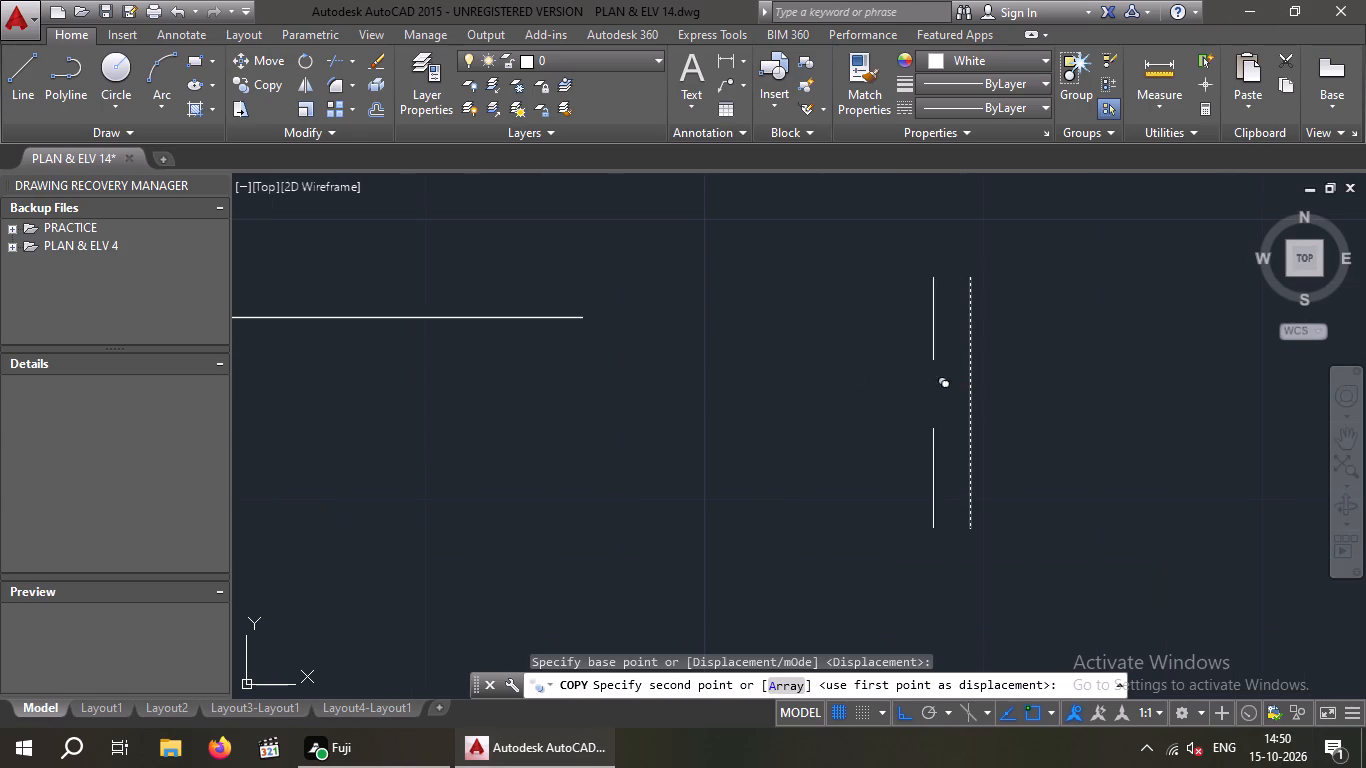
left_click(581, 314)
key("Escape")
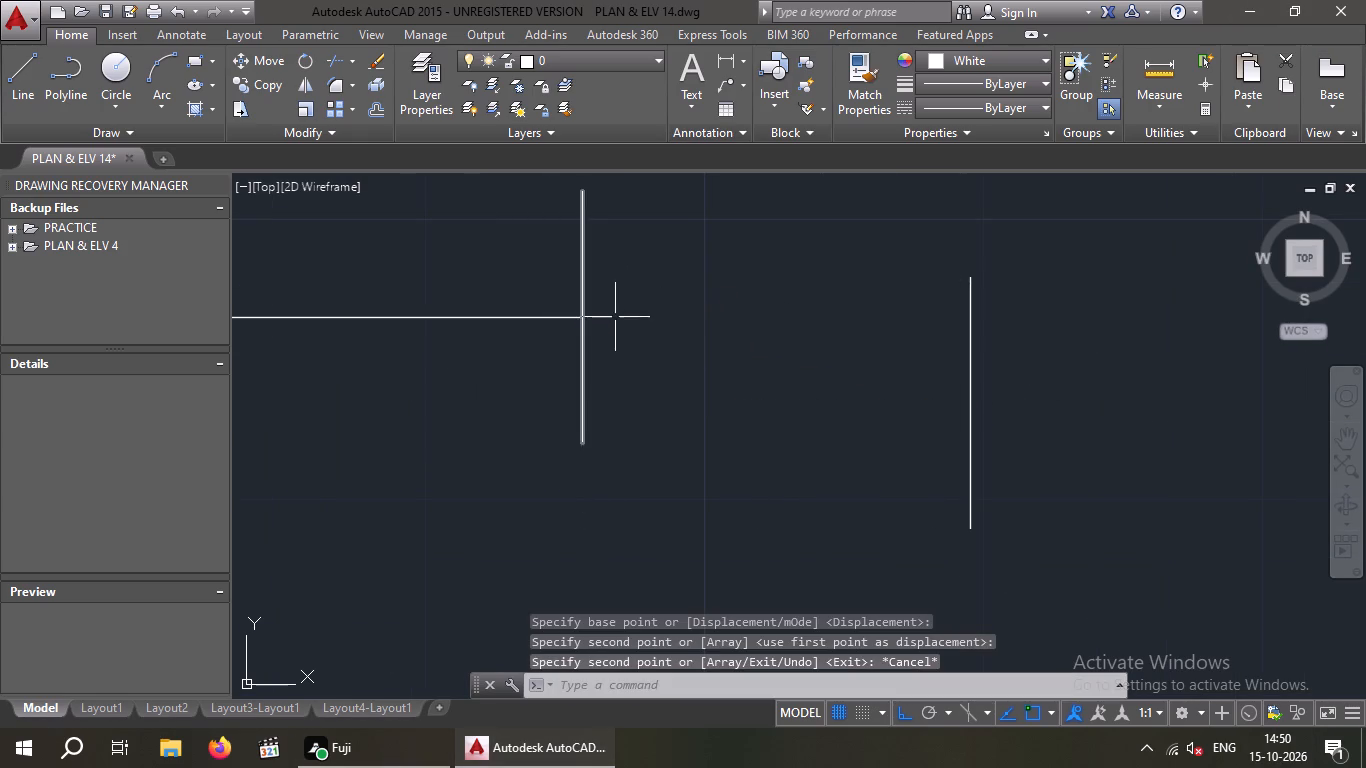
scroll(627, 317, "down", 3)
key("Escape")
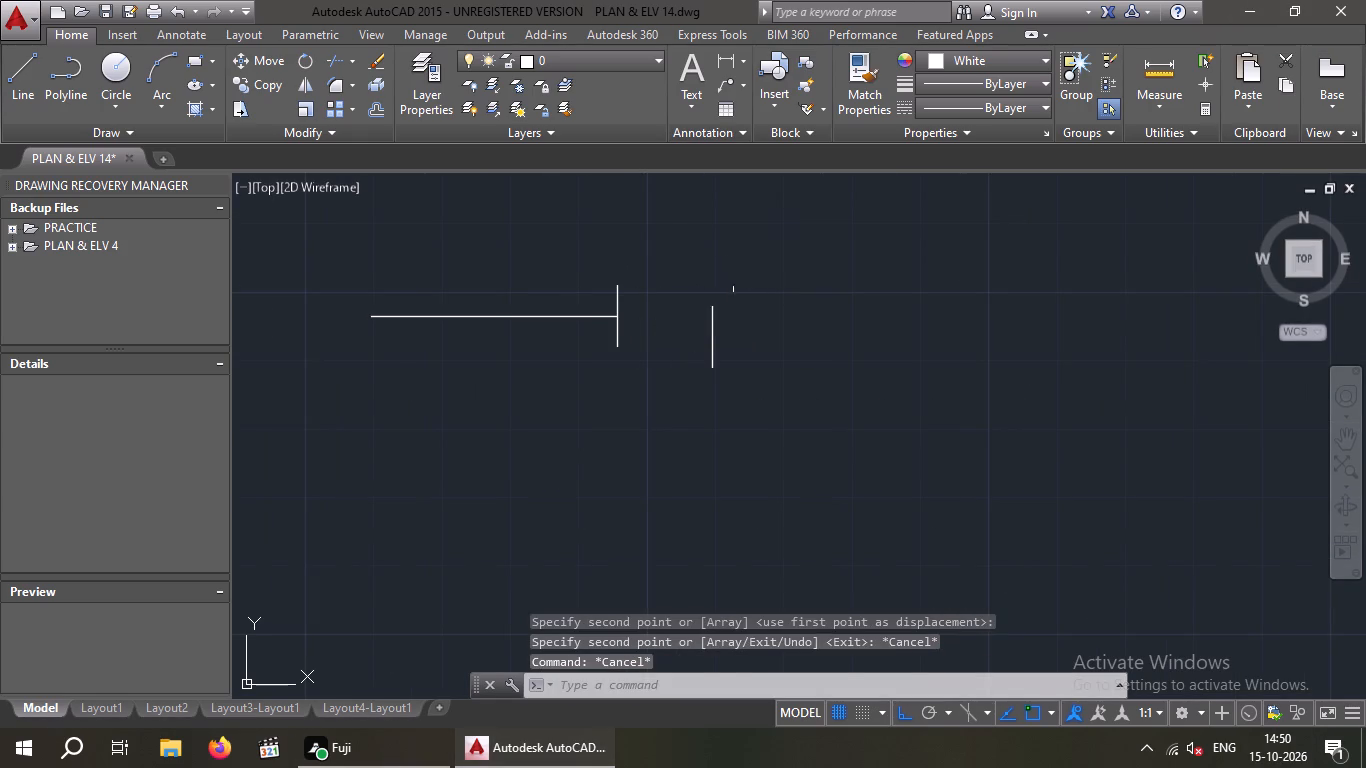
Move the original 9" vertical line by its midpoint onto the left endpoint of the 3' horizontal line.
left_click_drag(747, 275, 673, 373)
left_click(671, 386)
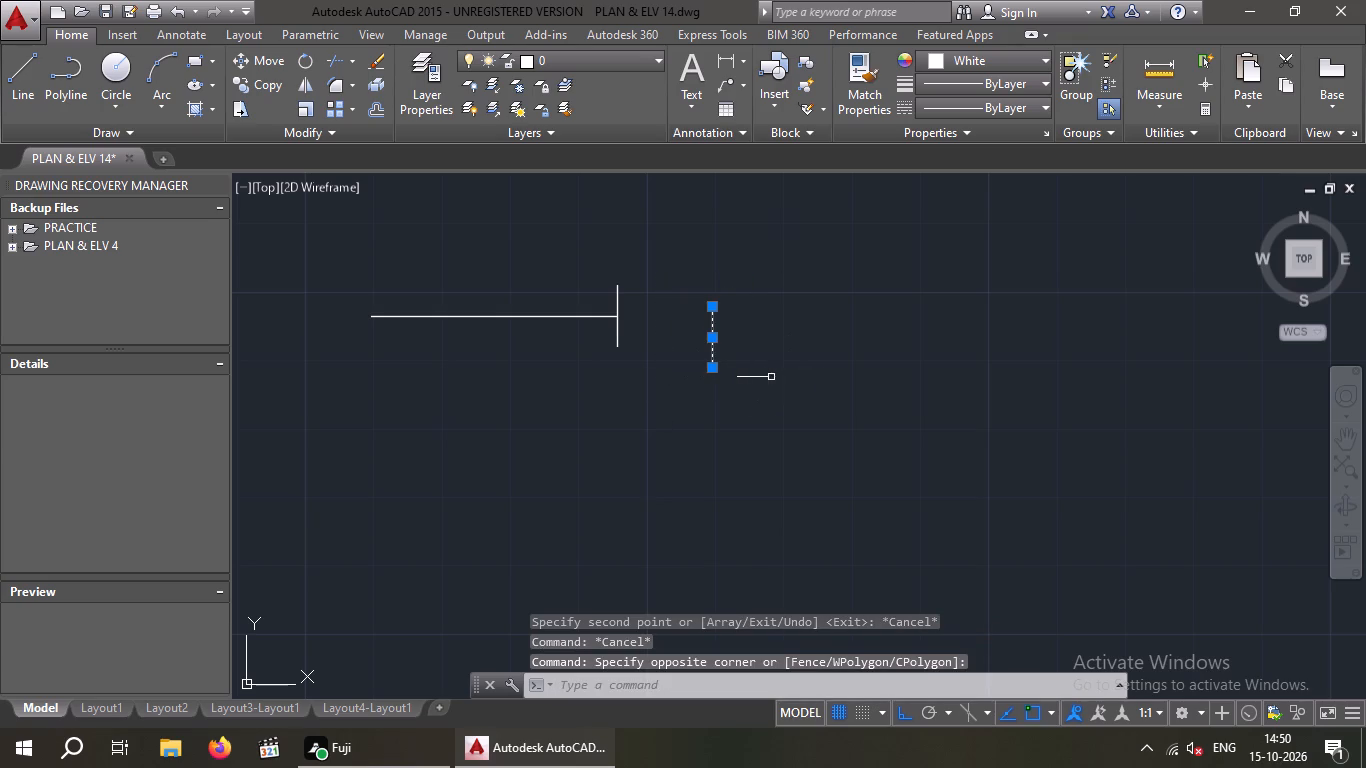
left_click(272, 66)
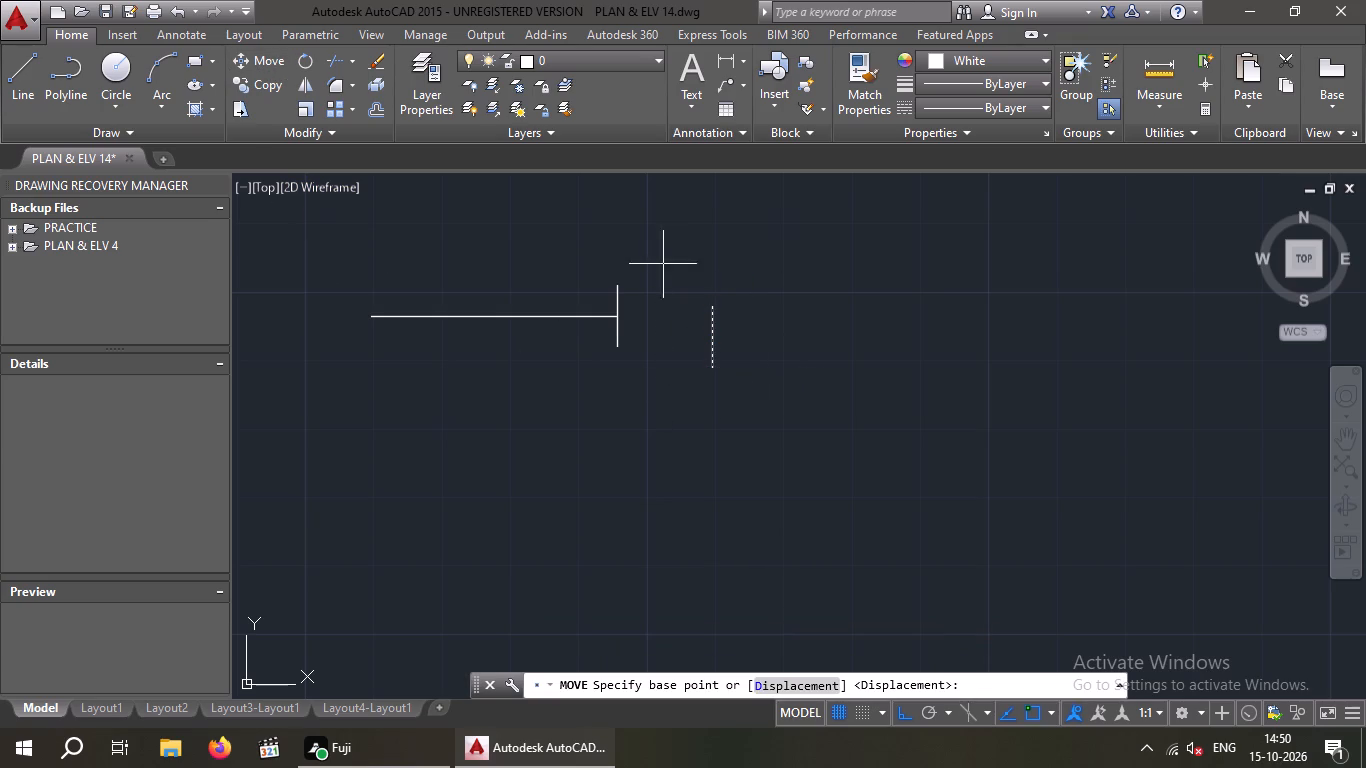
left_click(715, 337)
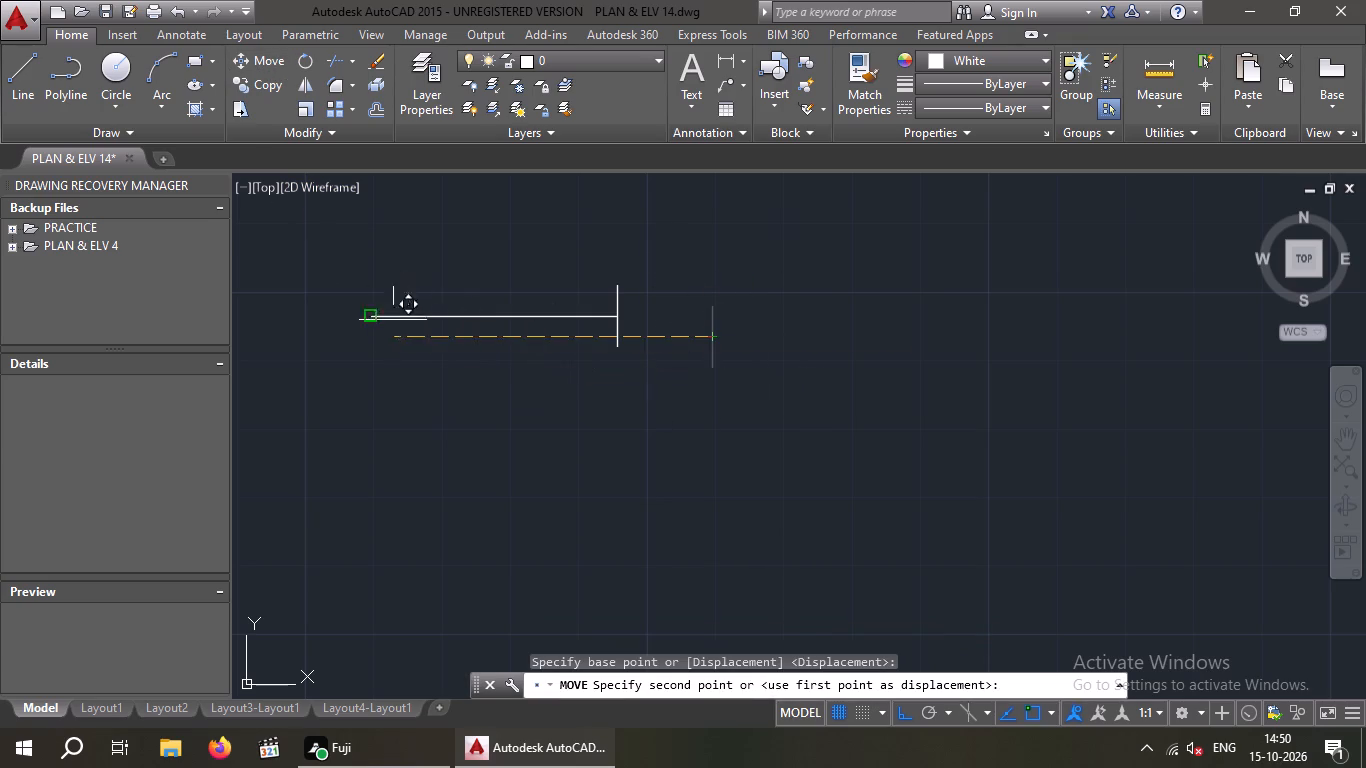
scroll(392, 321, "up", 3)
left_click(302, 305)
scroll(429, 325, "down", 4)
key("Escape")
key("Escape")
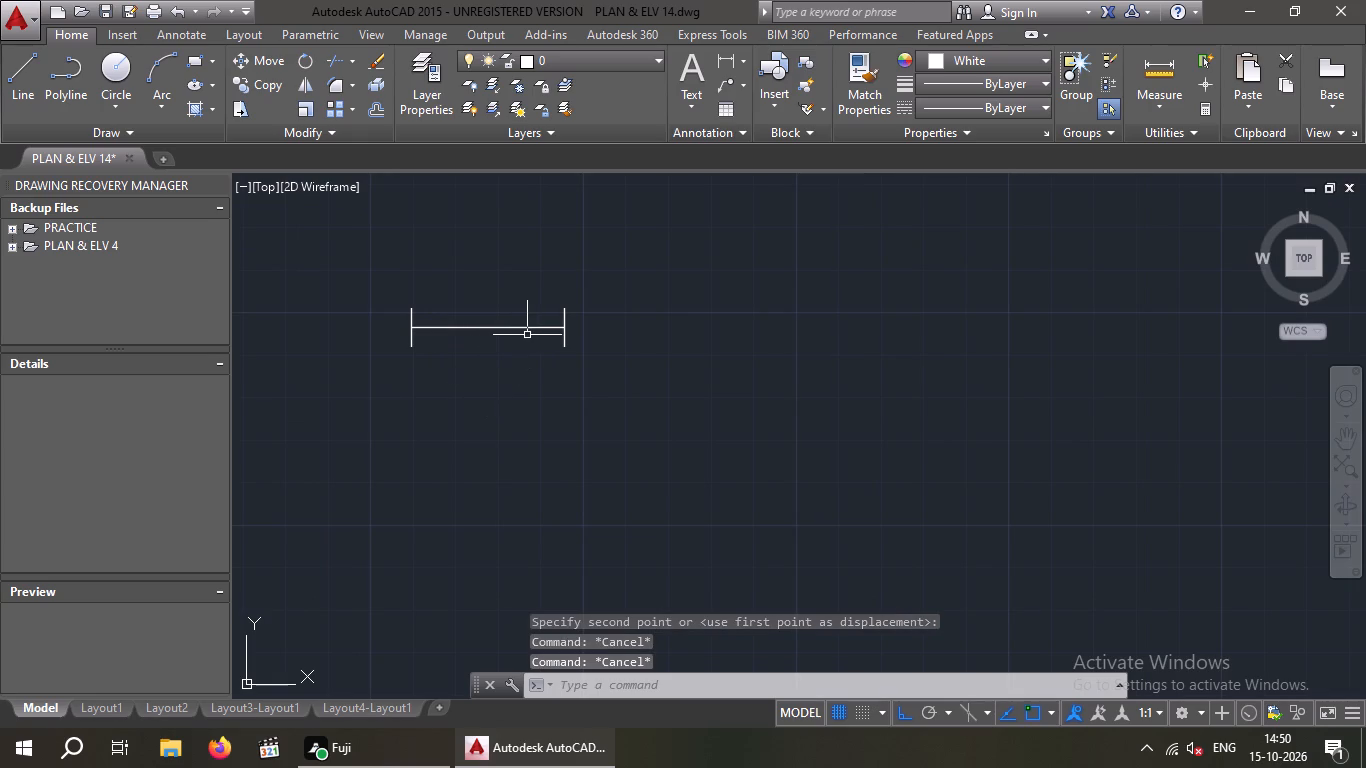
Offset both 9" vertical end lines 2" outward, away from the 3' horizontal line.
key("o")
key("Return")
type("2\"")
key("Return")
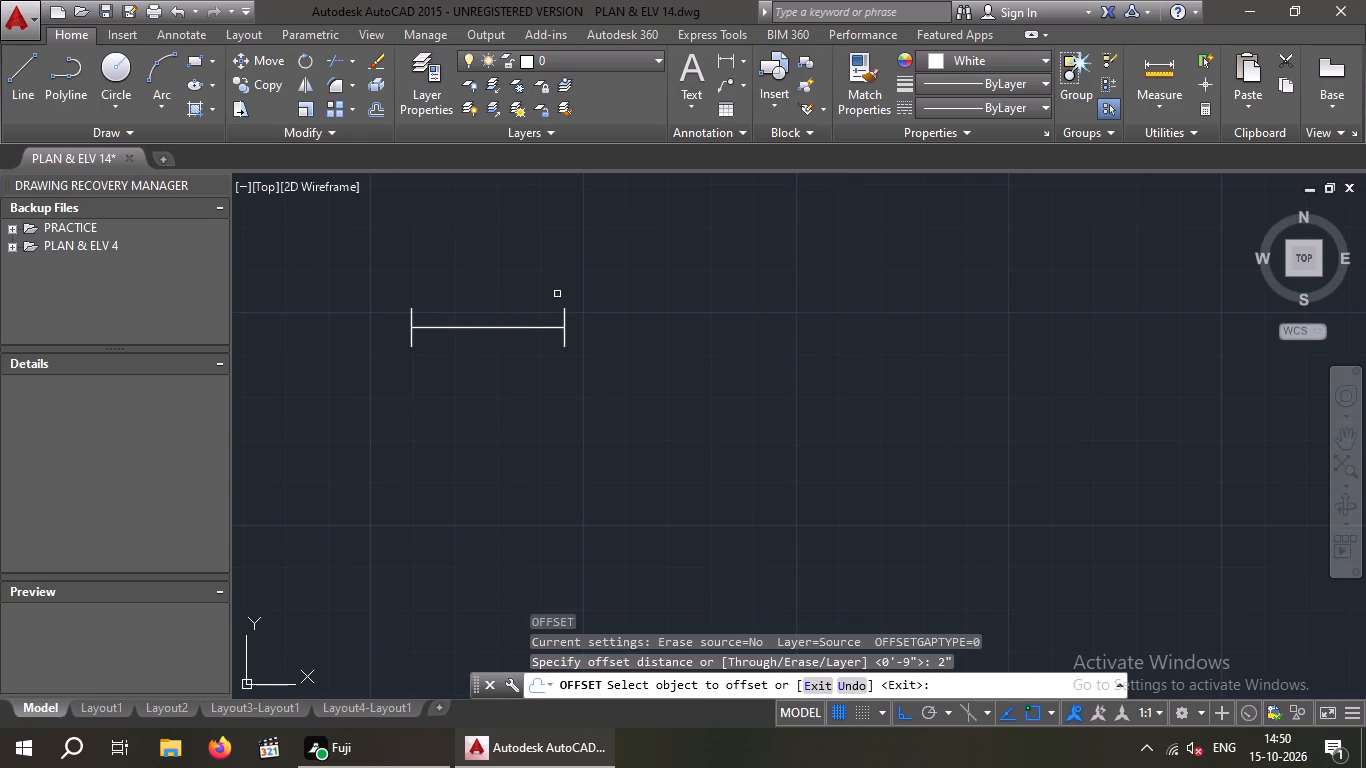
left_click(564, 319)
left_click_drag(649, 318, 629, 327)
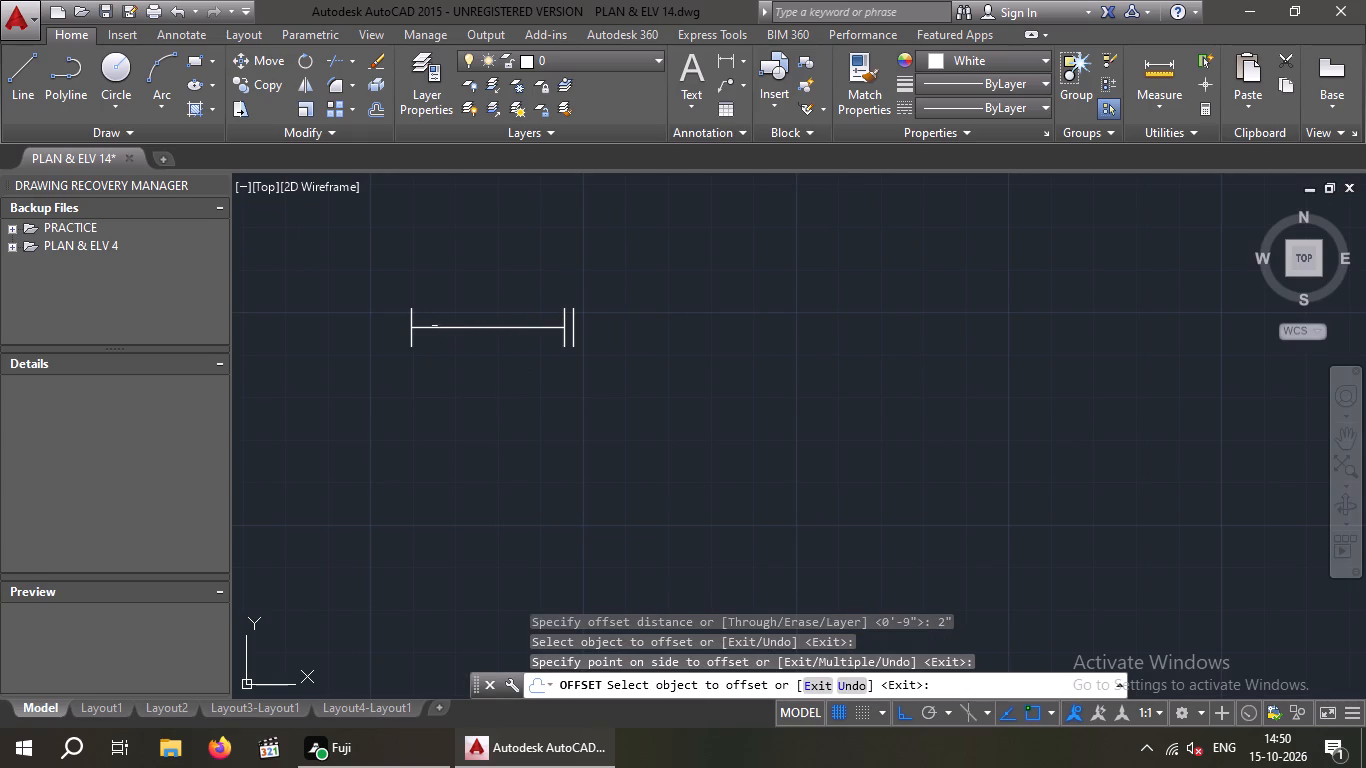
left_click(409, 318)
left_click(350, 324)
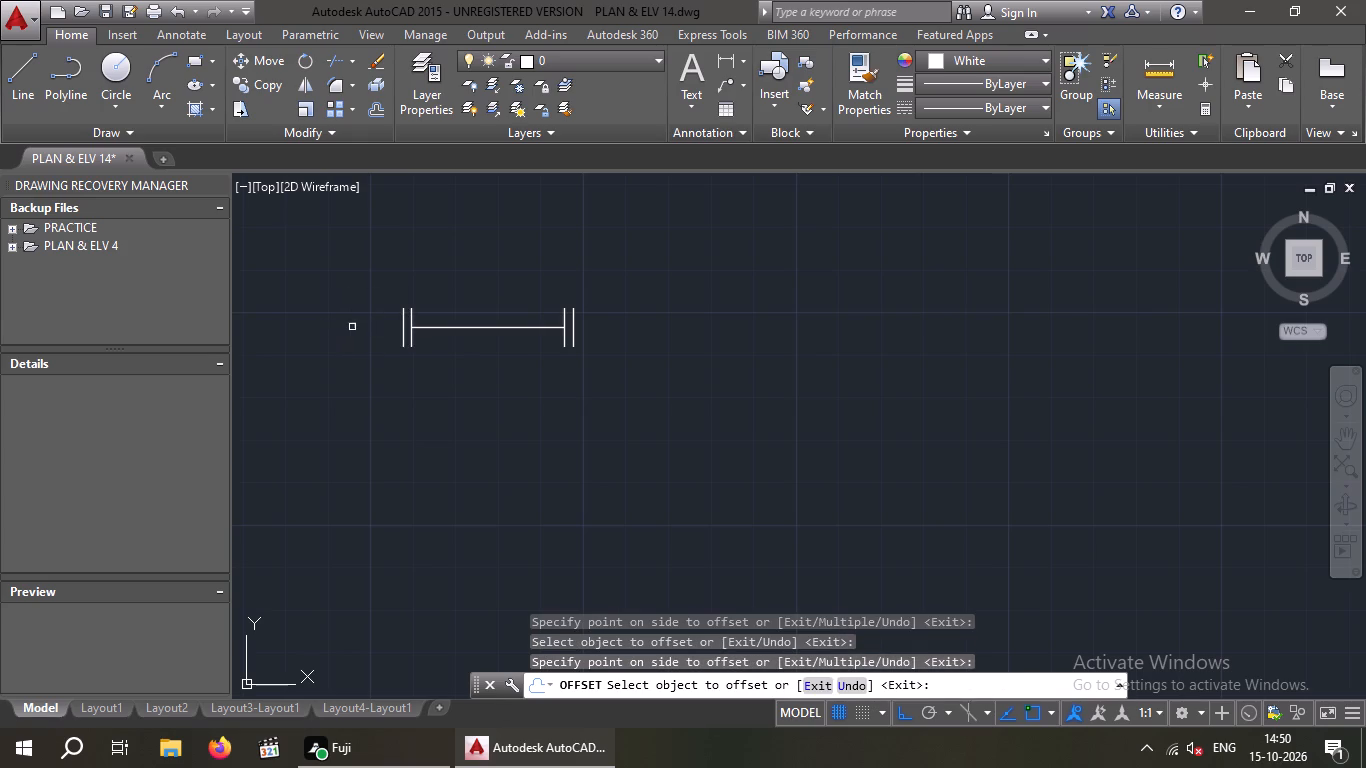
scroll(352, 332, "down", 1)
key("Escape")
key("Escape")
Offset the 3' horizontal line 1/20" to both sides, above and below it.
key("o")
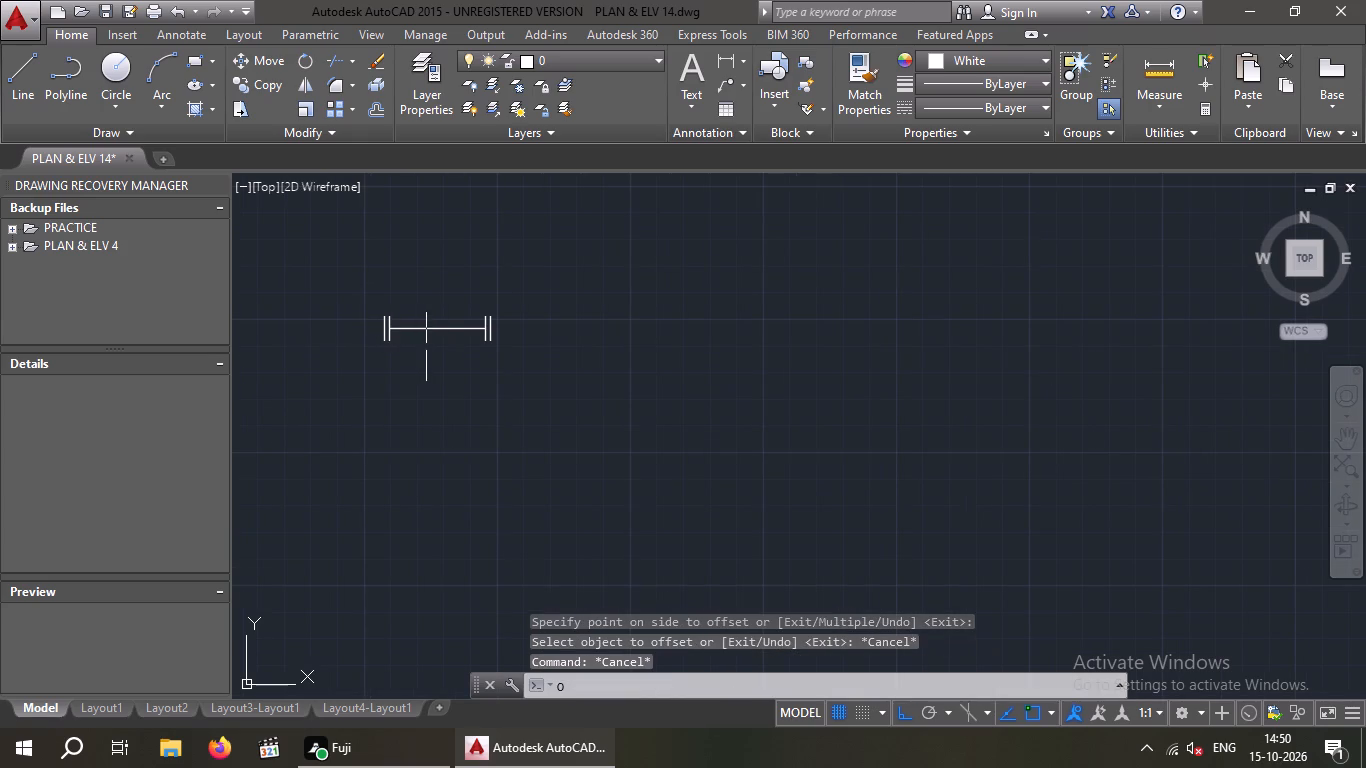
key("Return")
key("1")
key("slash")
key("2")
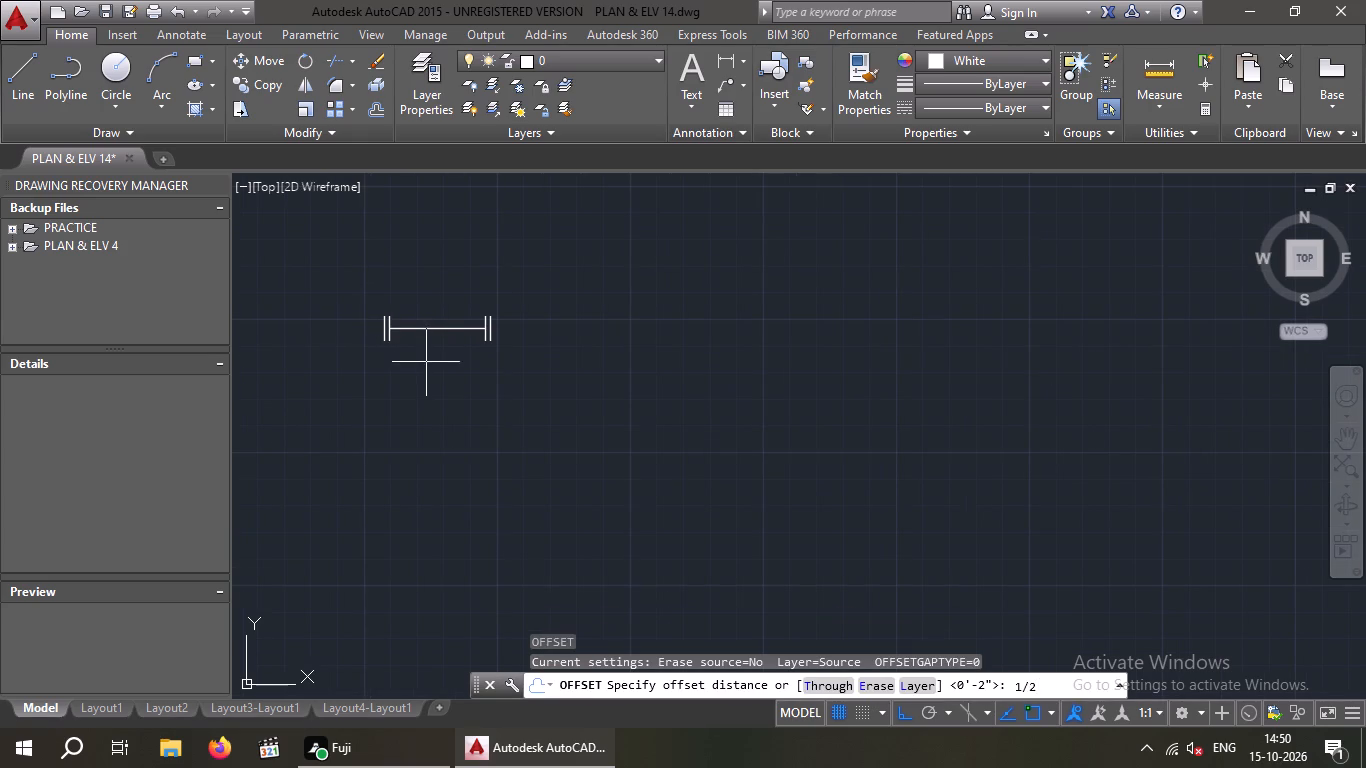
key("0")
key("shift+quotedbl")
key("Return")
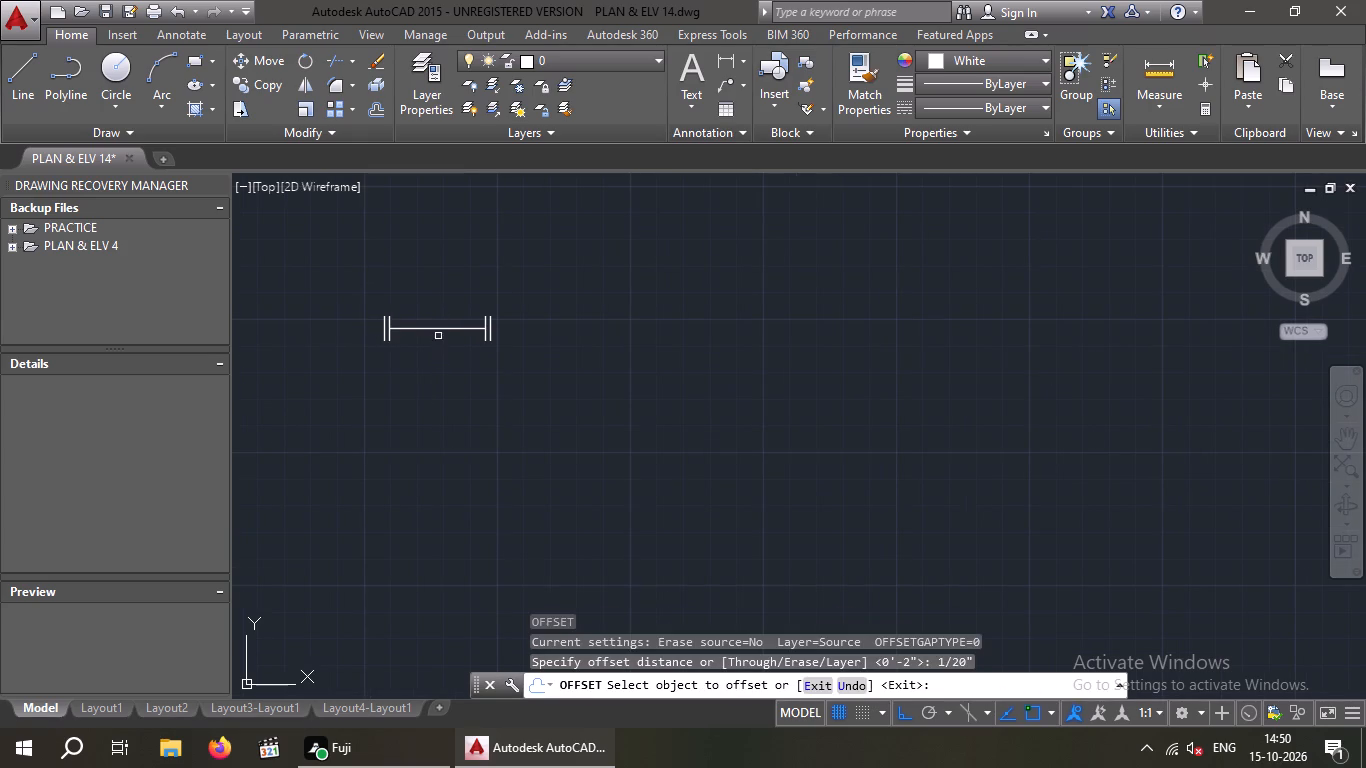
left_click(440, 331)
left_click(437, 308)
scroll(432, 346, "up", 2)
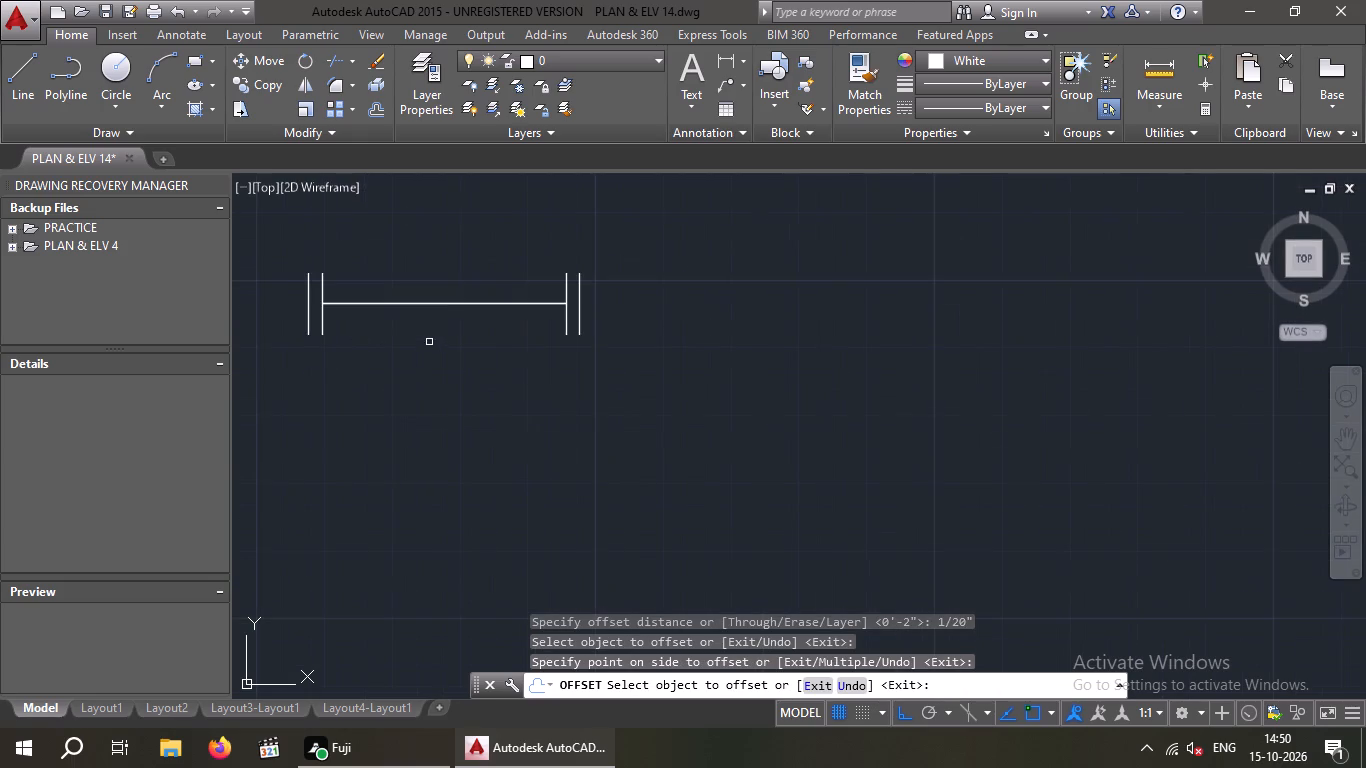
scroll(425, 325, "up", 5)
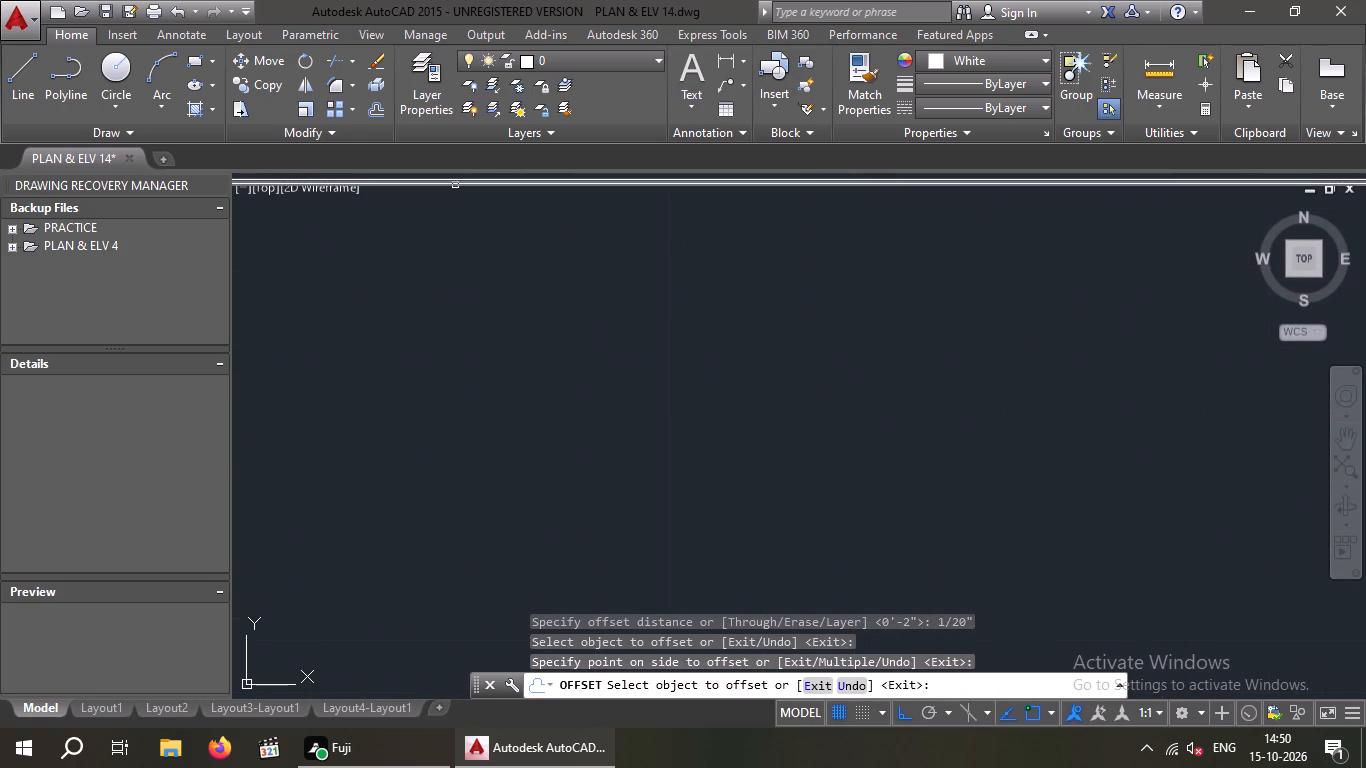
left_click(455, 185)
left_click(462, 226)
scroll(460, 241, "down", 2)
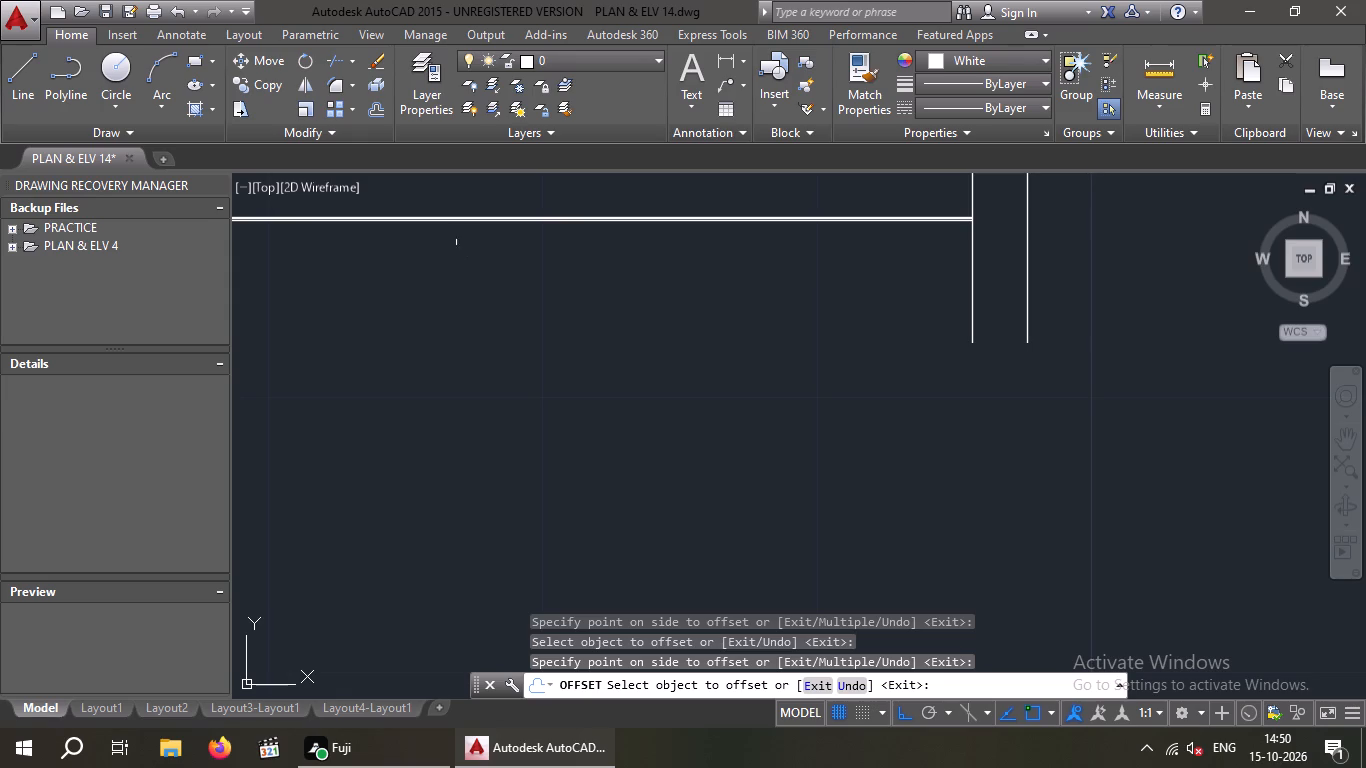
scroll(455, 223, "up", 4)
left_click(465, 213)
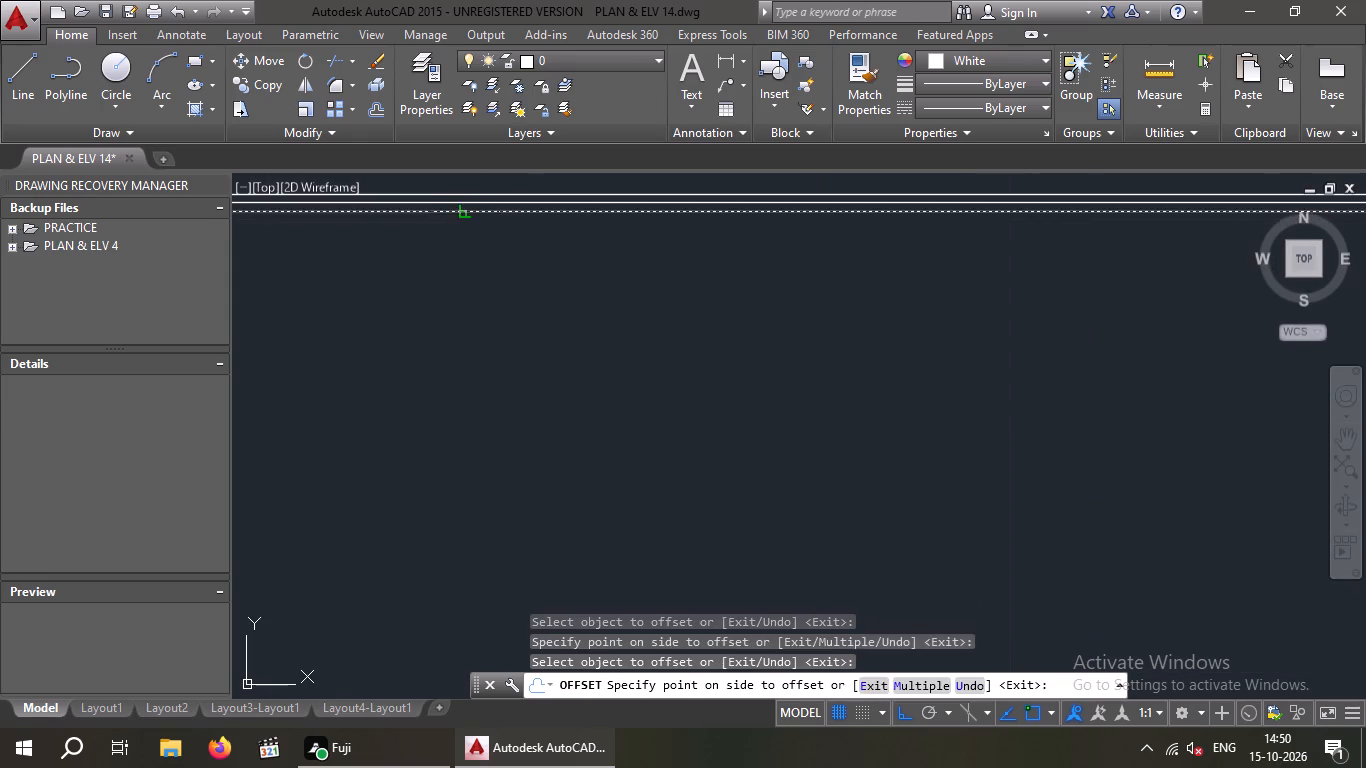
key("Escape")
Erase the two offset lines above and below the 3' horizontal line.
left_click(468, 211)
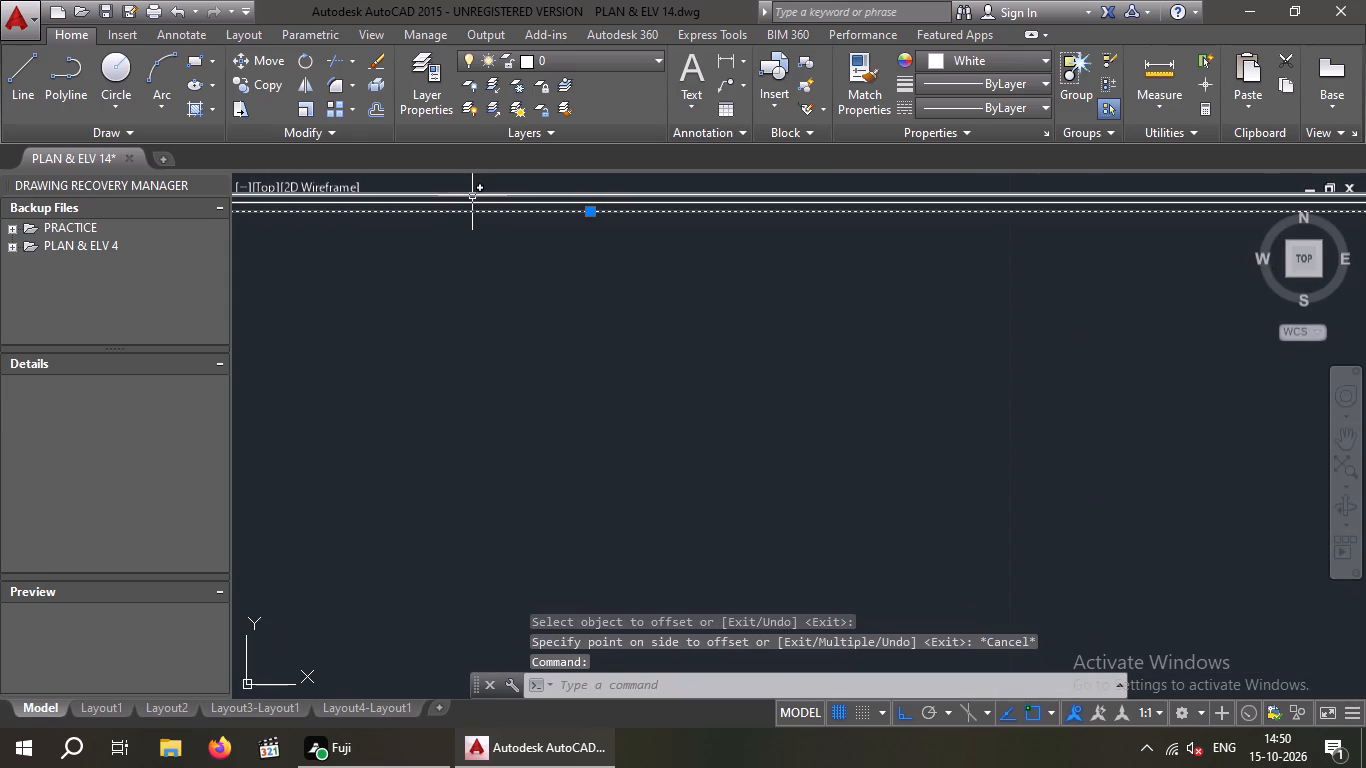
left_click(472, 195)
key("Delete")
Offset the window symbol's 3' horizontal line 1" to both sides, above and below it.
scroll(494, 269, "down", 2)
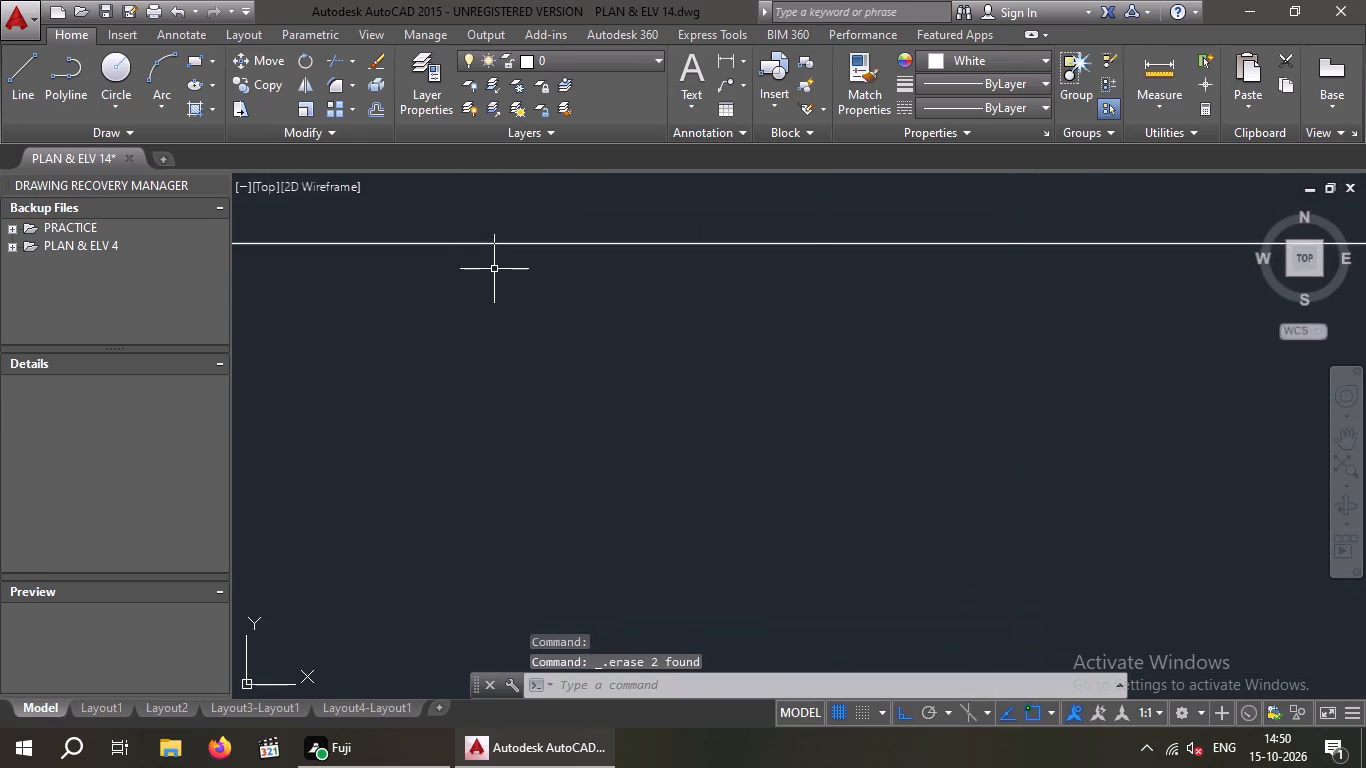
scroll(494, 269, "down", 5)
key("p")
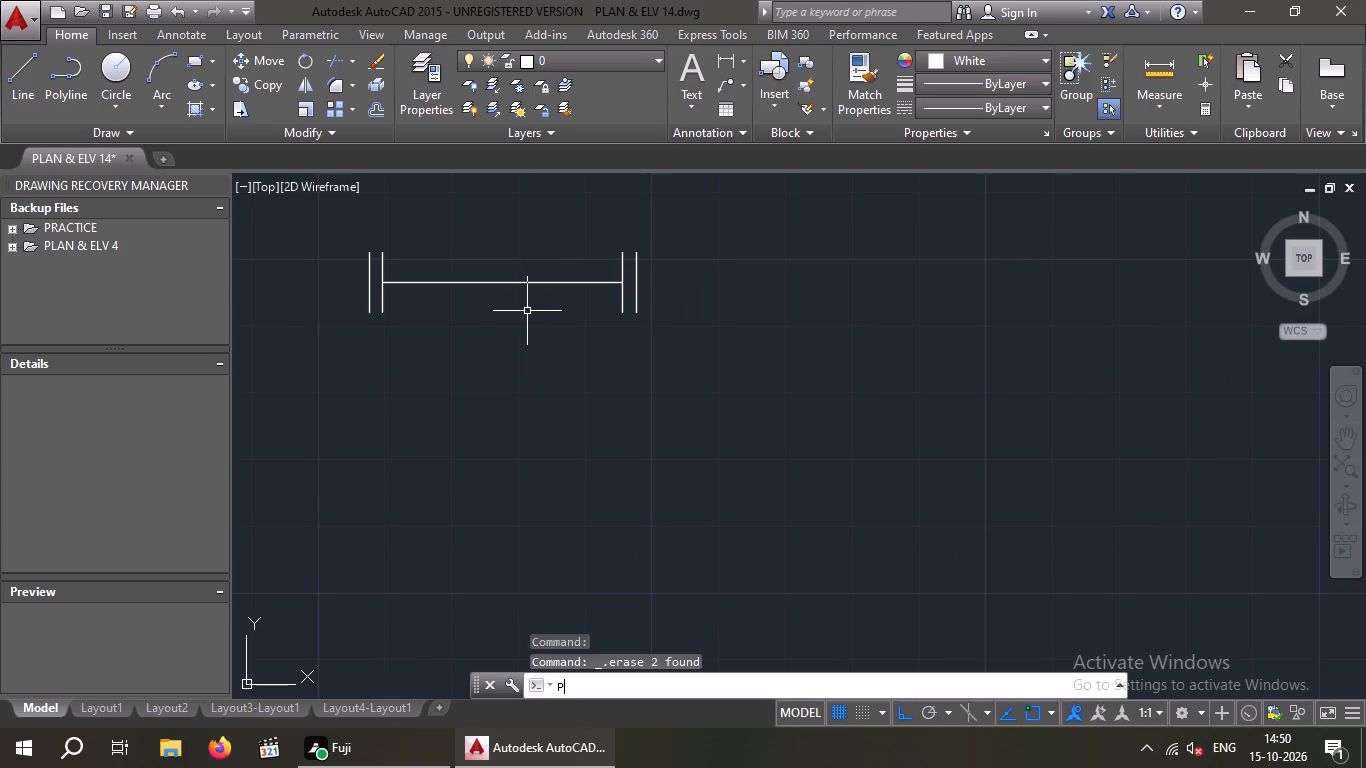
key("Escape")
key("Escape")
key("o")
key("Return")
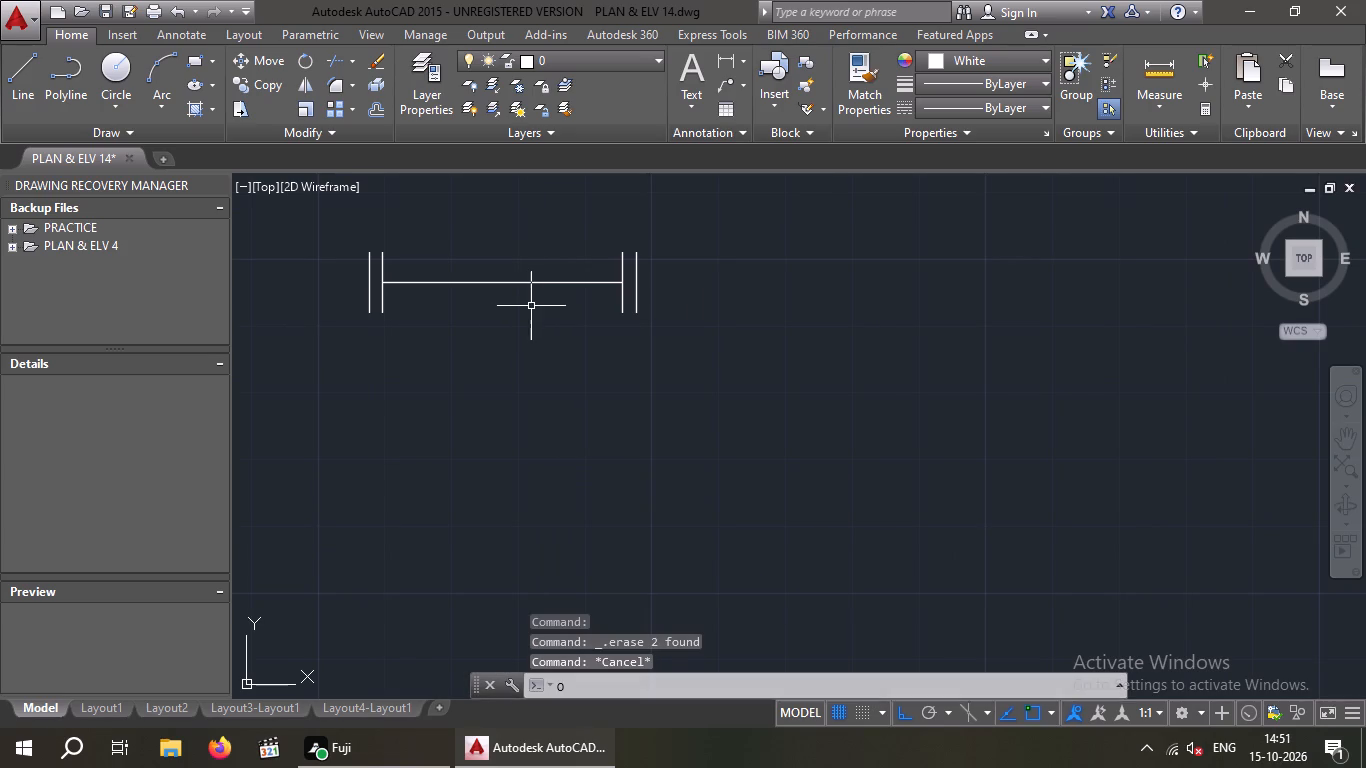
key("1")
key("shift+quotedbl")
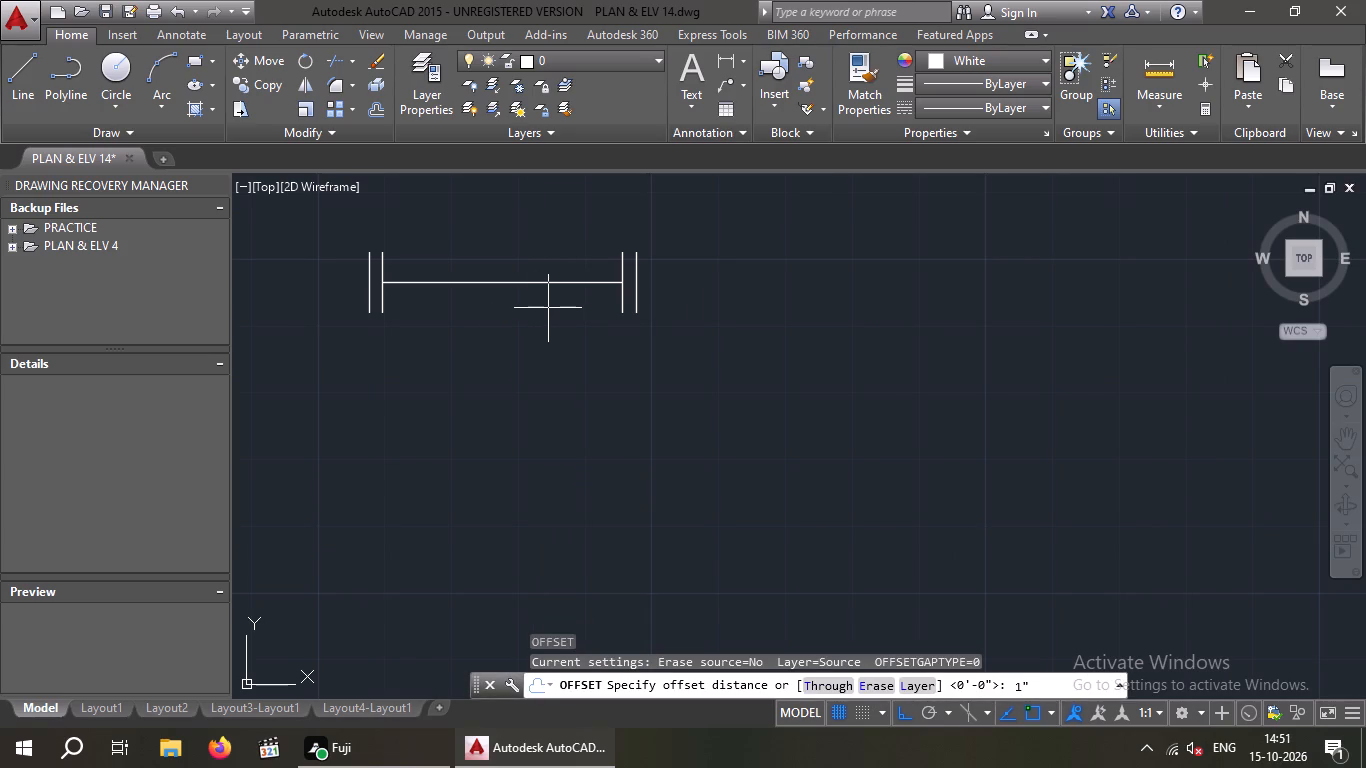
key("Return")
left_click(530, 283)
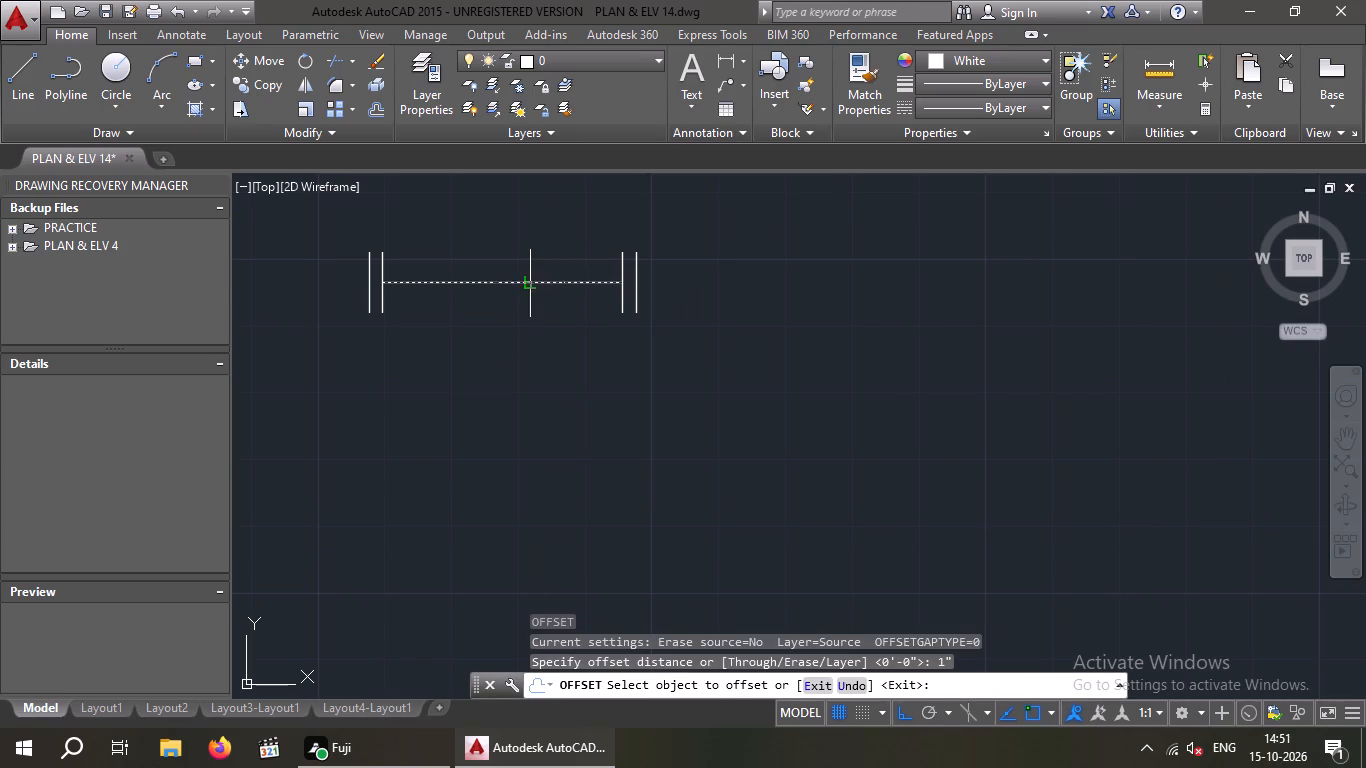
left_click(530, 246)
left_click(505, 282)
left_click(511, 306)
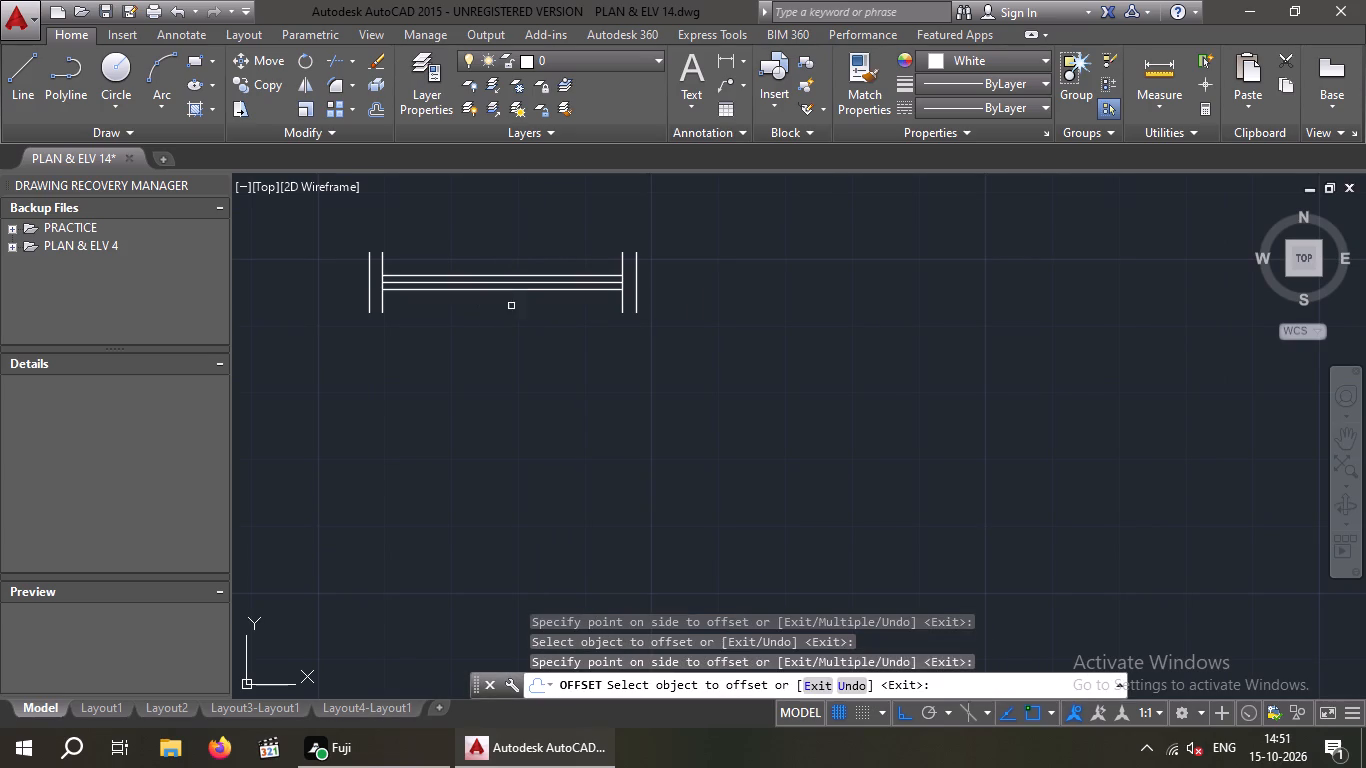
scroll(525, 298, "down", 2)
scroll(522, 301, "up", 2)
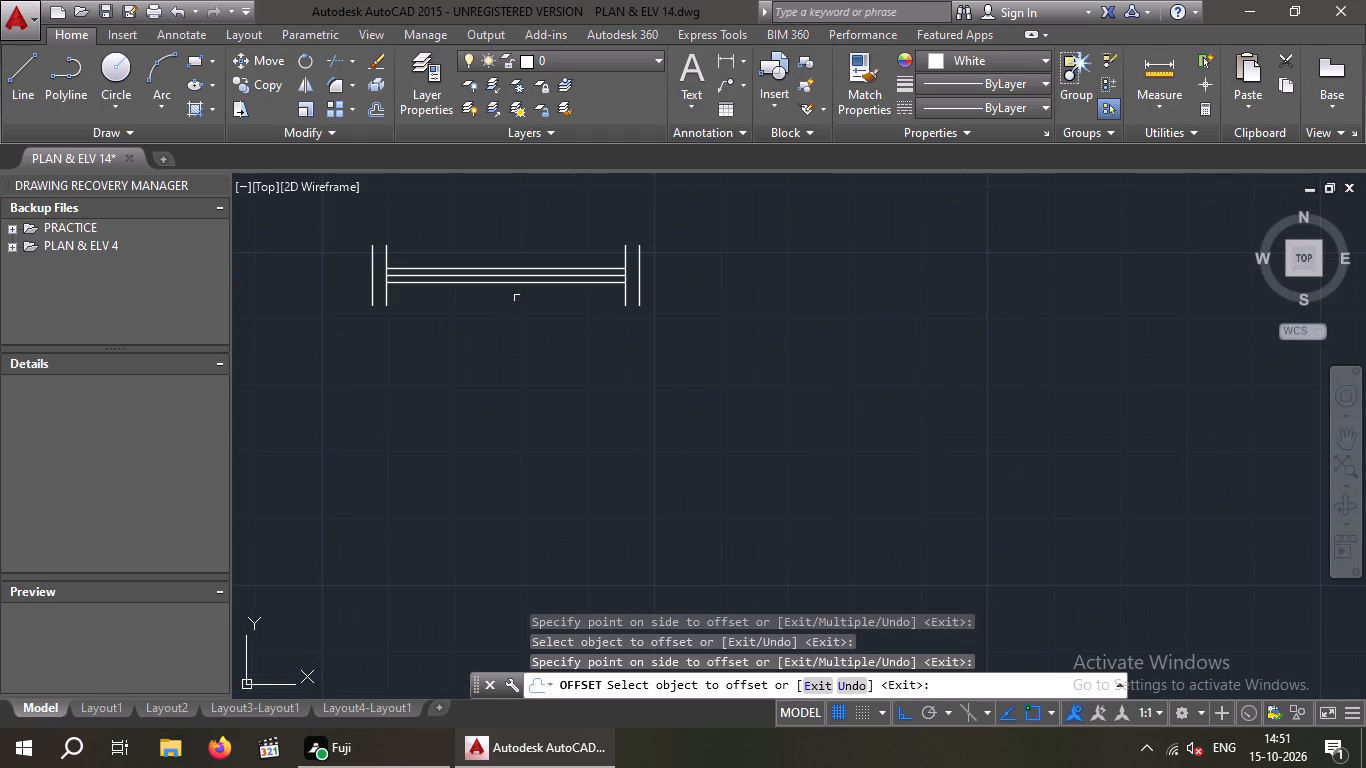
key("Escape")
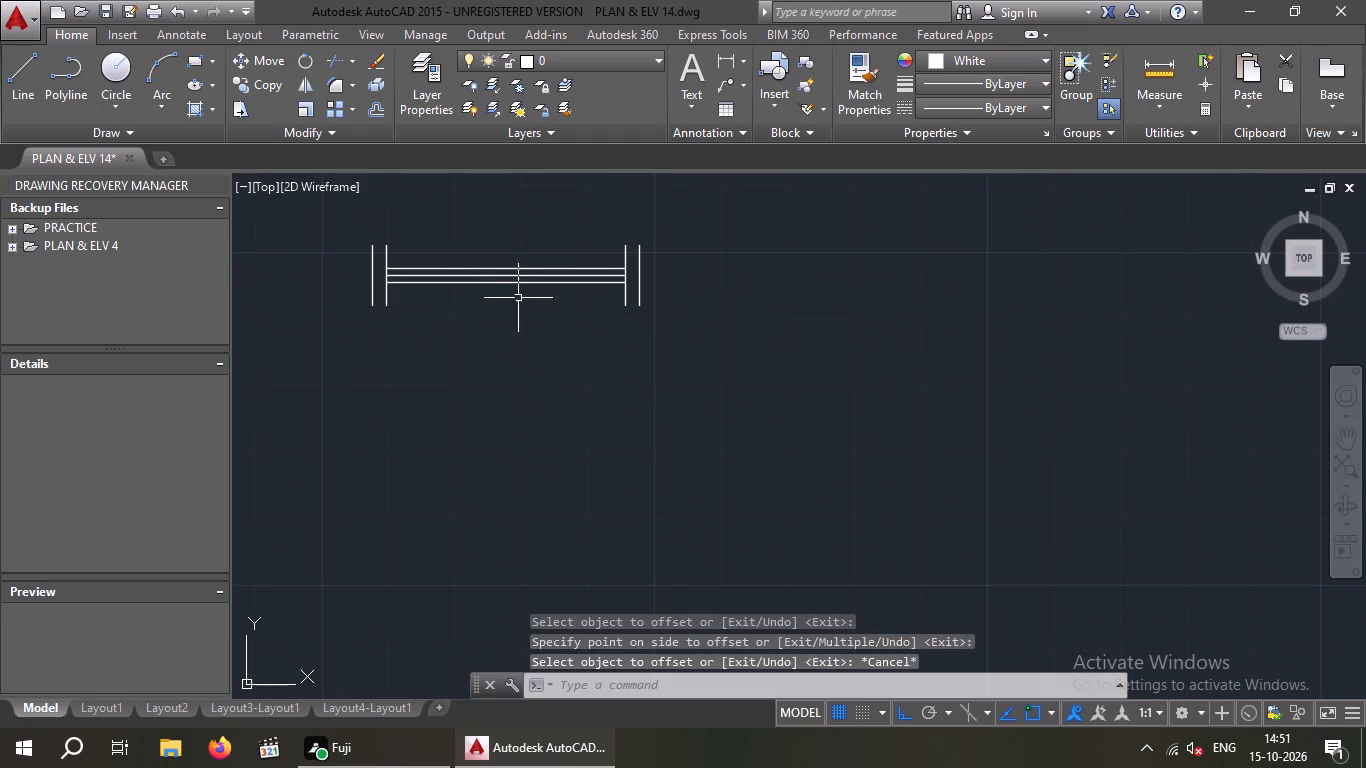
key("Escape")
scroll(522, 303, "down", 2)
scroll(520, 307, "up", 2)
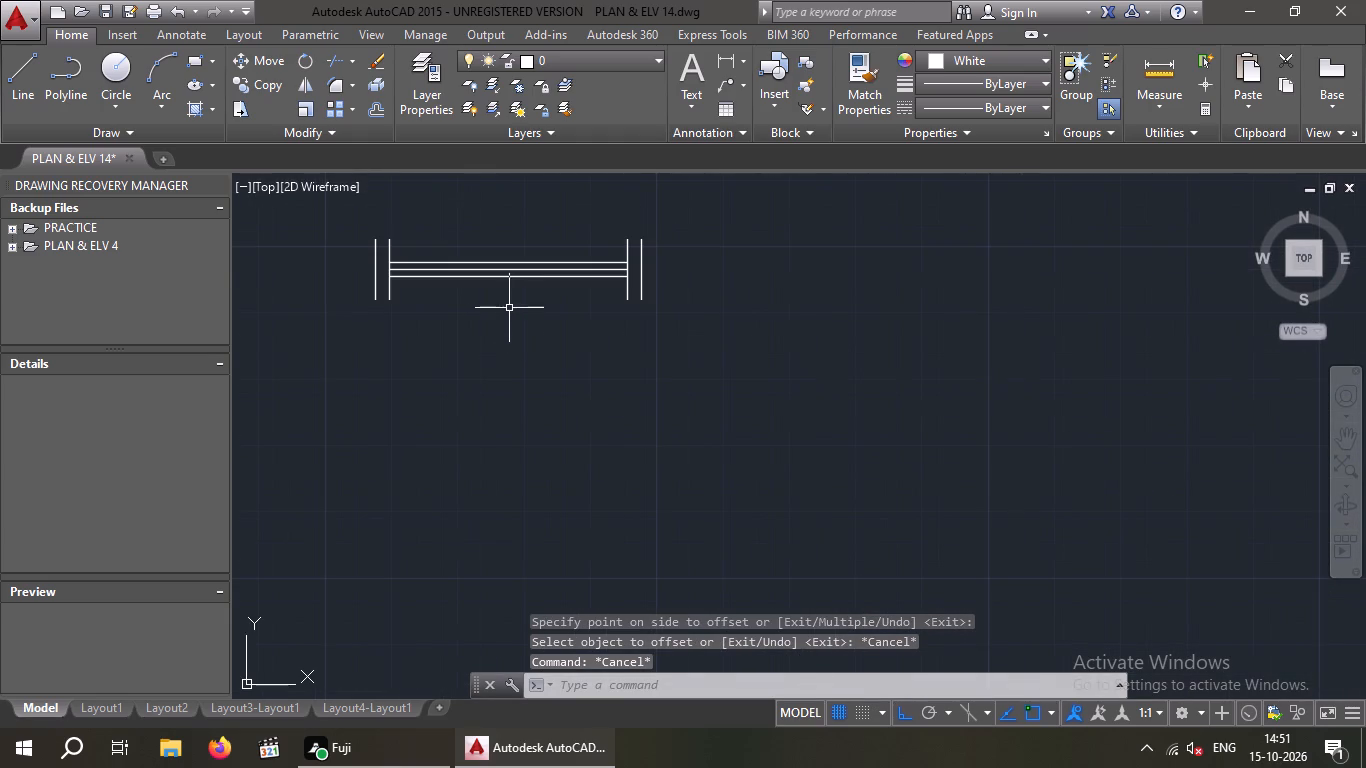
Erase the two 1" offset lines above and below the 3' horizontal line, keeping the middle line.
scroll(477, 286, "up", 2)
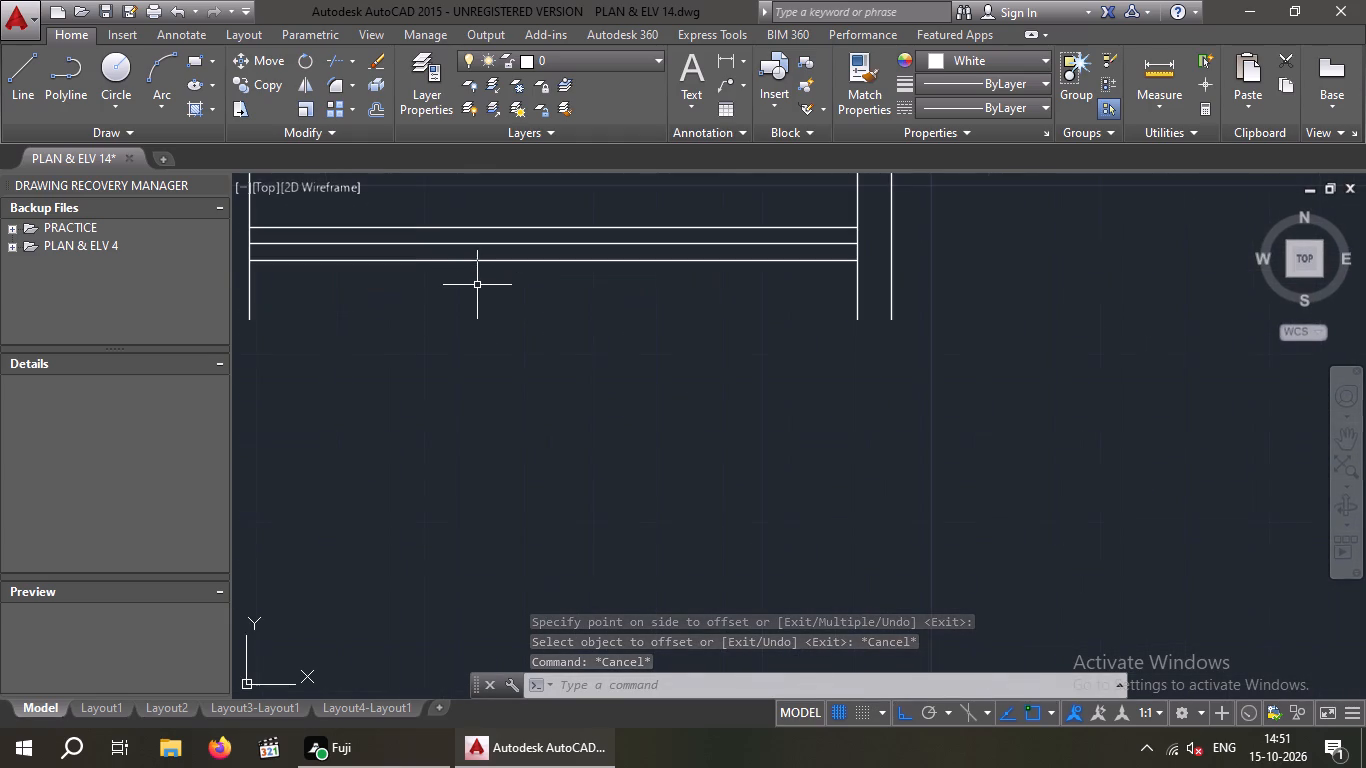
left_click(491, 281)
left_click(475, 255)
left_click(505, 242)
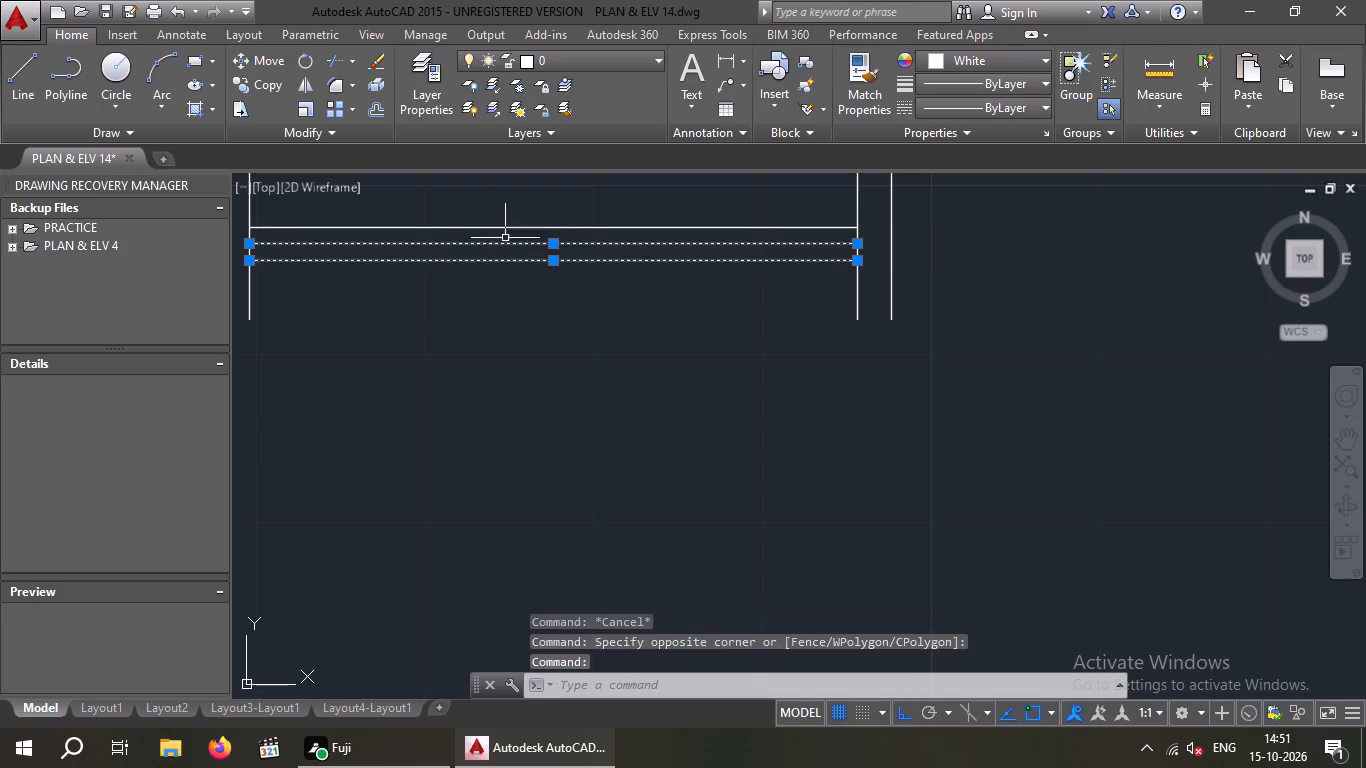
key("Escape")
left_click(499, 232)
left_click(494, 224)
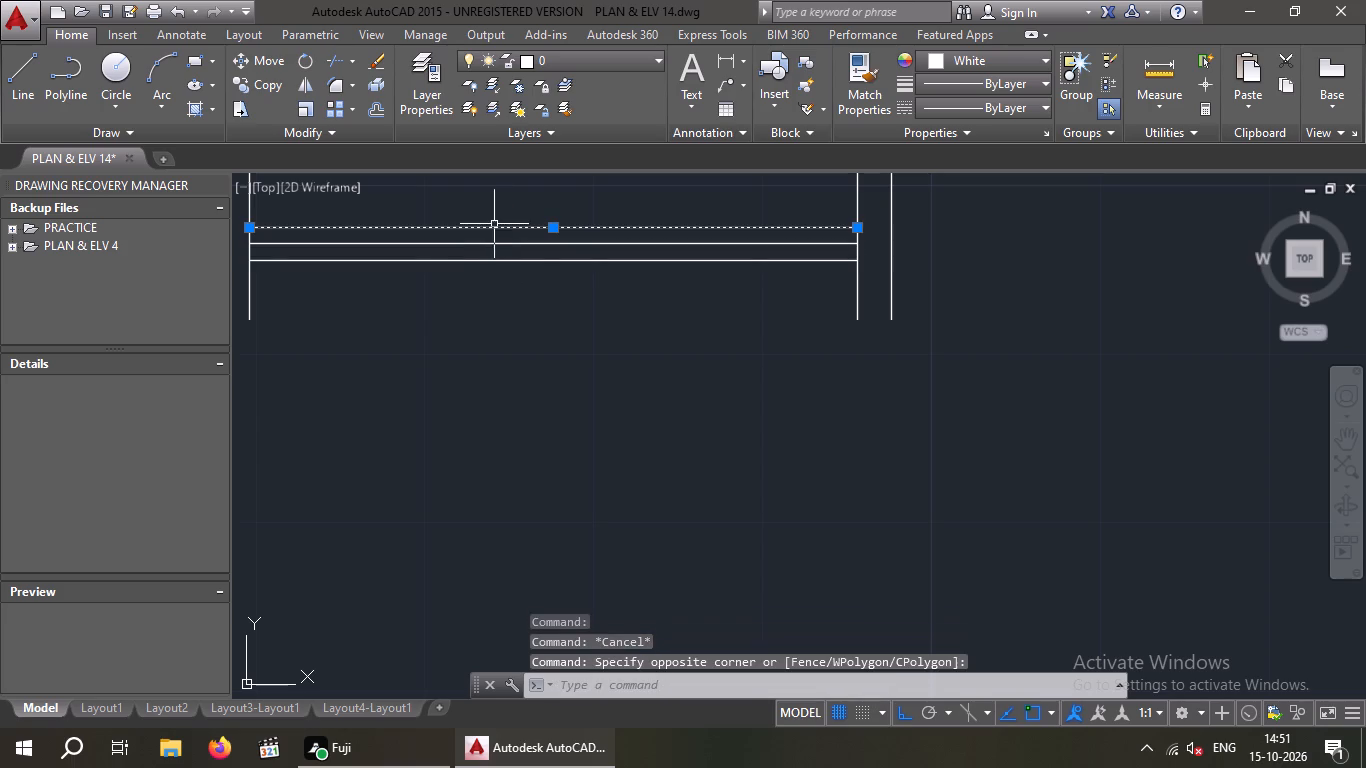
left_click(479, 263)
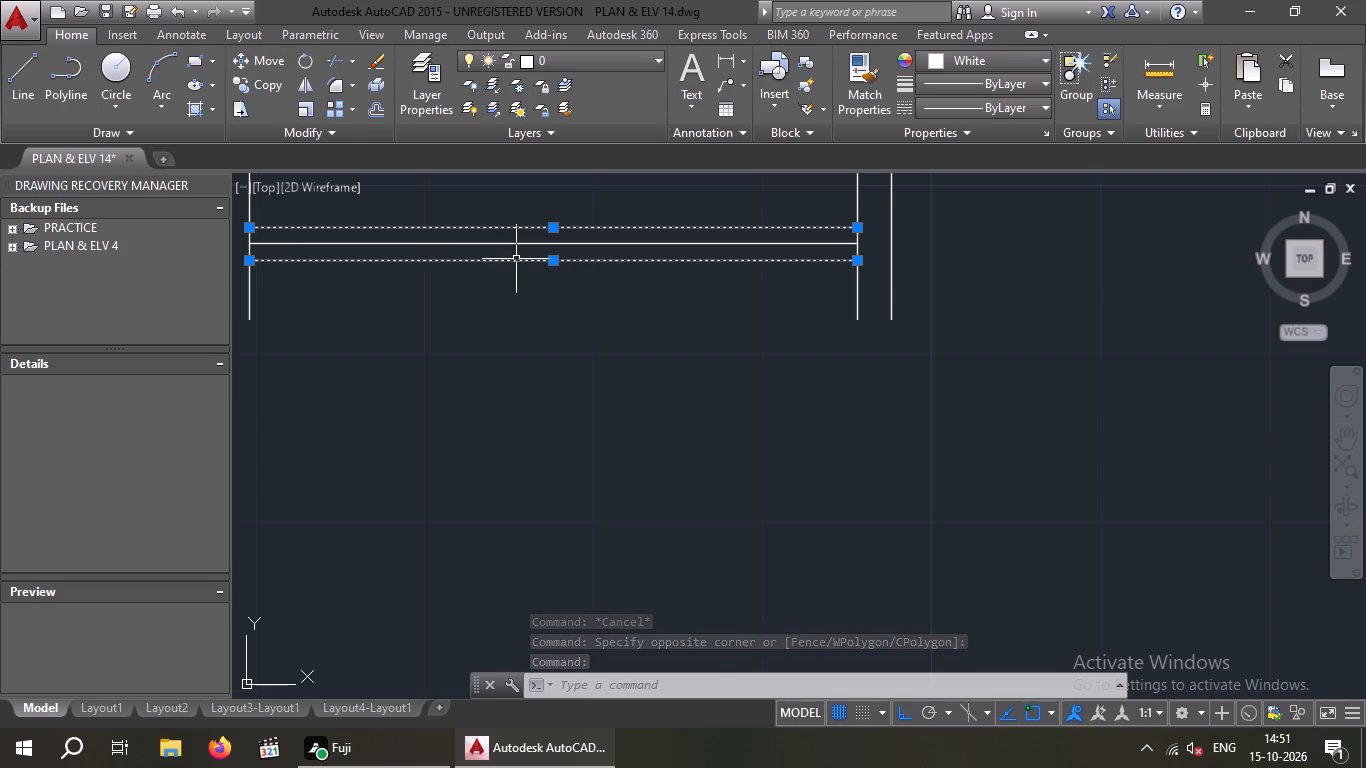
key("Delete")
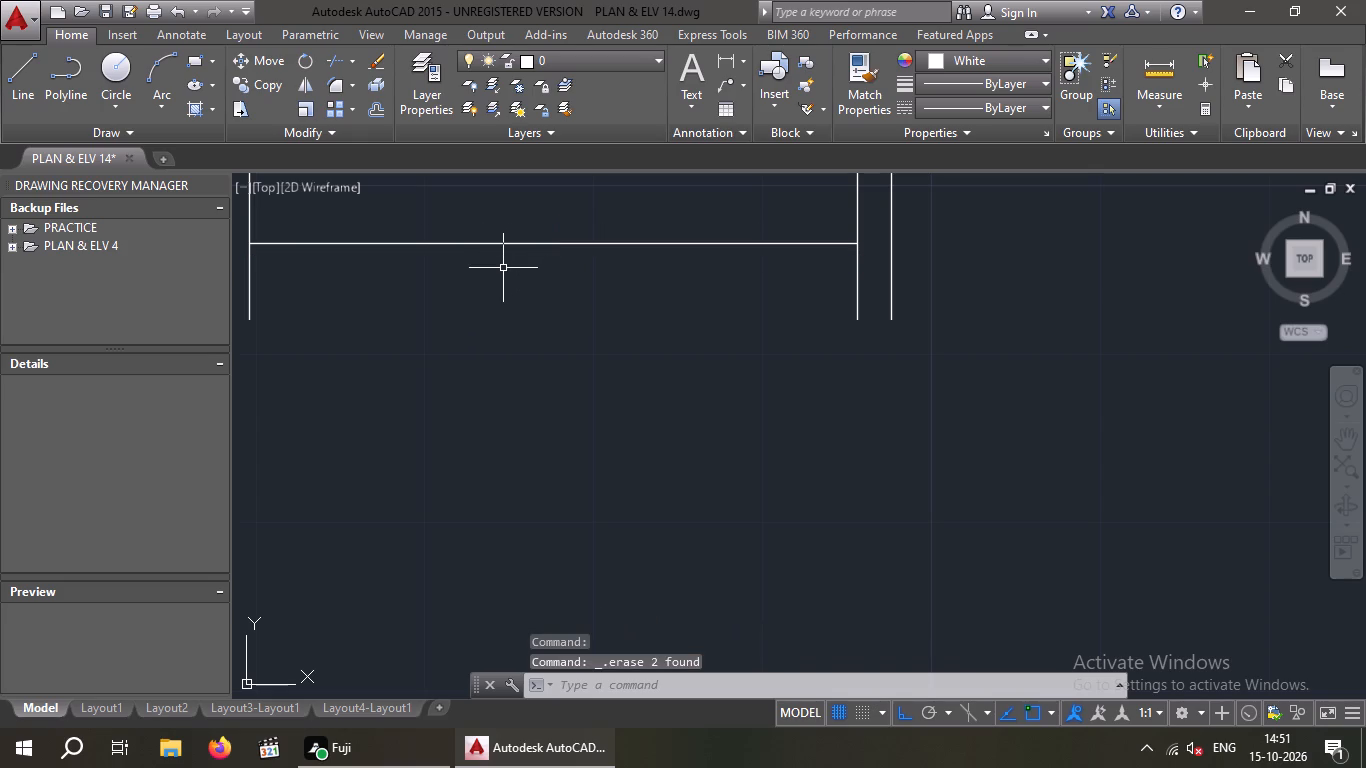
Offset the 3' horizontal line 1/2" to both sides, above and below it.
key("Escape")
key("Escape")
key("o")
key("Return")
type("1/2")
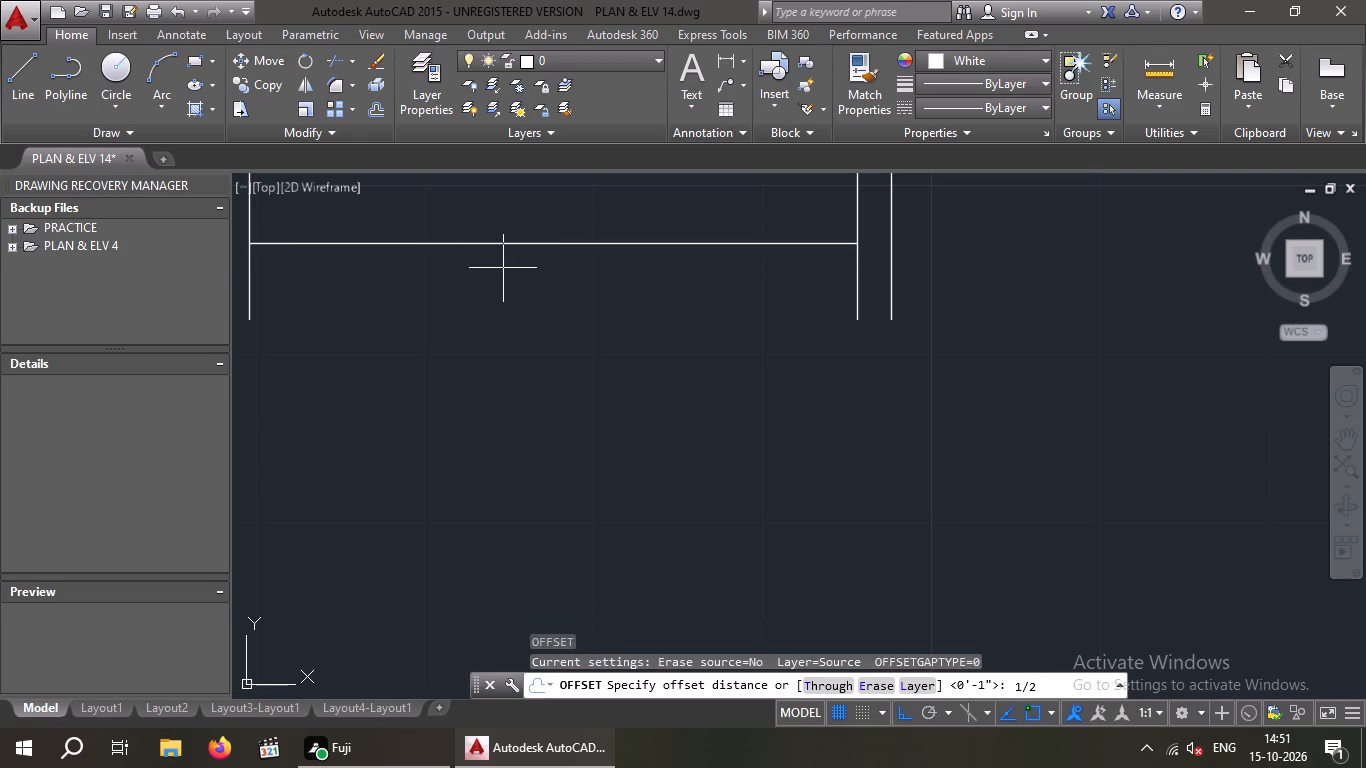
key("shift+quotedbl")
key("Return")
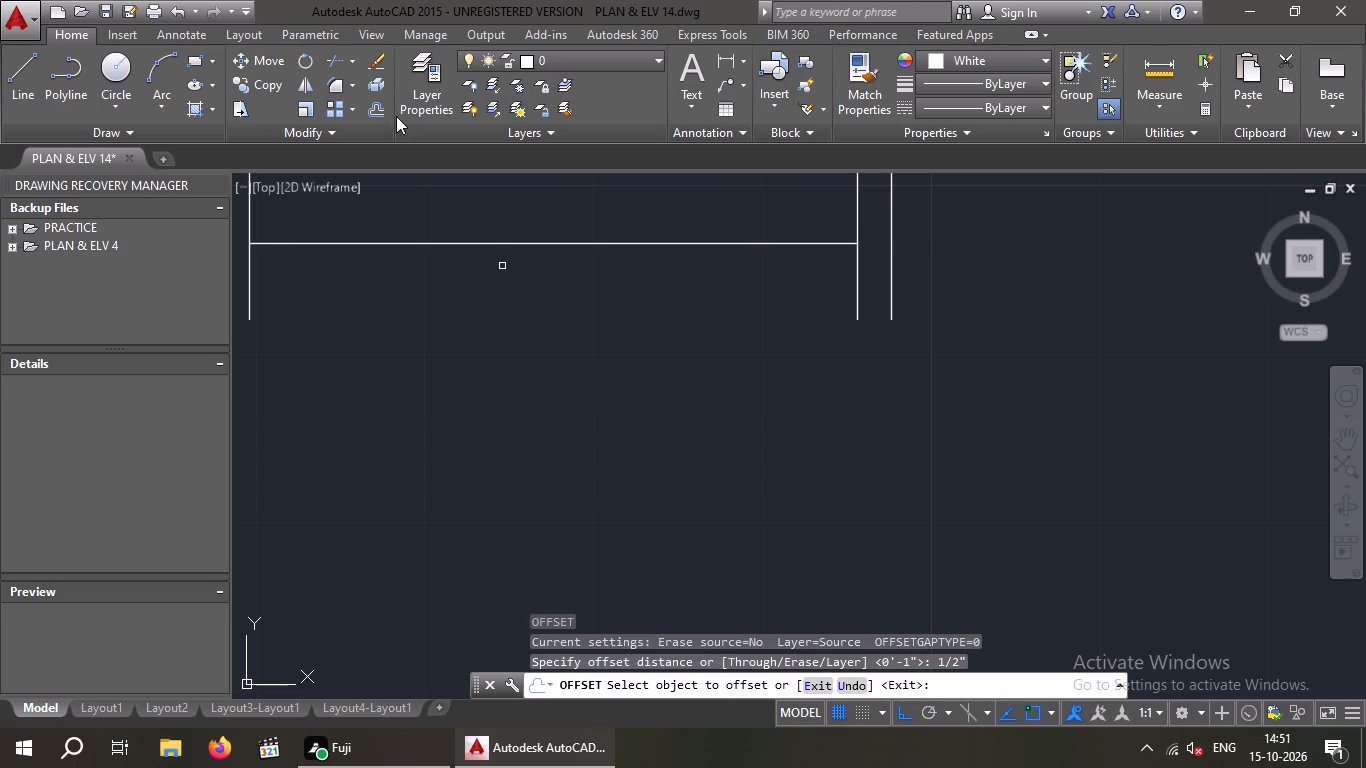
left_click(480, 246)
left_click(479, 202)
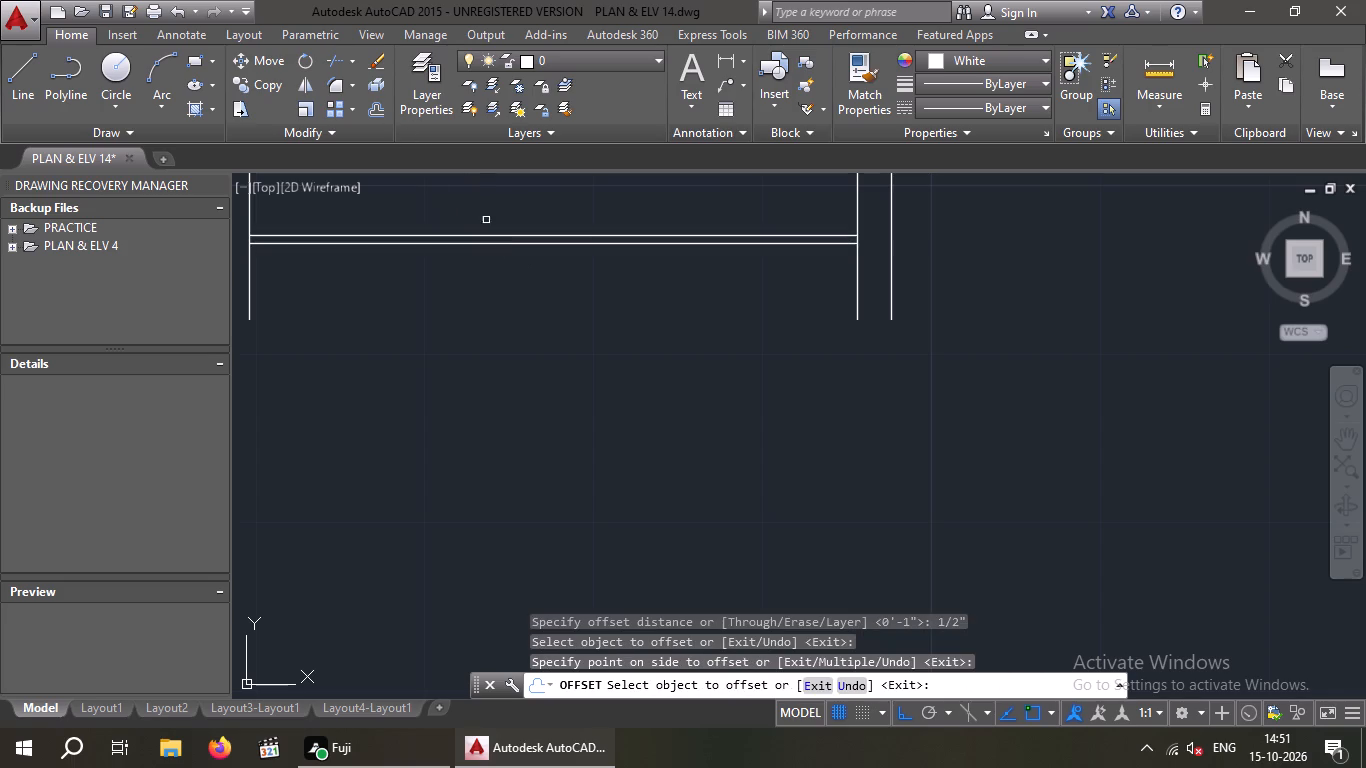
left_click(502, 243)
left_click(516, 283)
key("Escape")
scroll(490, 274, "down", 2)
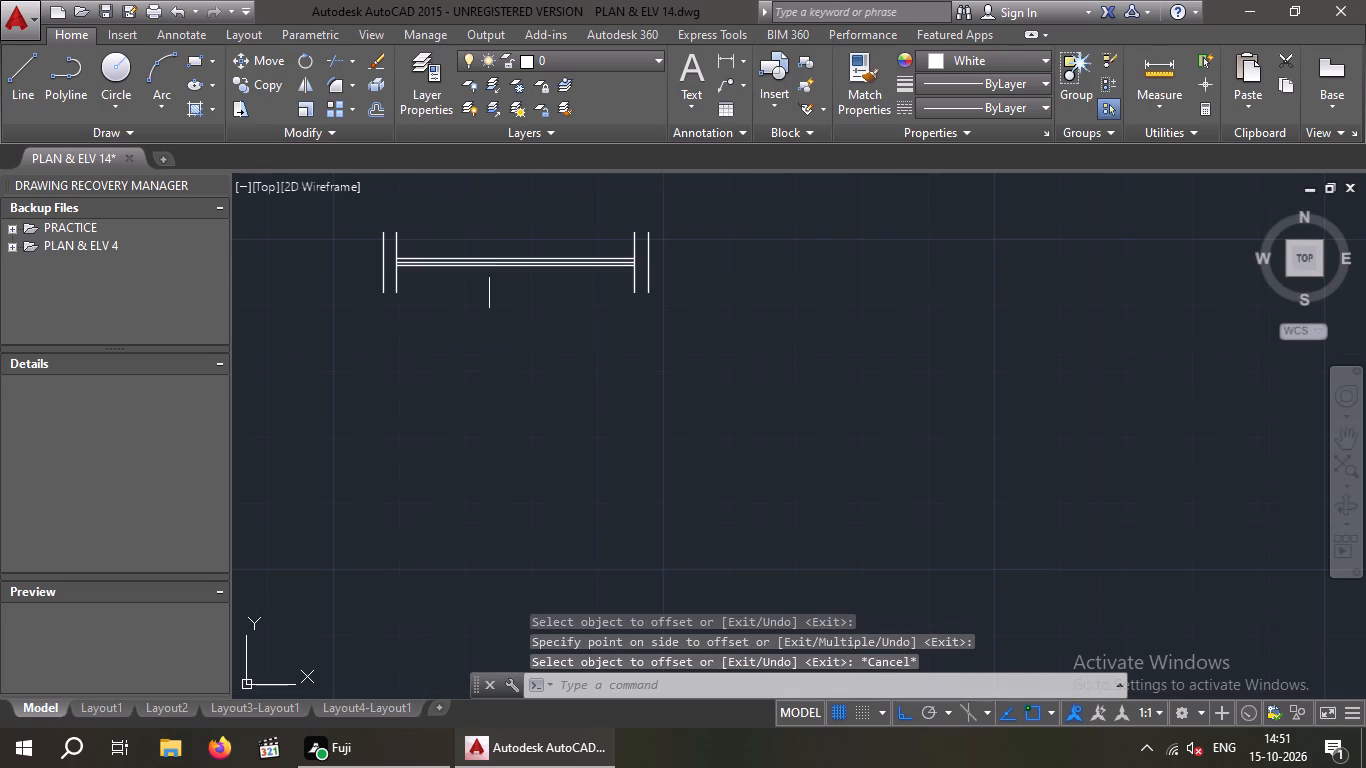
Copy the whole window symbol by its middle line's midpoint, ortho off, onto the midpoint line in the bottom outer wall right of the staircase.
left_click(370, 213)
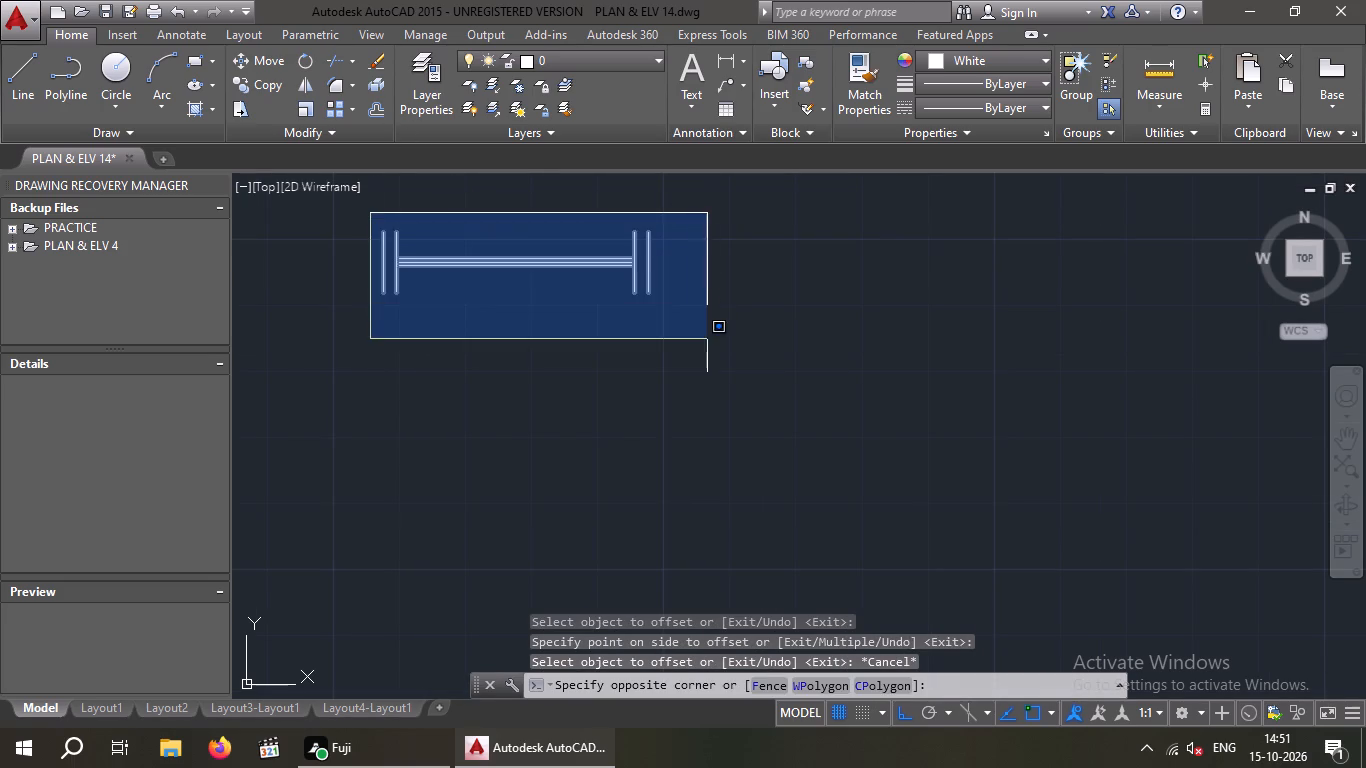
left_click(708, 343)
left_click(267, 83)
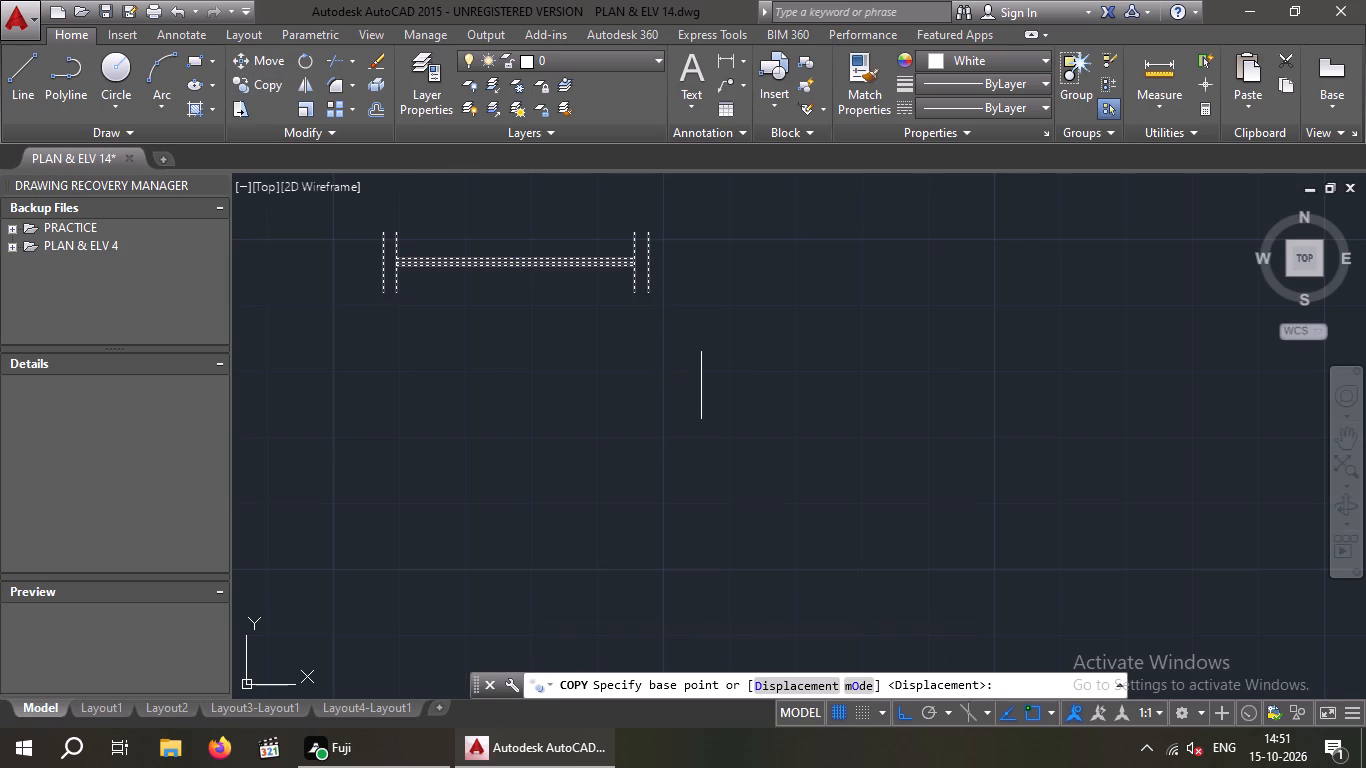
scroll(514, 266, "up", 2)
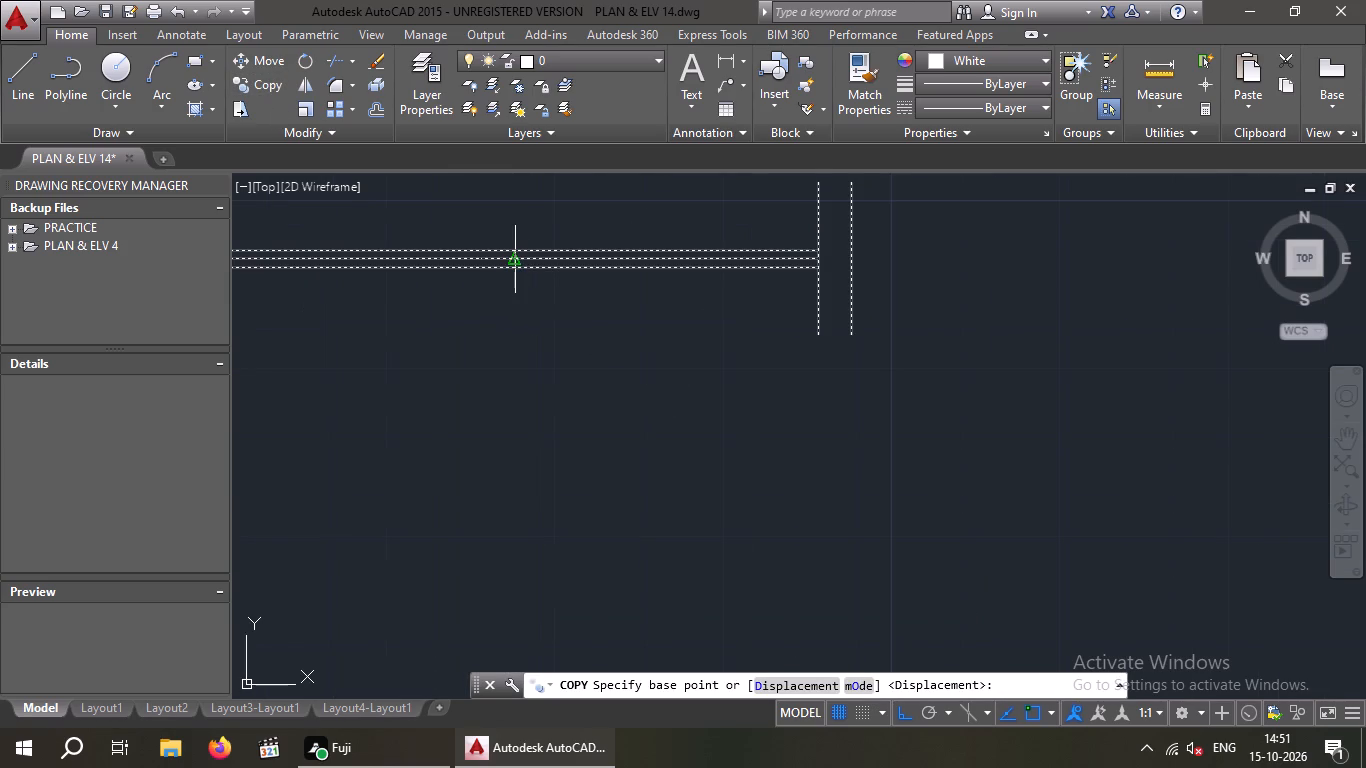
left_click(515, 258)
key("F8")
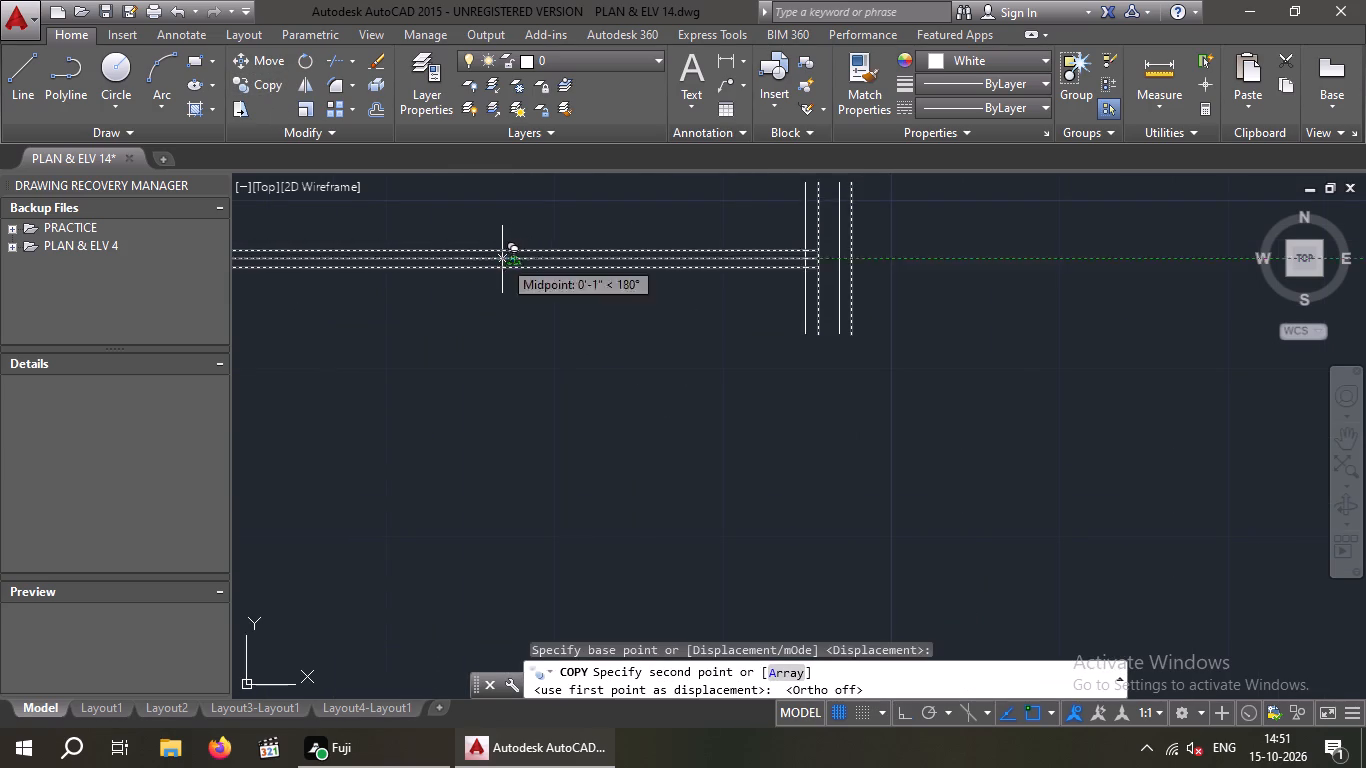
scroll(498, 270, "down", 8)
middle_click_drag(455, 311, 586, 434)
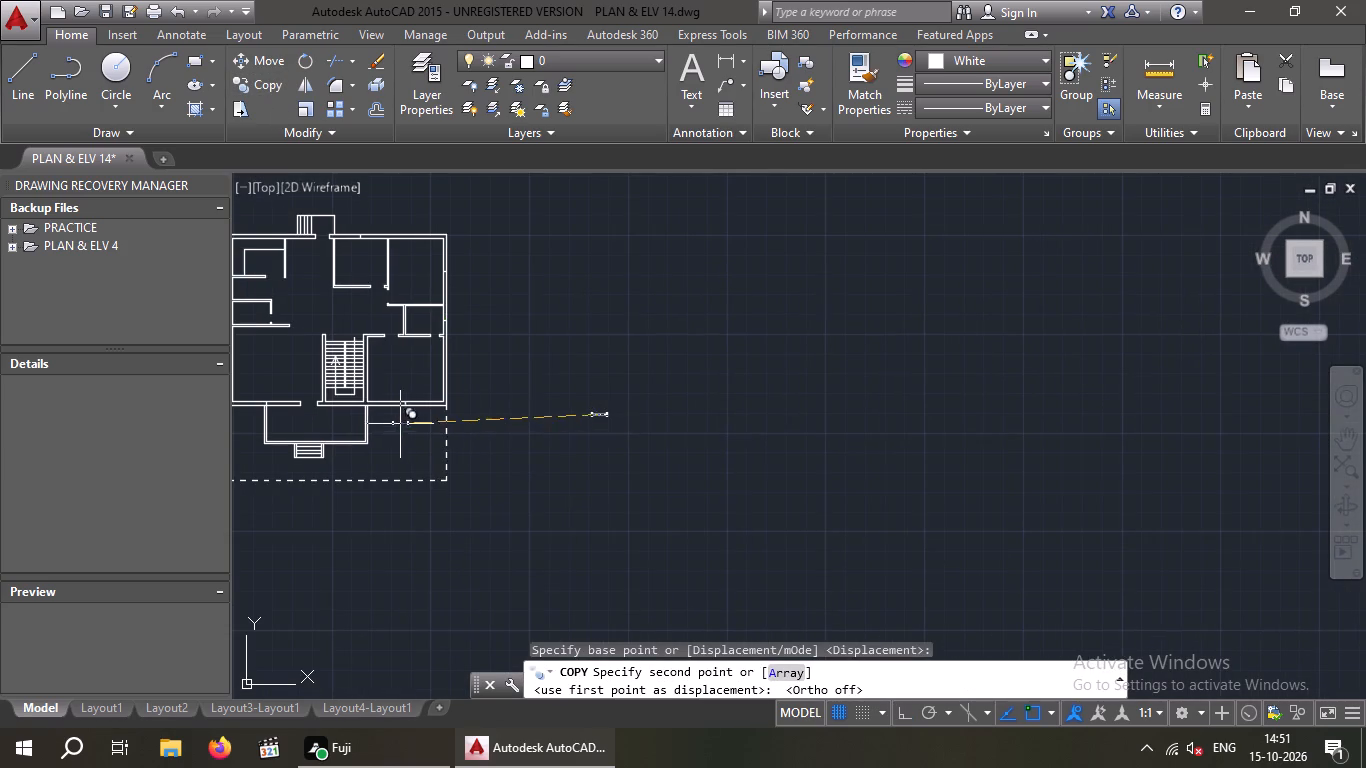
scroll(389, 408, "up", 4)
scroll(480, 408, "up", 2)
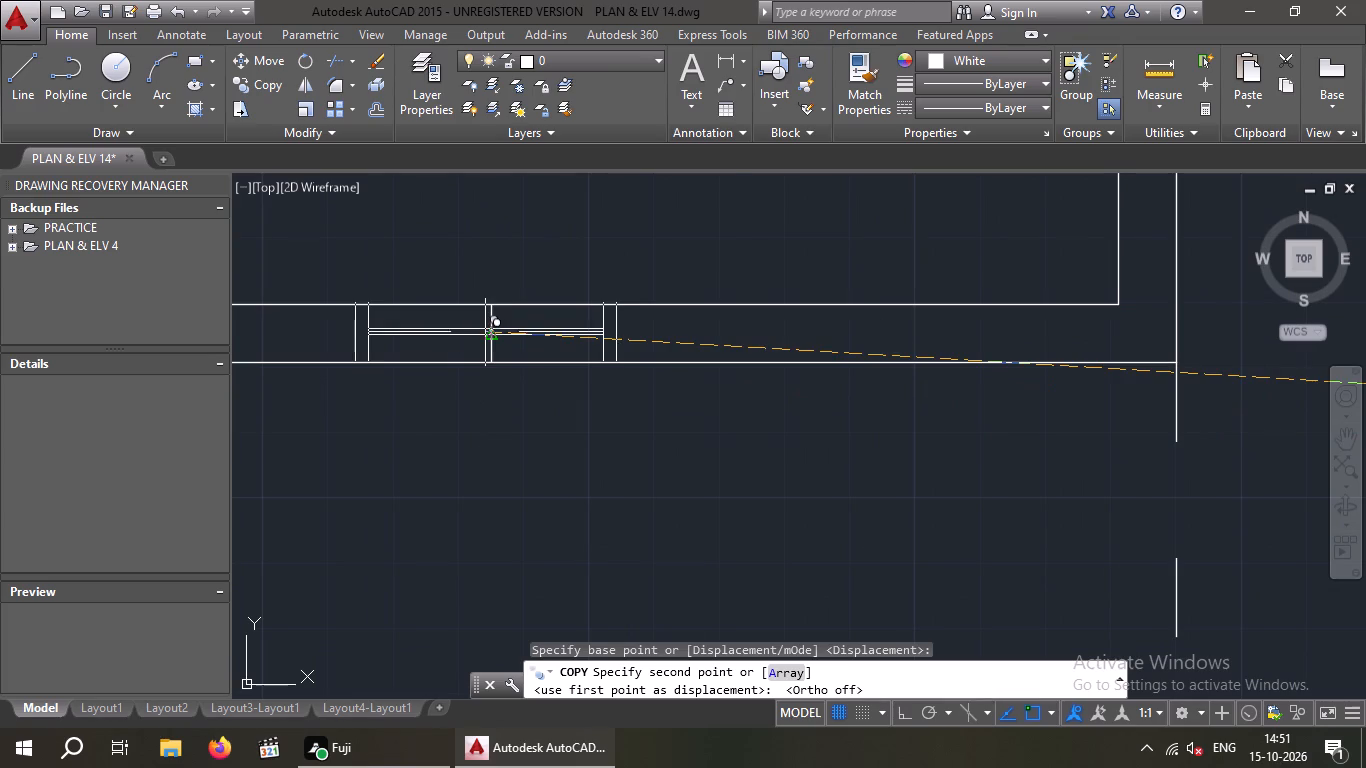
left_click(492, 333)
Place another copy of the window symbol on the midpoint line in the lower-left room's bottom outer wall.
scroll(475, 369, "down", 4)
middle_click_drag(456, 451, 635, 447)
scroll(606, 441, "down", 3)
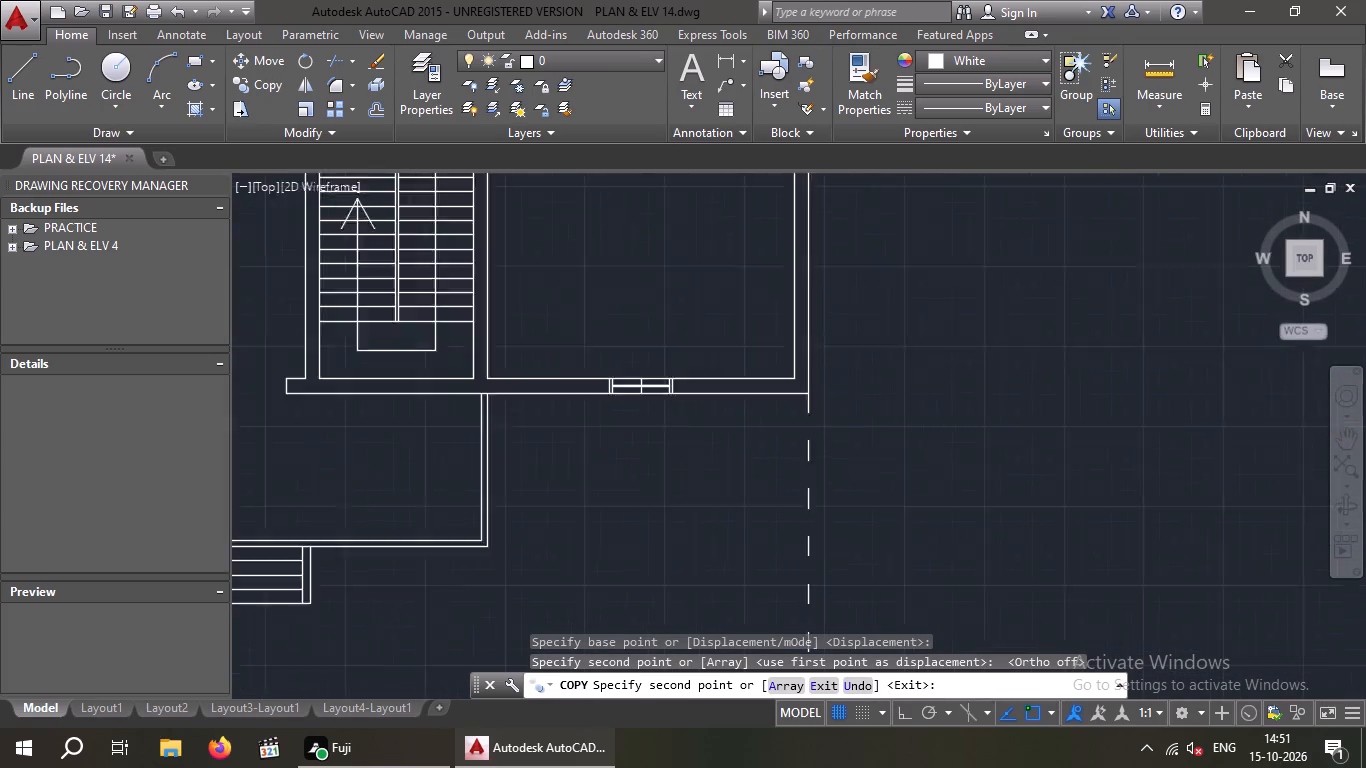
scroll(605, 441, "down", 1)
scroll(474, 431, "up", 7)
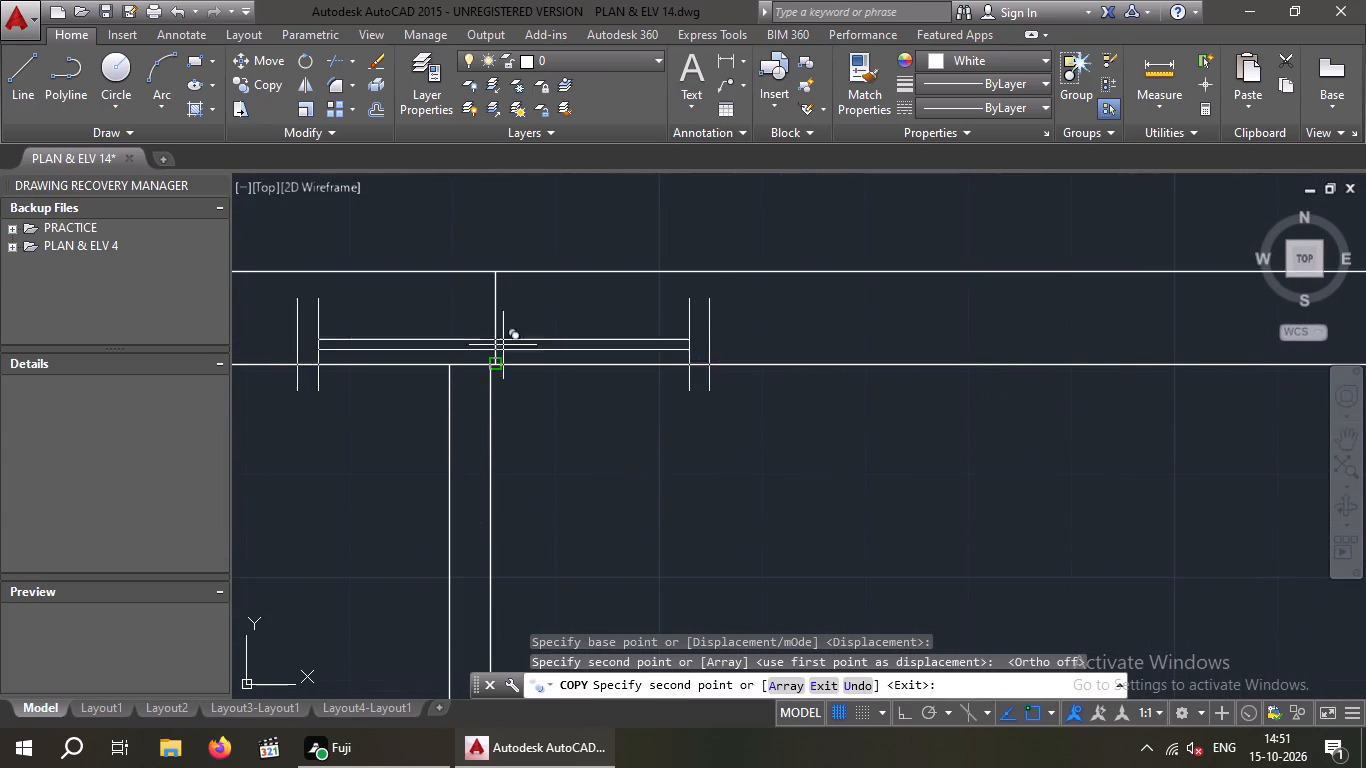
left_click(492, 323)
Place a third window copy on the midpoint line in the top outer wall, right of the upper entrance steps, and end copying.
scroll(499, 333, "down", 9)
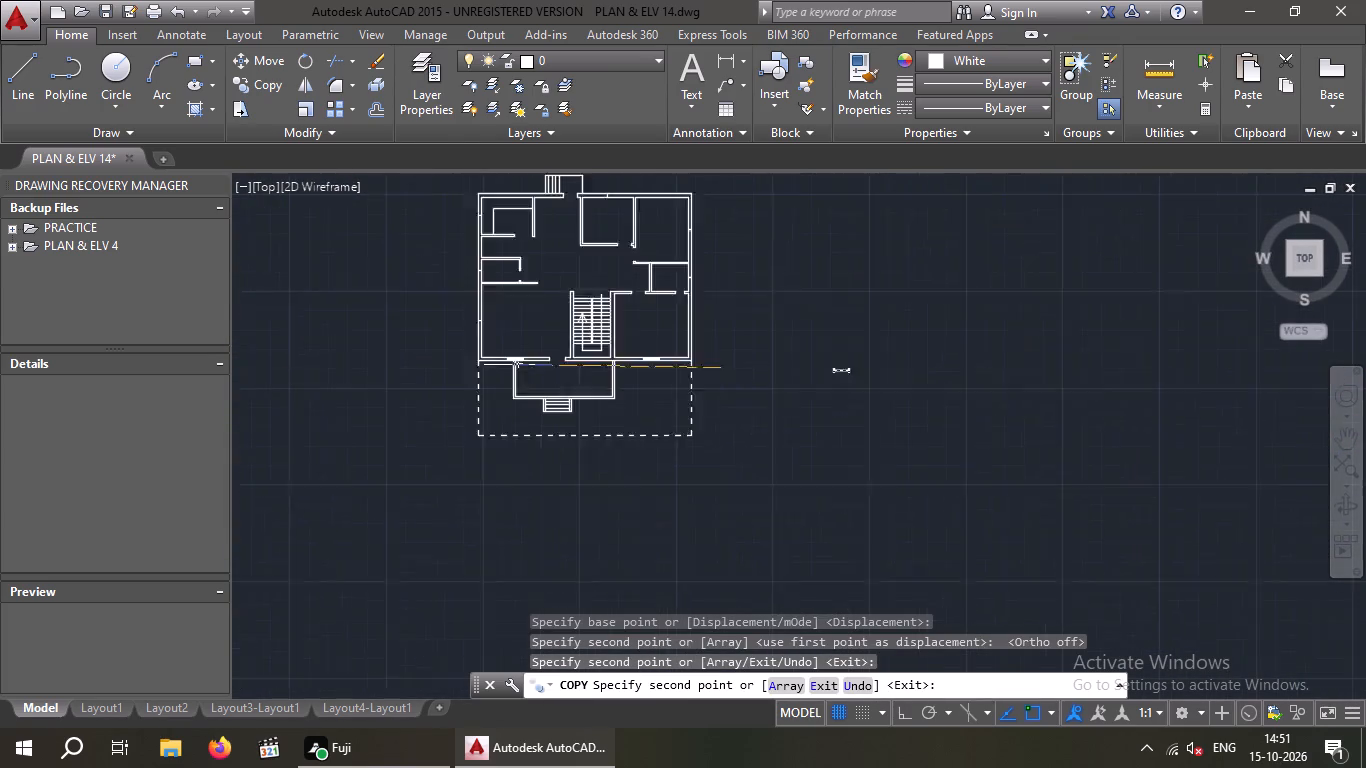
scroll(502, 278, "up", 4)
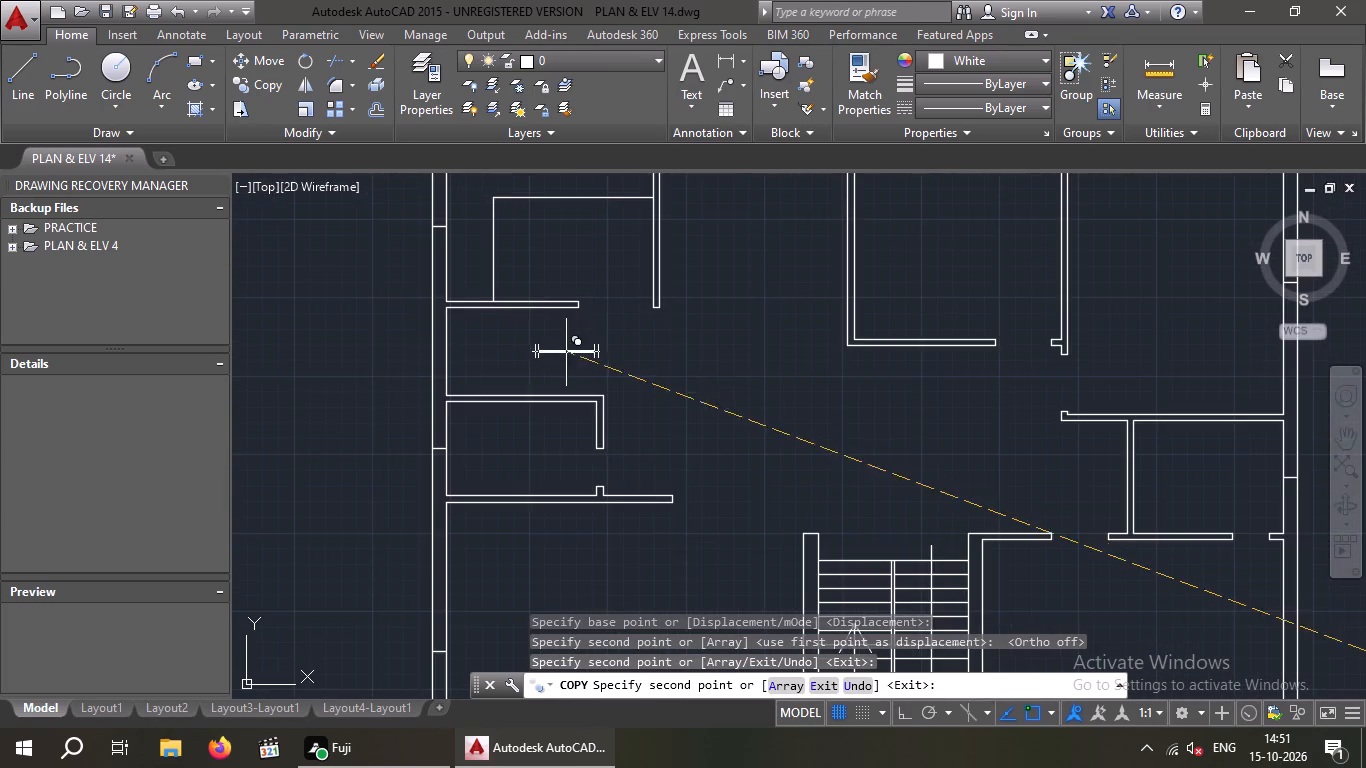
scroll(656, 338, "down", 4)
scroll(728, 313, "up", 5)
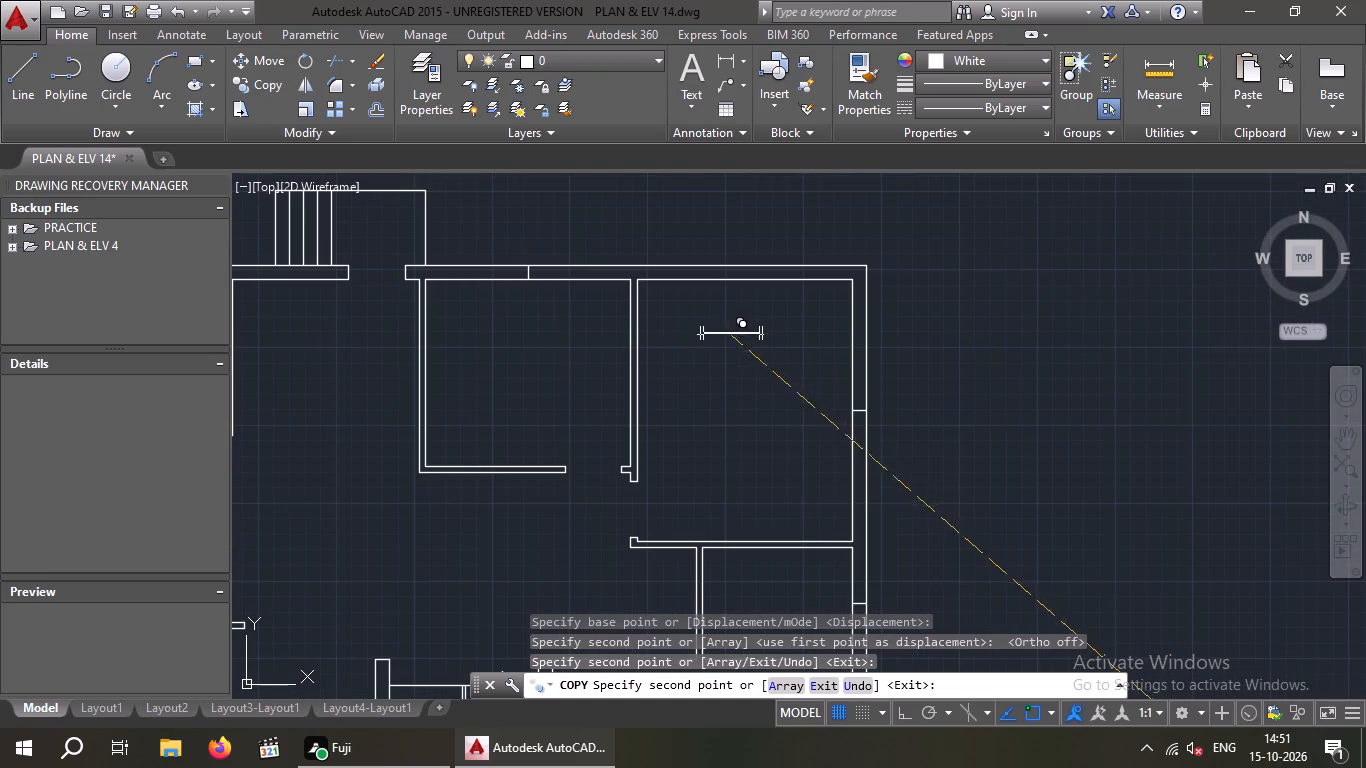
scroll(529, 266, "up", 3)
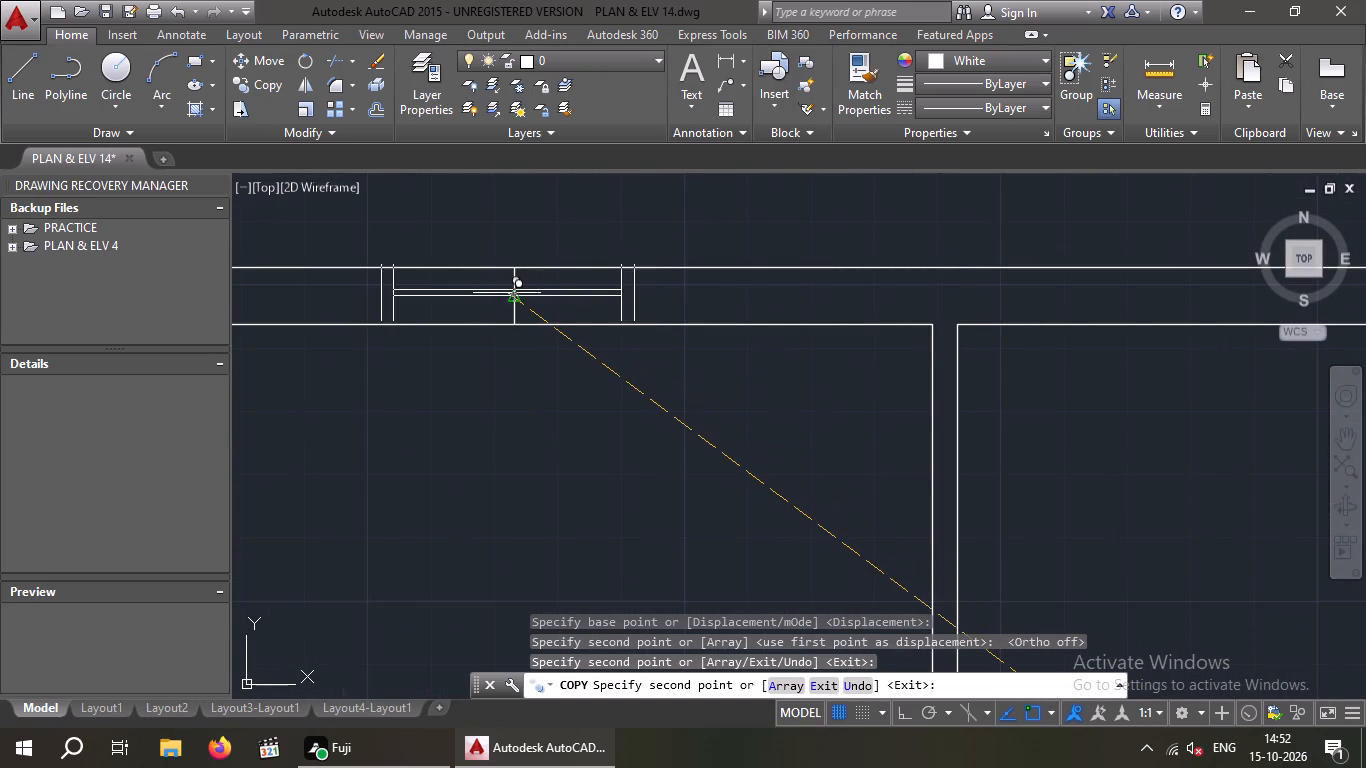
left_click(514, 292)
scroll(514, 292, "down", 6)
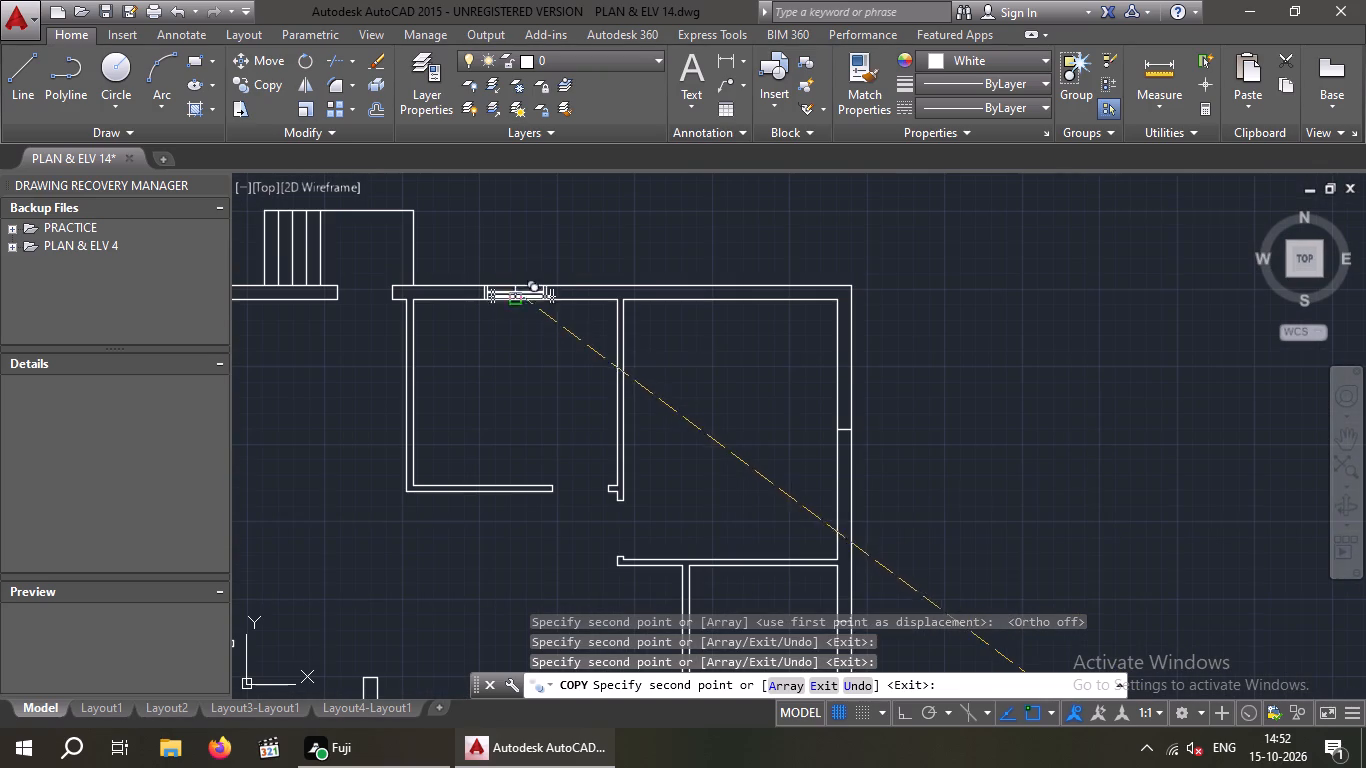
middle_click_drag(711, 431, 703, 384)
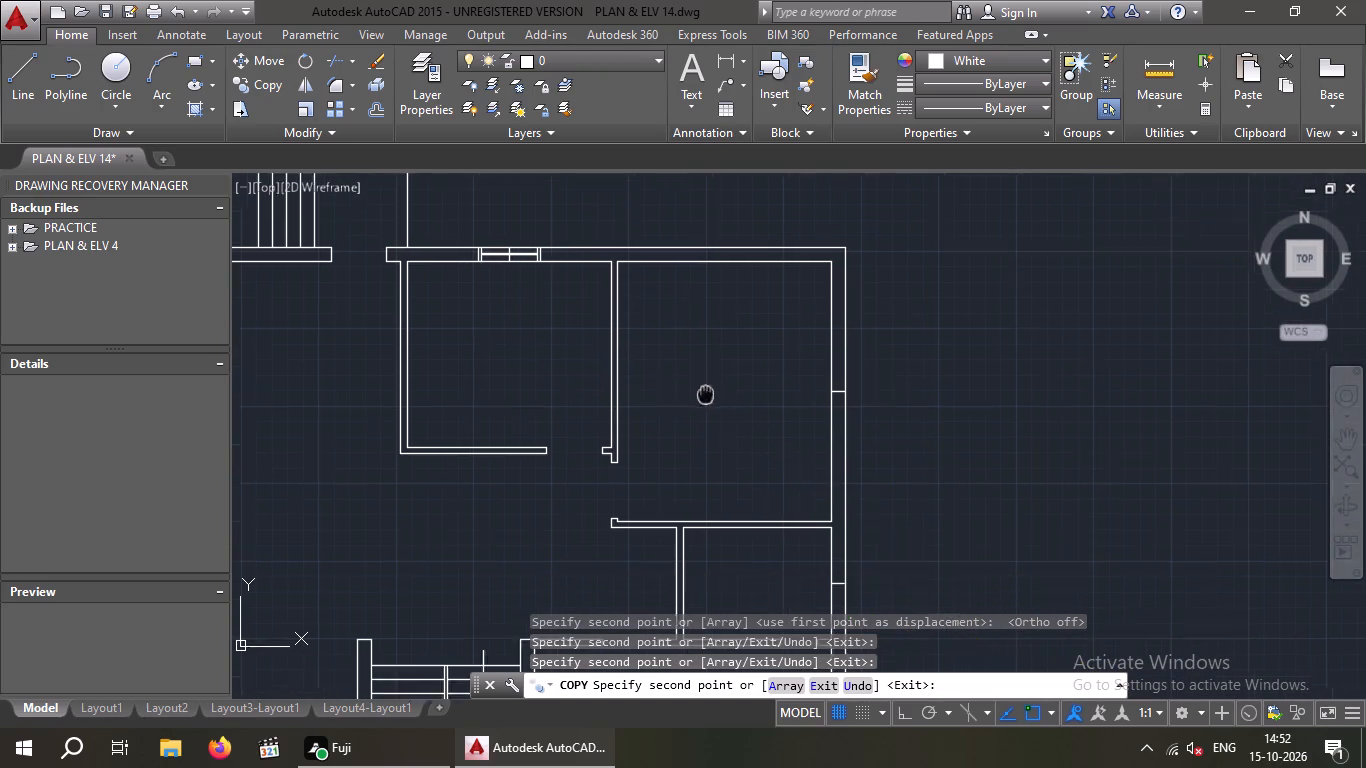
middle_click_drag(703, 384, 676, 247)
scroll(701, 318, "down", 2)
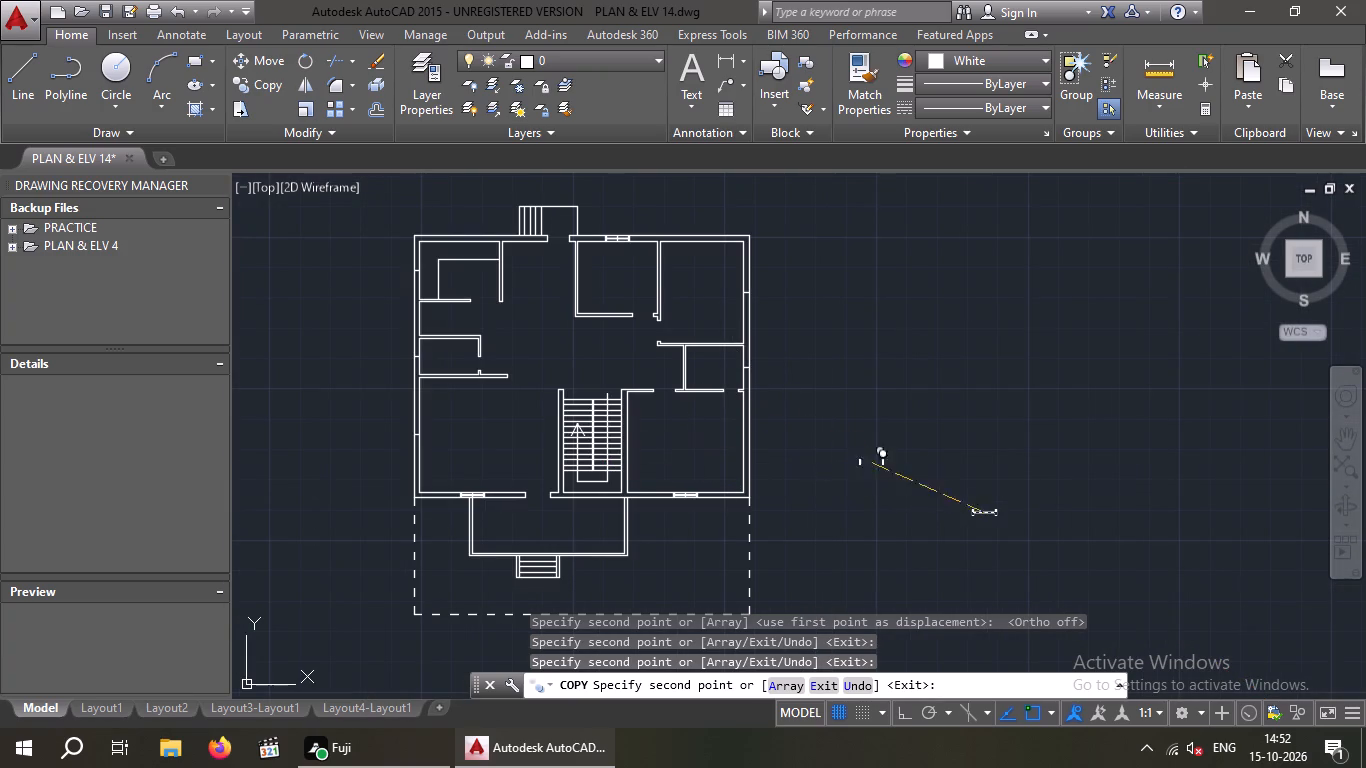
key("Escape")
Rotate the whole window symbol beside the plan a quarter turn clockwise to vertical, about its upper-right corner with ortho on.
left_click_drag(993, 468, 1013, 506)
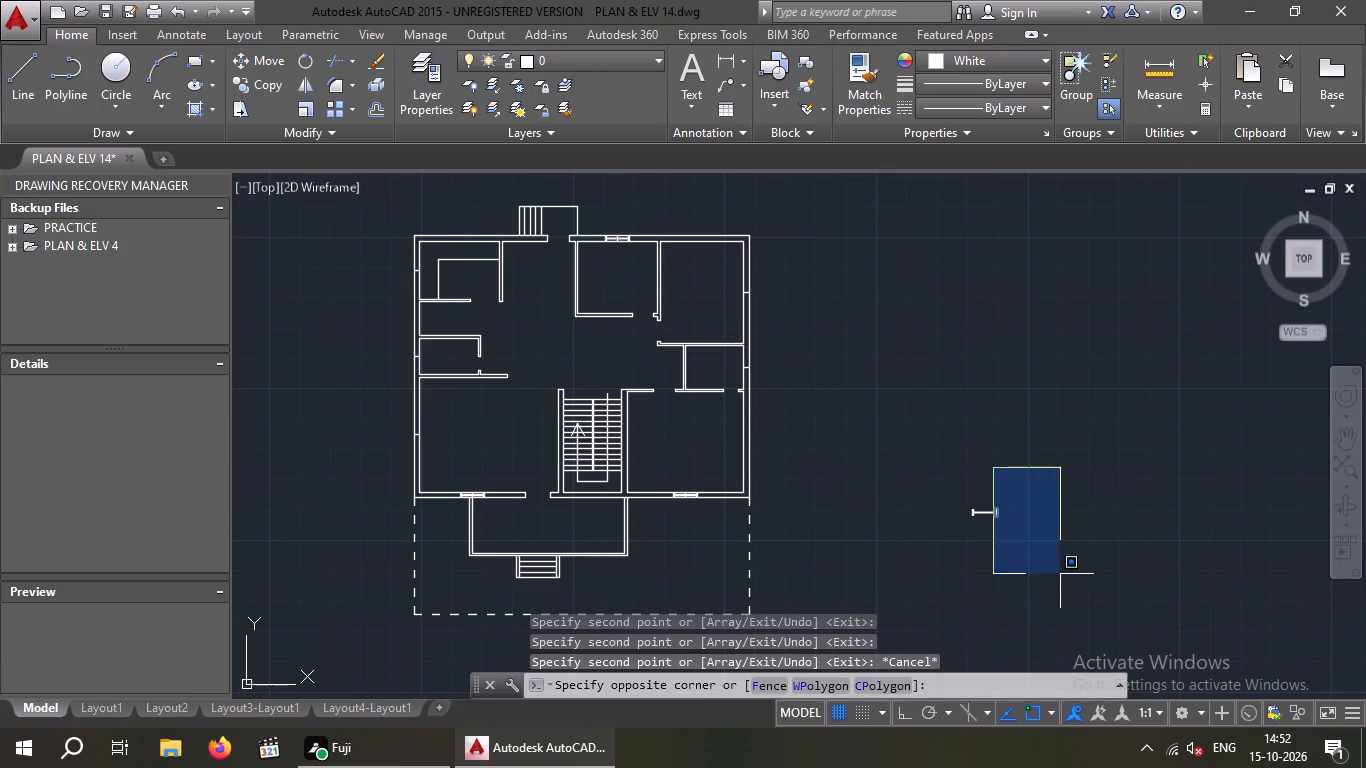
left_click(934, 554)
scroll(999, 542, "up", 4)
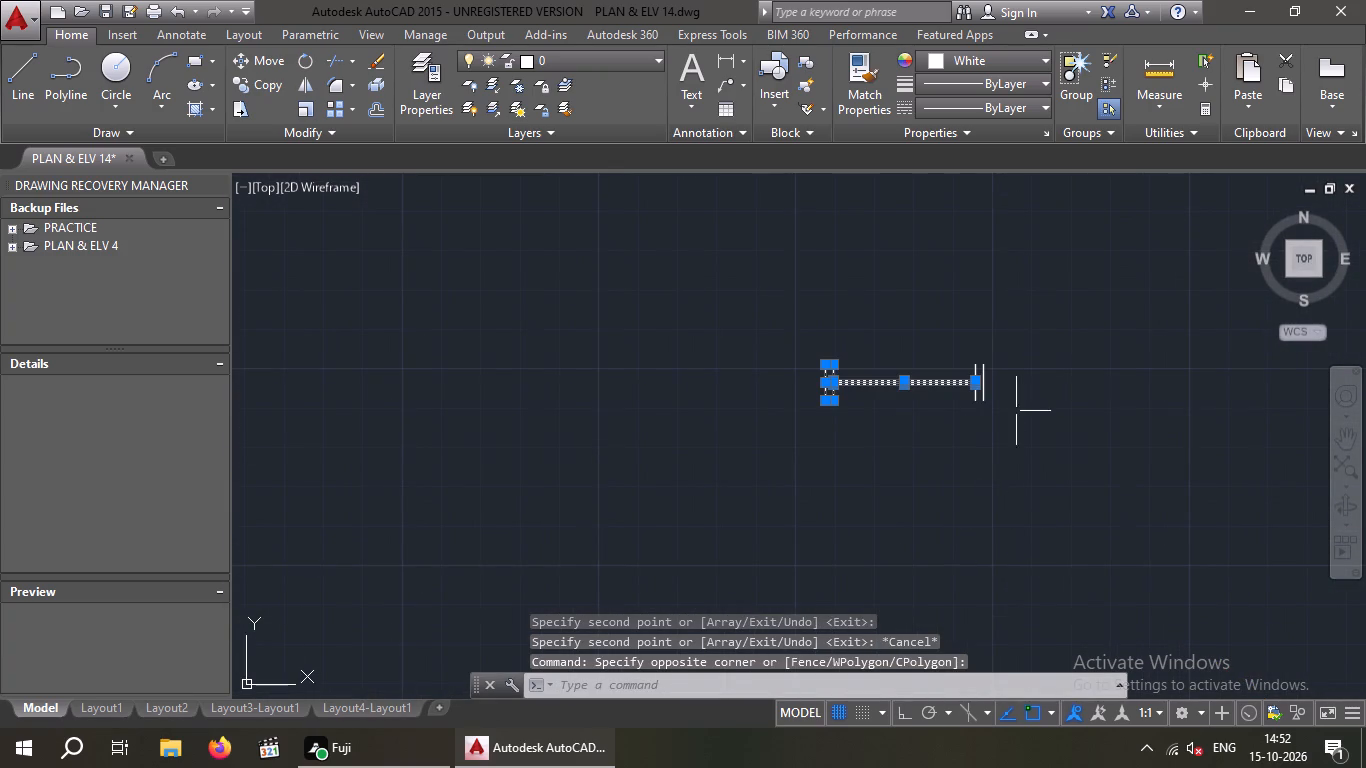
left_click_drag(1010, 327, 1023, 410)
left_click_drag(791, 501, 778, 496)
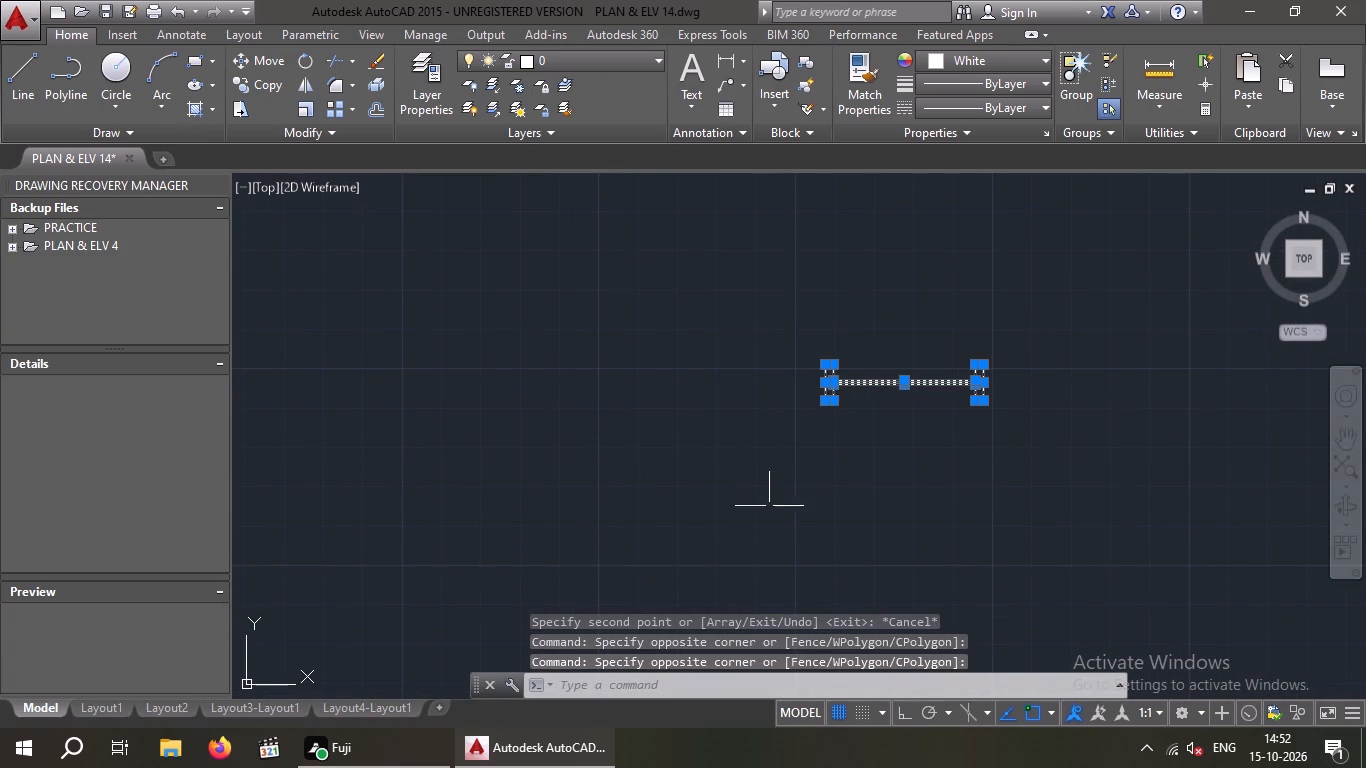
left_click(903, 714)
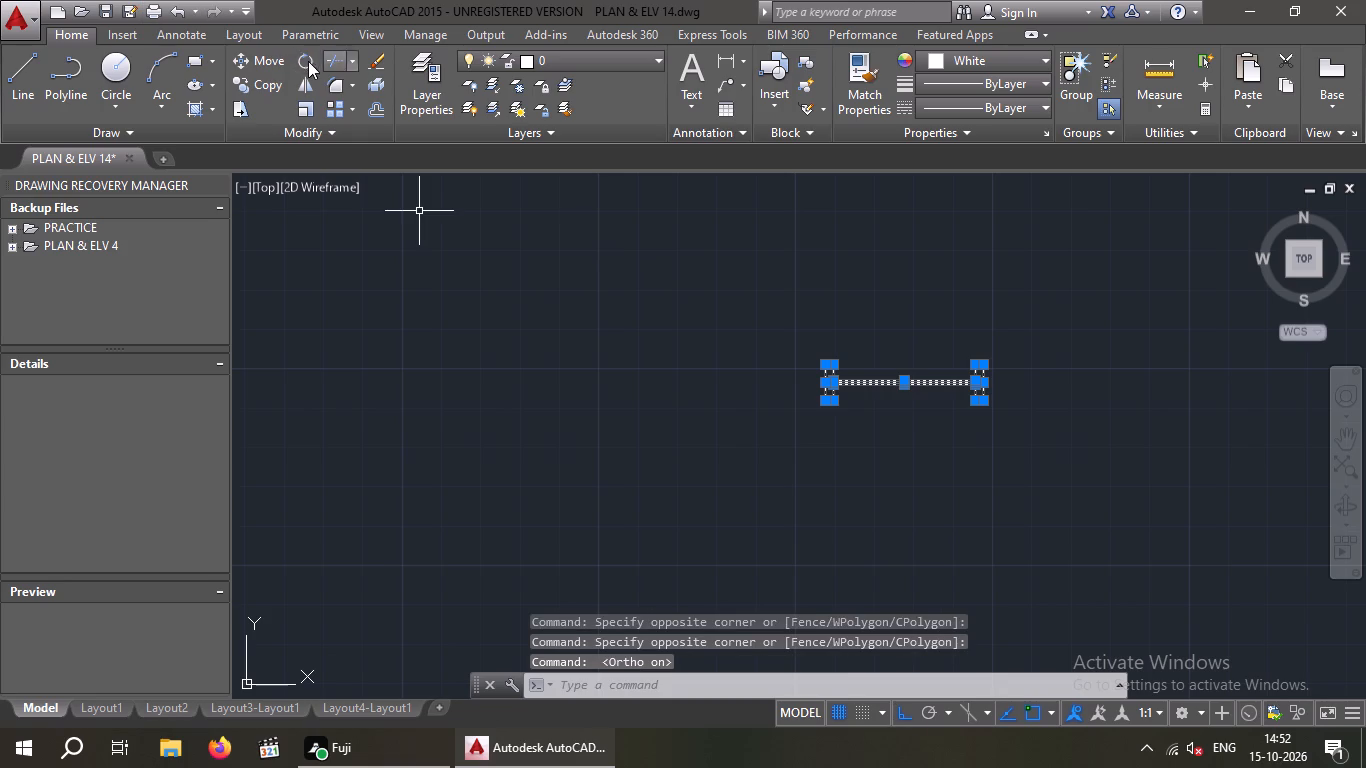
left_click(301, 56)
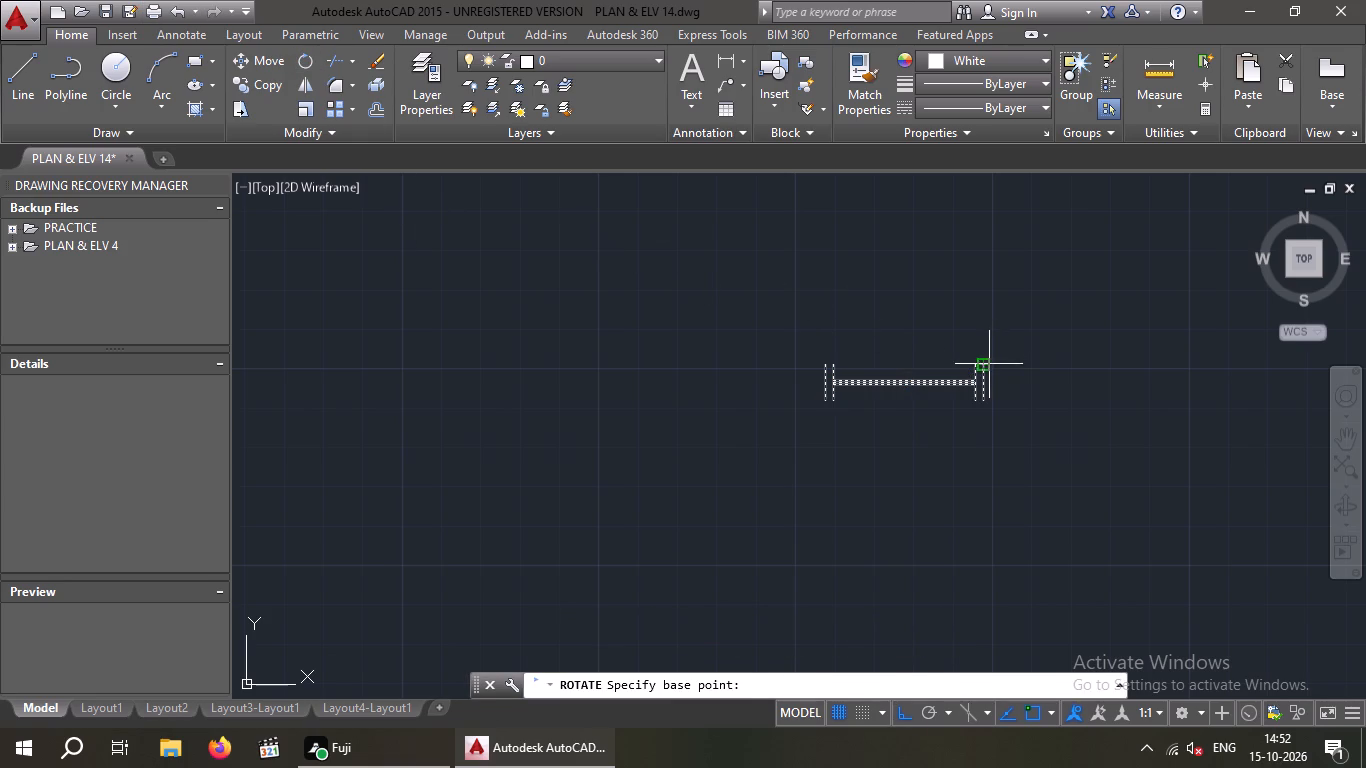
left_click(989, 365)
left_click(942, 526)
key("Escape")
Copy the vertical window symbol by its middle line's midpoint, ortho off, onto the midpoint line in the upper-right room's right outer wall.
middle_click_drag(1023, 338, 1023, 341)
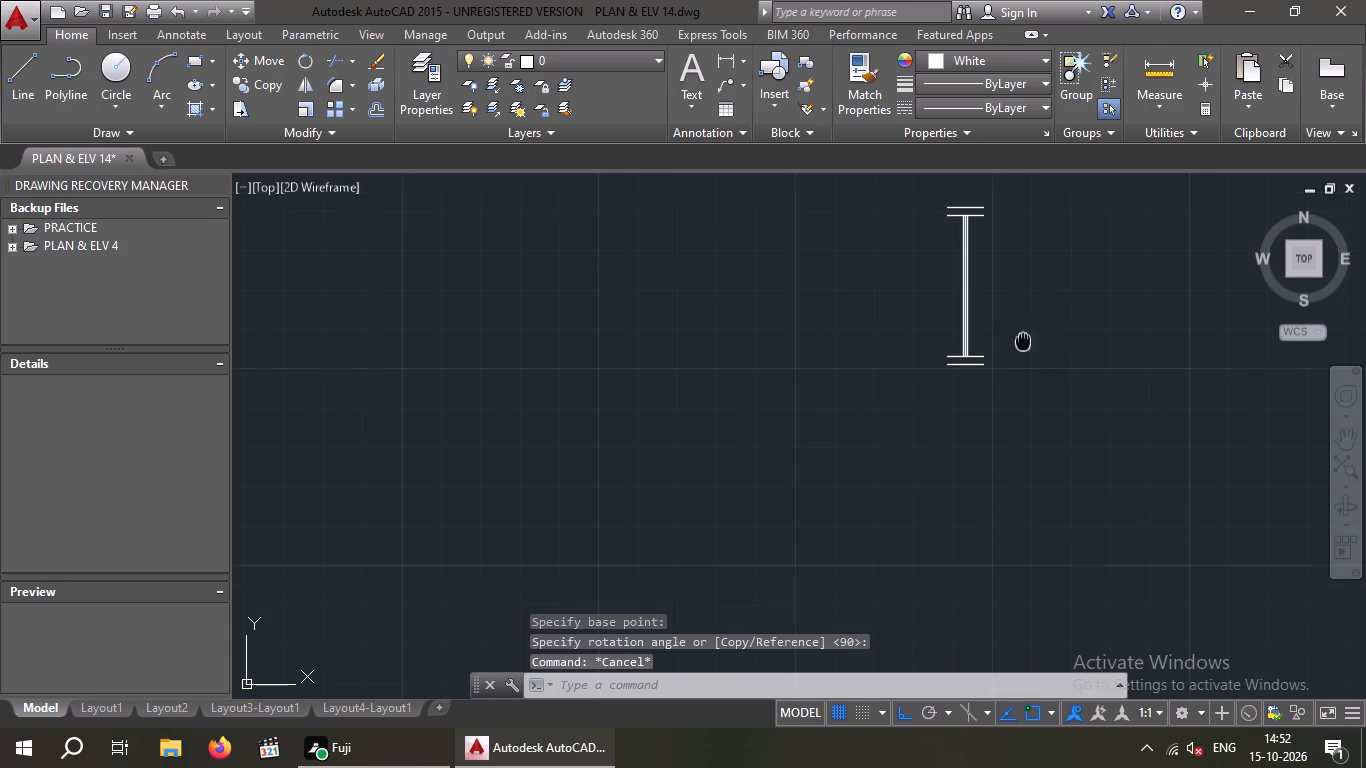
middle_click_drag(1023, 341, 847, 483)
left_click_drag(844, 256, 805, 263)
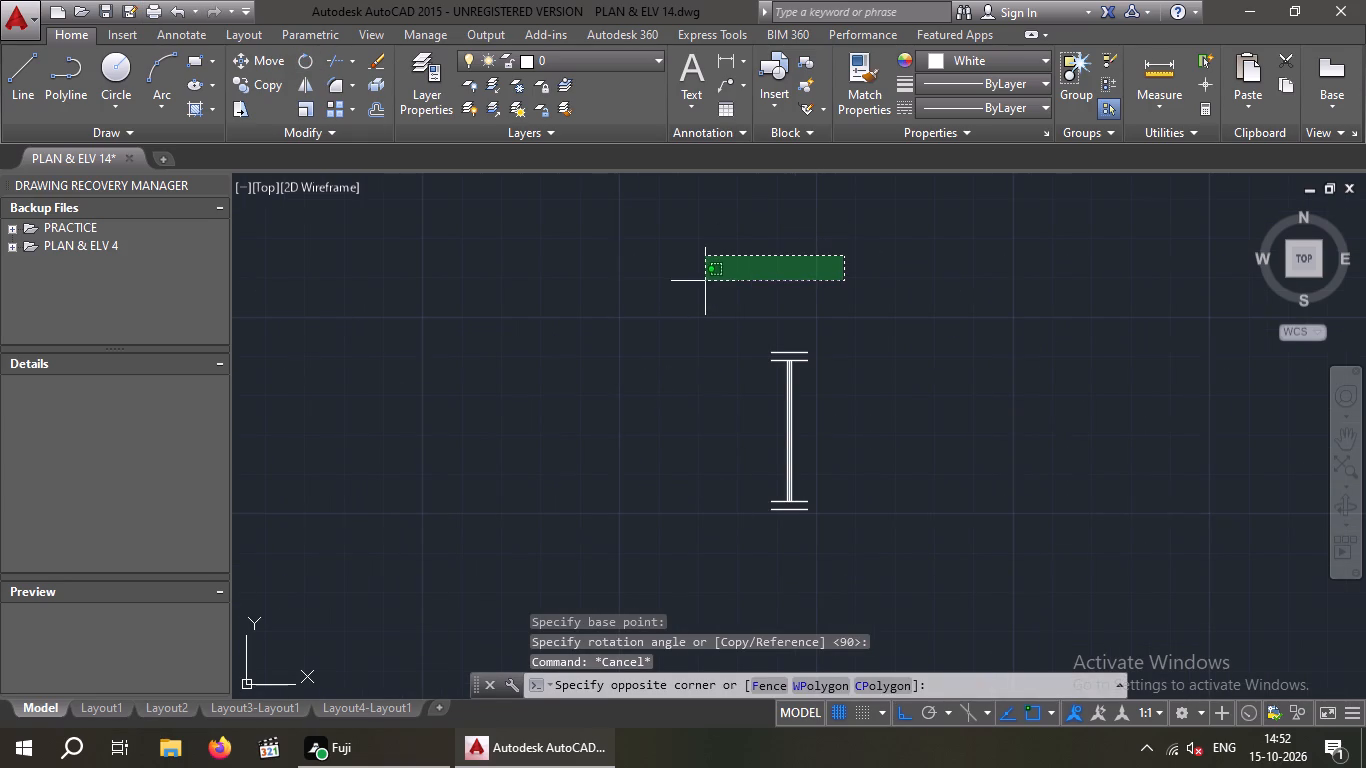
left_click_drag(677, 283, 734, 287)
left_click_drag(689, 308, 791, 307)
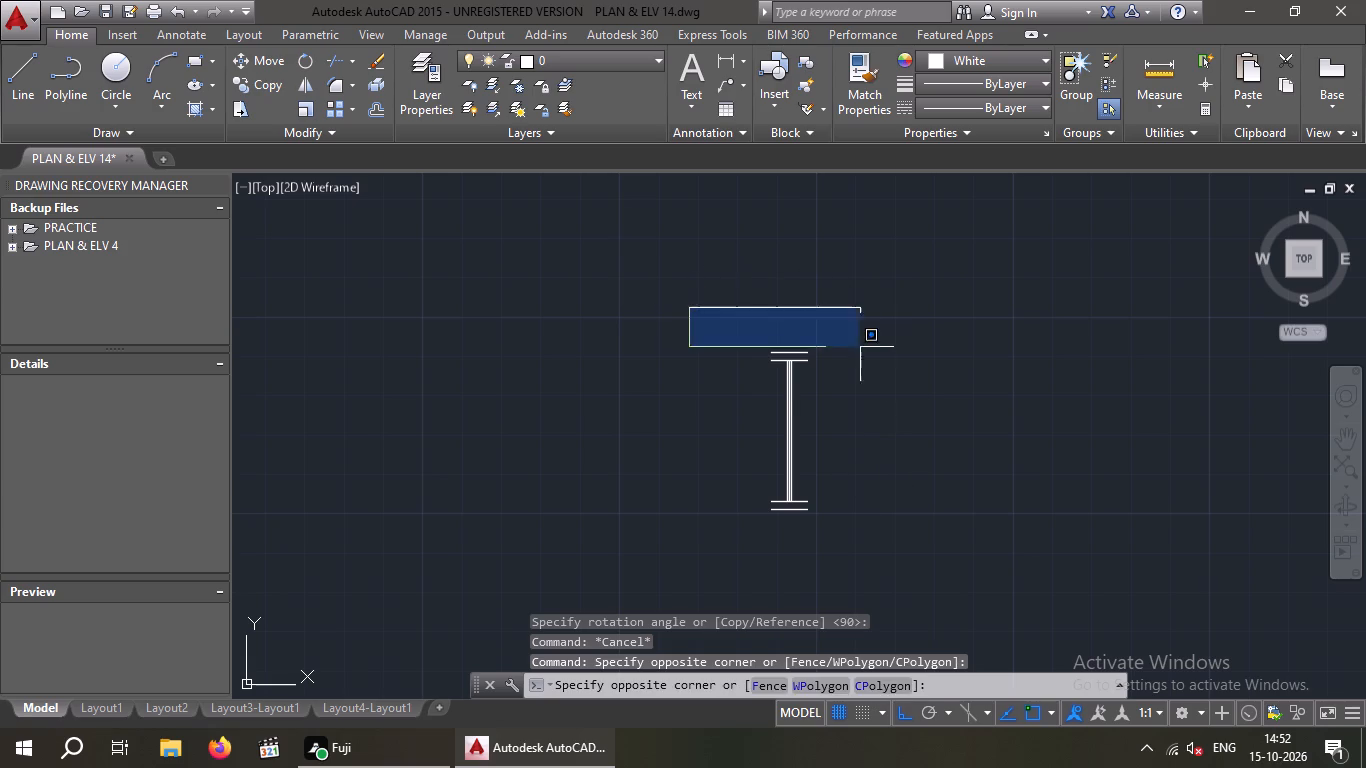
left_click(911, 577)
left_click(274, 87)
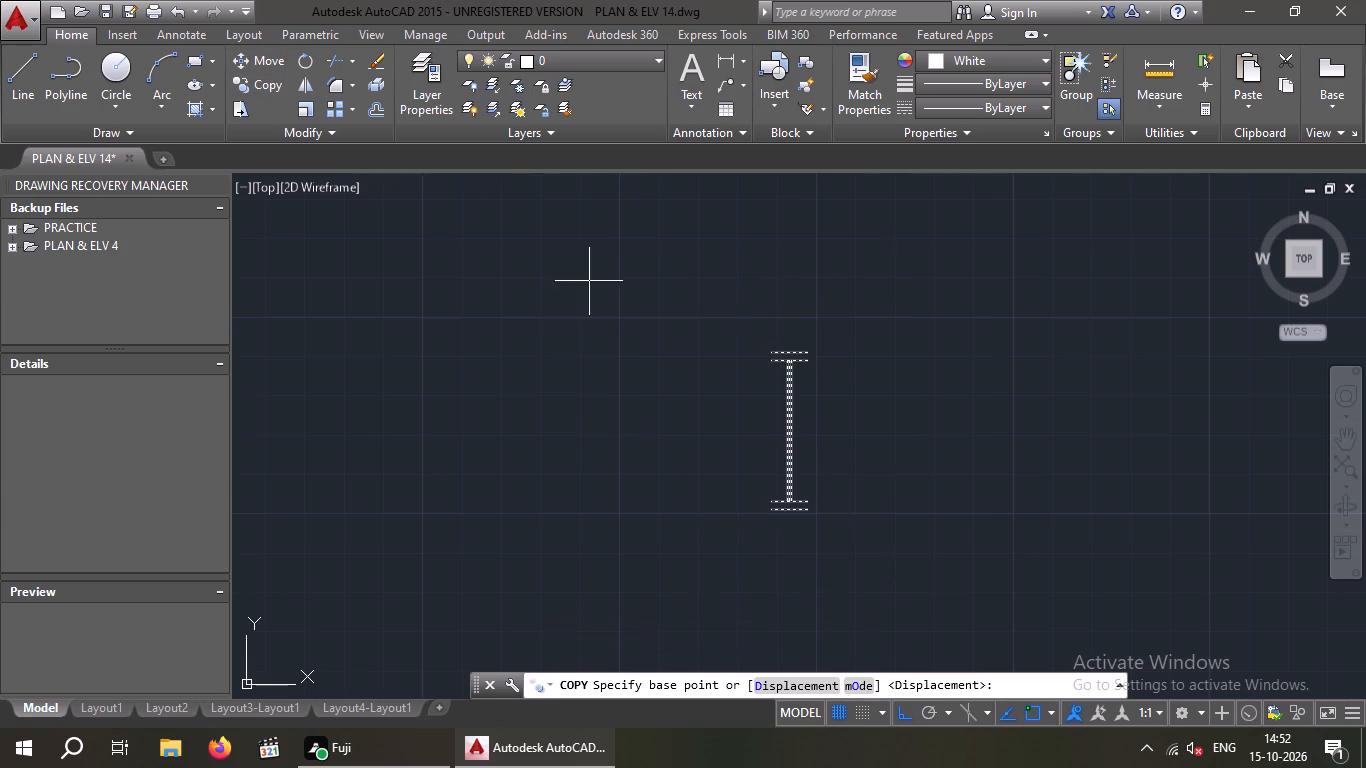
scroll(791, 400, "up", 4)
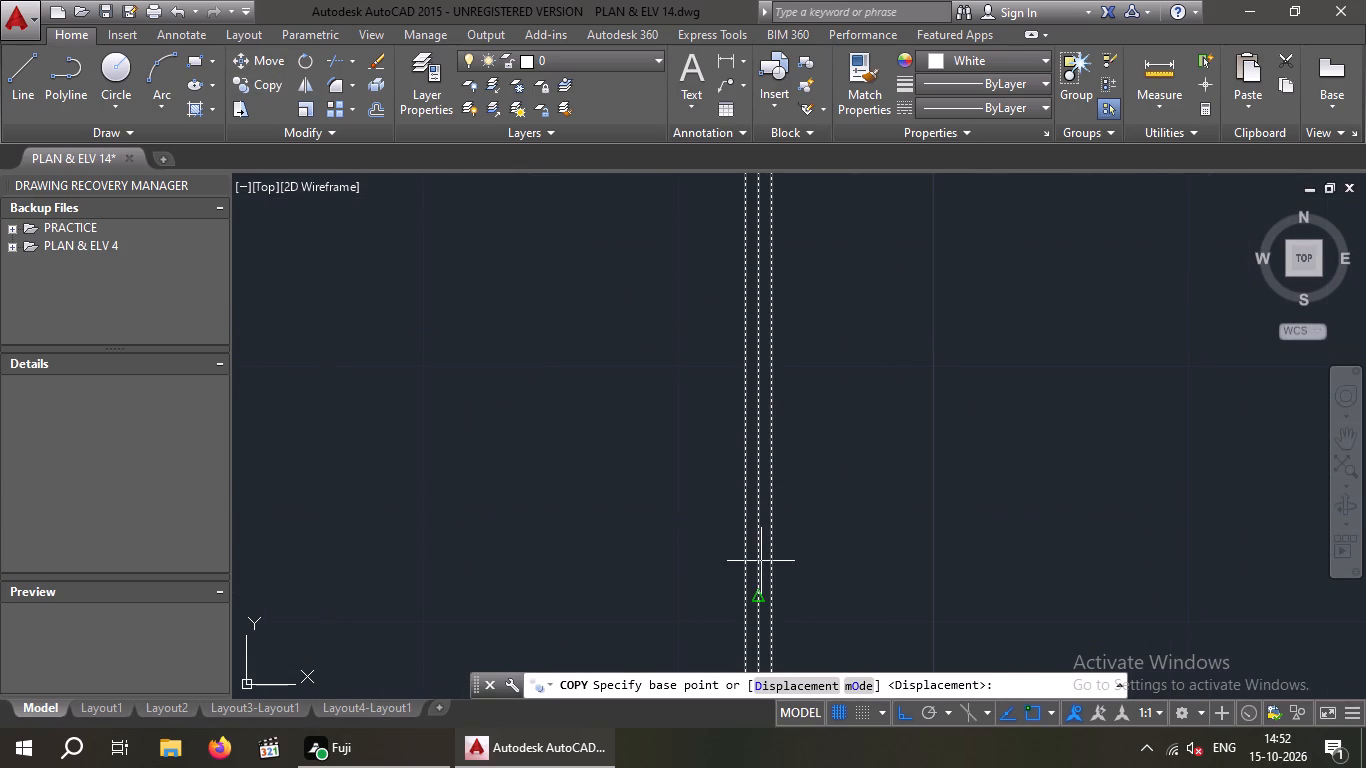
left_click(760, 599)
scroll(647, 452, "down", 9)
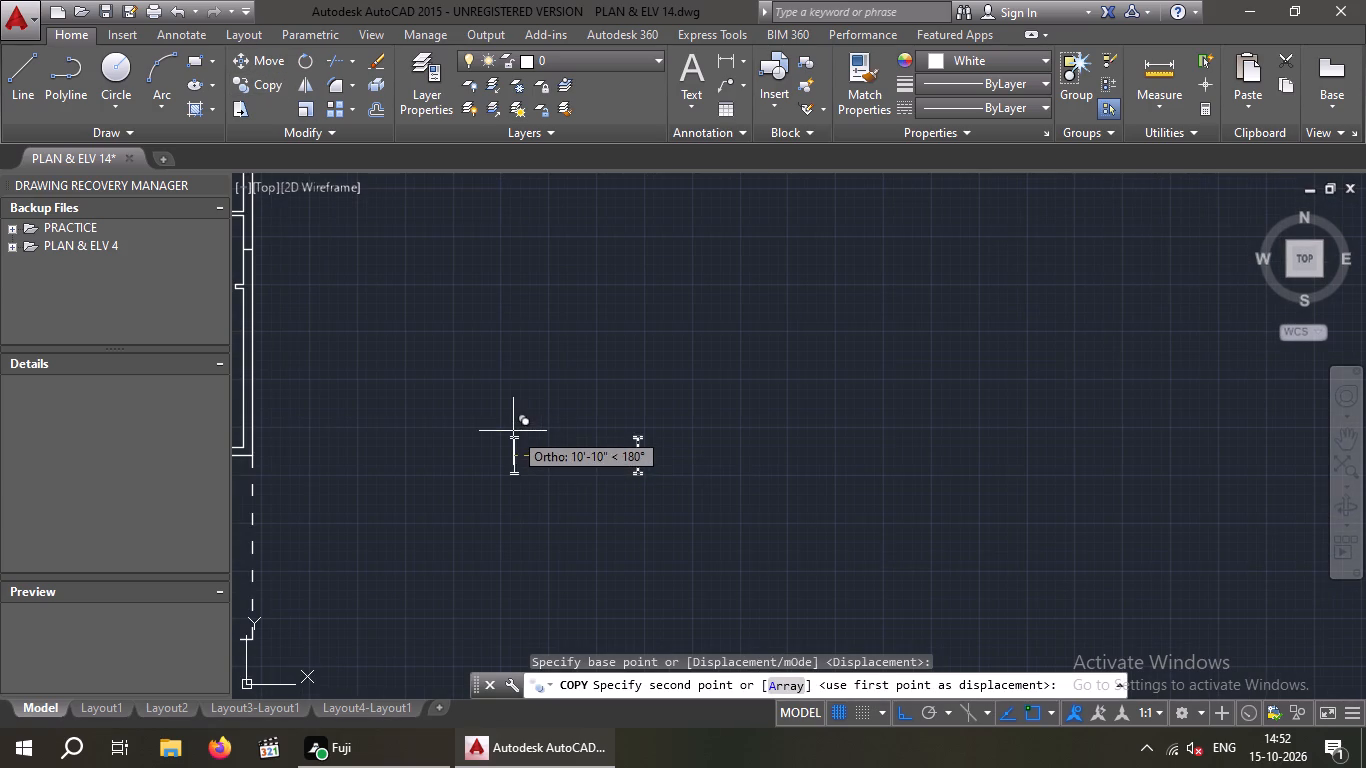
middle_click_drag(513, 431, 634, 453)
key("F8")
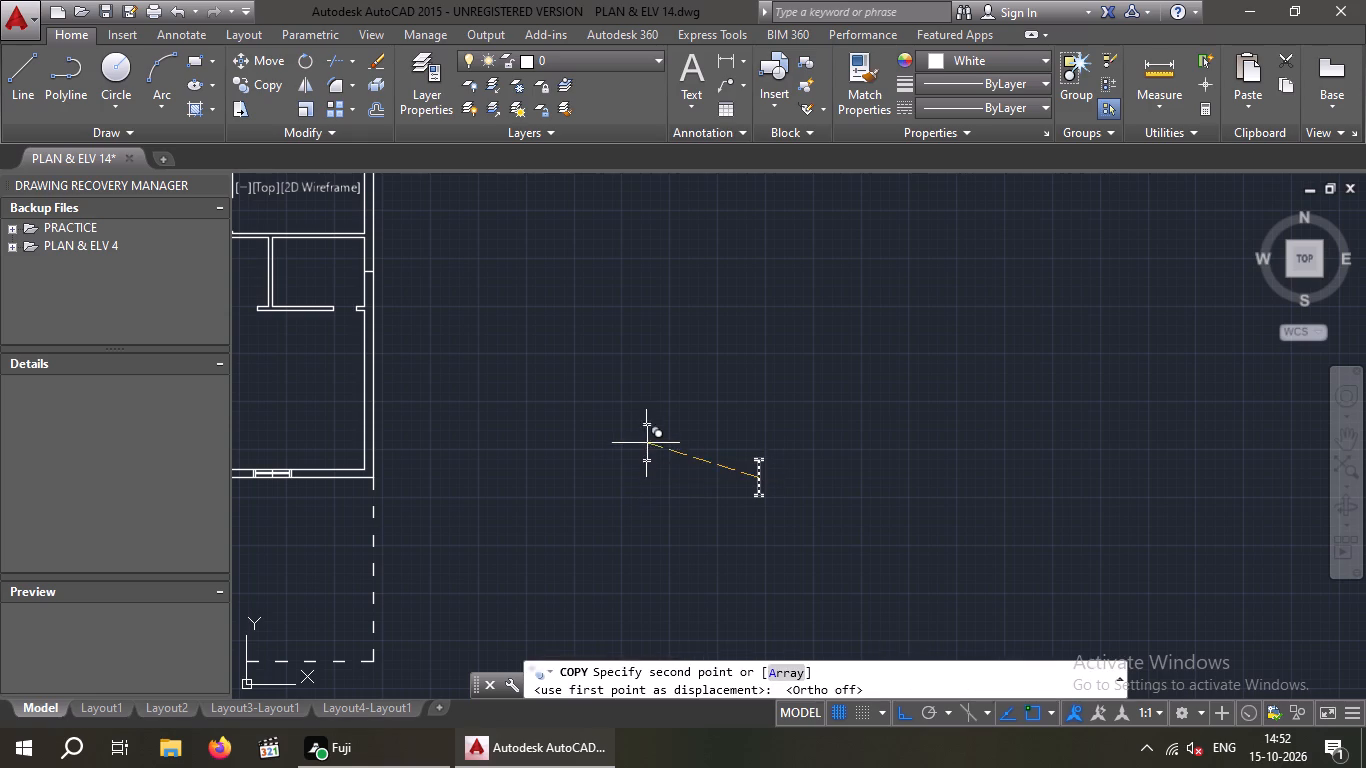
middle_click_drag(563, 393, 667, 499)
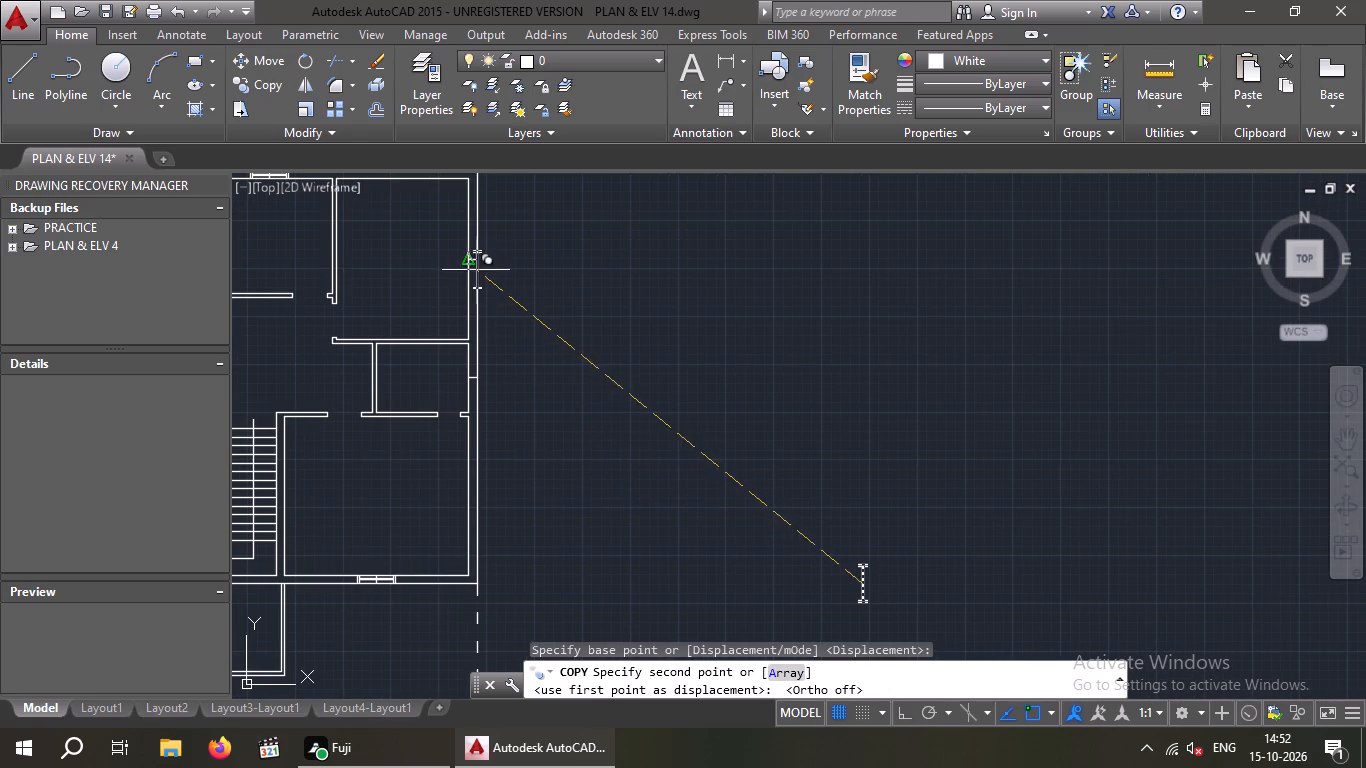
scroll(477, 264, "up", 3)
middle_click_drag(477, 308, 598, 545)
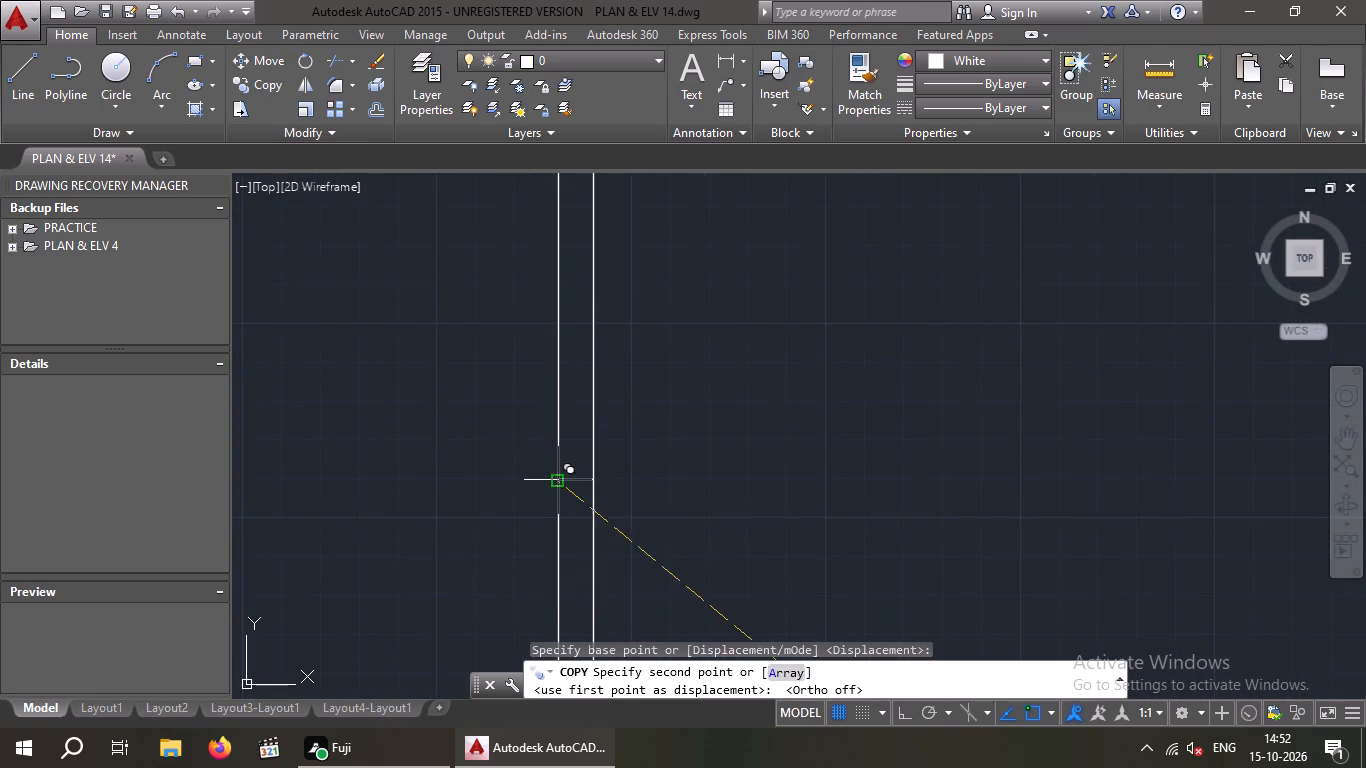
scroll(561, 477, "up", 3)
left_click(602, 499)
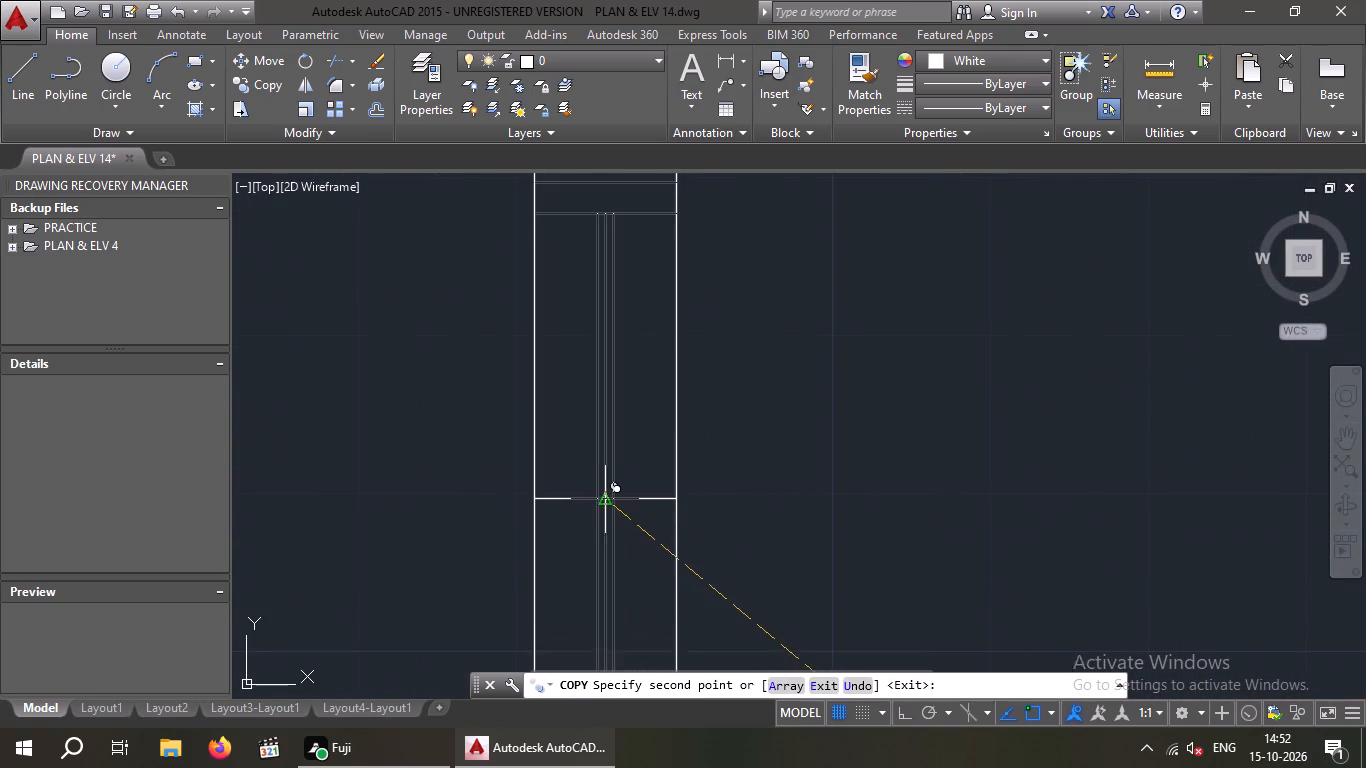
Place another copy of the vertical window on the midpoint line in the upper-left room's left outer wall.
scroll(613, 487, "down", 10)
scroll(436, 539, "up", 3)
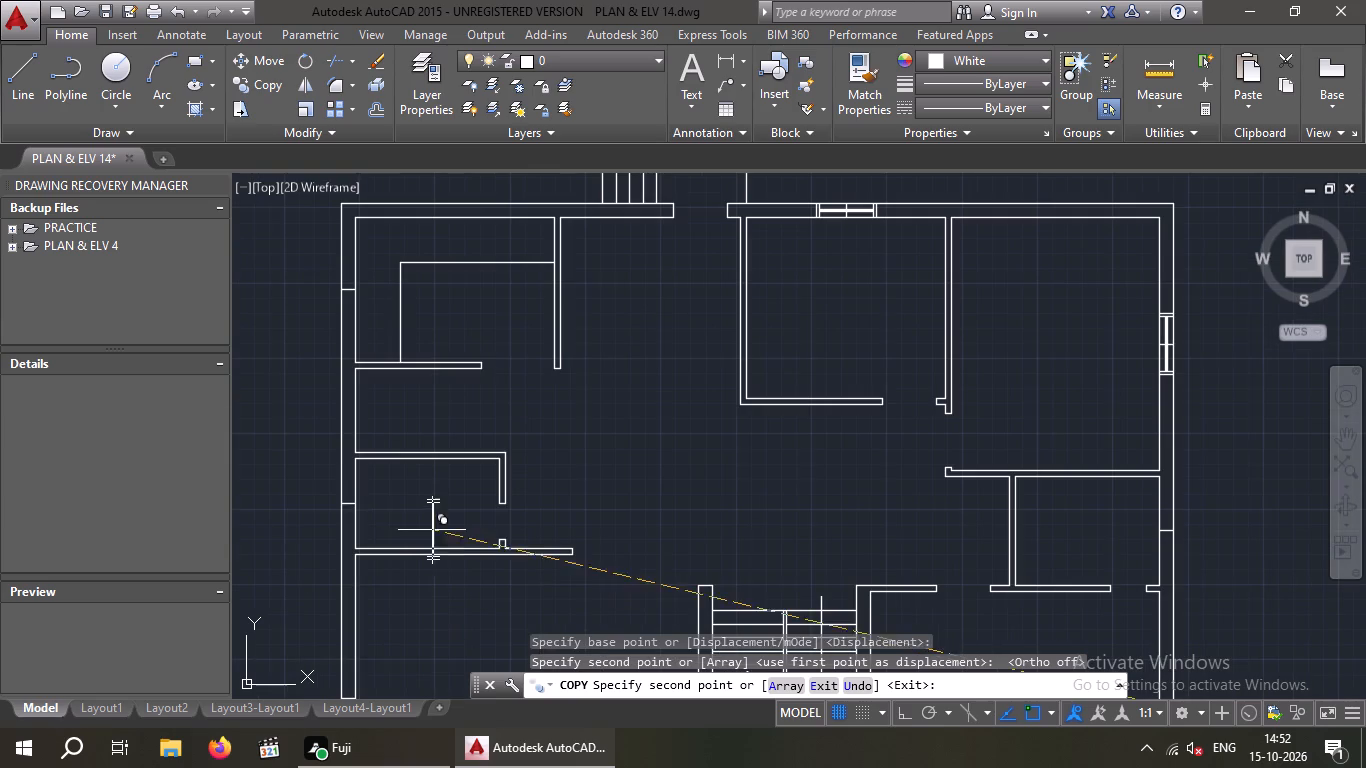
middle_click_drag(399, 497, 527, 521)
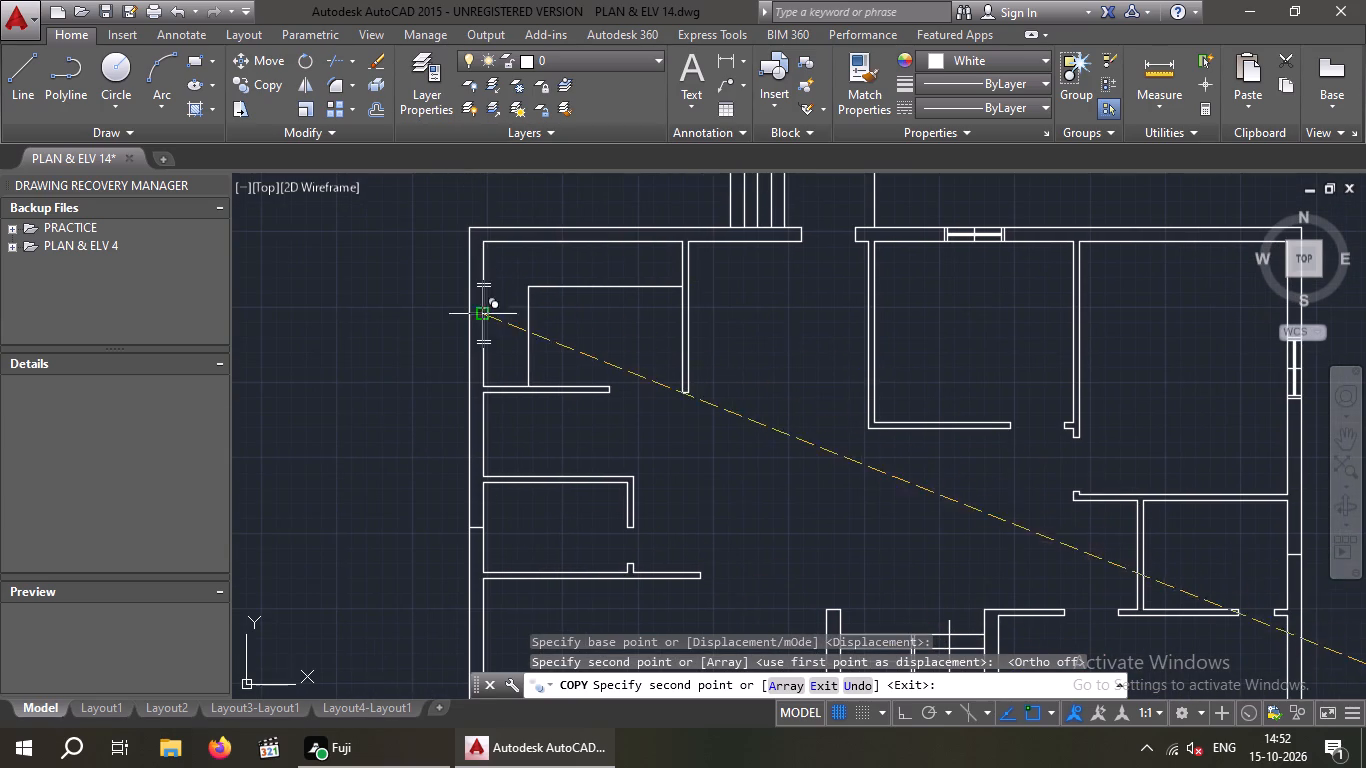
scroll(481, 319, "up", 3)
left_click(449, 304)
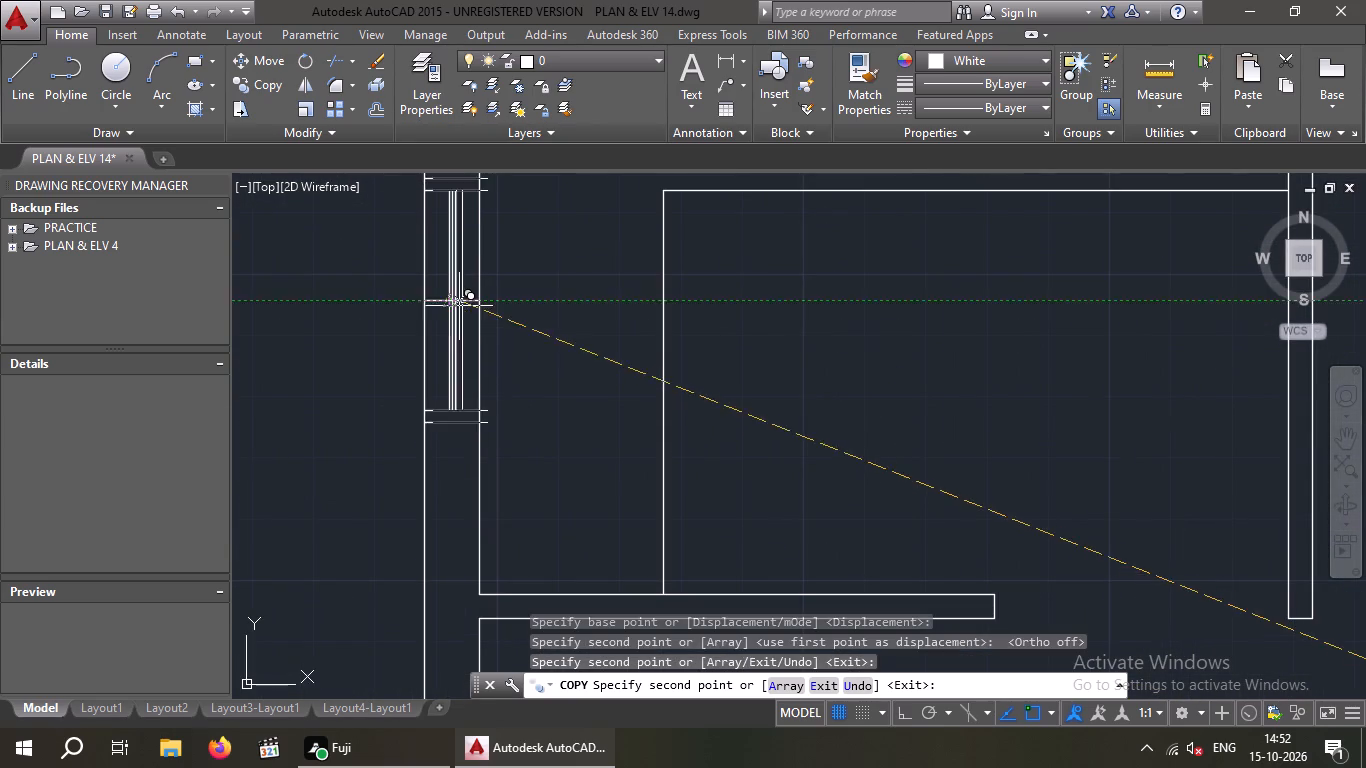
Place a third vertical window copy at the midpoint of the lower-left room's left outer wall, and end copying.
scroll(465, 306, "down", 5)
middle_click_drag(466, 334, 432, 155)
scroll(434, 388, "up", 2)
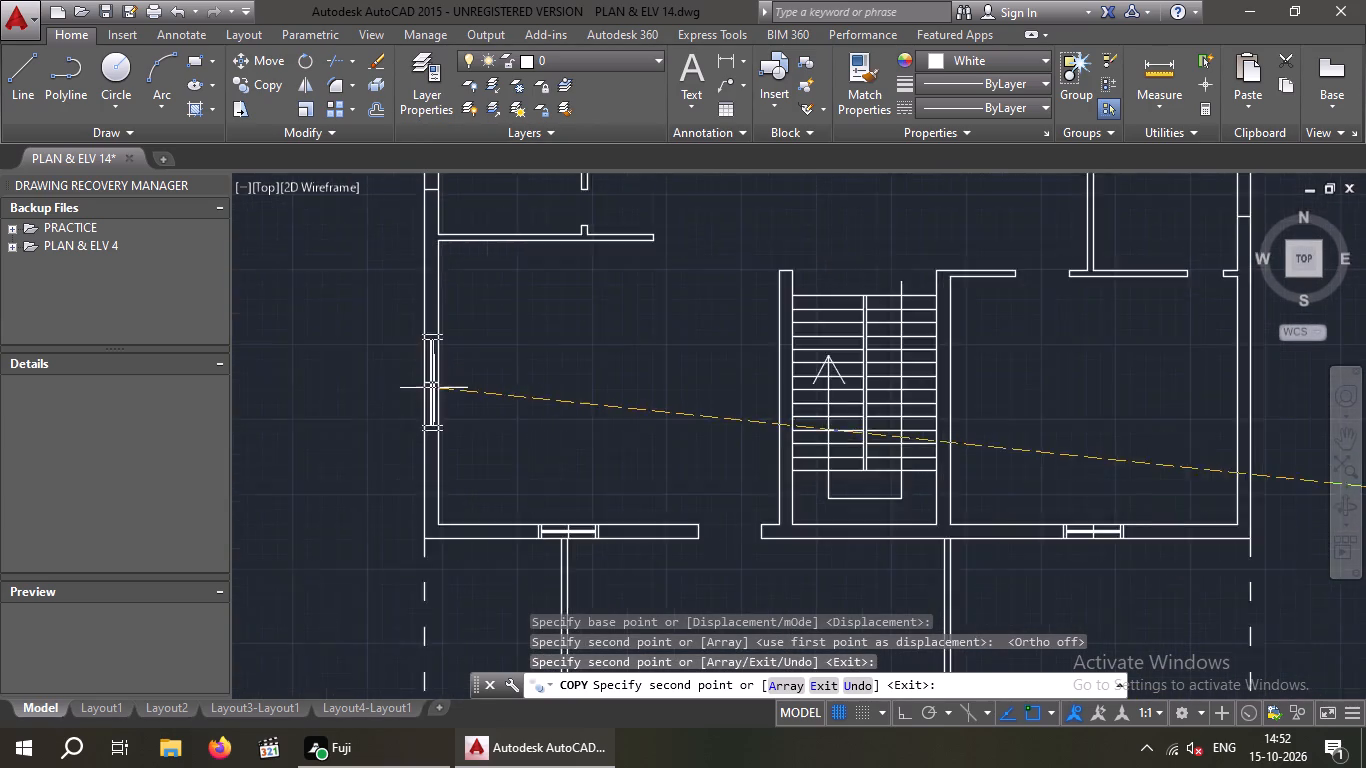
scroll(434, 388, "up", 1)
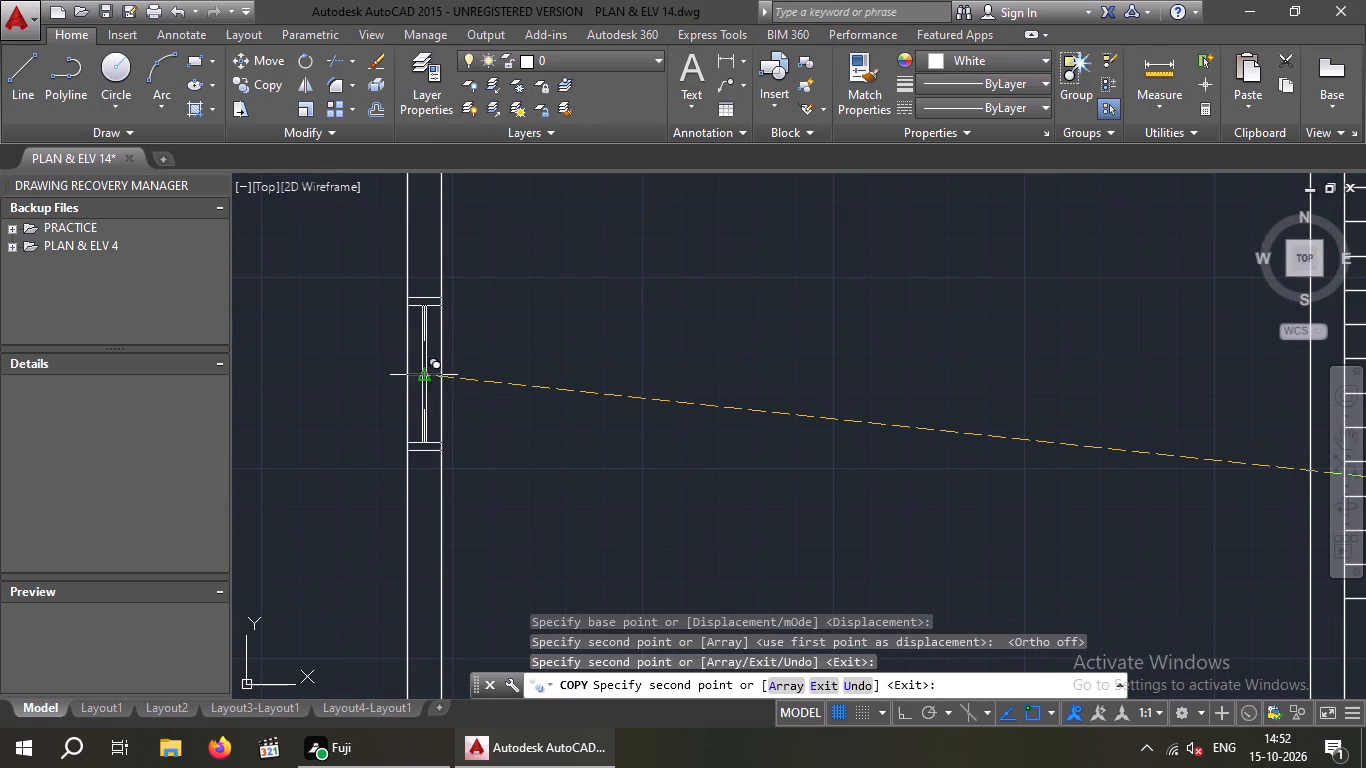
left_click(422, 375)
scroll(428, 360, "down", 4)
key("Escape")
key("Escape")
Erase the midpoint line crossing the window in the lower-left room's left outer wall.
scroll(425, 372, "up", 7)
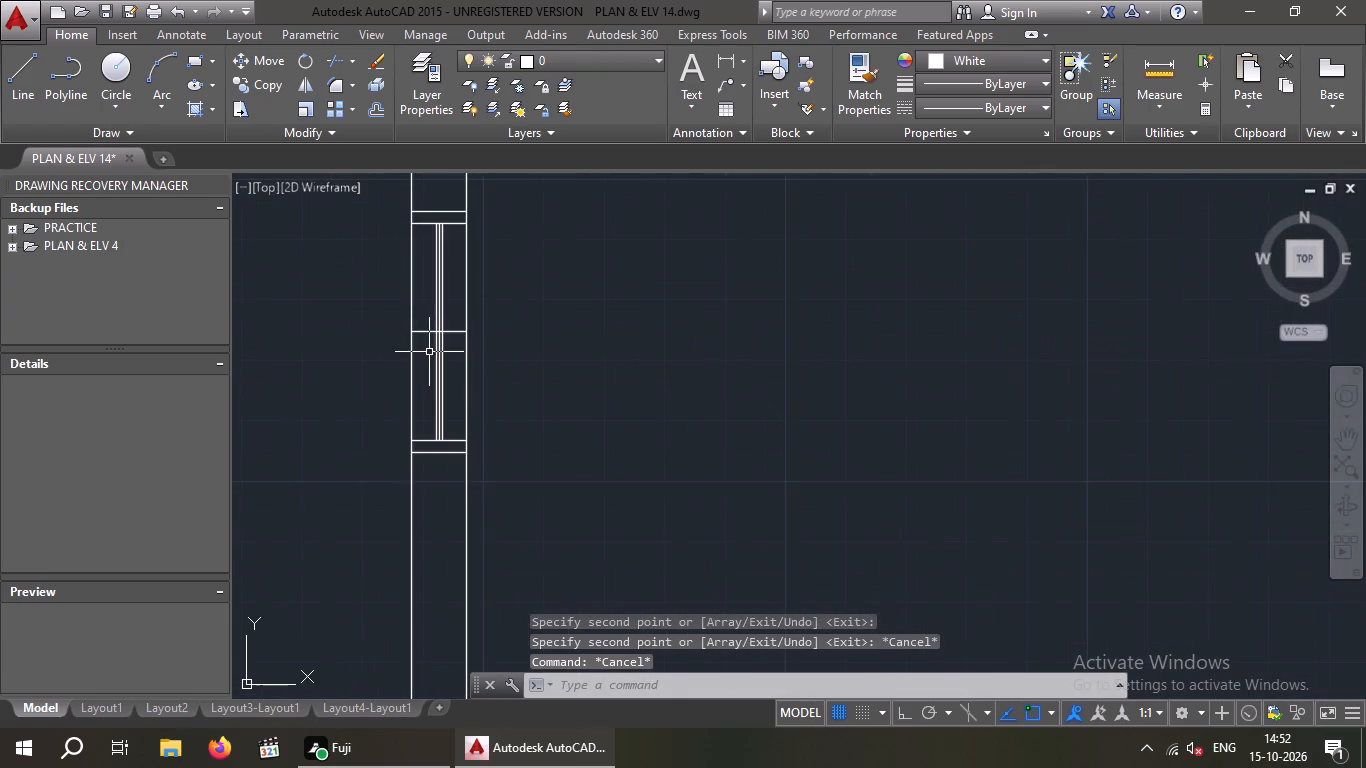
scroll(429, 352, "up", 2)
left_click_drag(432, 344, 411, 335)
left_click(379, 221)
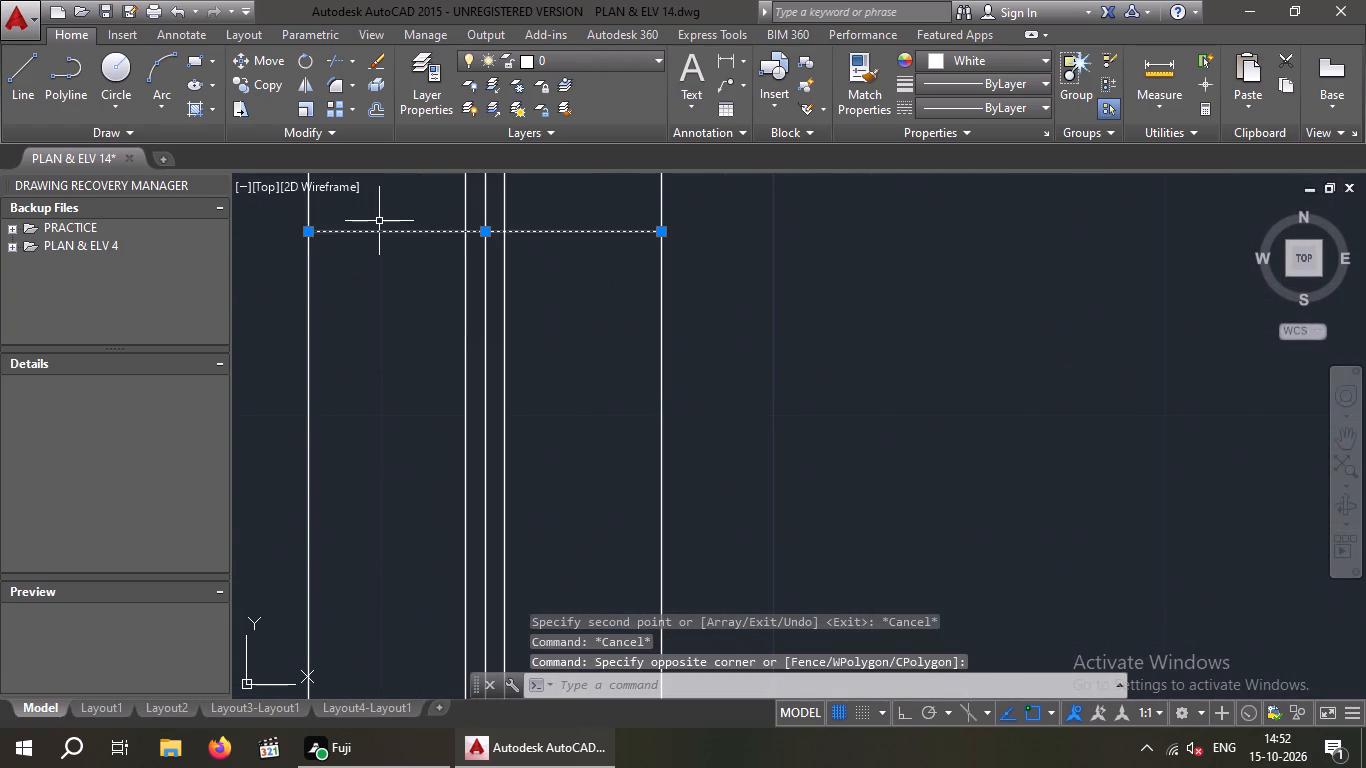
key("Delete")
Erase the midpoint line crossing the window in the lower-left room's bottom outer wall.
scroll(392, 238, "down", 9)
scroll(520, 262, "down", 1)
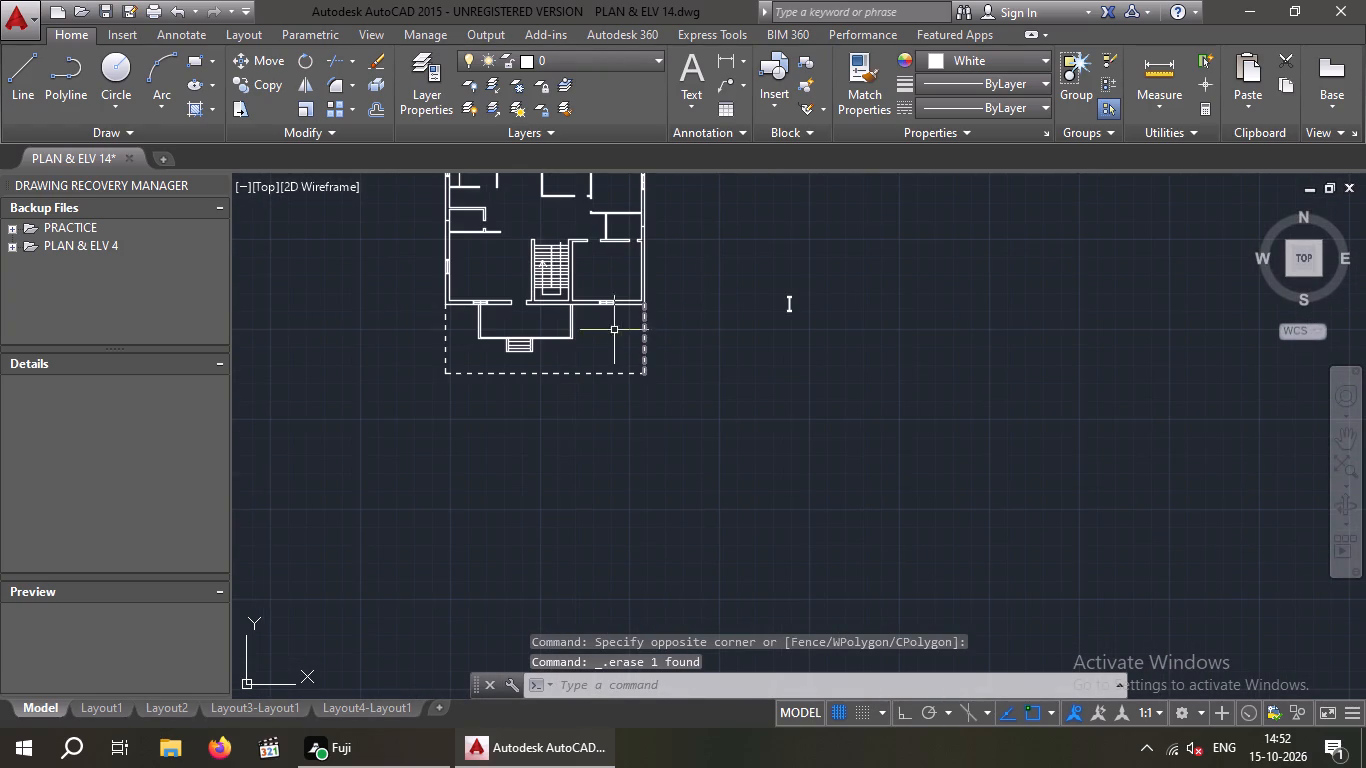
scroll(490, 308, "up", 4)
scroll(394, 301, "up", 3)
scroll(501, 339, "up", 3)
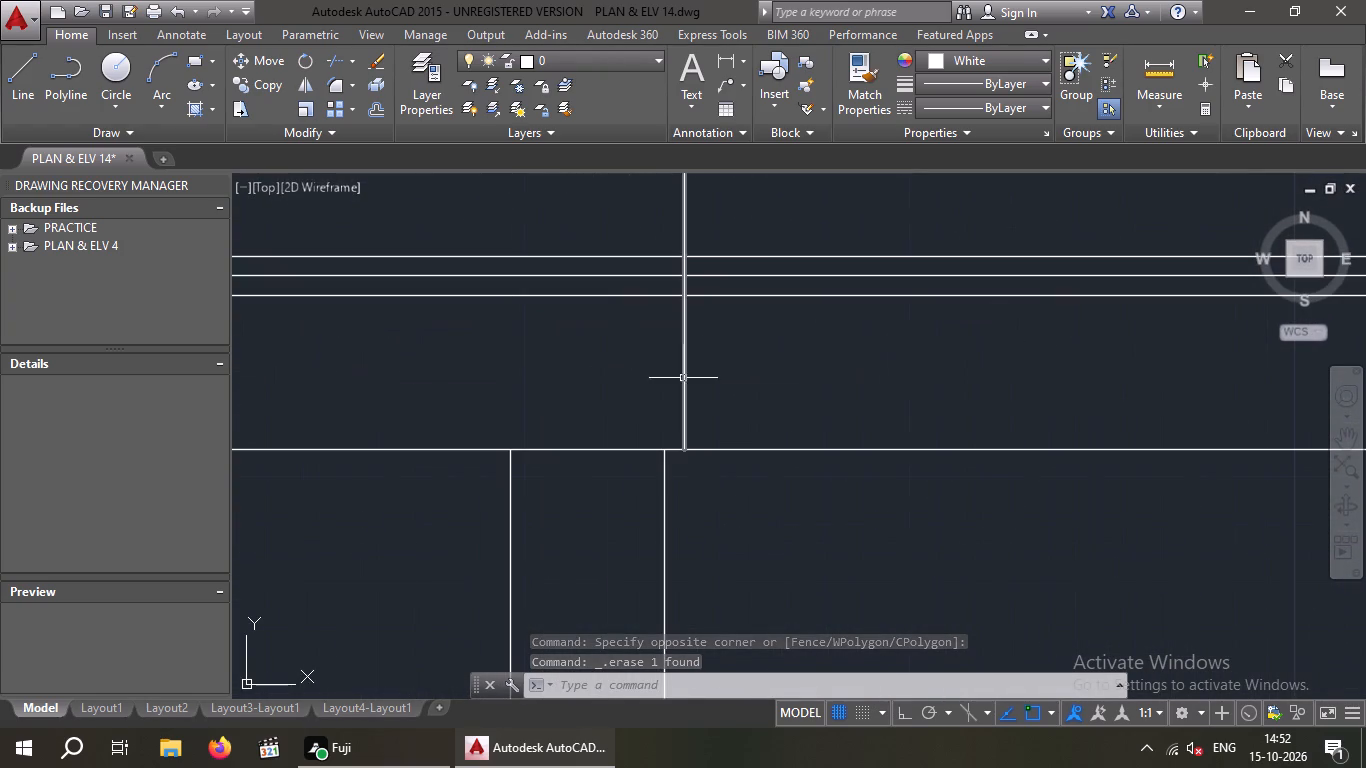
left_click_drag(725, 355, 641, 368)
left_click(612, 374)
key("Delete")
Erase the midpoint line crossing the window in the bottom outer wall right of the staircase.
scroll(636, 365, "down", 6)
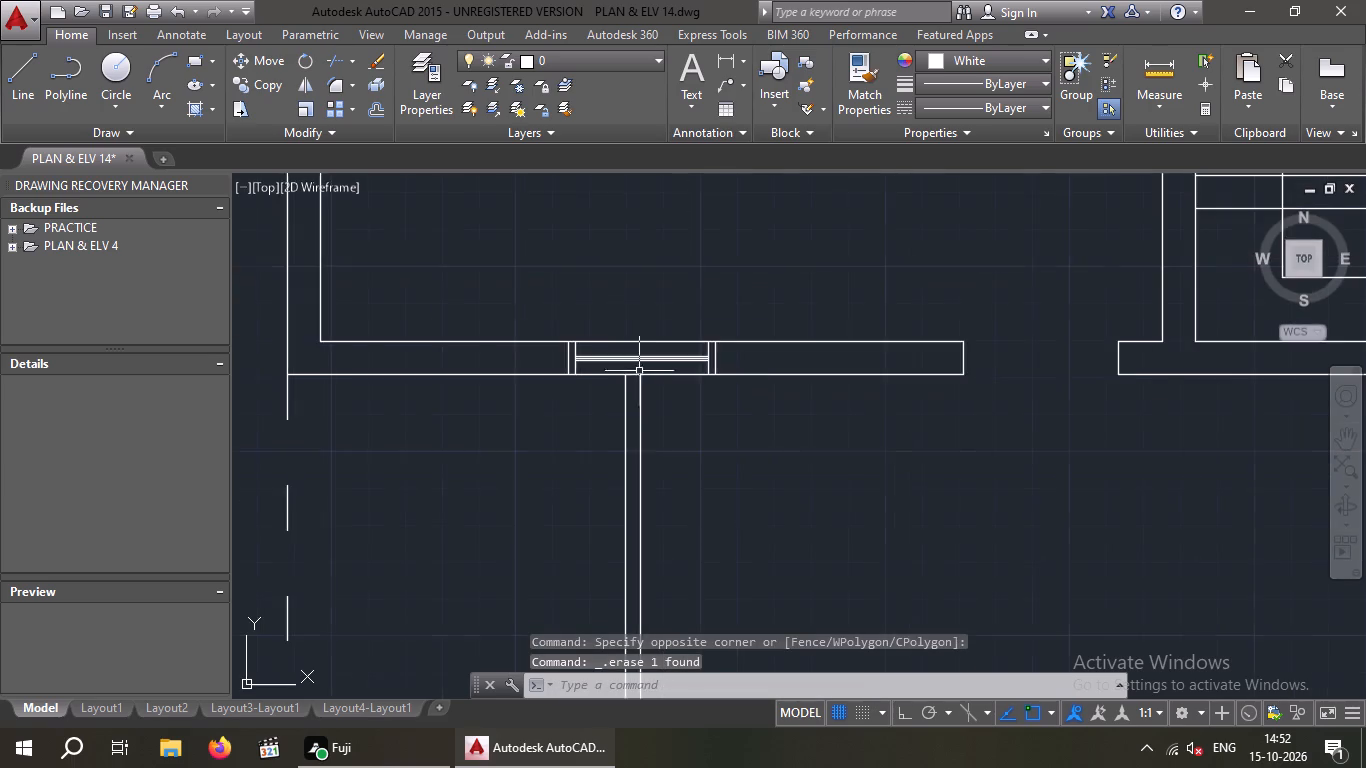
scroll(641, 370, "down", 4)
scroll(625, 277, "down", 1)
middle_click_drag(599, 389, 560, 481)
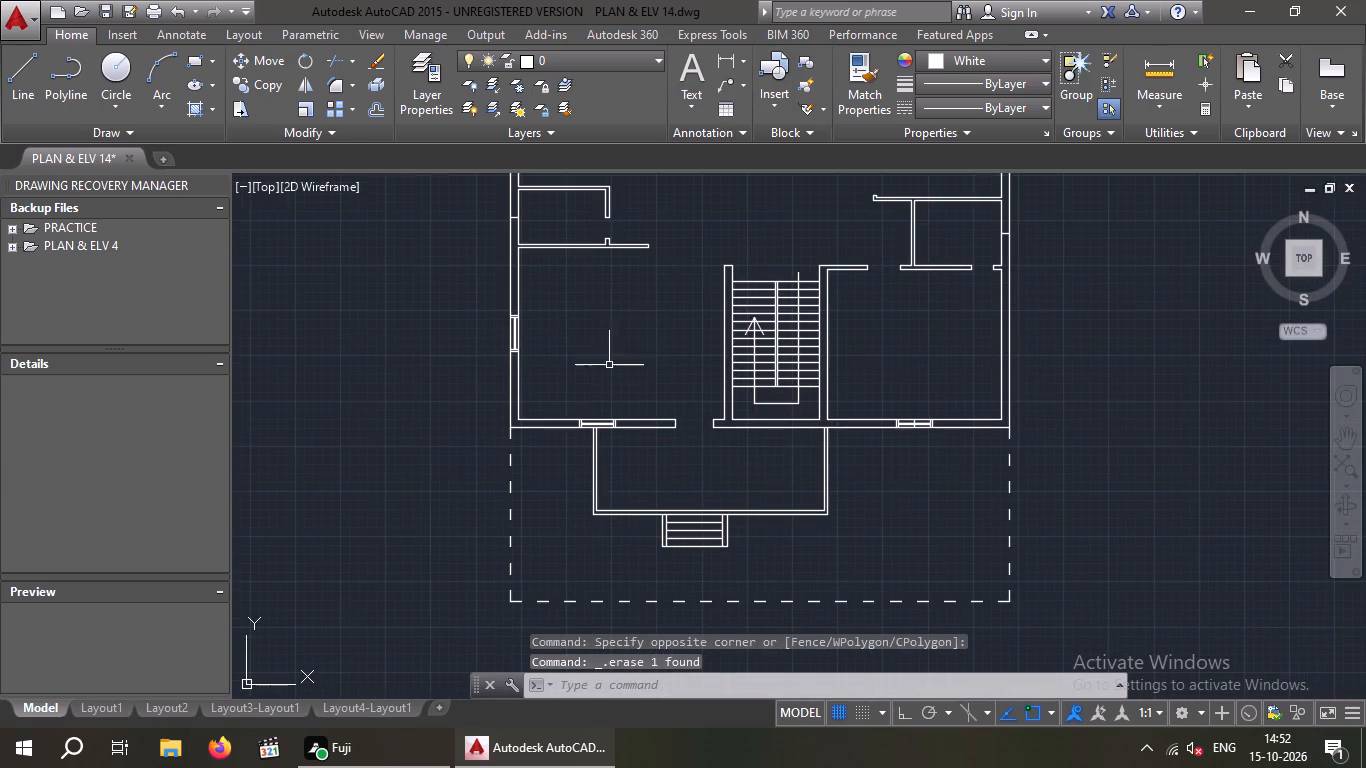
middle_click_drag(553, 450, 438, 527)
scroll(565, 482, "down", 1)
scroll(707, 504, "up", 2)
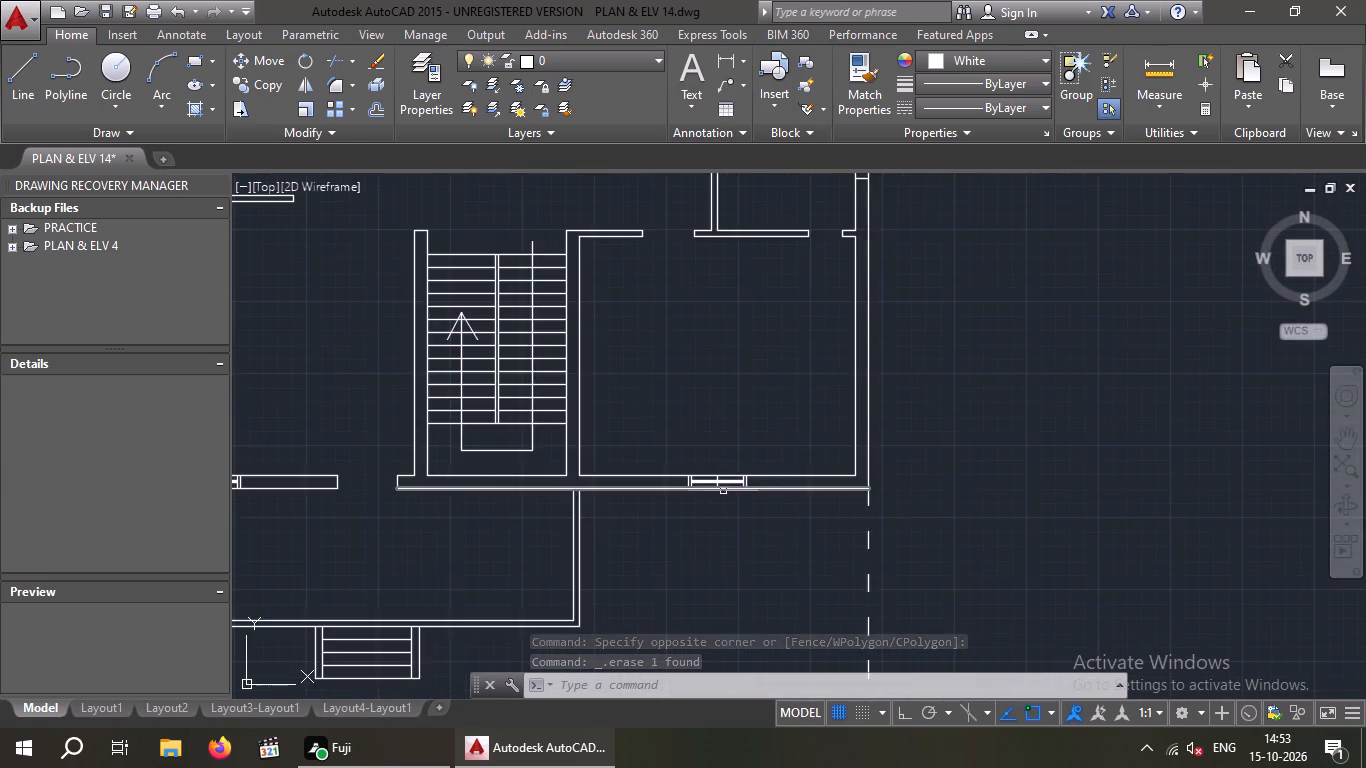
scroll(742, 478, "up", 6)
left_click_drag(549, 479, 547, 479)
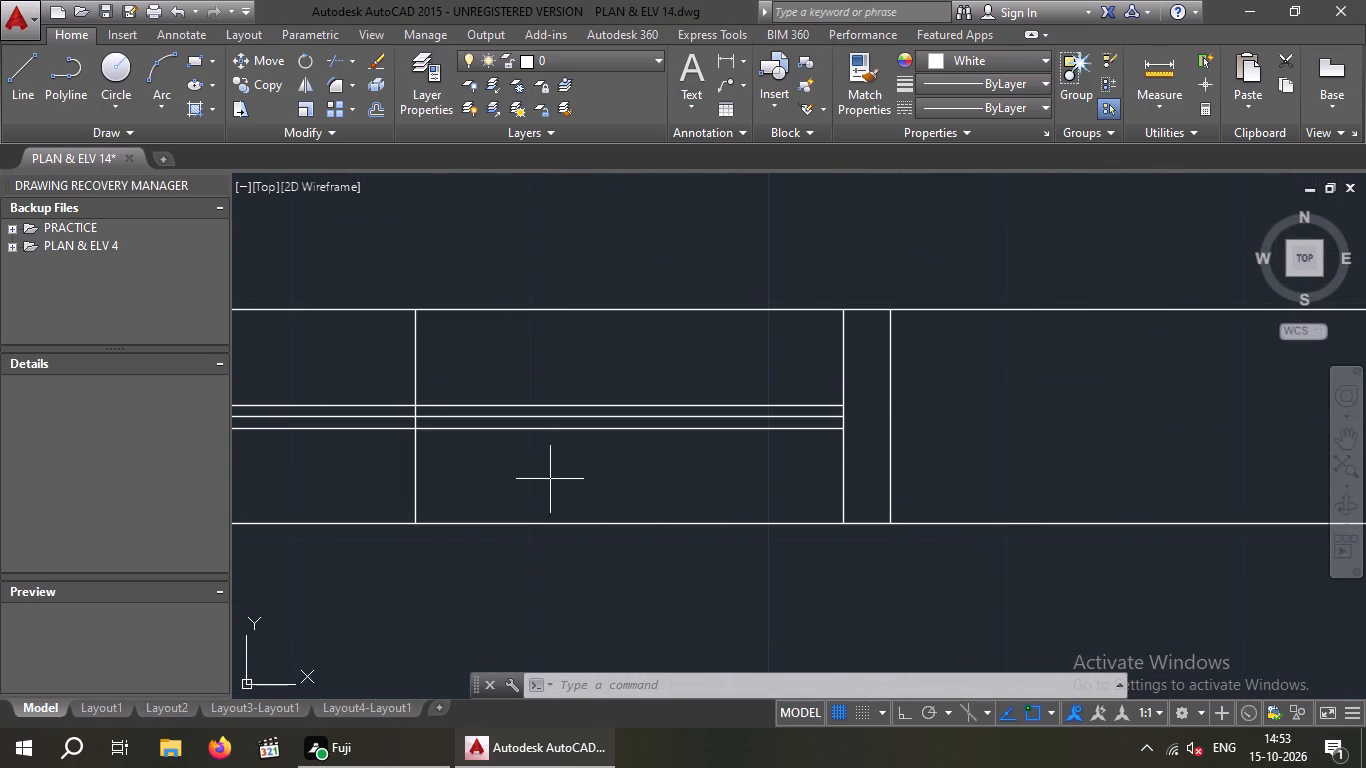
left_click_drag(547, 479, 324, 496)
left_click(301, 482)
key("Delete")
Erase the midpoint line crossing the window in the upper-right room's right outer wall.
scroll(398, 458, "down", 7)
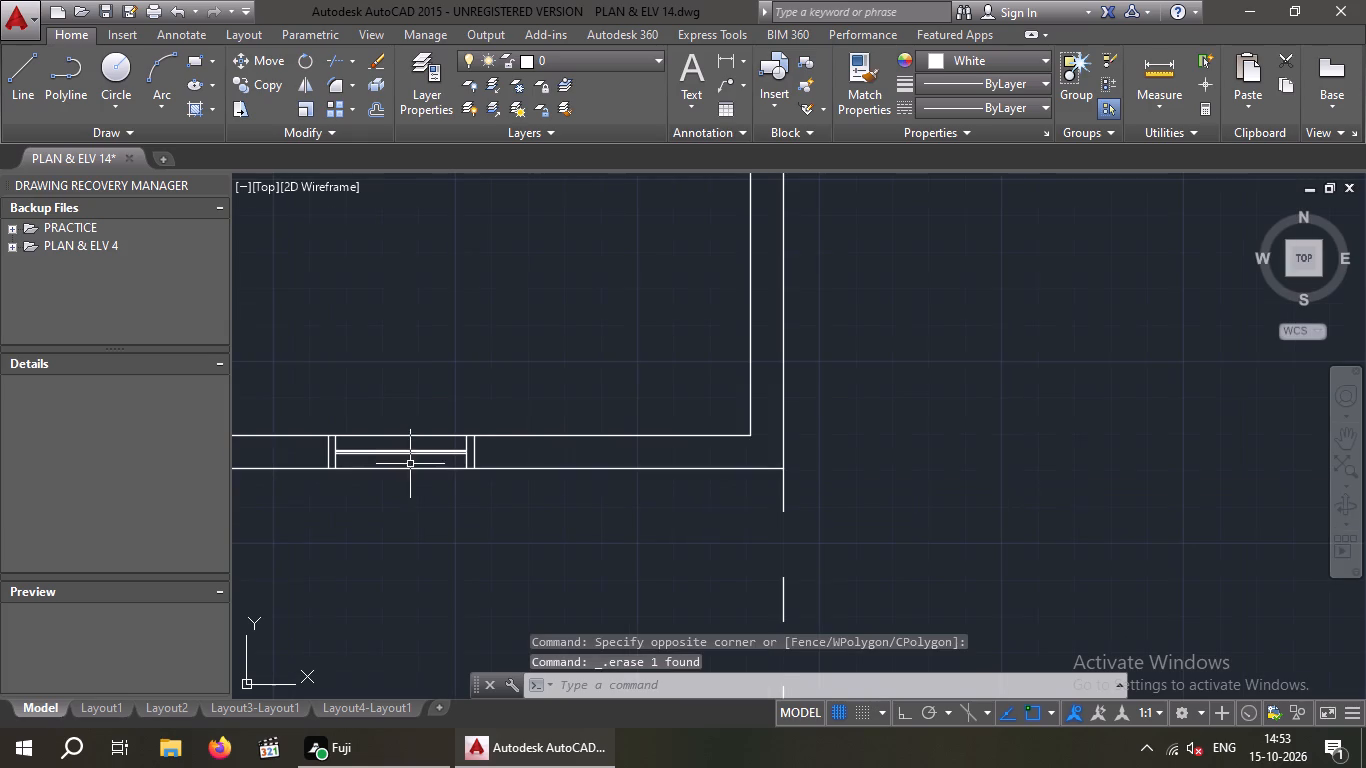
scroll(519, 331, "down", 5)
middle_click_drag(524, 344, 495, 534)
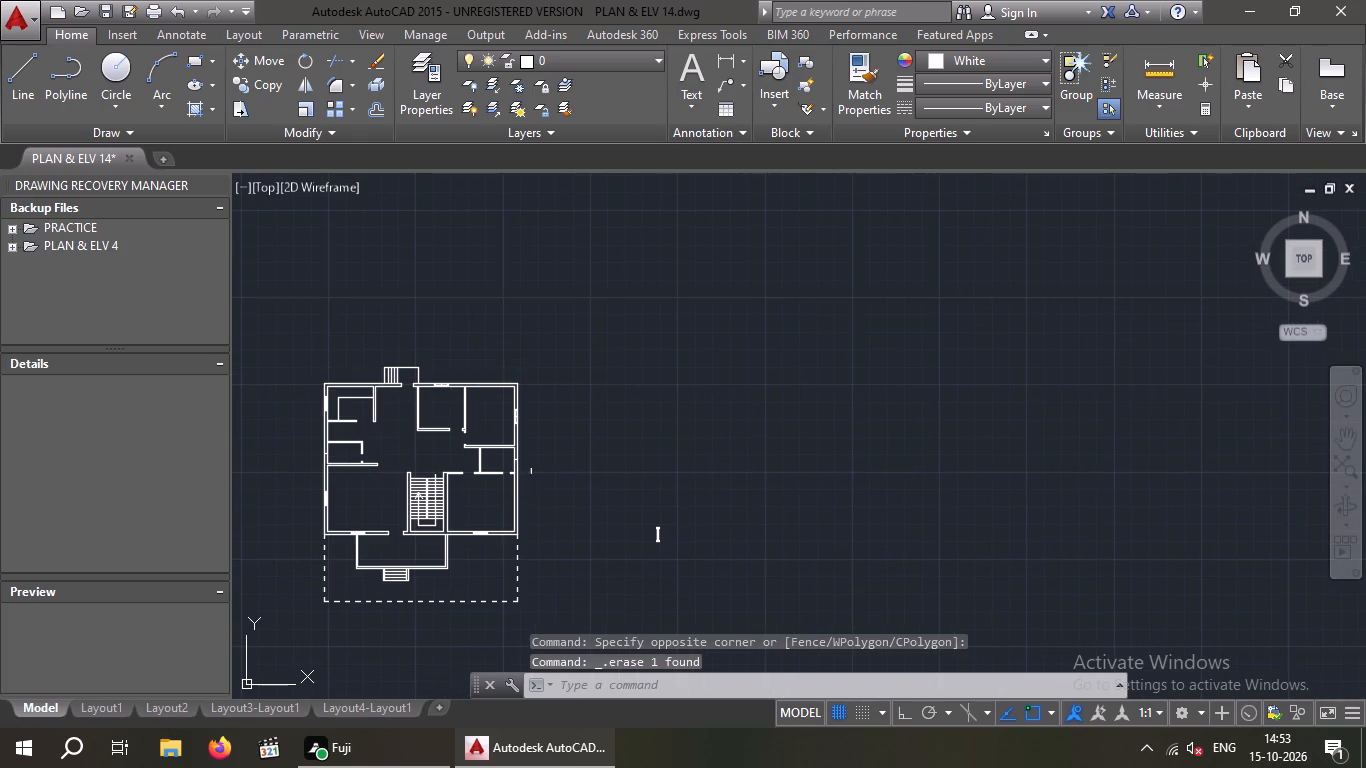
scroll(511, 470, "up", 5)
scroll(515, 425, "down", 5)
scroll(516, 334, "up", 5)
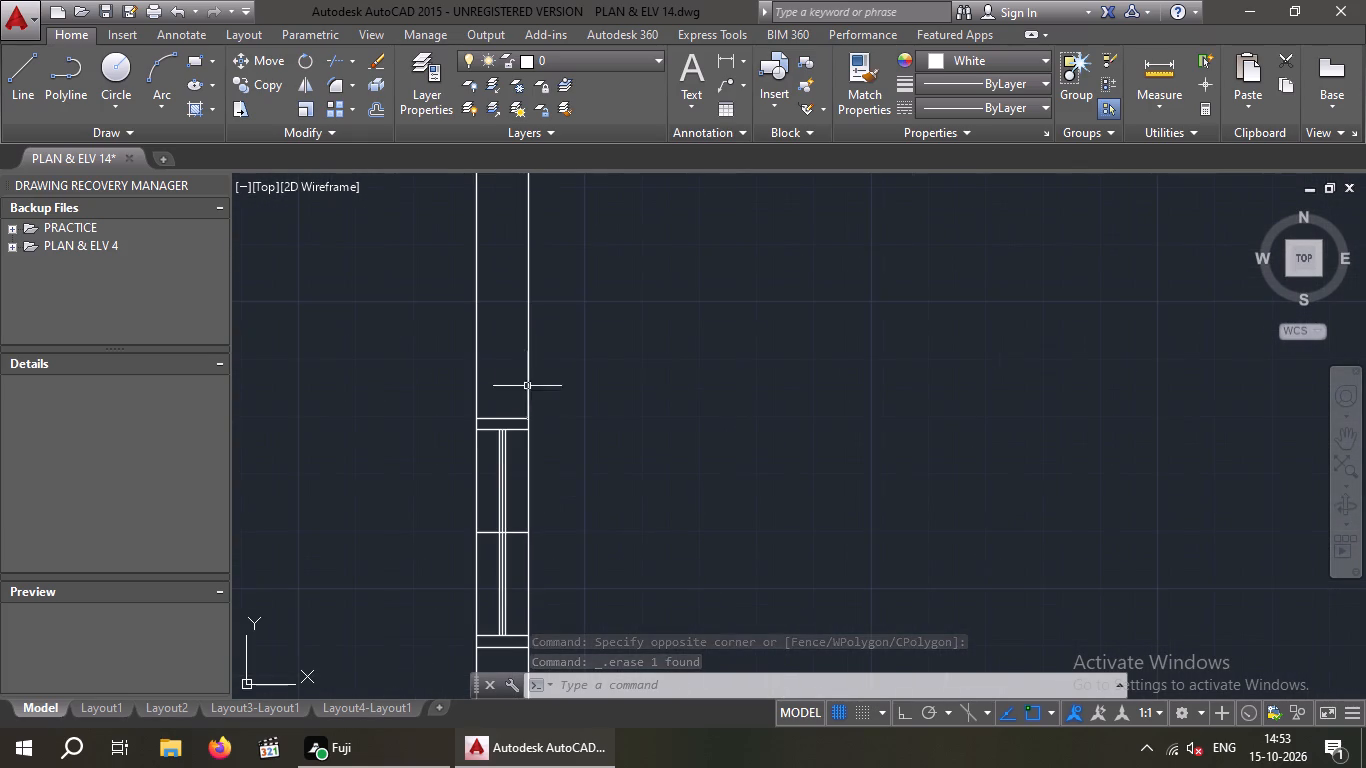
scroll(517, 562, "up", 3)
left_click_drag(532, 550, 519, 508)
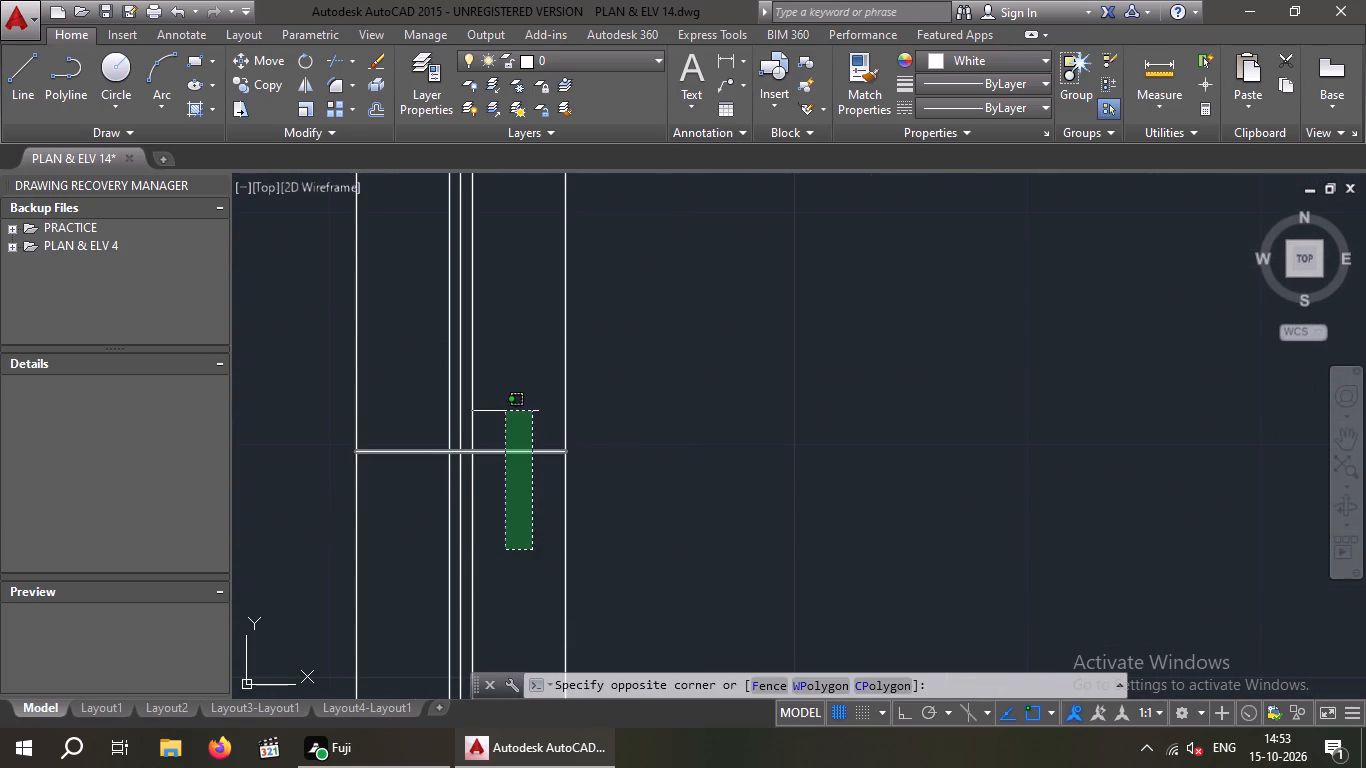
left_click(505, 411)
key("Delete")
Erase the midpoint line crossing the window in the top outer wall, right of the upper entrance steps.
scroll(497, 424, "down", 6)
scroll(426, 361, "down", 5)
scroll(308, 317, "up", 2)
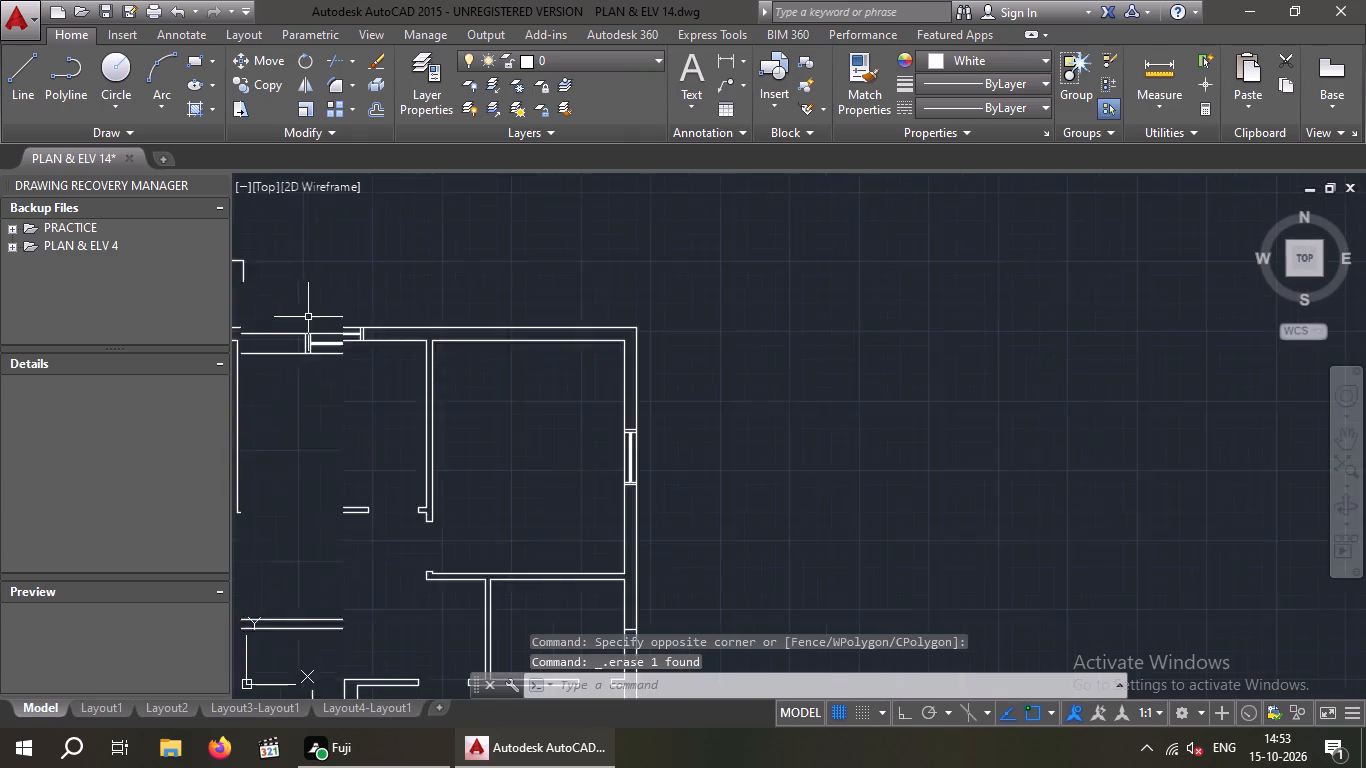
scroll(308, 317, "up", 3)
scroll(403, 393, "up", 3)
left_click_drag(459, 412, 370, 428)
left_click(344, 432)
key("Delete")
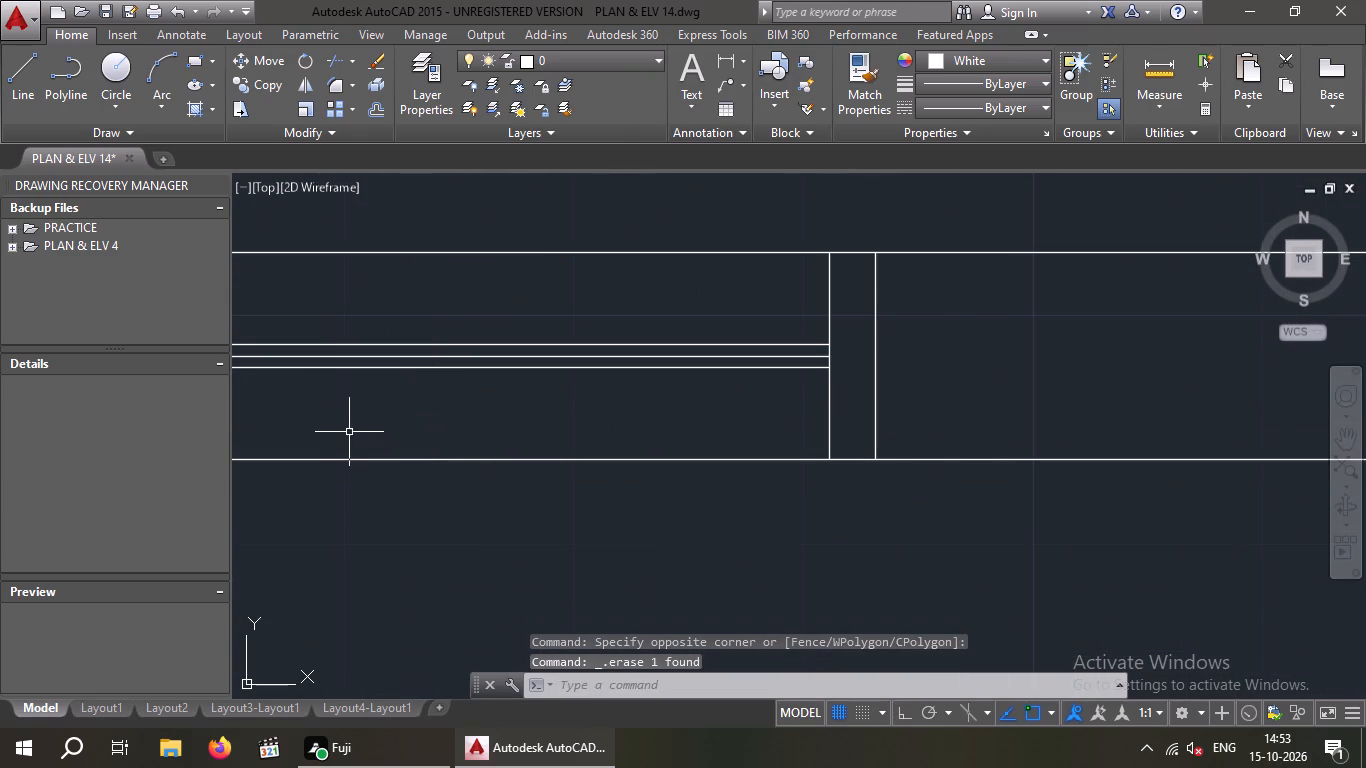
Erase the midpoint line crossing the window in the upper-left room's left outer wall.
scroll(351, 435, "down", 10)
scroll(265, 463, "up", 3)
middle_click_drag(330, 460, 733, 430)
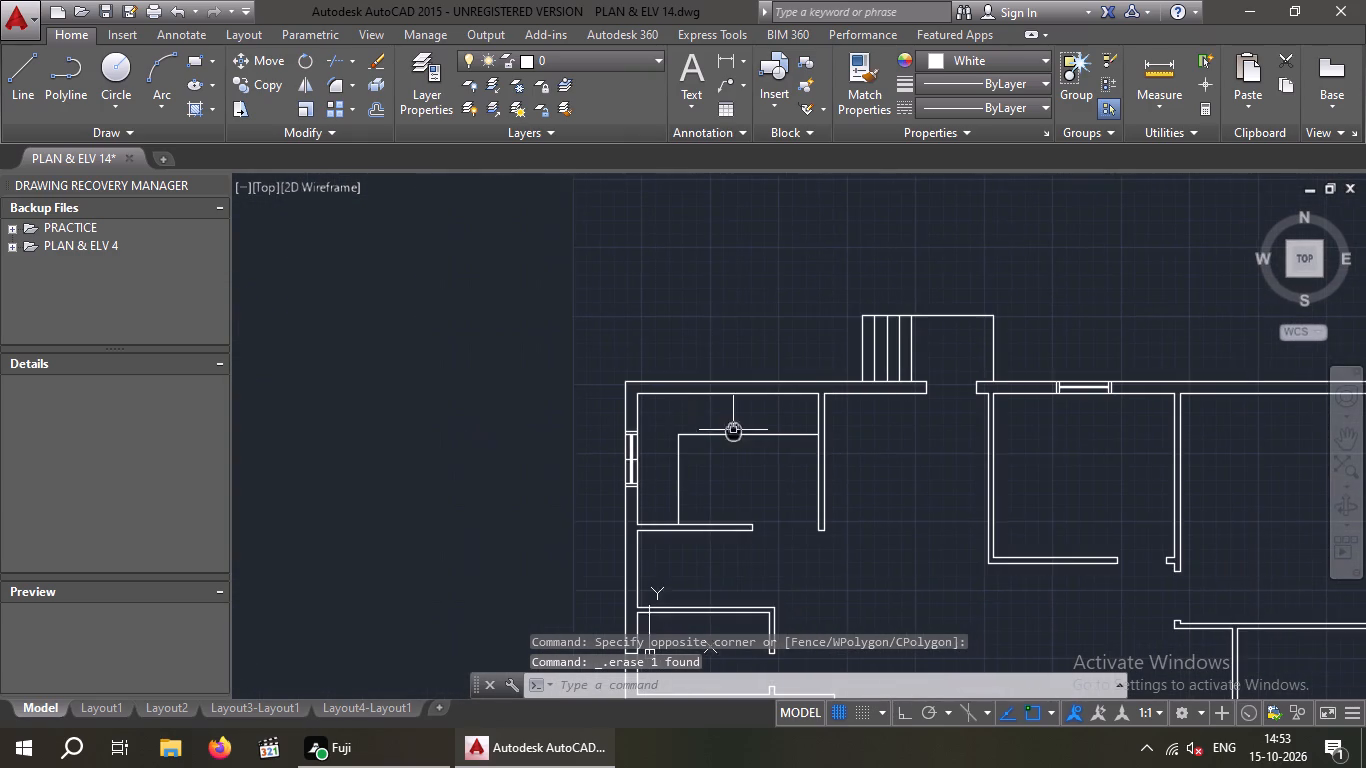
scroll(607, 458, "up", 5)
scroll(750, 487, "up", 3)
left_click_drag(883, 528, 812, 470)
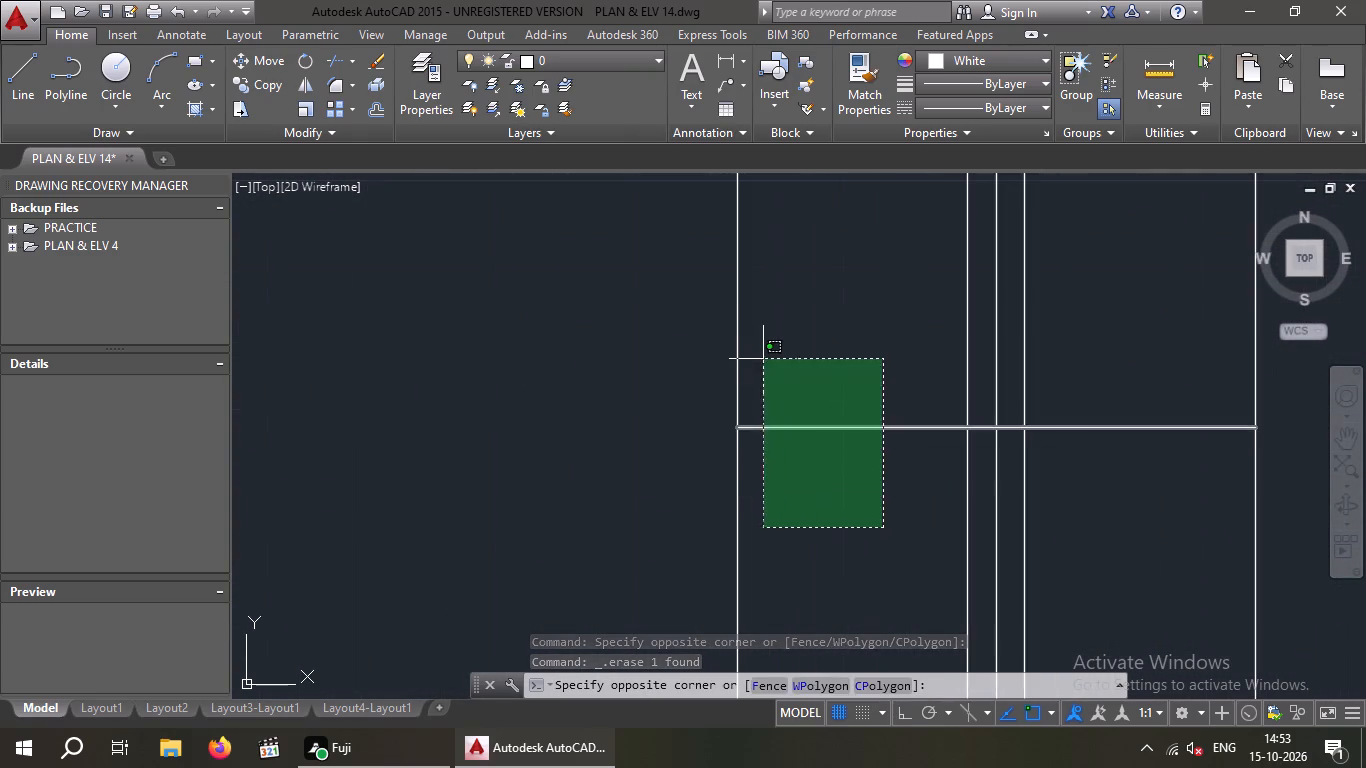
left_click(762, 353)
key("Delete")
Offset the lower inner end line of the loose vertical window symbol beside the plan 2' upward.
scroll(755, 382, "down", 8)
middle_click_drag(629, 429, 493, 367)
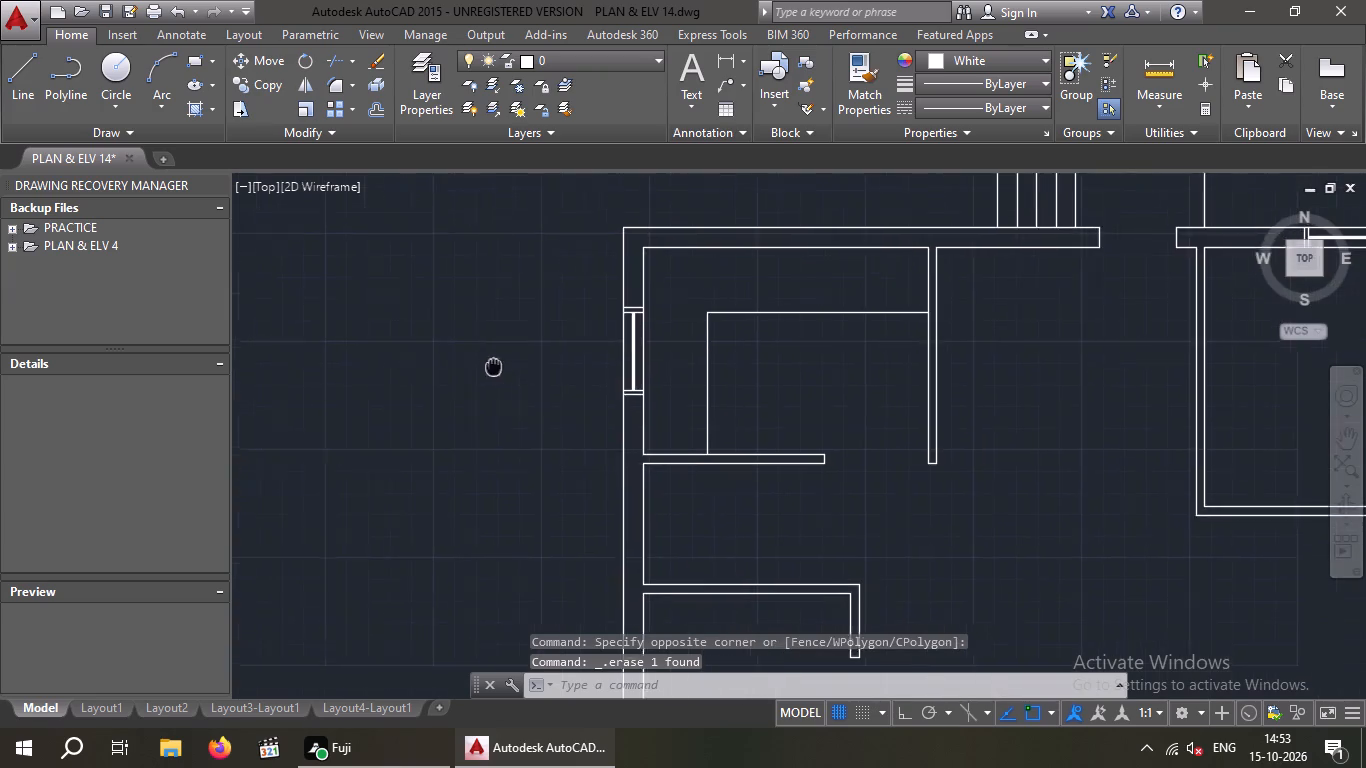
scroll(487, 353, "down", 4)
scroll(526, 405, "up", 4)
scroll(520, 401, "down", 4)
scroll(531, 401, "up", 2)
scroll(540, 400, "down", 2)
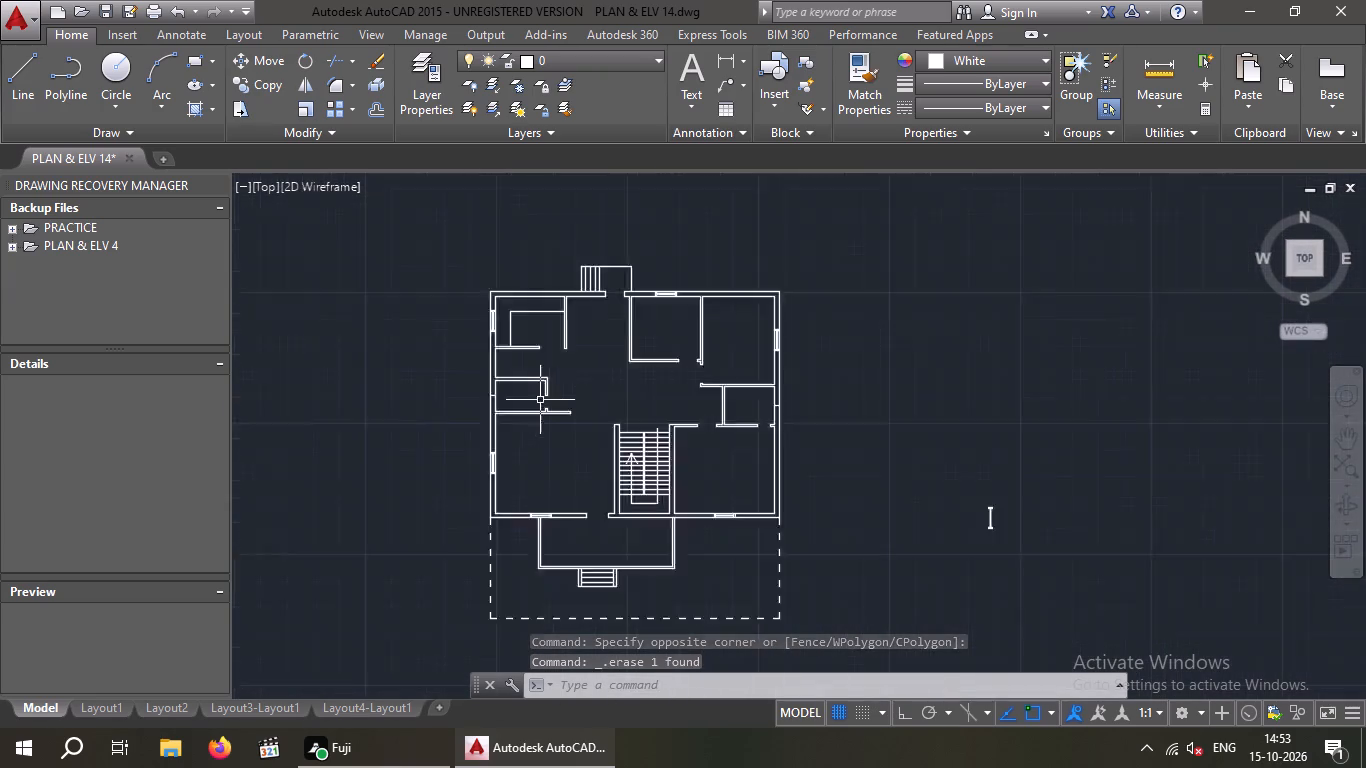
scroll(540, 400, "down", 1)
scroll(726, 462, "up", 6)
middle_click_drag(610, 391, 576, 487)
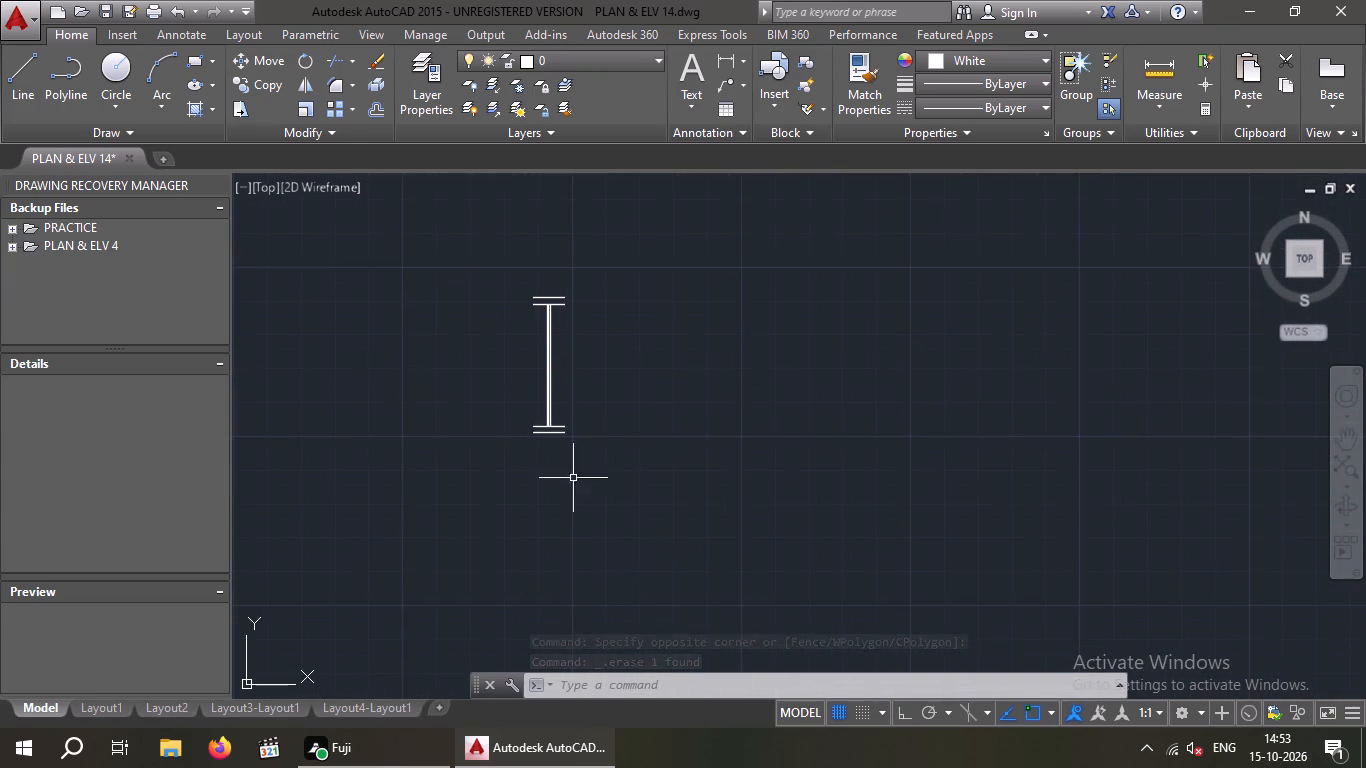
scroll(552, 420, "up", 3)
scroll(558, 441, "down", 1)
middle_click_drag(558, 443, 548, 520)
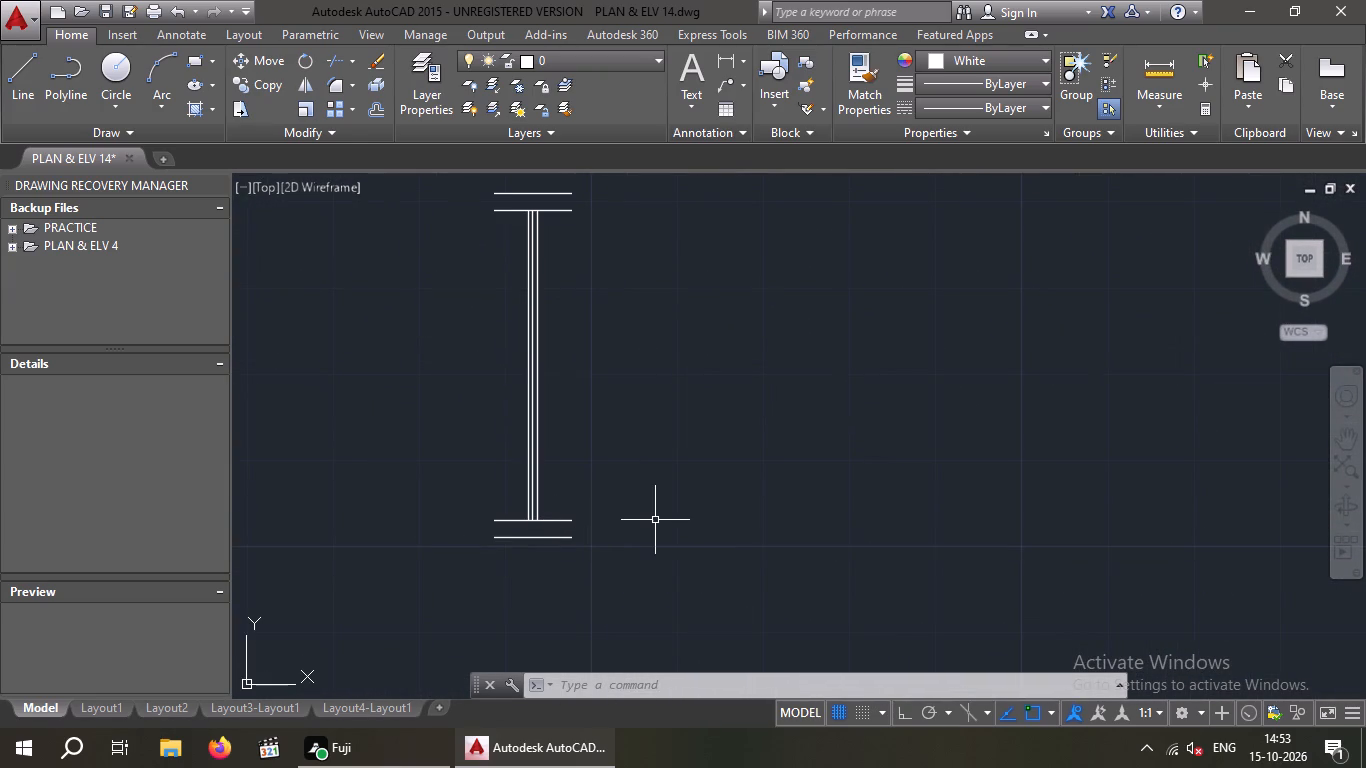
key("Escape")
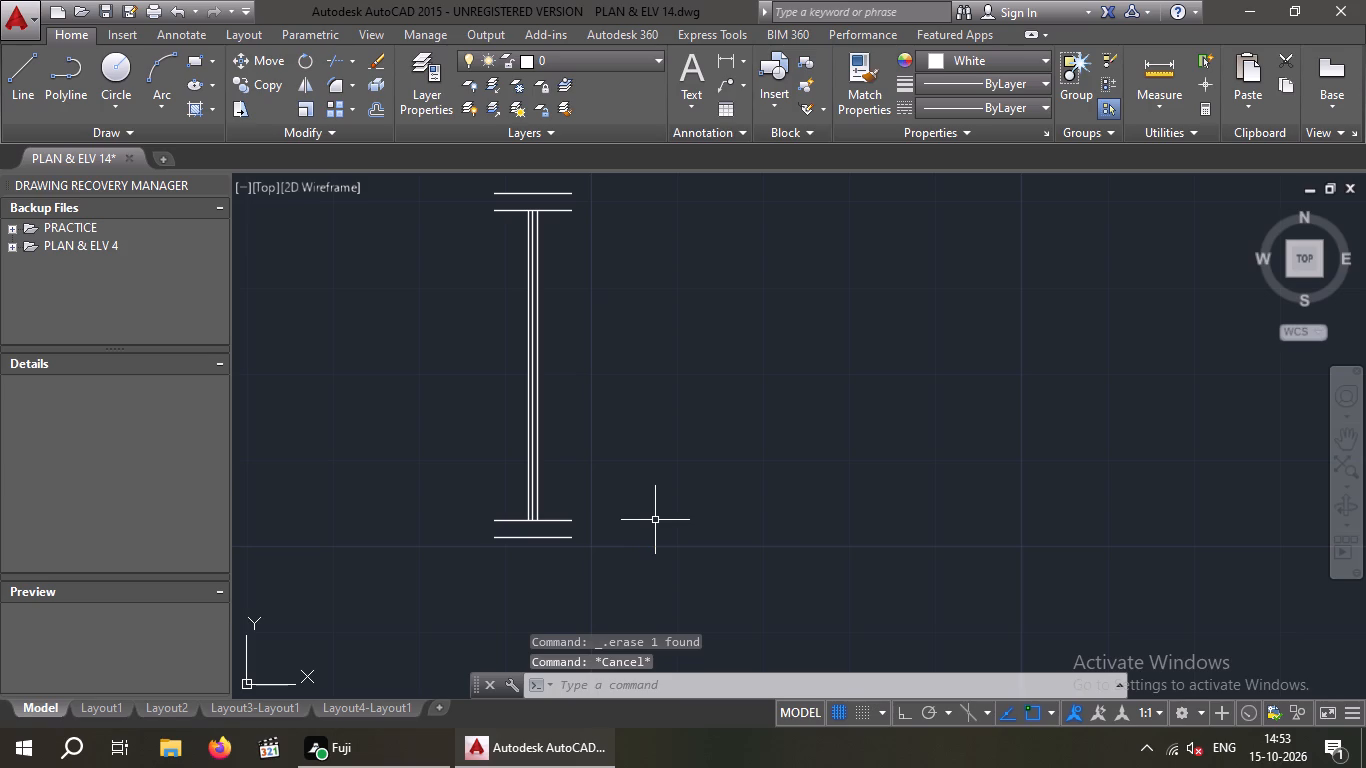
key("o")
key("Return")
key("2")
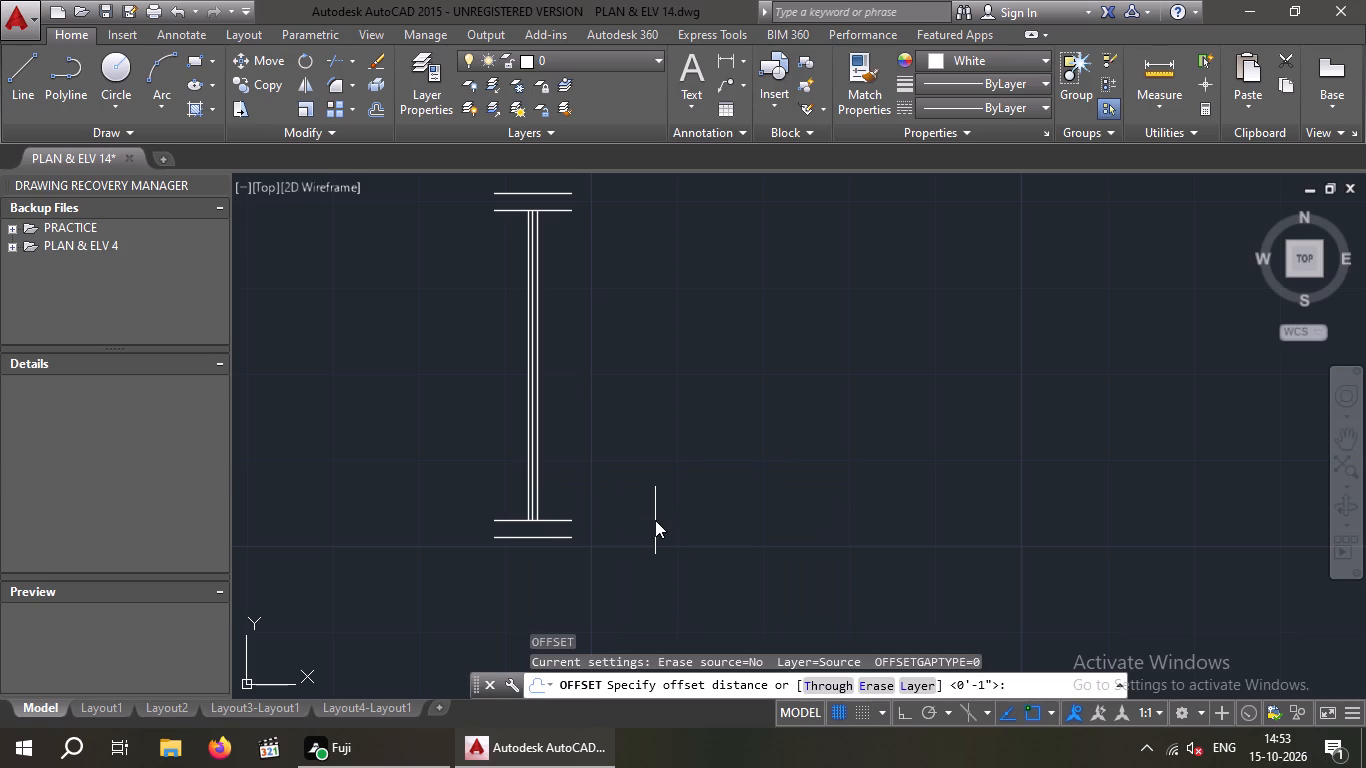
key("apostrophe")
key("Return")
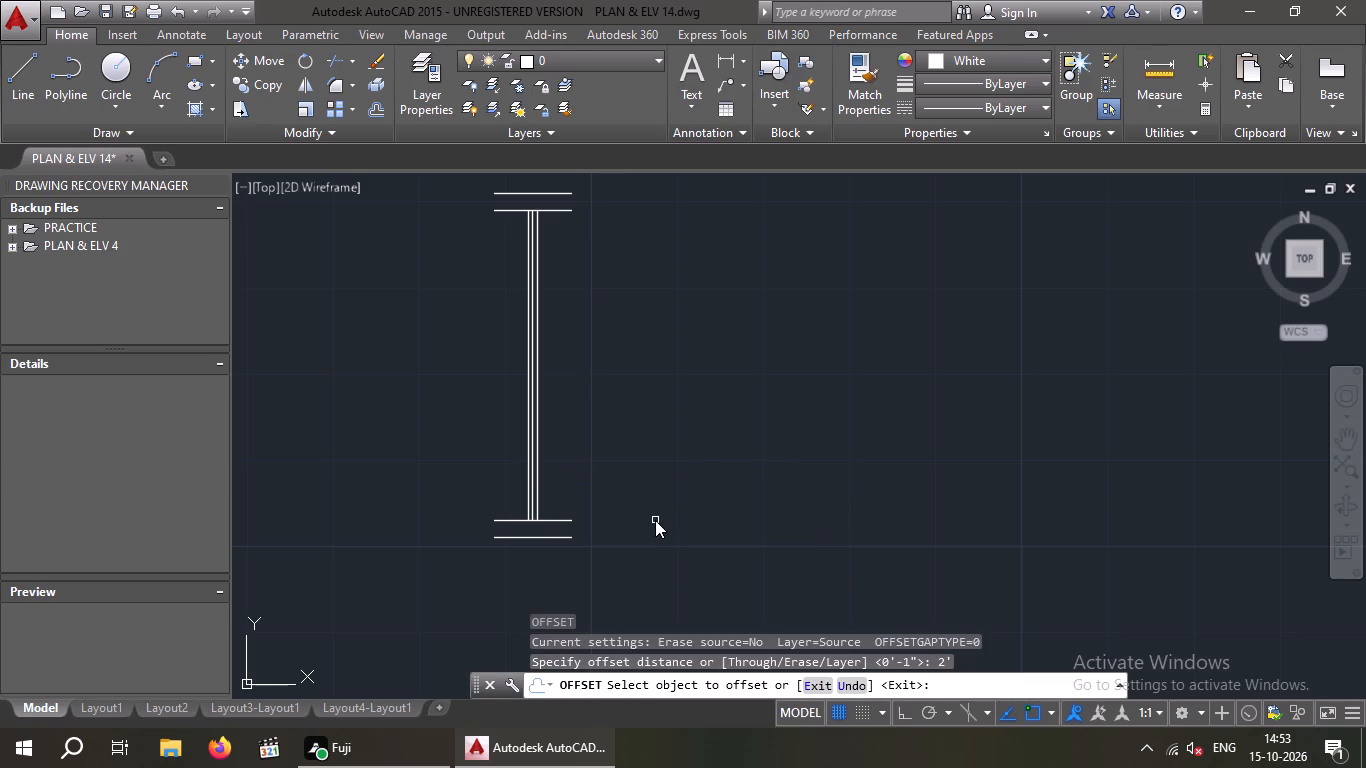
left_click_drag(554, 522, 554, 496)
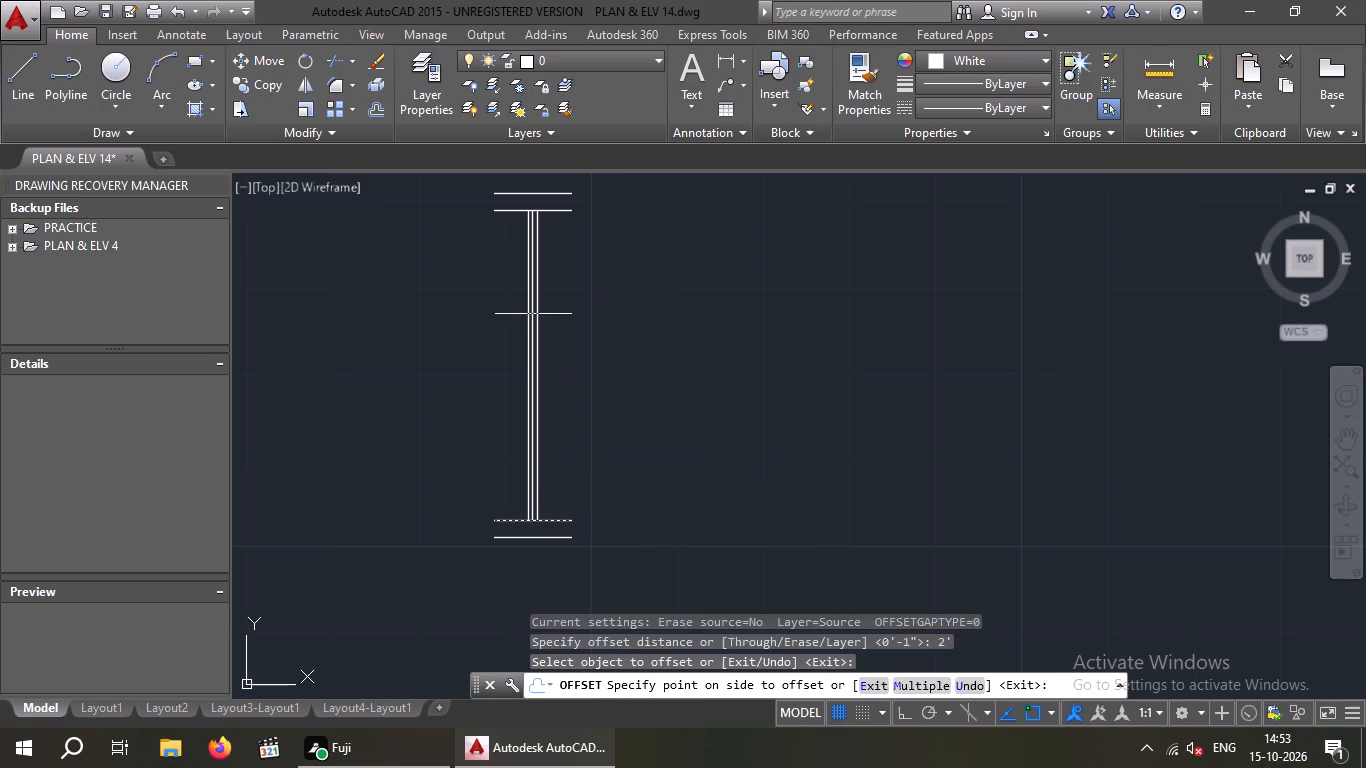
left_click(564, 373)
key("Escape")
key("Escape")
Offset the new crossing line in the vertical window symbol 2" upward to form its upper end pair.
key("o")
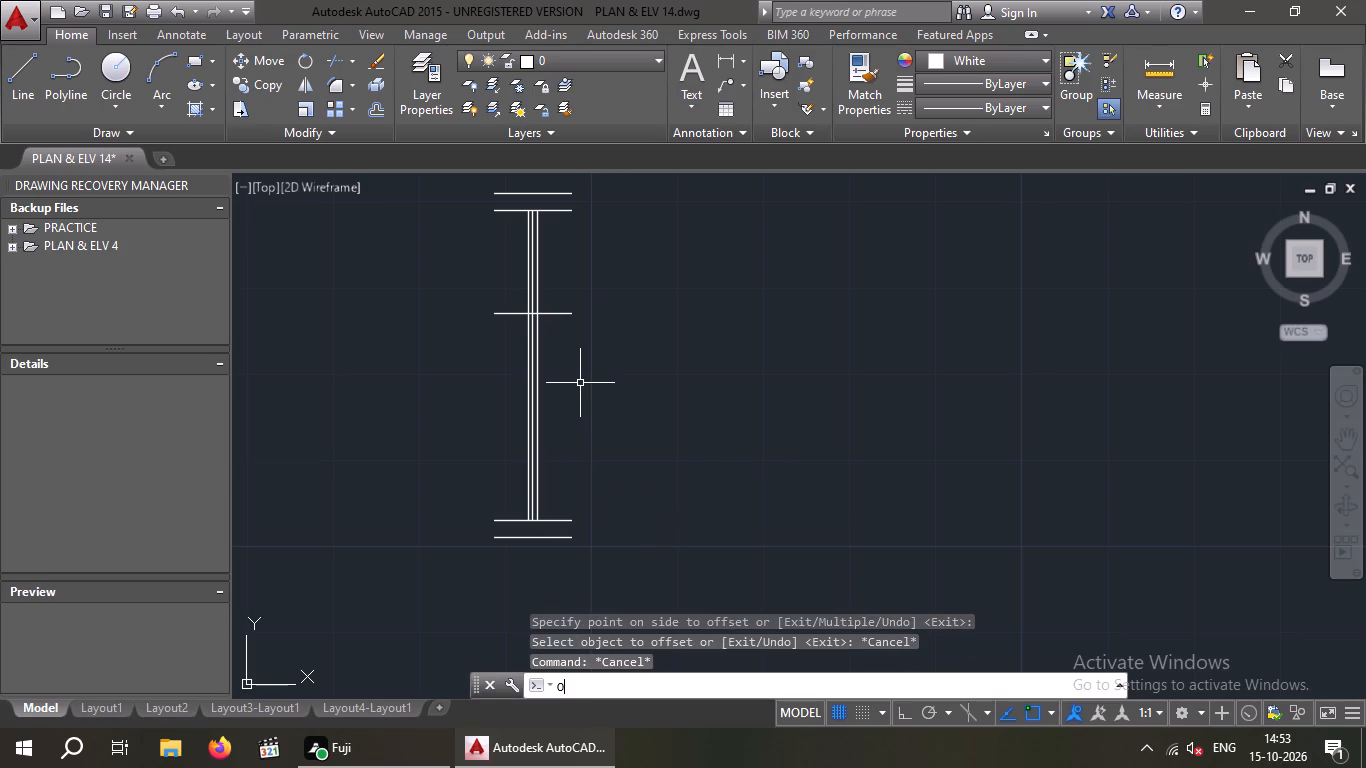
key("Return")
key("2")
key("shift+quotedbl")
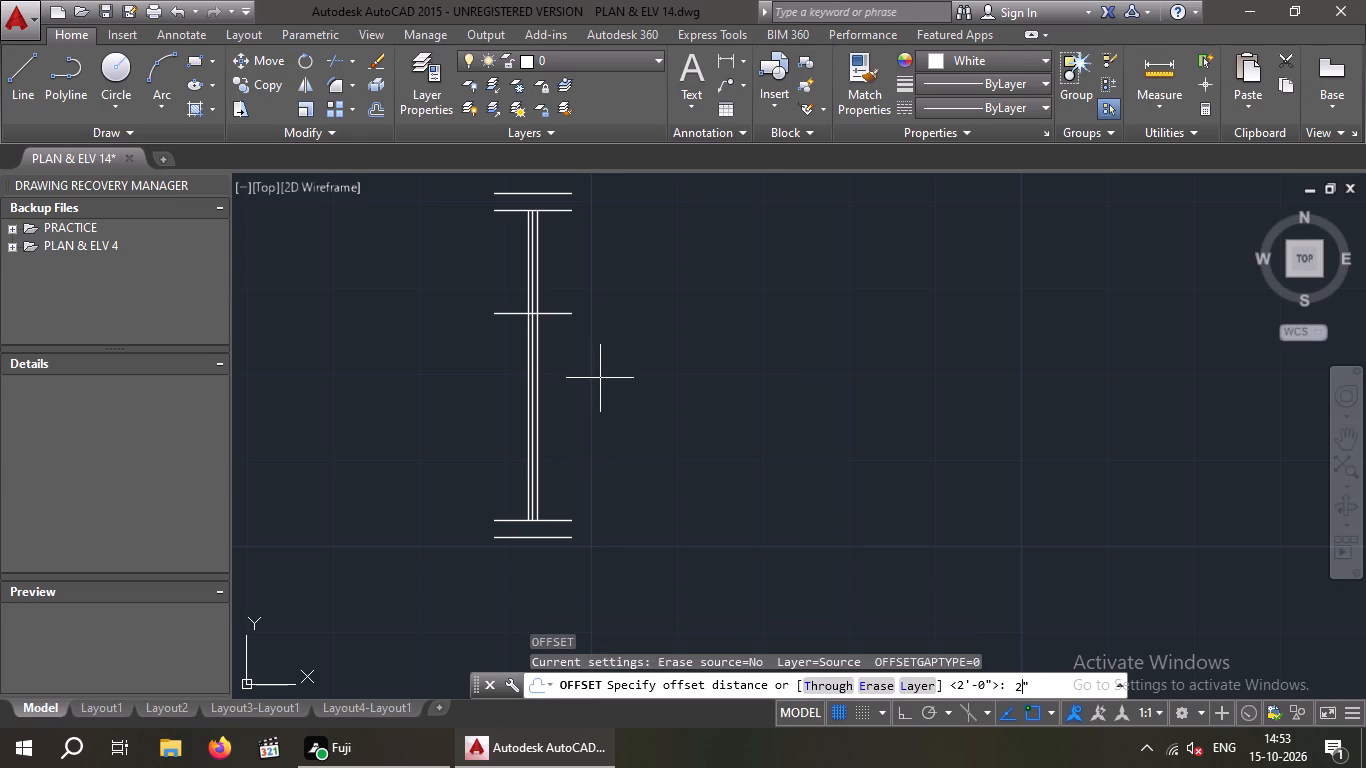
key("Return")
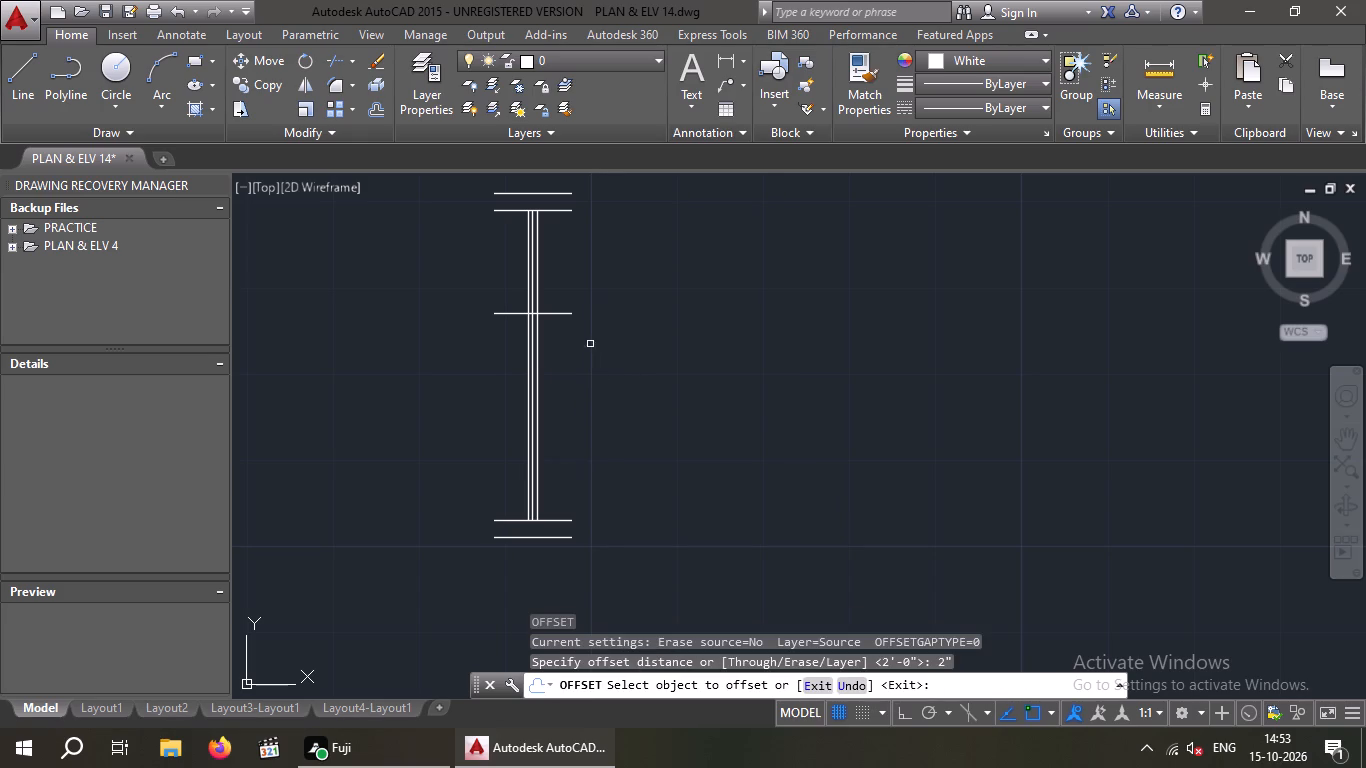
left_click_drag(550, 314, 552, 301)
left_click(569, 255)
key("Escape")
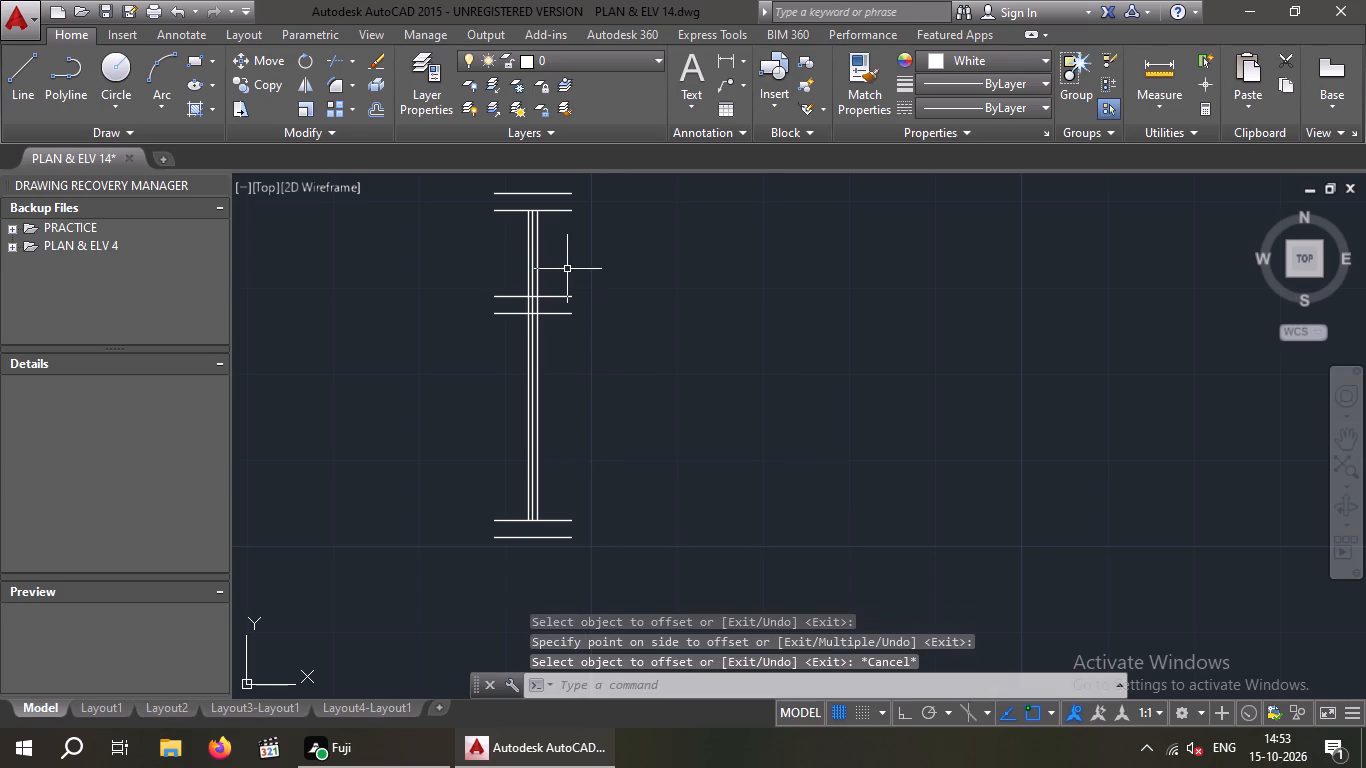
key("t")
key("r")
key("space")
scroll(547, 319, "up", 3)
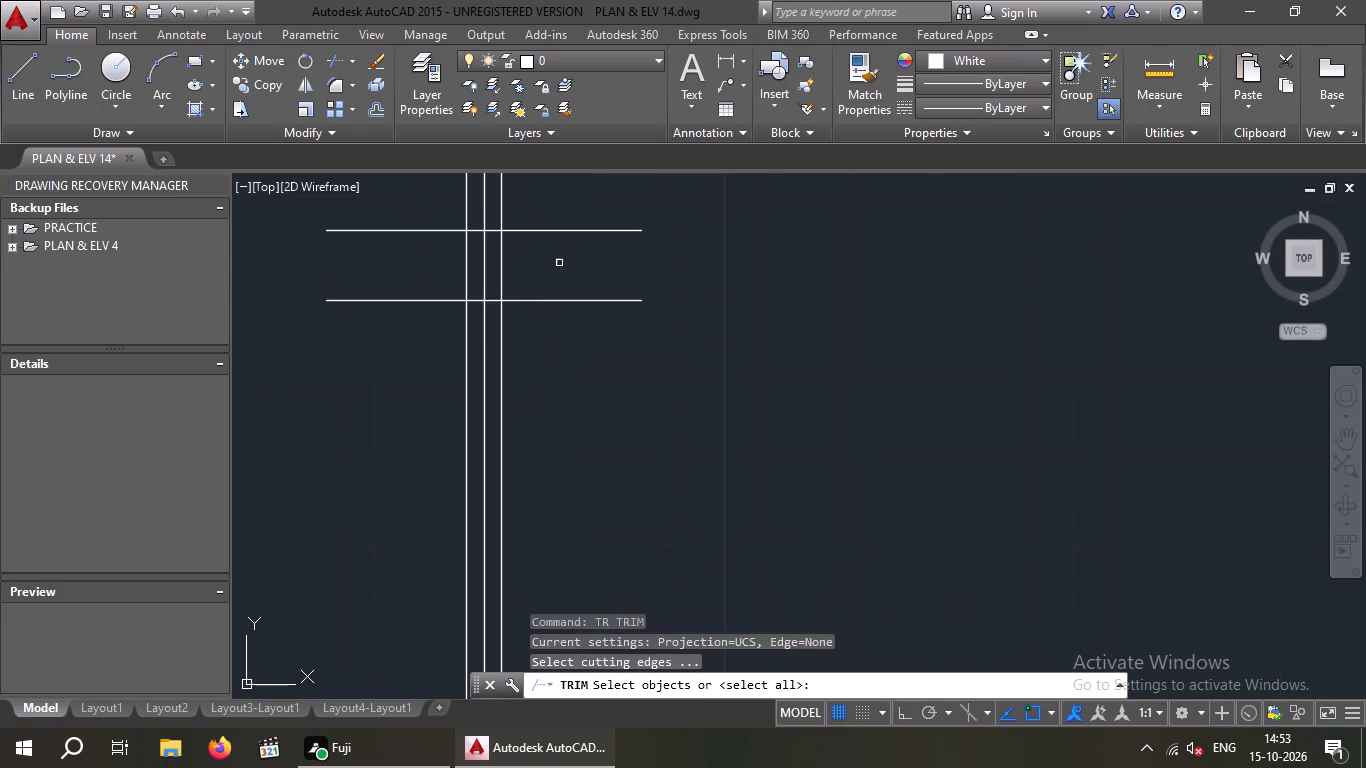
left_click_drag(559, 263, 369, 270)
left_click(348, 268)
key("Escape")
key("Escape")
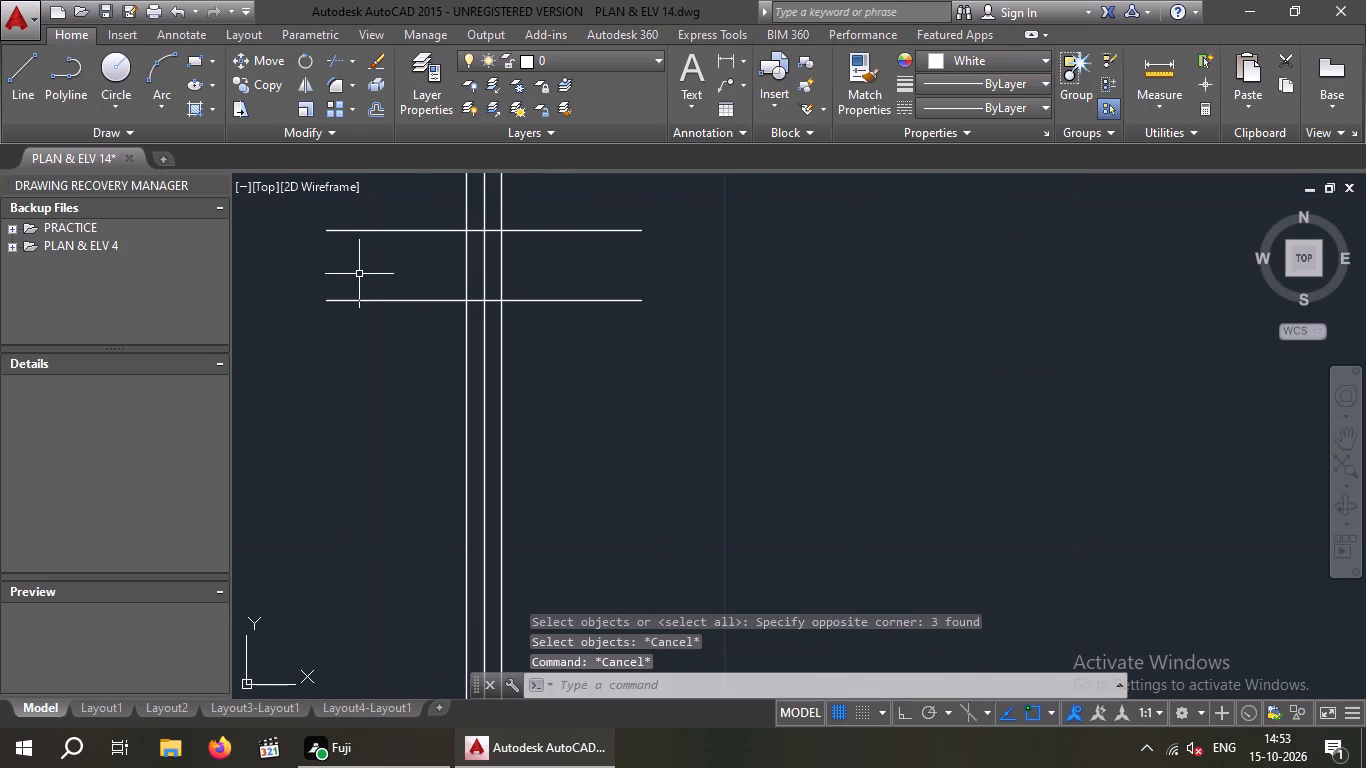
Trim the three vertical glass lines between the two new end lines of the window symbol.
type("TR")
key("space")
key("space")
left_click_drag(553, 248, 485, 272)
left_click(425, 271)
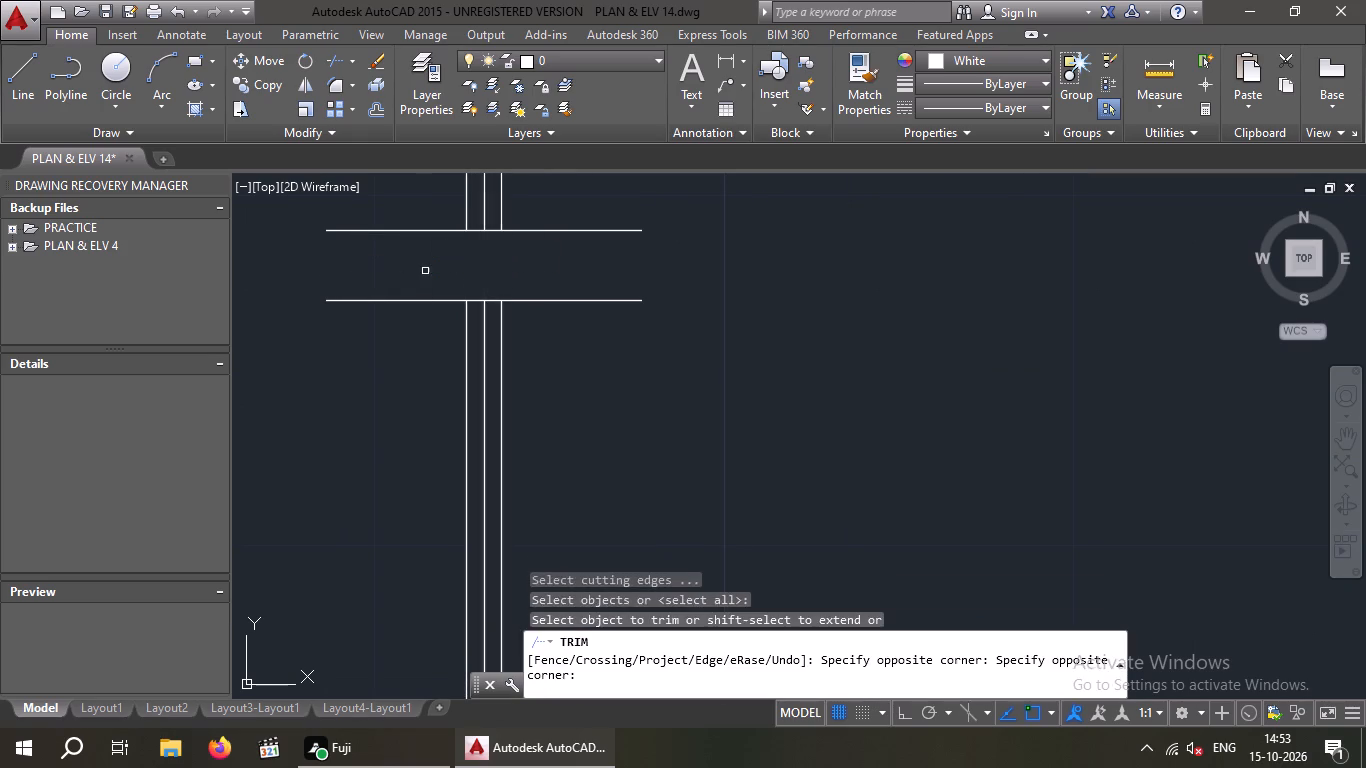
Erase the three leftover glass line segments above the shortened 2' window symbol.
scroll(430, 274, "down", 1)
middle_click_drag(518, 226, 530, 434)
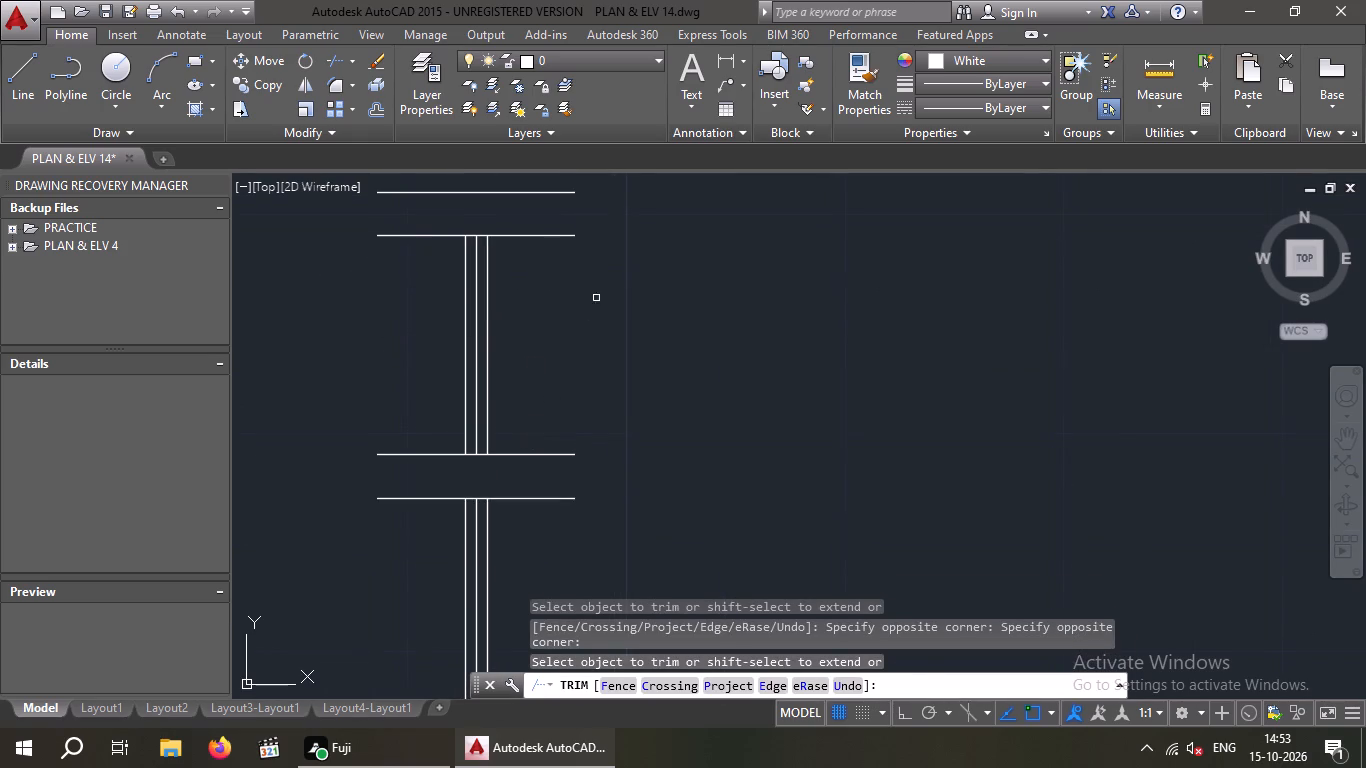
left_click_drag(596, 292, 458, 333)
left_click(395, 335)
key("Escape")
left_click_drag(603, 306, 395, 361)
left_click(366, 359)
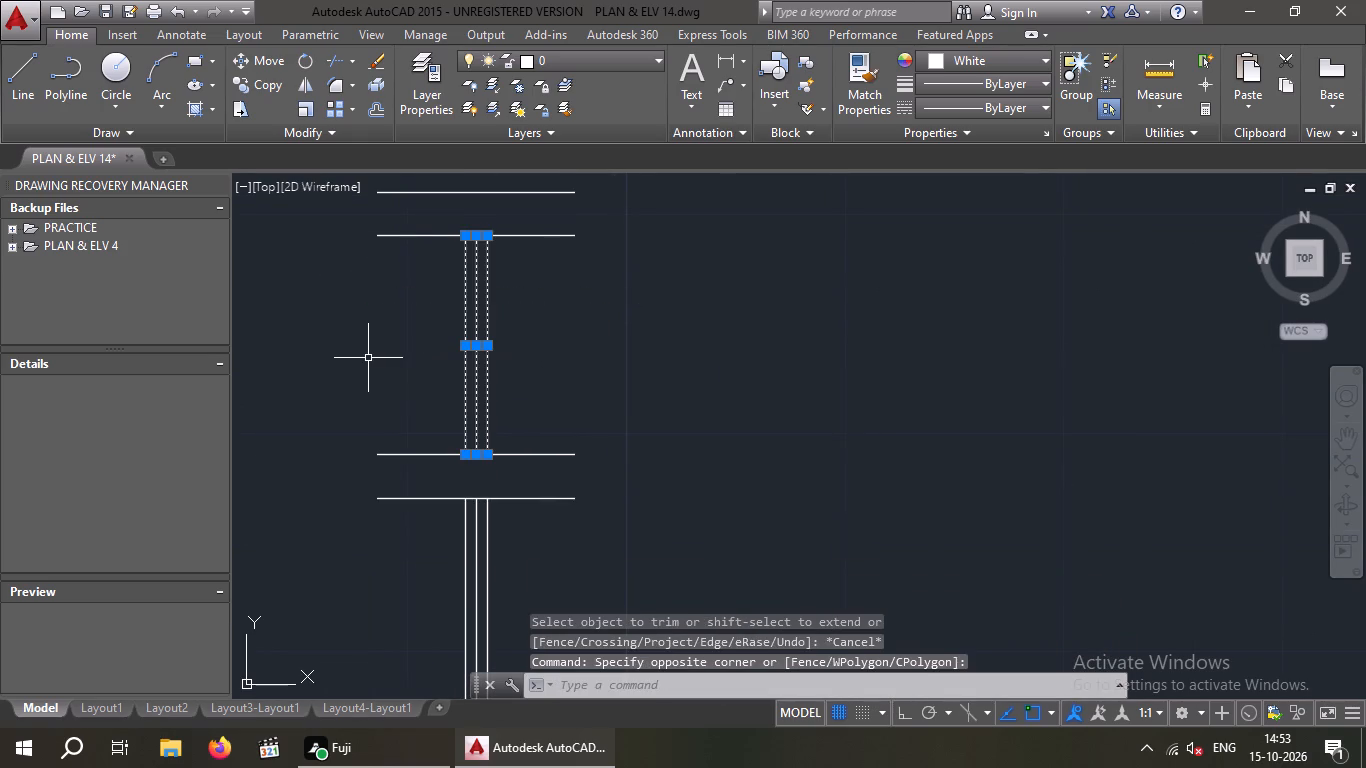
key("Delete")
Copy the 2' vertical window symbol from its glass midpoint onto the midpoint line in the small middle-right room's outer wall.
scroll(374, 358, "down", 2)
left_click(338, 358)
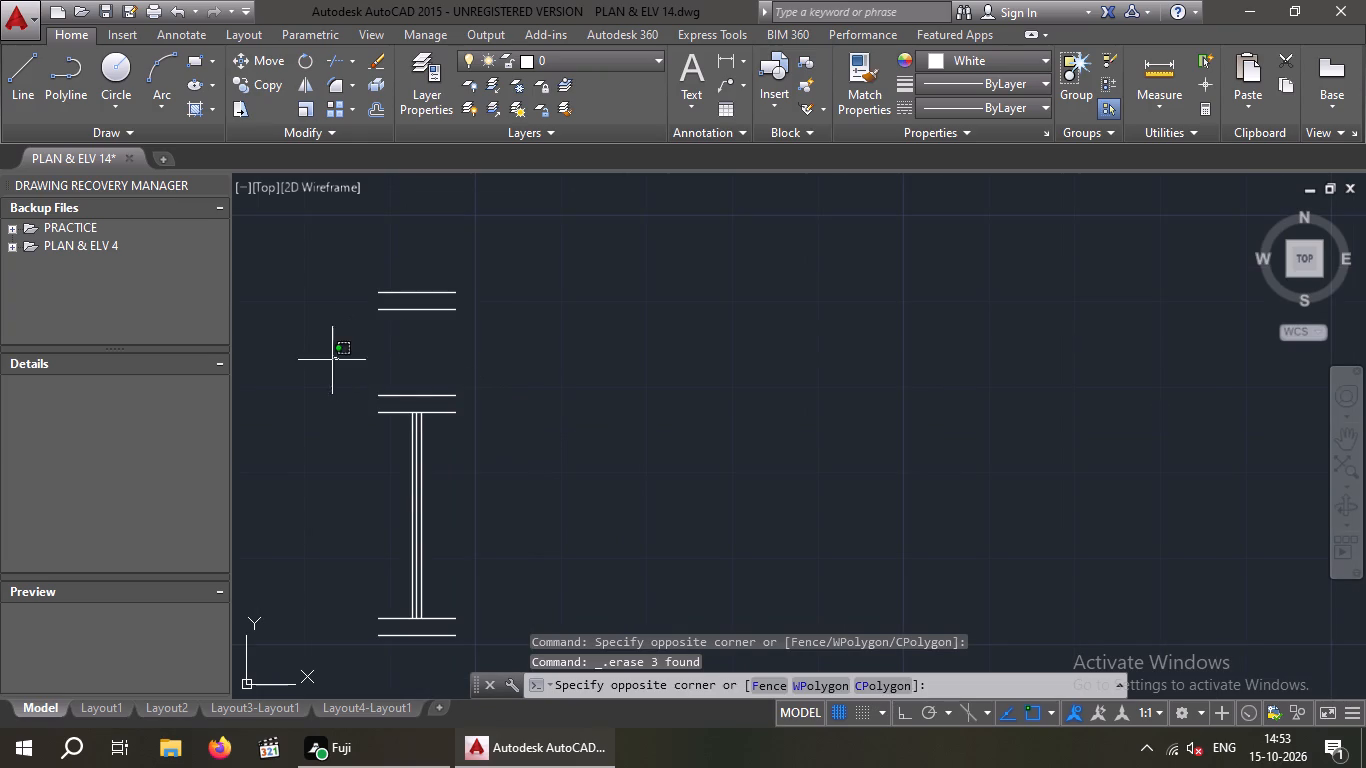
left_click(518, 668)
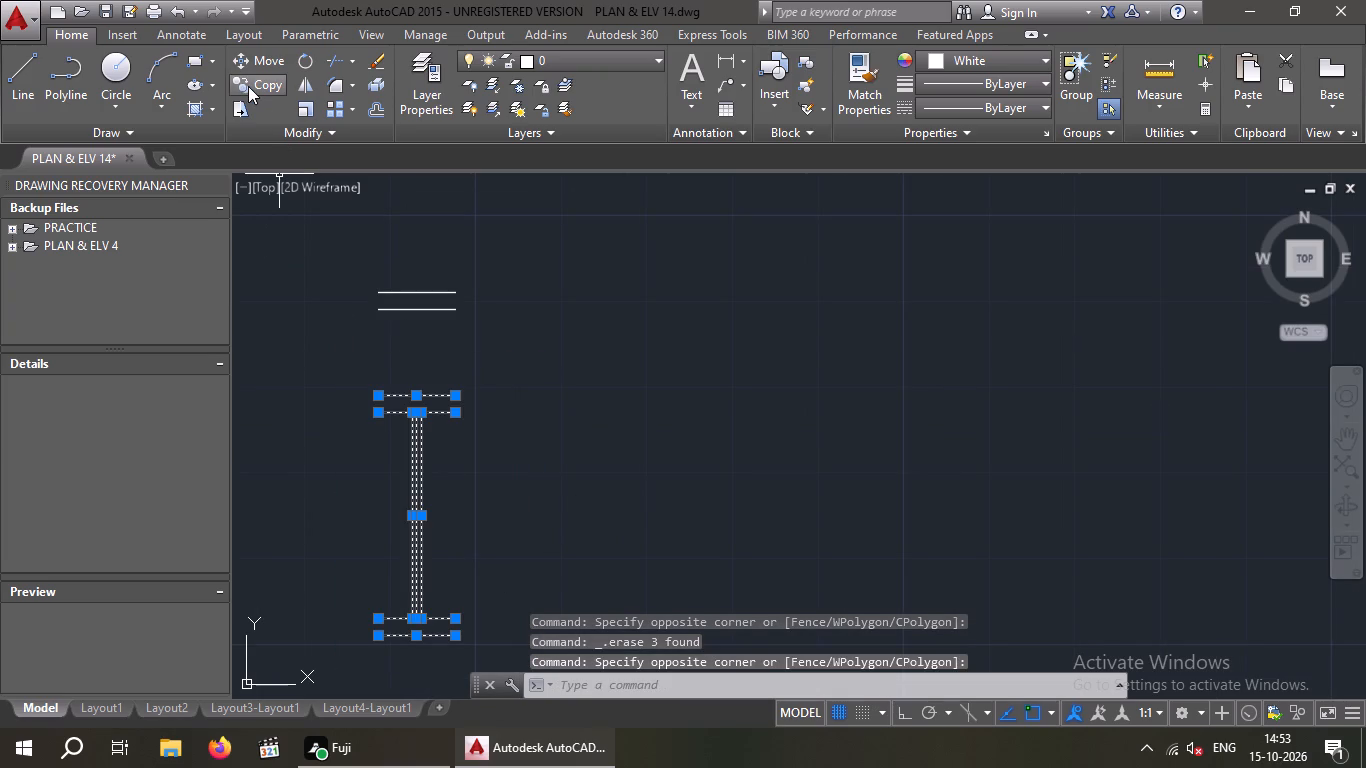
left_click(248, 86)
scroll(426, 528, "up", 2)
left_click(400, 505)
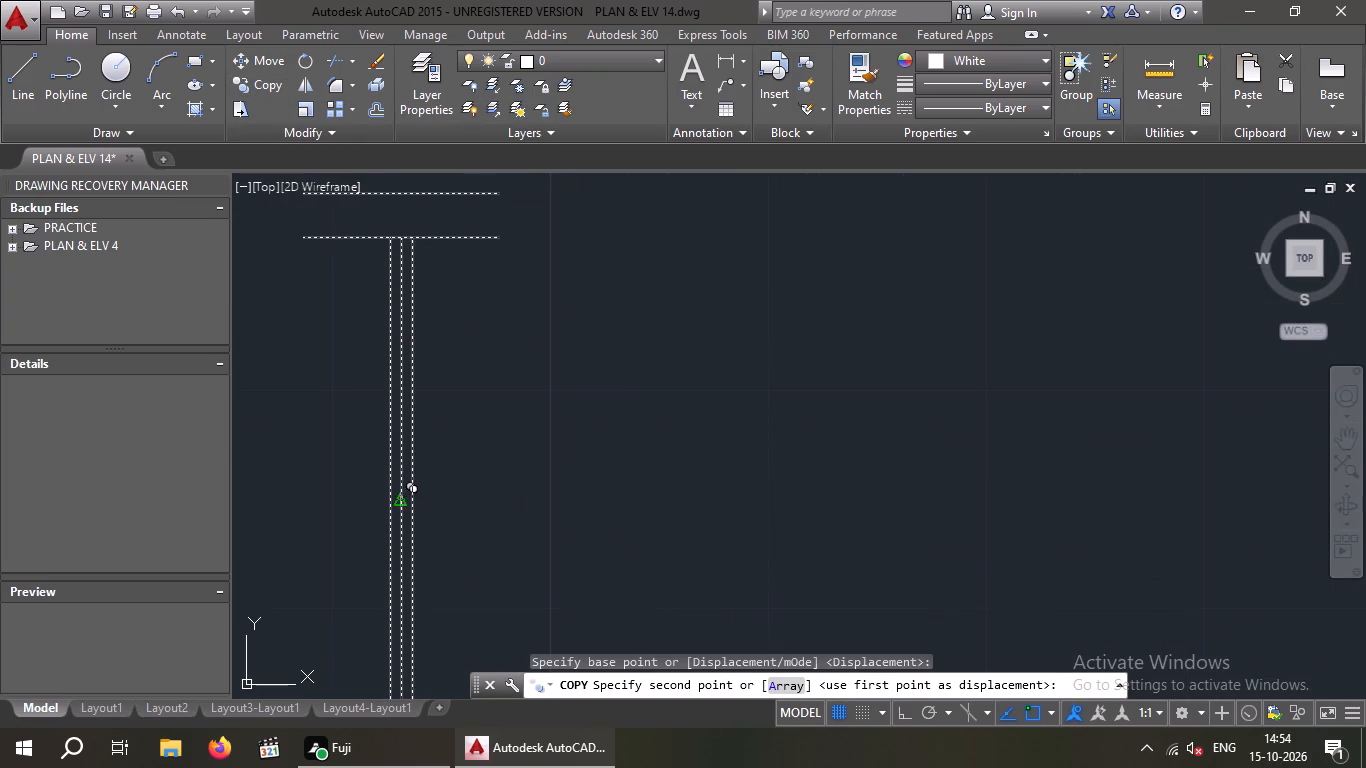
scroll(401, 505, "down", 7)
middle_click_drag(403, 507, 561, 596)
scroll(424, 477, "down", 3)
middle_click_drag(424, 477, 518, 514)
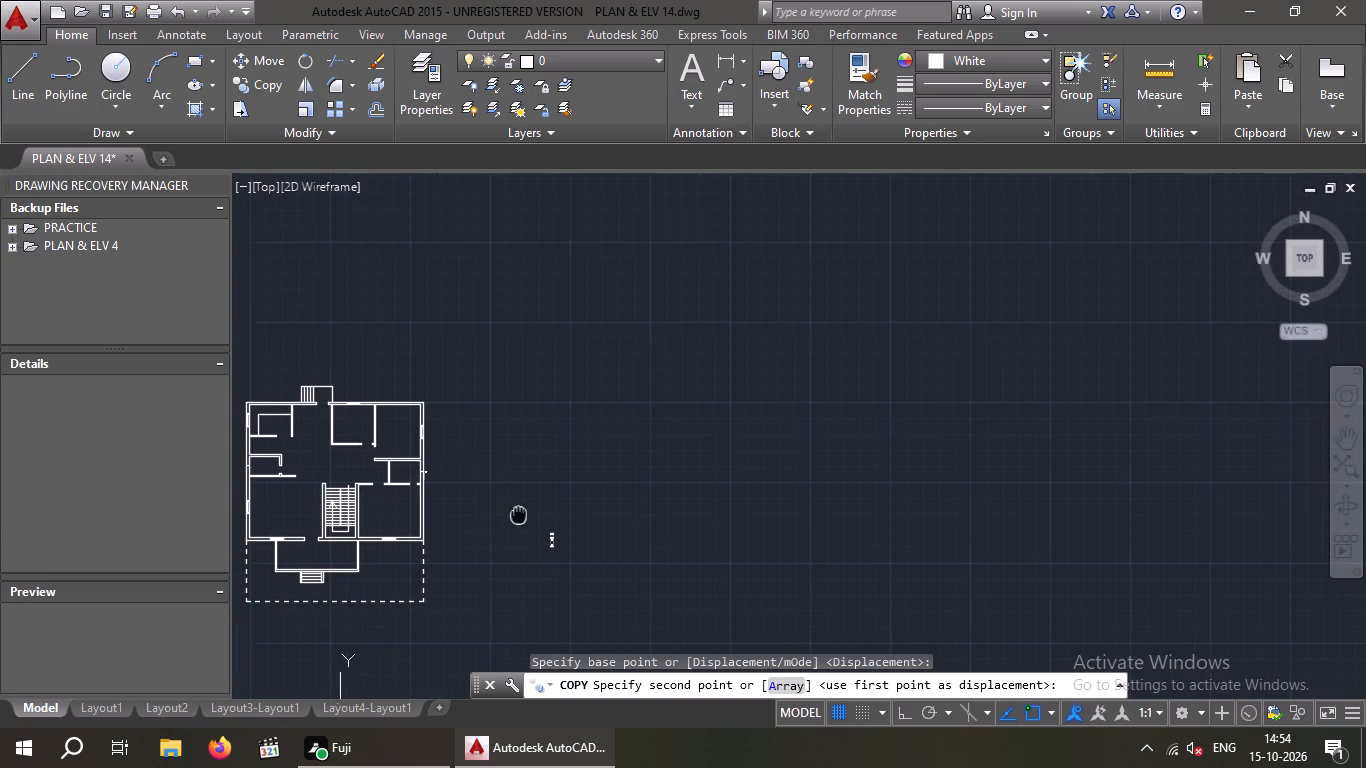
scroll(413, 493, "up", 5)
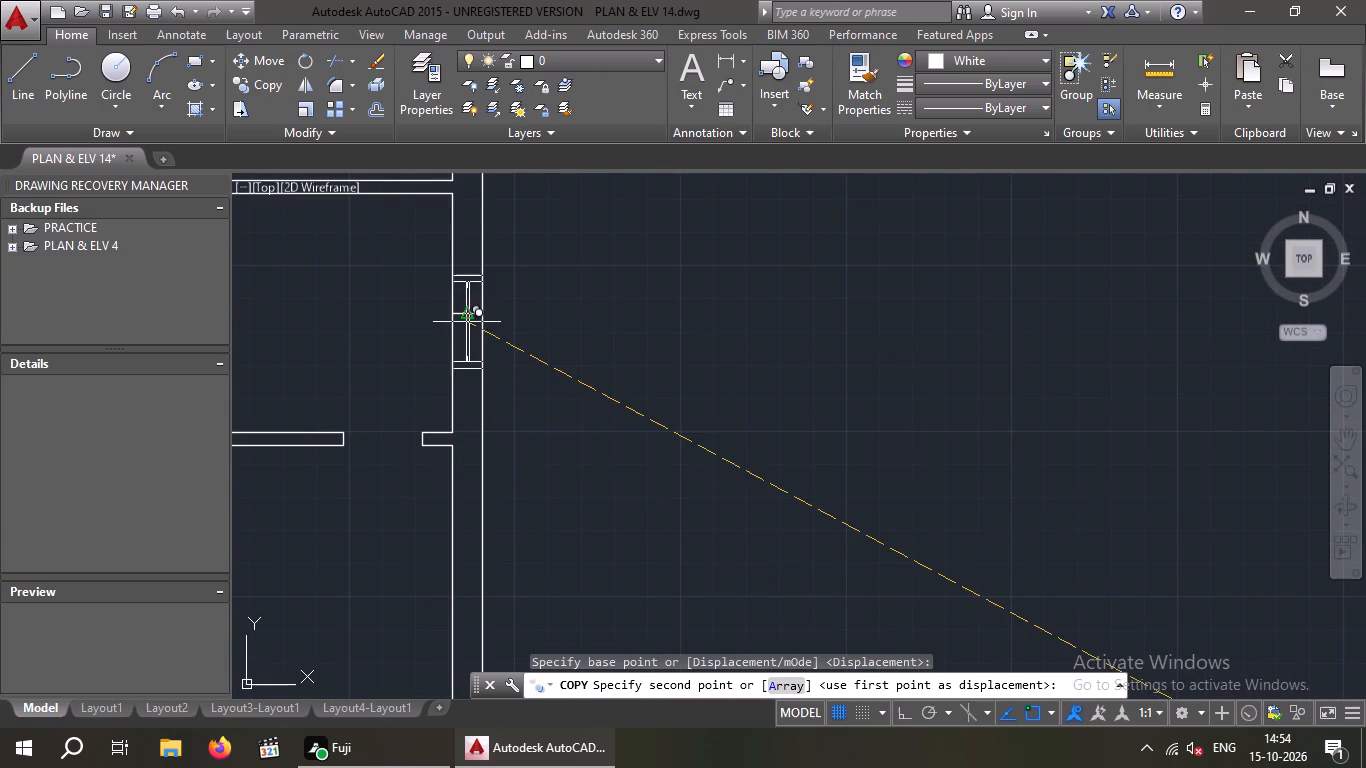
scroll(465, 316, "up", 3)
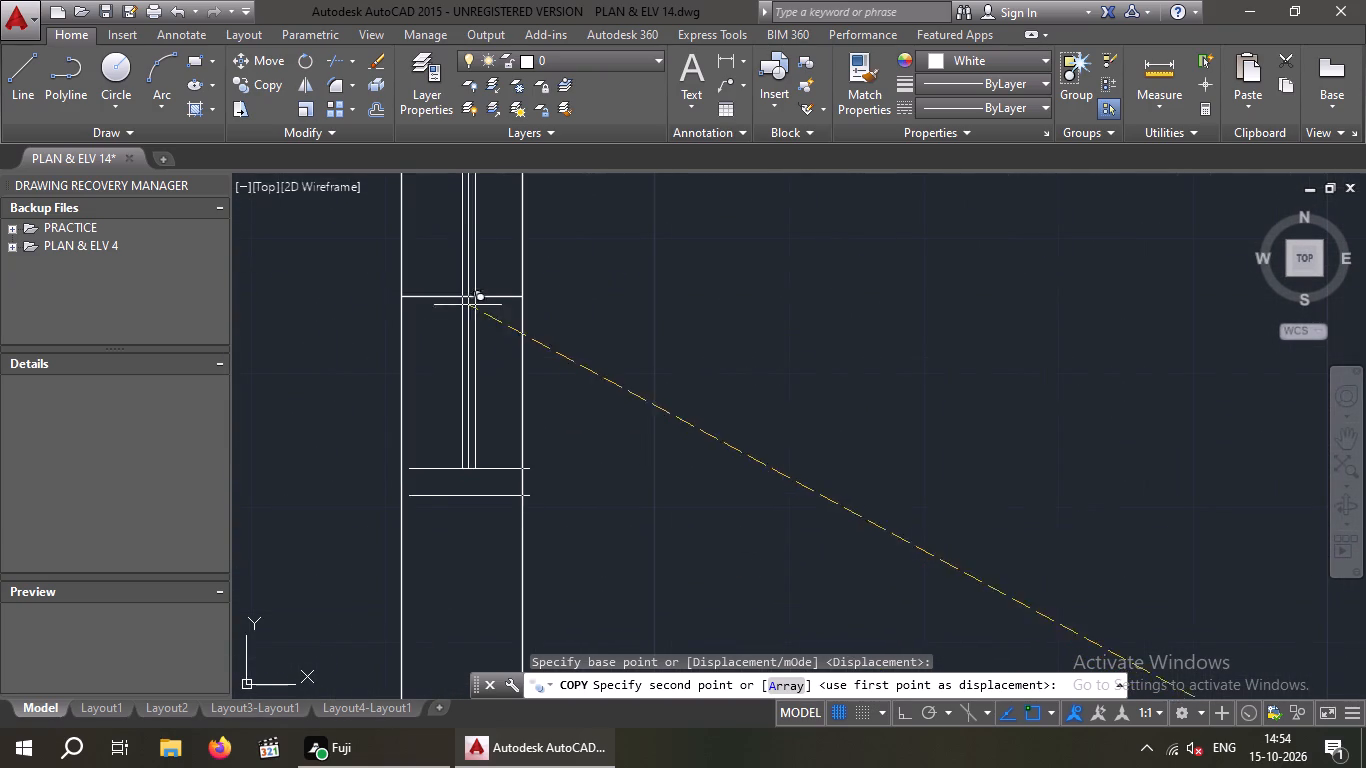
left_click(460, 296)
Place another copy of the 2' window on the midpoint line in the small middle-left room's left outer wall.
scroll(461, 317, "down", 6)
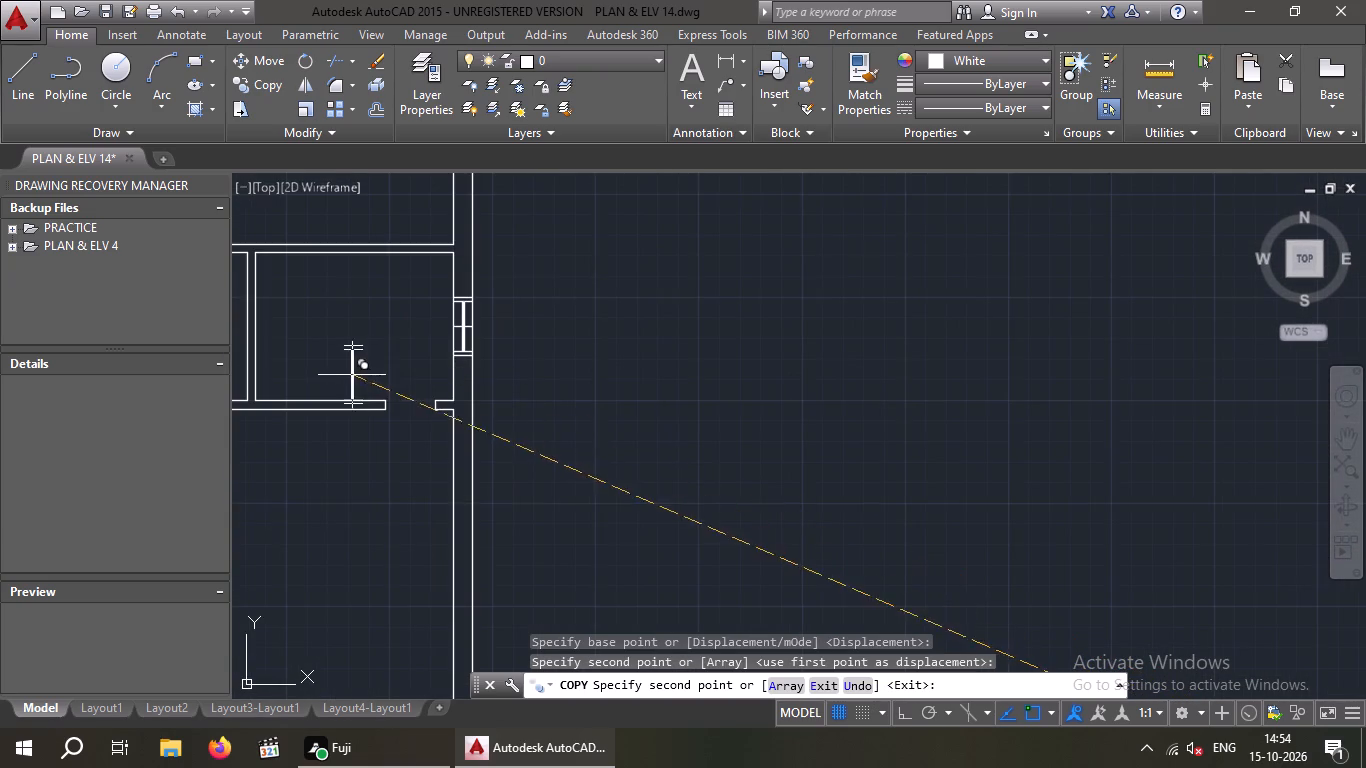
middle_click_drag(363, 368, 658, 363)
middle_click_drag(393, 349, 875, 357)
scroll(766, 357, "down", 4)
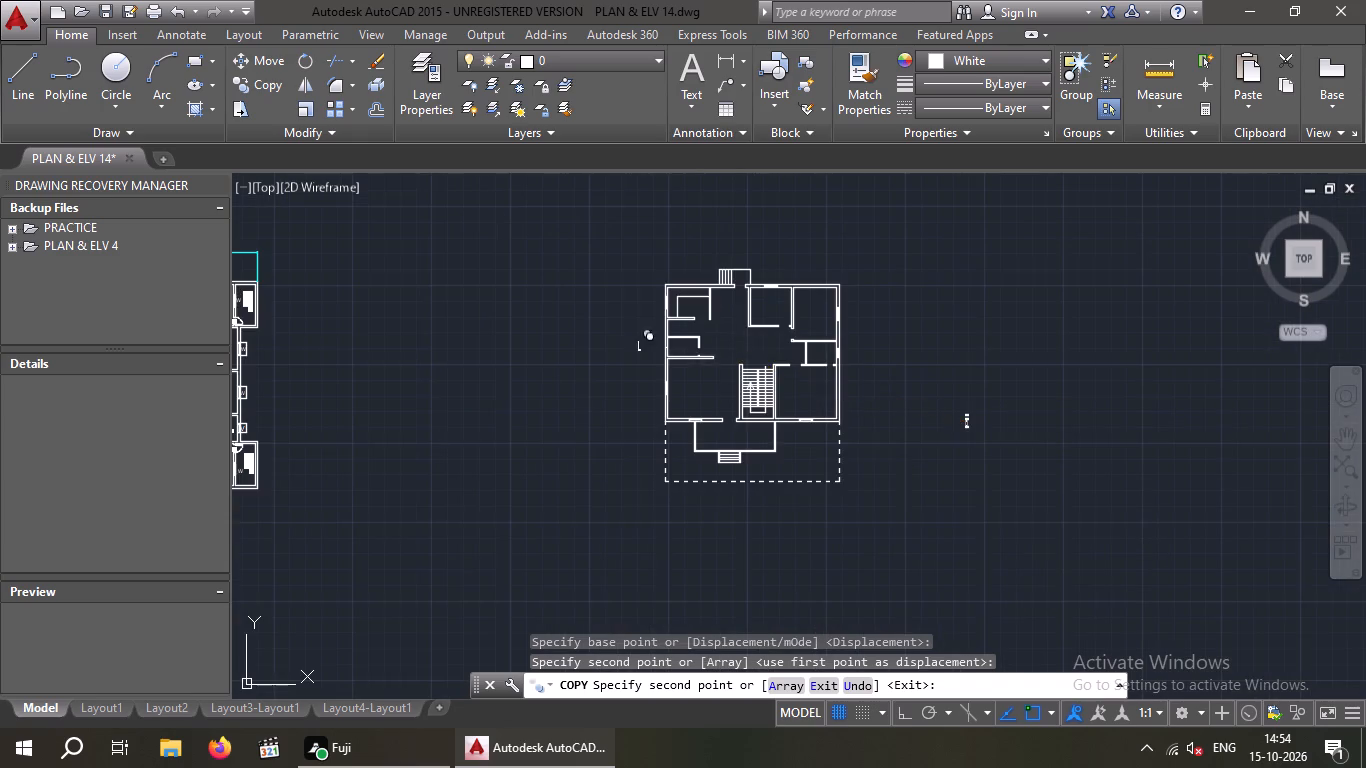
scroll(670, 344, "up", 7)
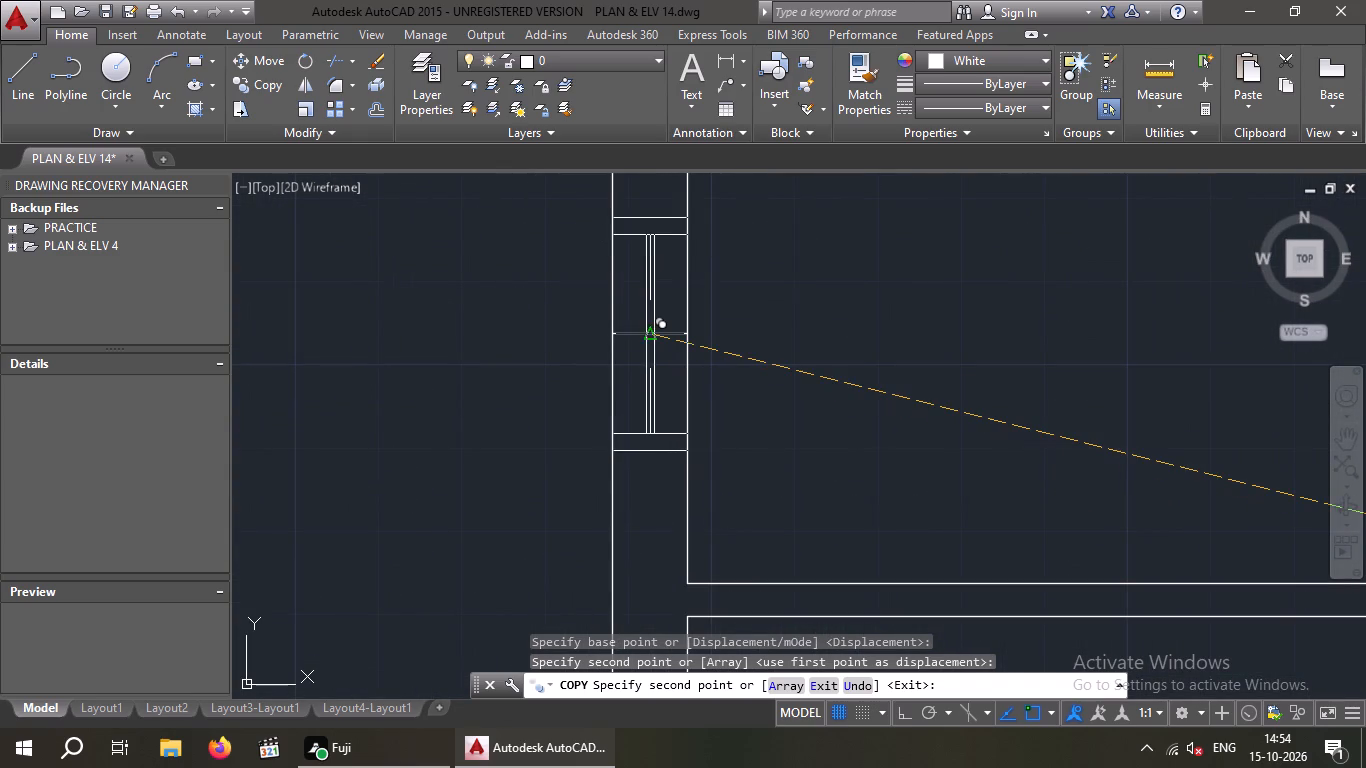
left_click(646, 336)
key("Escape")
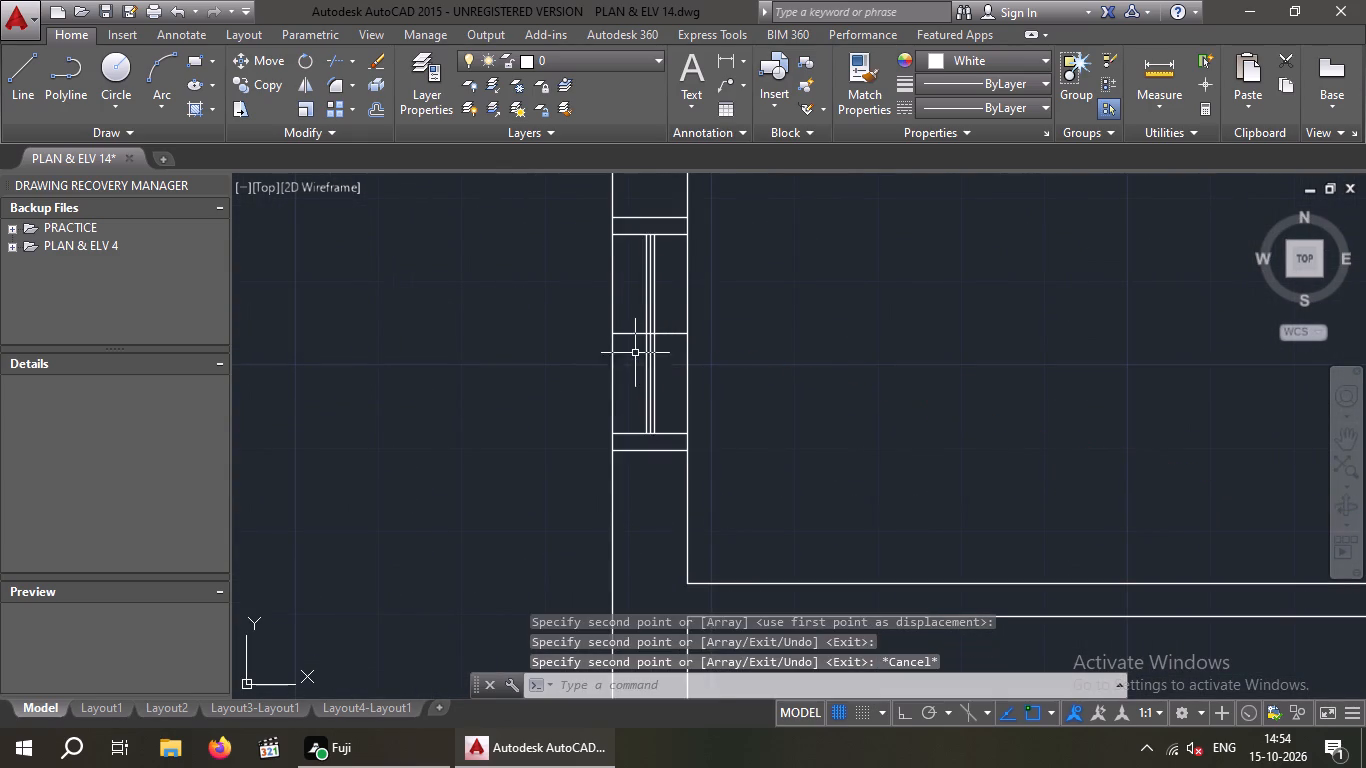
Erase the midpoint line crossing the 2' window in the small middle-left room's outer wall.
scroll(635, 351, "up", 4)
left_click_drag(637, 352, 622, 334)
left_click(593, 233)
key("Delete")
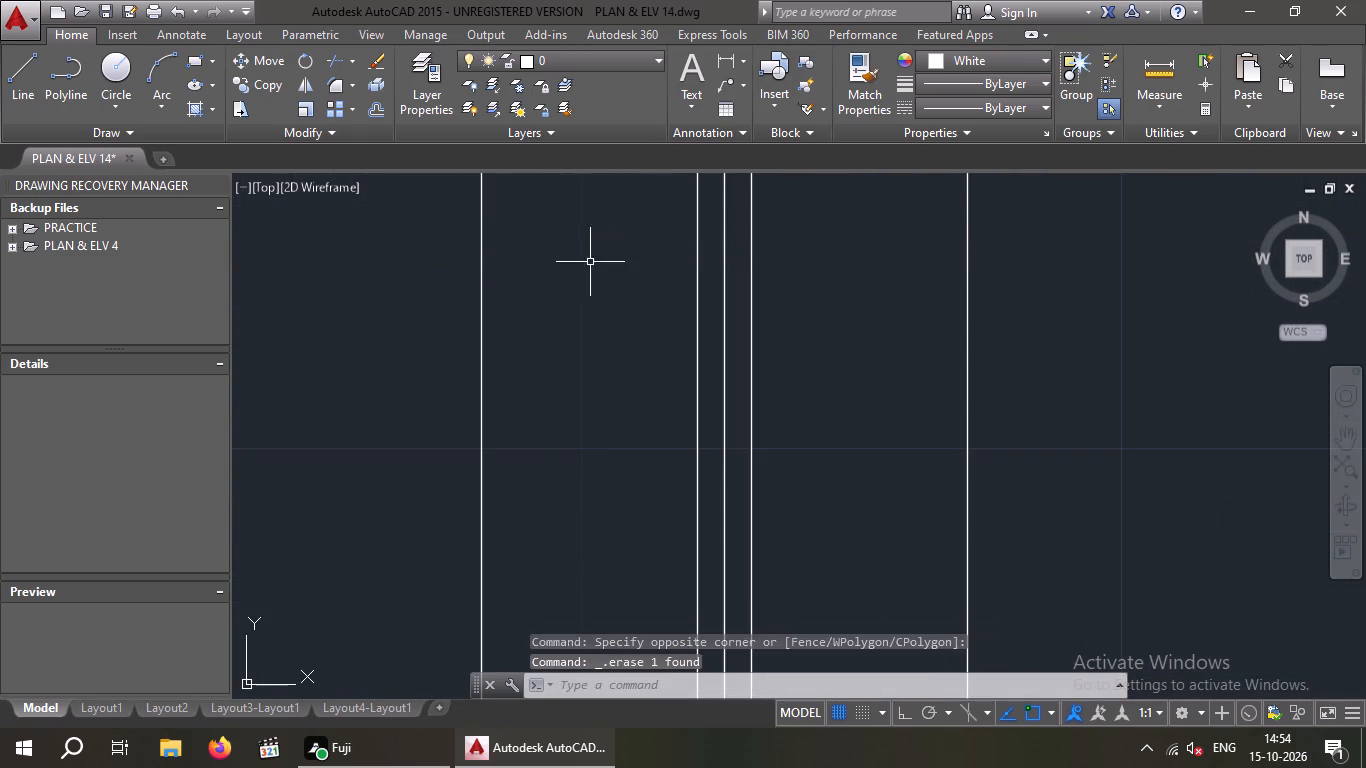
Erase the midpoint line crossing the 2' window in the small middle-right room's outer wall.
scroll(590, 270, "down", 11)
scroll(841, 342, "up", 4)
scroll(1004, 381, "up", 2)
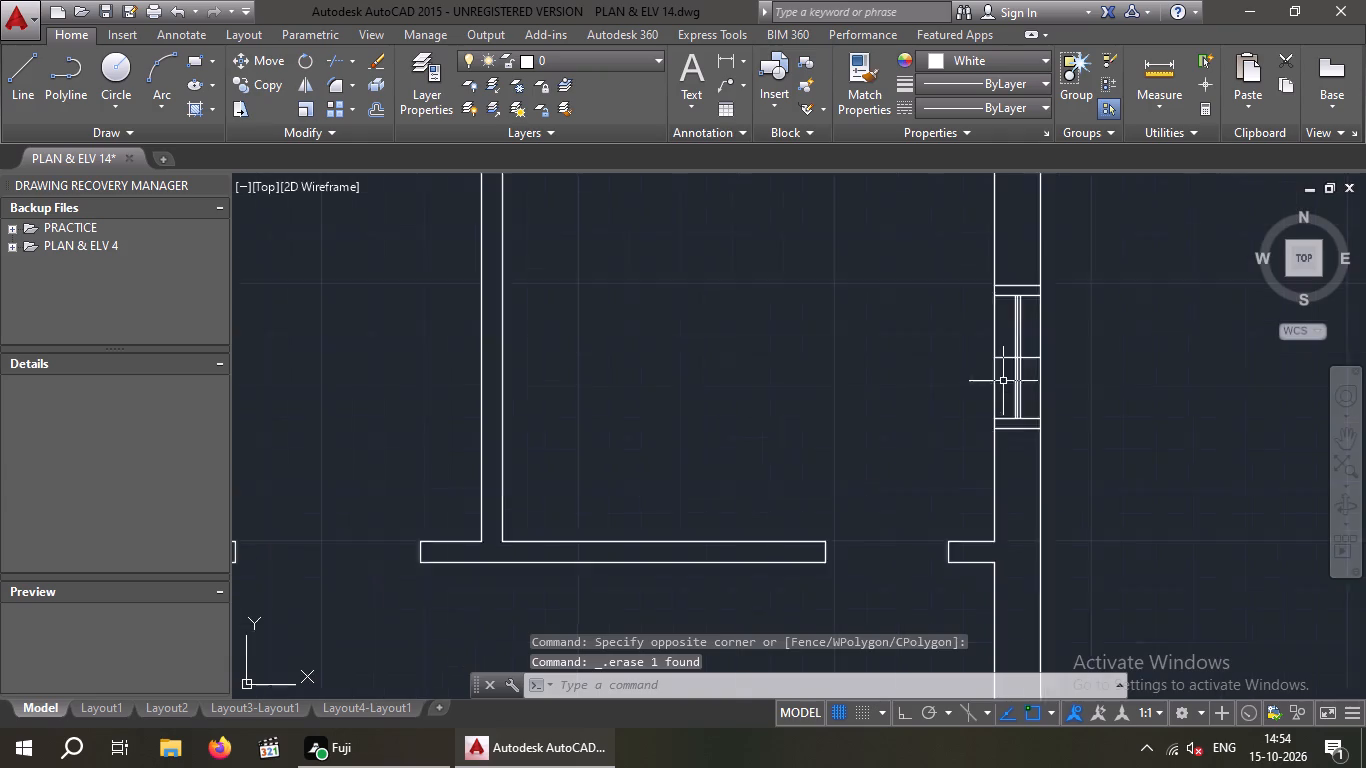
scroll(1003, 381, "up", 3)
left_click_drag(1018, 361, 996, 321)
left_click(956, 223)
key("Delete")
Examine the whole house plan to check the windows placed in its outer walls.
scroll(885, 377, "down", 3)
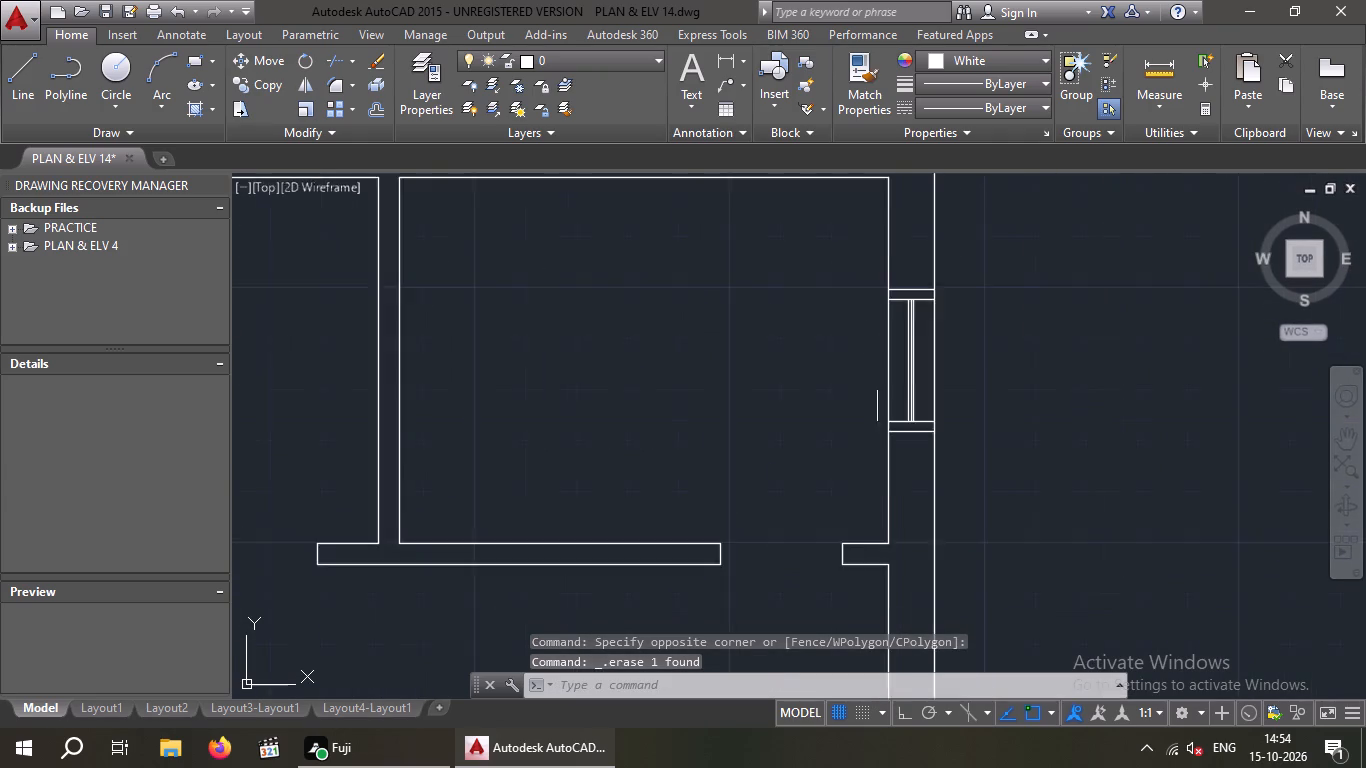
scroll(876, 388, "down", 2)
scroll(800, 435, "down", 2)
middle_click_drag(770, 421, 789, 389)
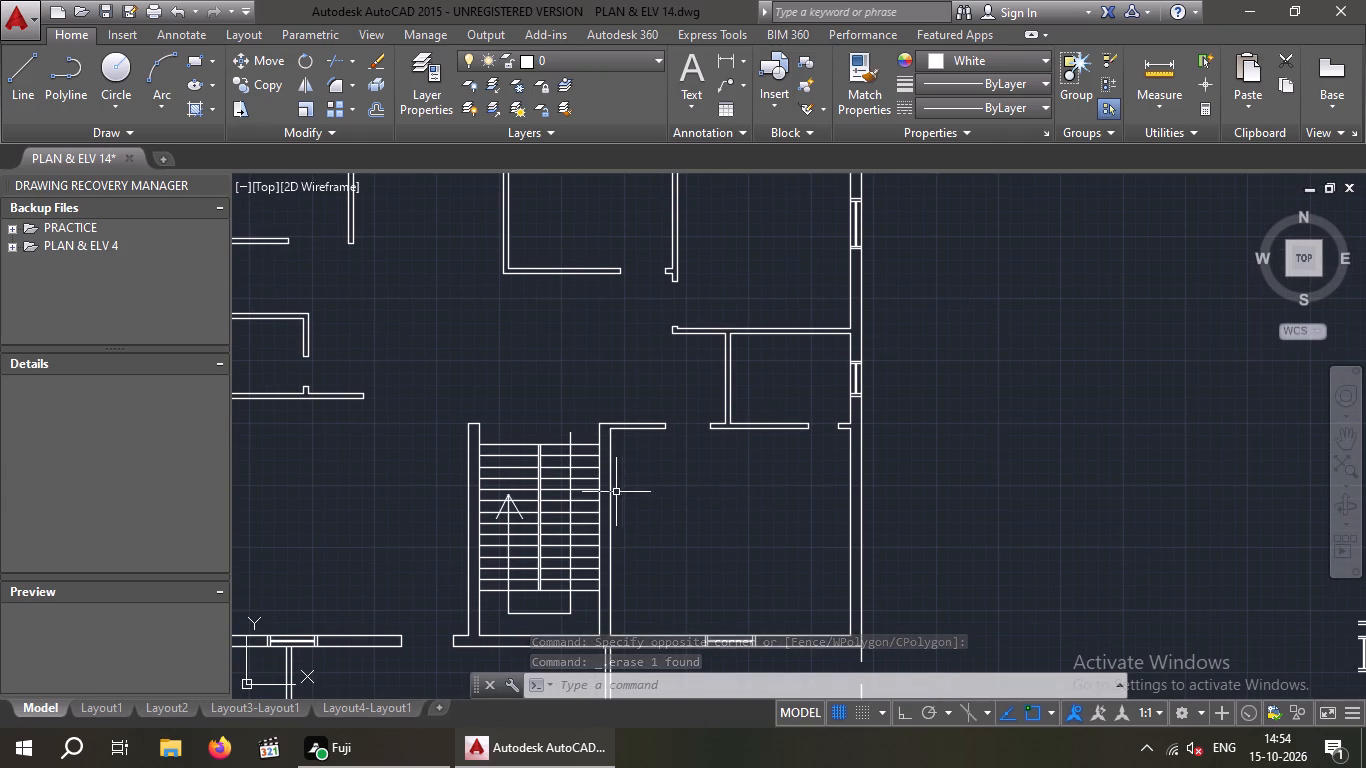
middle_click_drag(663, 478, 842, 408)
scroll(800, 442, "down", 1)
middle_click_drag(817, 449, 686, 527)
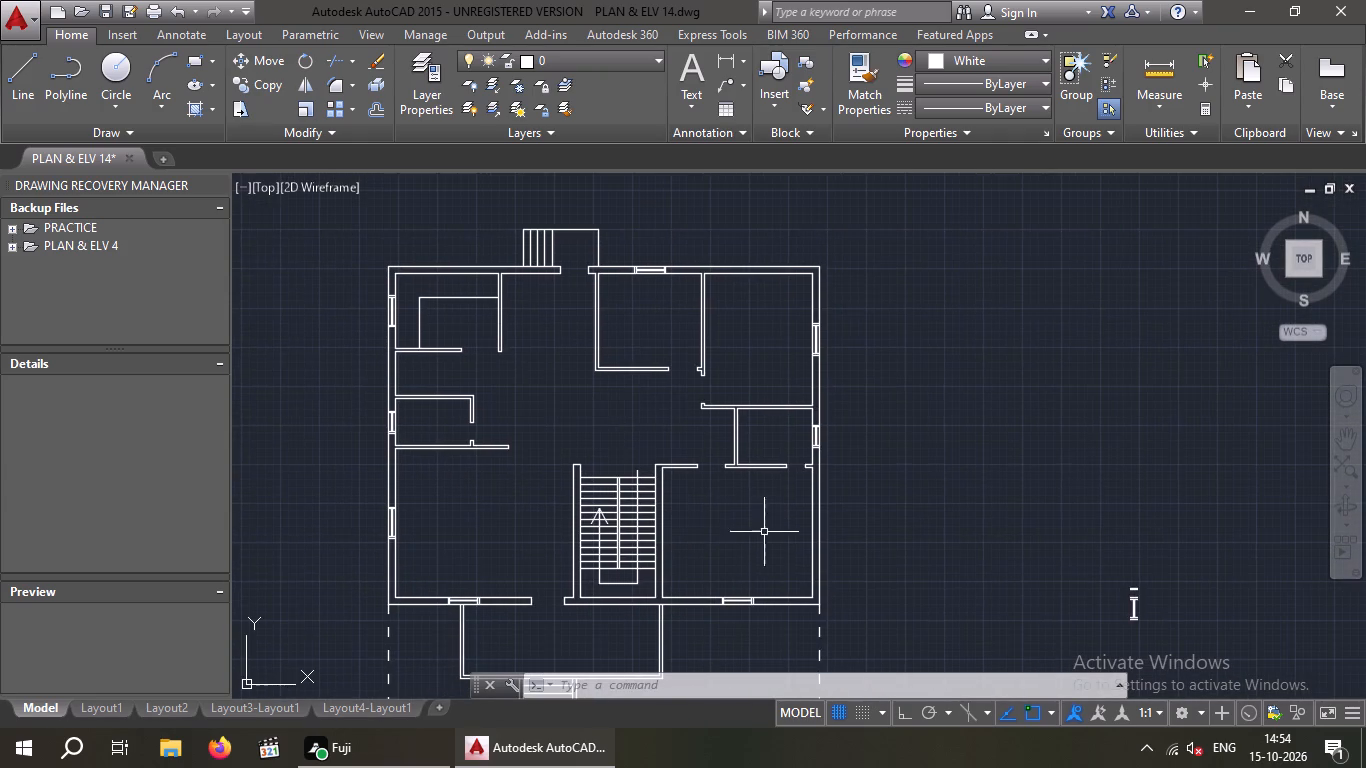
middle_click_drag(709, 526, 694, 469)
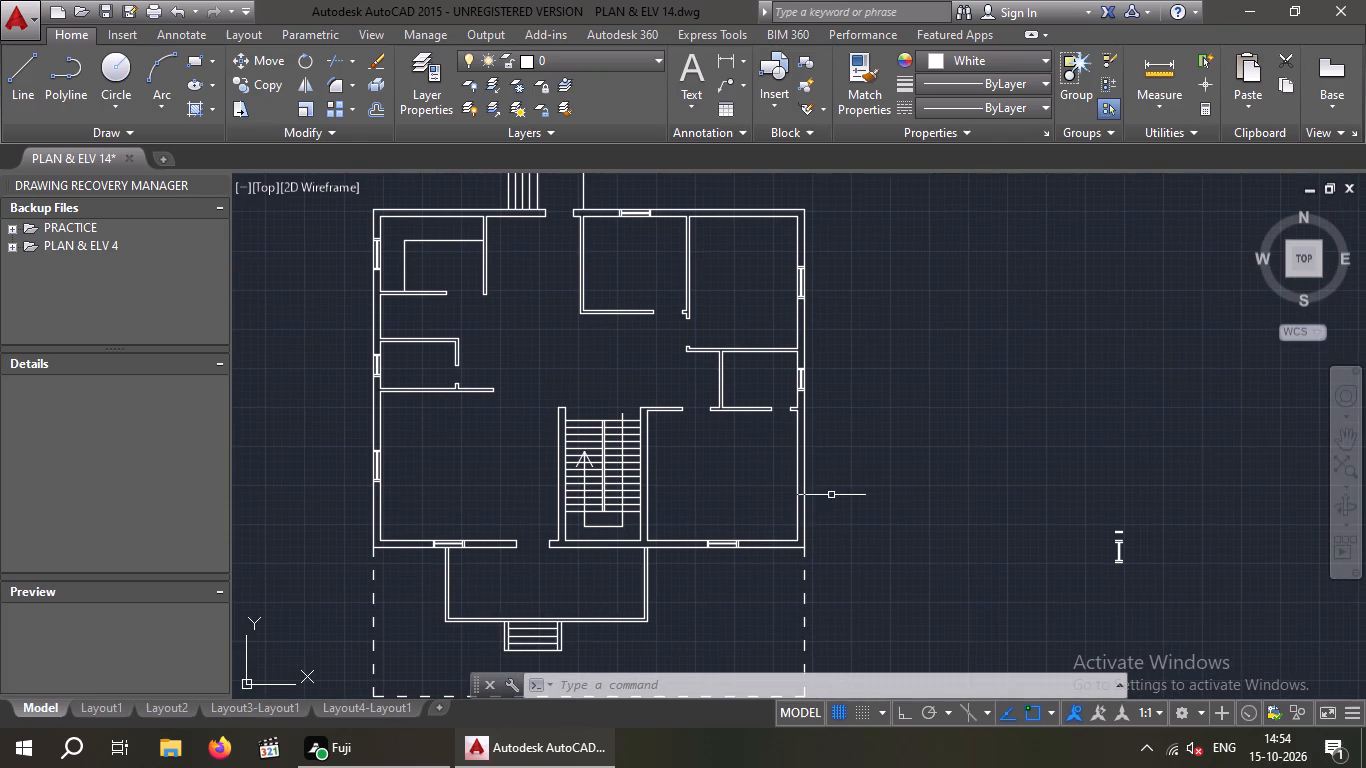
Erase the spare window symbols lying in the empty space beside the house plan.
key("Escape")
left_click(1069, 478)
left_click(1167, 624)
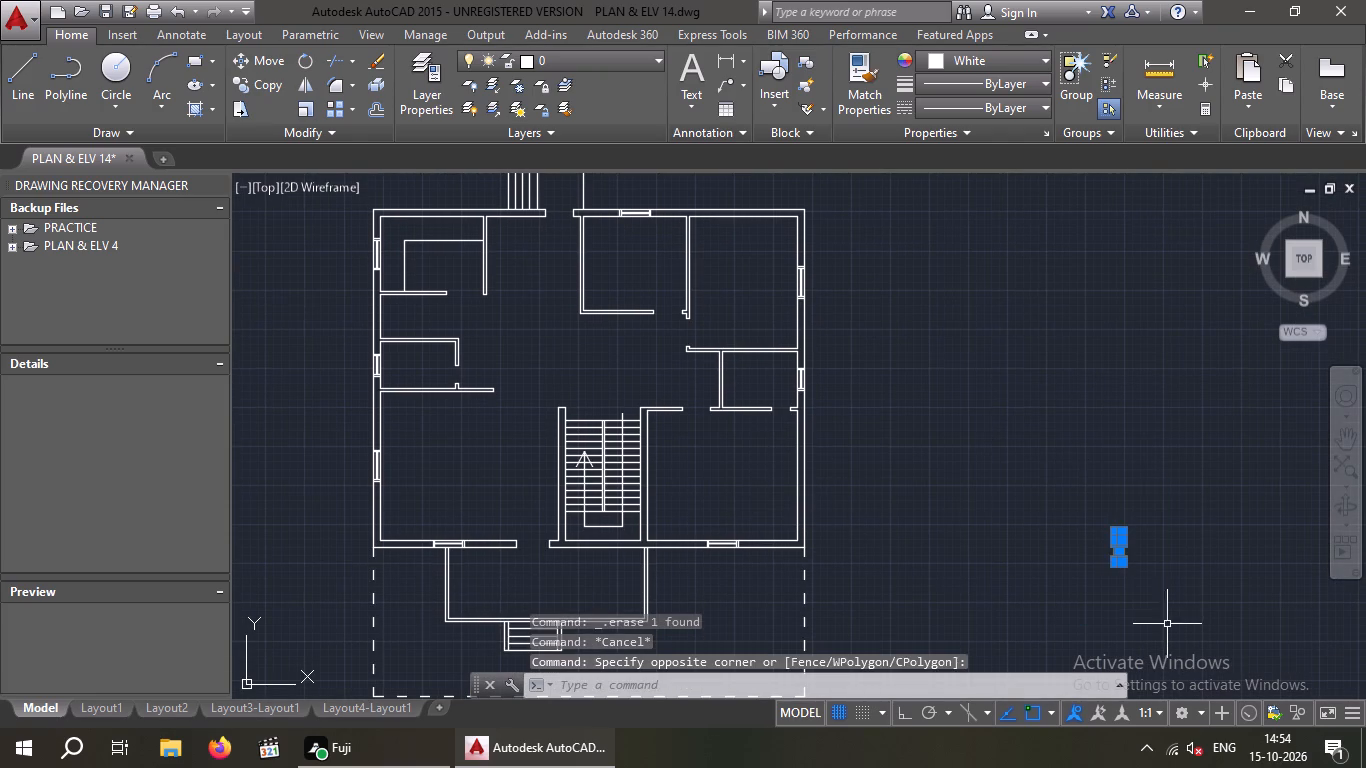
key("Delete")
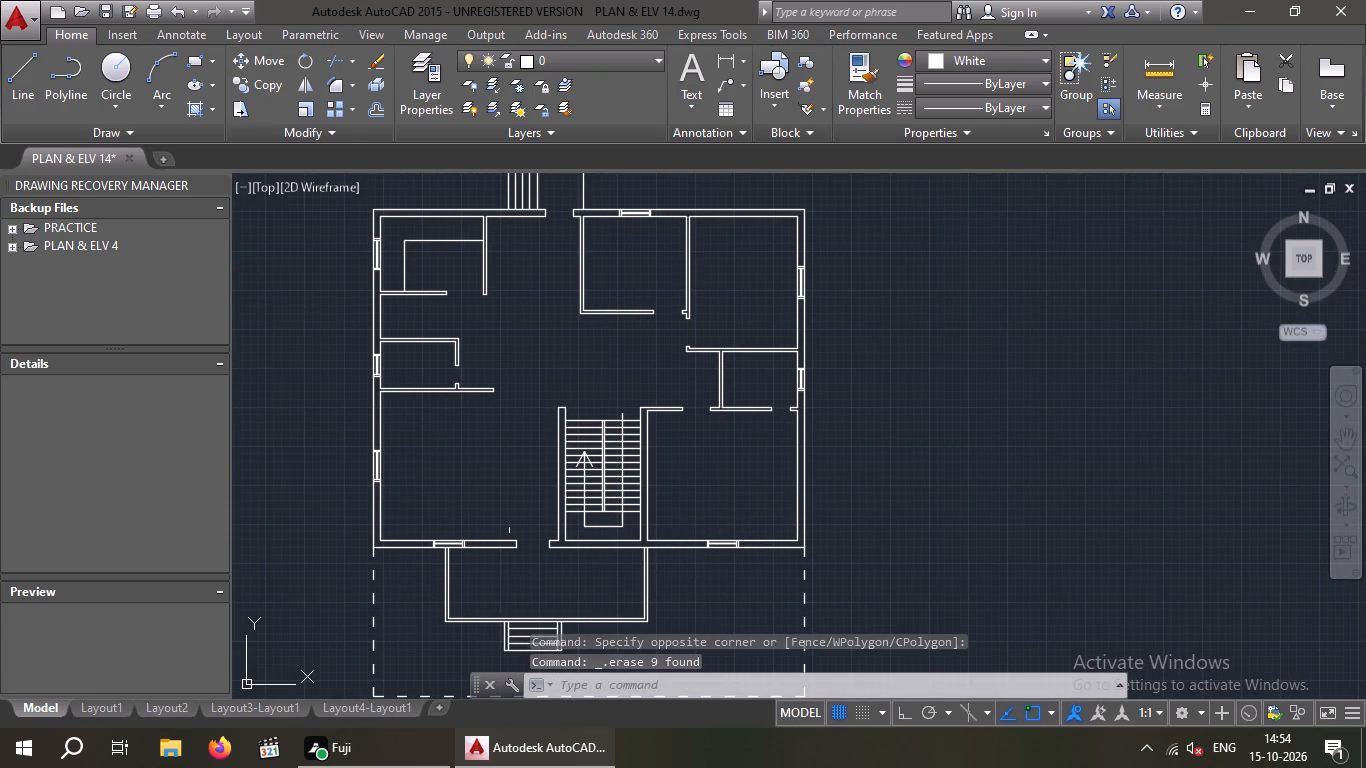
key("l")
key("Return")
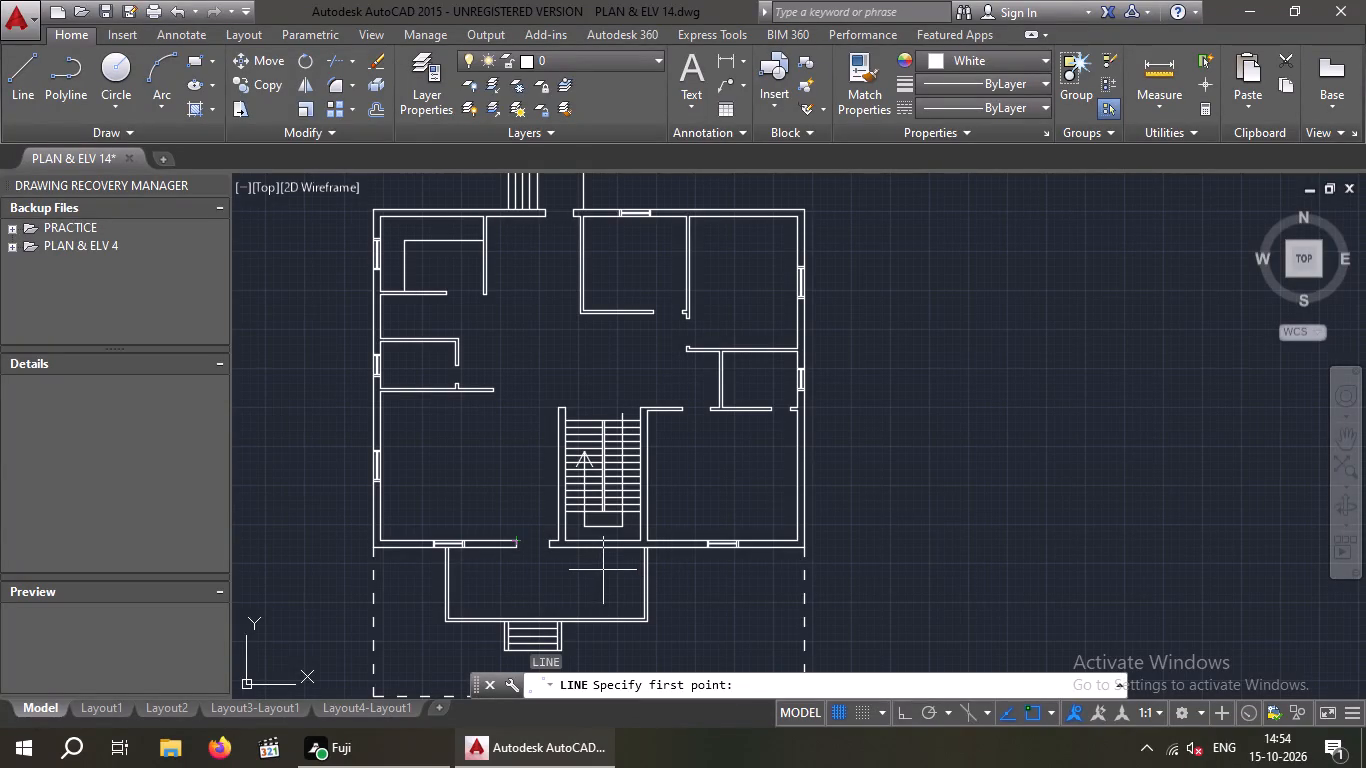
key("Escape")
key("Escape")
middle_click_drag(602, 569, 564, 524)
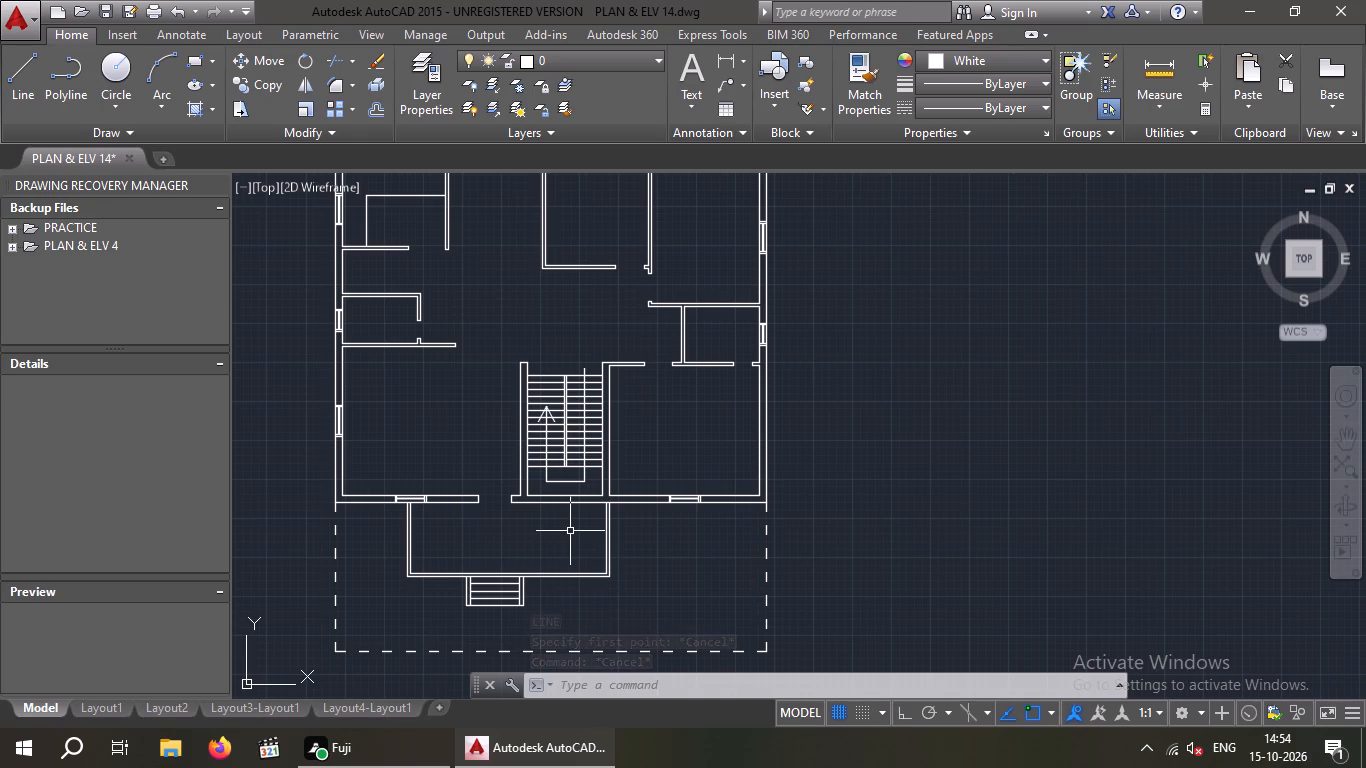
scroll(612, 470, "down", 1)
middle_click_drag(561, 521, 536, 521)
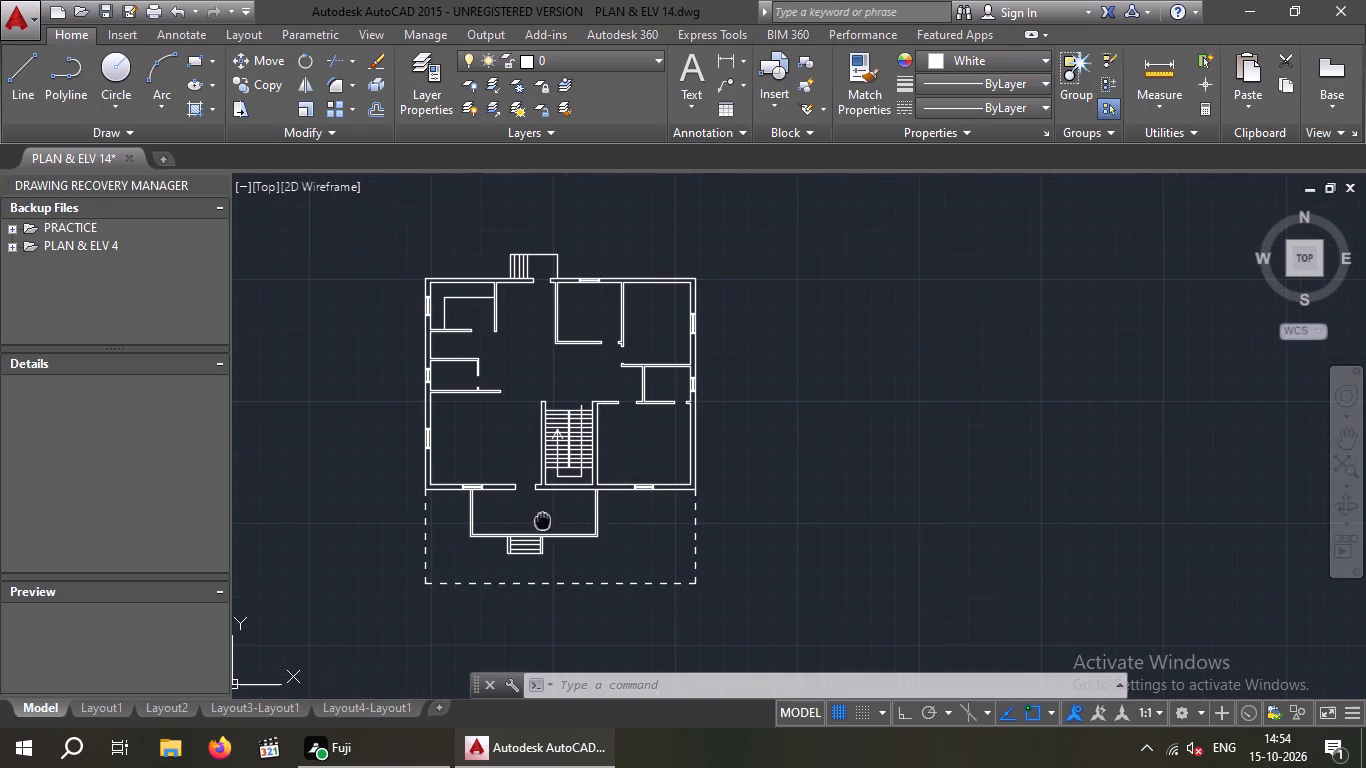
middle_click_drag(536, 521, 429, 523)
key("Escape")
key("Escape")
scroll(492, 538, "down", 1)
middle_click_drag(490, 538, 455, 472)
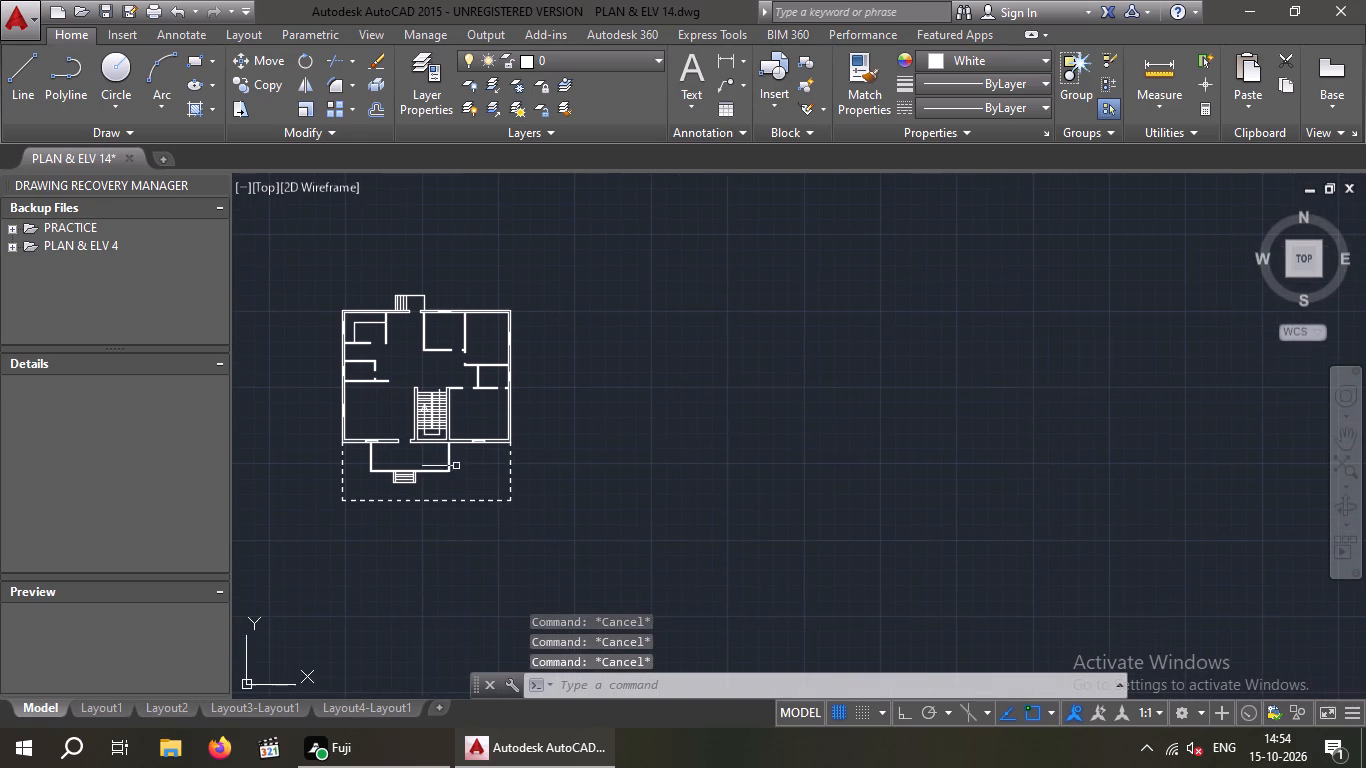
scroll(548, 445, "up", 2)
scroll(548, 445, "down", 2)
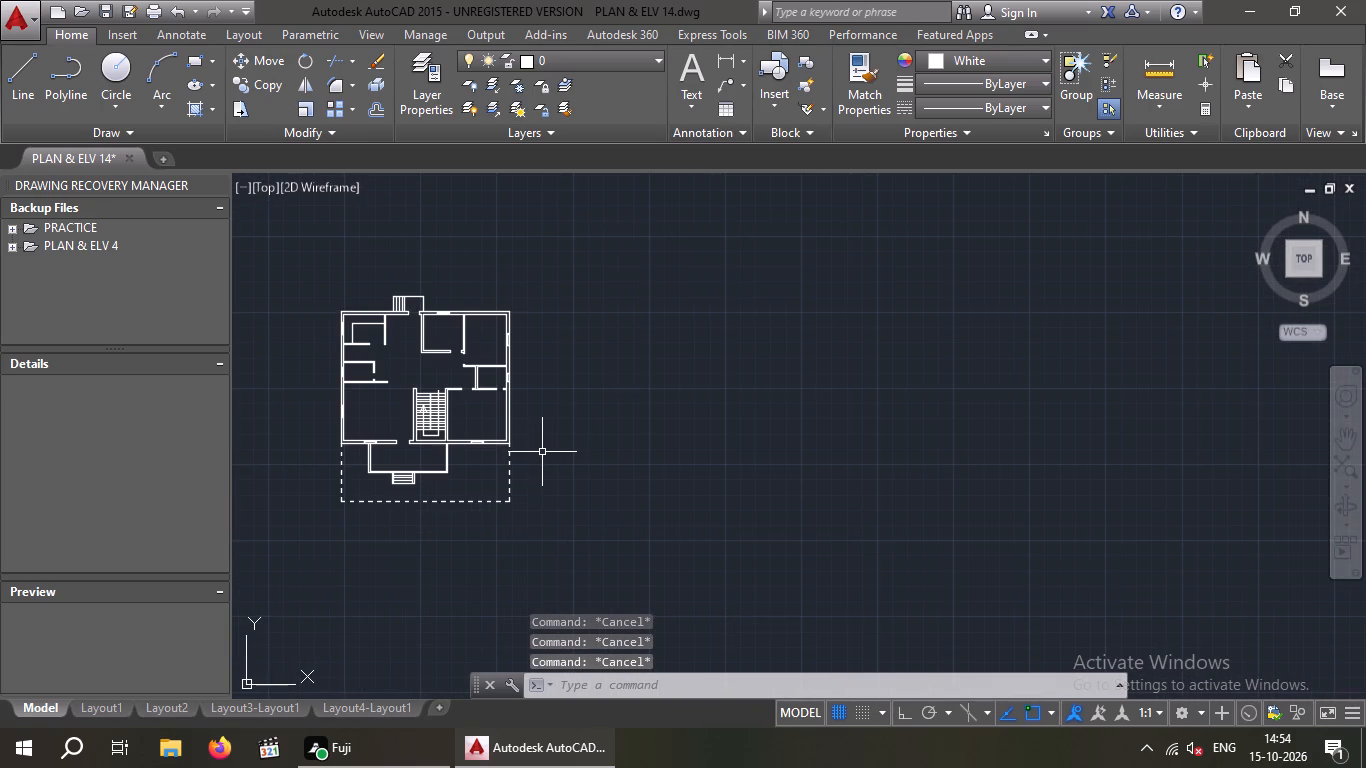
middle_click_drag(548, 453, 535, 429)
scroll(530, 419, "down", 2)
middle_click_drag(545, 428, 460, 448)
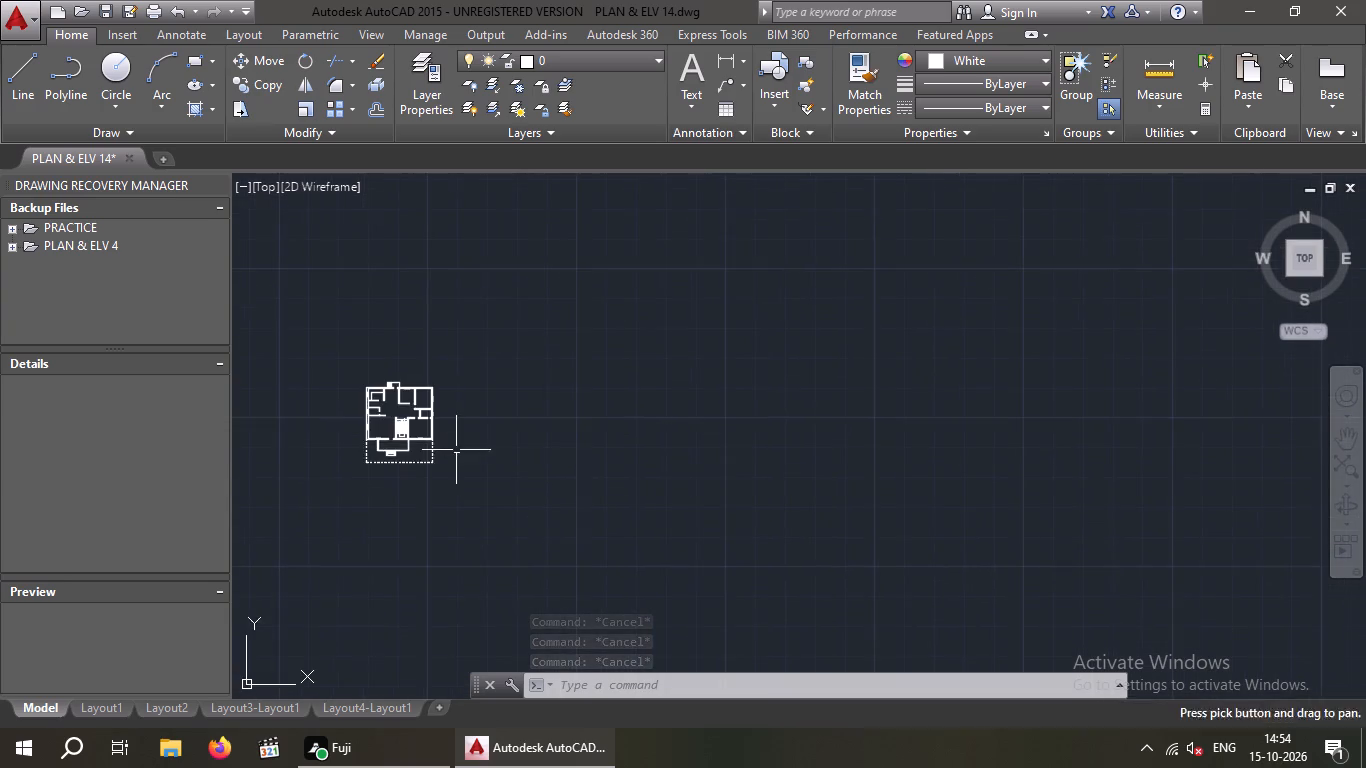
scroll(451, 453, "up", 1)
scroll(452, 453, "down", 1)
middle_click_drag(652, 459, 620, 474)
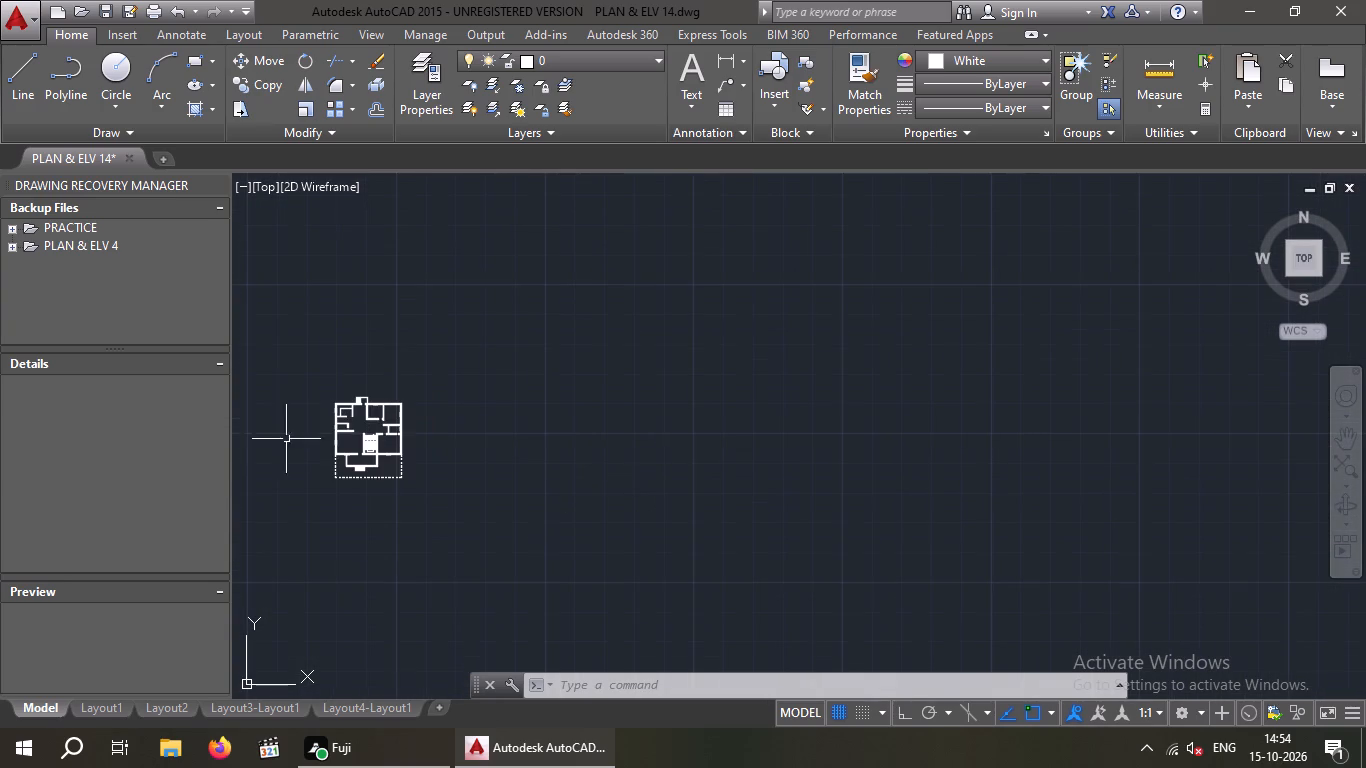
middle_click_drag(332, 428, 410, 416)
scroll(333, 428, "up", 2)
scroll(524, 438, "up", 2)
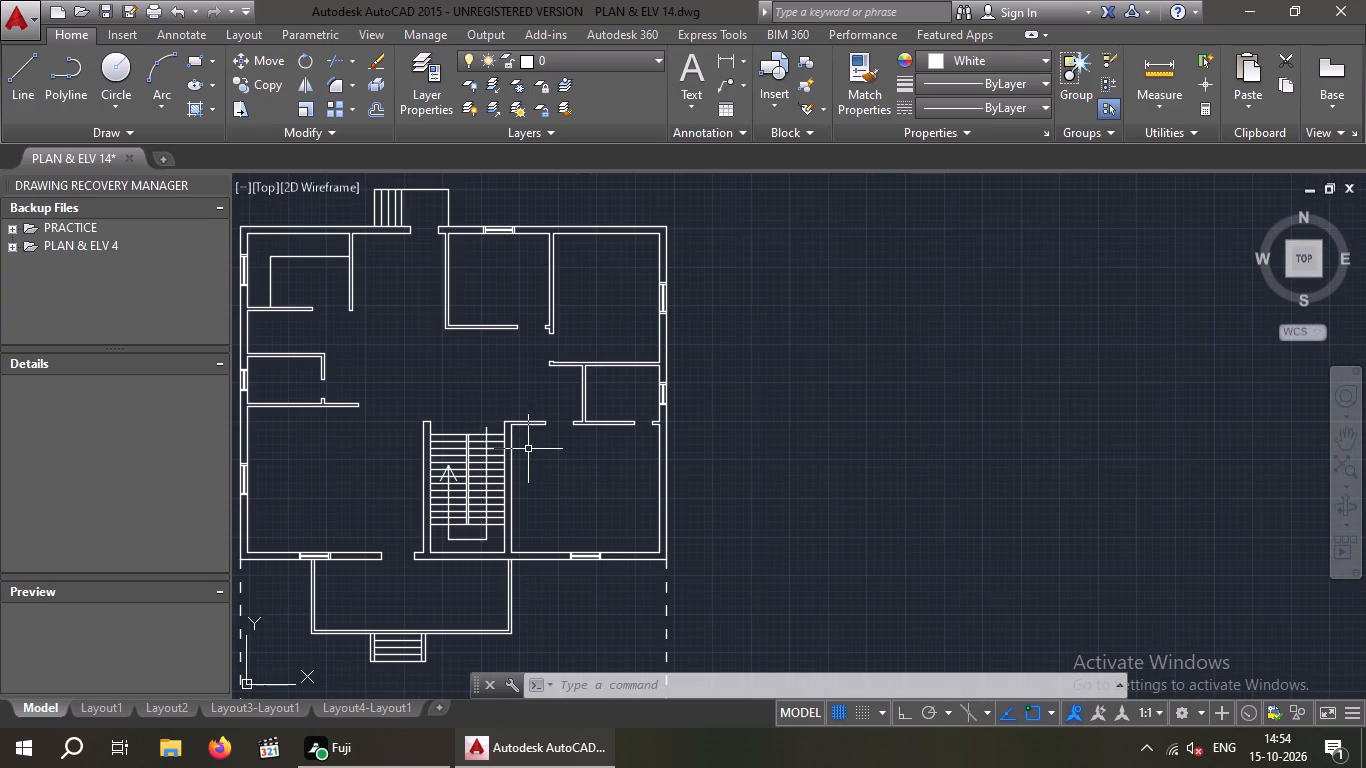
Insert one Door - Metric block and one Door - Imperial block from the architectural tool palette in the empty space beside the plan.
key("t")
key("p")
key("Return")
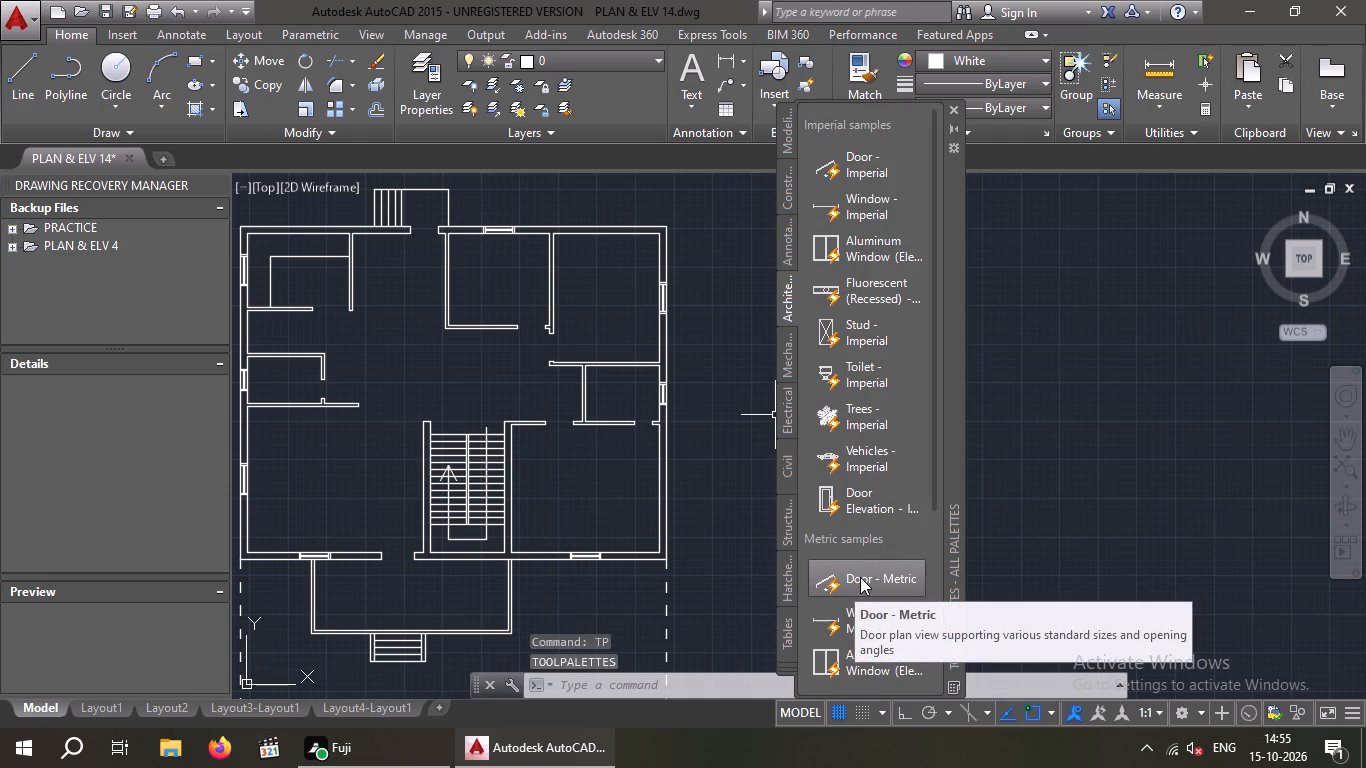
left_click_drag(860, 577, 873, 576)
left_click(1072, 438)
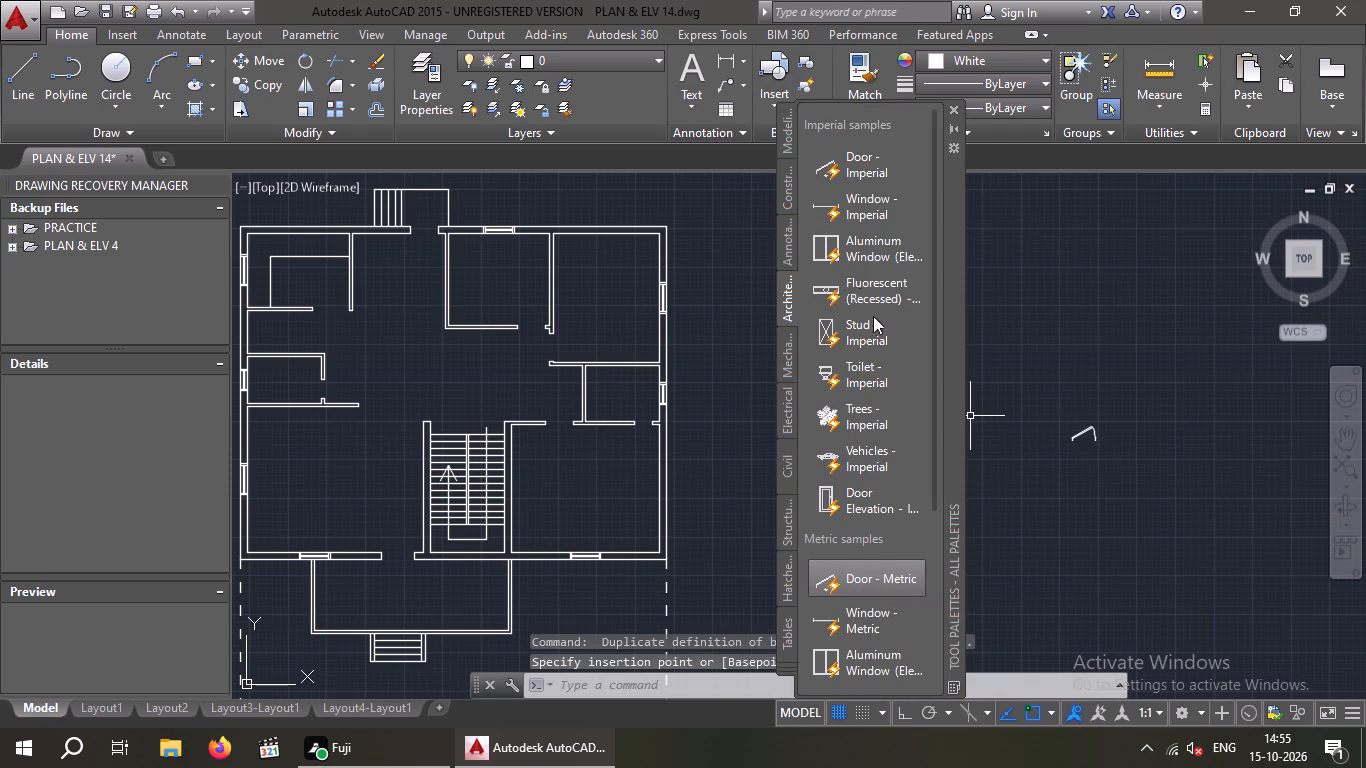
left_click(854, 163)
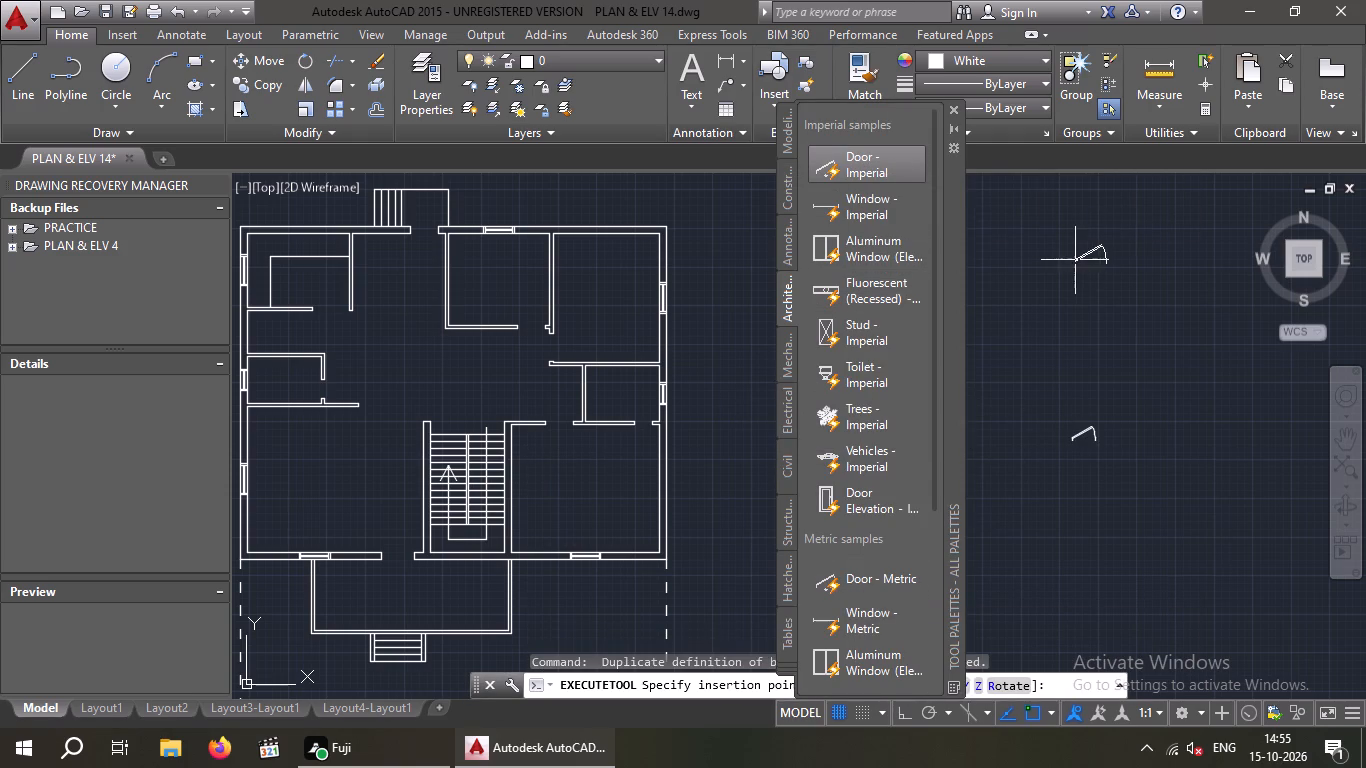
left_click(1075, 260)
key("Escape")
key("Escape")
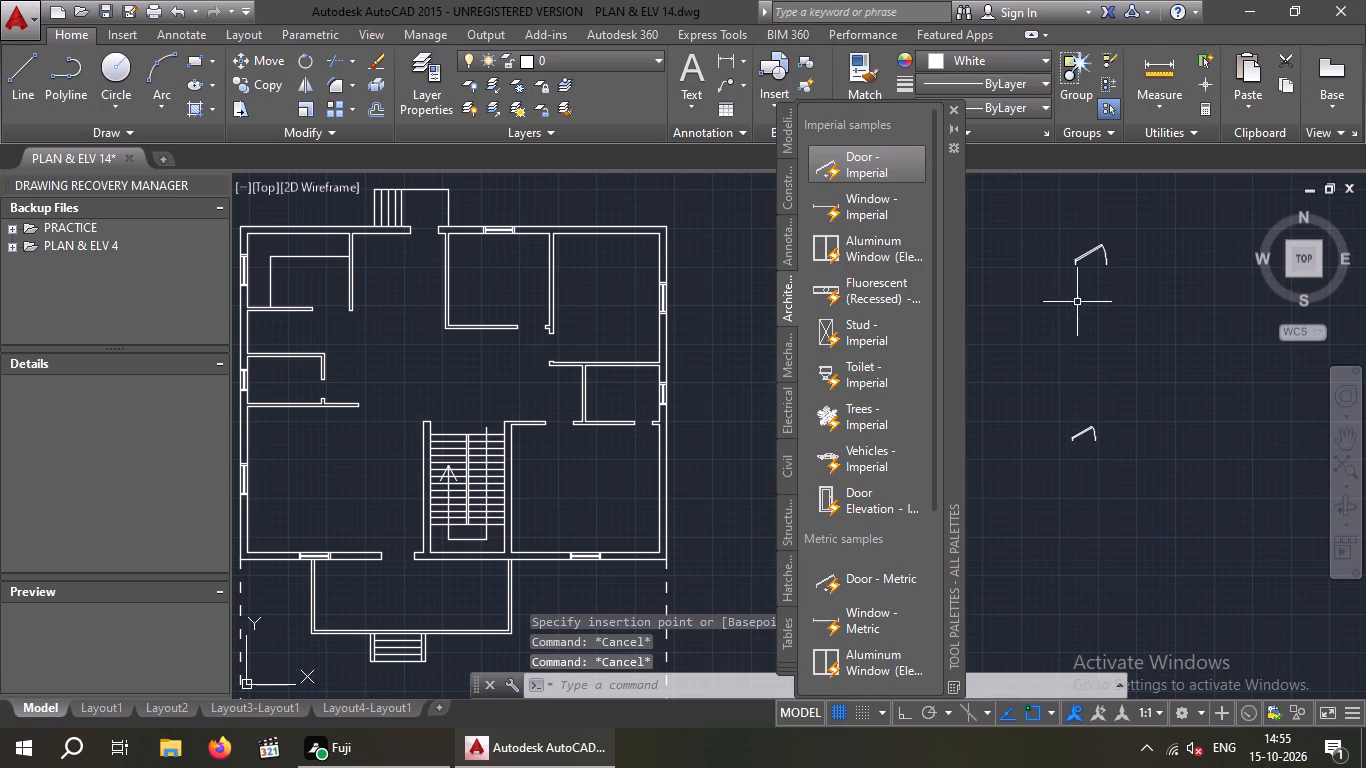
left_click(949, 105)
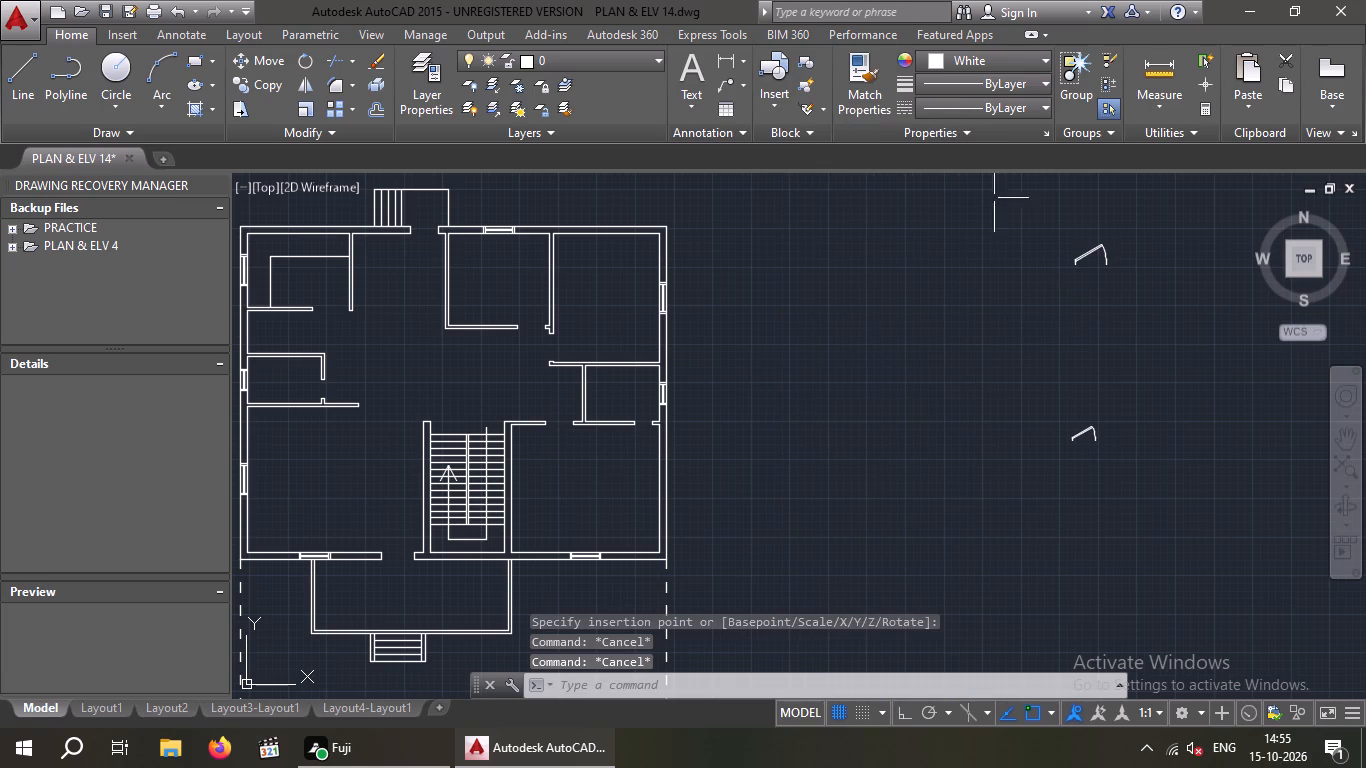
key("Escape")
Set the imperial door block's opening angle to Open 90º.
left_click(1084, 253)
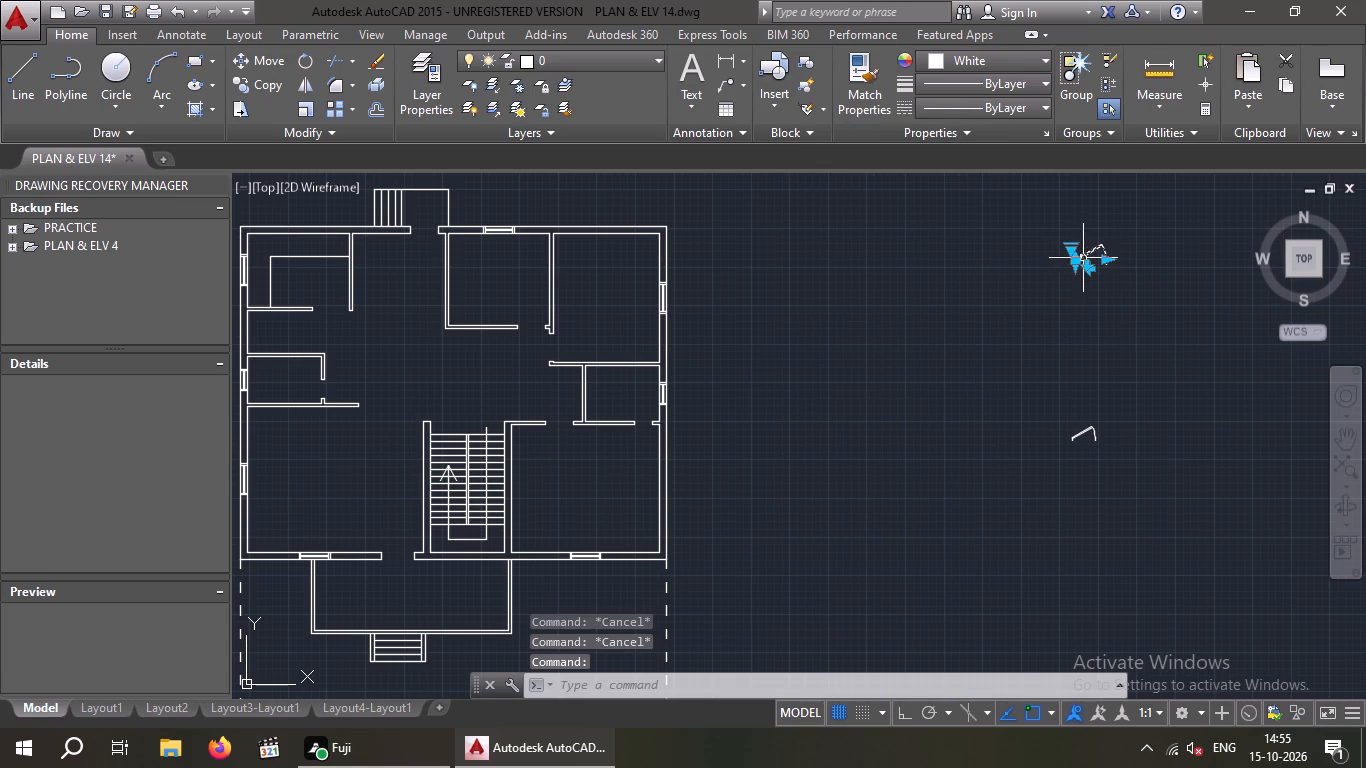
scroll(1067, 263, "up", 3)
left_click(1081, 209)
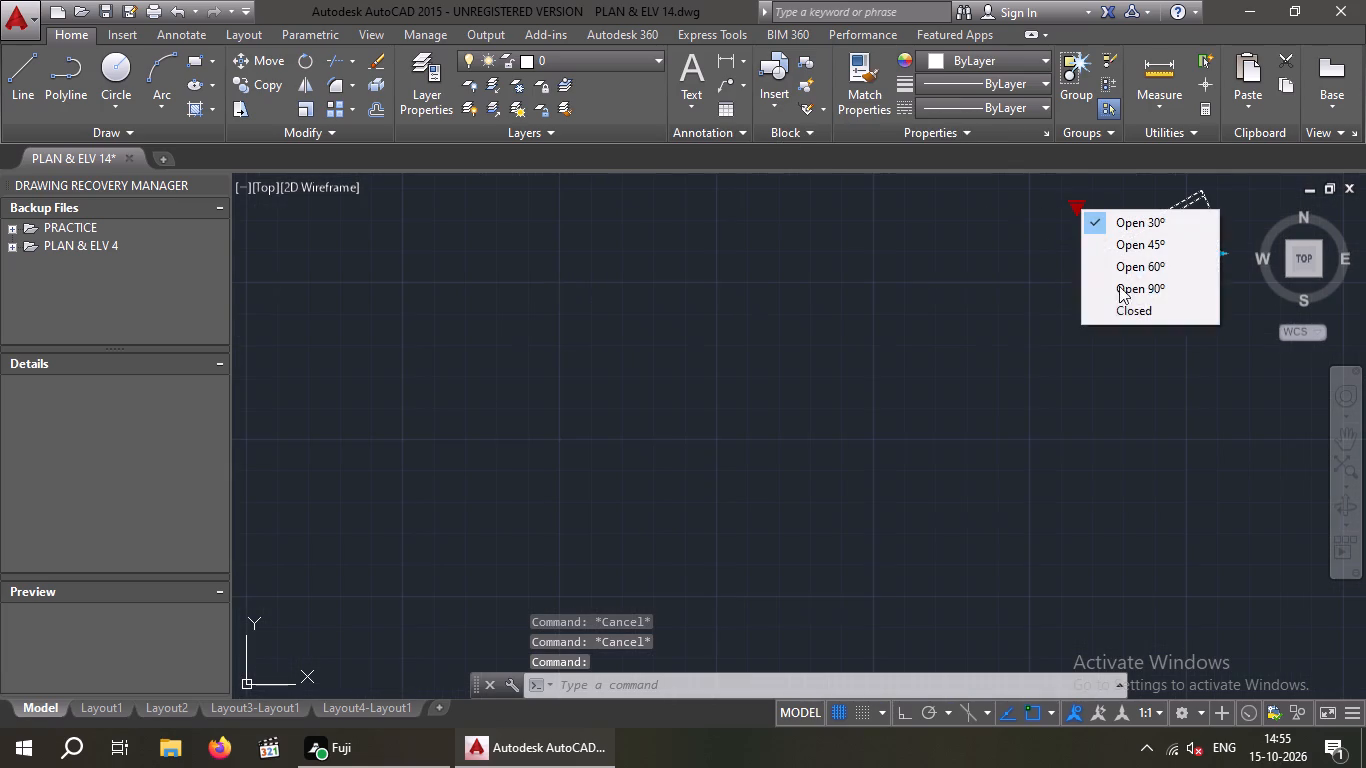
left_click(1126, 282)
scroll(1090, 324, "down", 3)
key("Escape")
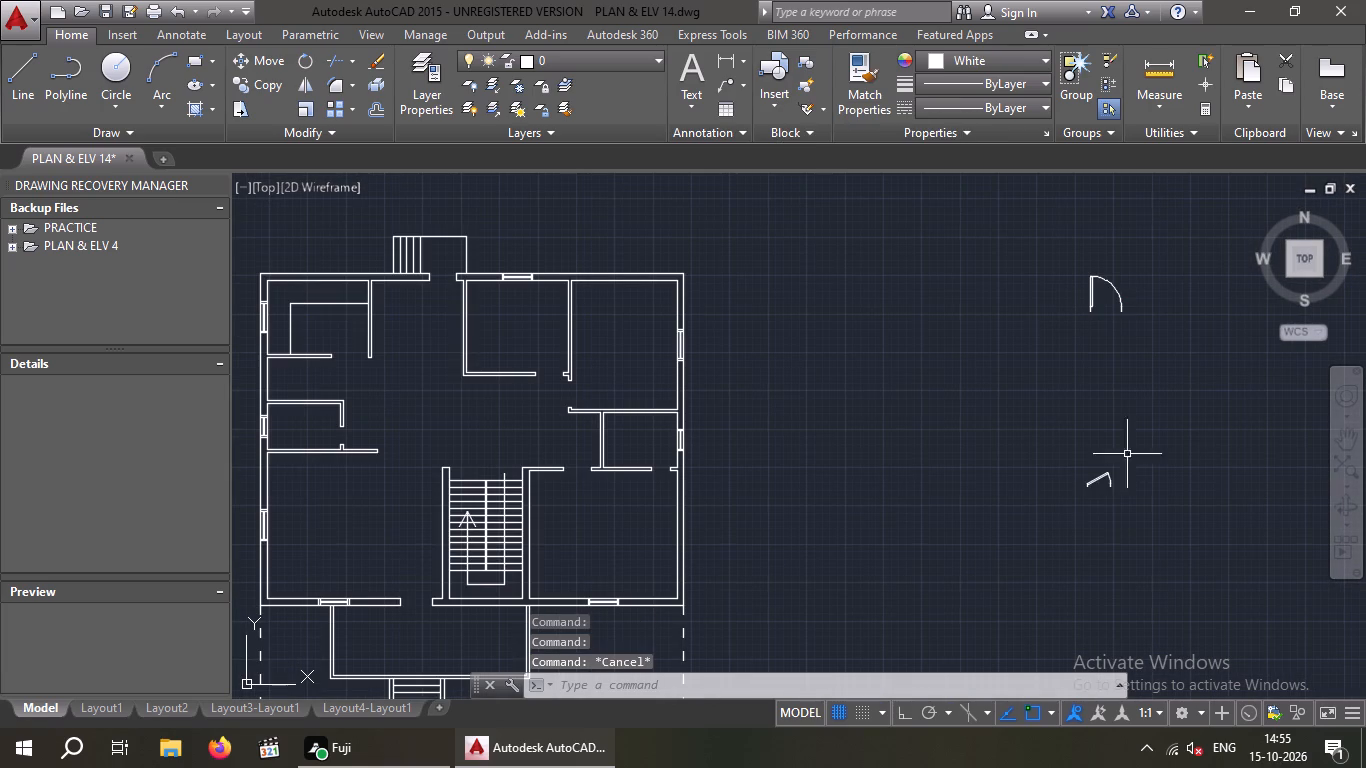
Set the metric door block's opening angle to Open 90º.
left_click(1106, 473)
scroll(1084, 478, "up", 3)
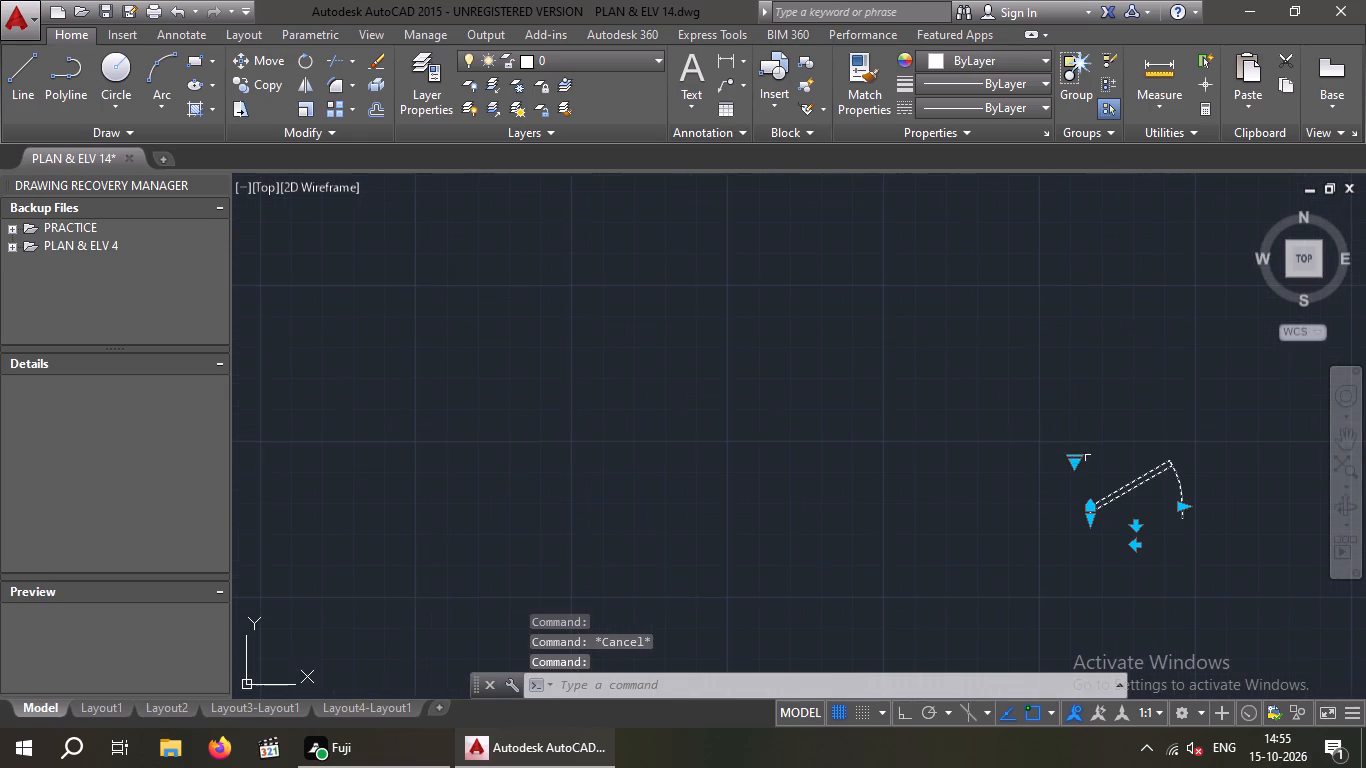
left_click(1074, 464)
left_click(1136, 542)
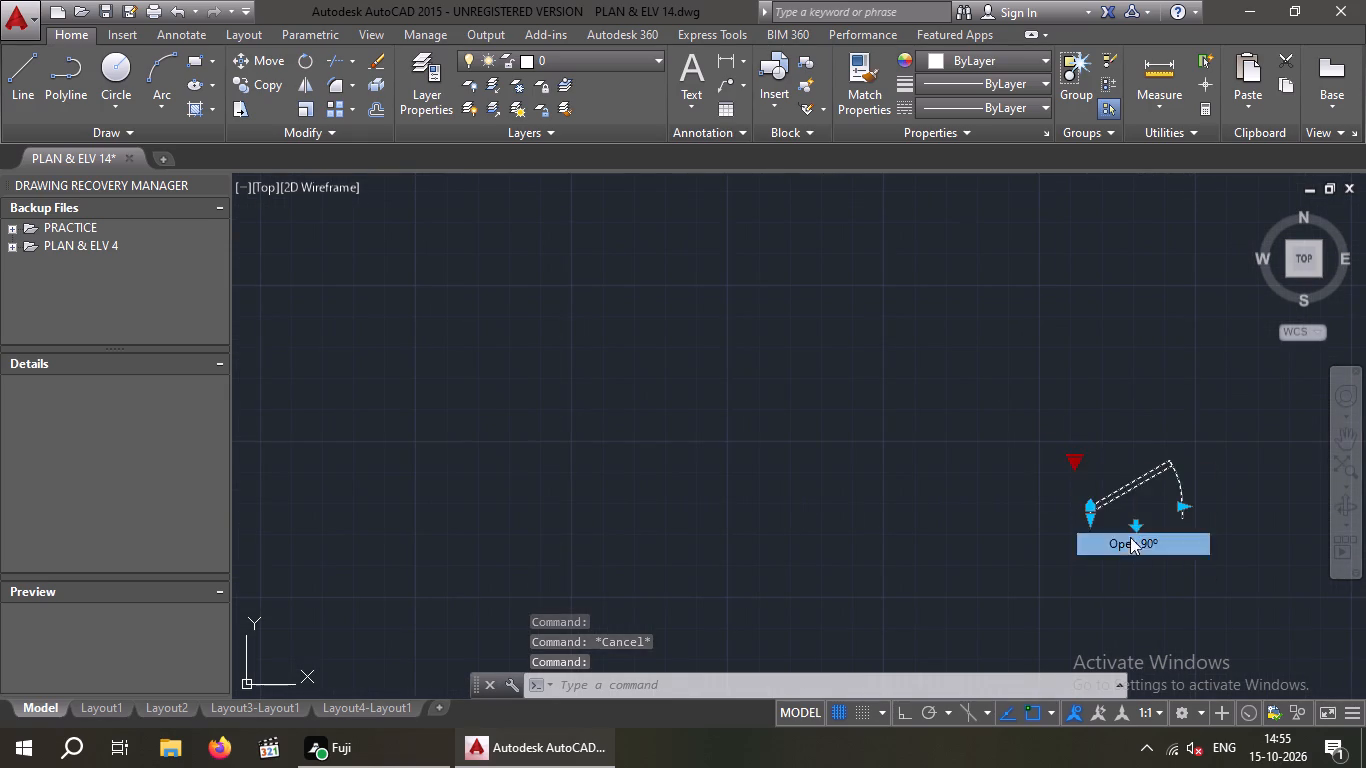
scroll(1012, 442, "down", 4)
key("Escape")
Flip the imperial door block horizontally so its hinge is on the right side of the swing.
scroll(1071, 423, "up", 2)
scroll(1036, 302, "down", 2)
scroll(1005, 257, "up", 3)
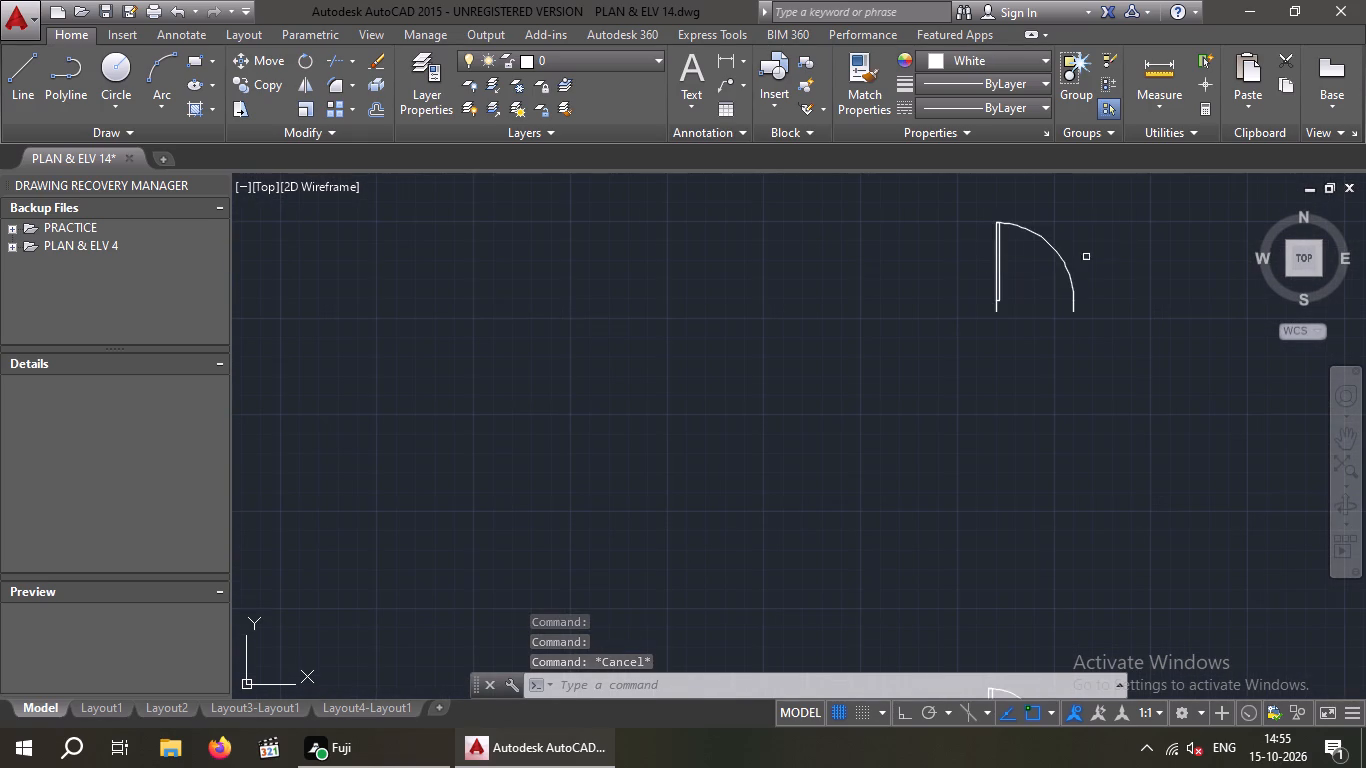
left_click_drag(1096, 247, 964, 308)
left_click(954, 314)
left_click(1031, 325)
key("Escape")
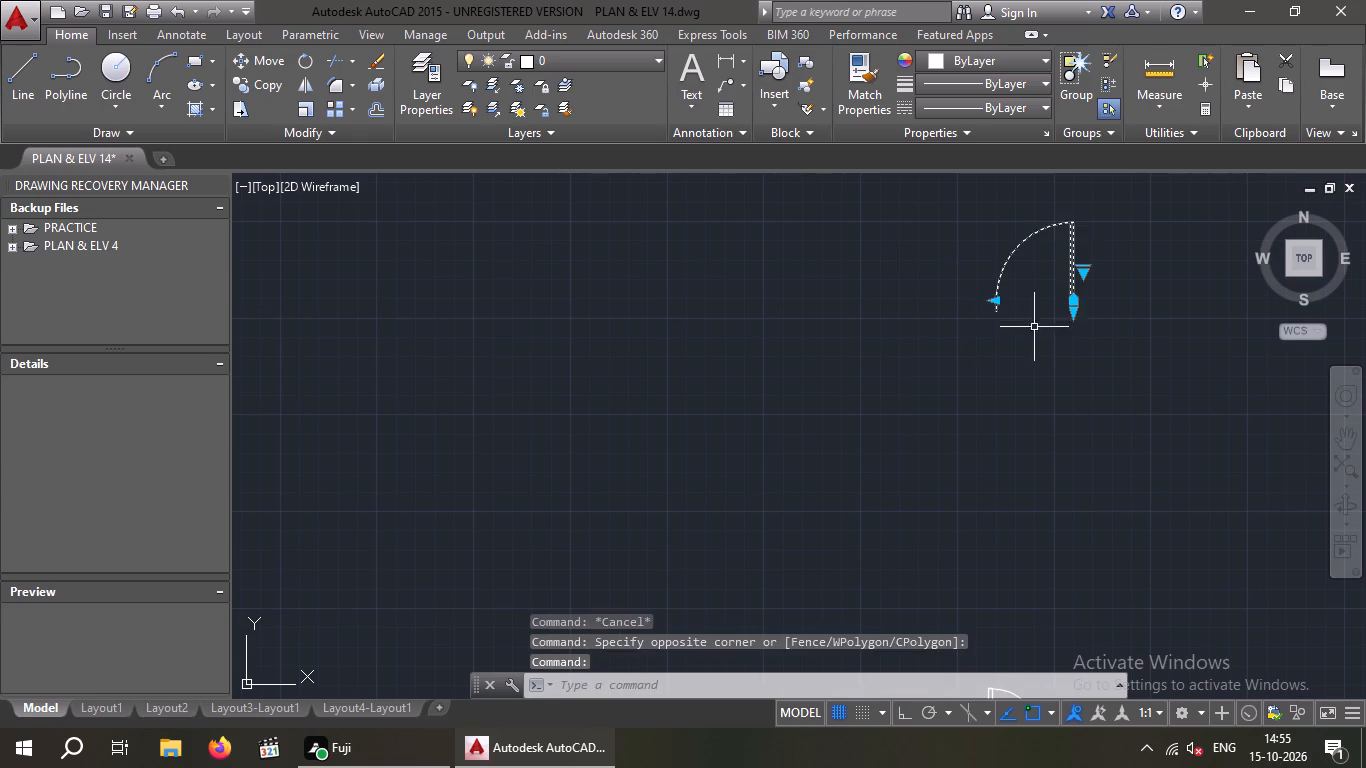
Move the imperial door from its lower hinge-side endpoint to the outer right corner of the front entrance opening beside the staircase.
left_click_drag(1106, 258, 936, 333)
left_click(864, 339)
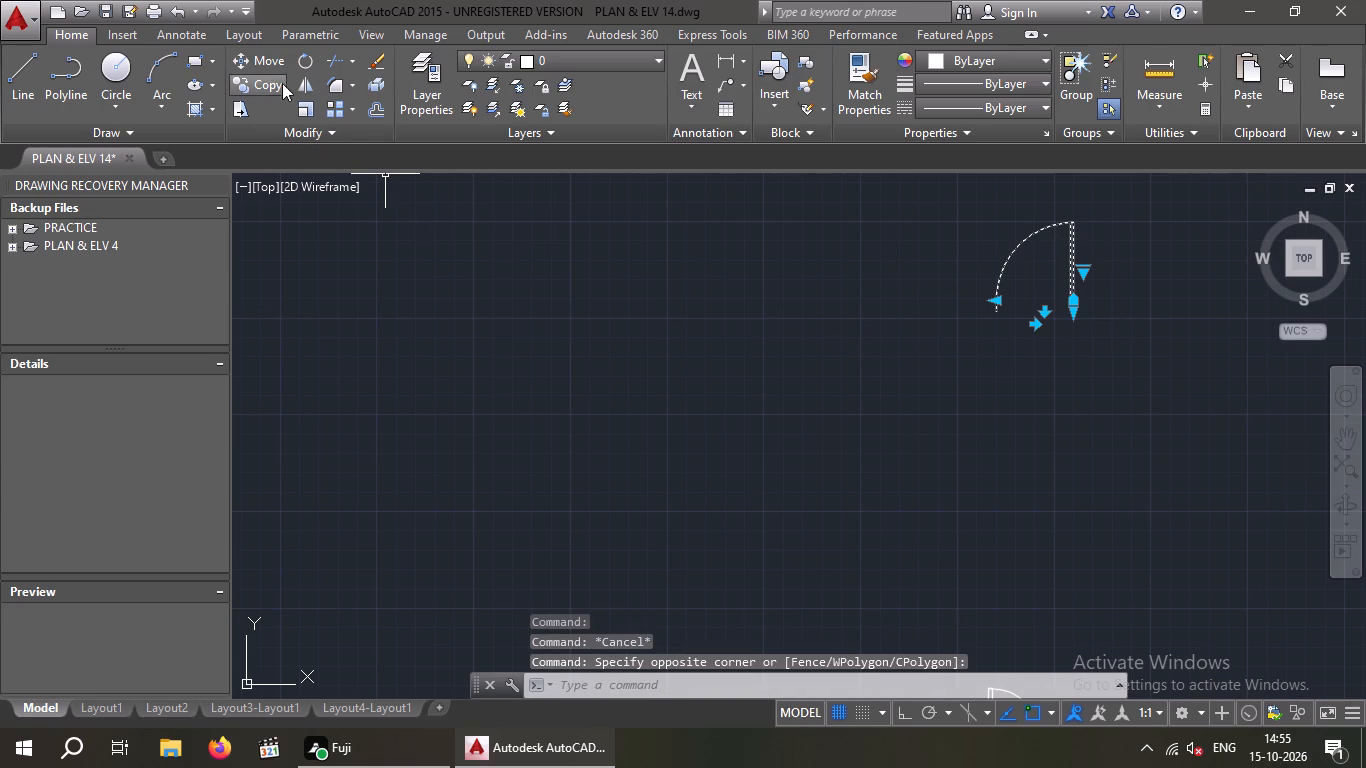
left_click(265, 58)
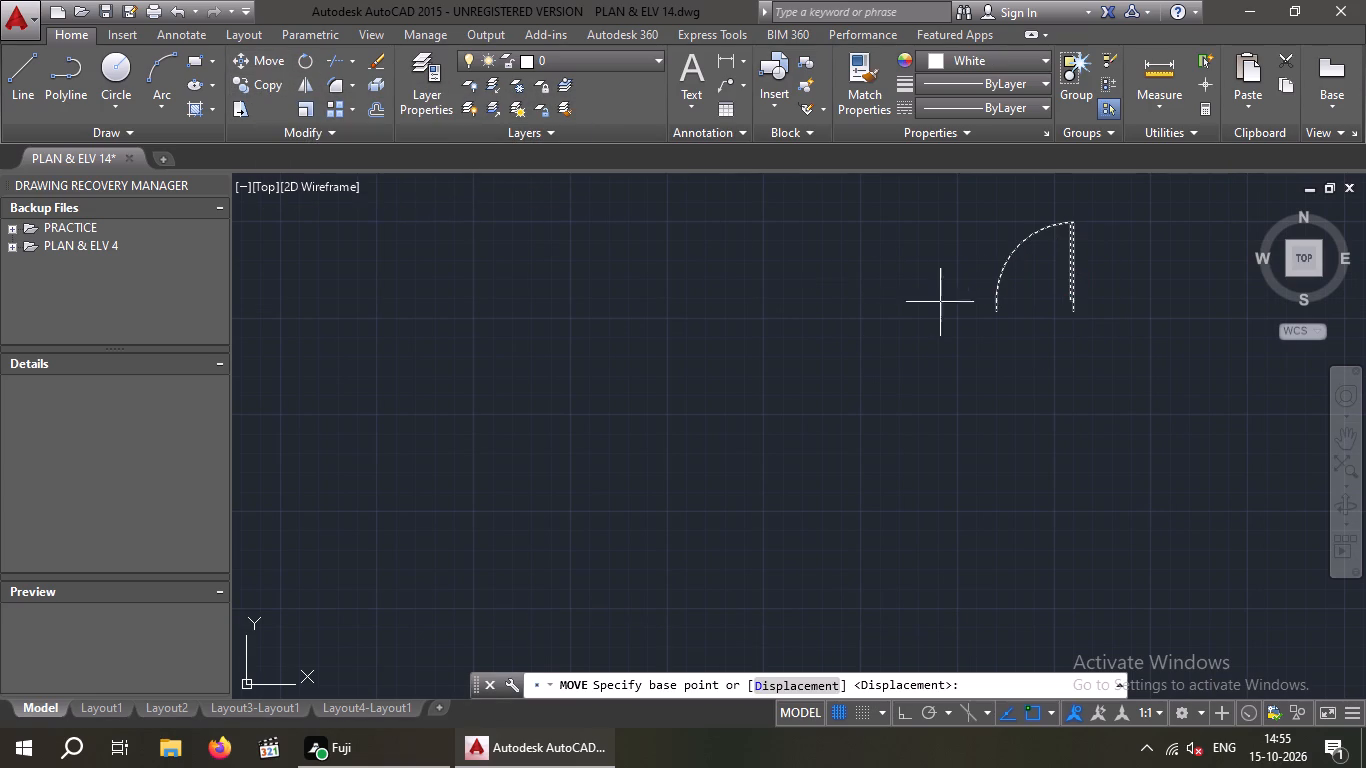
scroll(1068, 315, "up", 3)
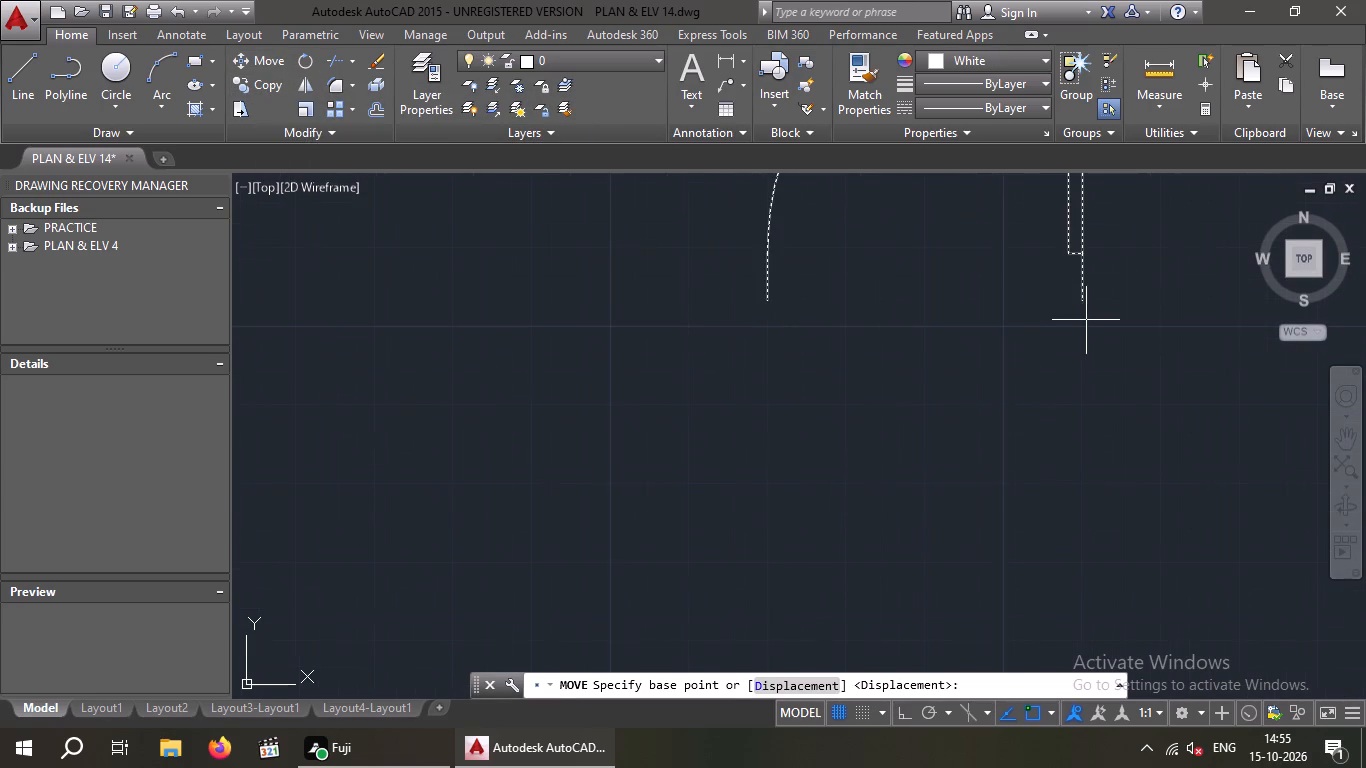
left_click(1082, 304)
scroll(1025, 330, "down", 8)
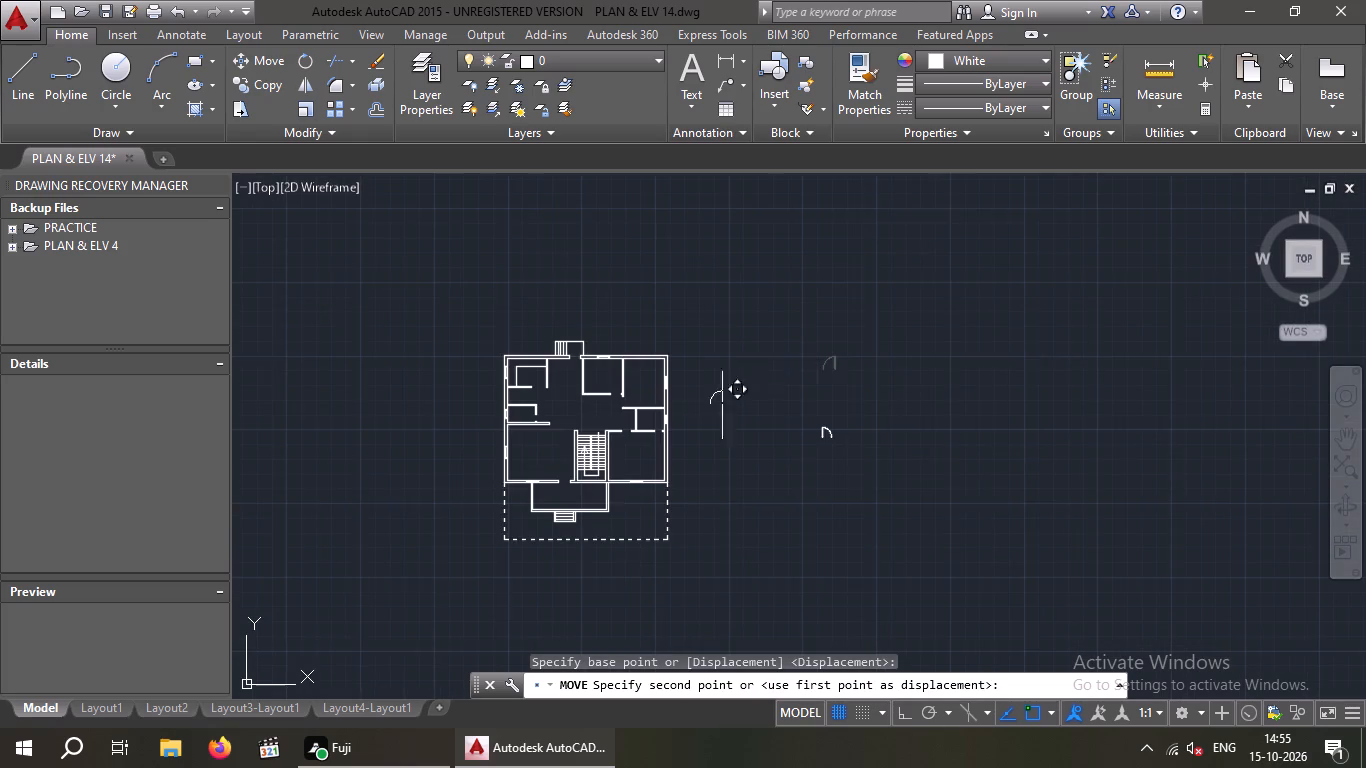
scroll(534, 475, "up", 3)
scroll(631, 508, "up", 3)
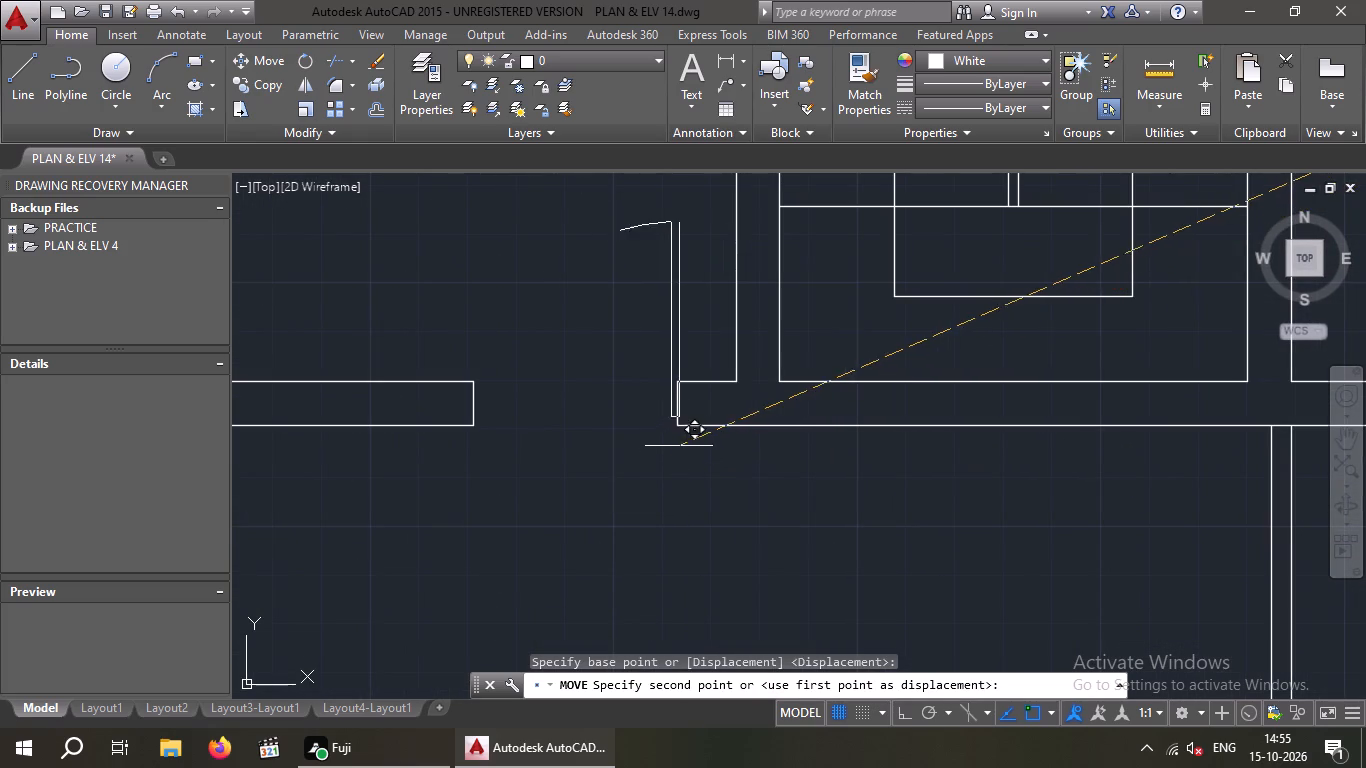
left_click(677, 425)
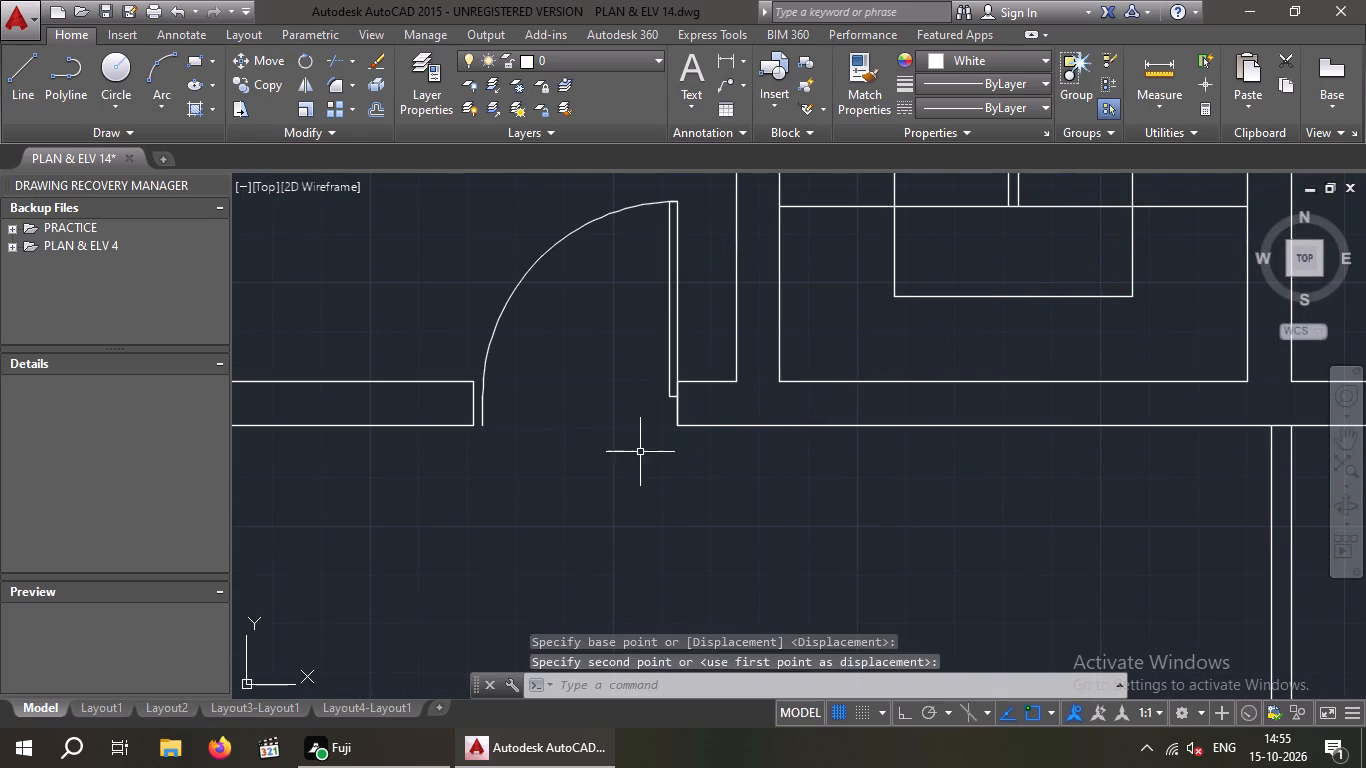
key("Escape")
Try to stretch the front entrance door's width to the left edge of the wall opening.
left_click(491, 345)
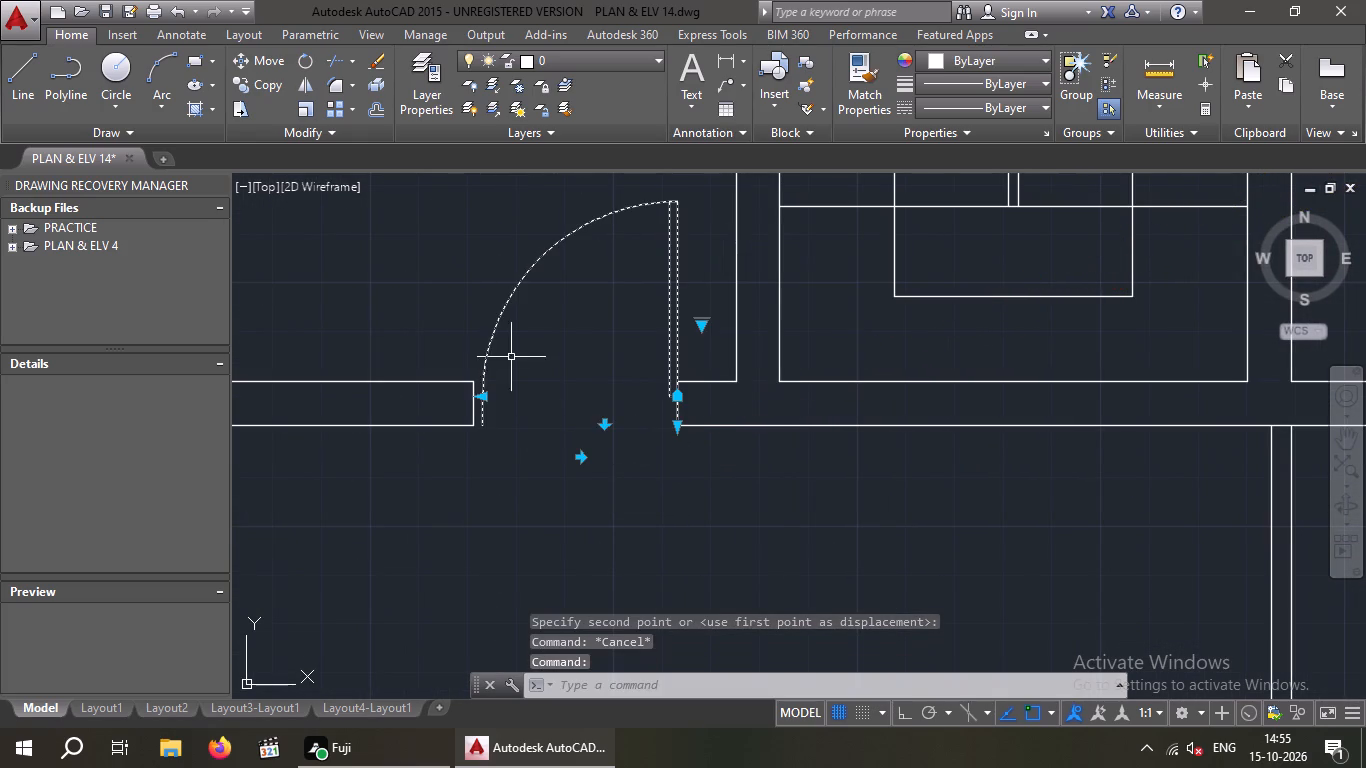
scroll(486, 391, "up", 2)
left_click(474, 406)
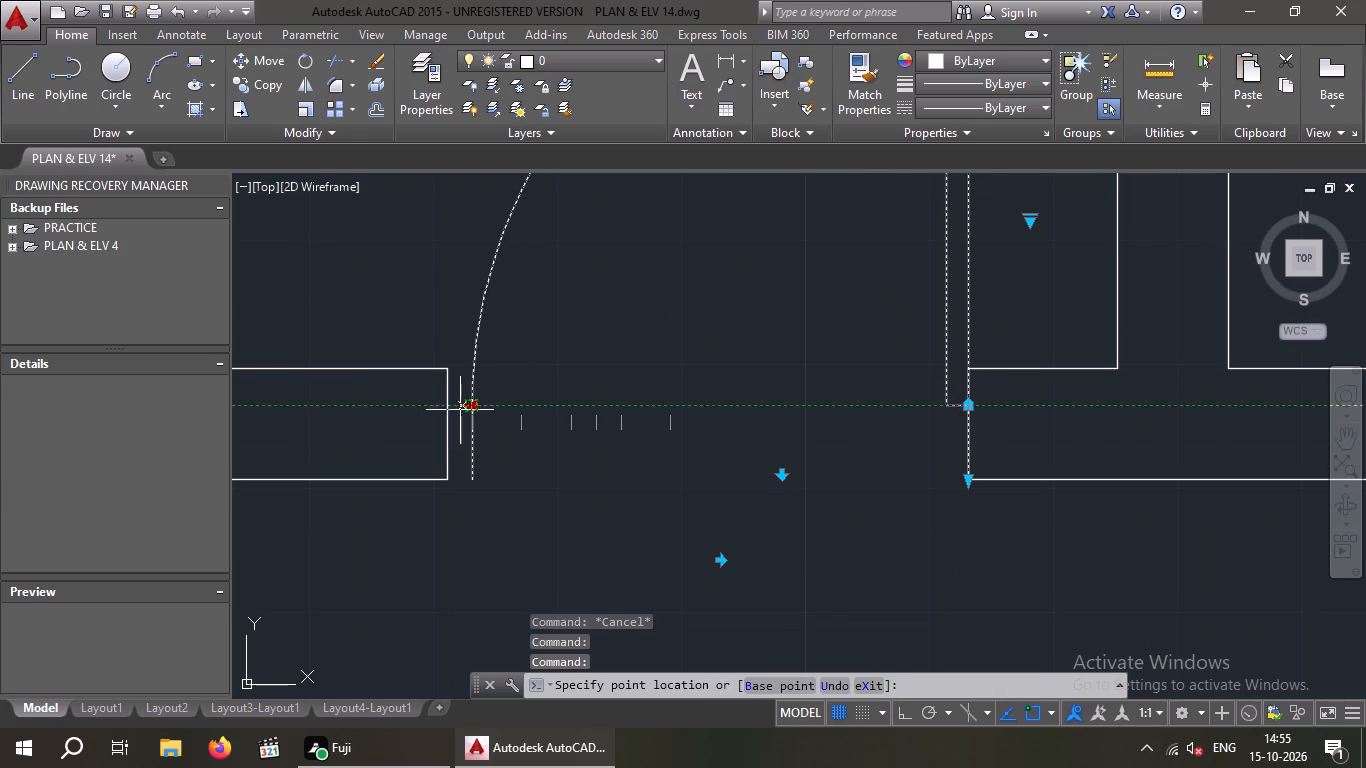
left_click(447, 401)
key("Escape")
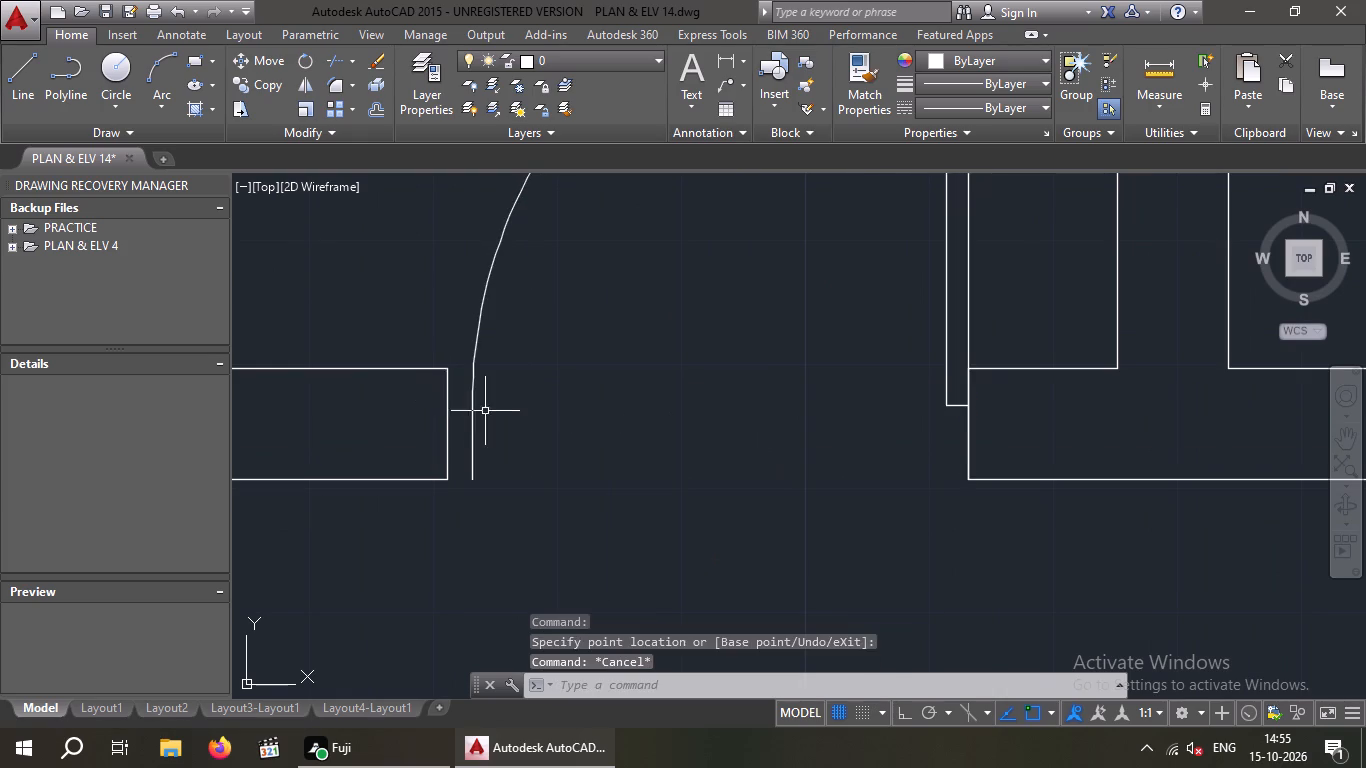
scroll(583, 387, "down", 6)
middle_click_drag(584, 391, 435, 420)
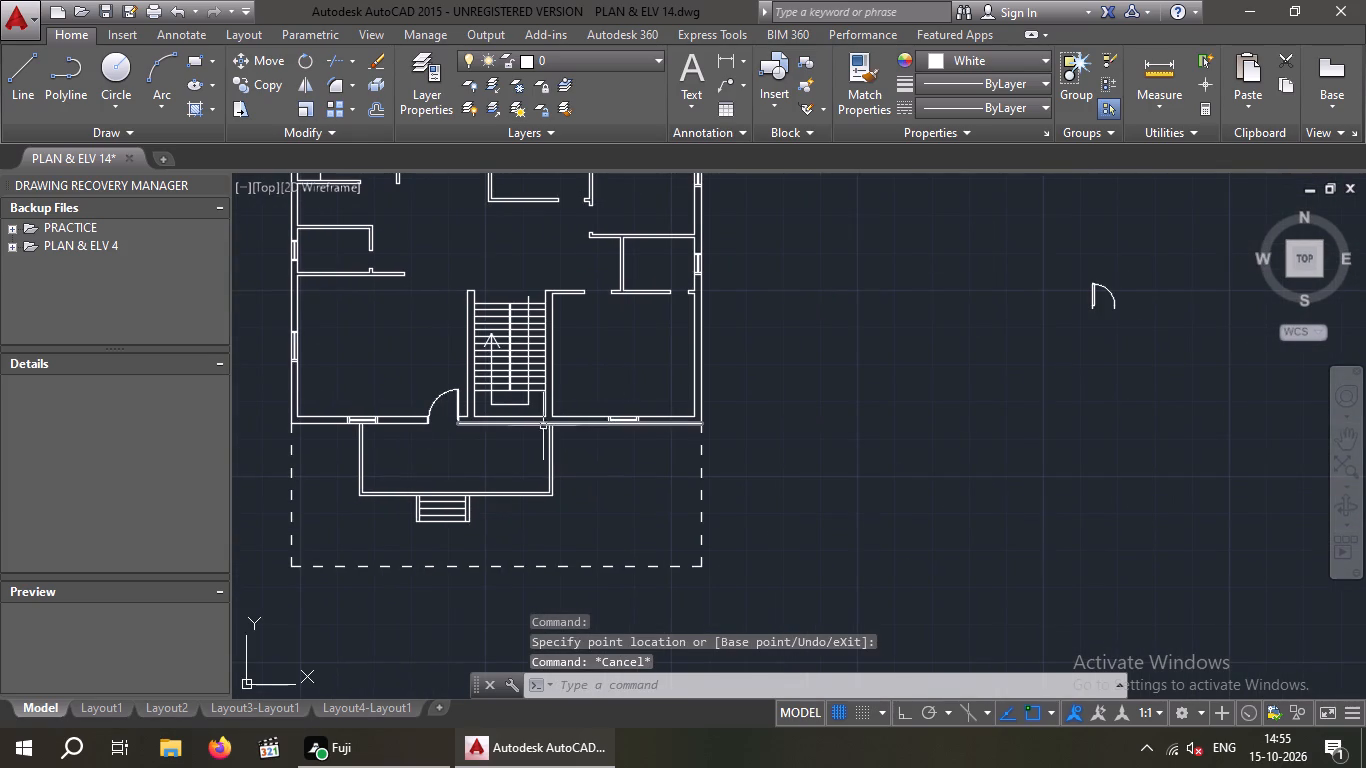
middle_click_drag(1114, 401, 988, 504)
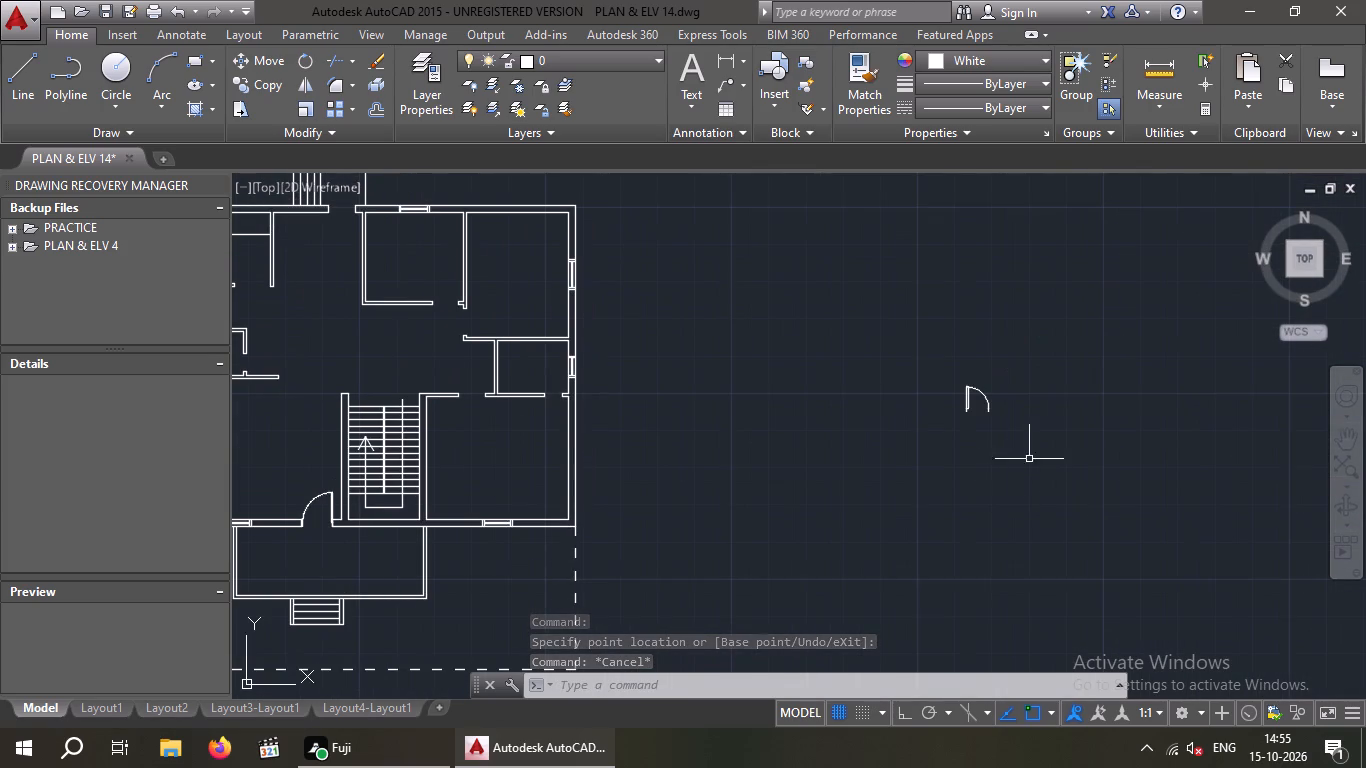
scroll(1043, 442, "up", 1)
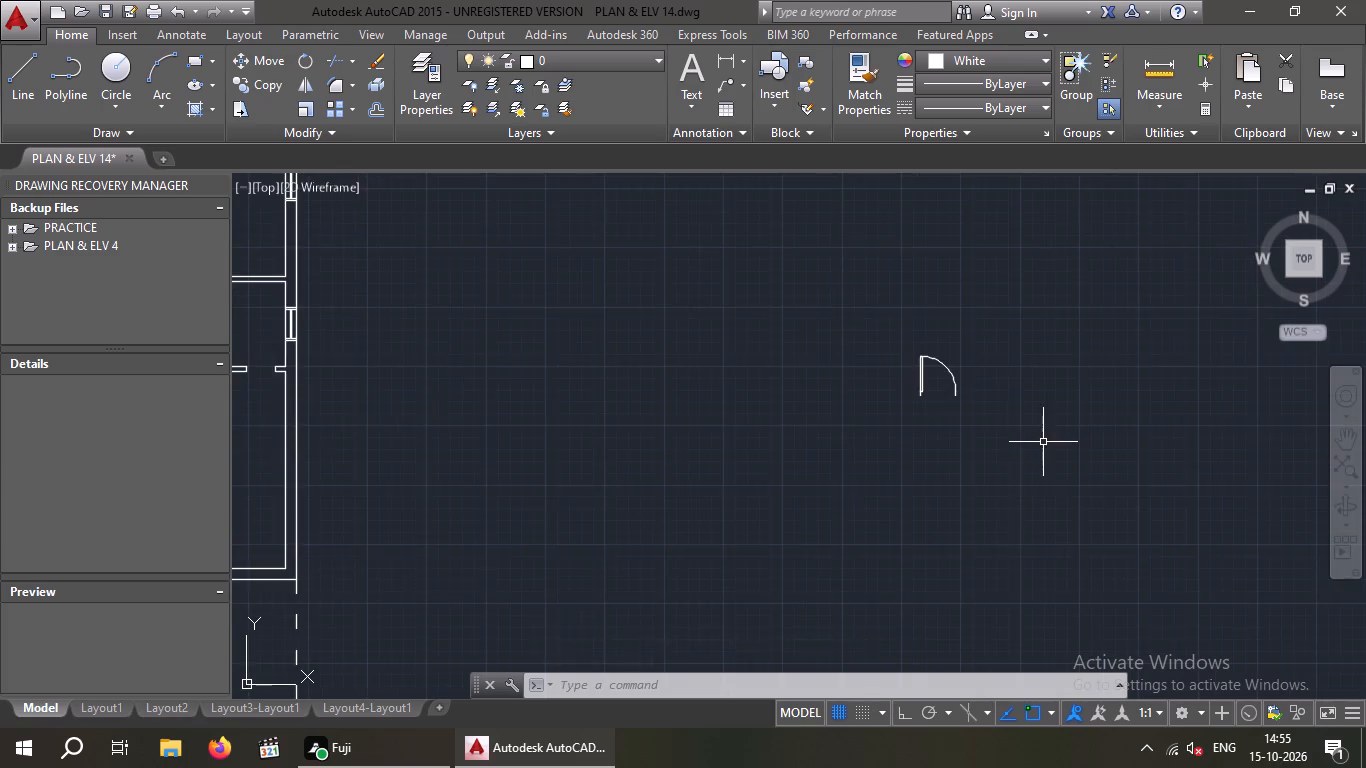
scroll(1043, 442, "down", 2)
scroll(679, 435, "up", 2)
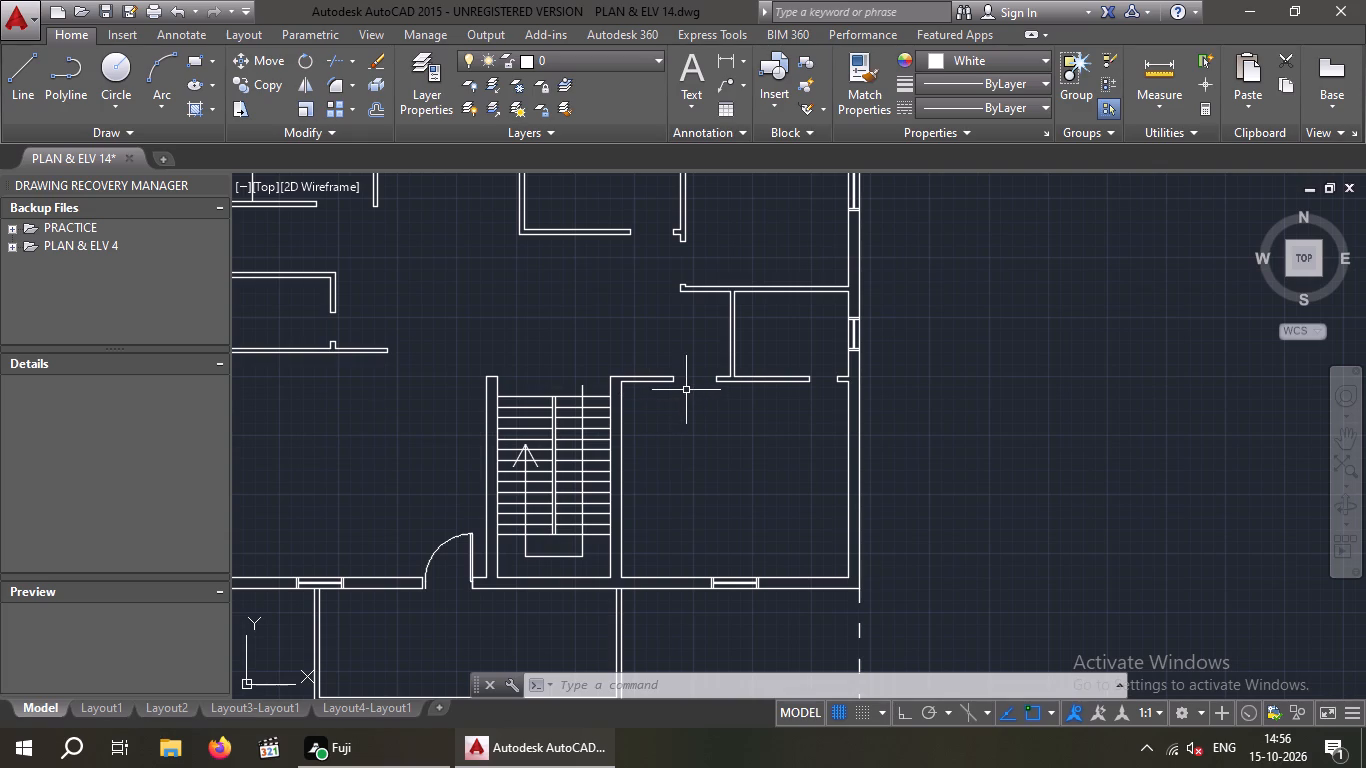
Extend both wall lines across the door opening in the horizontal wall just right of the staircase.
scroll(686, 390, "up", 2)
key("Escape")
key("Escape")
key("e")
type("X")
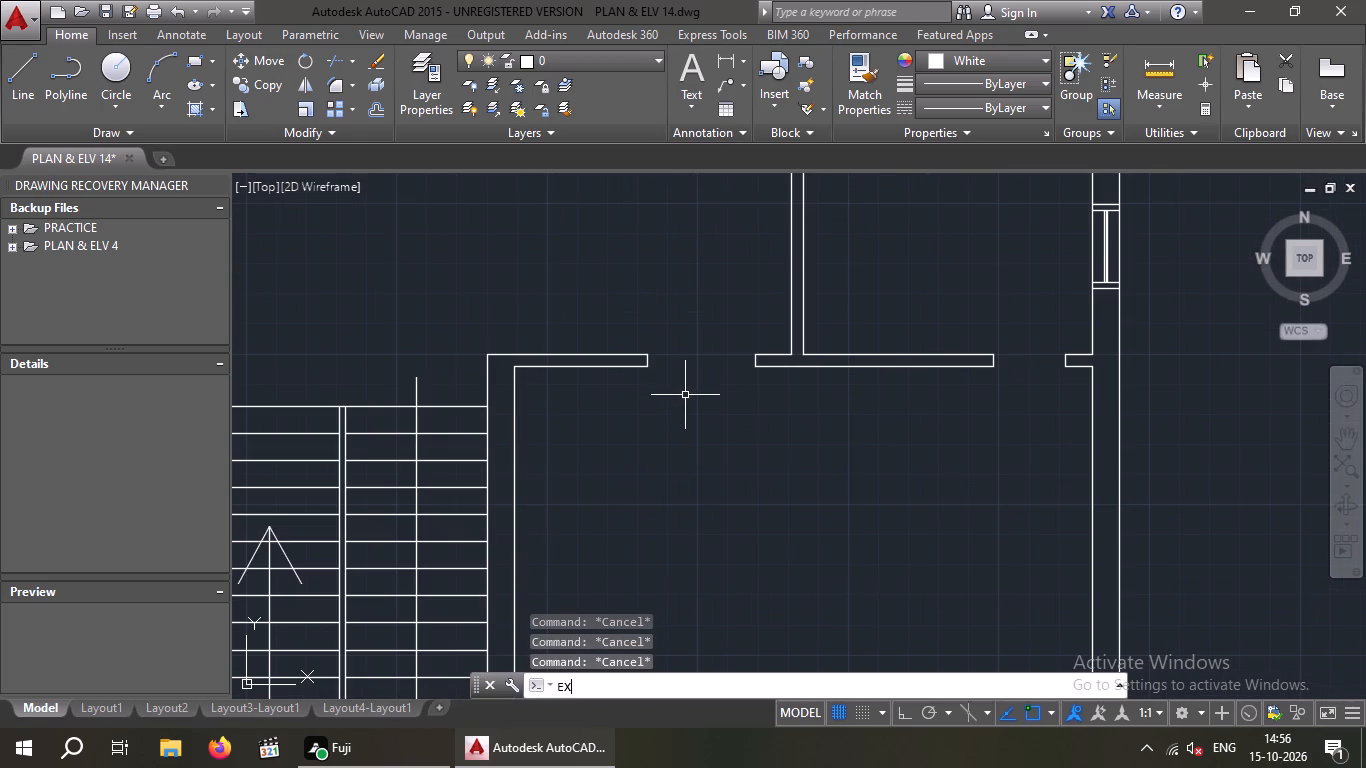
key("space")
key("space")
left_click_drag(662, 416, 596, 349)
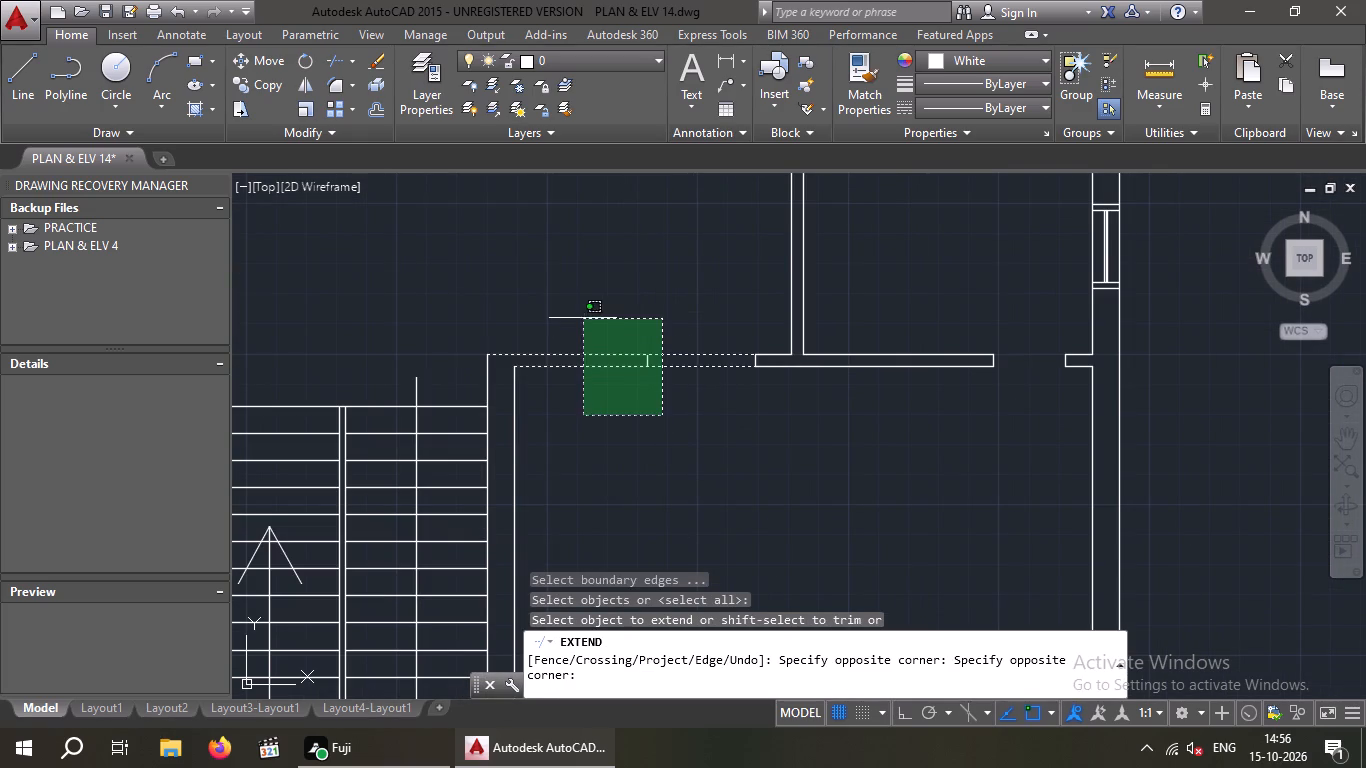
left_click(581, 312)
key("Escape")
Delete the two leftover jamb lines inside the closed wall segment right of the staircase.
scroll(649, 360, "up", 2)
left_click_drag(670, 360, 626, 365)
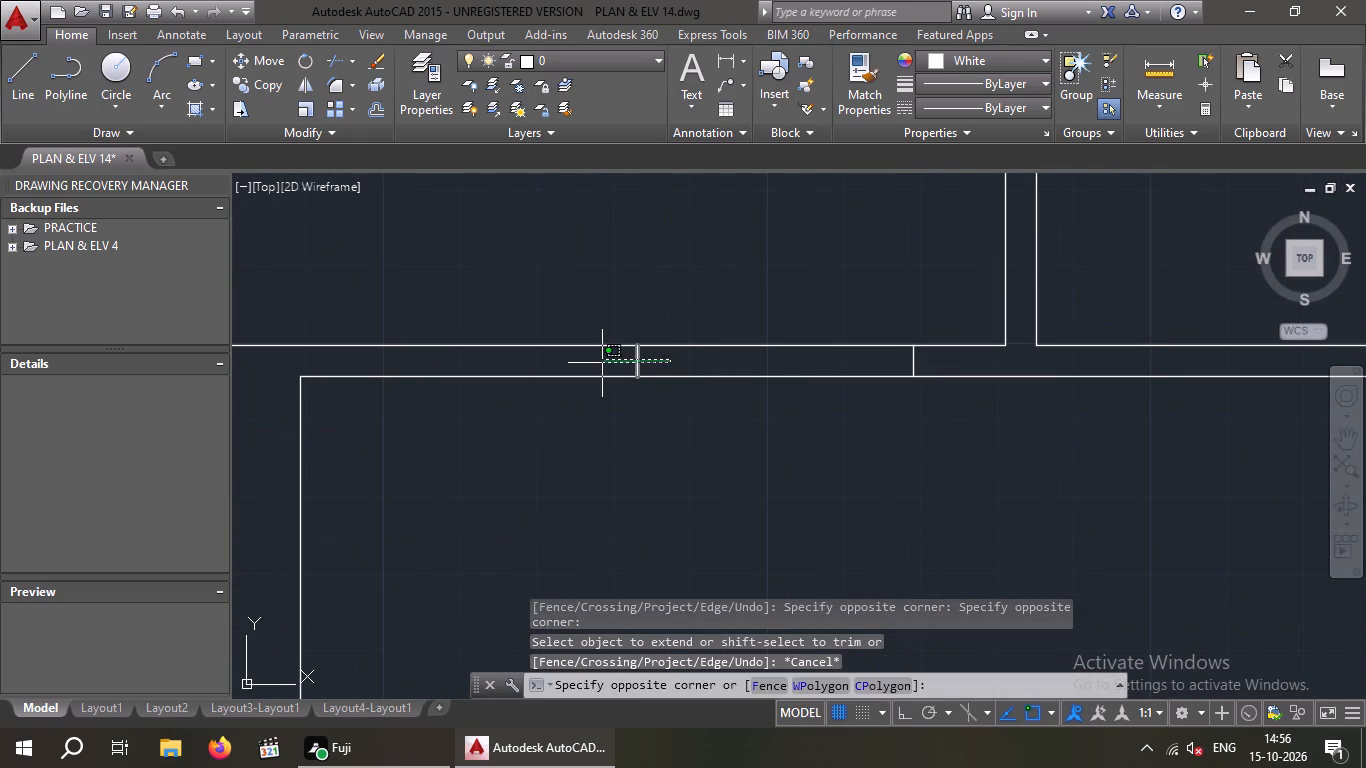
left_click(602, 363)
key("Delete")
scroll(915, 363, "up", 2)
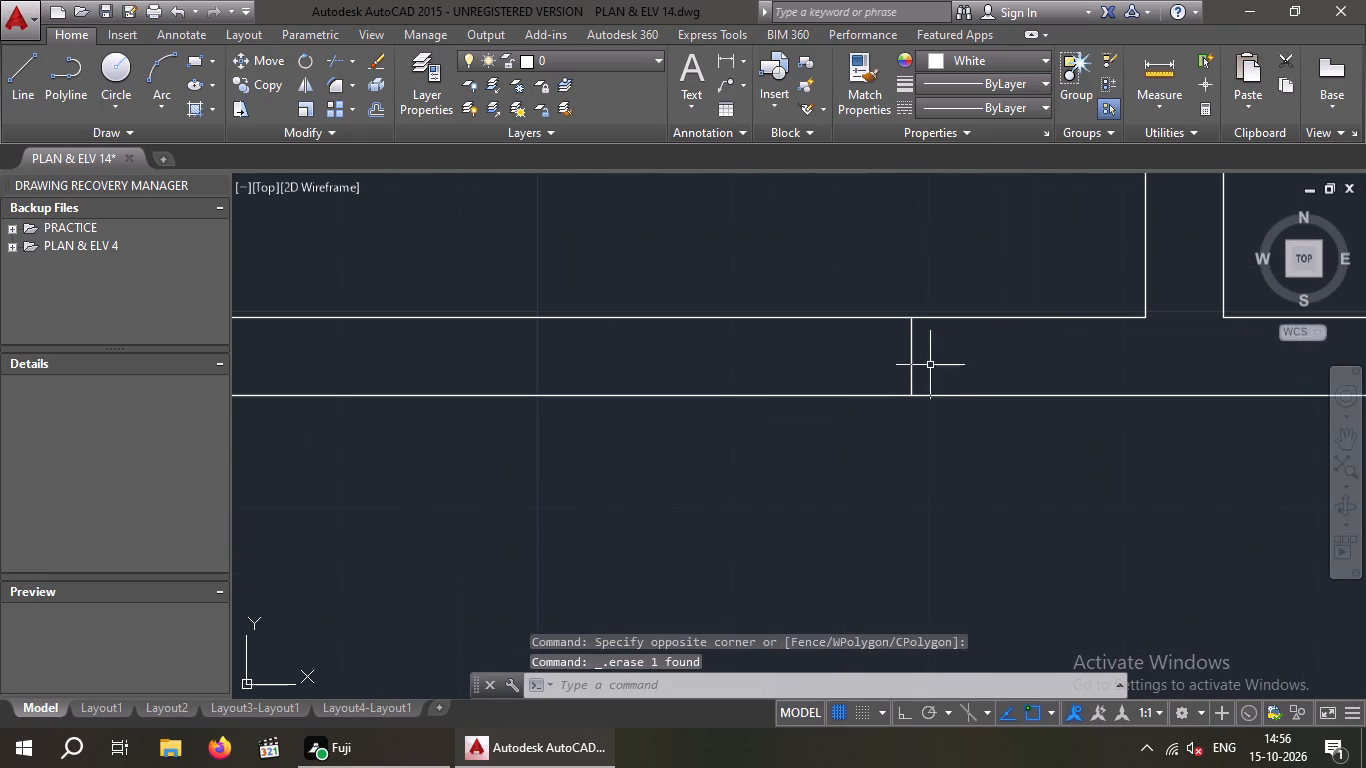
left_click(859, 372)
left_click(950, 365)
left_click_drag(953, 359, 888, 366)
left_click(864, 366)
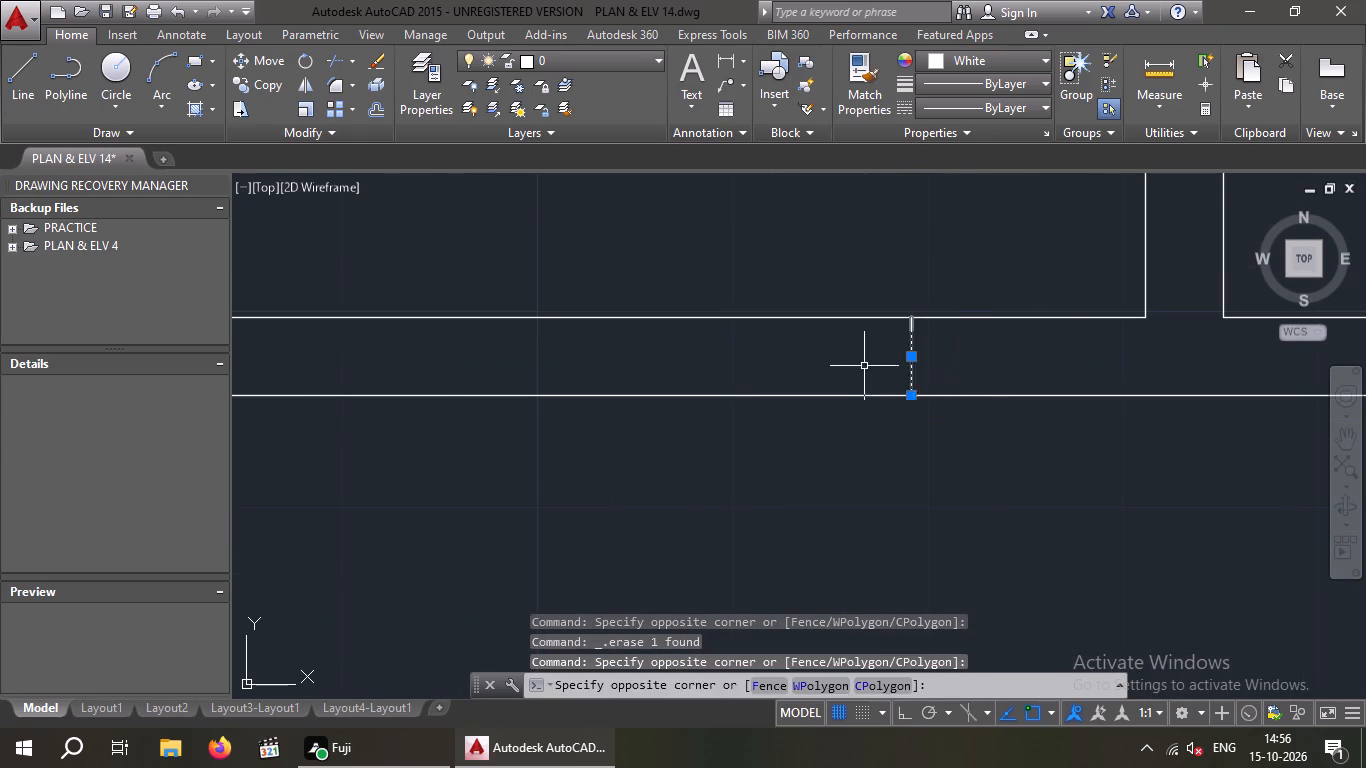
key("Delete")
scroll(859, 372, "down", 4)
key("Escape")
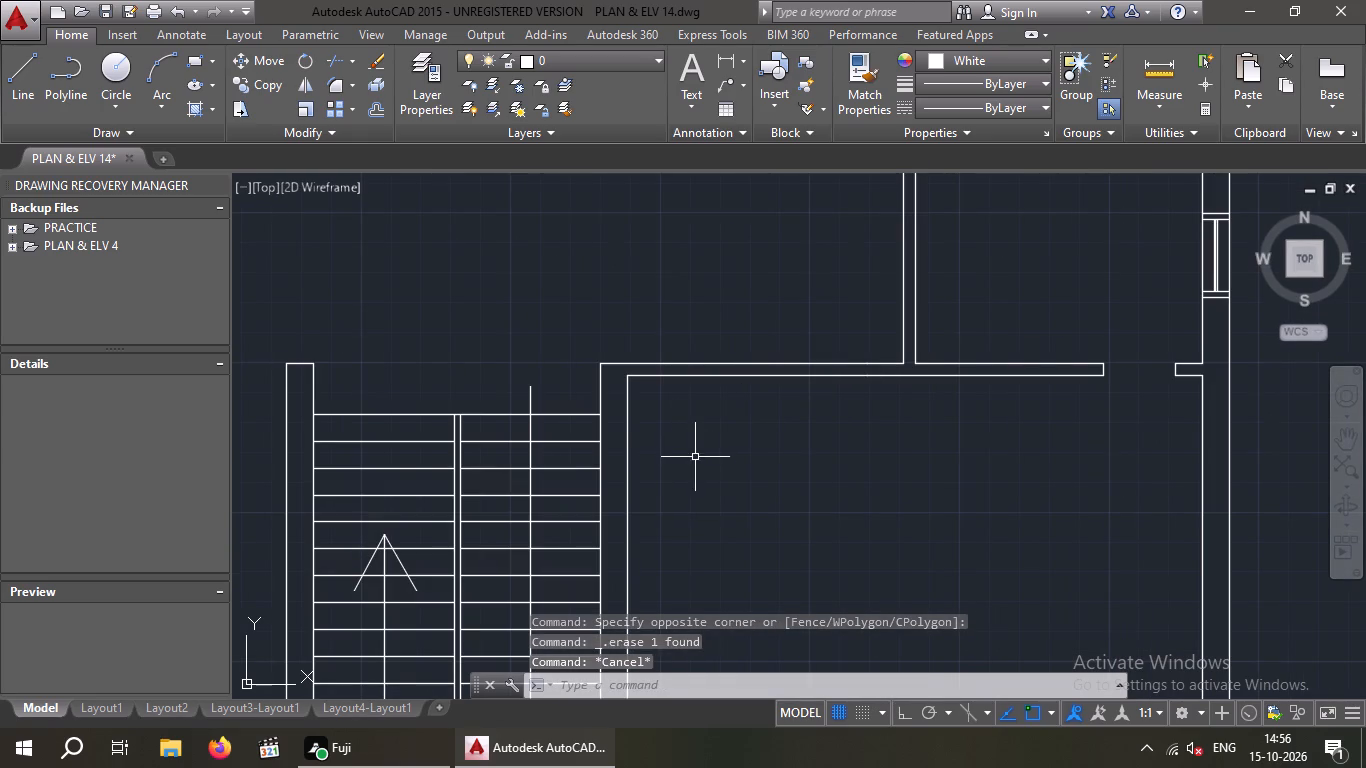
key("Escape")
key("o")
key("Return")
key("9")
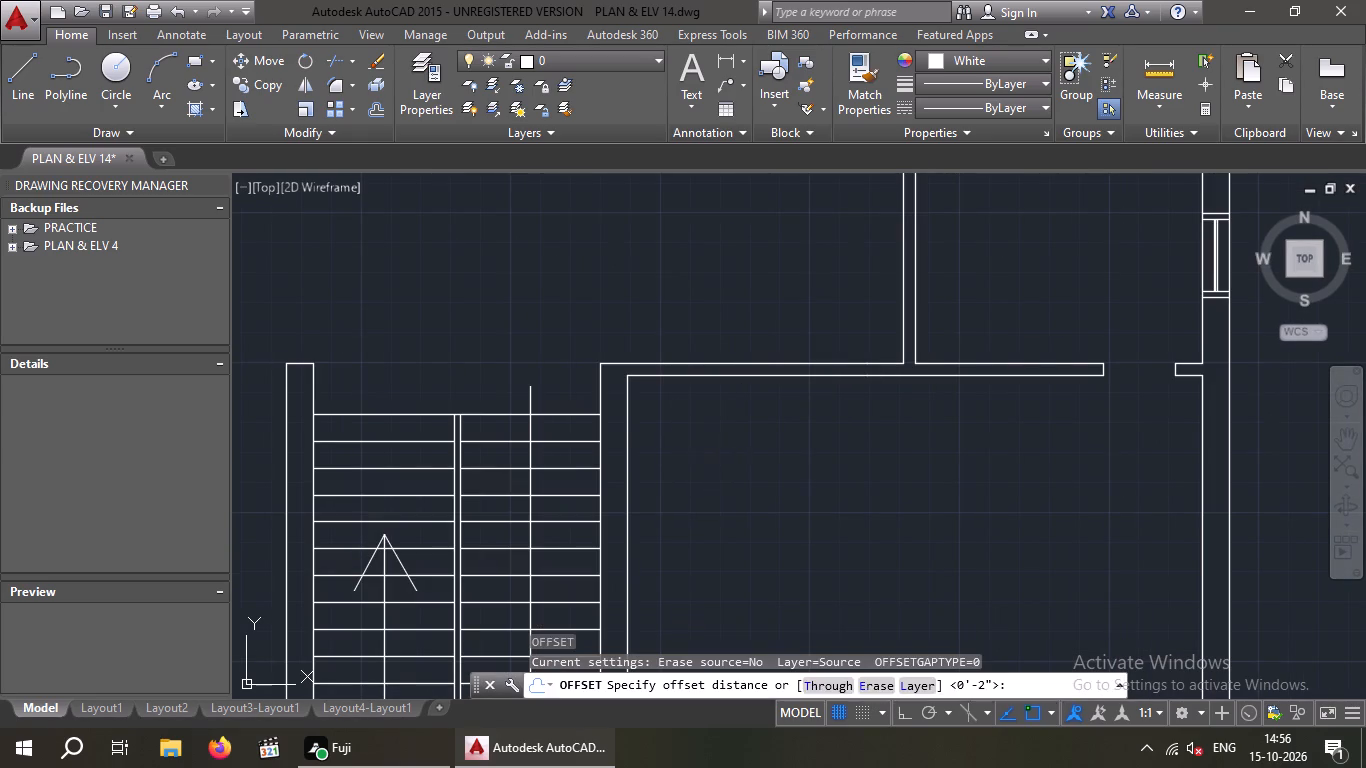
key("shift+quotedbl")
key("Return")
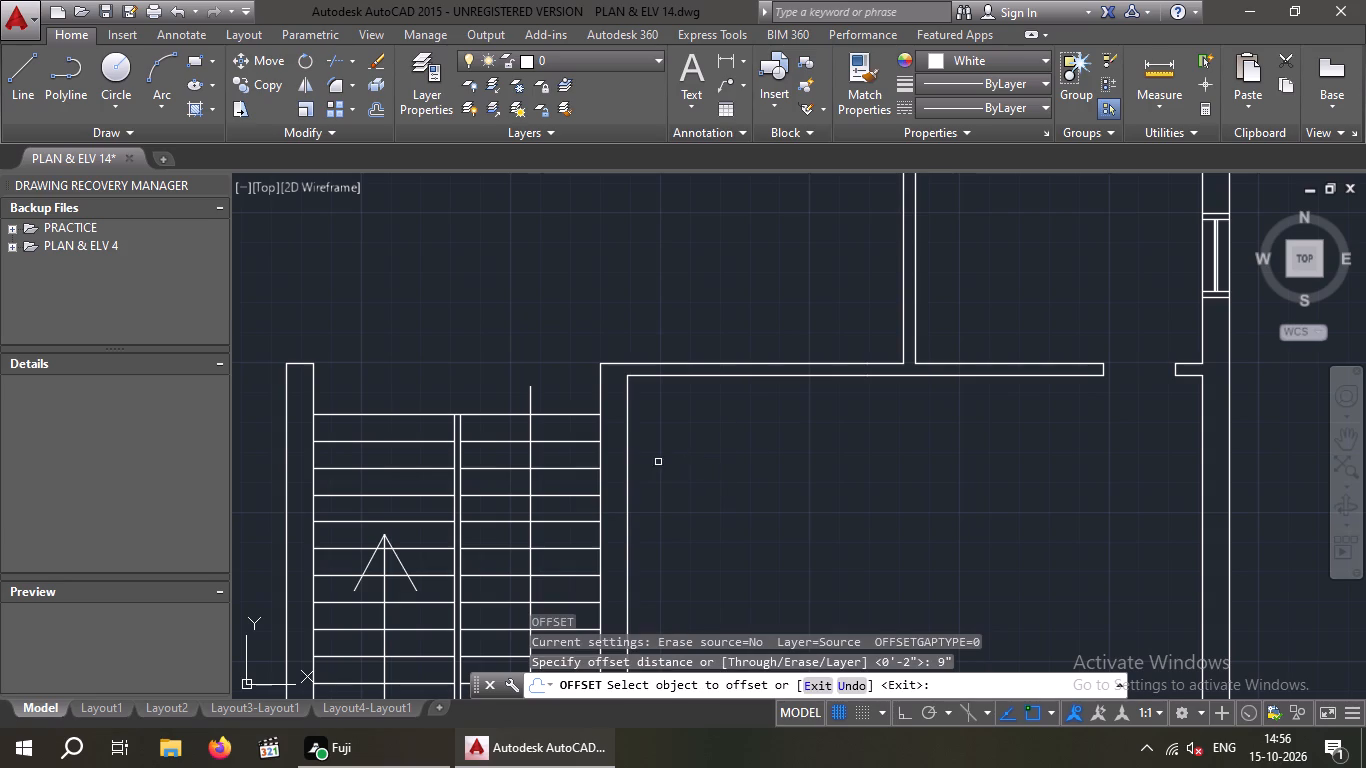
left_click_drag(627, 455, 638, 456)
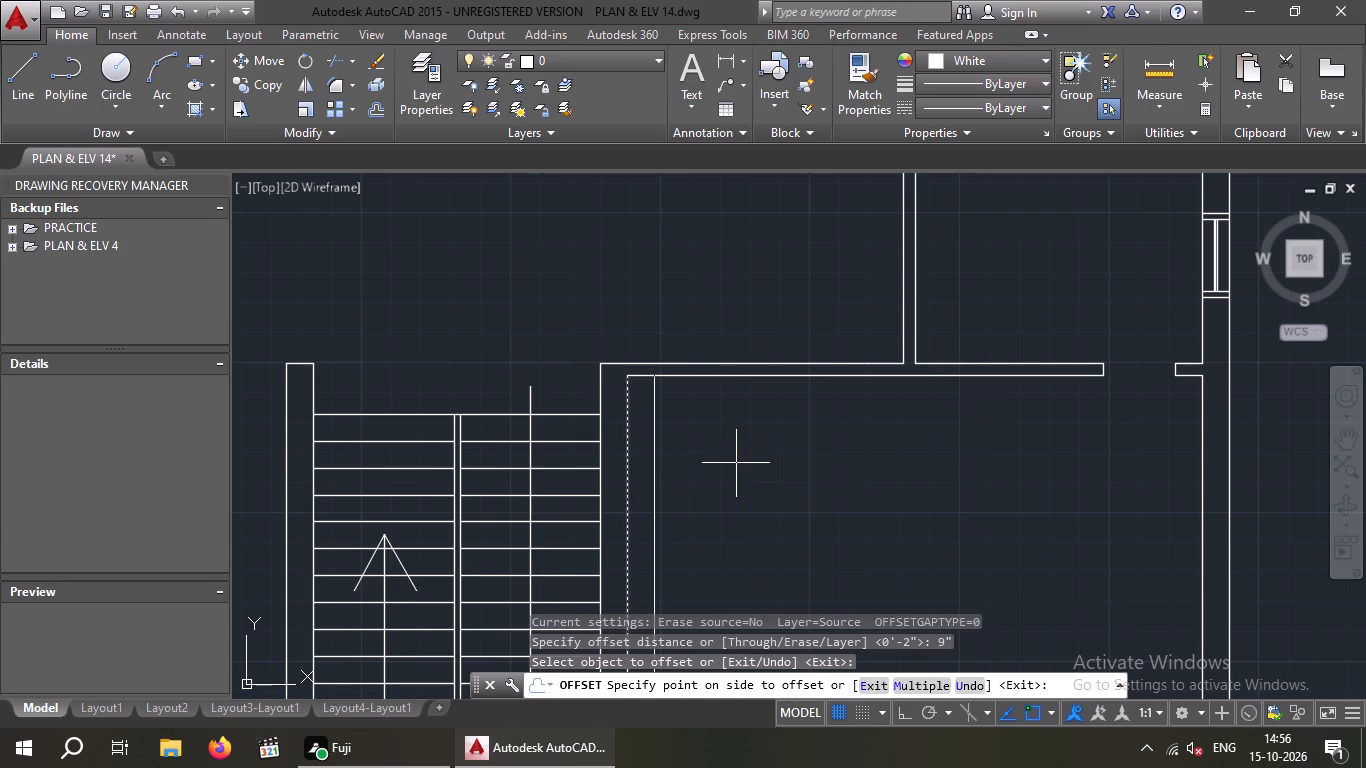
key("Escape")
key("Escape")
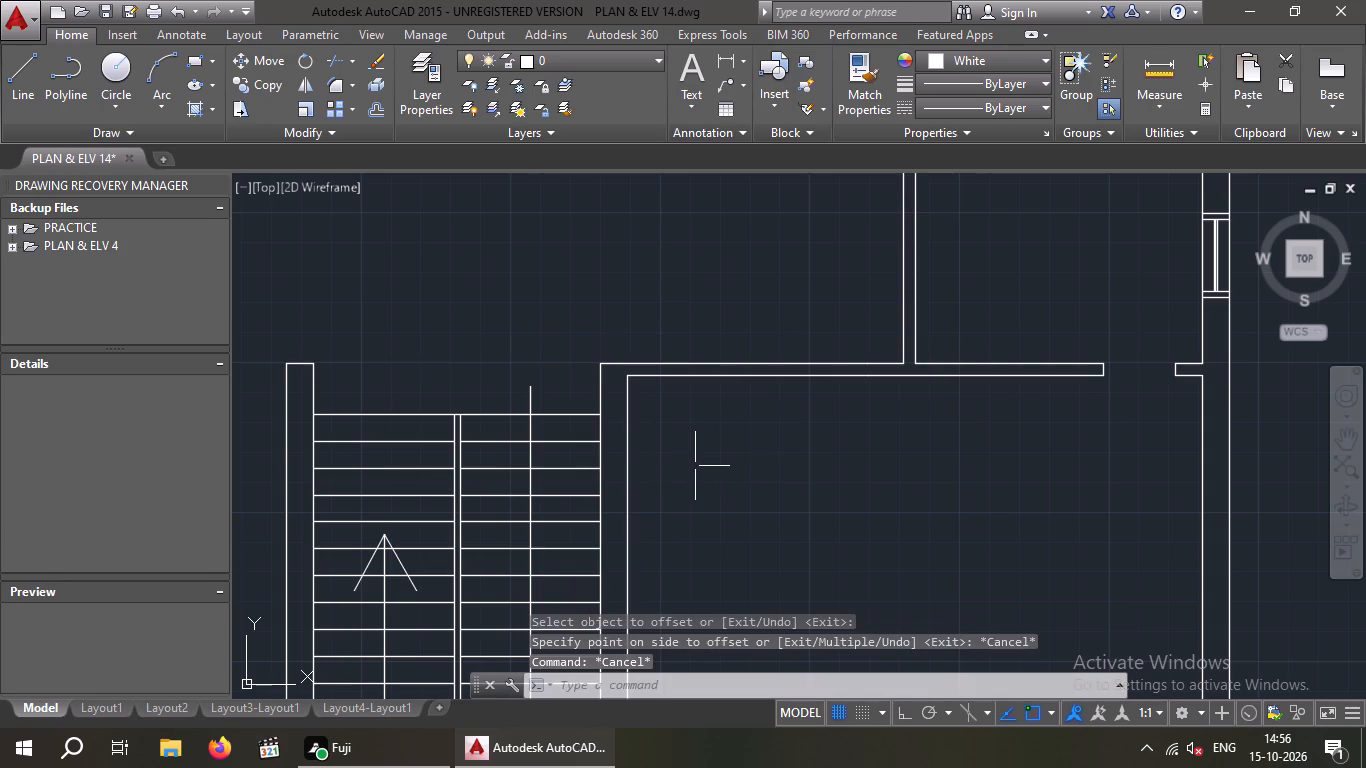
Offset the inner wall line on the staircase side of the lower-right room 1' into the room.
key("o")
key("Return")
key("1")
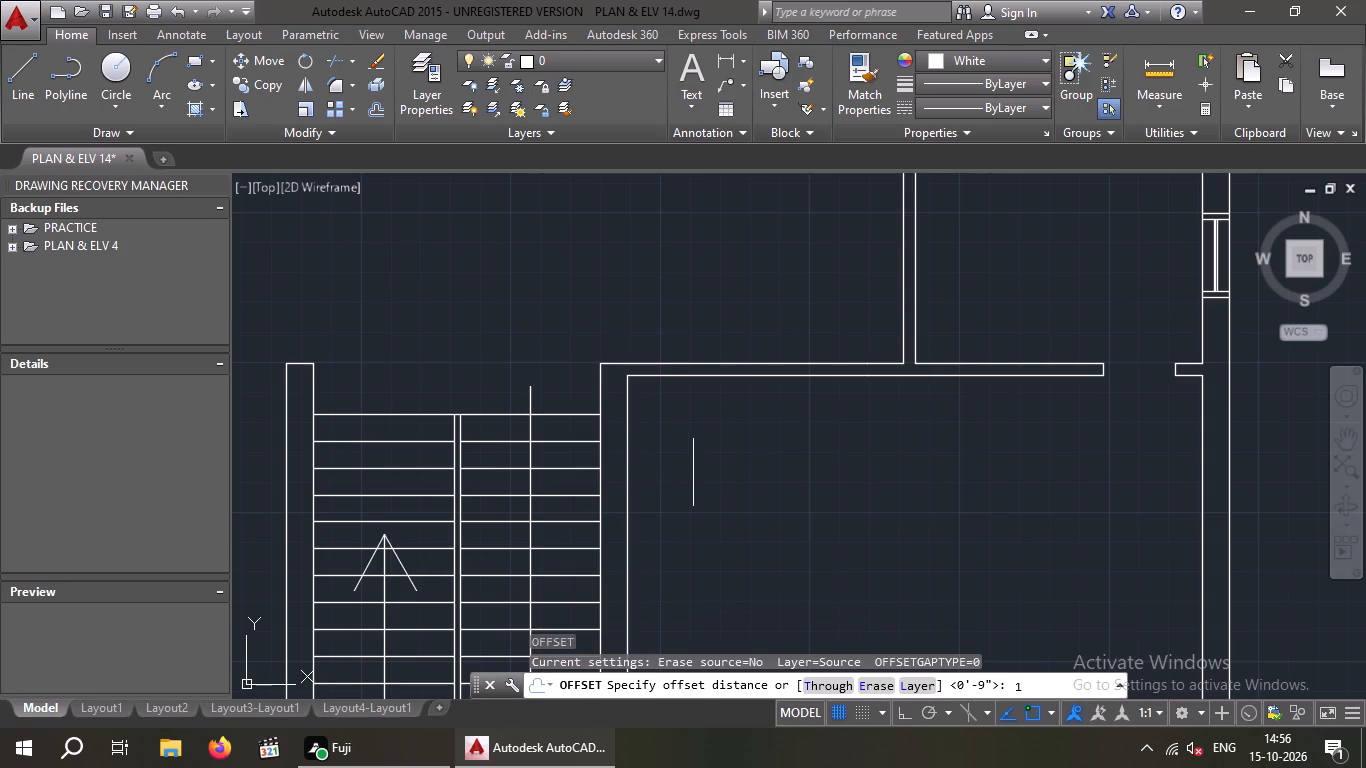
key("apostrophe")
key("Return")
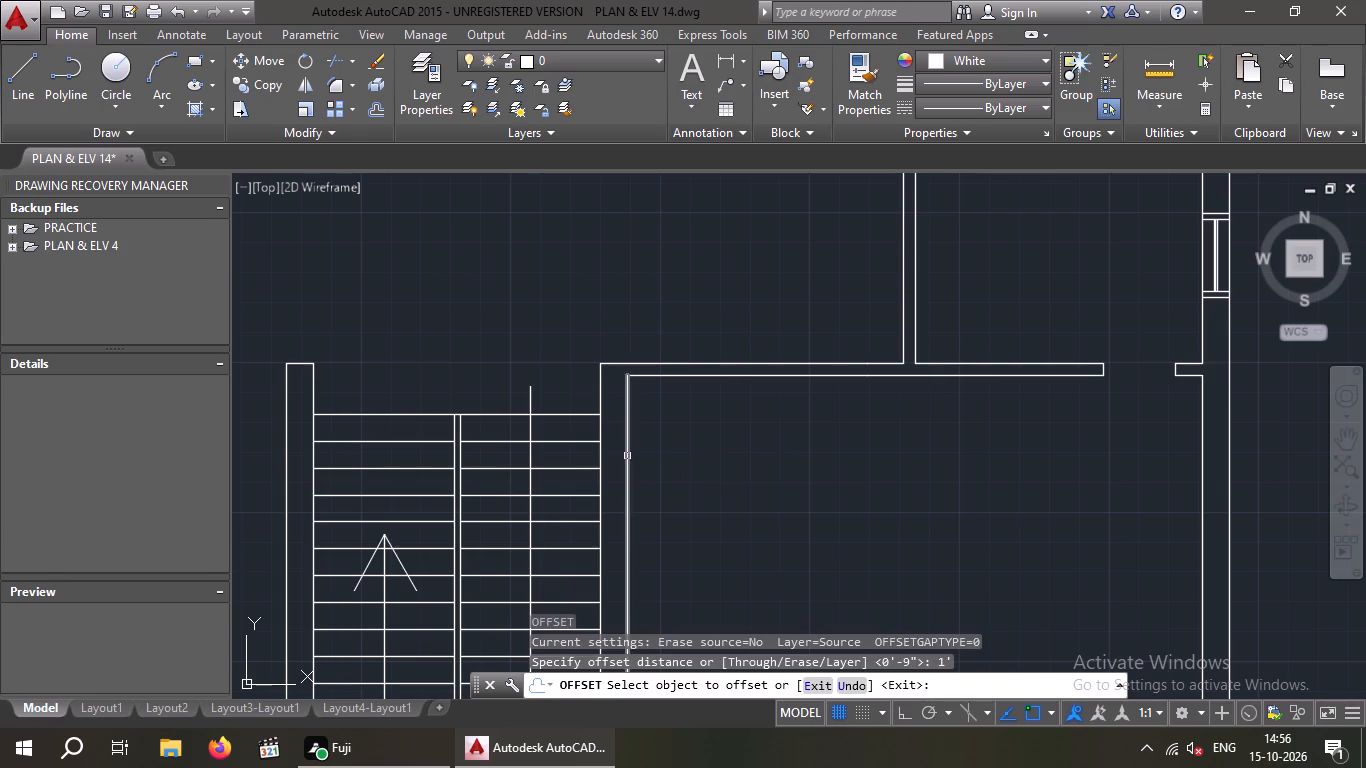
left_click_drag(627, 456, 643, 456)
left_click(722, 456)
key("Escape")
key("Escape")
Extend the new offset line up through the thickness of the room's upper wall.
key("e")
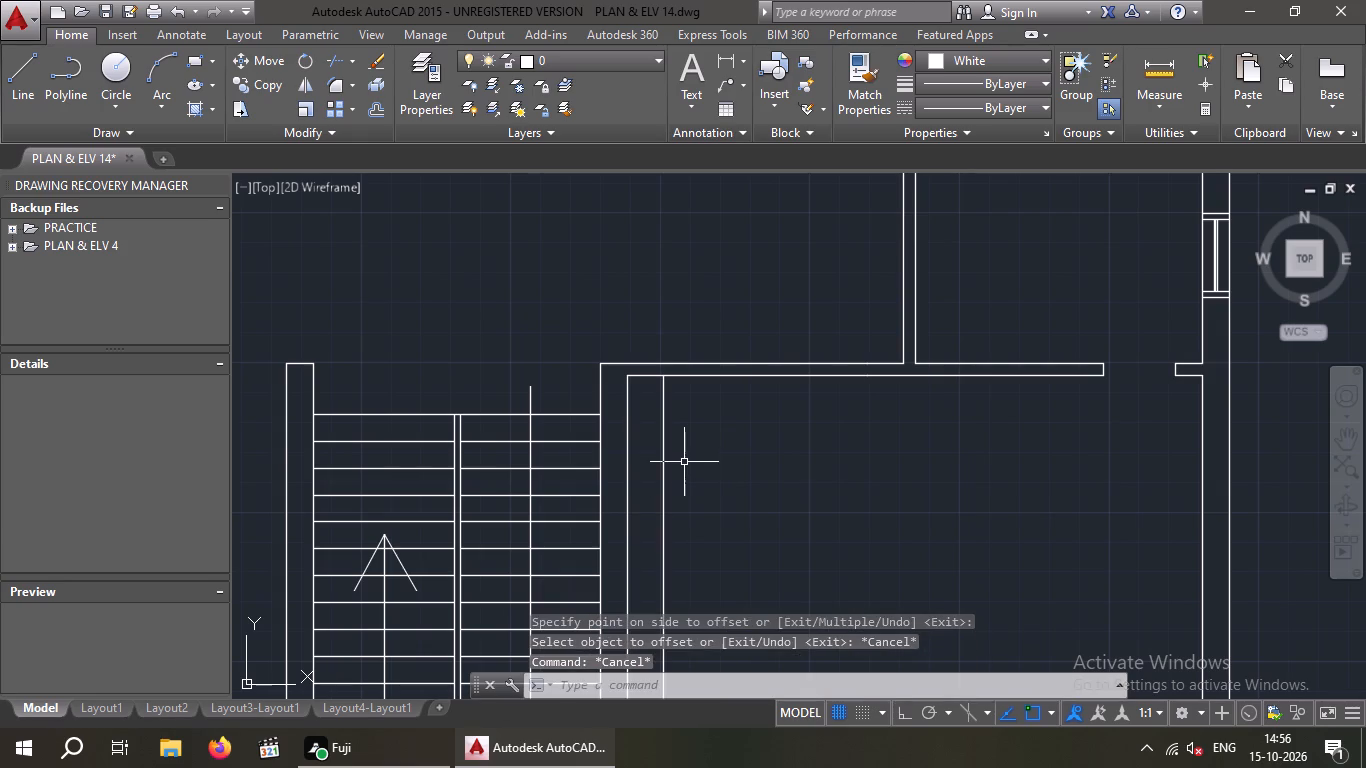
type("X")
key("space")
key("space")
left_click_drag(736, 431, 697, 444)
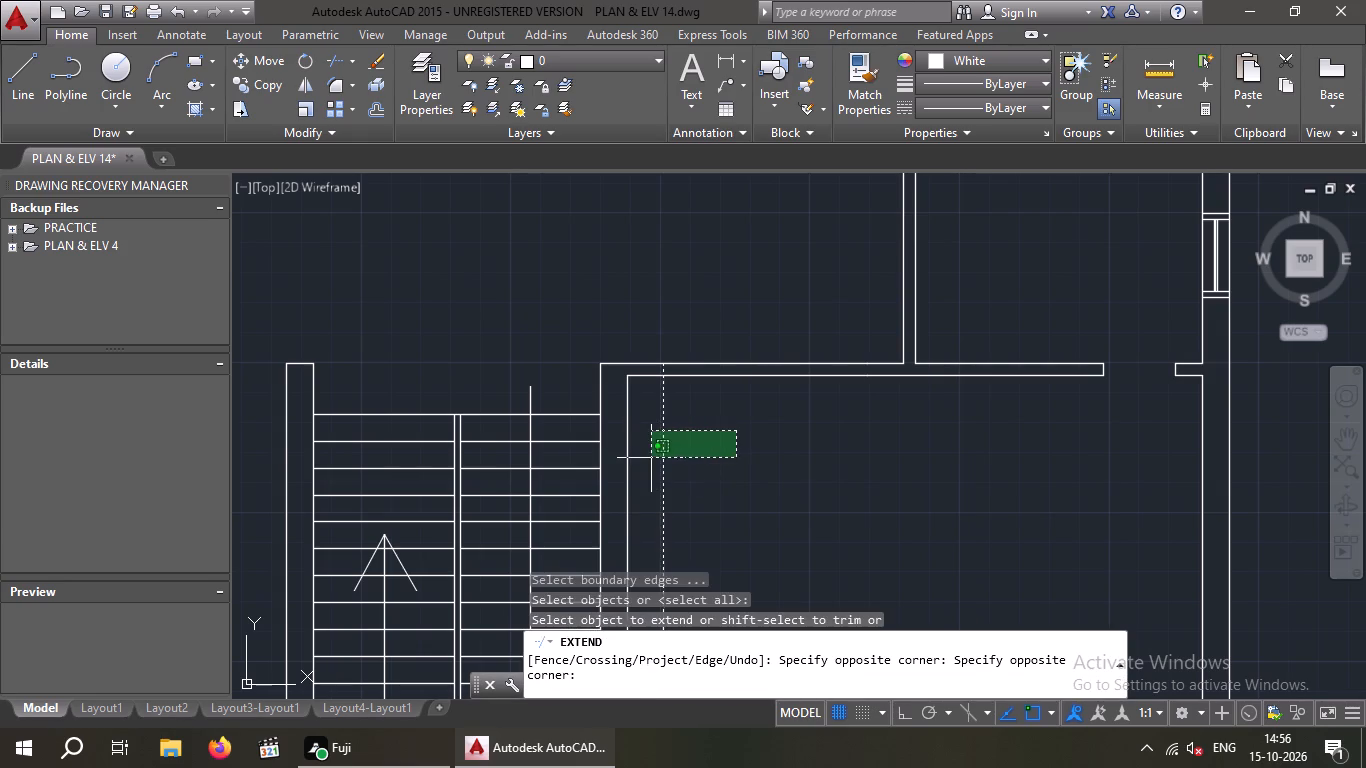
left_click(651, 458)
key("Escape")
key("Escape")
Offset the extended line 3' to the right to mark the door opening's width.
key("o")
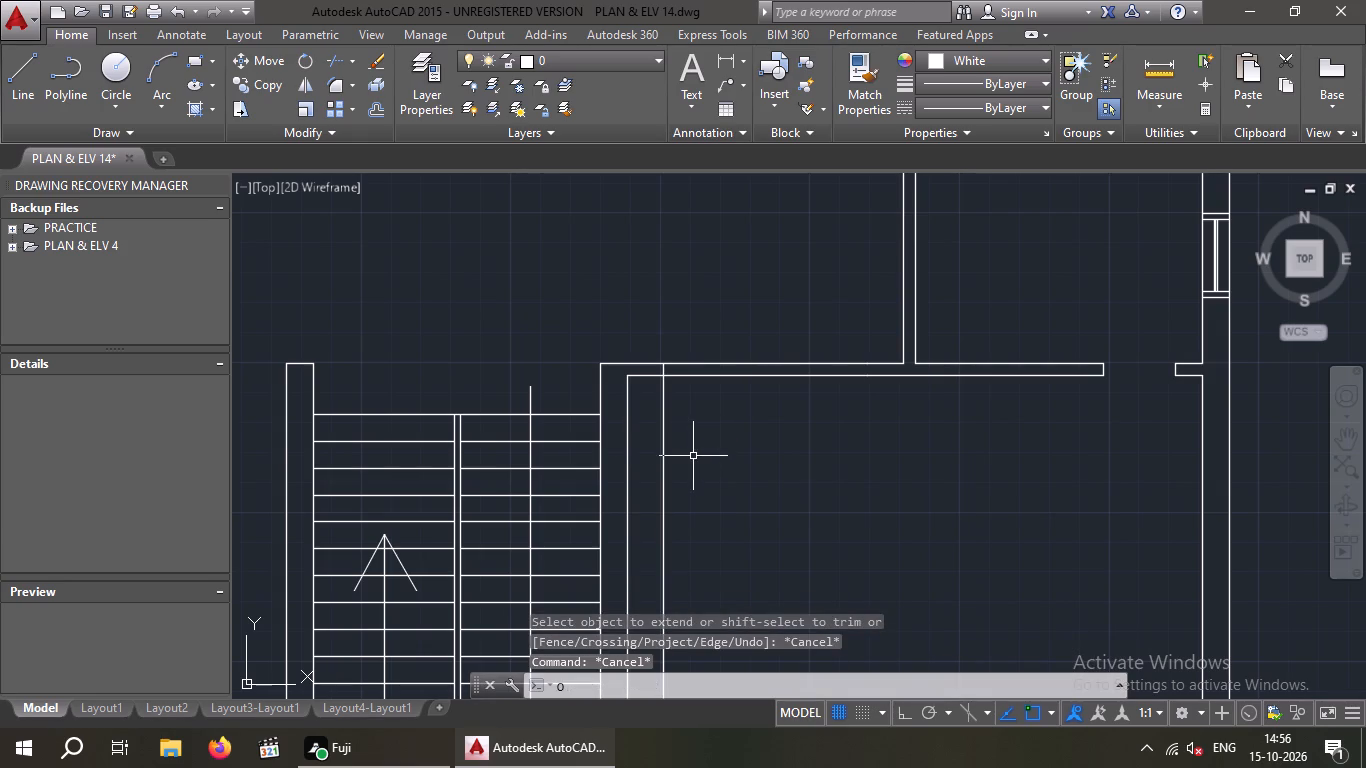
key("Return")
key("3")
key("apostrophe")
key("Return")
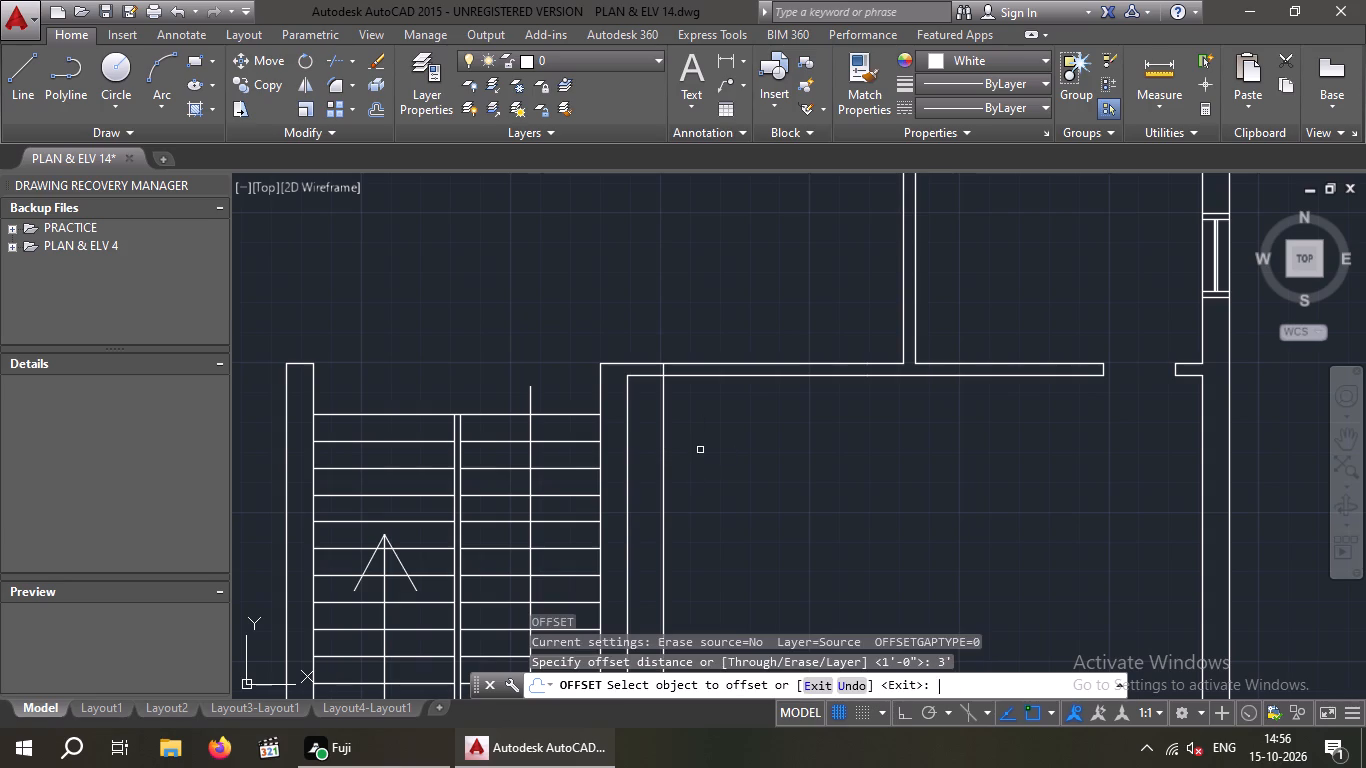
left_click_drag(664, 451, 696, 451)
left_click(769, 452)
key("Escape")
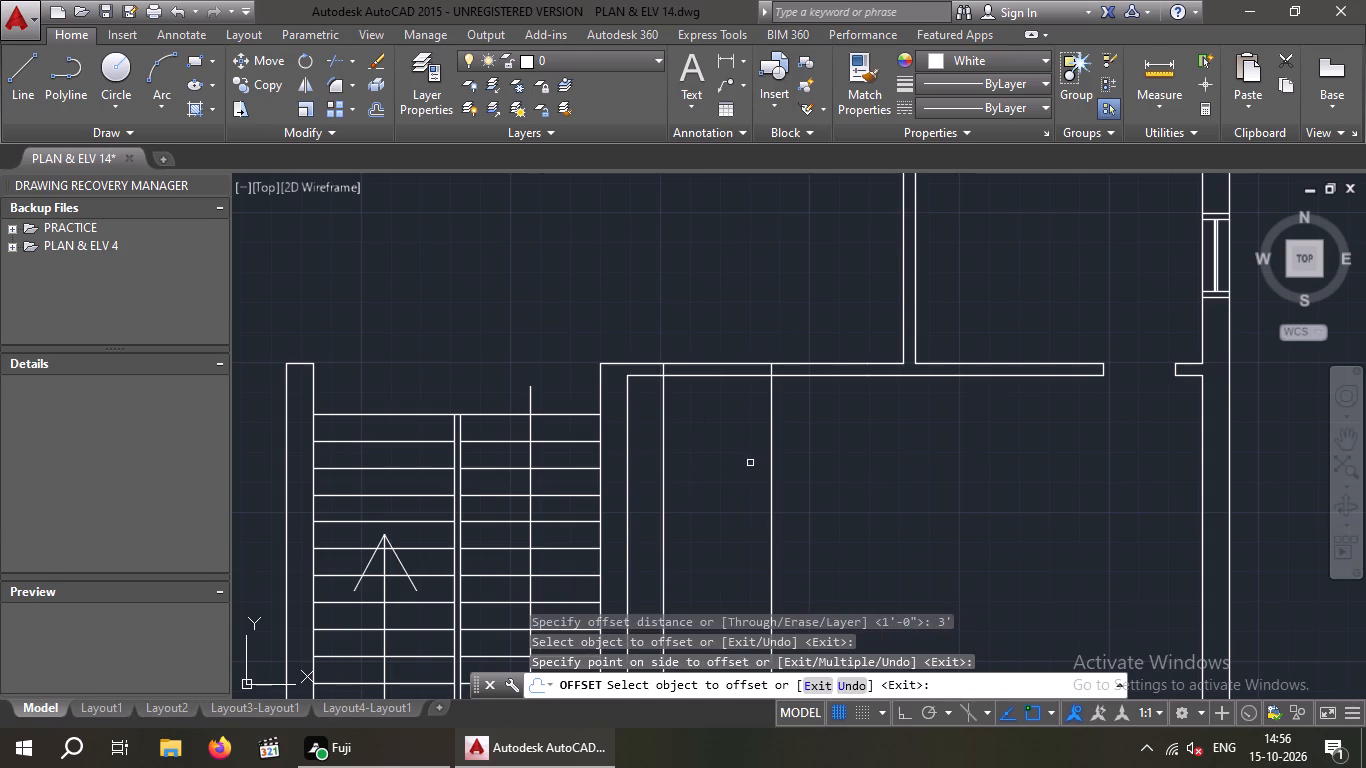
key("Escape")
Trim the two guide lines below the wall and the wall lines between them to cut the 3' door opening.
key("t")
key("r")
key("space")
key("space")
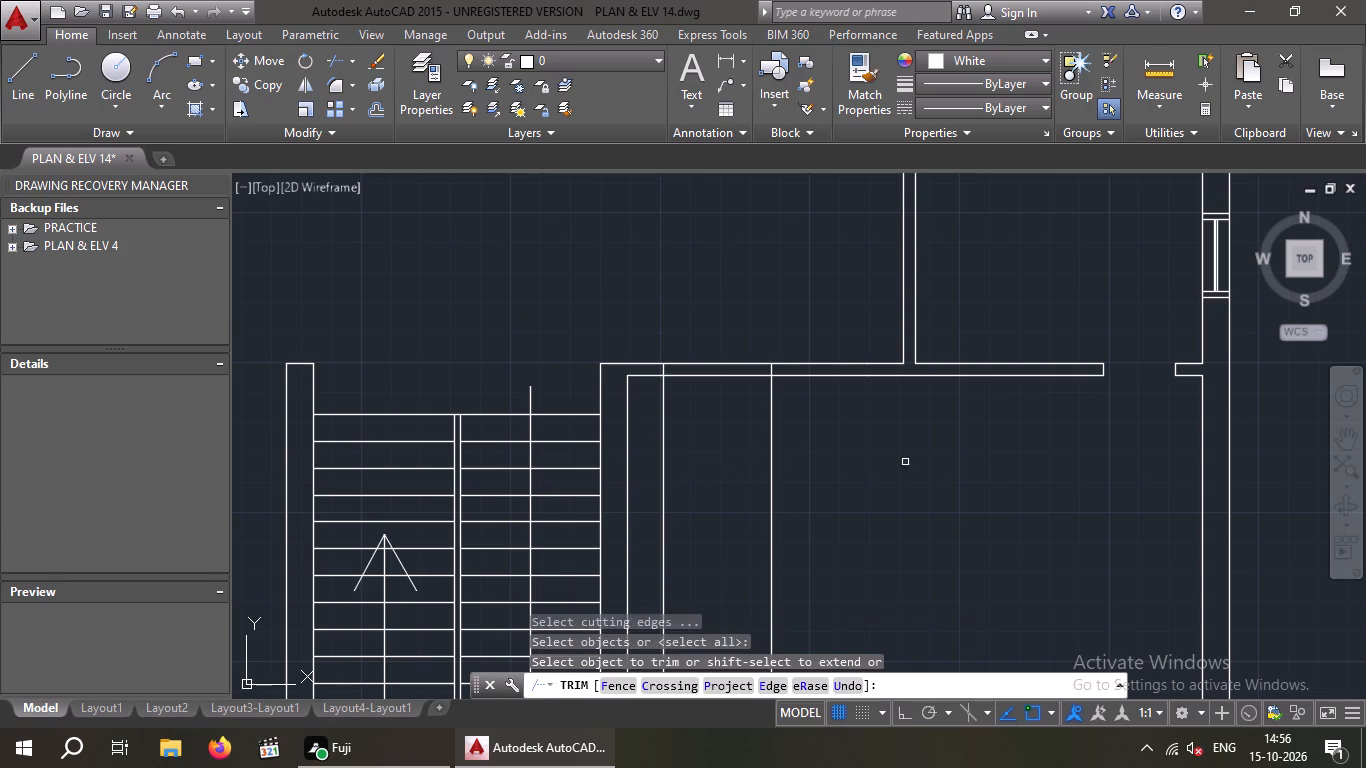
left_click_drag(905, 461, 773, 504)
left_click(652, 515)
left_click_drag(753, 482, 716, 459)
left_click(700, 331)
scroll(712, 379, "down", 5)
scroll(718, 399, "up", 3)
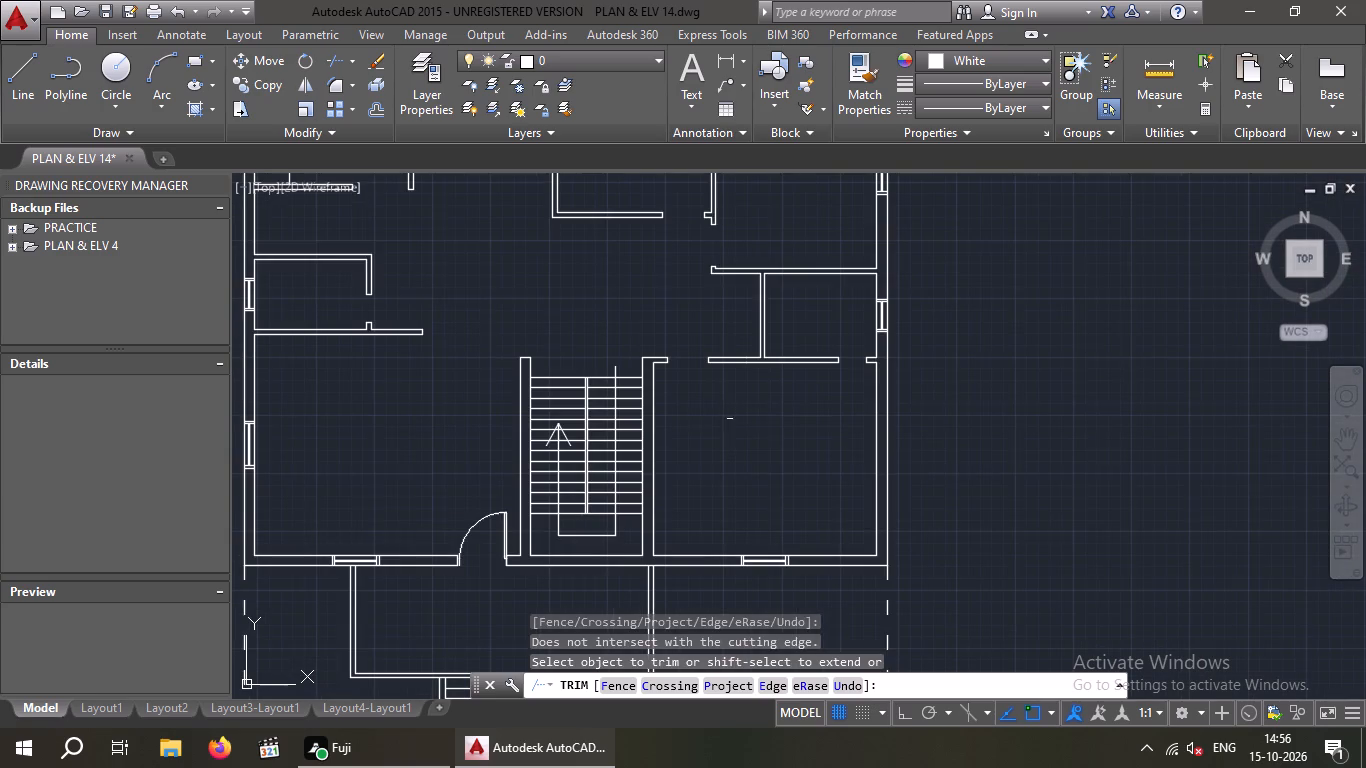
key("Escape")
key("Escape")
Flip the spare door block right of the plan vertically so it swings downward.
scroll(731, 421, "up", 1)
middle_click_drag(731, 420, 682, 447)
scroll(673, 452, "up", 2)
scroll(679, 450, "down", 3)
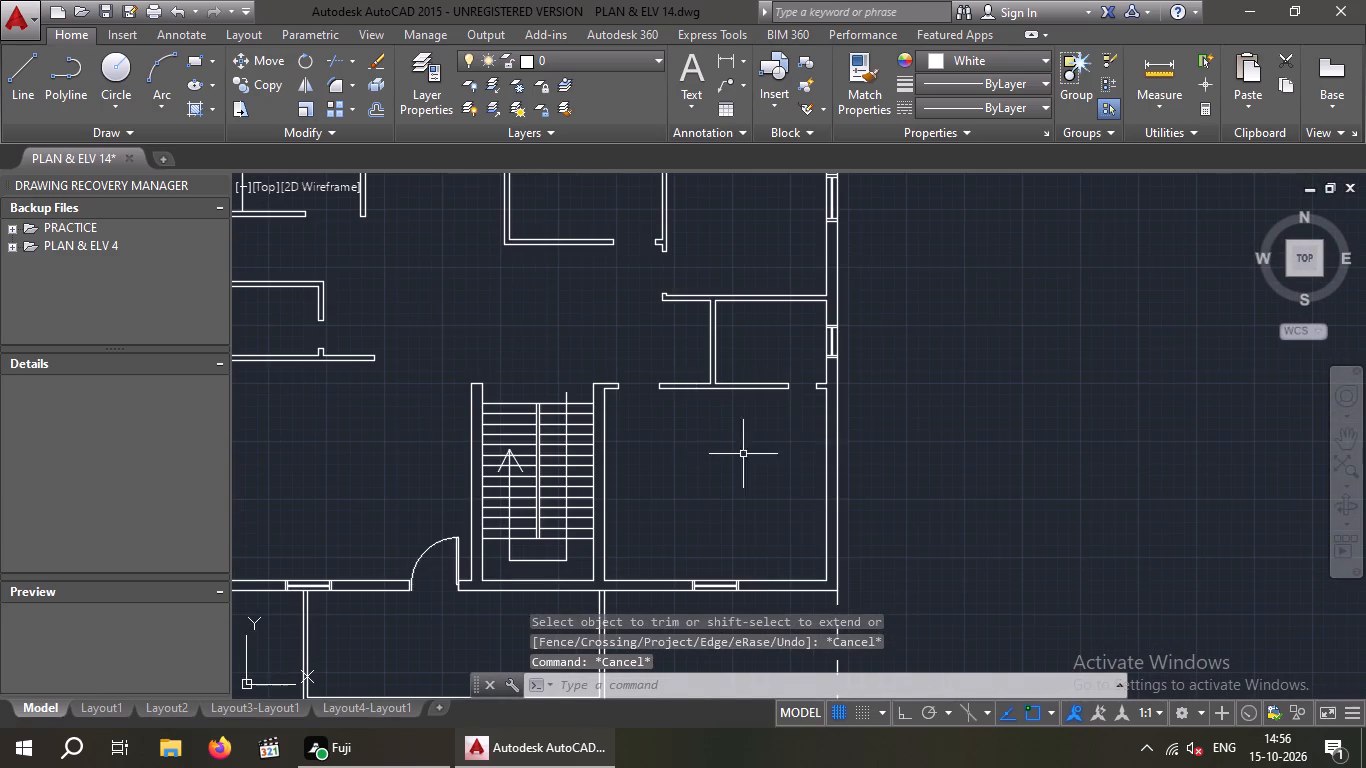
middle_click_drag(912, 426, 769, 469)
scroll(826, 469, "down", 1)
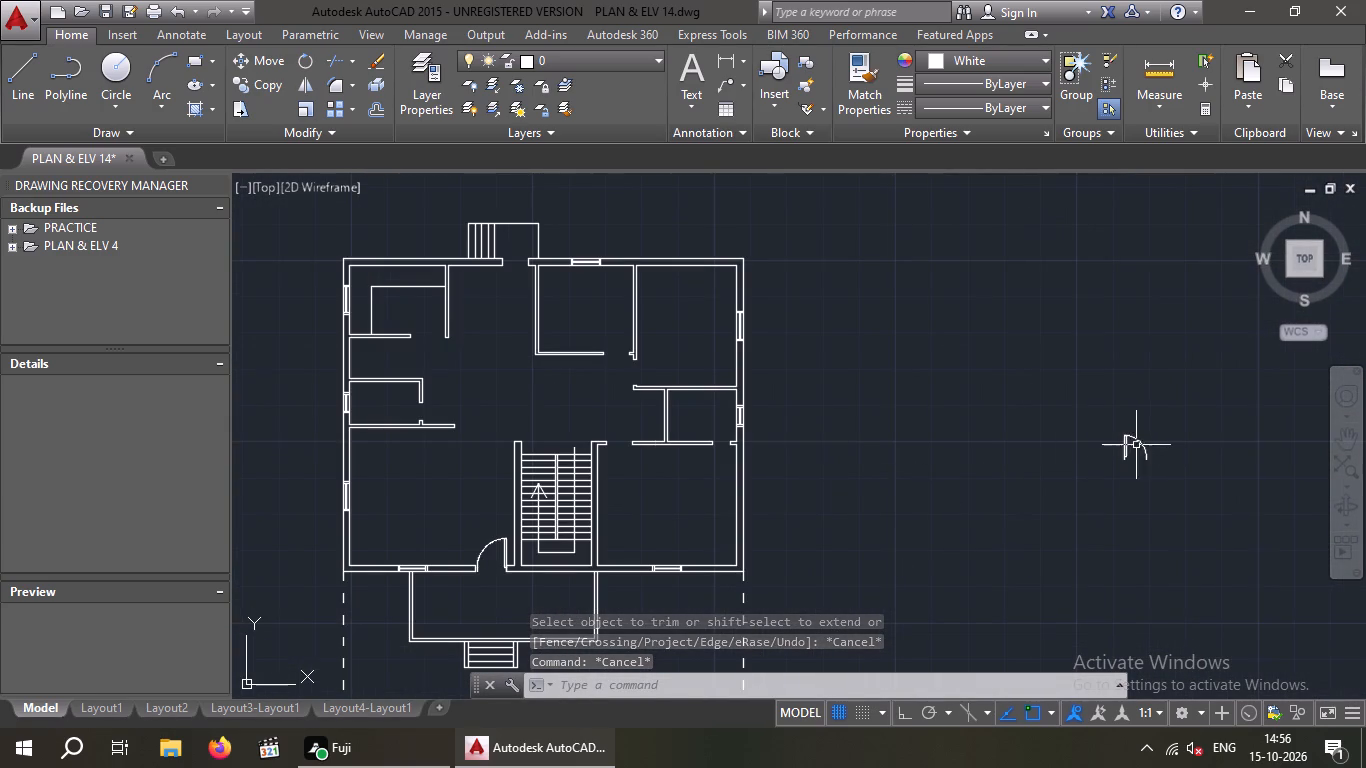
scroll(1162, 436, "up", 1)
left_click_drag(1174, 417, 1123, 452)
left_click(1019, 498)
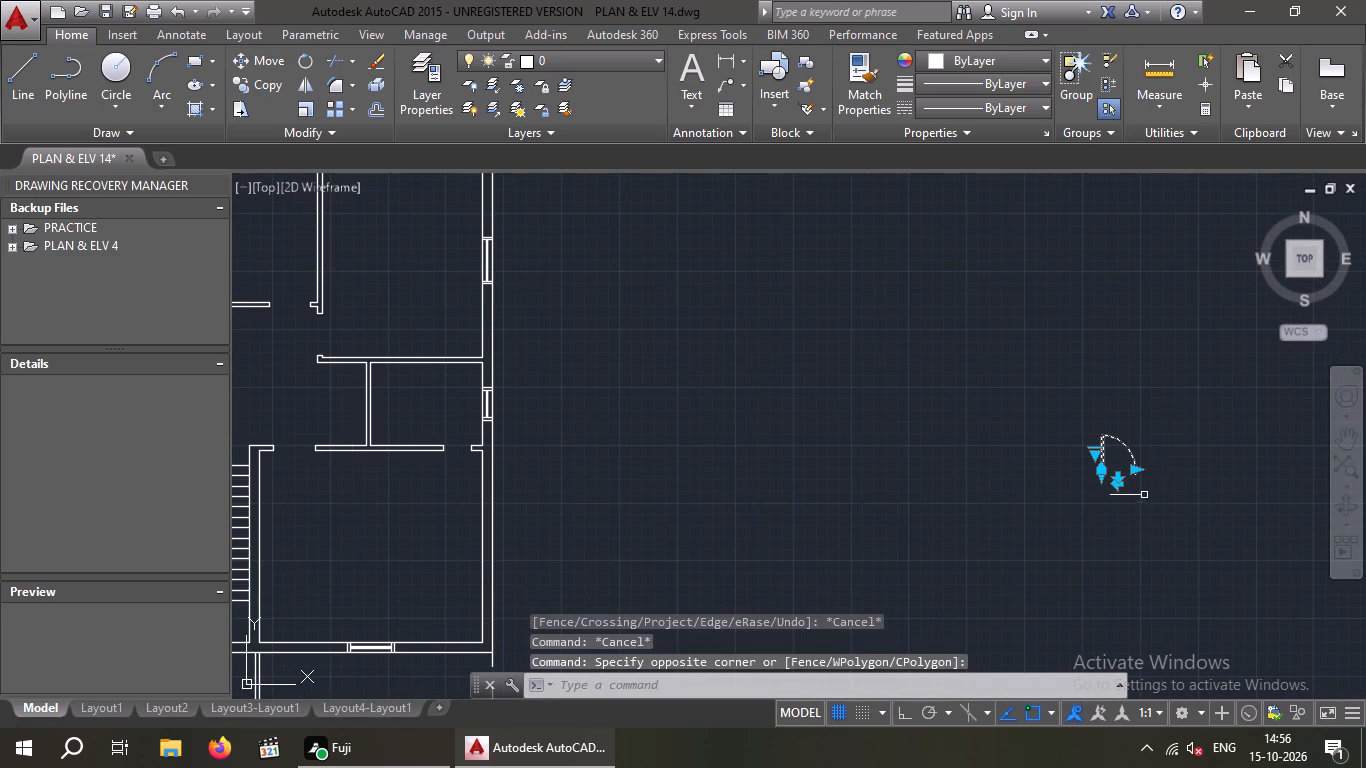
scroll(1109, 476, "up", 3)
left_click(1142, 486)
key("Escape")
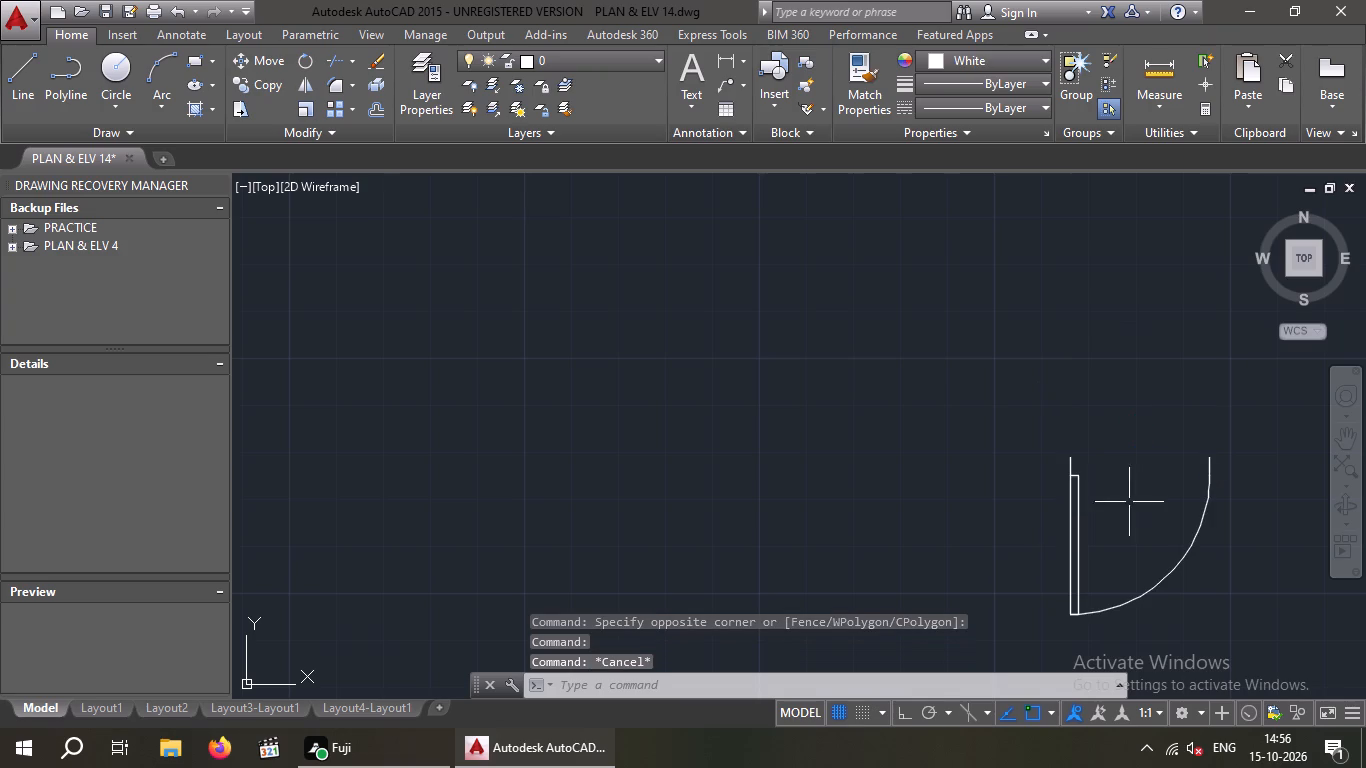
Move the spare door from its upper hinge-side endpoint to the upper left corner of the new 3' opening.
left_click_drag(1239, 449, 1089, 517)
left_click(982, 525)
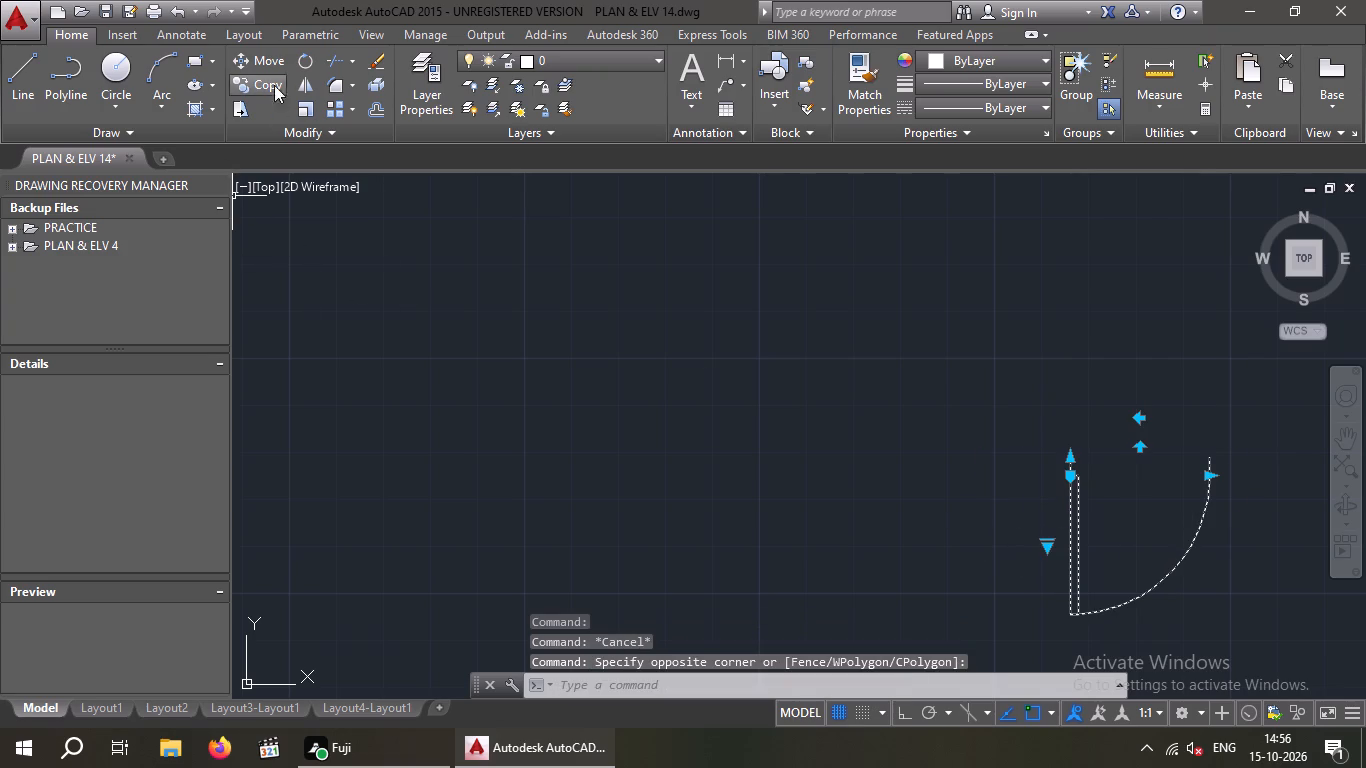
left_click(261, 57)
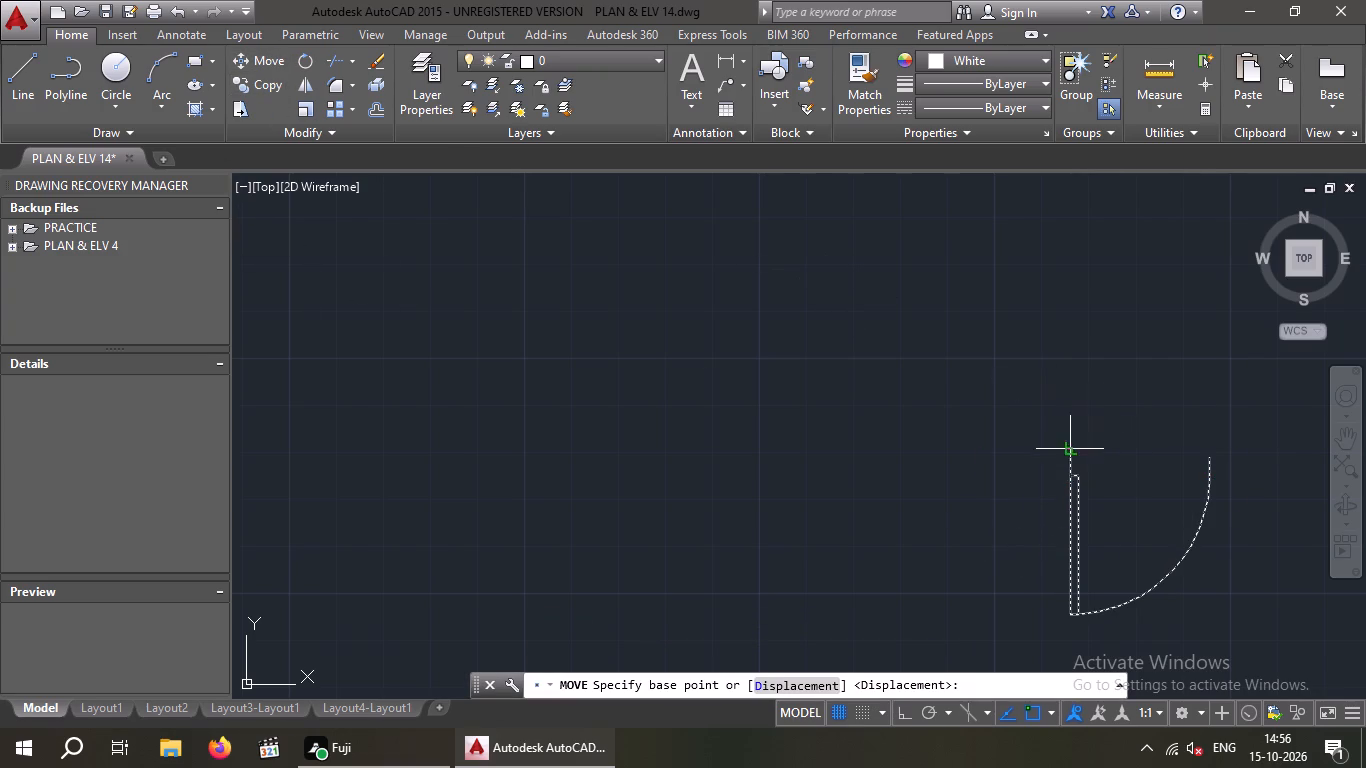
left_click_drag(1072, 457, 1051, 455)
scroll(817, 447, "down", 4)
middle_click_drag(443, 455, 646, 463)
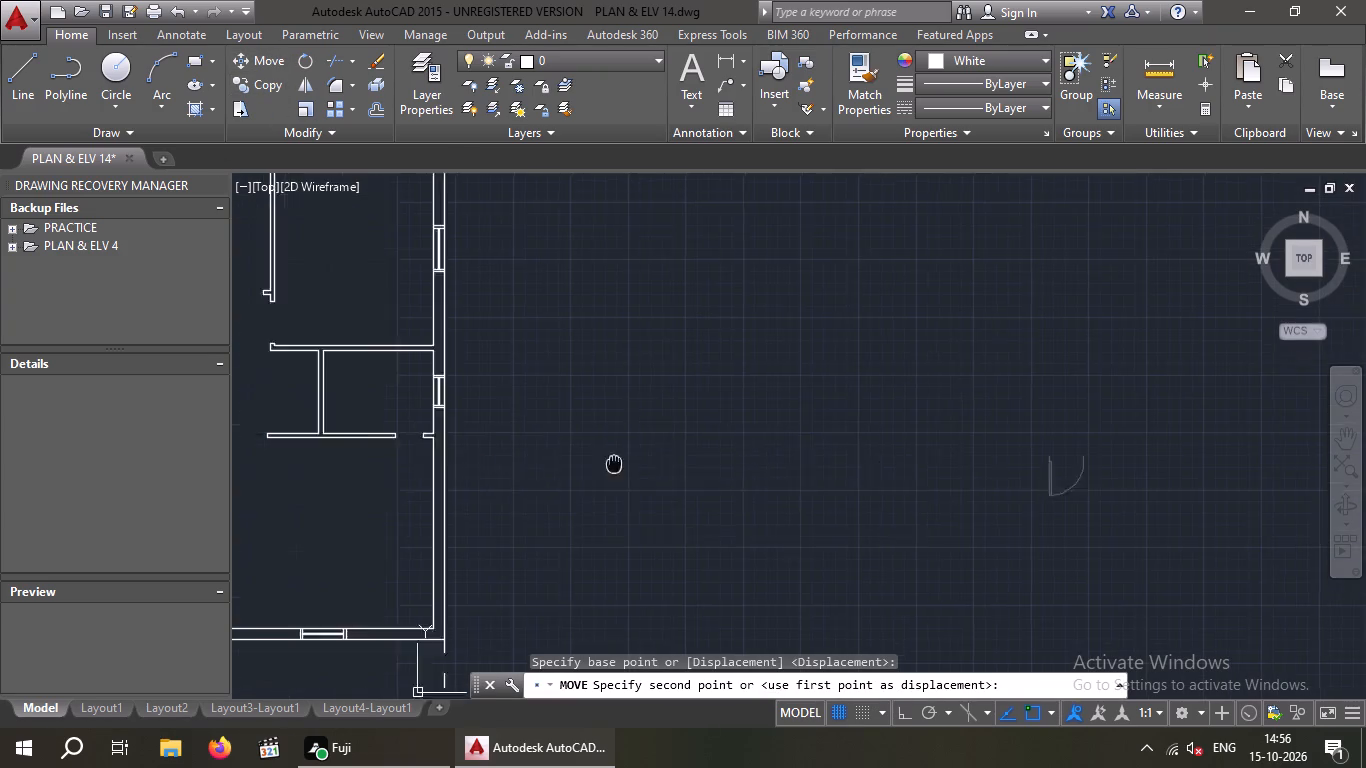
middle_click_drag(646, 463, 835, 482)
scroll(425, 469, "up", 3)
scroll(526, 455, "up", 2)
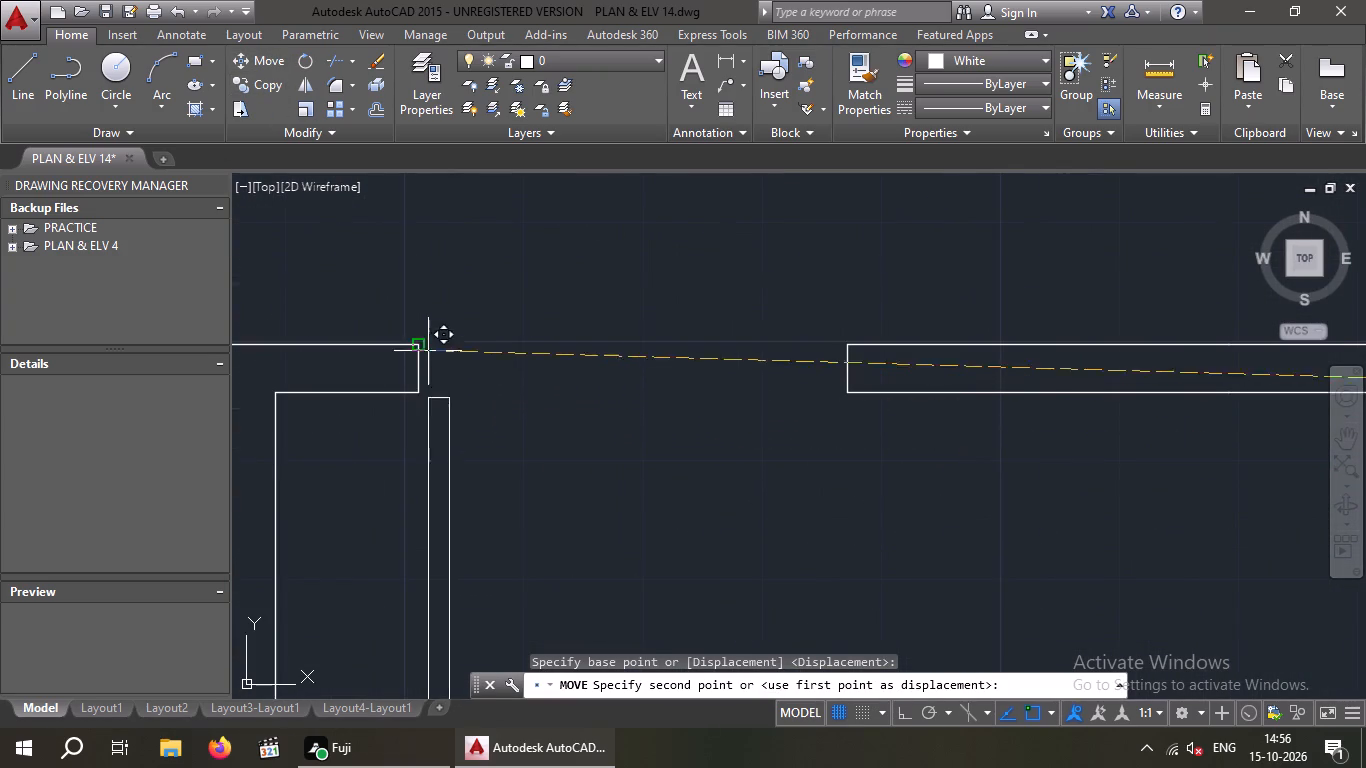
left_click(420, 344)
key("Escape")
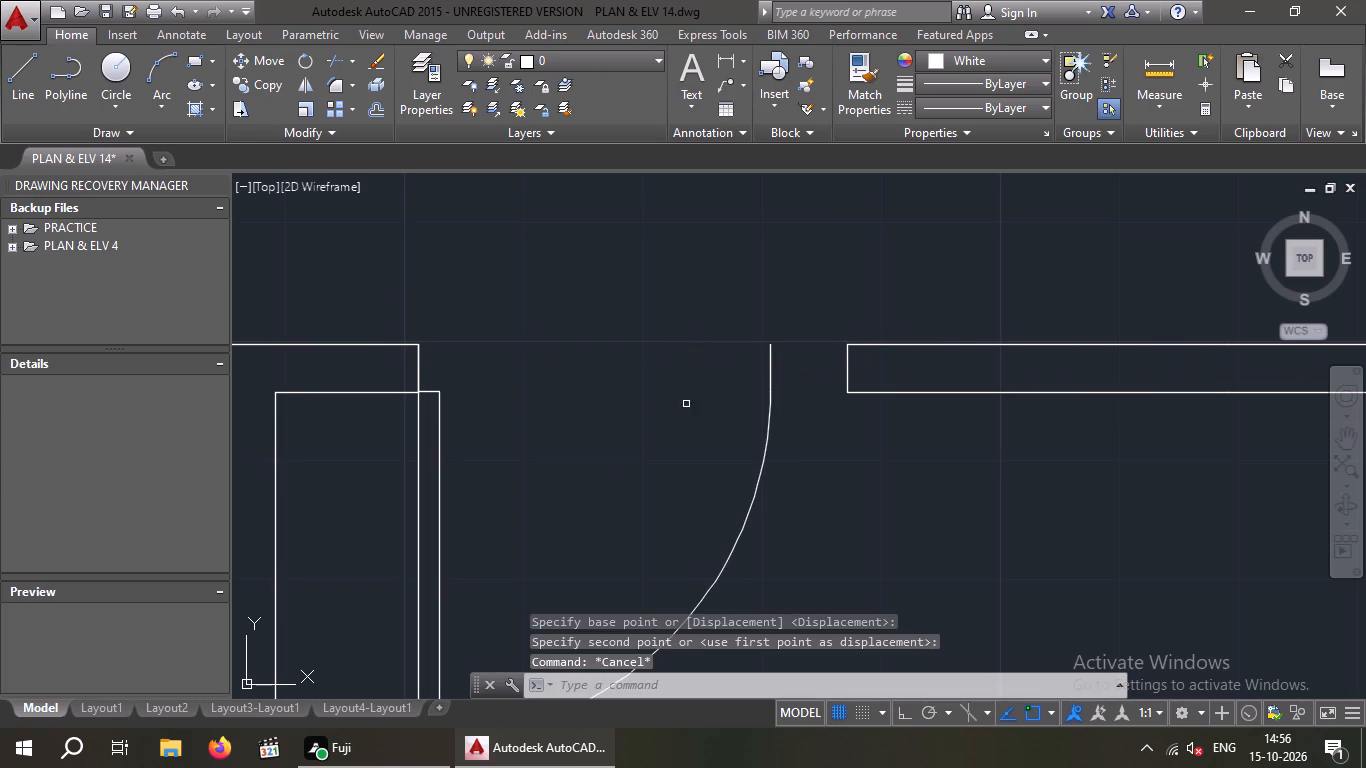
Stretch the moved door's width to the right jamb of the 3' opening.
left_click_drag(802, 434, 786, 457)
left_click(726, 451)
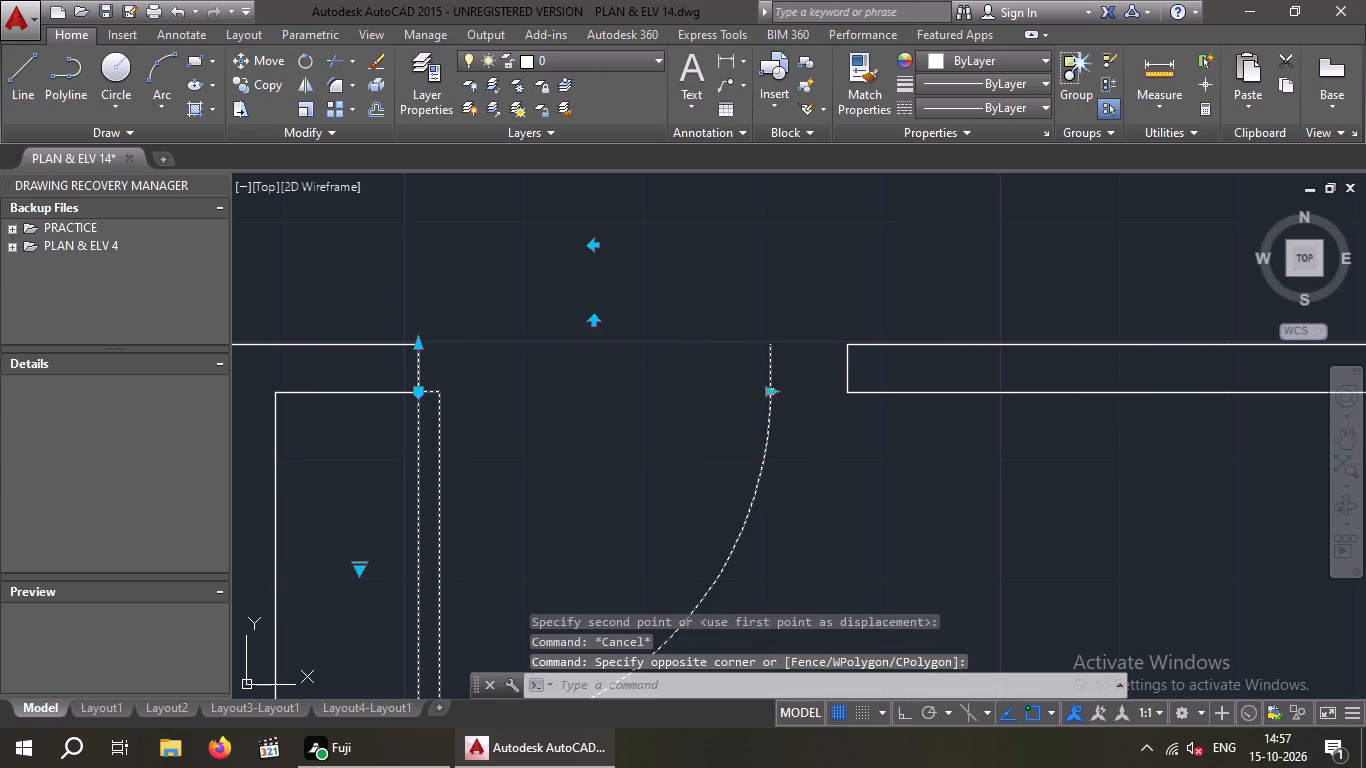
left_click(768, 390)
left_click(843, 394)
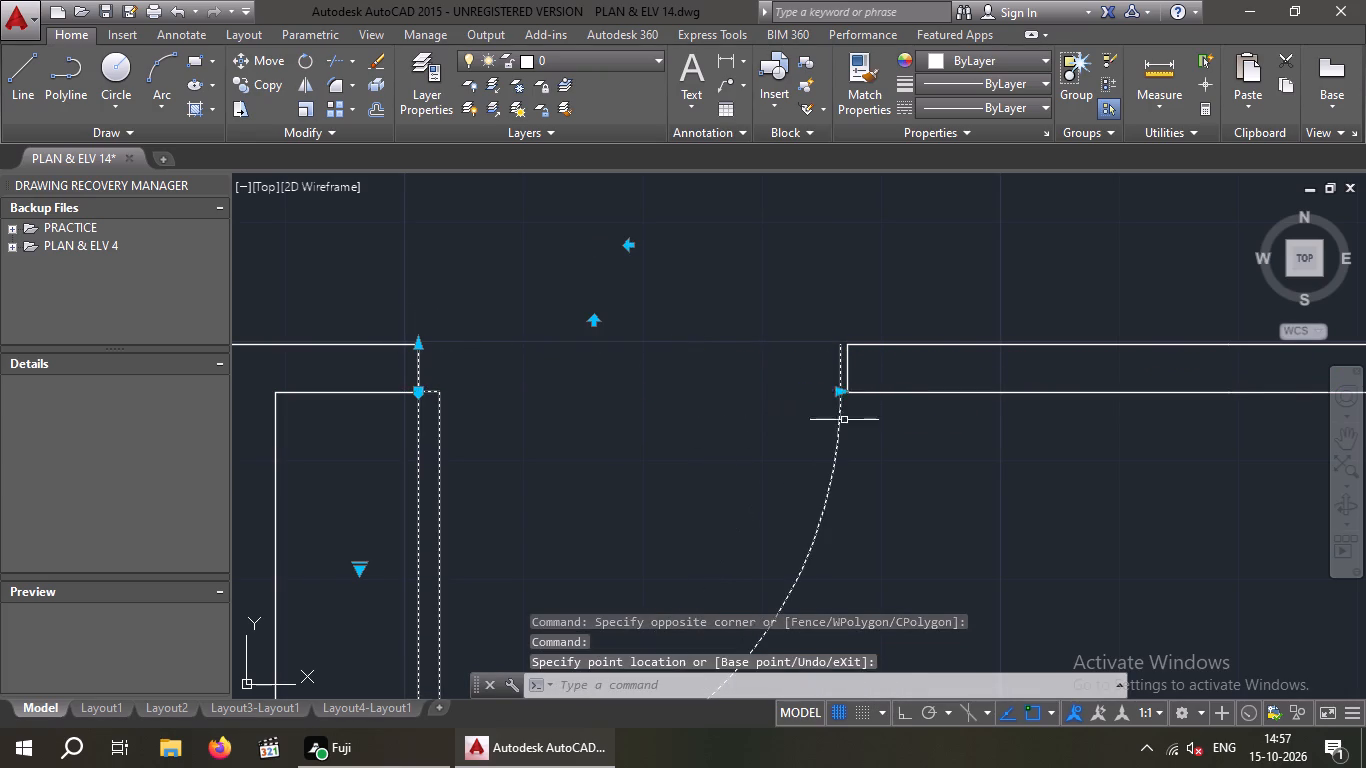
key("Escape")
Copy the lower-right room's door from its upper hinge-side endpoint to a free spot below the narrow opening near the outer wall.
scroll(828, 431, "down", 3)
middle_click_drag(765, 453, 735, 378)
scroll(745, 403, "down", 2)
middle_click_drag(744, 411, 687, 460)
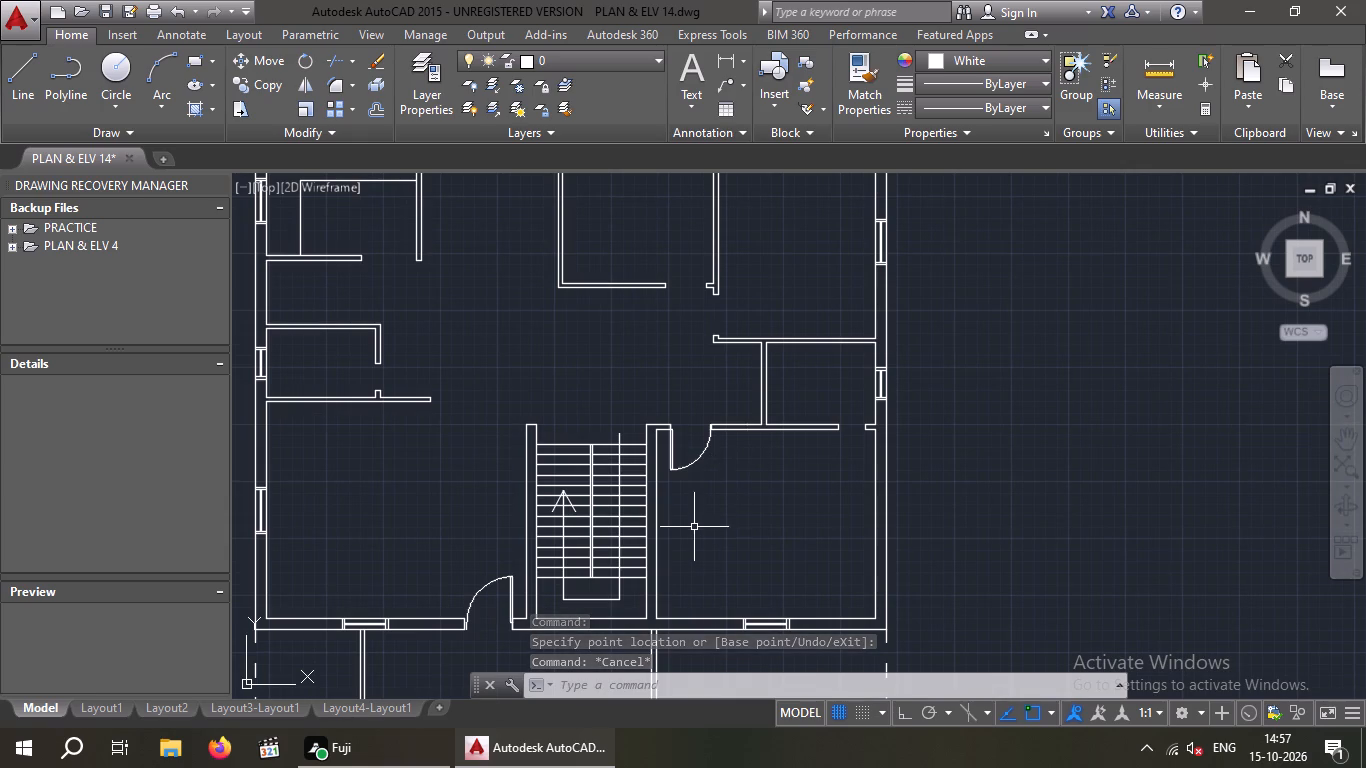
left_click(713, 485)
left_click(683, 447)
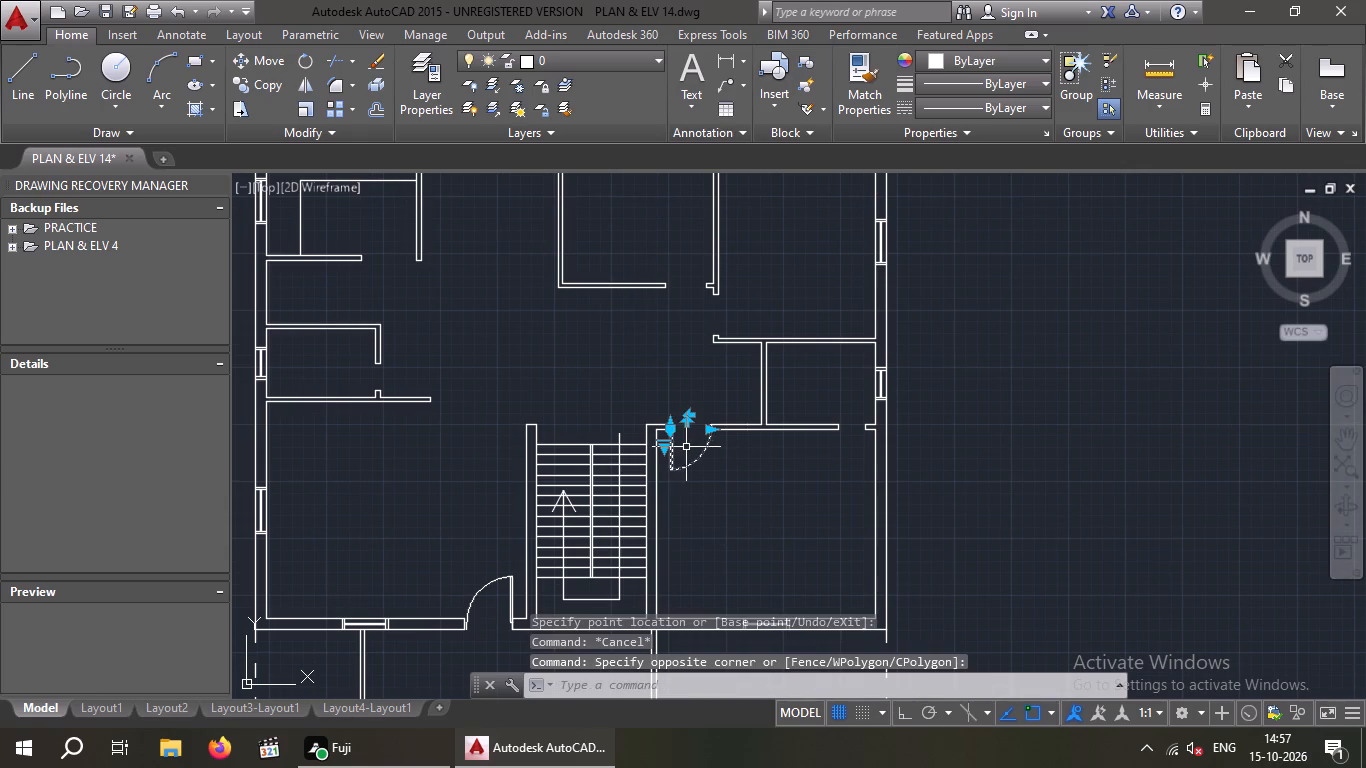
left_click(264, 84)
left_click_drag(672, 422, 686, 426)
left_click(816, 458)
key("Escape")
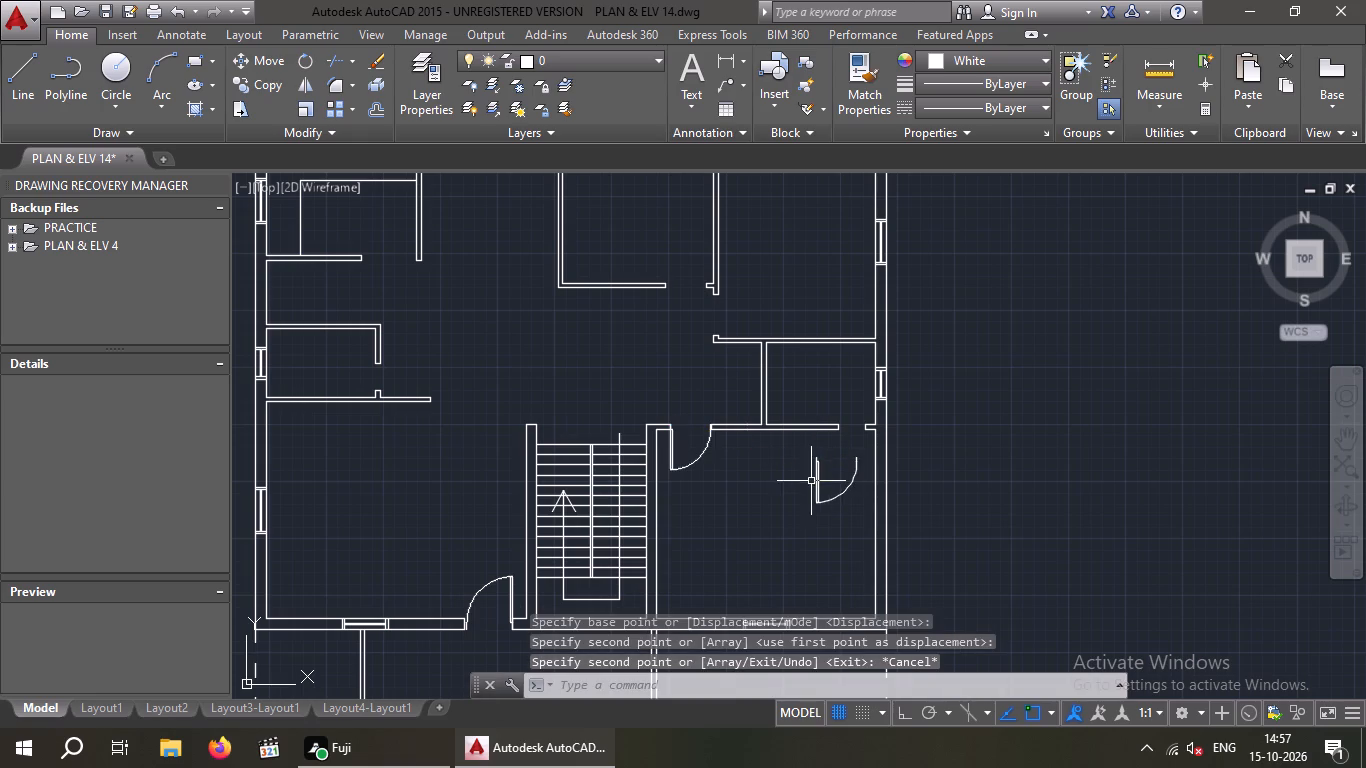
Flip the copied door below the narrow opening both horizontally and vertically so it swings upward with its hinge toward the outer wall.
left_click(821, 478)
key("Escape")
left_click(845, 501)
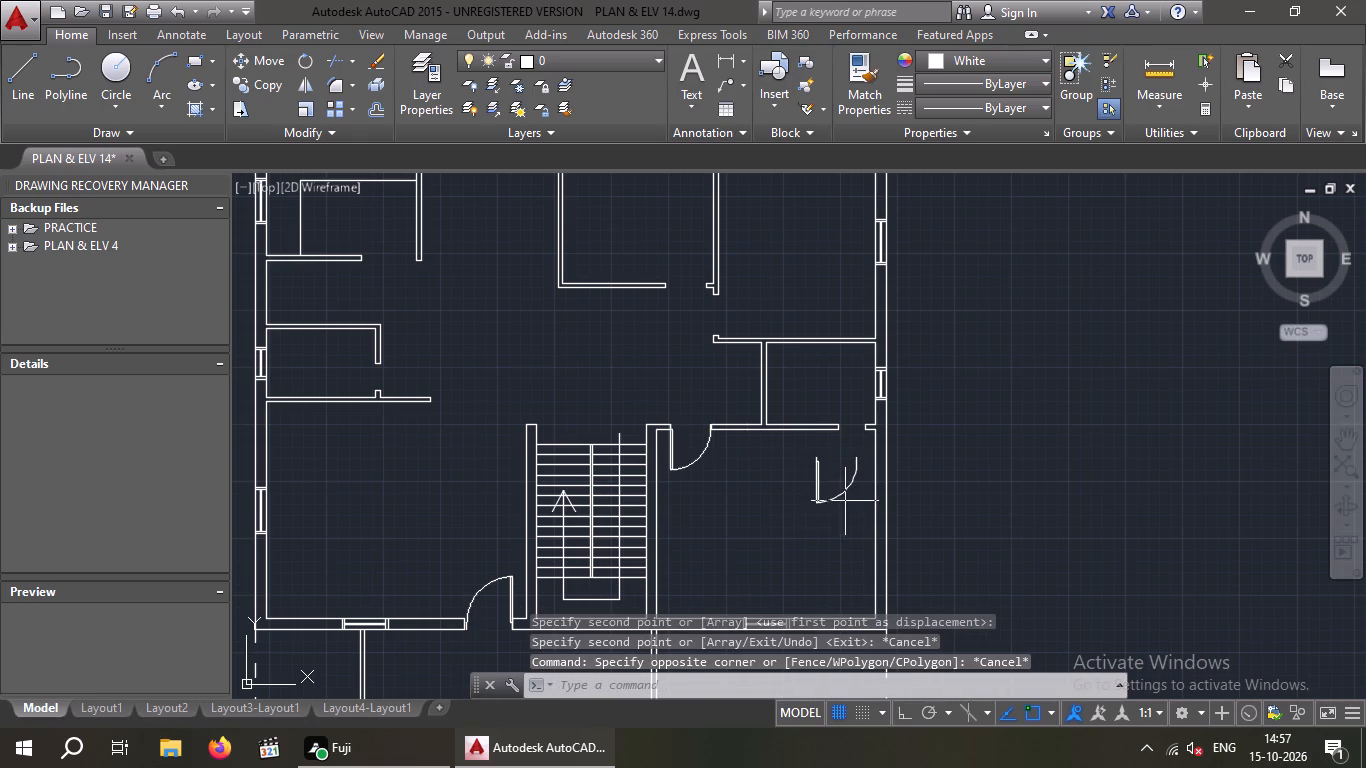
left_click(806, 472)
scroll(839, 473, "up", 3)
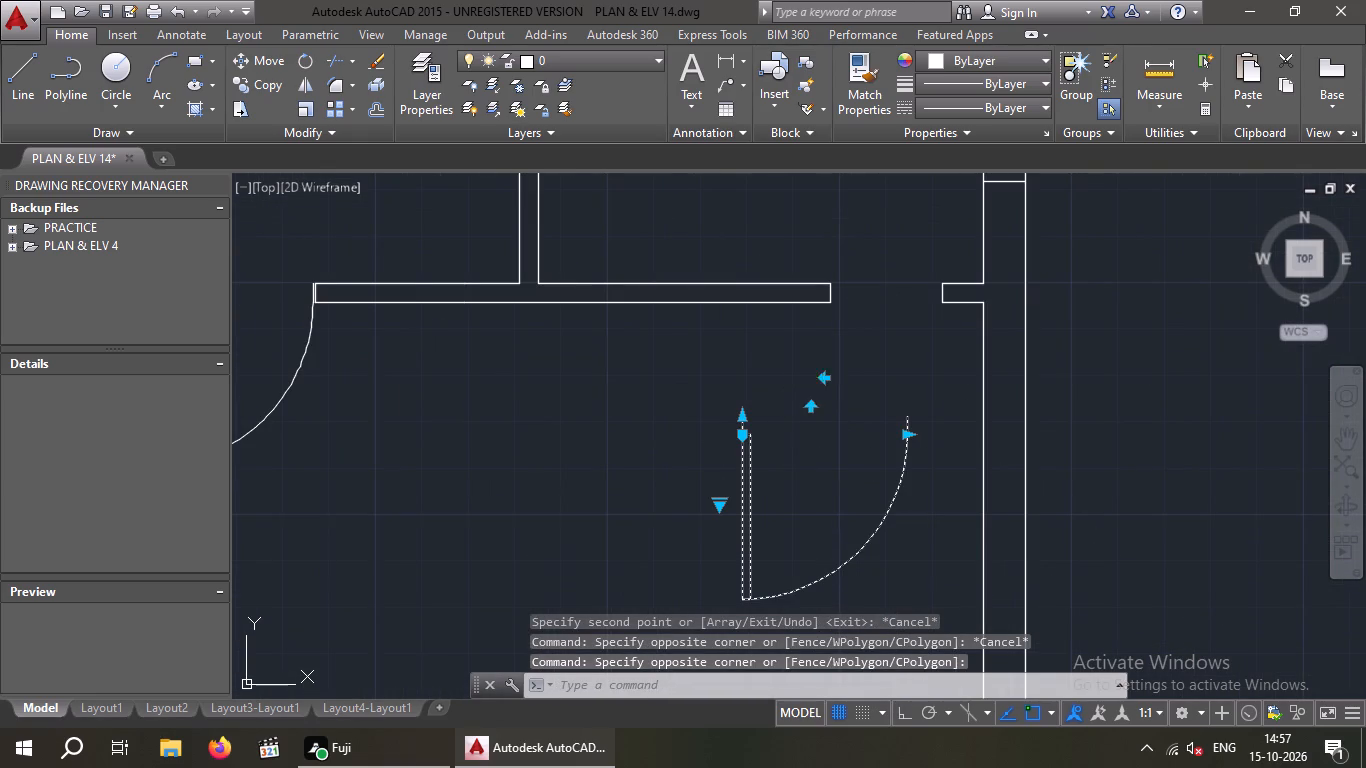
left_click(826, 376)
left_click(838, 405)
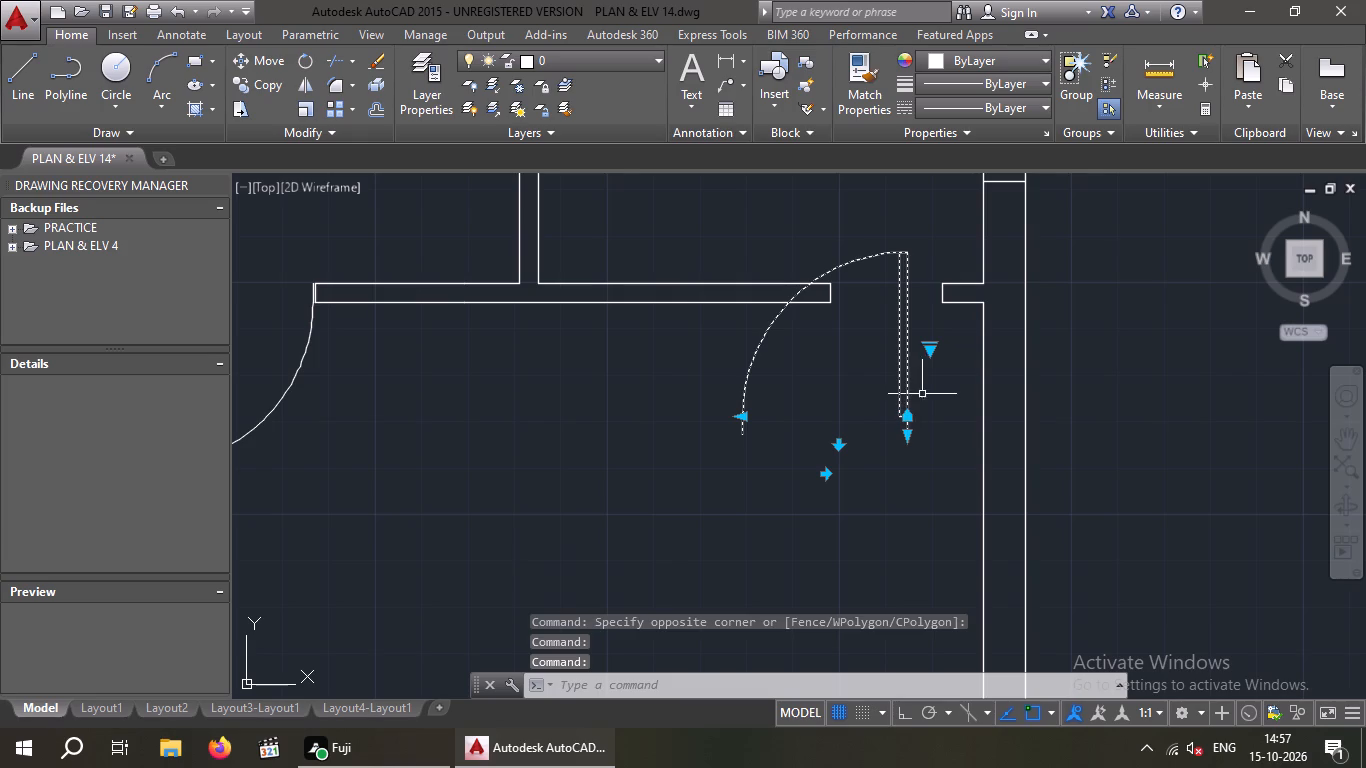
Move the flipped door from its lower hinge-side endpoint to the lower corner of the narrow opening's right jamb.
left_click(270, 60)
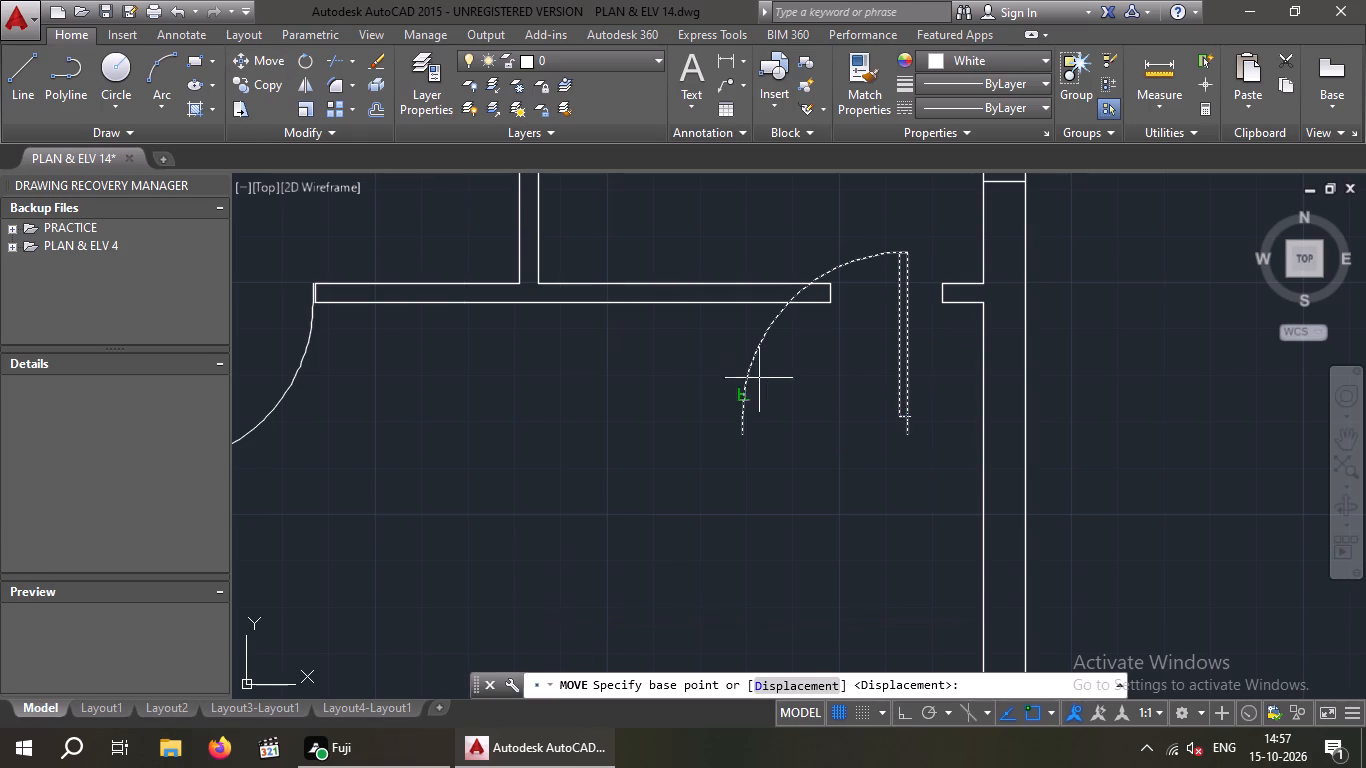
left_click(905, 437)
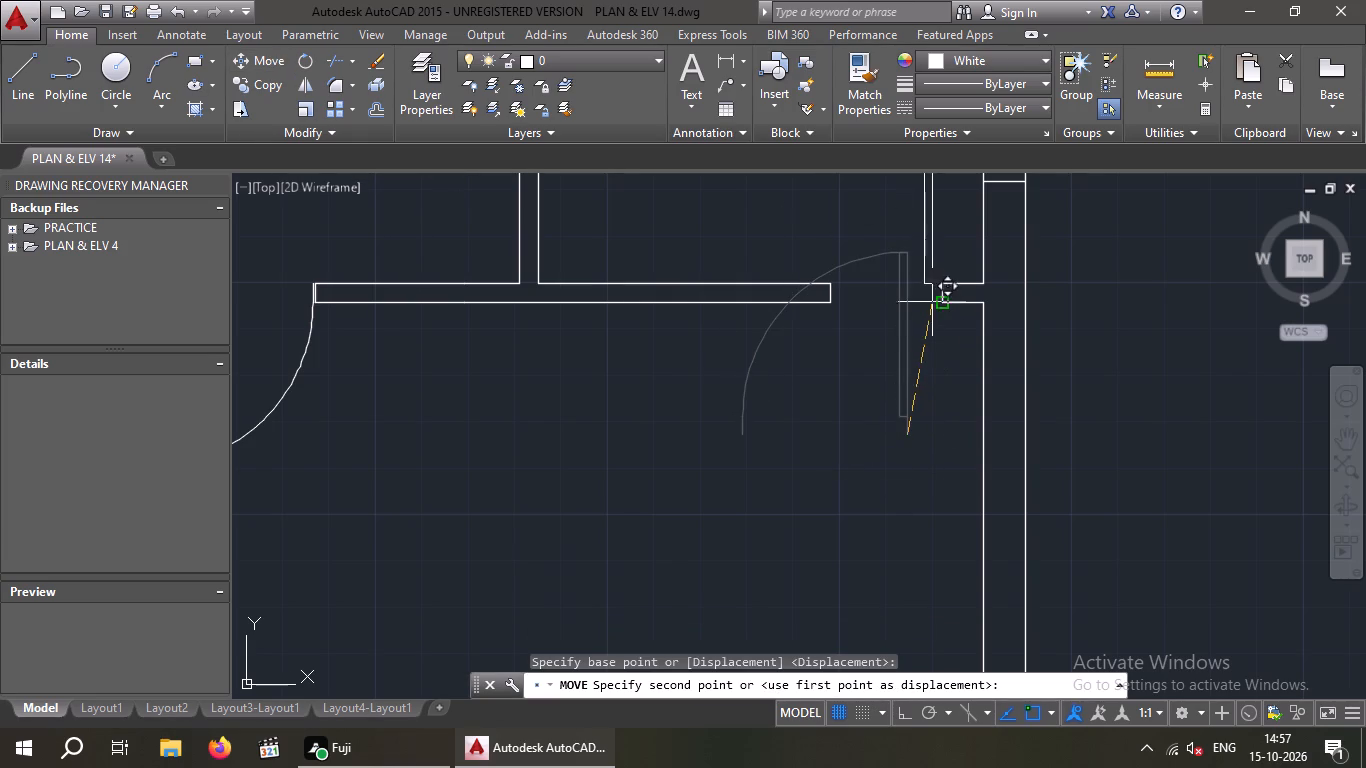
left_click(941, 301)
key("Escape")
Shrink the moved door's width to the left jamb of the narrow opening.
left_click_drag(817, 226, 717, 248)
left_click(693, 253)
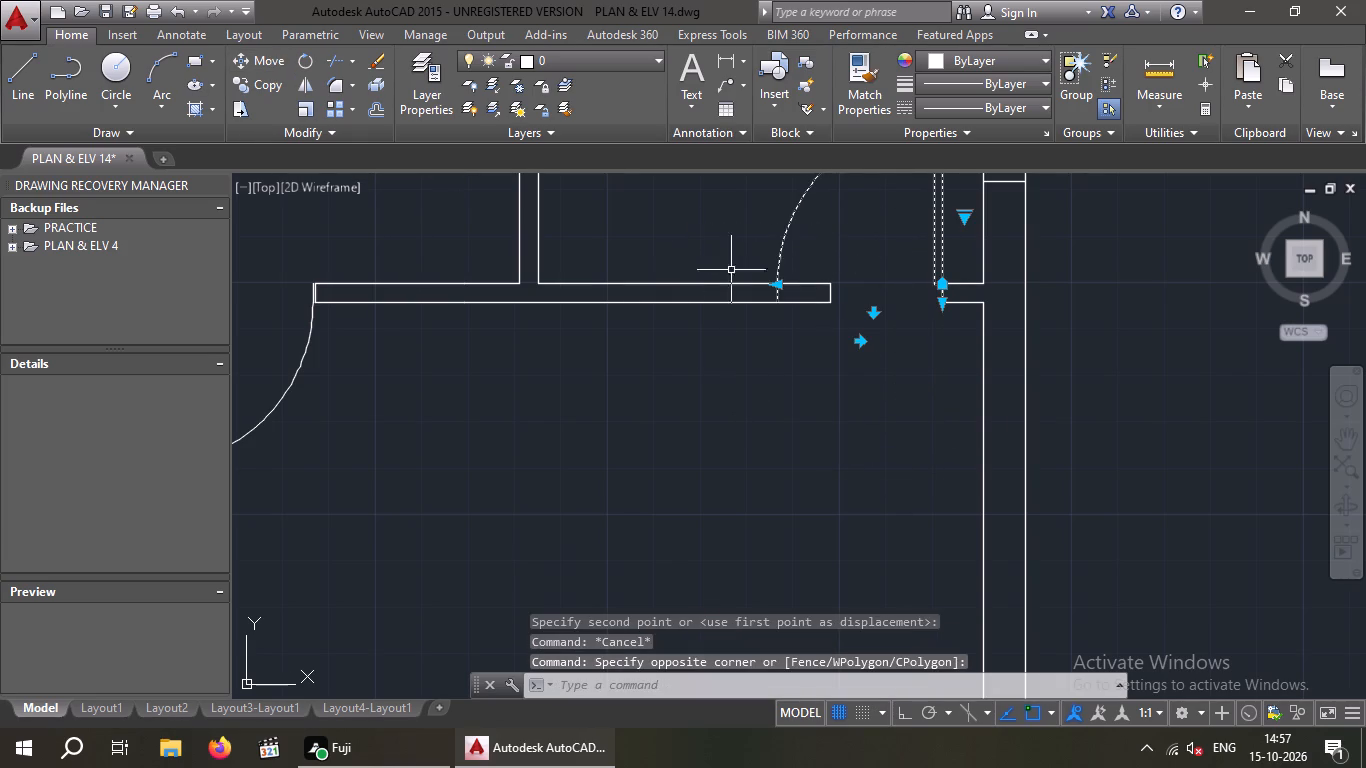
left_click(777, 282)
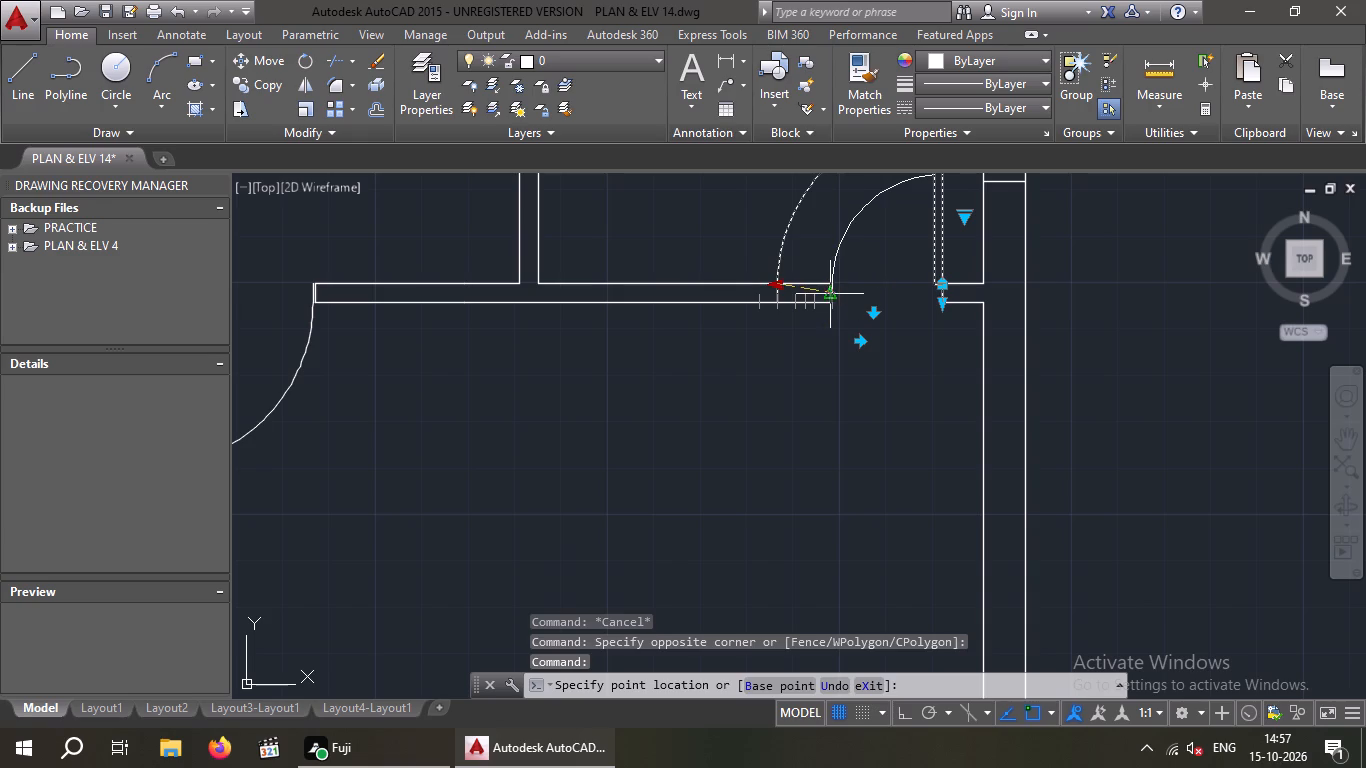
left_click(834, 296)
key("Escape")
Copy the narrow door from its lower hinge-side endpoint to a free spot in the hall beside the small left room's opening.
scroll(796, 375, "down", 3)
middle_click_drag(796, 383, 790, 424)
middle_click_drag(726, 464, 727, 465)
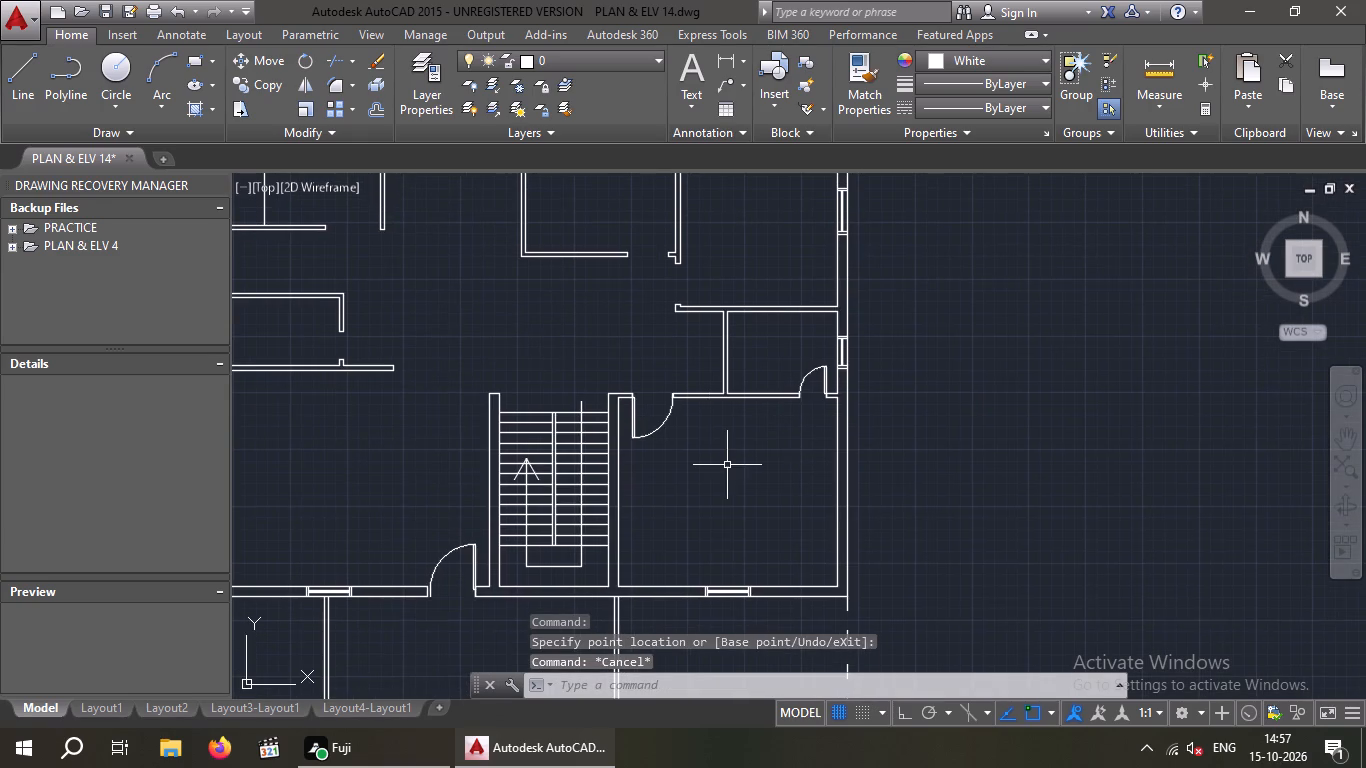
middle_click_drag(727, 465, 918, 452)
scroll(902, 456, "down", 2)
middle_click_drag(901, 457, 831, 497)
scroll(804, 497, "up", 1)
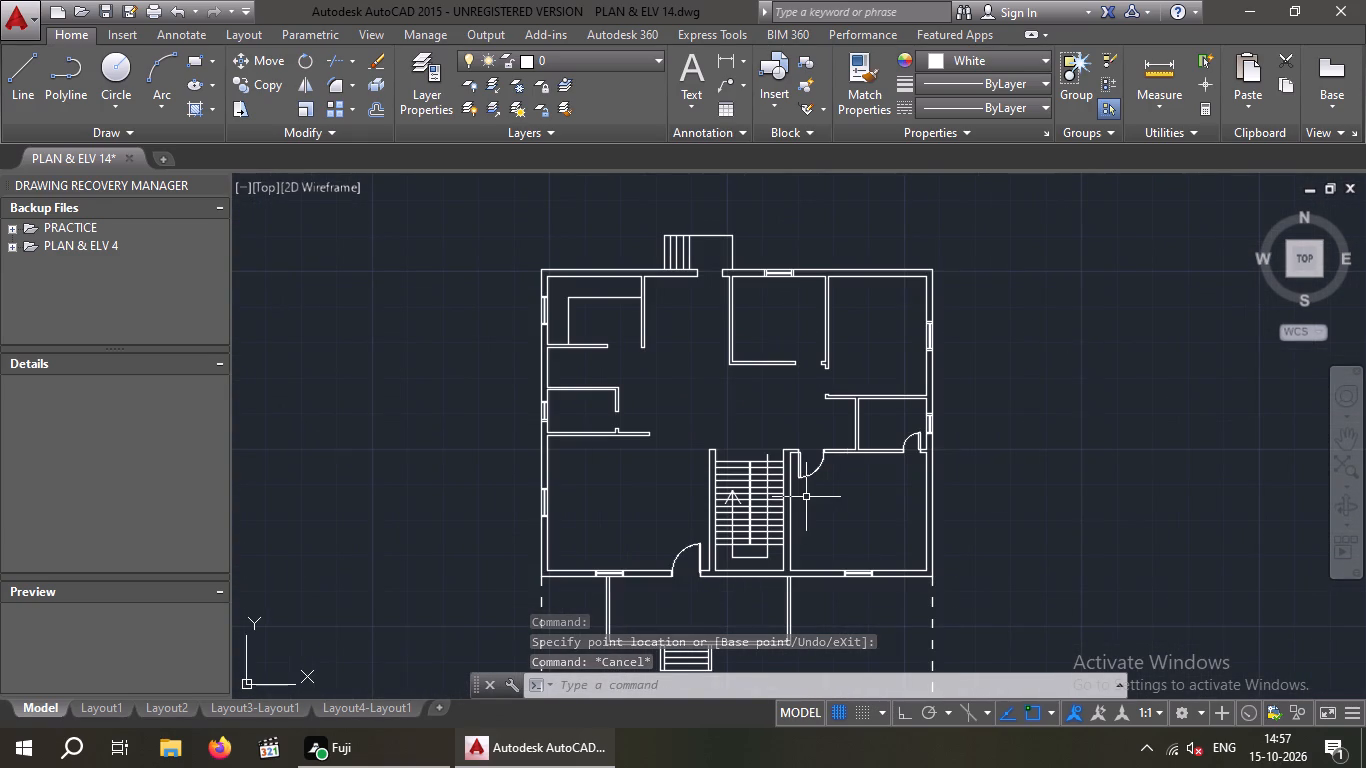
scroll(918, 463, "up", 3)
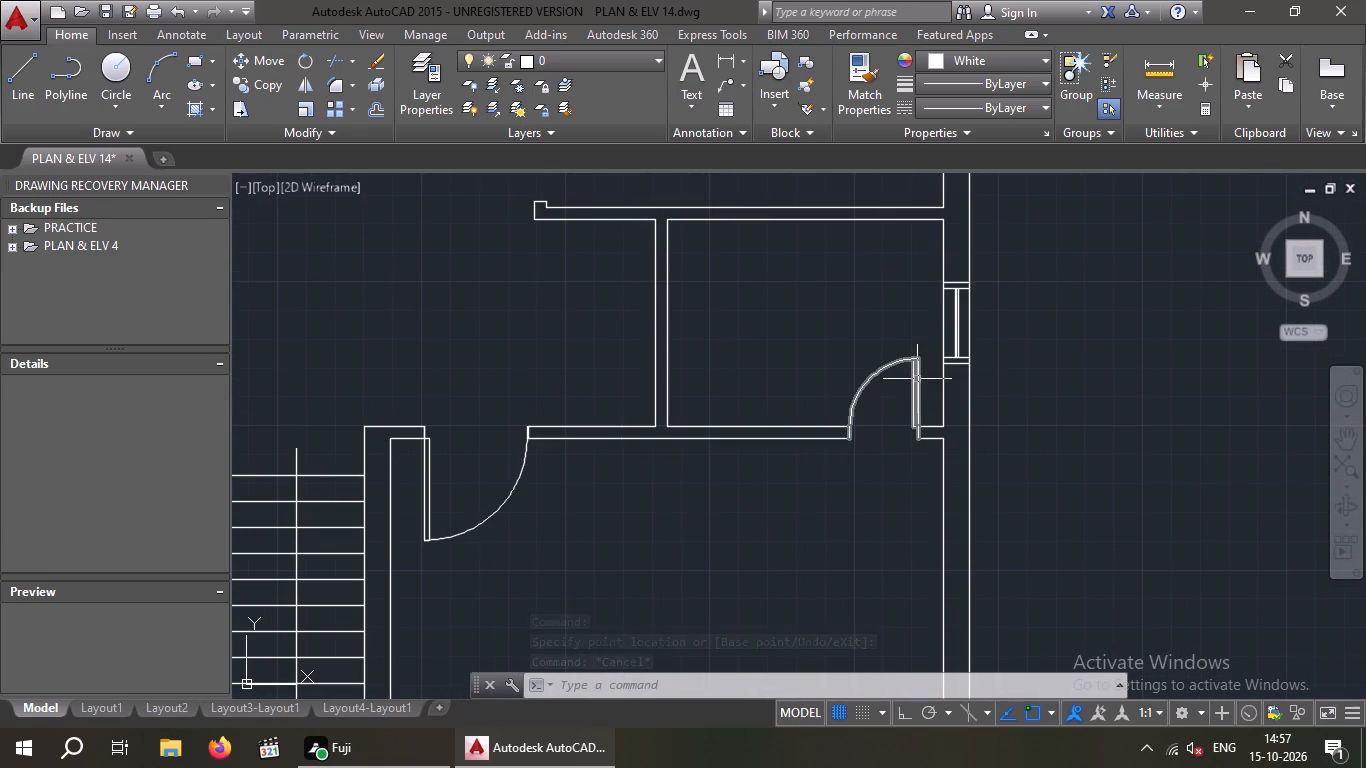
left_click(916, 378)
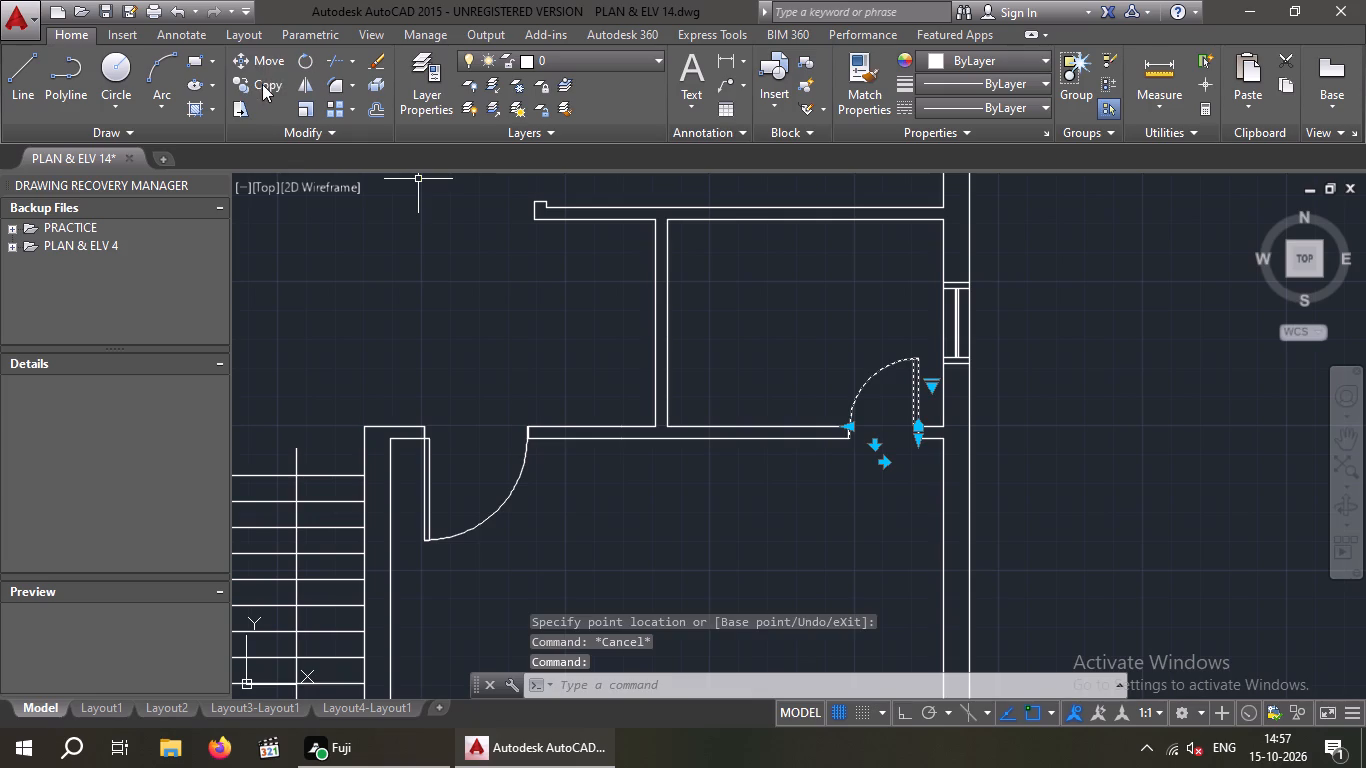
left_click(262, 84)
left_click_drag(921, 440, 919, 439)
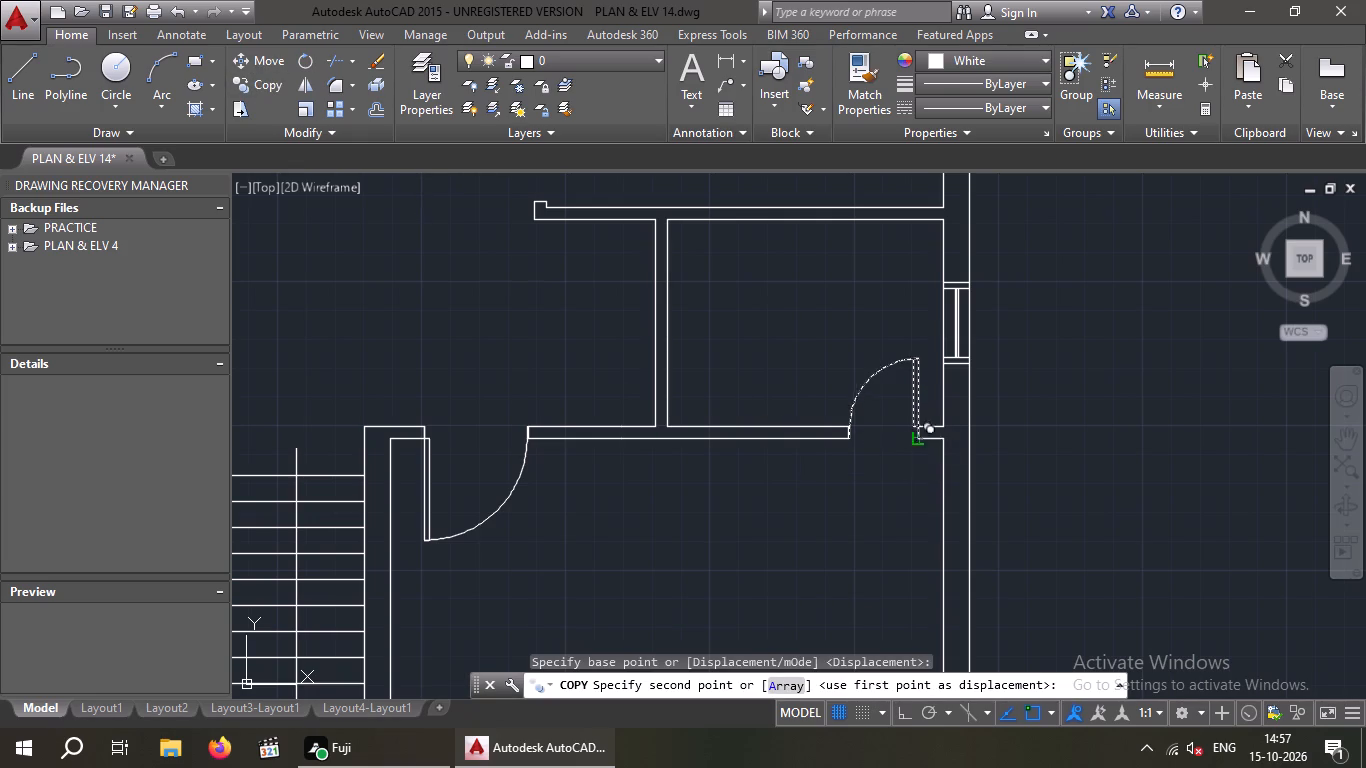
left_click_drag(919, 439, 905, 443)
scroll(589, 438, "down", 2)
middle_click_drag(591, 437, 818, 523)
scroll(582, 503, "up", 3)
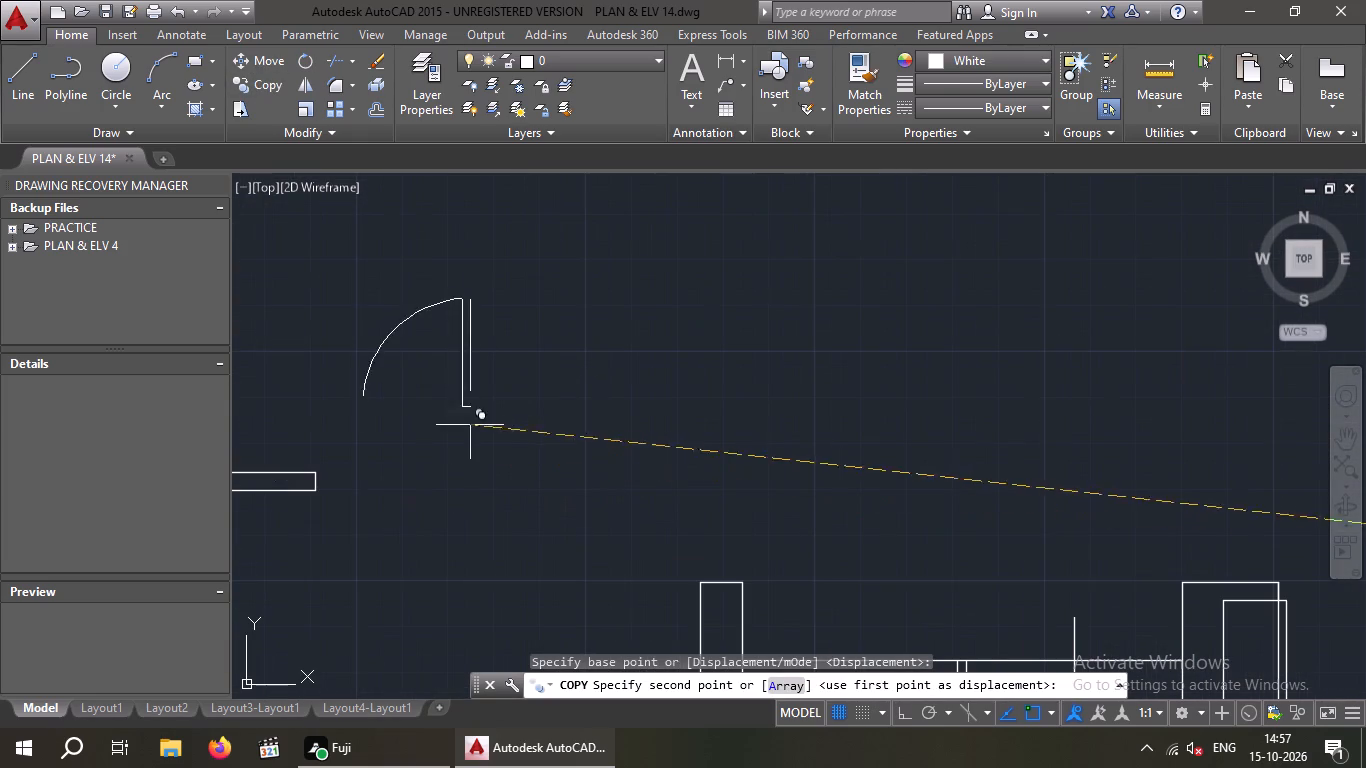
left_click(422, 395)
key("Escape")
Rotate the copied door 270° about the upper end of its leaf, using Ortho for the angle and turning Ortho off again.
left_click_drag(538, 342, 446, 387)
left_click(287, 347)
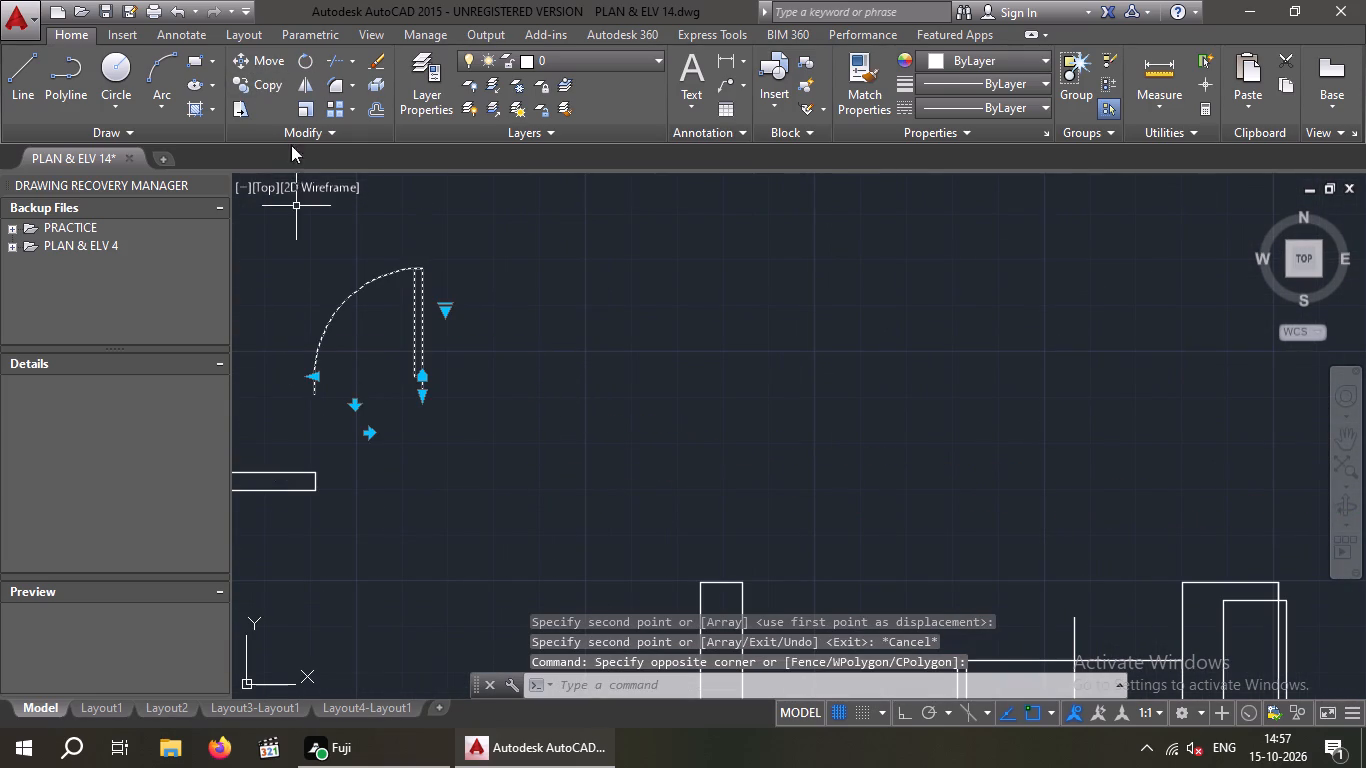
left_click(303, 57)
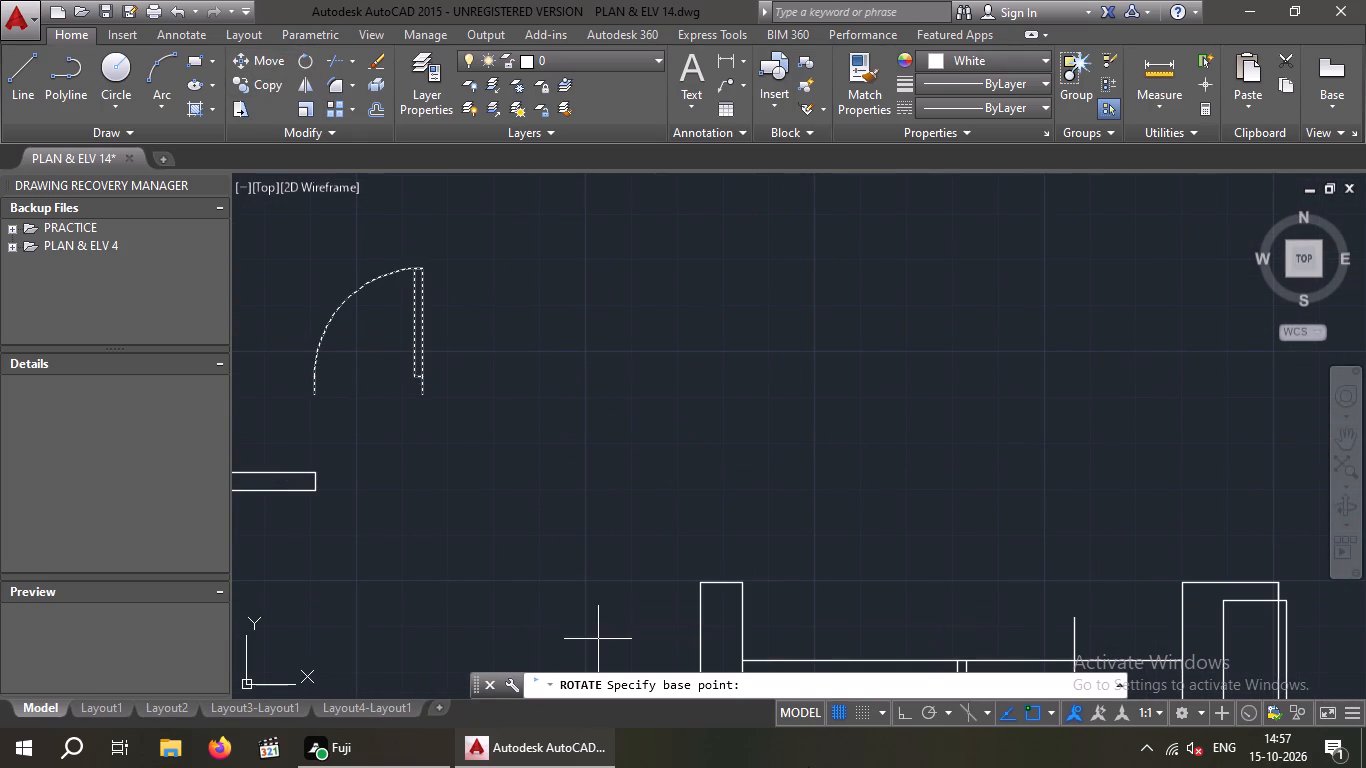
left_click(904, 718)
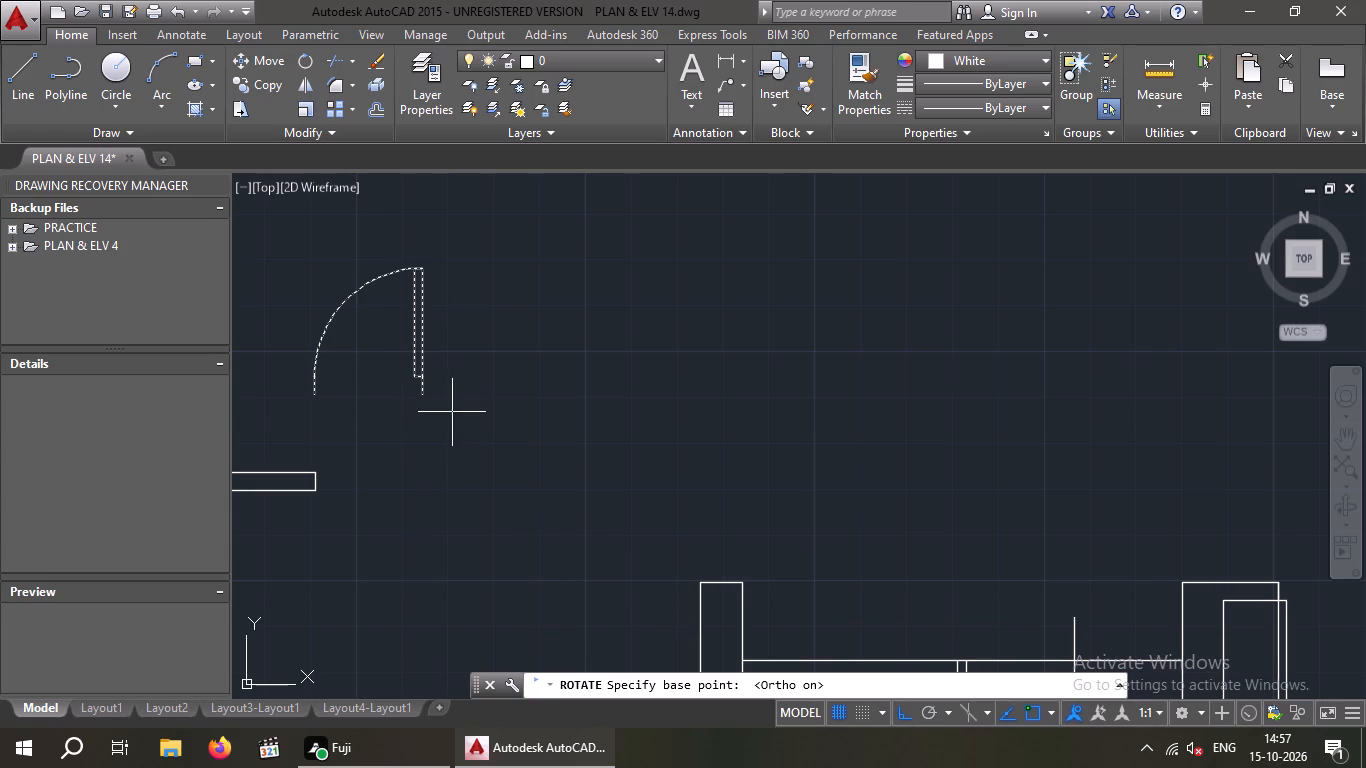
left_click_drag(423, 261, 441, 266)
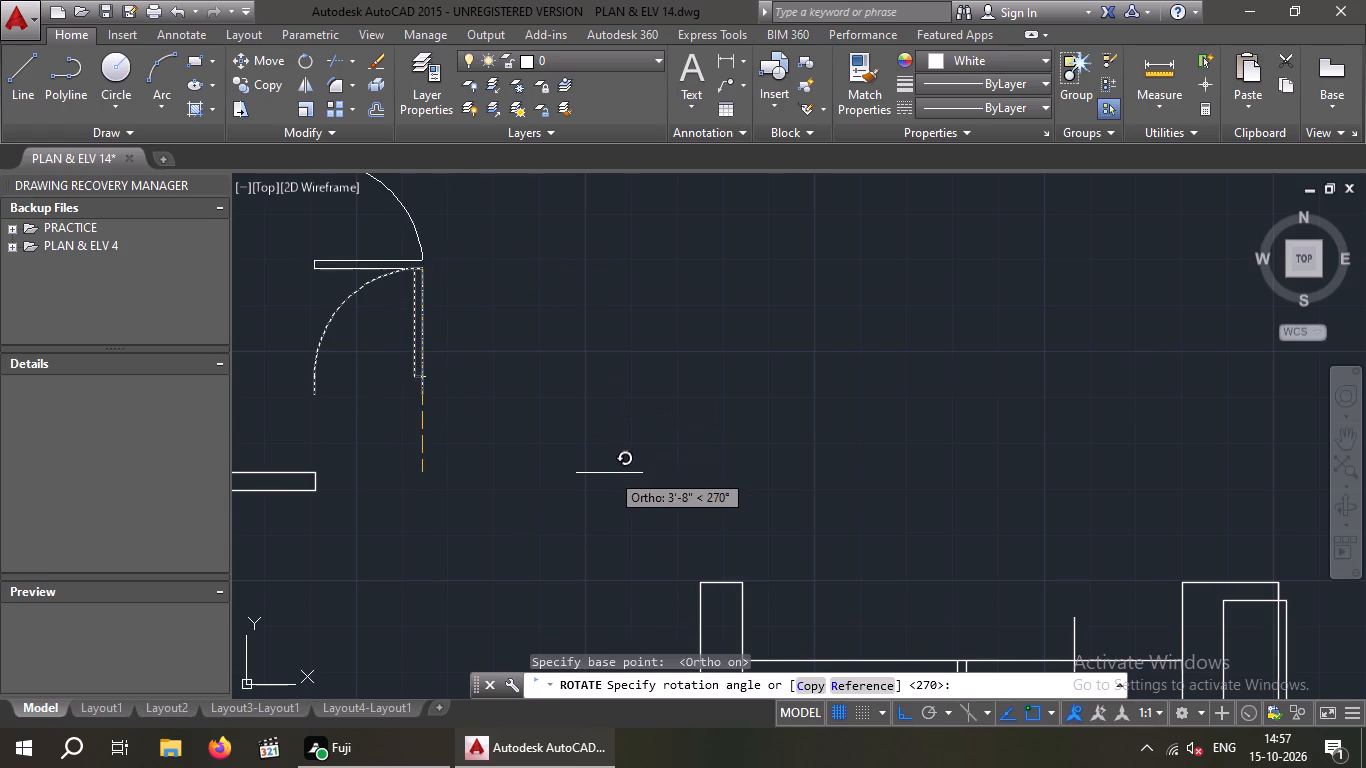
left_click(608, 475)
key("Escape")
middle_click_drag(562, 425, 672, 516)
scroll(671, 486, "down", 3)
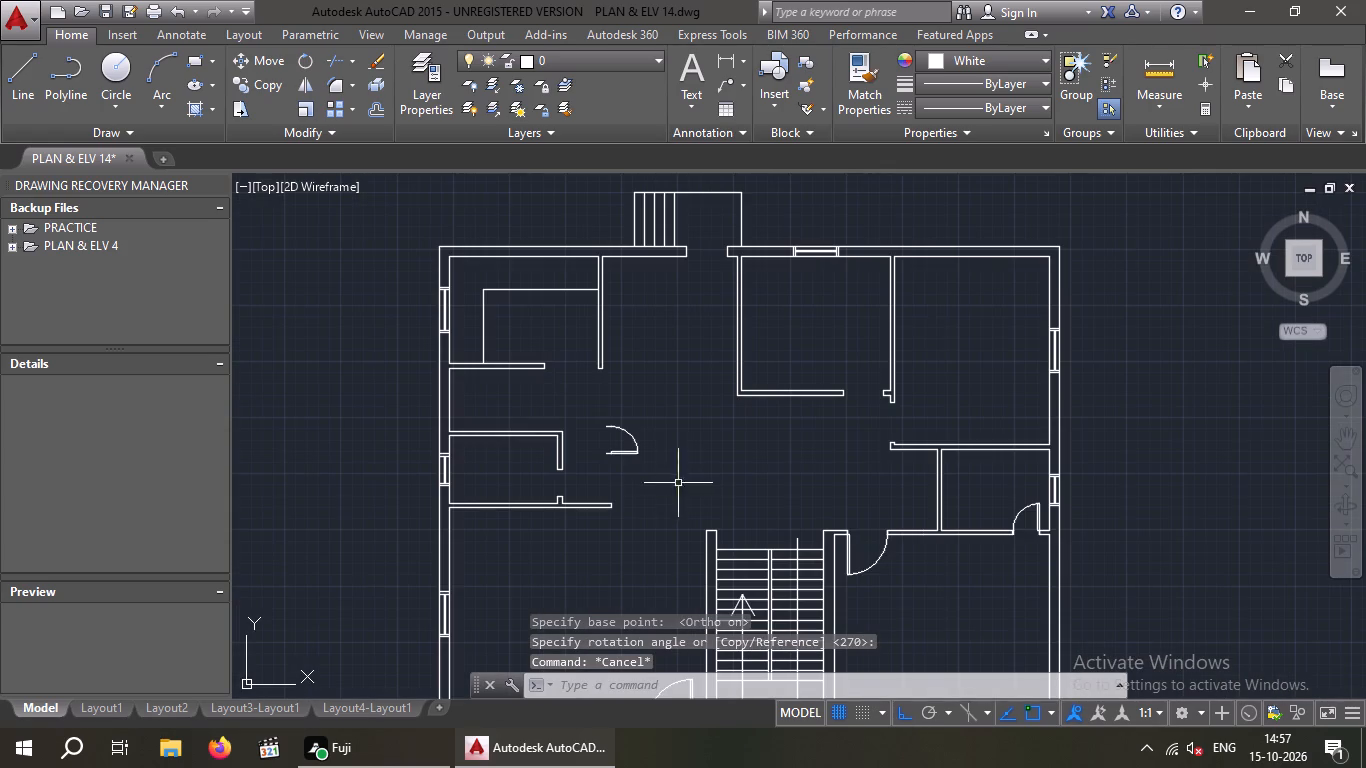
left_click(904, 717)
Flip the rotated door horizontally so its leaf extends left, toward the small left room.
scroll(636, 452, "up", 1)
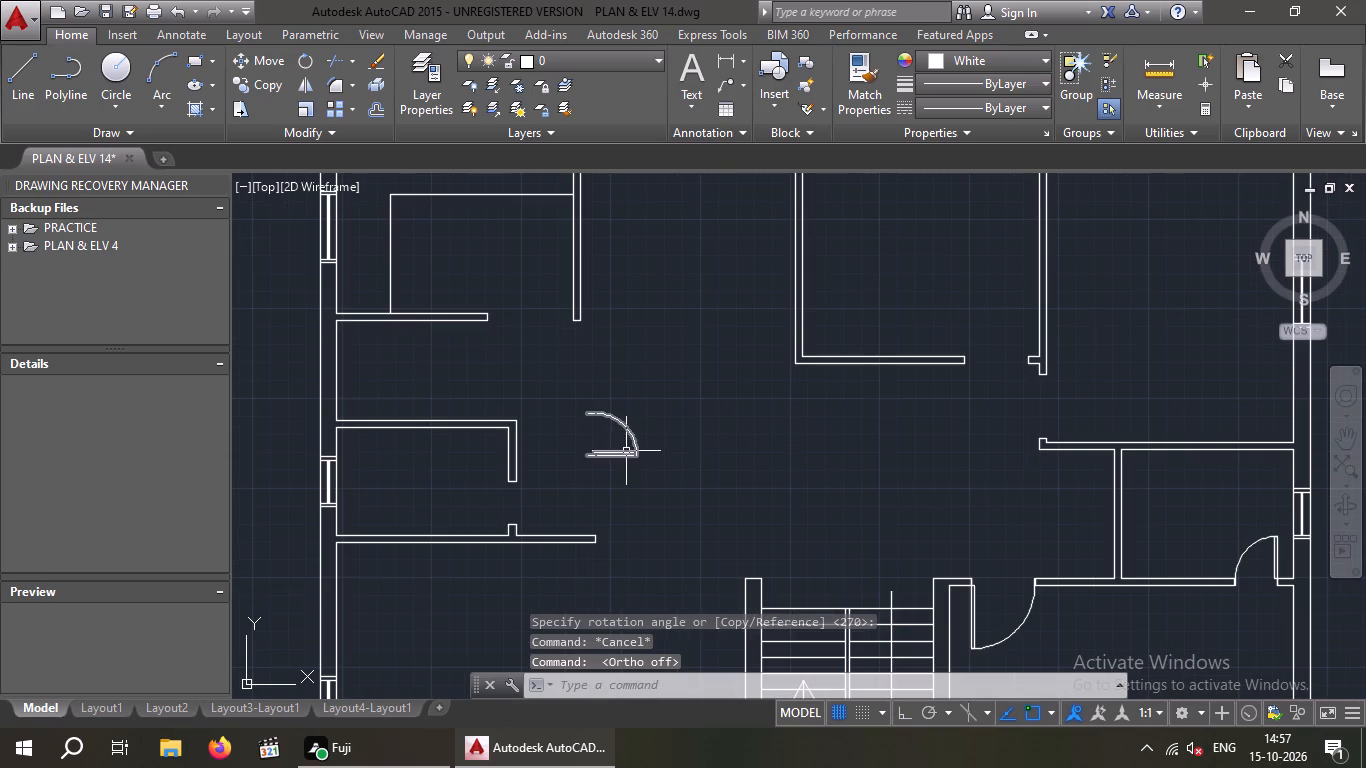
left_click(623, 452)
scroll(583, 454, "up", 2)
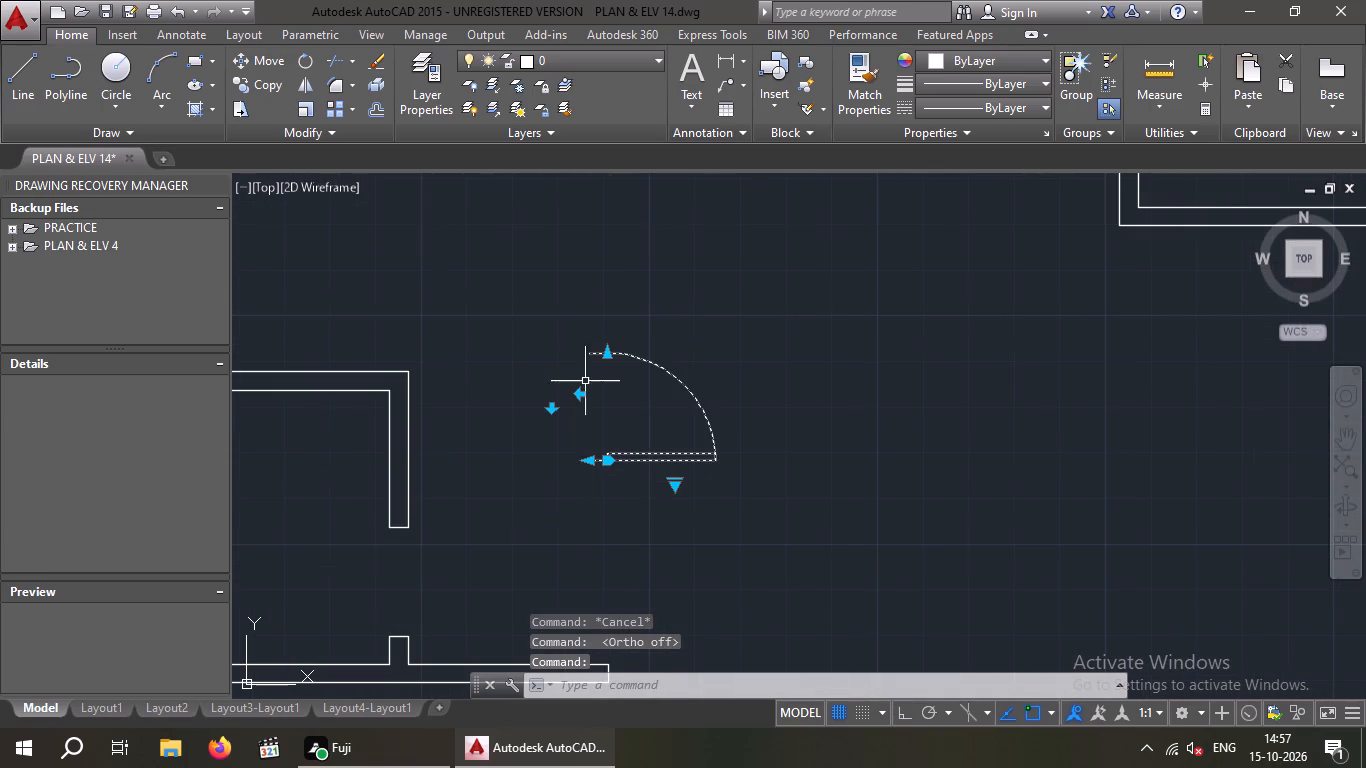
left_click(580, 391)
key("Escape")
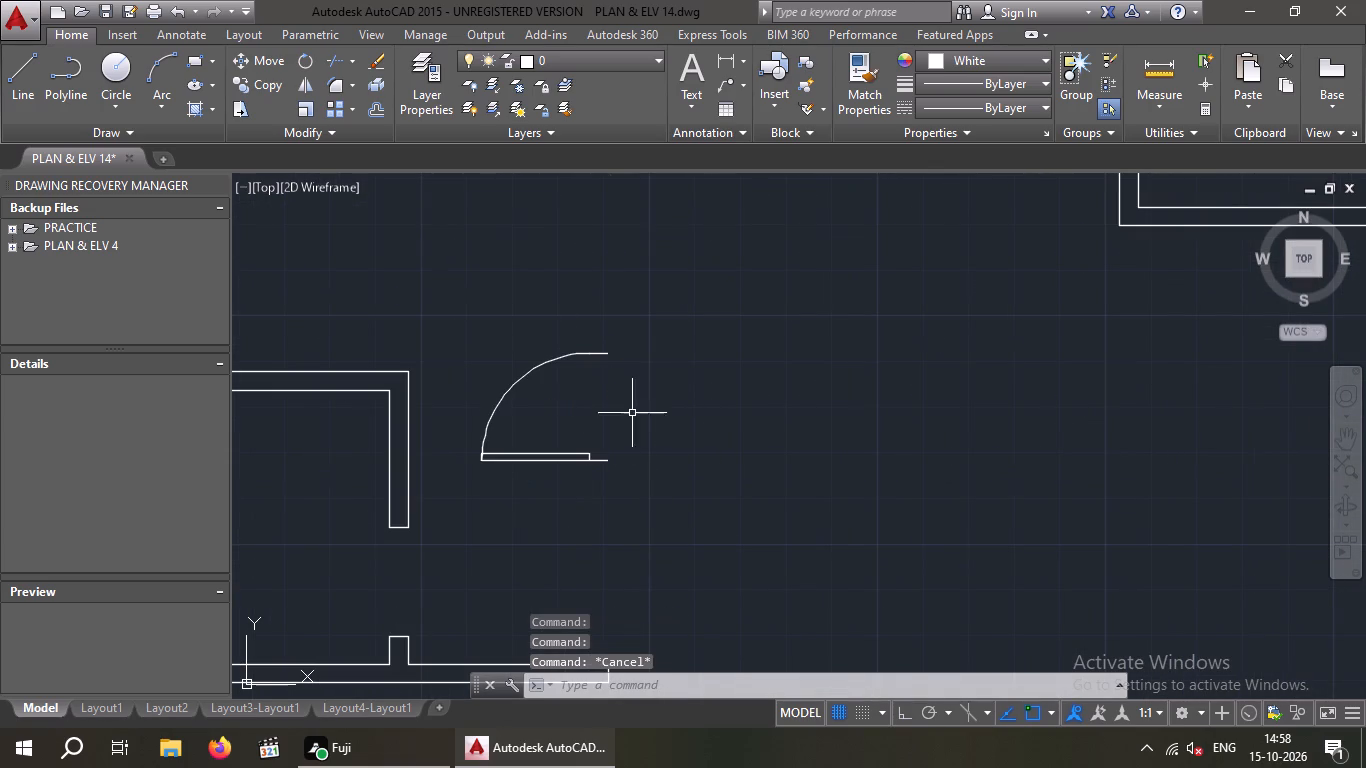
Move the flipped door from its hinge-side endpoint to the upper right corner of the lower jamb of the small left room's opening.
left_click_drag(658, 395, 546, 506)
left_click_drag(519, 511, 512, 495)
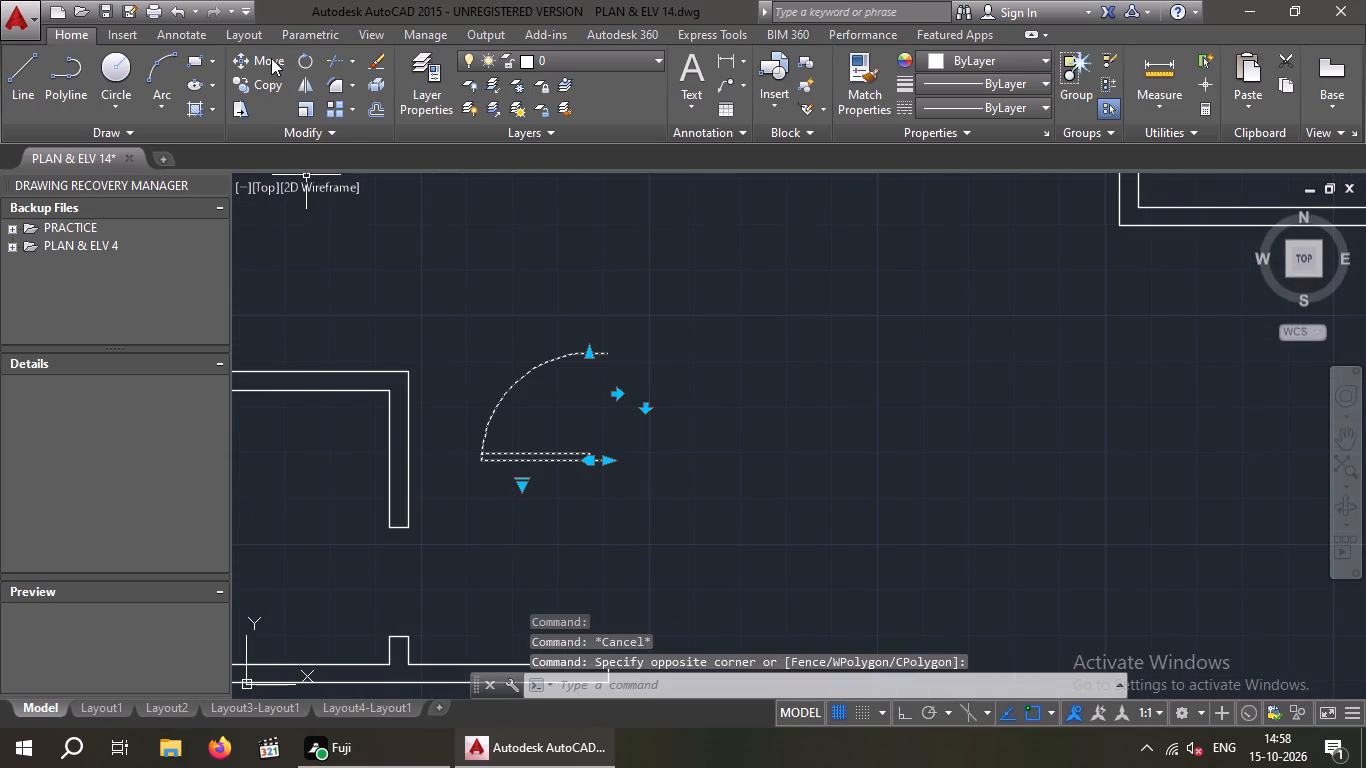
left_click(271, 58)
left_click(613, 460)
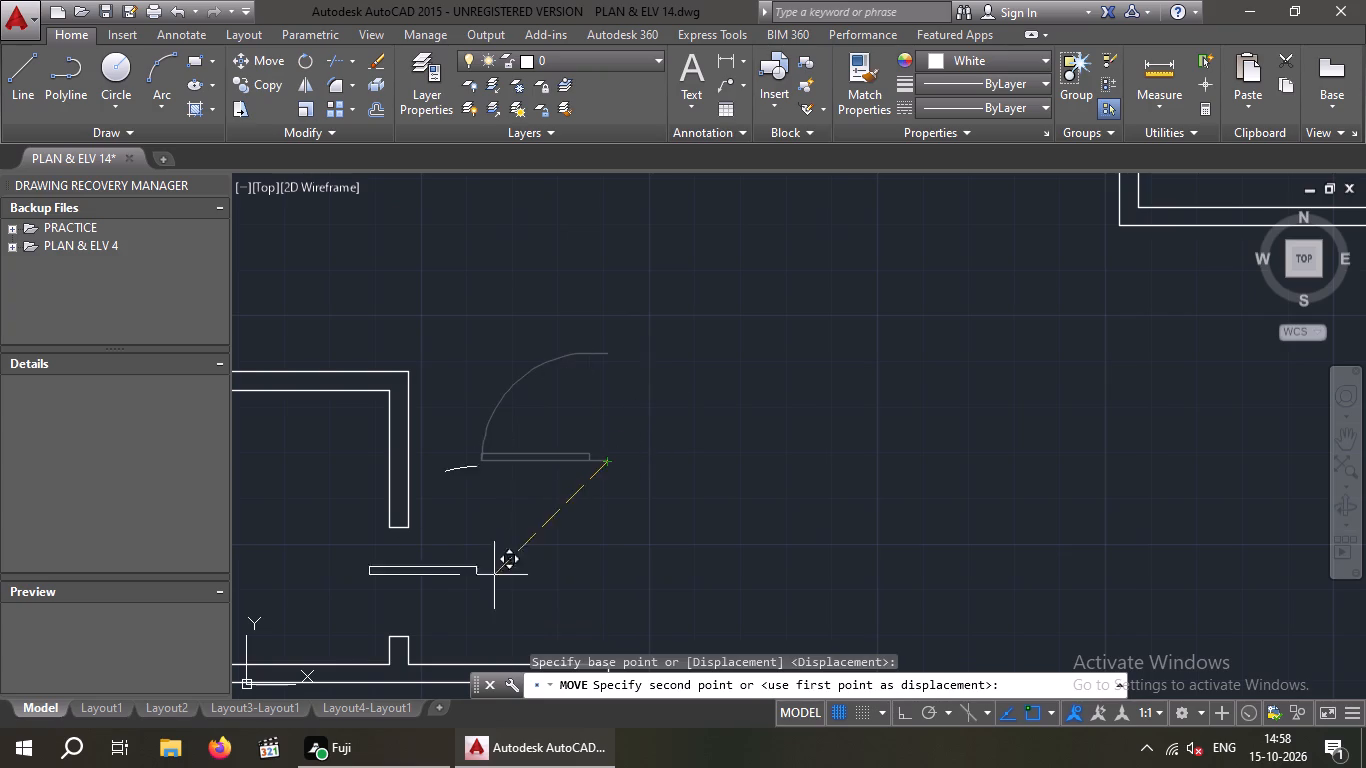
scroll(394, 631, "up", 2)
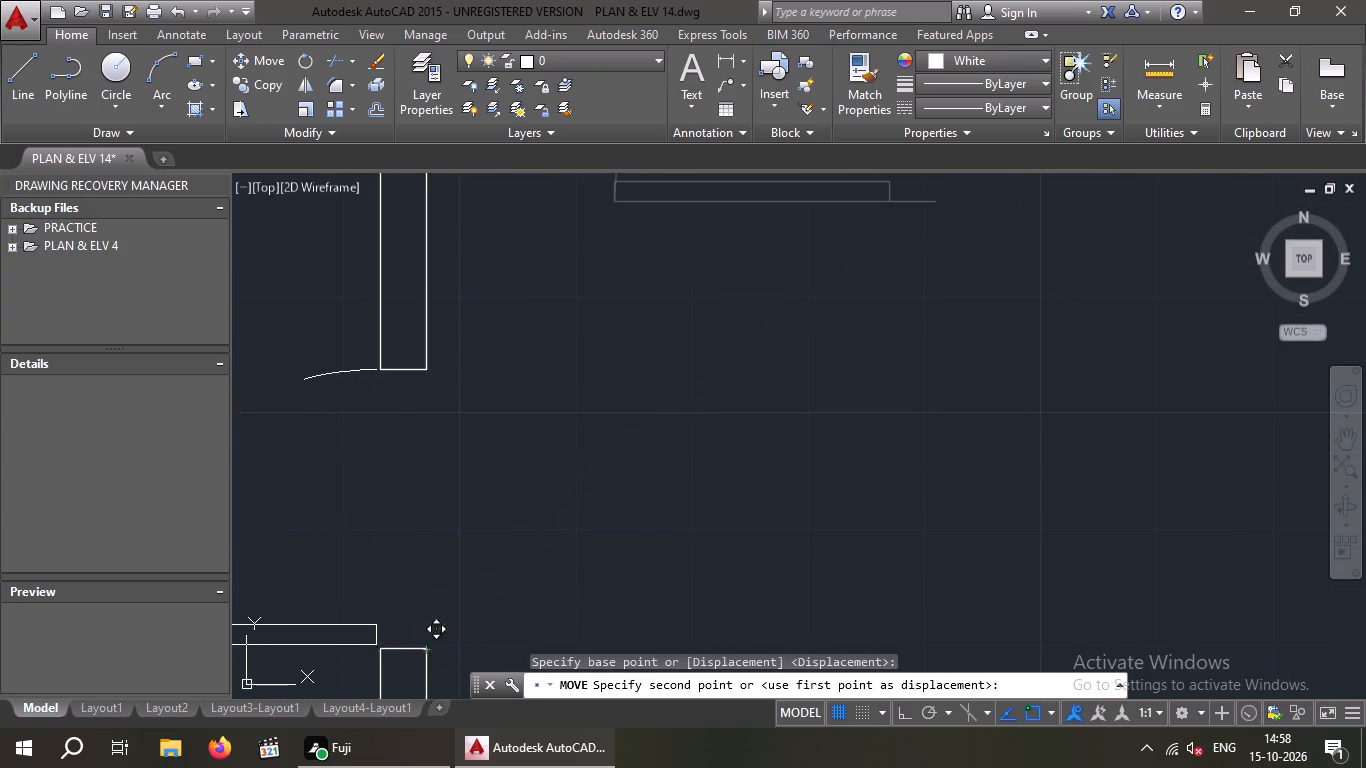
left_click(424, 647)
key("Escape")
Copy the small left room's door from its hinge-side endpoint to two free spots: beside the upper-right room's opening and inside the upper-middle room.
scroll(537, 541, "down", 3)
scroll(673, 475, "down", 1)
middle_click_drag(671, 465, 629, 434)
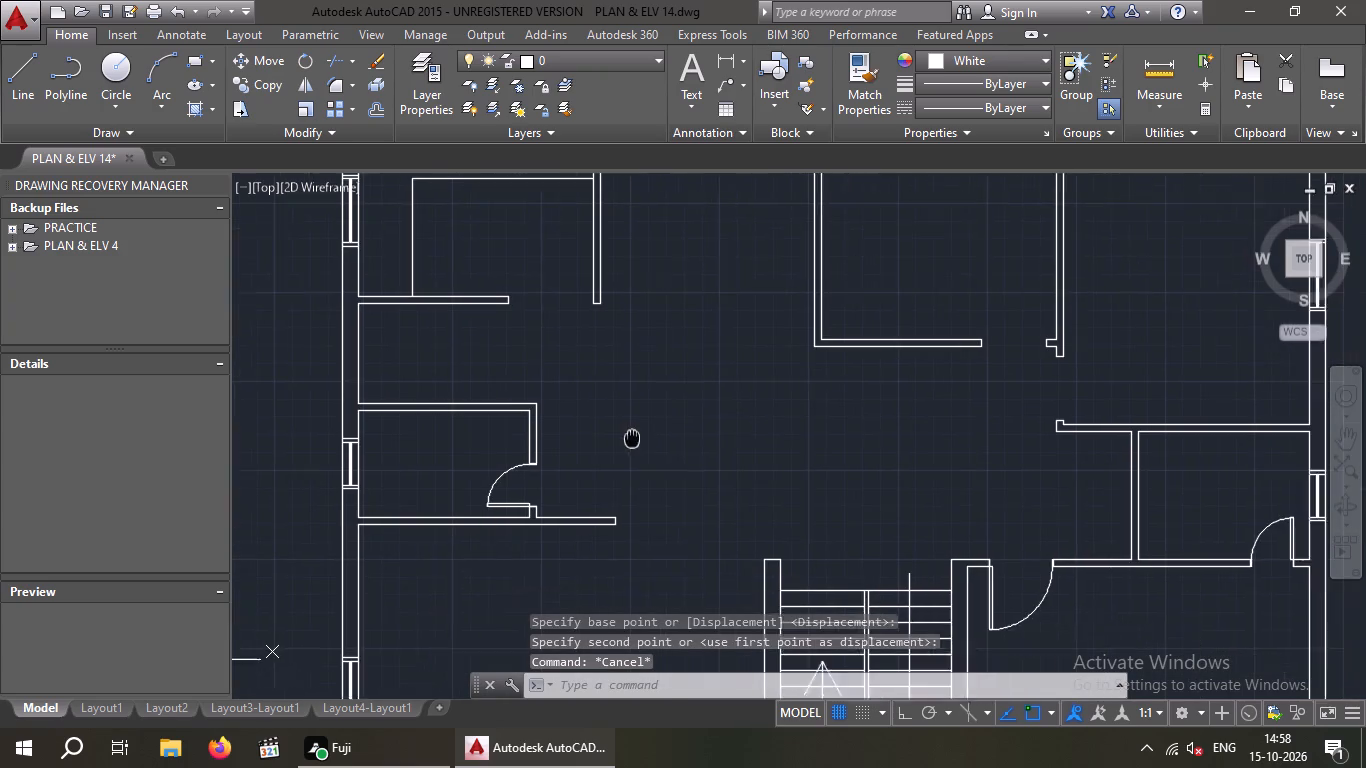
middle_click_drag(629, 434, 620, 424)
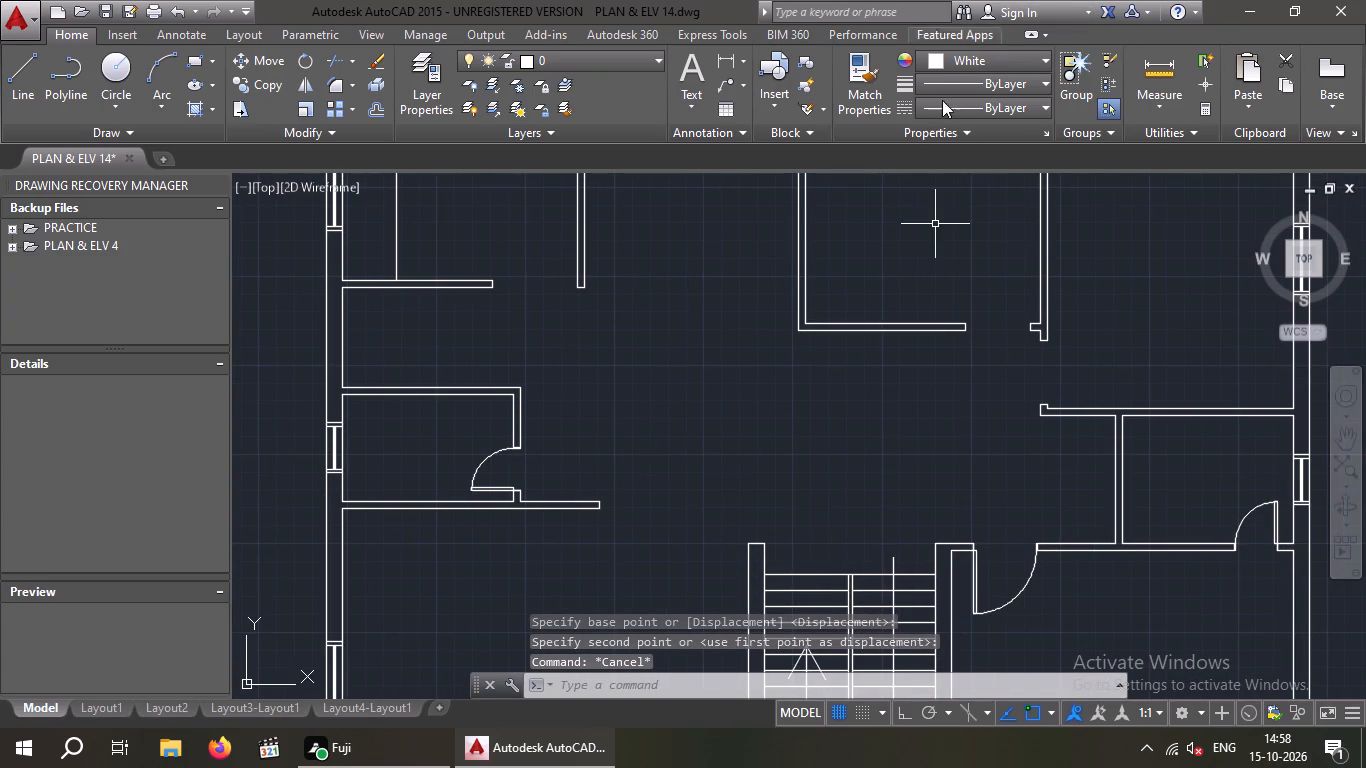
middle_click_drag(710, 319, 692, 318)
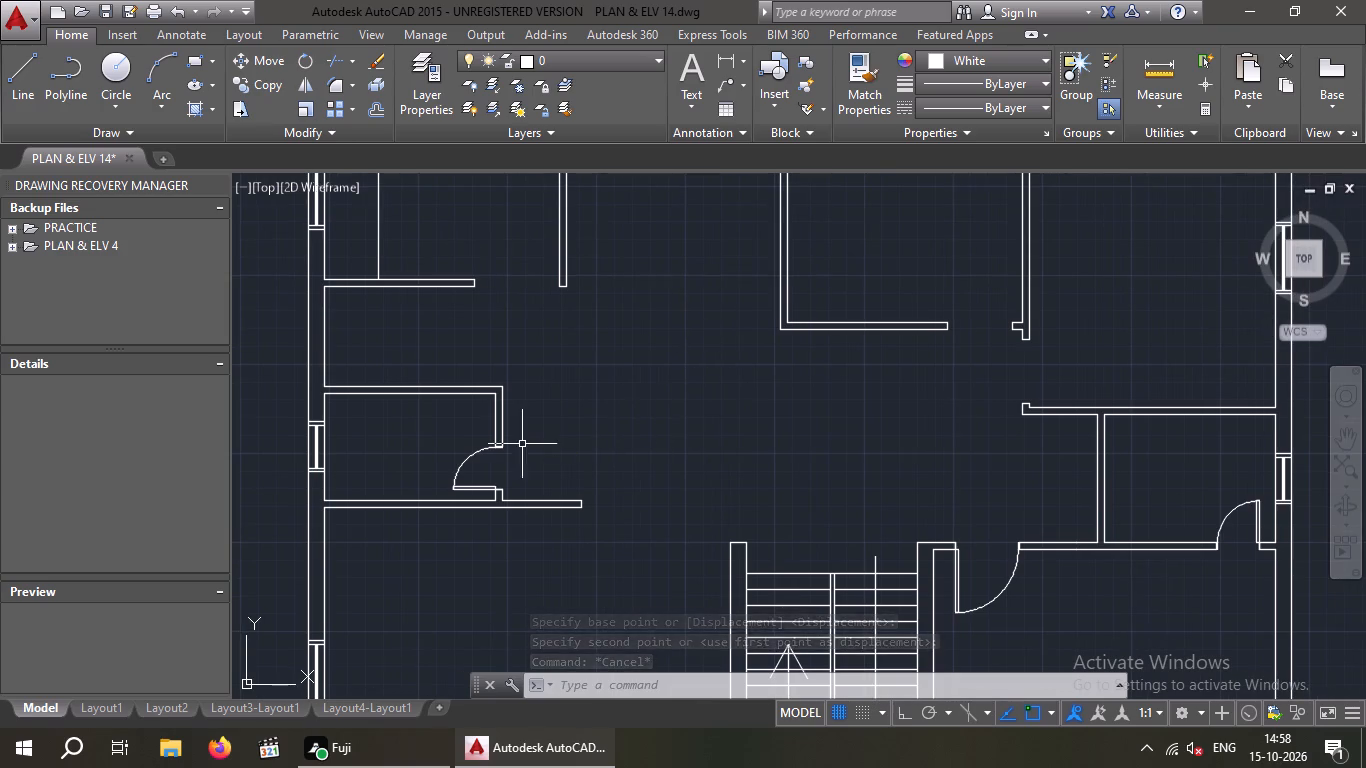
scroll(521, 444, "up", 1)
scroll(543, 453, "down", 1)
left_click_drag(495, 461, 453, 461)
left_click(448, 461)
left_click(267, 81)
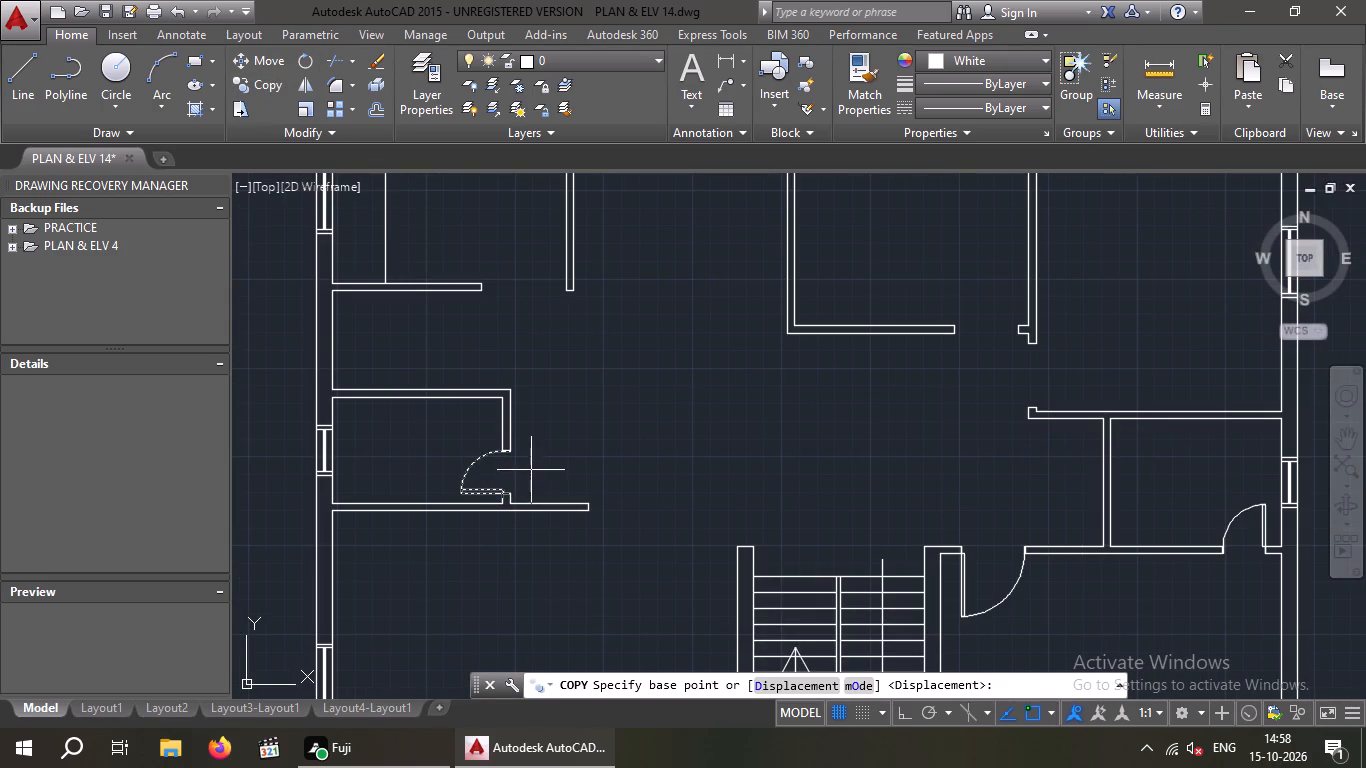
scroll(550, 535, "up", 2)
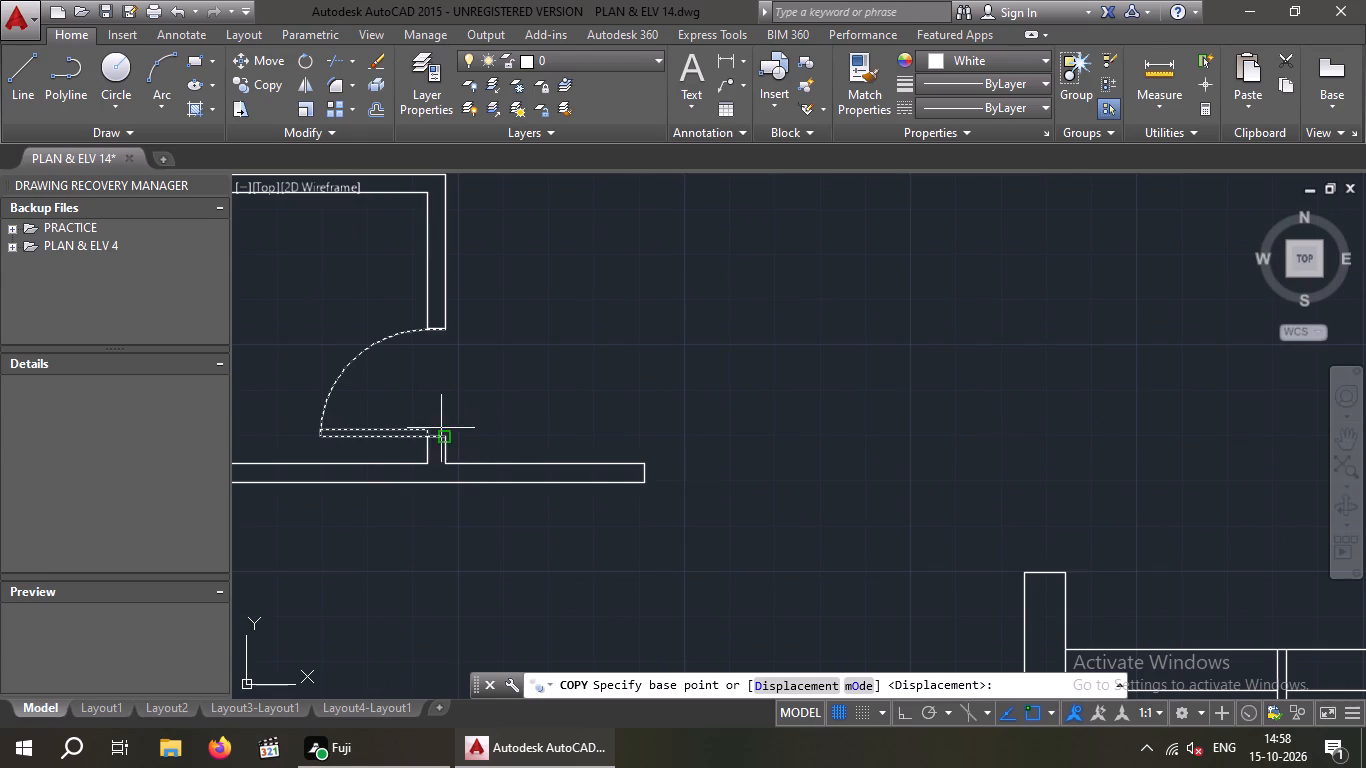
left_click(449, 435)
scroll(786, 375, "down", 3)
middle_click_drag(787, 383, 498, 484)
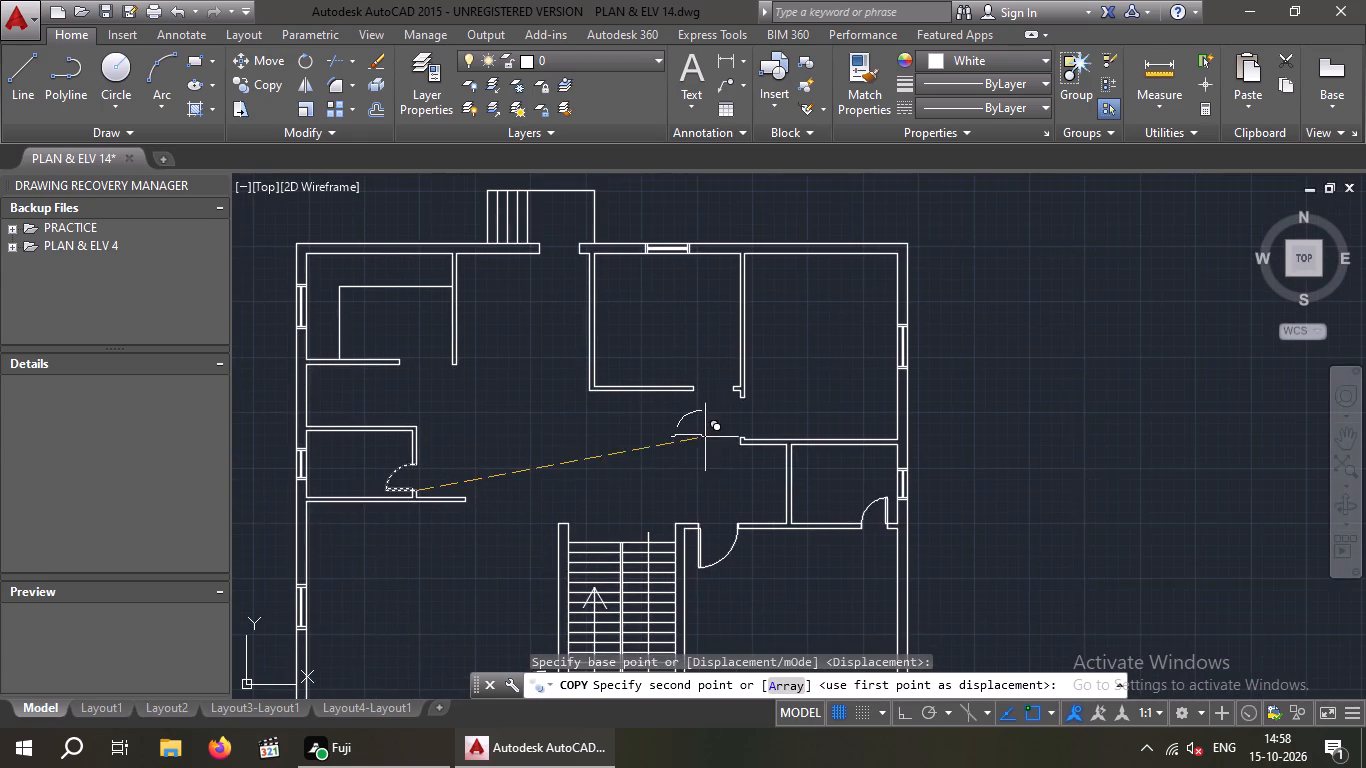
scroll(710, 437, "up", 2)
left_click(713, 434)
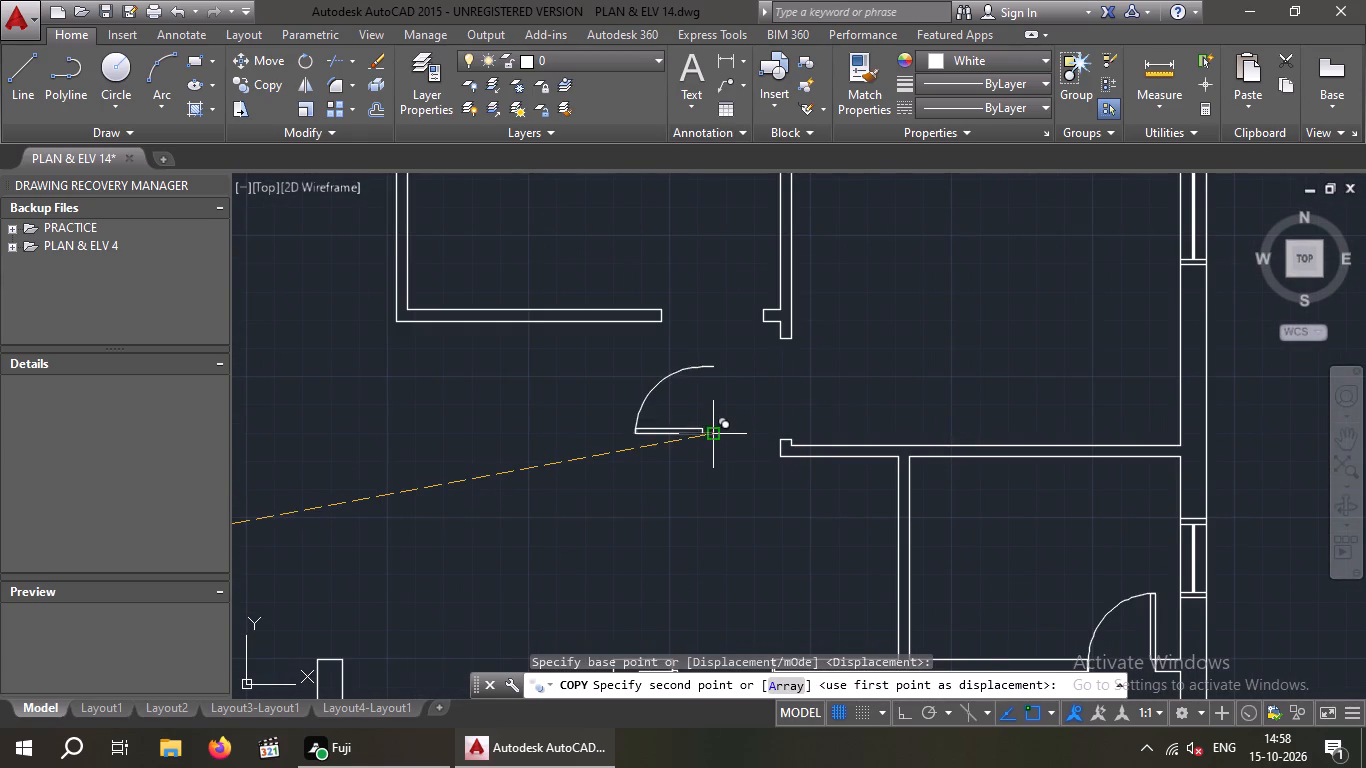
left_click(702, 270)
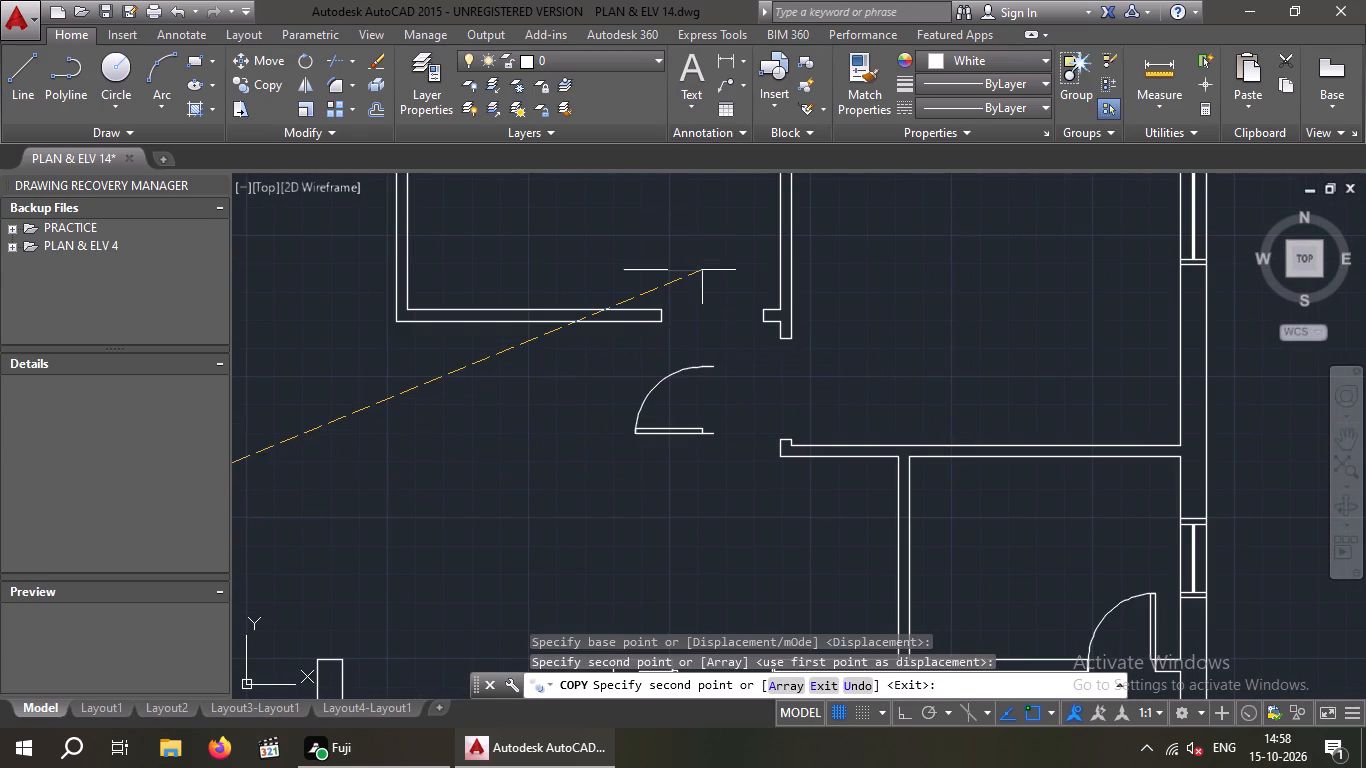
key("Escape")
Flip the door copy beside the upper-right room's opening horizontally so its leaf extends right, toward that room.
left_click(696, 431)
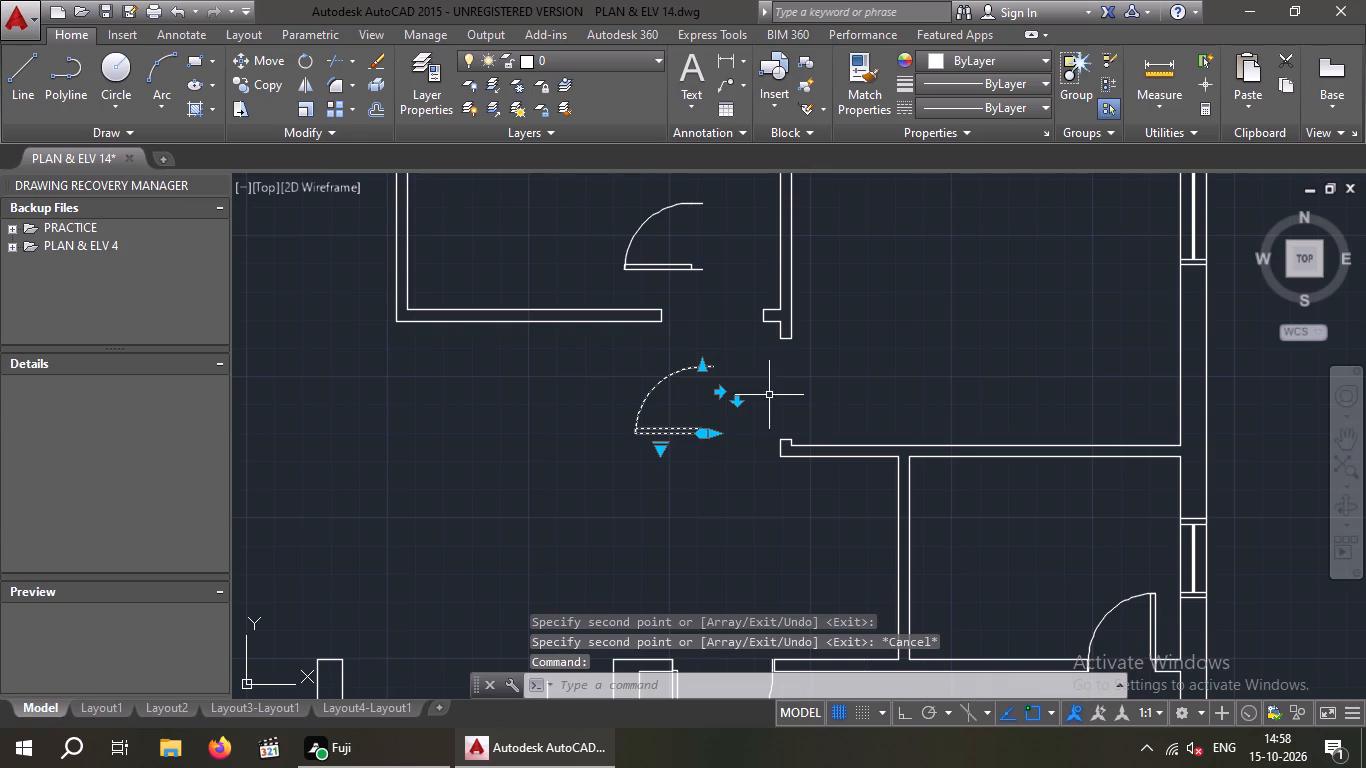
left_click(714, 390)
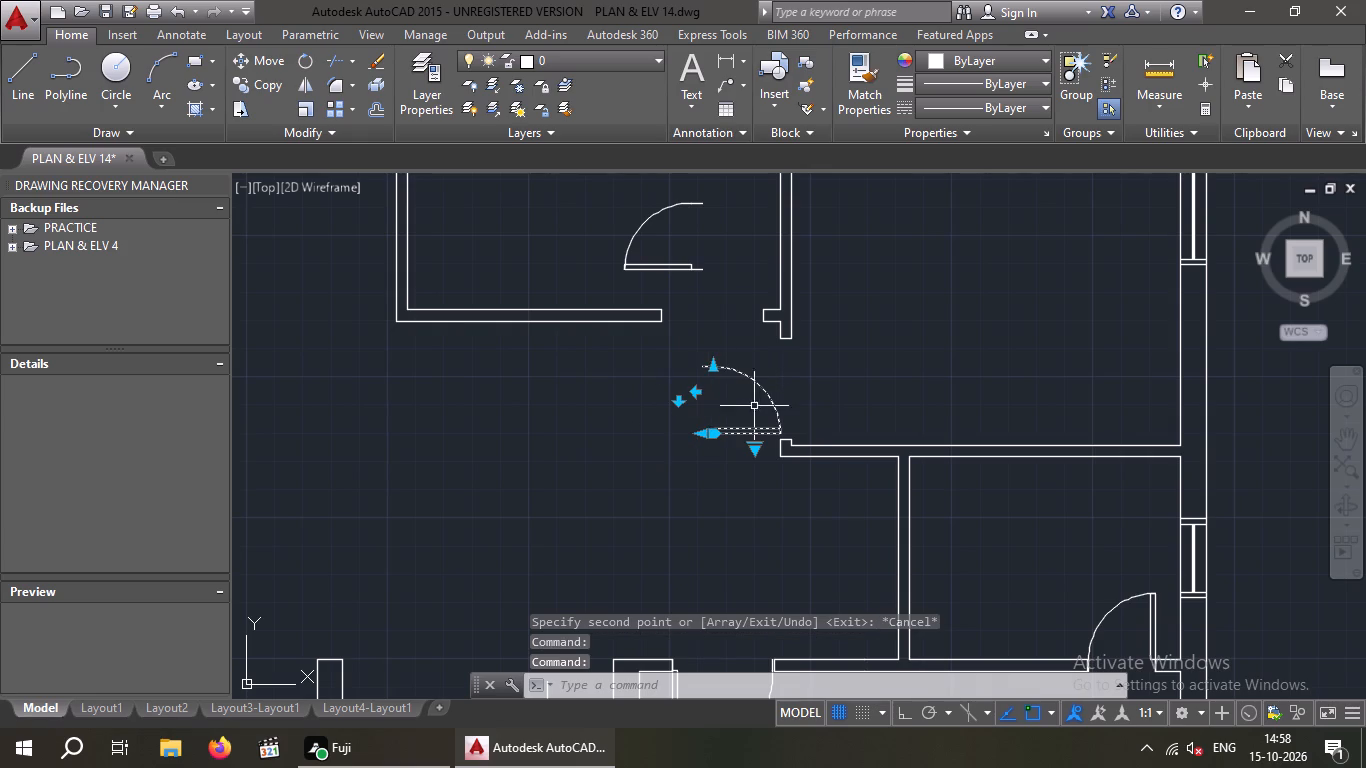
Move the flipped door from its hinge-side endpoint to the upper left corner of the lower jamb of the upper-right room's opening.
left_click(260, 60)
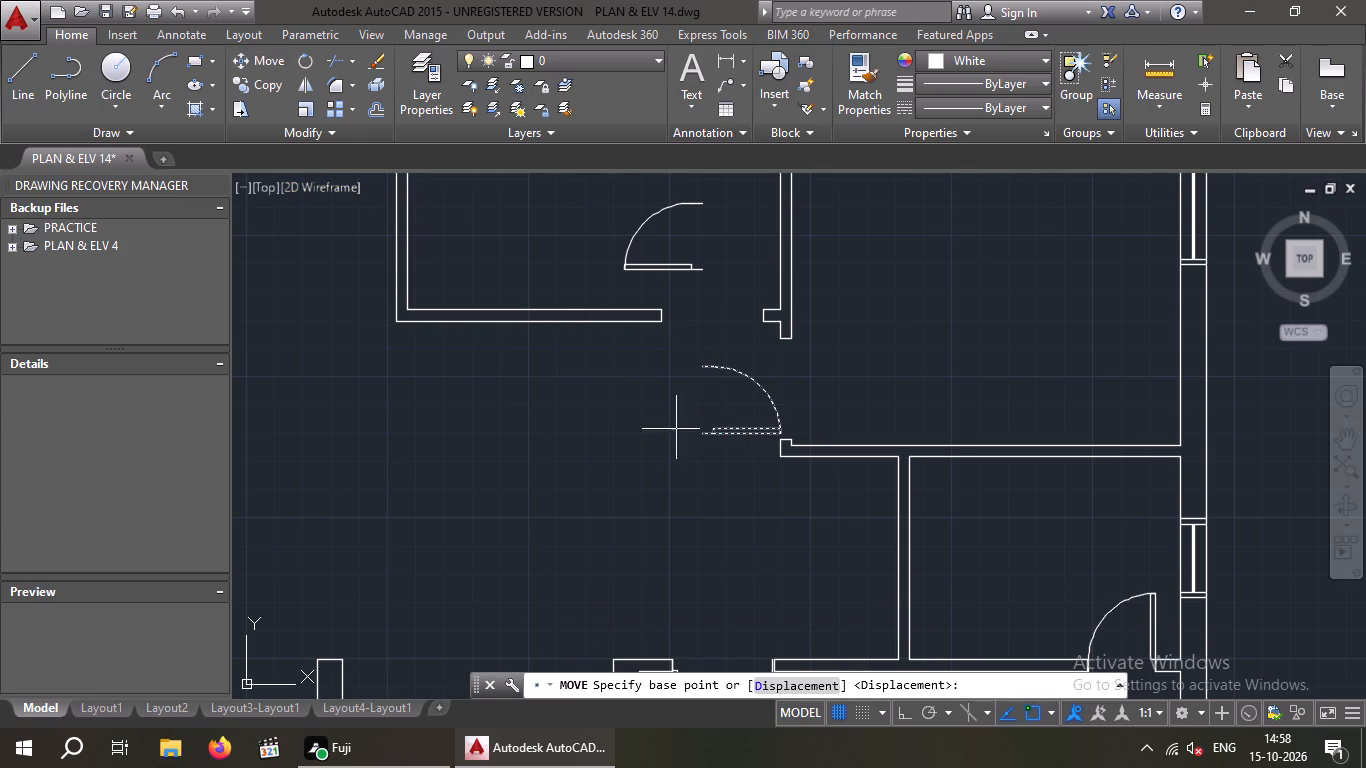
left_click(700, 435)
scroll(781, 447, "up", 3)
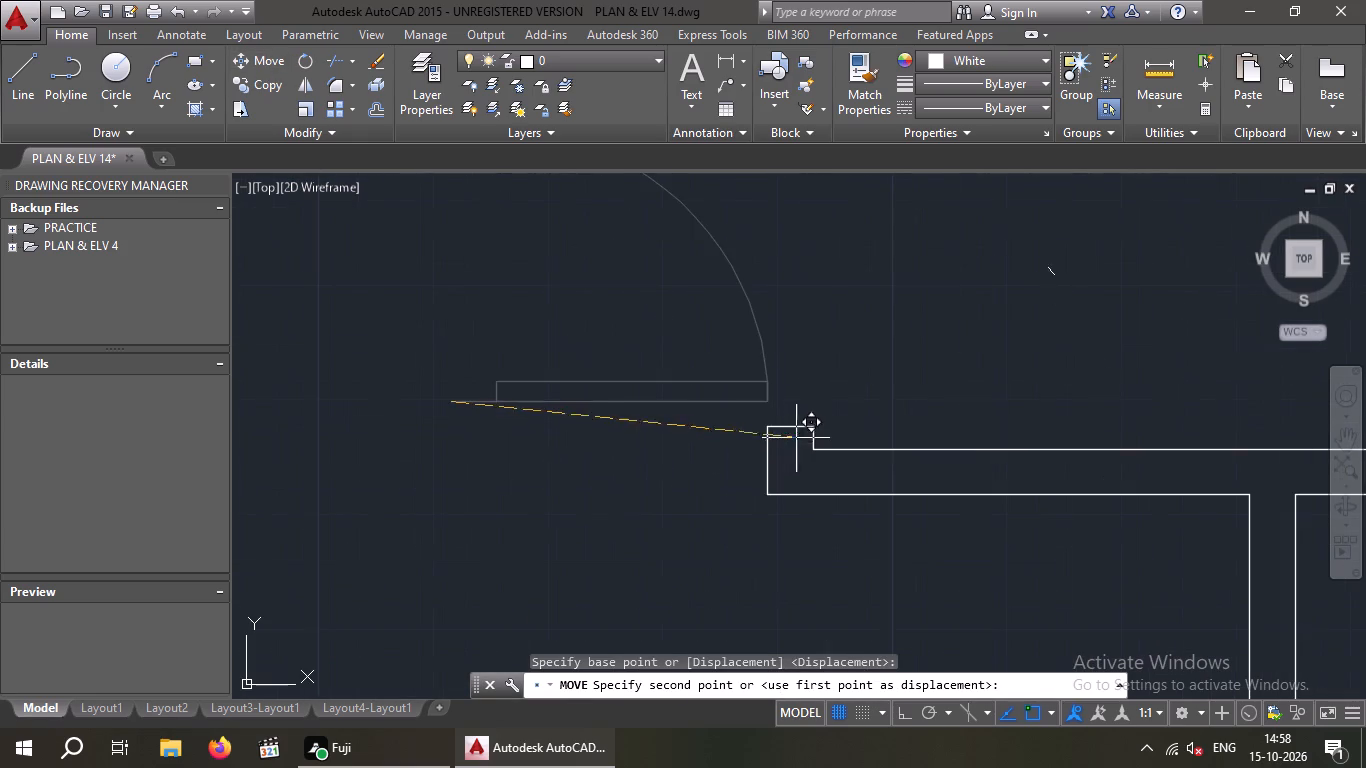
scroll(774, 416, "down", 3)
scroll(772, 420, "up", 3)
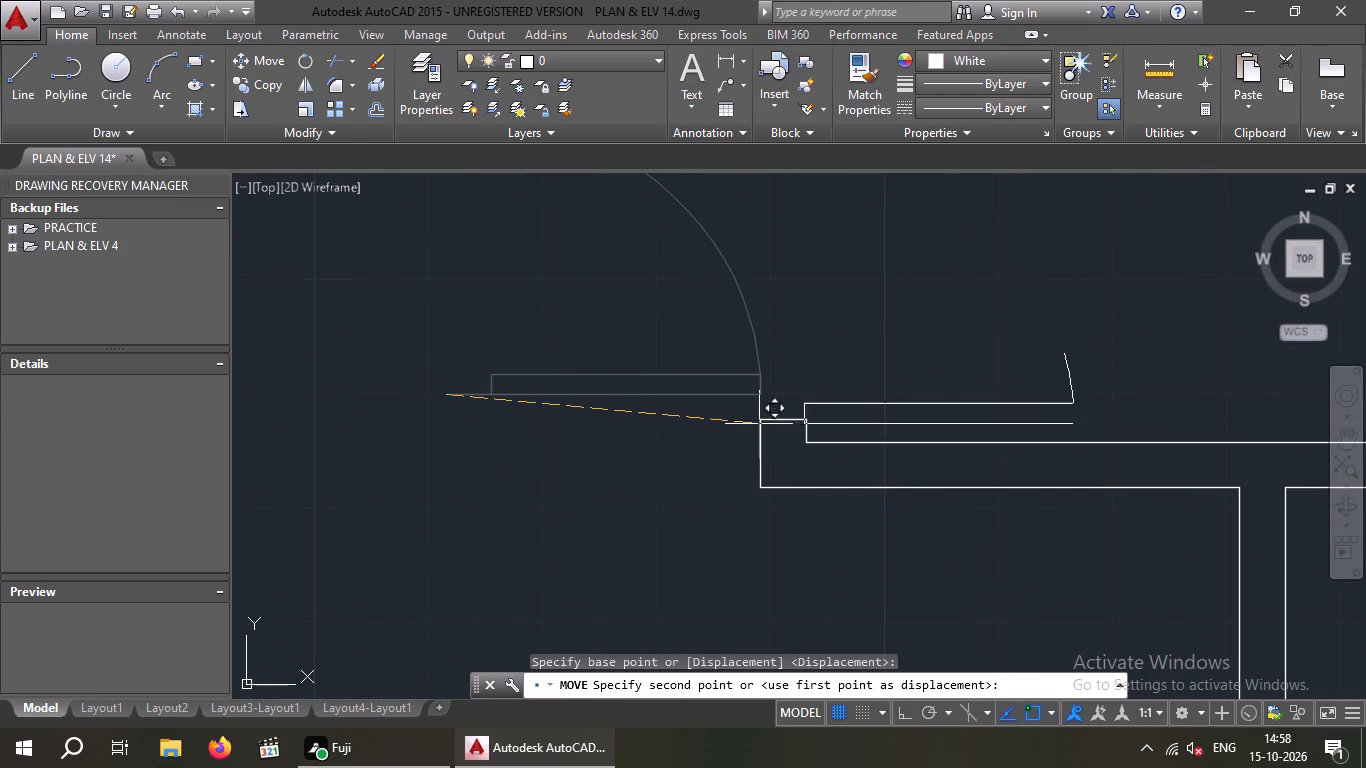
left_click(759, 418)
key("Escape")
Stretch the upper-right room's door up to the upper jamb so it fills the opening.
middle_click_drag(675, 420, 559, 668)
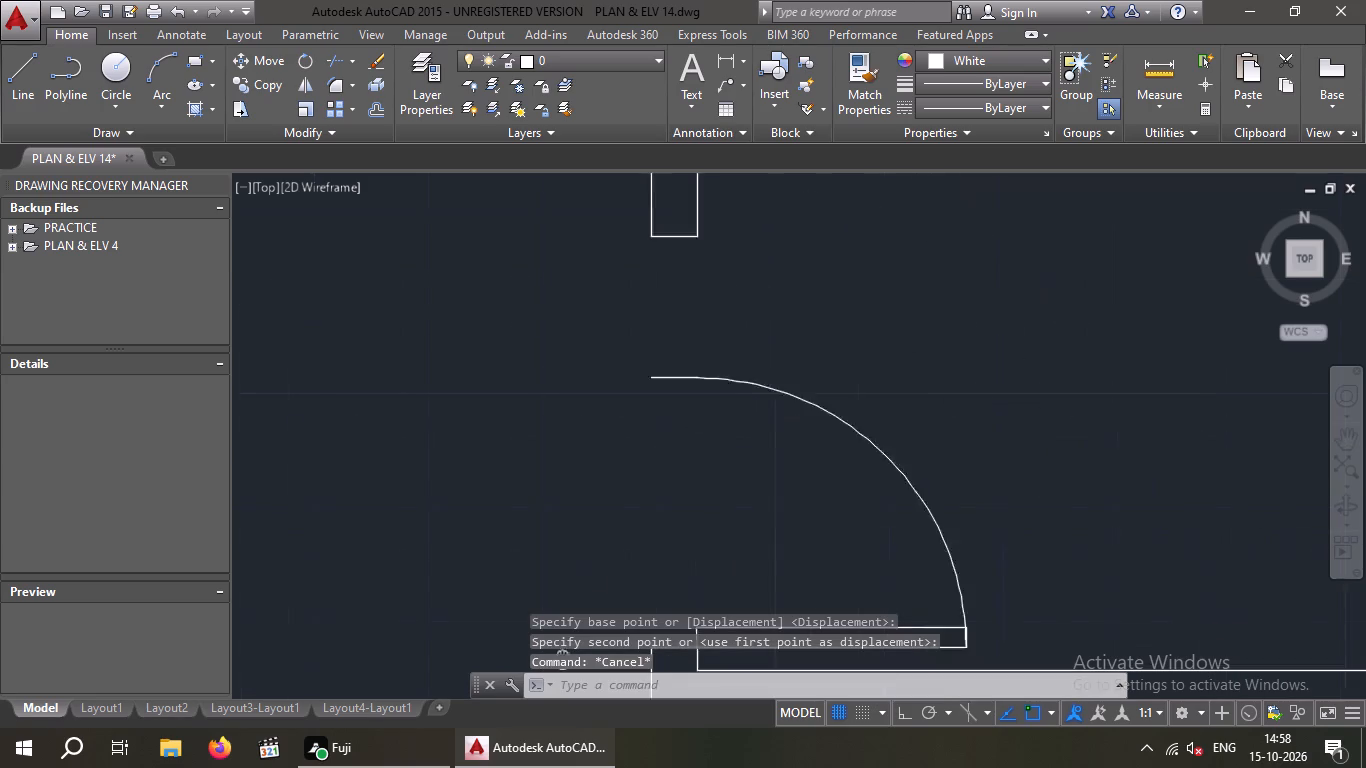
middle_click_drag(559, 668, 548, 694)
left_click(746, 434)
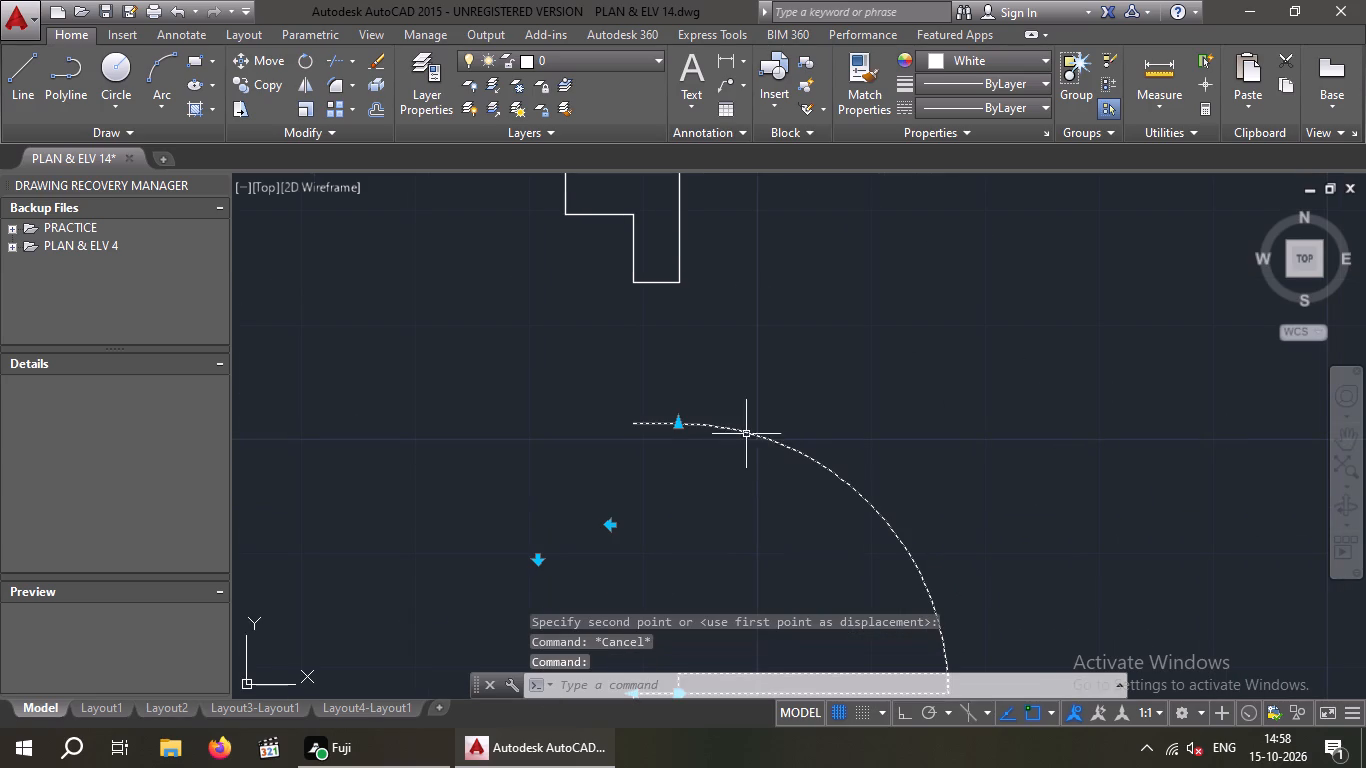
left_click_drag(681, 424, 681, 412)
left_click(662, 292)
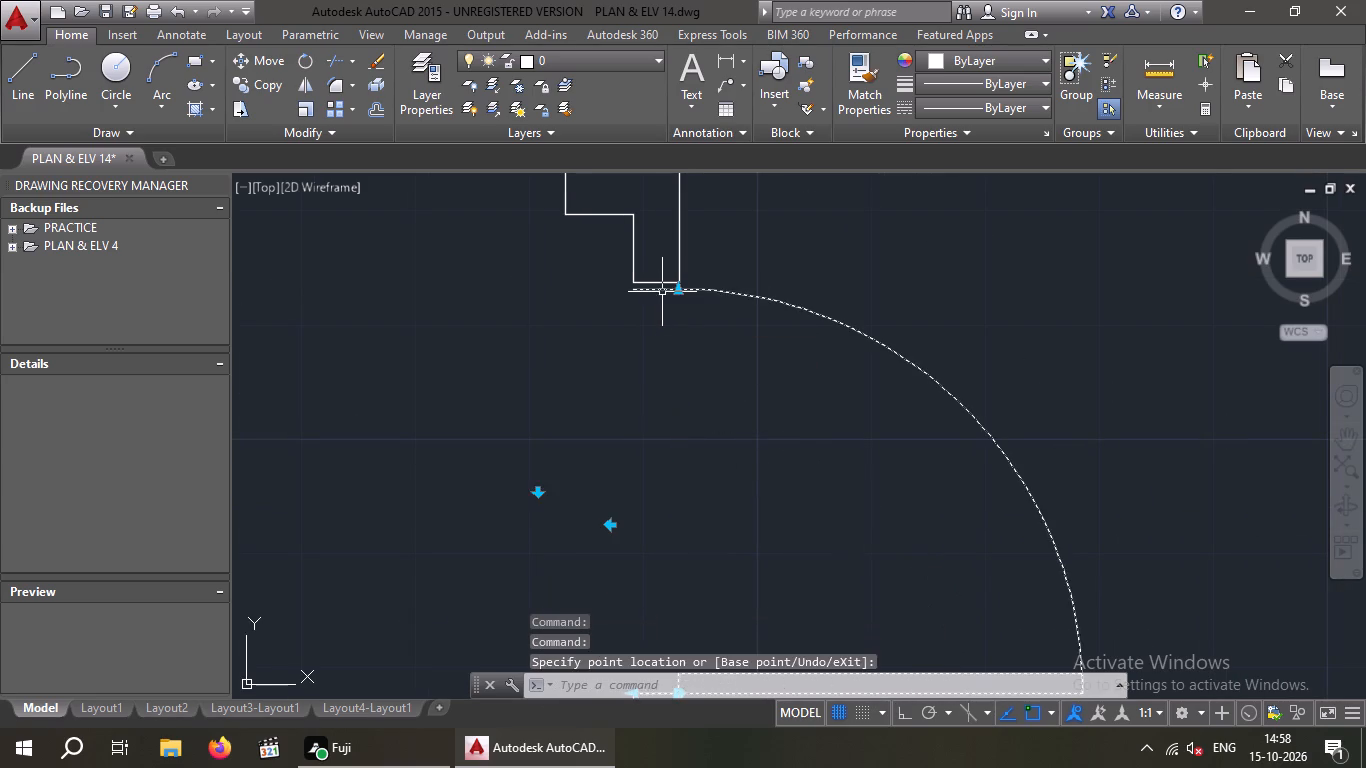
scroll(684, 339, "down", 4)
key("Escape")
scroll(652, 376, "down", 1)
Delete the spare door copy inside the upper-middle room.
middle_click_drag(652, 375, 648, 436)
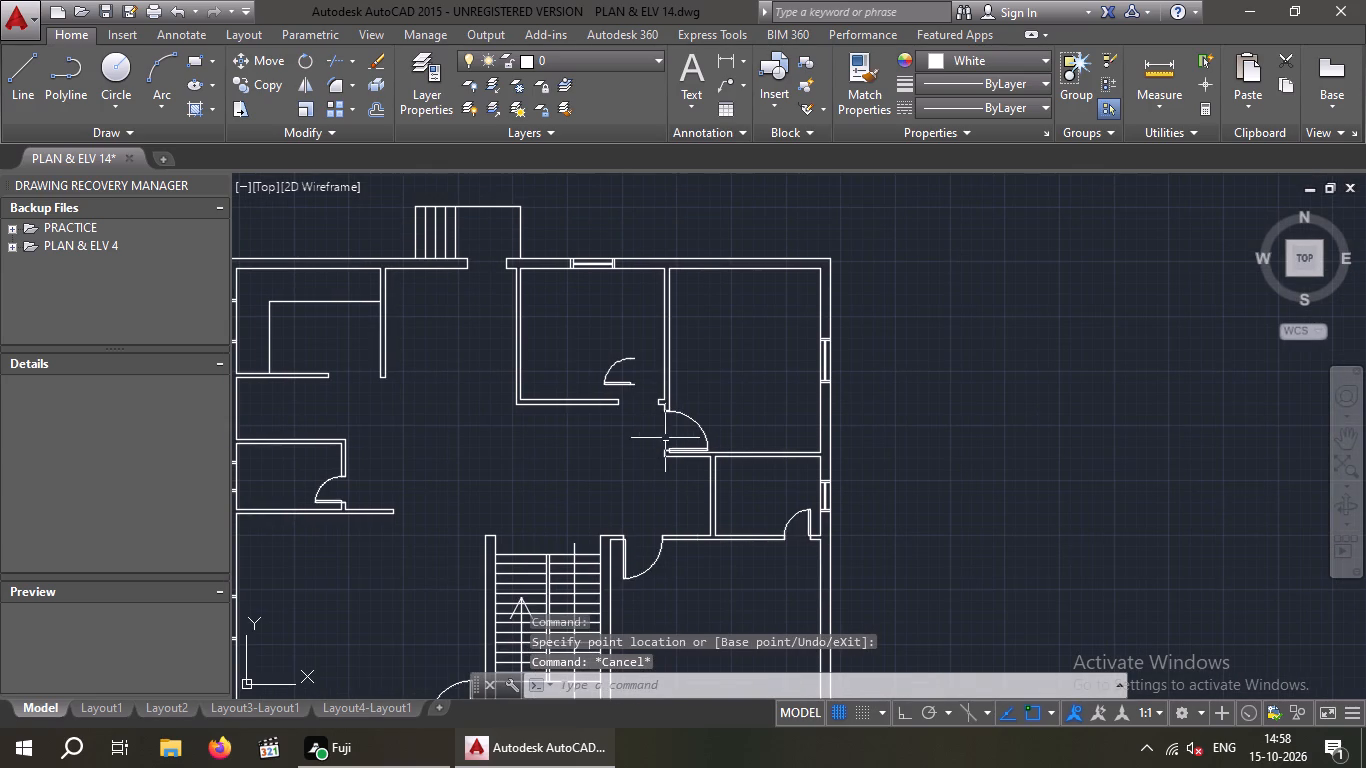
left_click(621, 386)
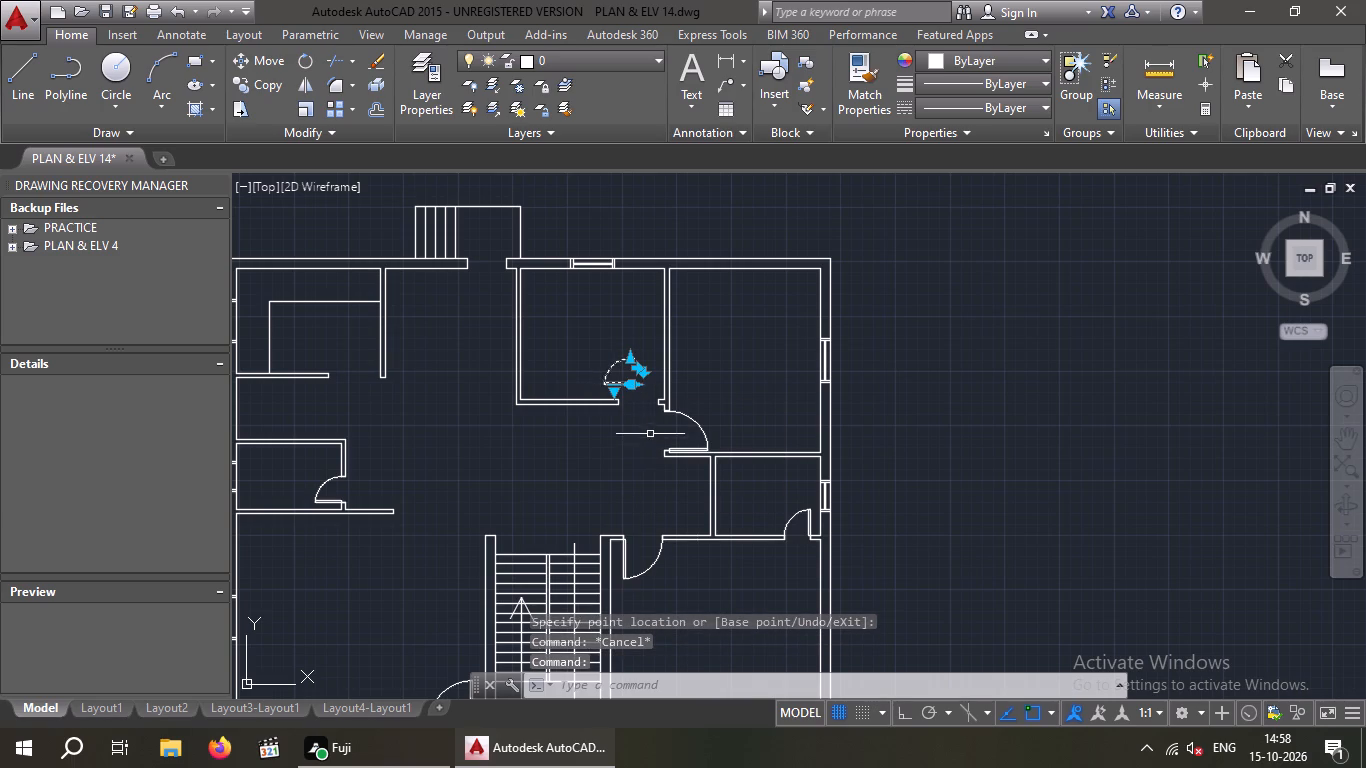
key("Delete")
Move the small right room's door from its hinge-side endpoint to the lower left corner of the right jamb of the upper-middle room's opening.
left_click(798, 513)
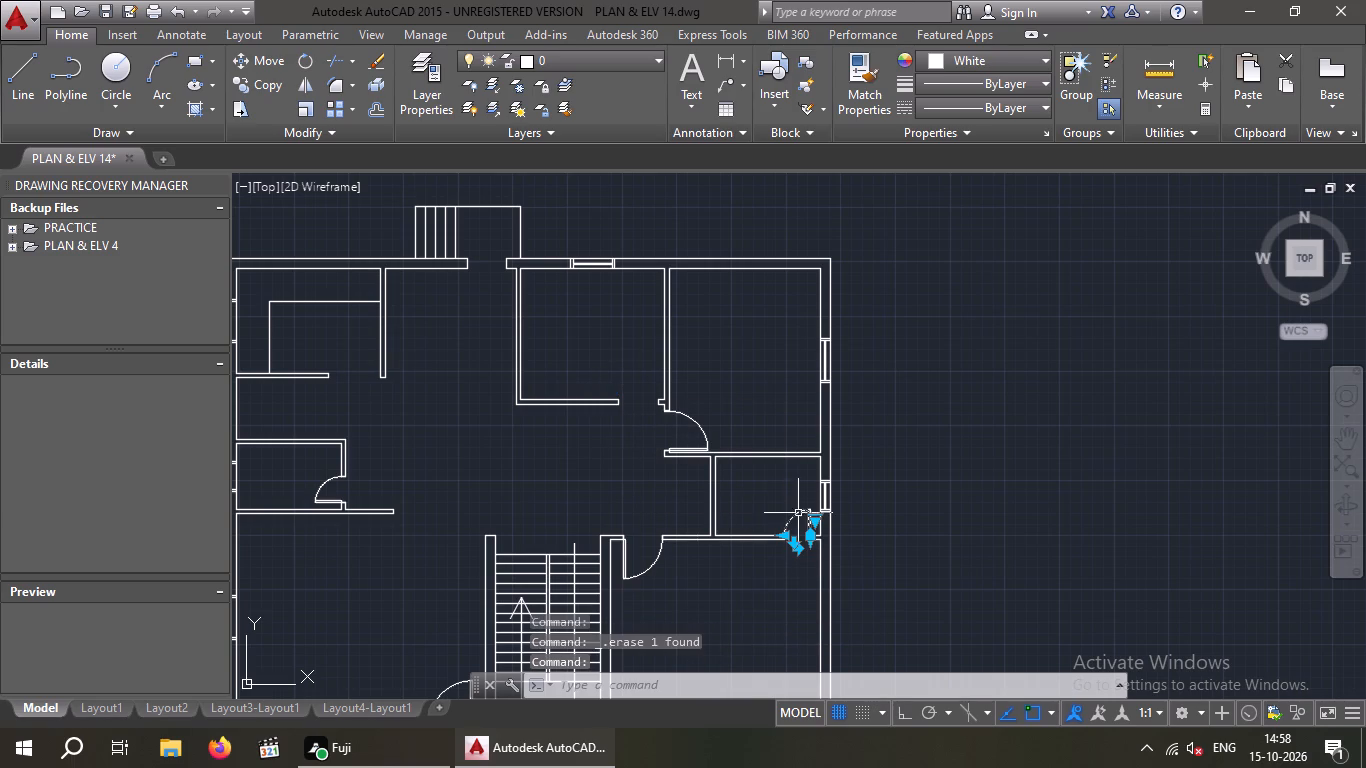
left_click(269, 68)
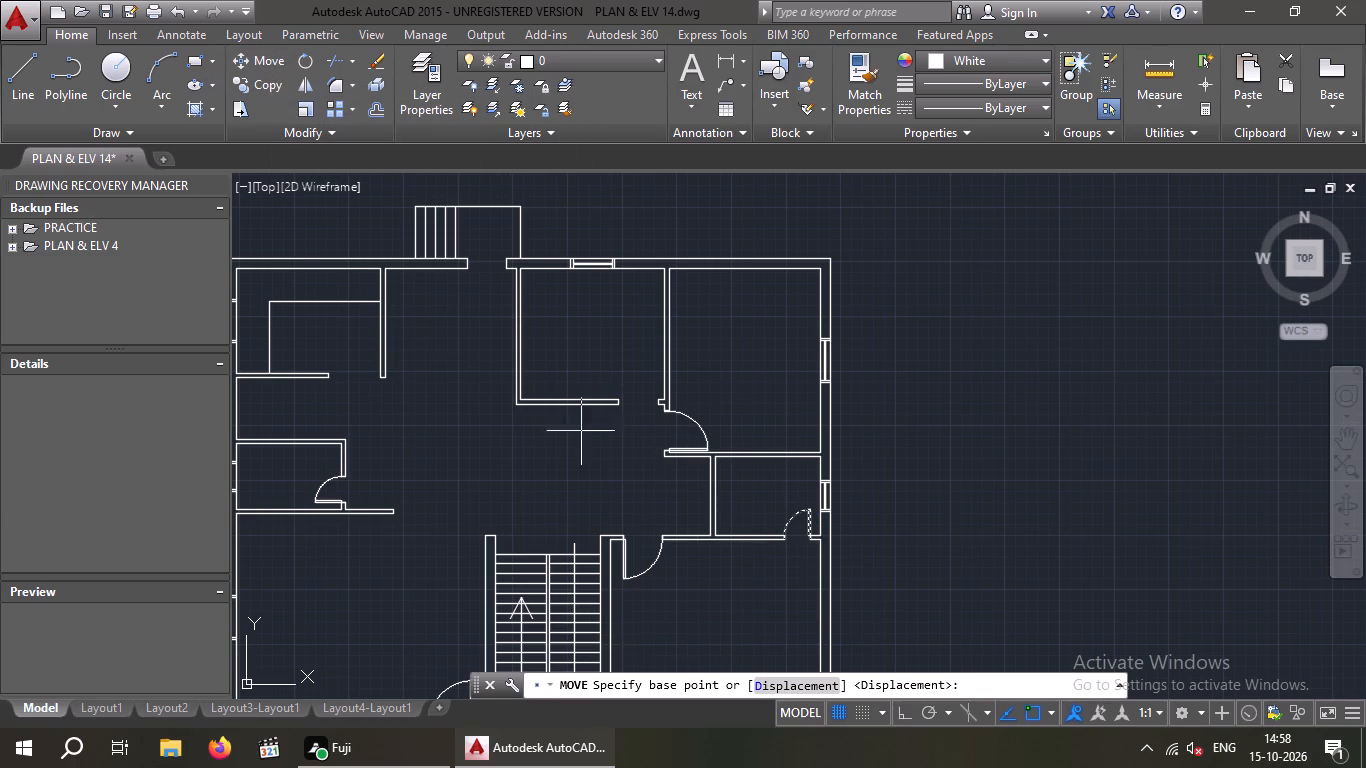
left_click_drag(810, 544, 785, 545)
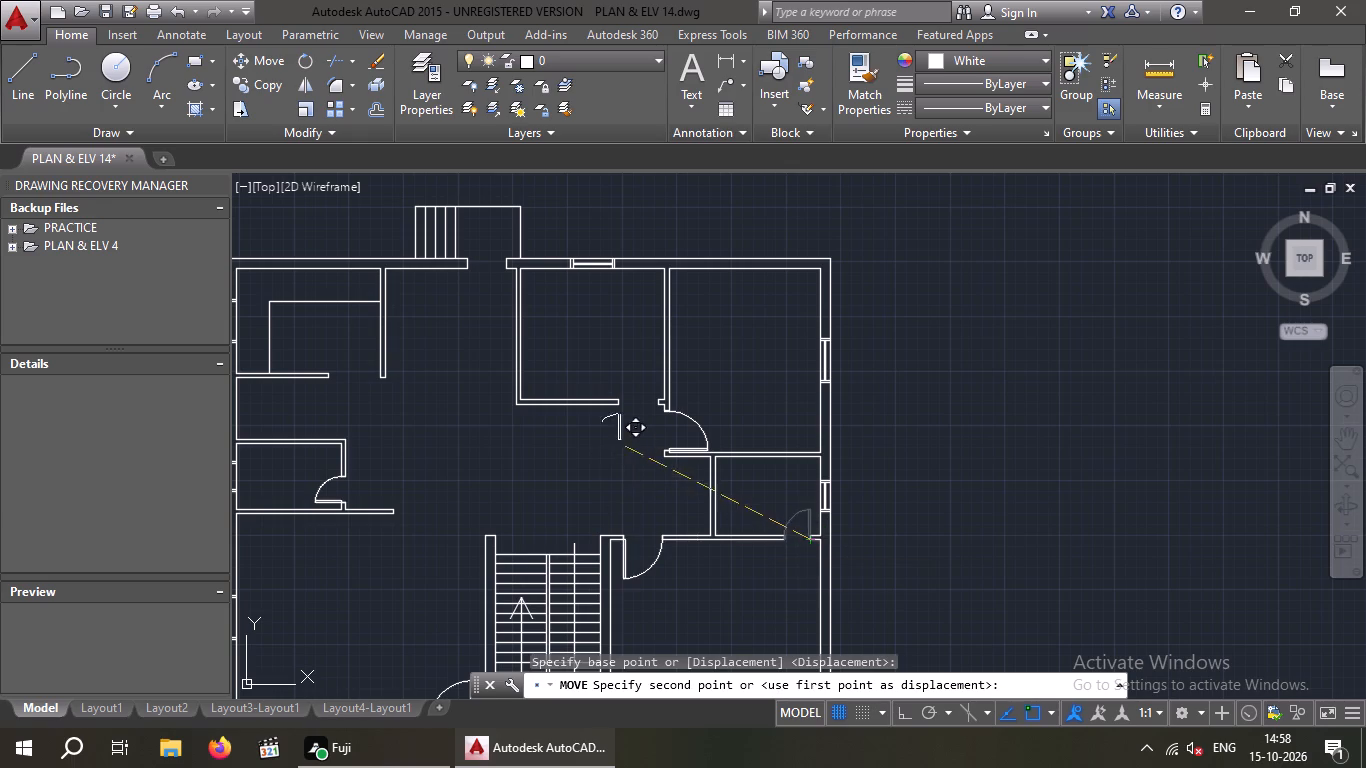
scroll(645, 413, "up", 4)
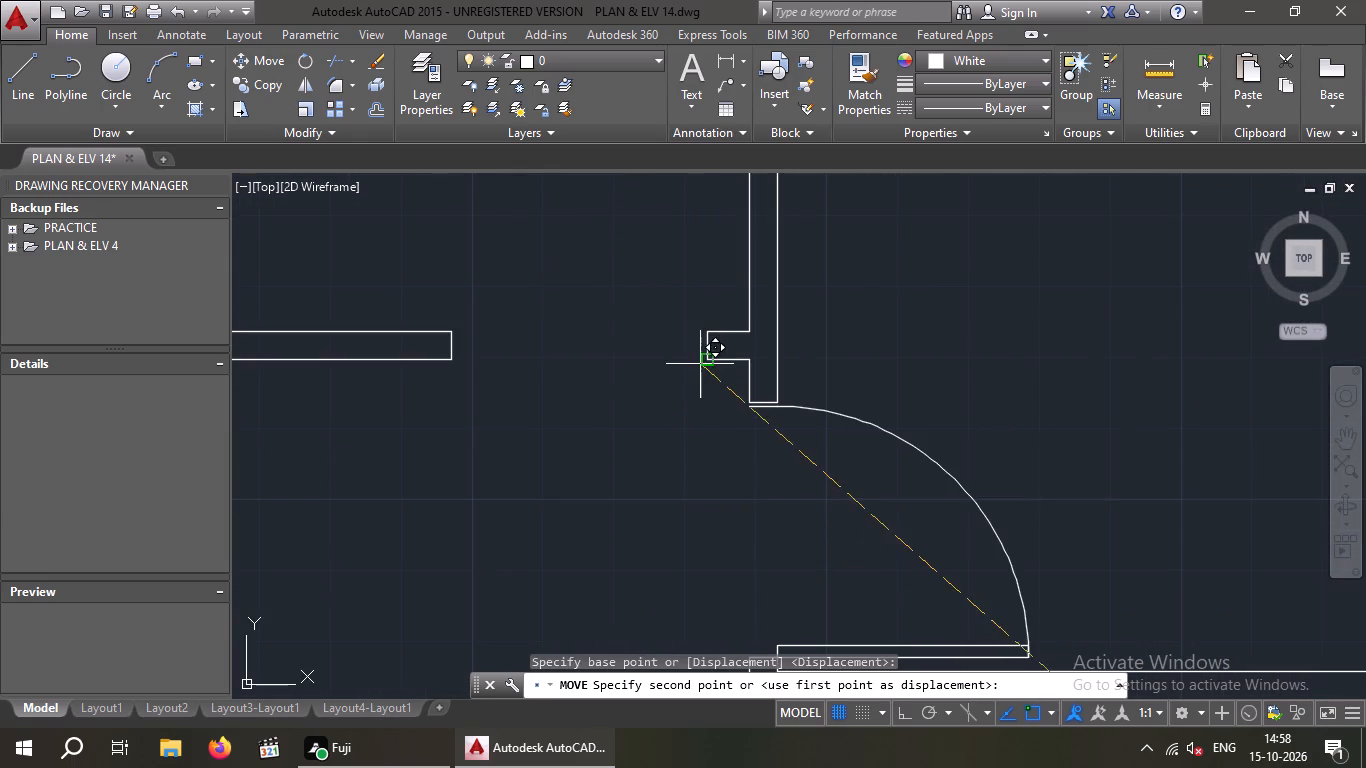
left_click(703, 364)
Copy the upper-middle room's door from its hinge-side endpoint to the right jamb of the small right room's opening.
scroll(650, 454, "down", 2)
middle_click_drag(650, 465, 665, 560)
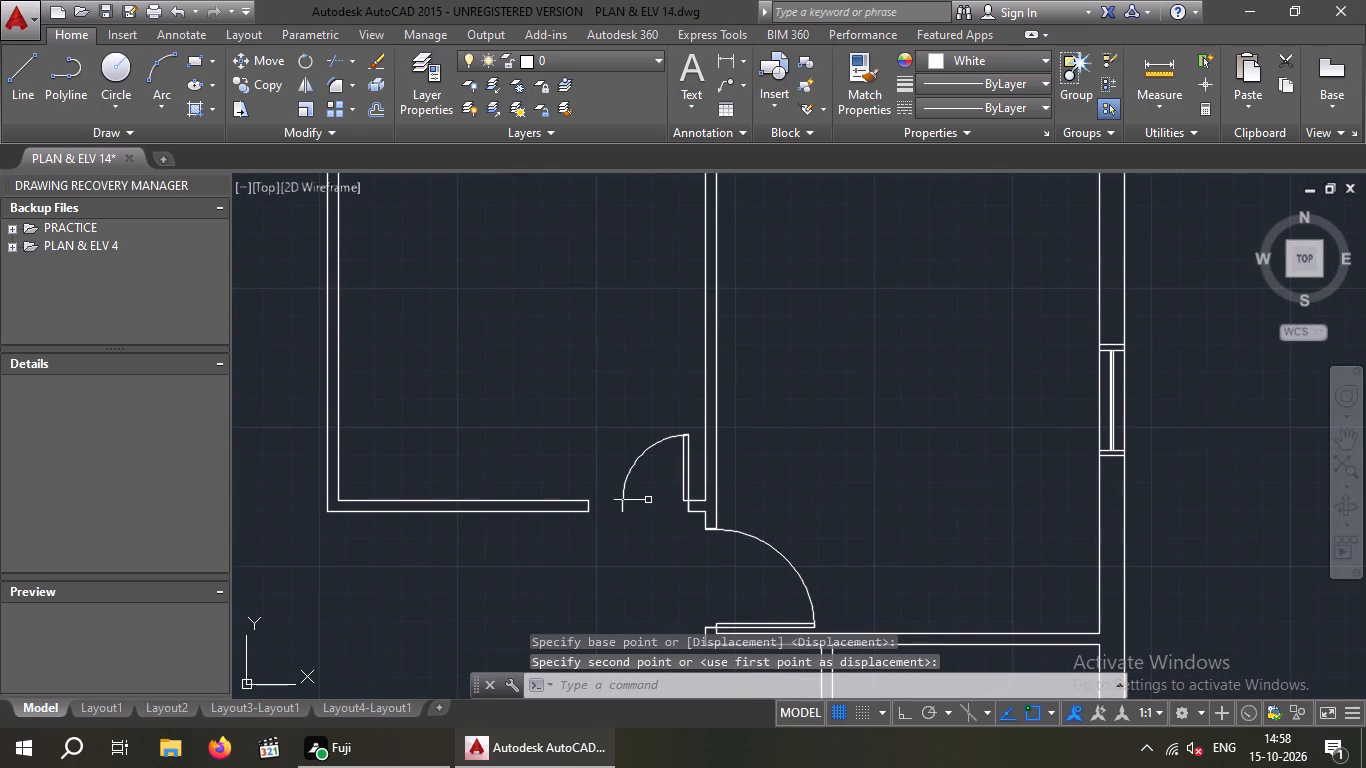
left_click_drag(650, 480, 630, 471)
left_click(611, 461)
scroll(612, 463, "down", 3)
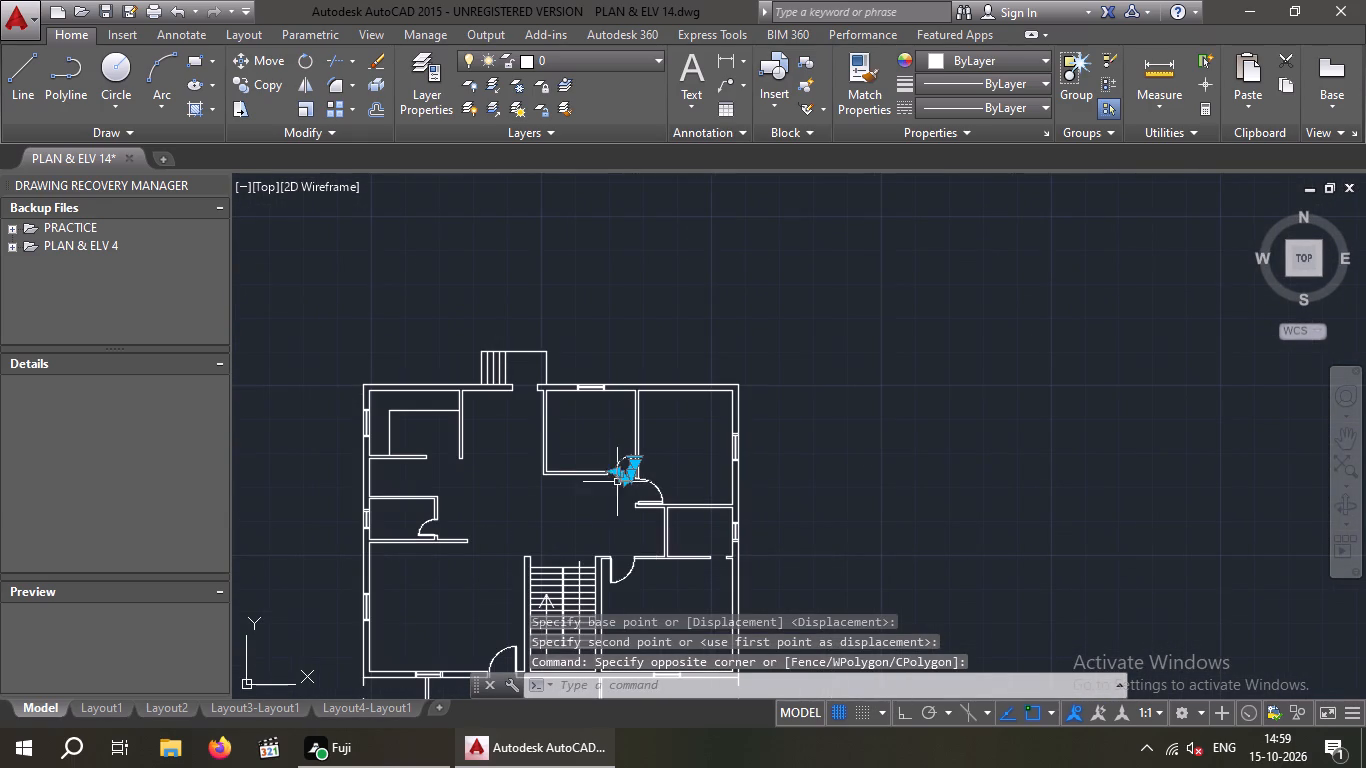
left_click(256, 80)
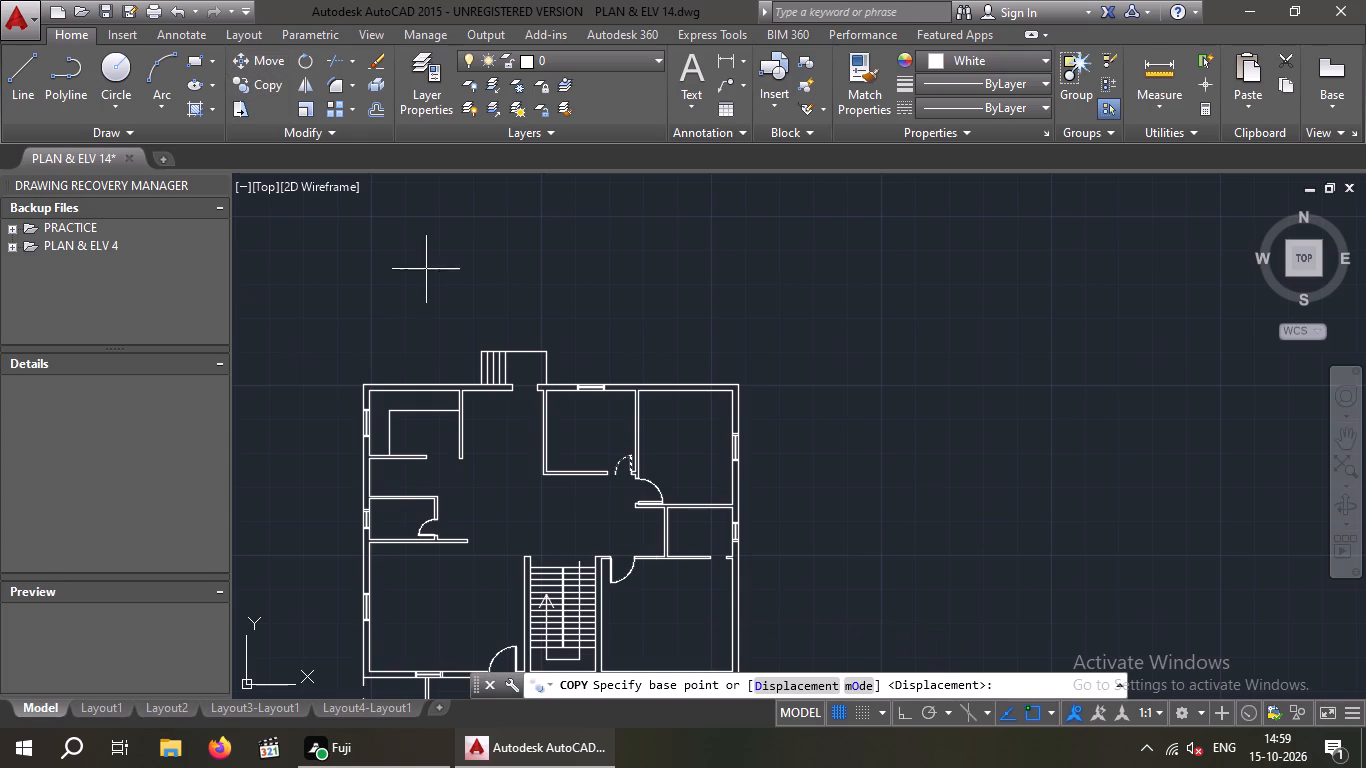
scroll(621, 487, "up", 3)
left_click_drag(658, 445, 661, 463)
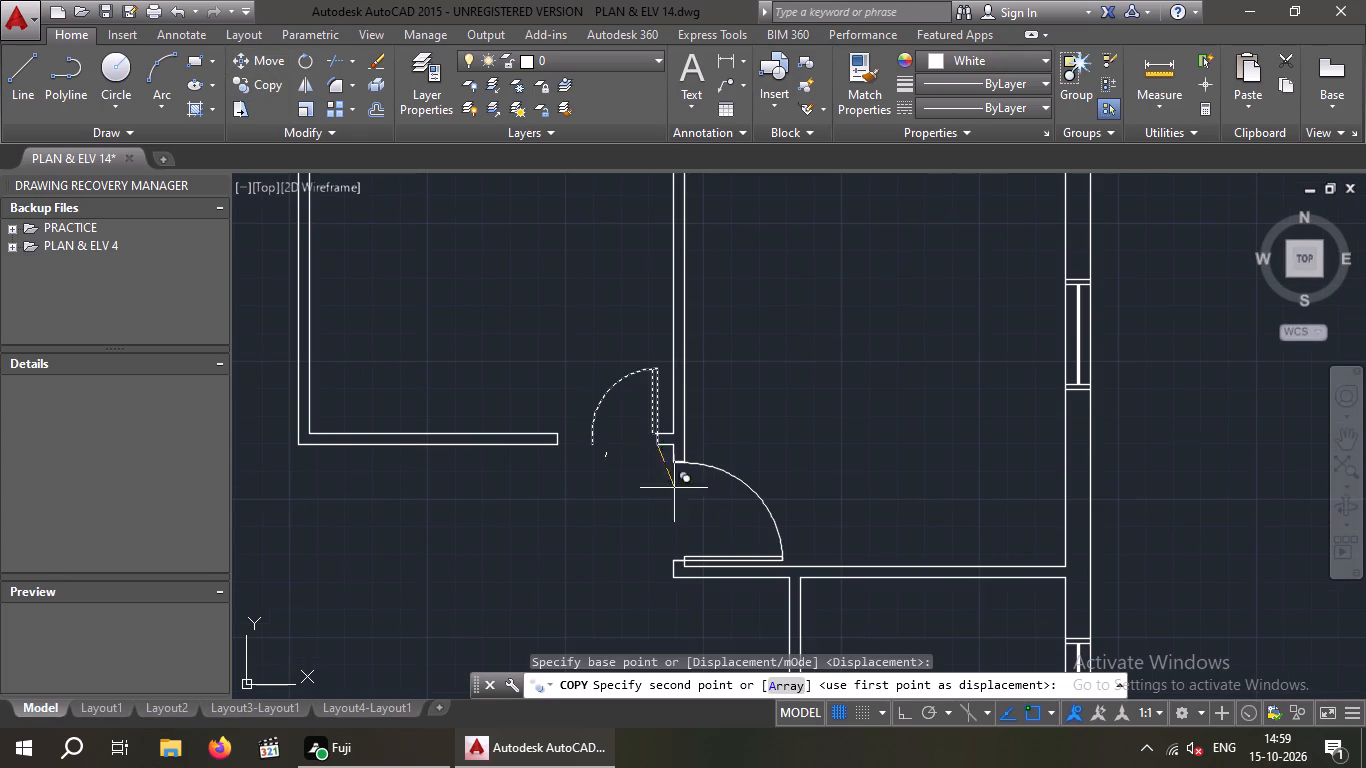
scroll(831, 595, "down", 2)
middle_click_drag(879, 640, 778, 505)
scroll(798, 540, "up", 3)
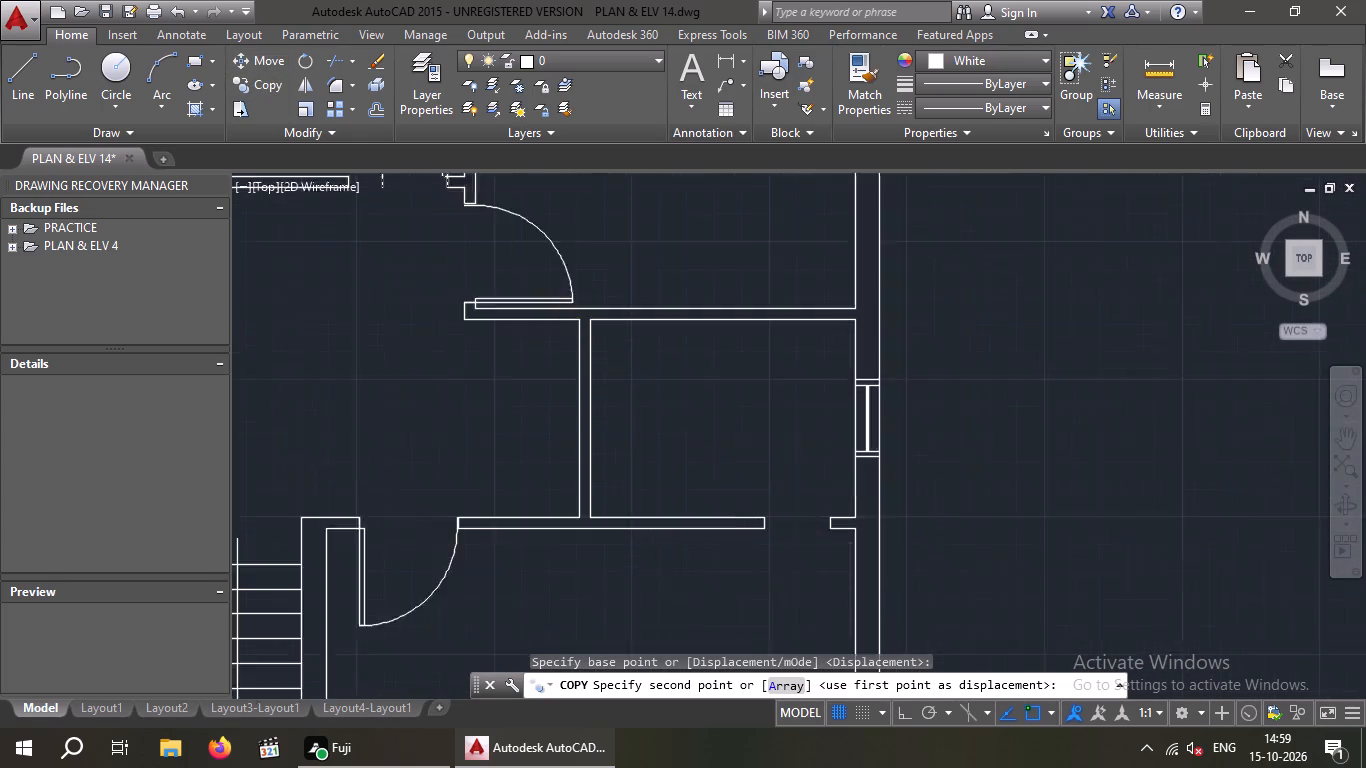
left_click(850, 524)
Place another copy of the door at the lower corner of the right jamb of the entrance opening by the upper steps.
scroll(769, 540, "down", 3)
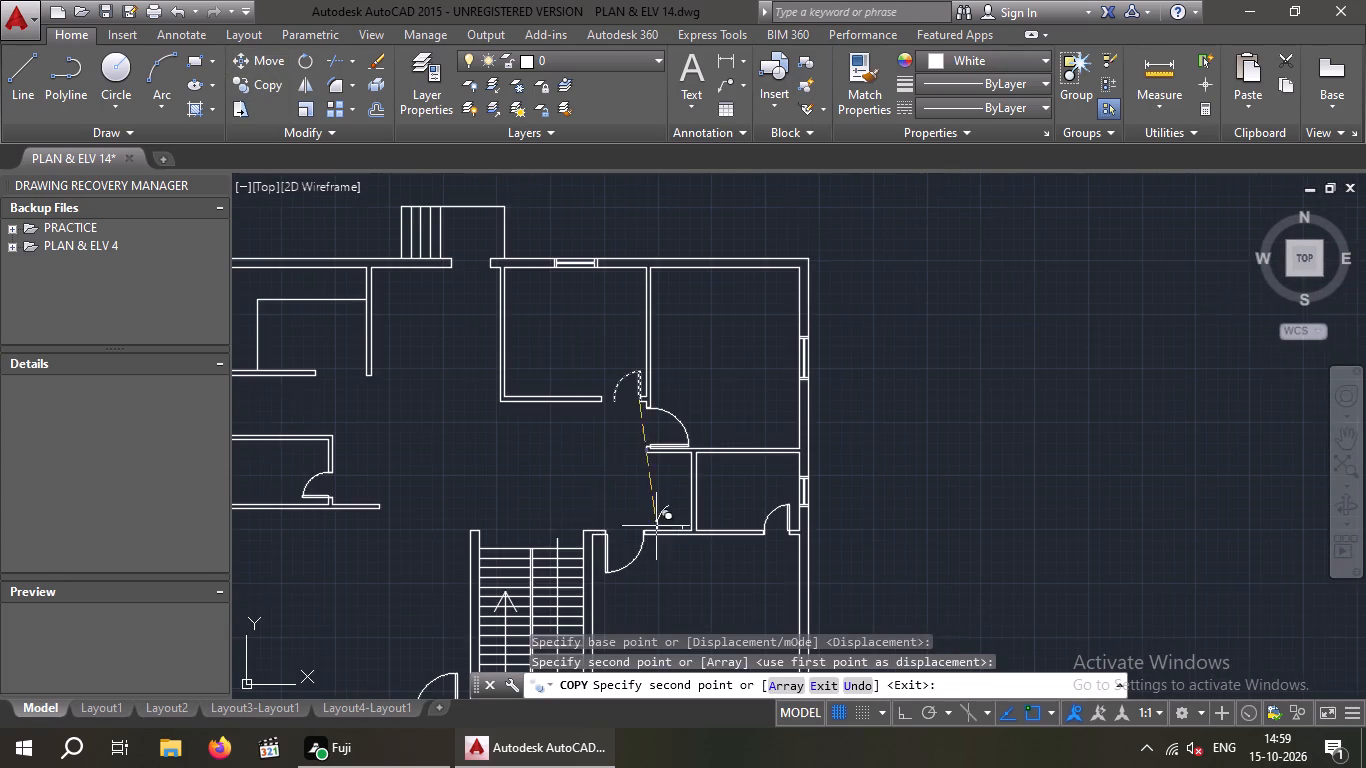
middle_click_drag(597, 511, 725, 767)
middle_click_drag(634, 582, 631, 306)
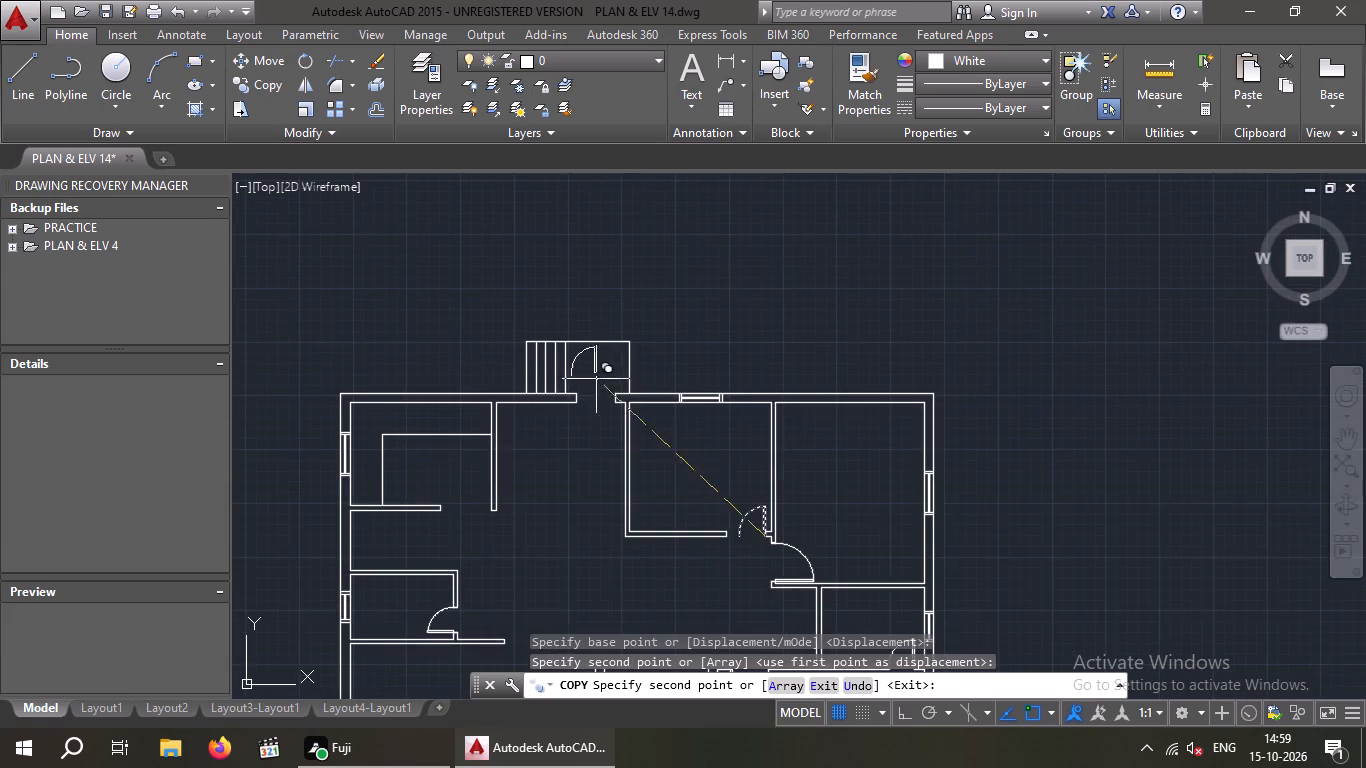
scroll(600, 387, "up", 4)
left_click(684, 457)
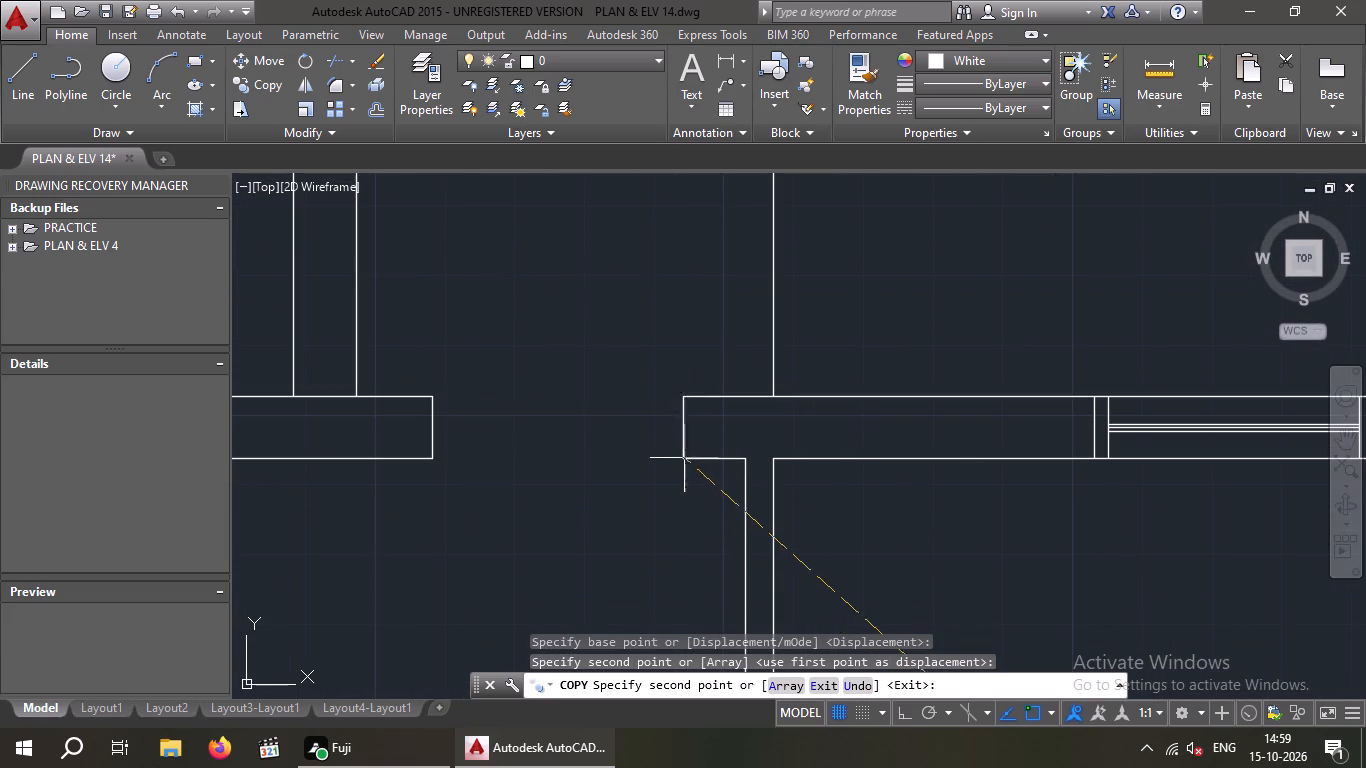
key("Escape")
Stretch the door by the upper steps to the left jamb so it fills the entrance opening.
left_click_drag(603, 364, 551, 395)
left_click(496, 415)
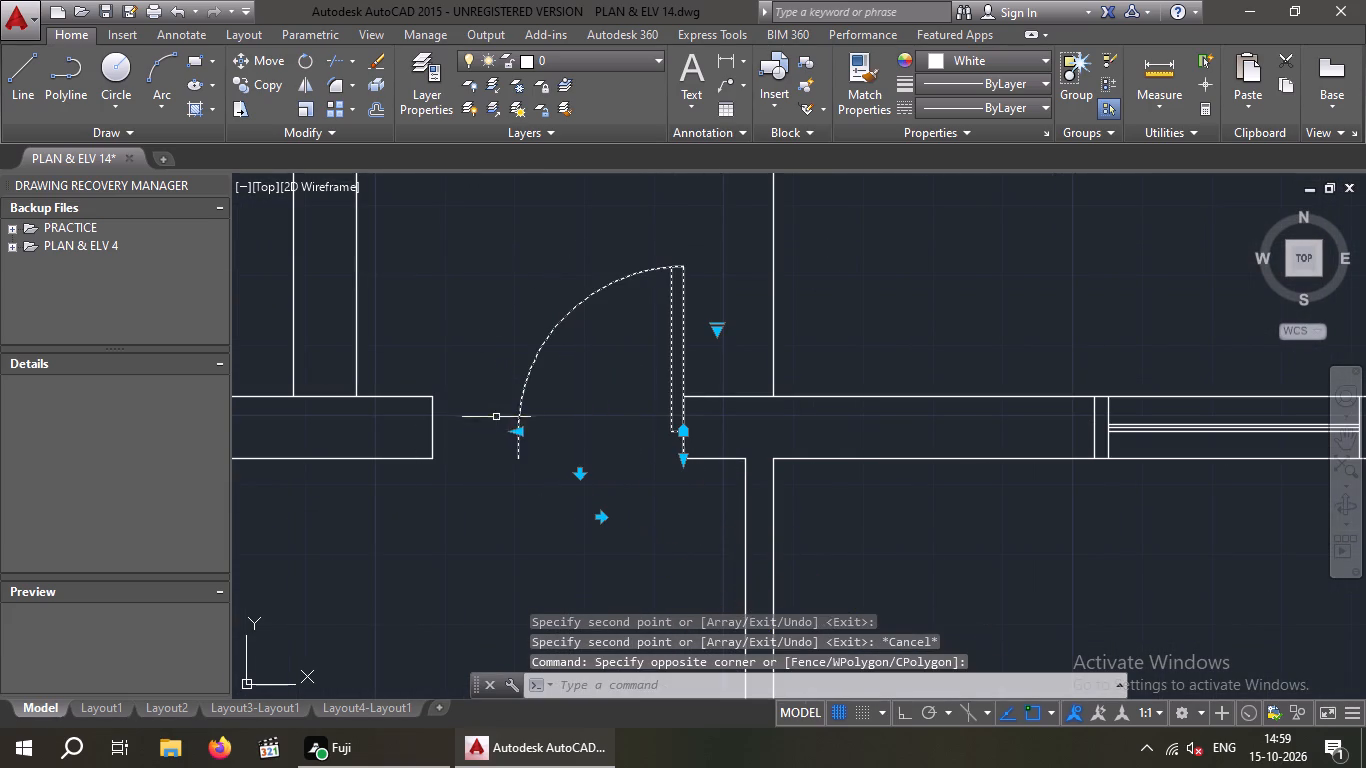
left_click(519, 430)
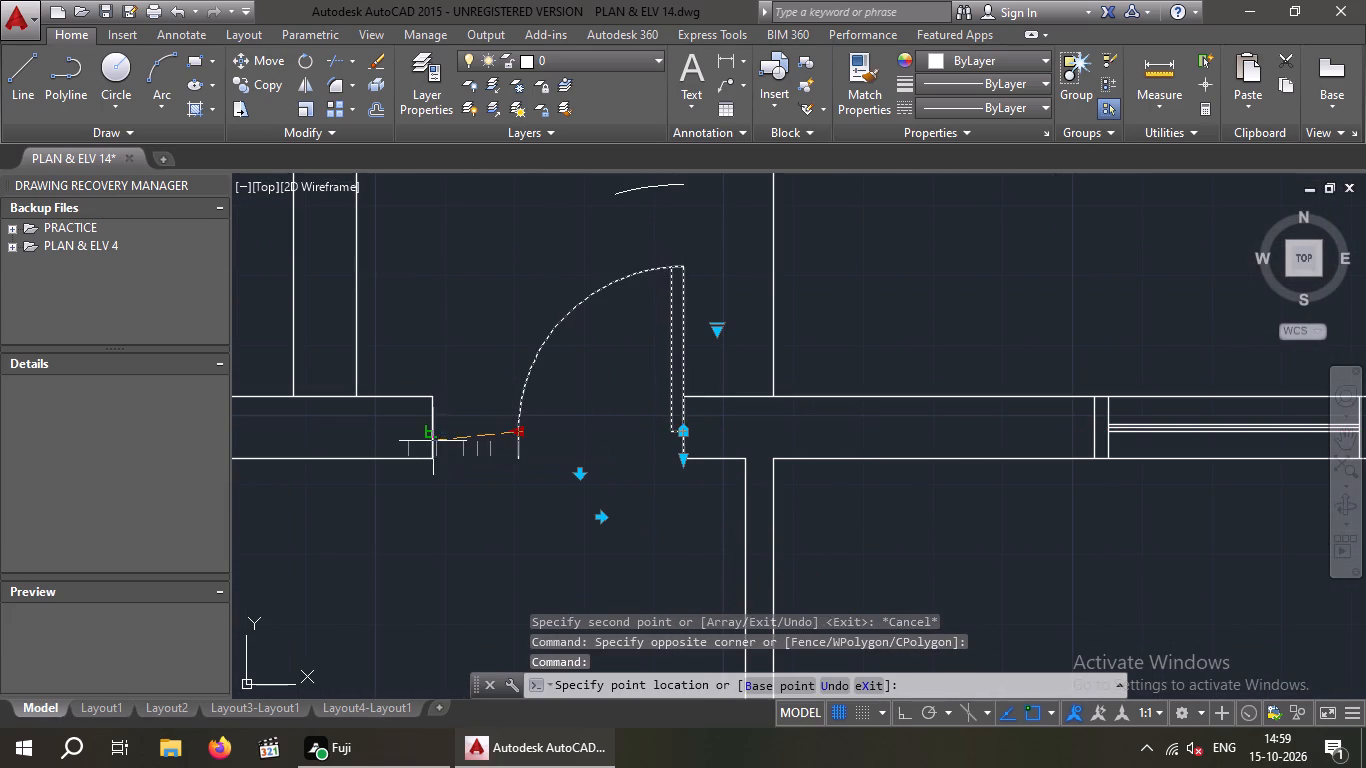
left_click(433, 441)
Stretch the upper-middle room's door to the left jamb so it fills the opening.
scroll(477, 446, "down", 4)
middle_click_drag(569, 481, 501, 347)
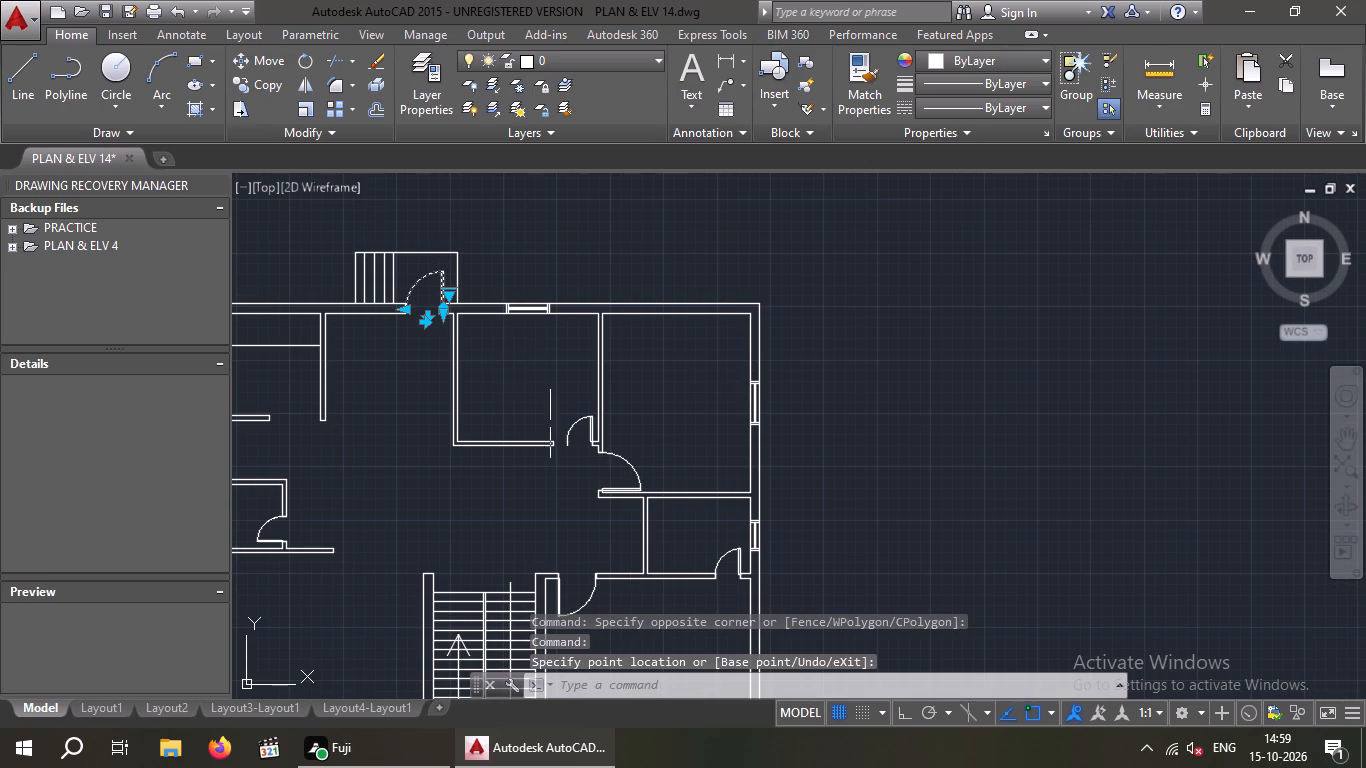
scroll(567, 442, "up", 1)
left_click(567, 441)
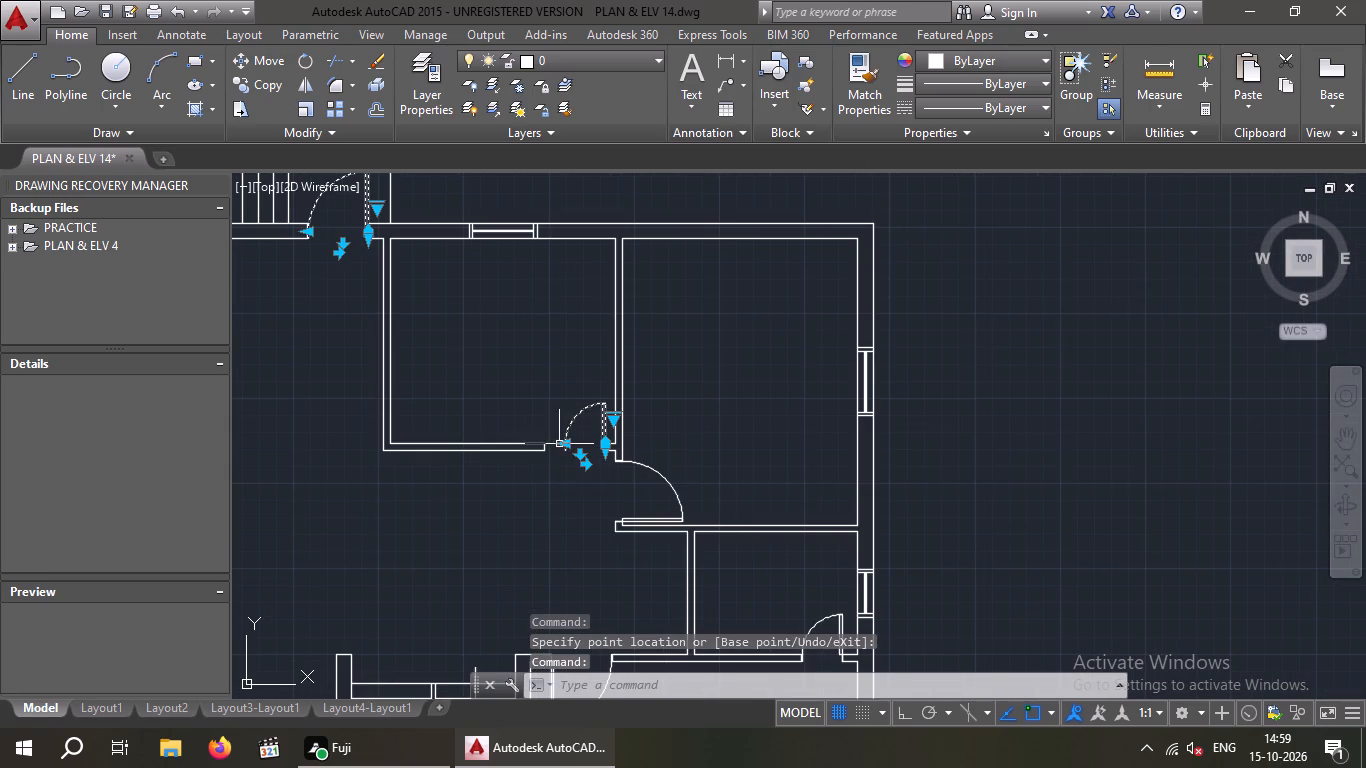
scroll(562, 447, "up", 3)
left_click_drag(563, 442, 541, 442)
left_click(478, 447)
key("Escape")
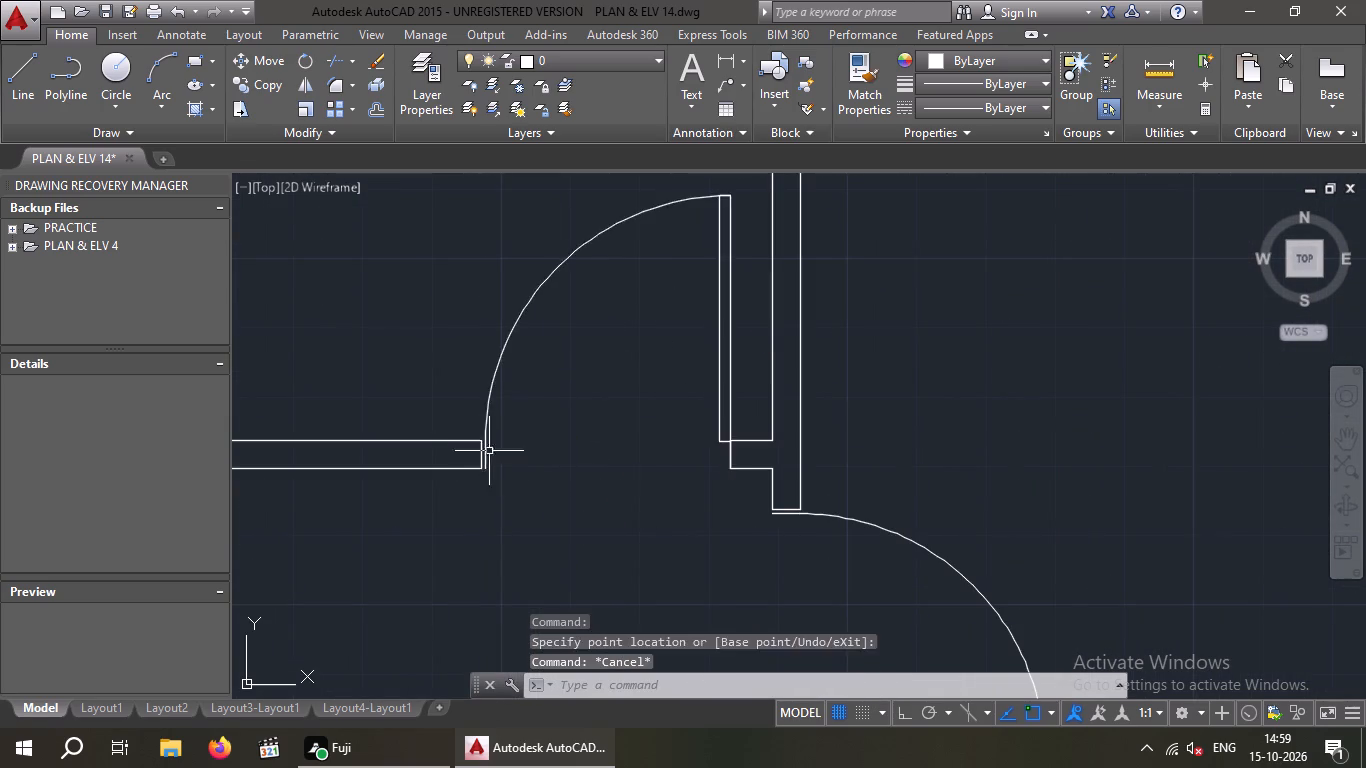
Check the door layout across the whole house plan.
scroll(518, 453, "down", 5)
middle_click_drag(409, 474, 533, 451)
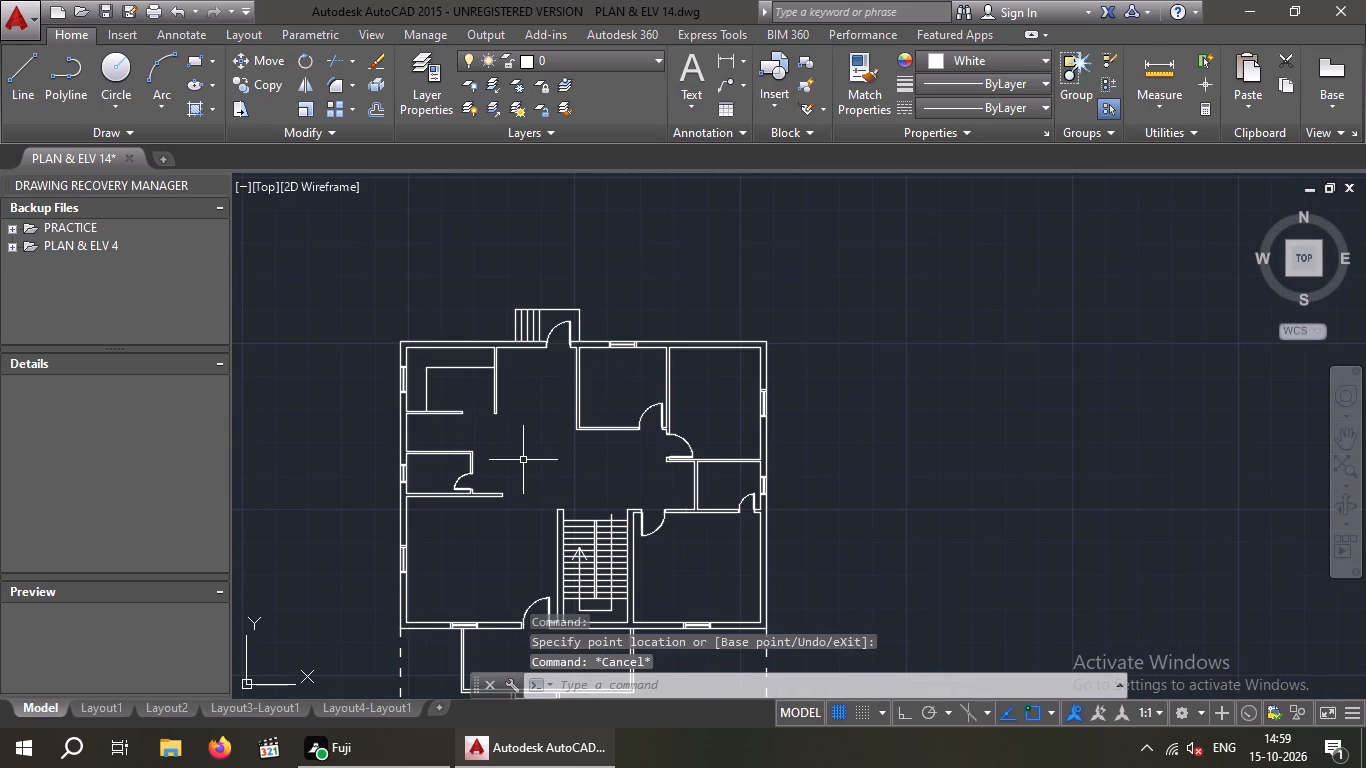
middle_click_drag(538, 459, 554, 329)
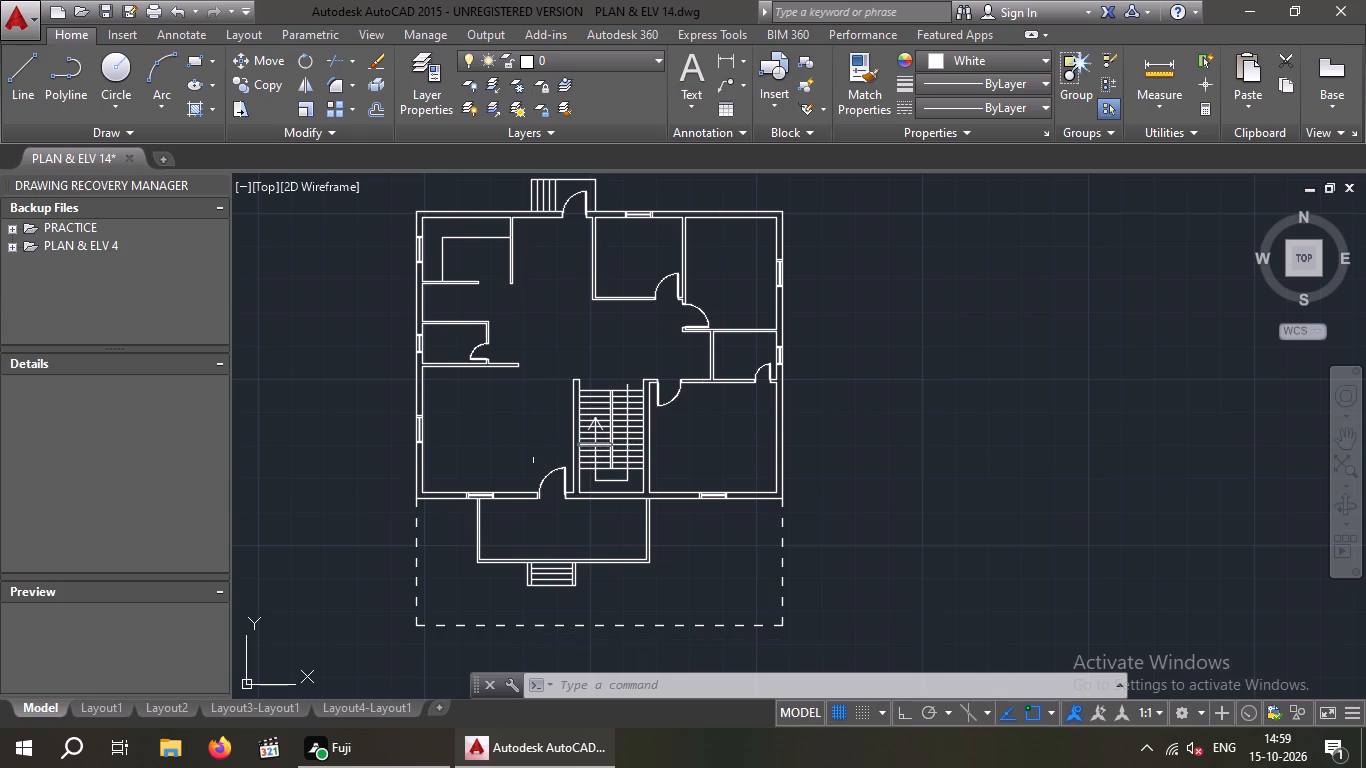
scroll(522, 441, "down", 1)
middle_click_drag(523, 440, 539, 456)
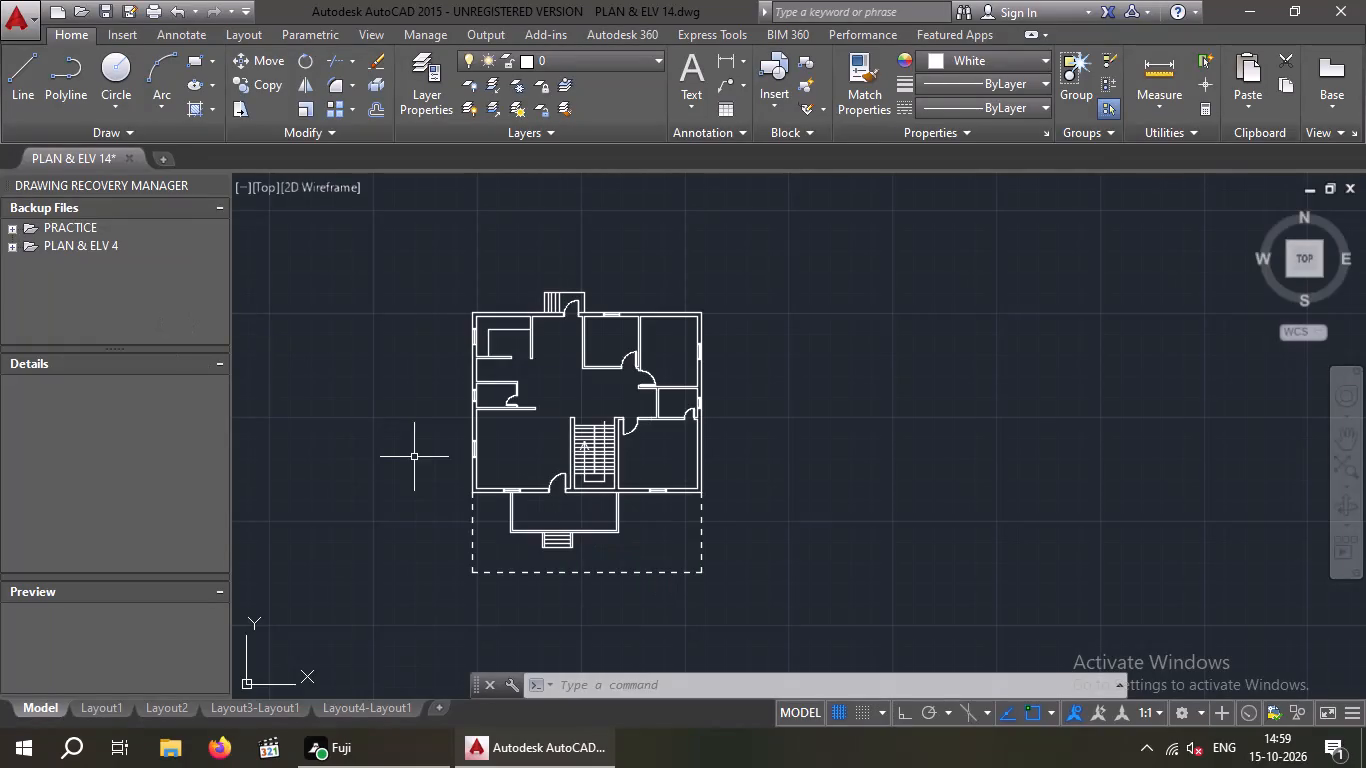
middle_click_drag(440, 461, 531, 487)
scroll(473, 501, "up", 1)
middle_click_drag(471, 491, 471, 380)
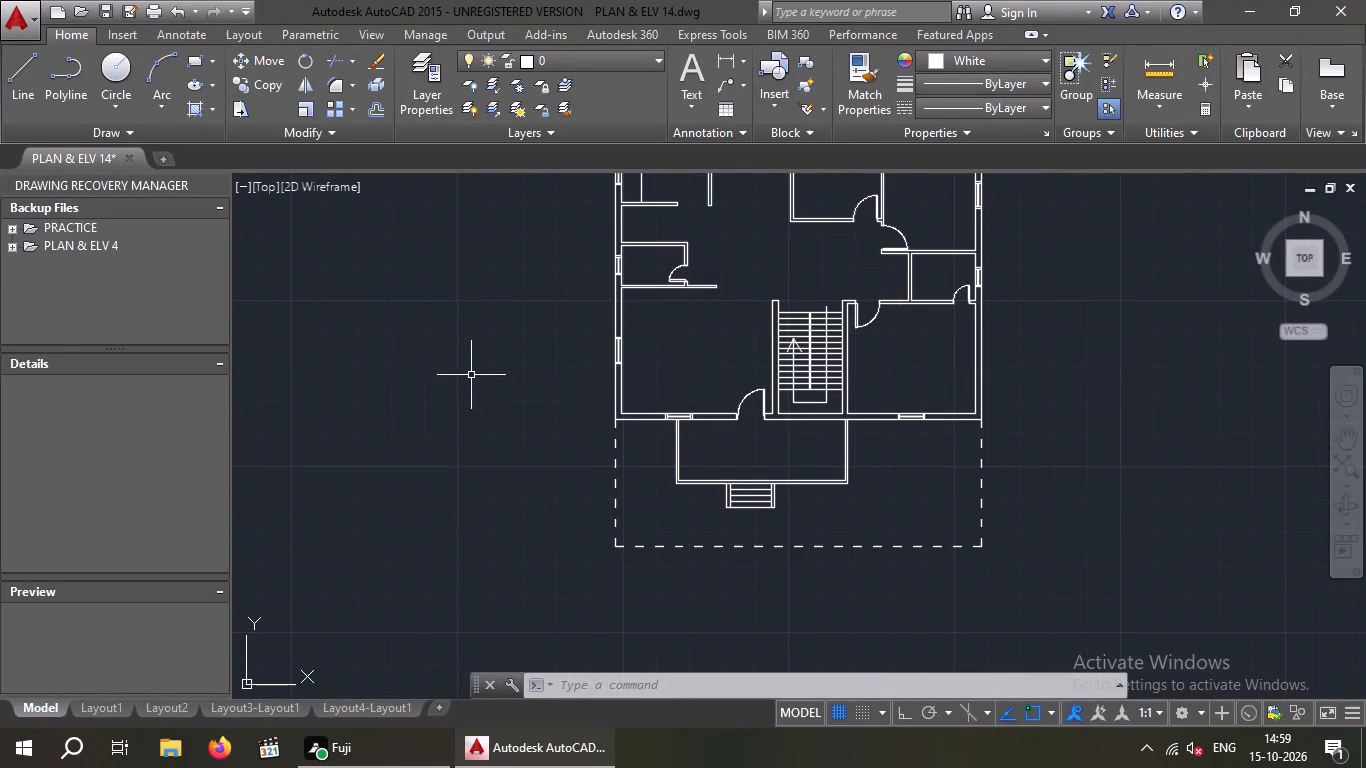
Copy the D door label from the furnished reference plan into the door opening of the room right of the staircase.
scroll(471, 385, "down", 2)
middle_click_drag(437, 421, 530, 412)
scroll(563, 407, "down", 2)
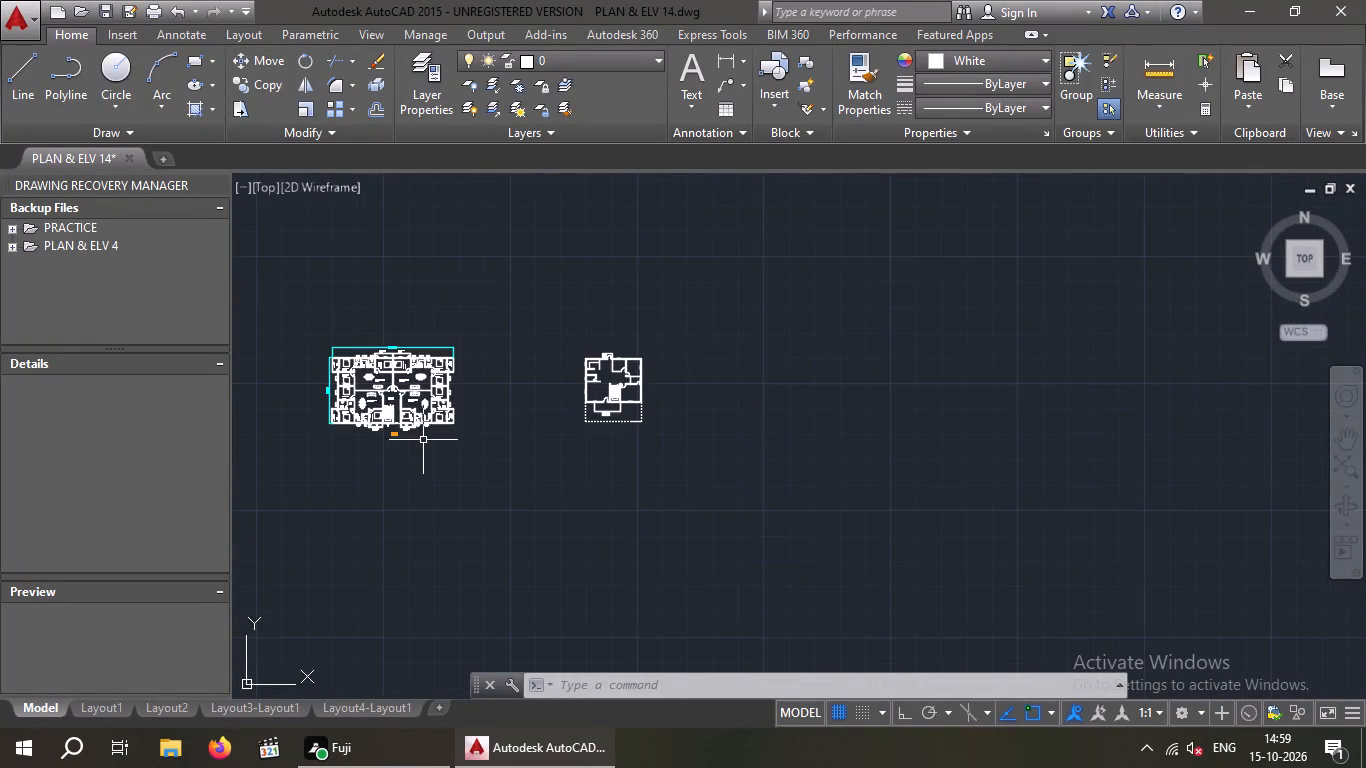
scroll(419, 441, "up", 4)
middle_click_drag(421, 447, 404, 533)
scroll(474, 372, "up", 4)
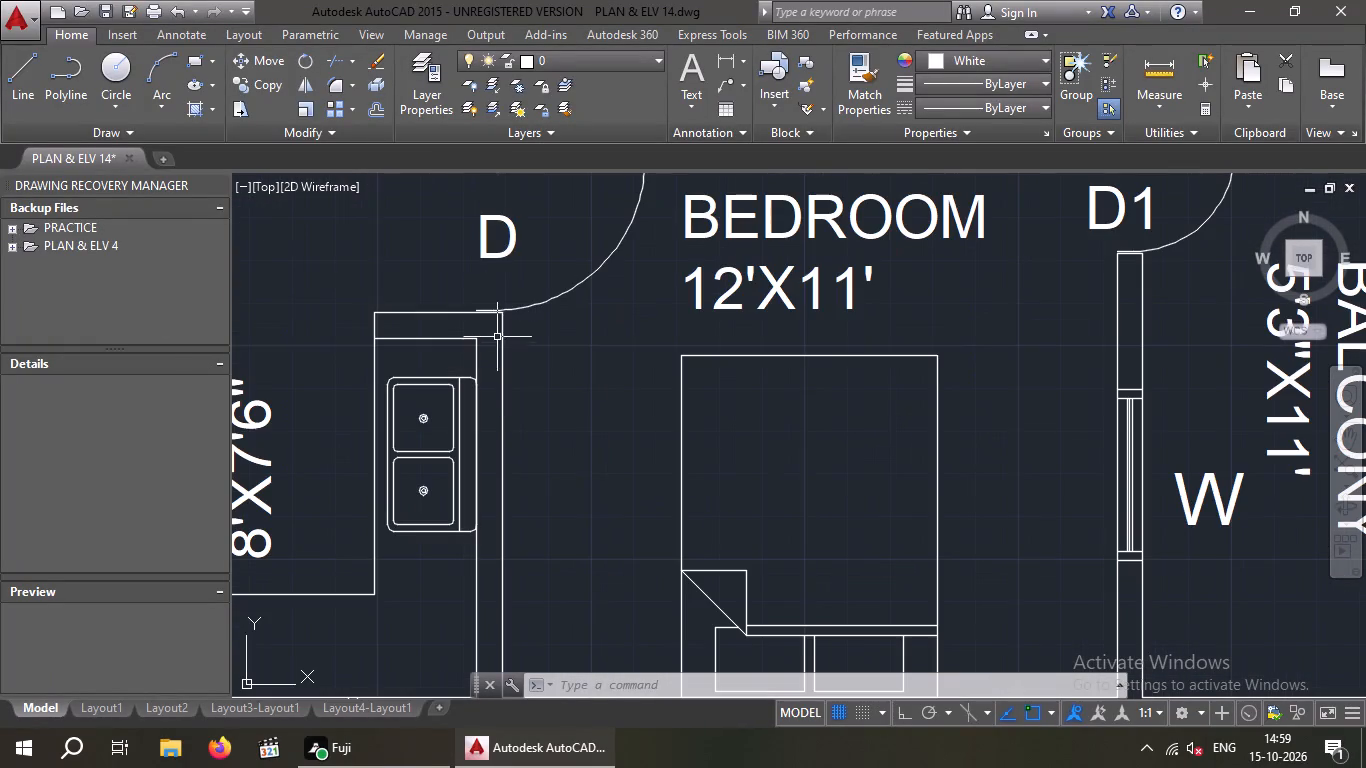
left_click_drag(541, 231, 493, 272)
left_click_drag(483, 266, 461, 261)
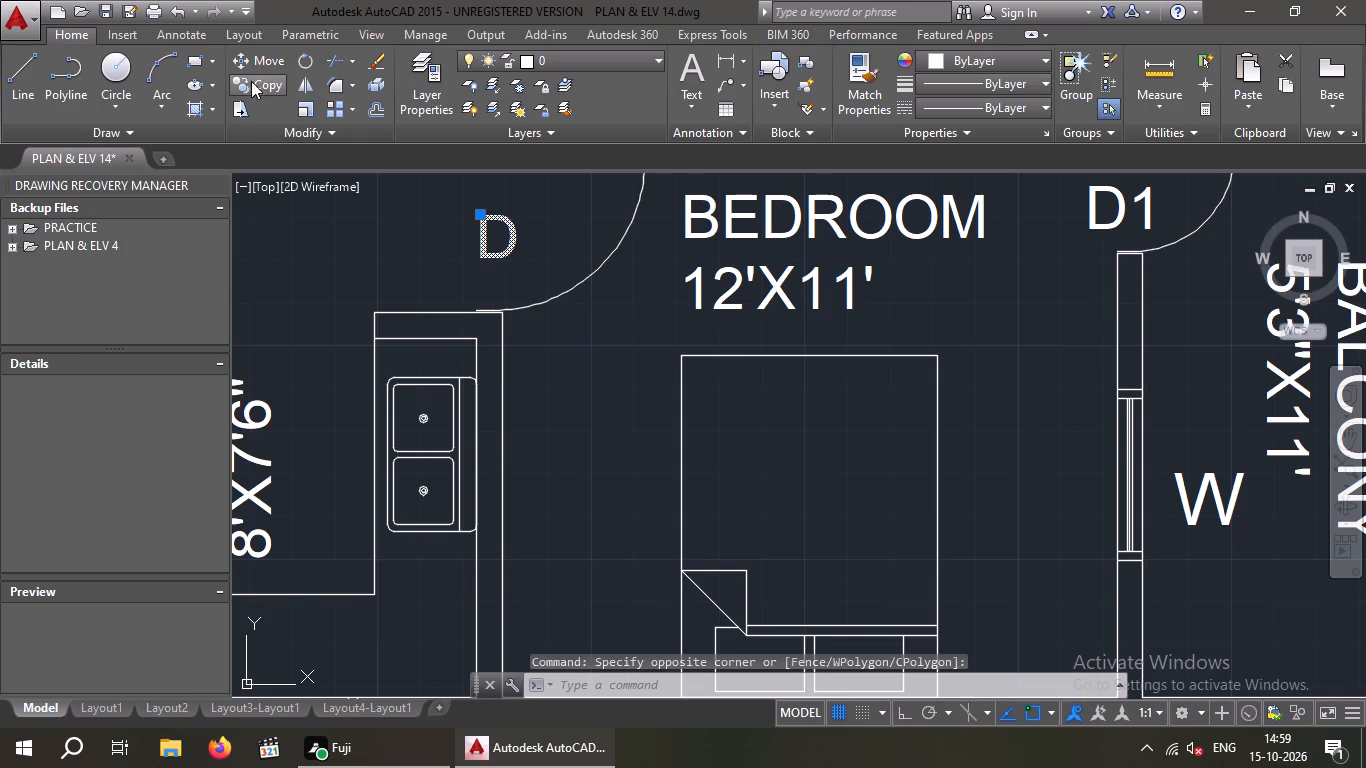
left_click(257, 78)
left_click(478, 259)
scroll(494, 286, "down", 2)
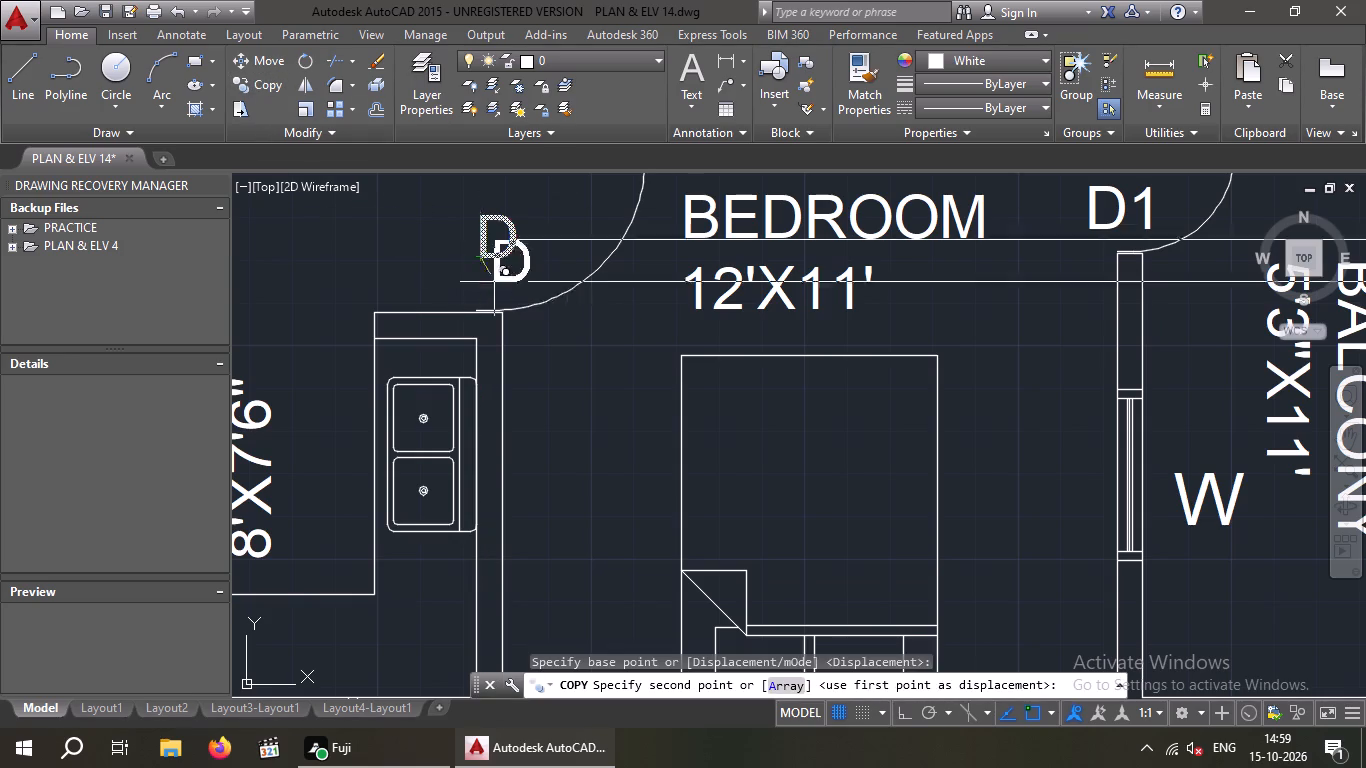
scroll(494, 286, "down", 3)
scroll(582, 339, "down", 1)
middle_click_drag(576, 344, 259, 553)
scroll(626, 515, "up", 2)
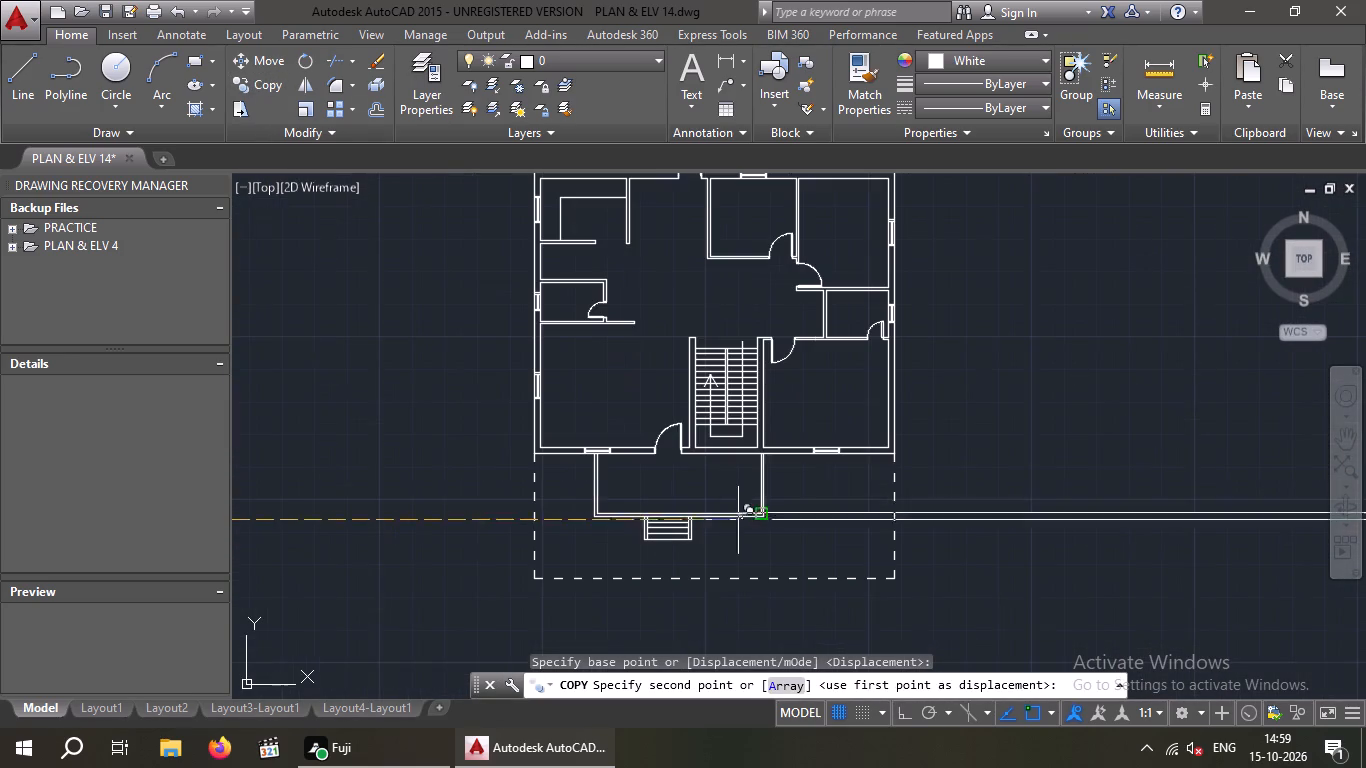
scroll(788, 342, "up", 4)
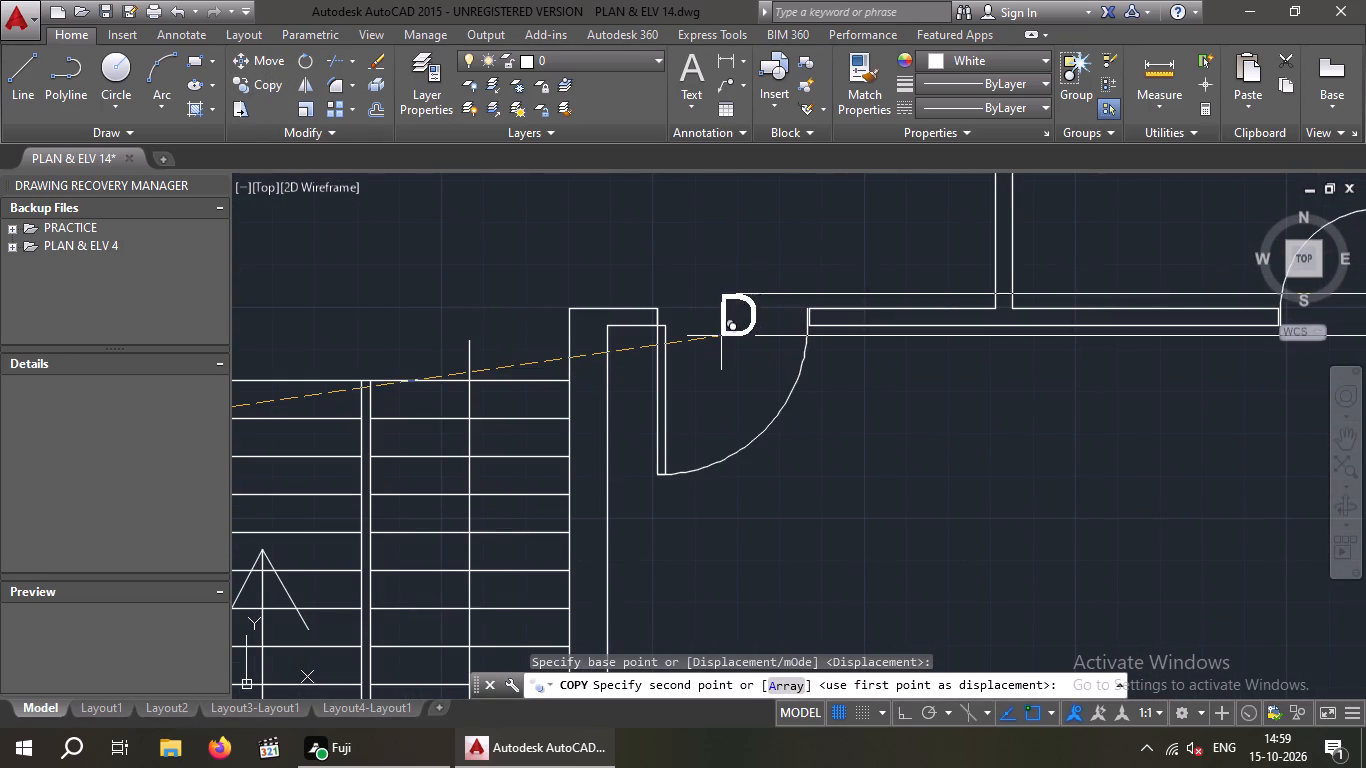
left_click(721, 336)
Place further D label copies at the upper-right room's door, the upper-middle room's door and the entrance by the upper steps.
scroll(742, 376, "down", 2)
middle_click_drag(740, 390, 646, 621)
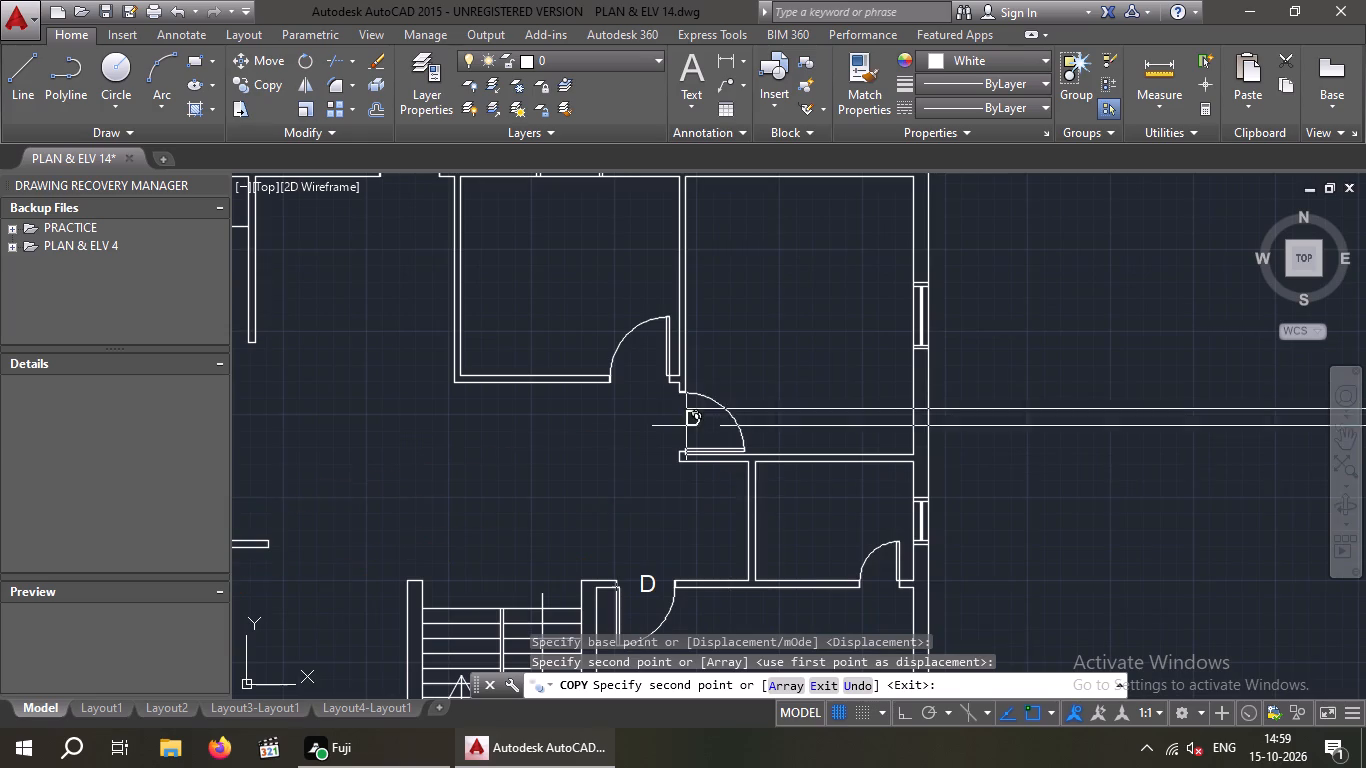
scroll(688, 435, "up", 2)
left_click_drag(678, 431, 644, 430)
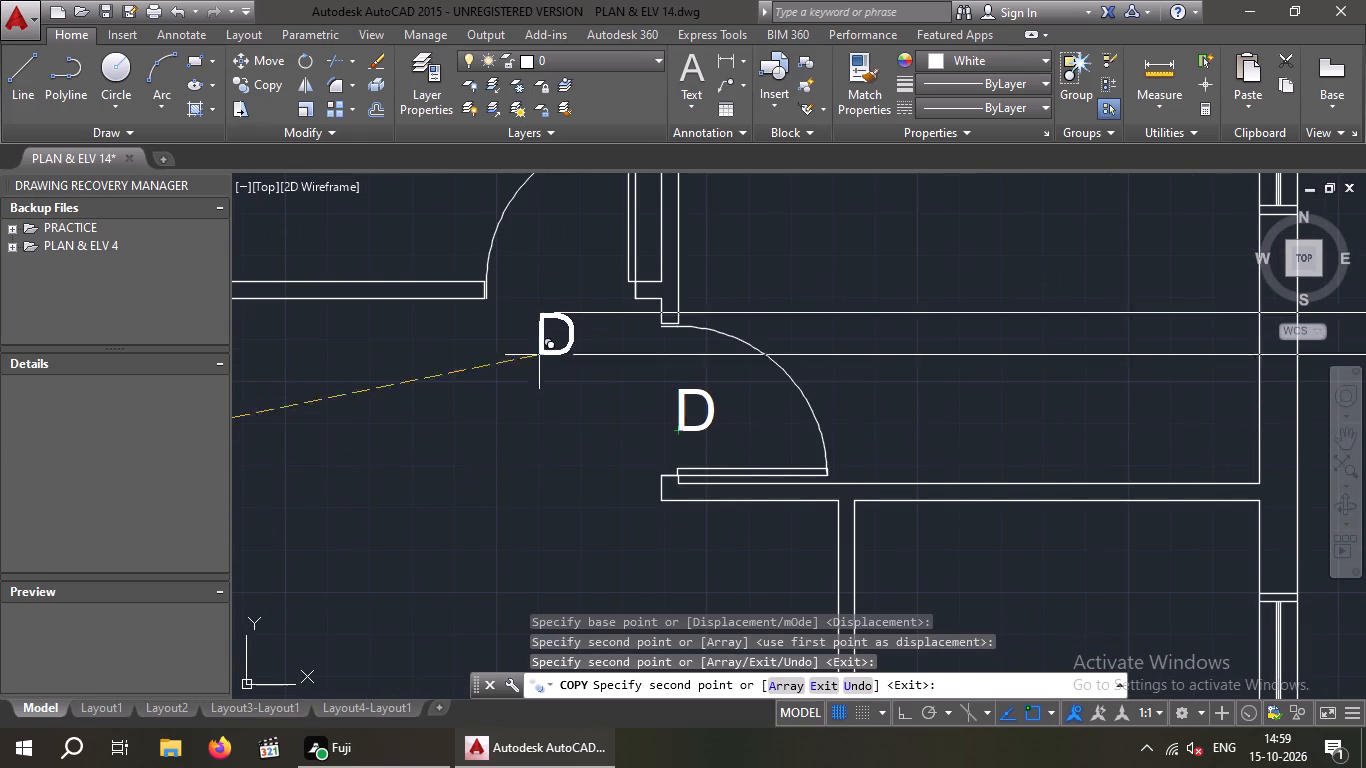
left_click_drag(544, 299, 547, 312)
scroll(543, 355, "down", 1)
middle_click_drag(541, 370, 773, 436)
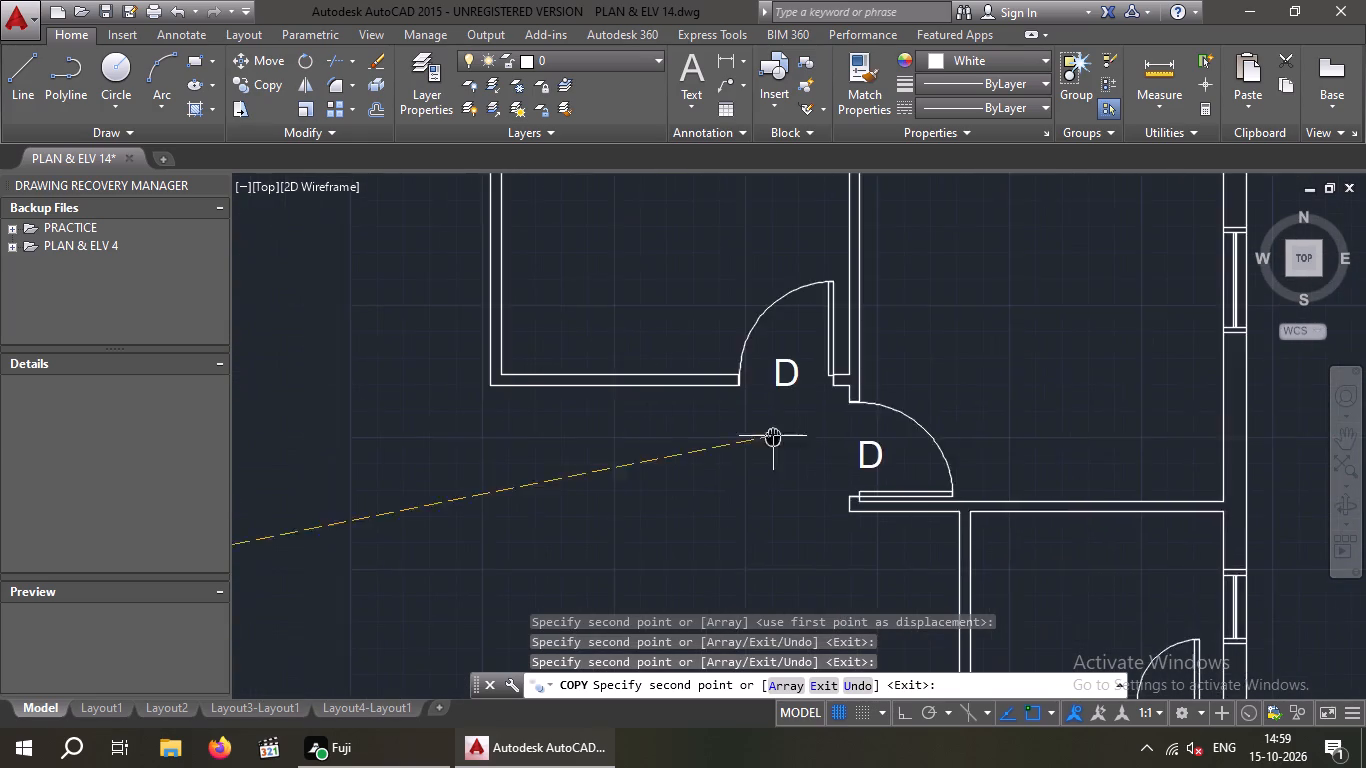
scroll(720, 437, "down", 2)
scroll(612, 303, "up", 2)
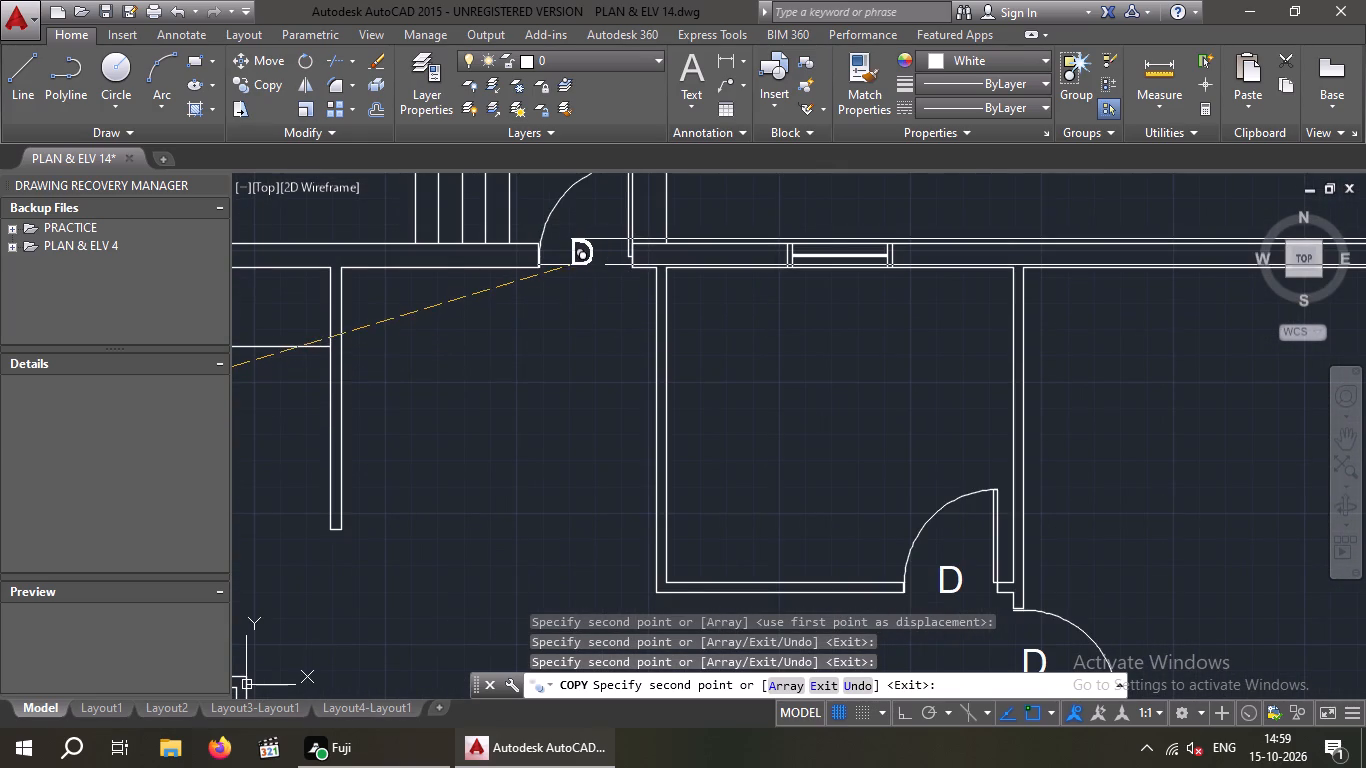
left_click(572, 266)
scroll(594, 318, "down", 3)
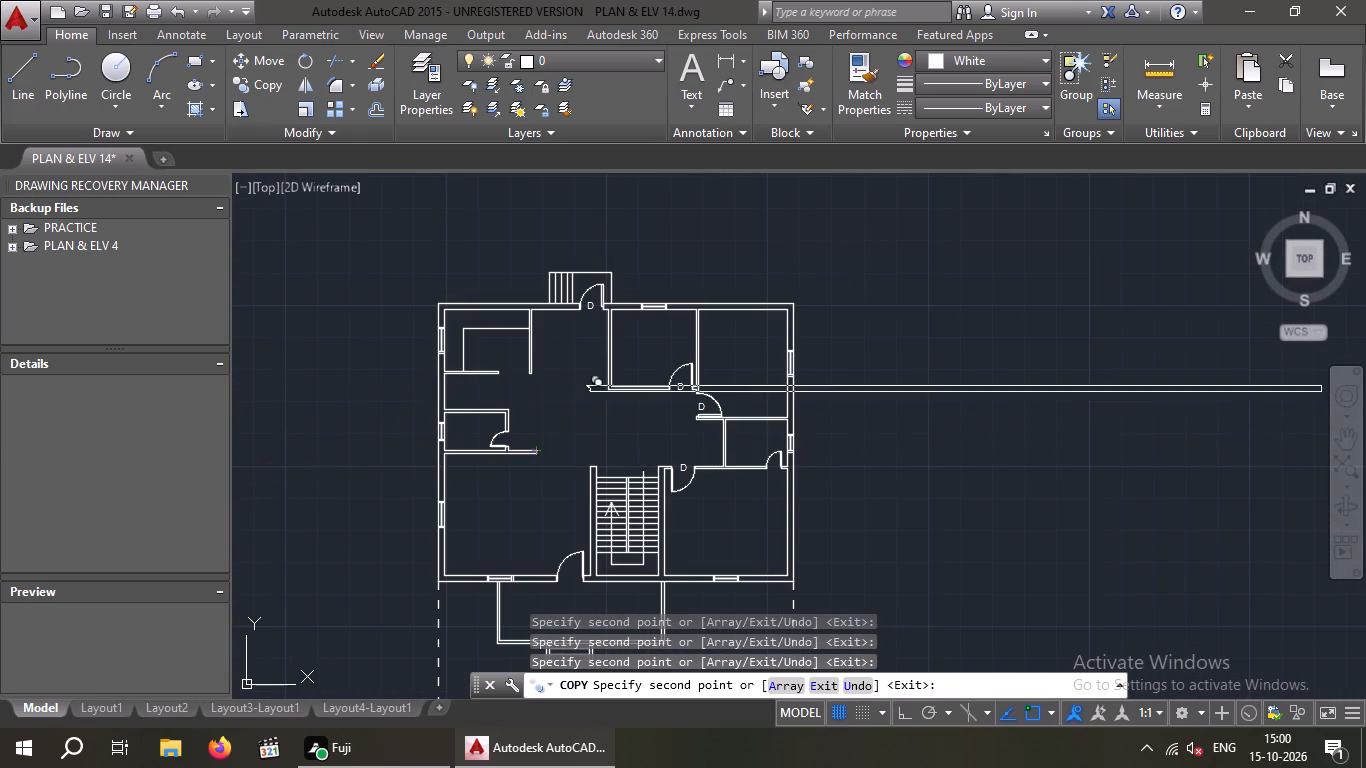
key("Escape")
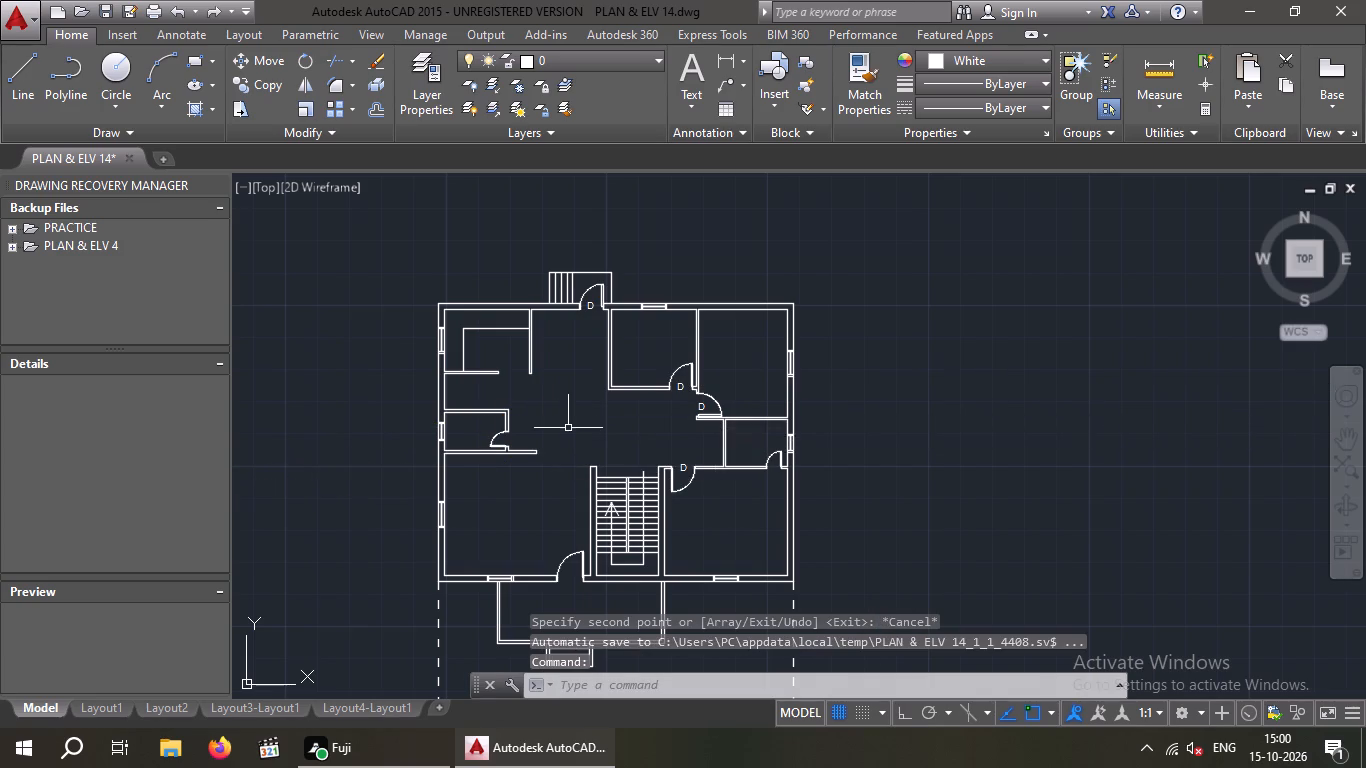
Copy the D1 label from the reference plan's bedroom balcony door to the door of the small room on the house plan's left side.
scroll(506, 410, "down", 6)
scroll(383, 464, "up", 3)
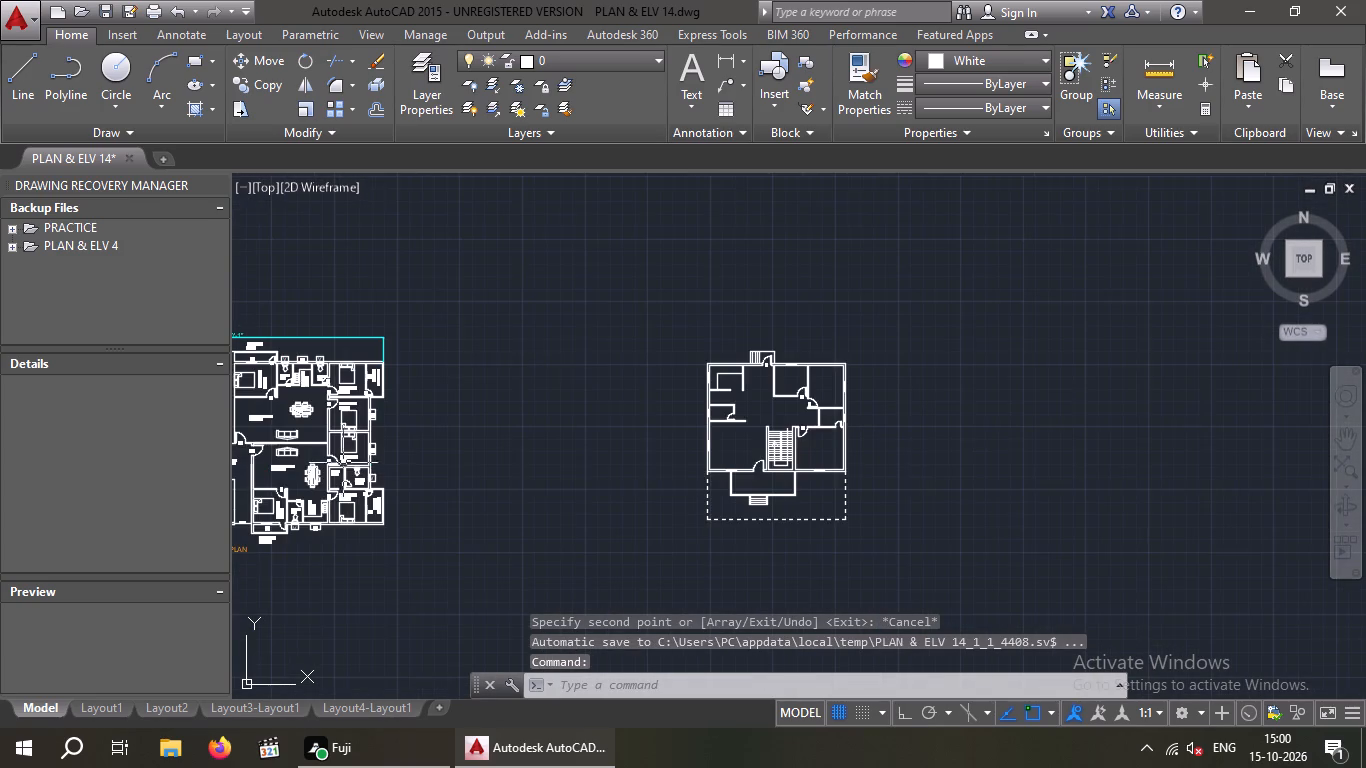
middle_click_drag(305, 457, 457, 442)
scroll(478, 388, "up", 3)
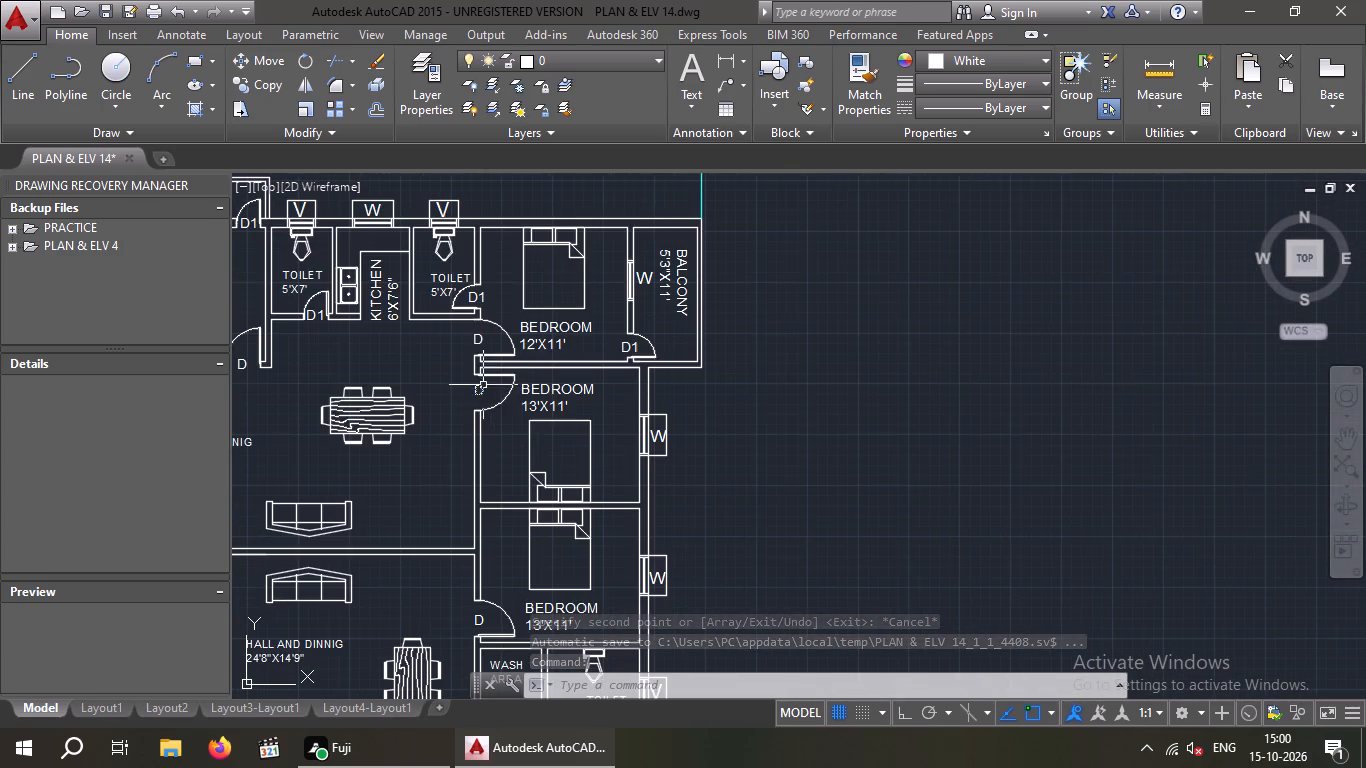
scroll(525, 441, "down", 1)
middle_click_drag(566, 562, 513, 400)
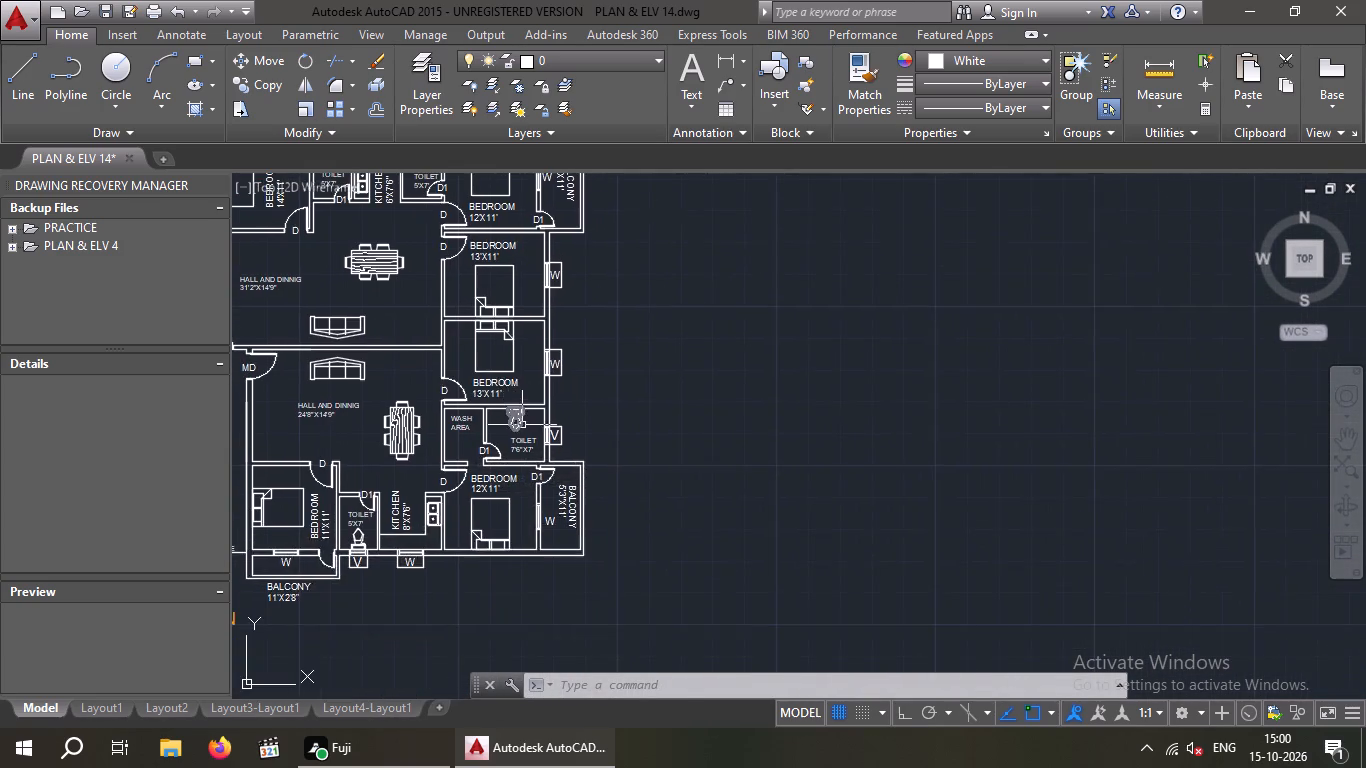
scroll(523, 430, "up", 3)
scroll(530, 519, "up", 2)
scroll(533, 520, "down", 2)
scroll(556, 606, "up", 1)
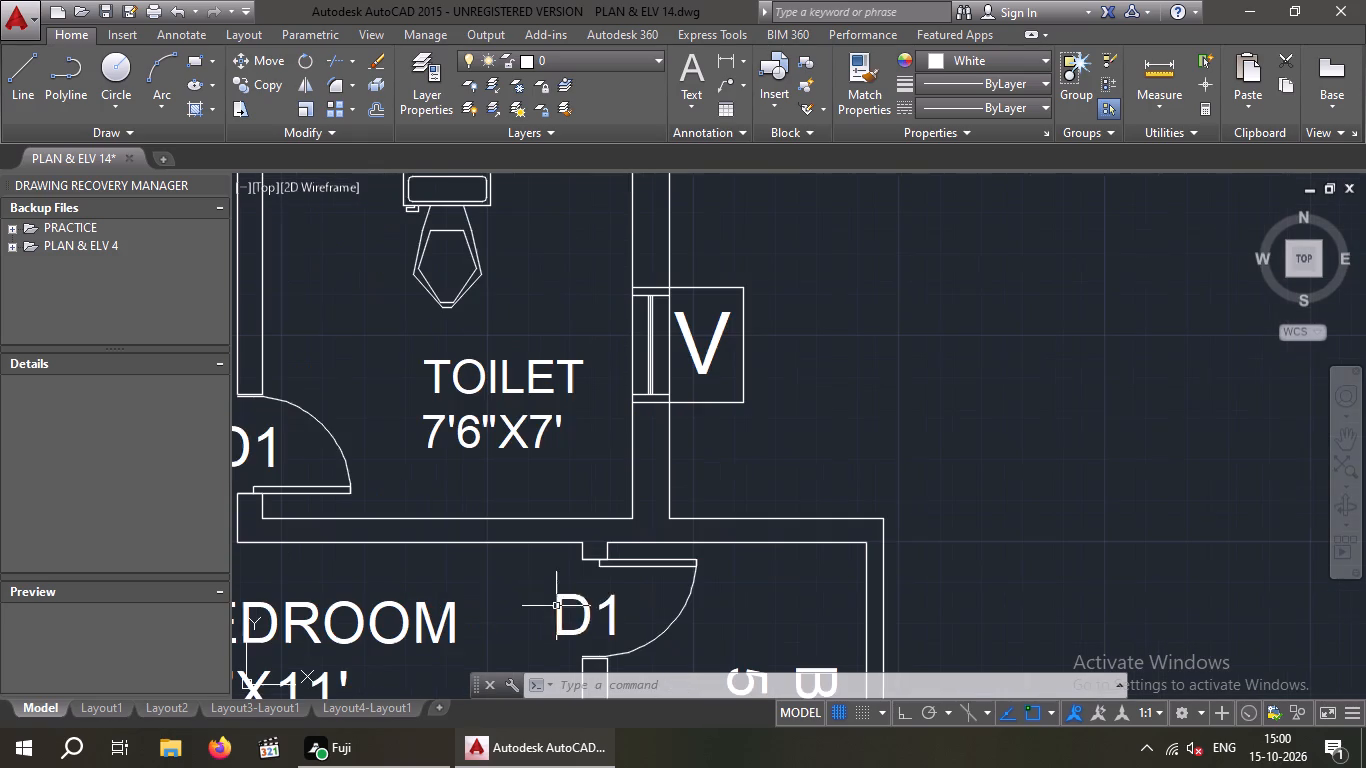
left_click_drag(619, 604, 585, 619)
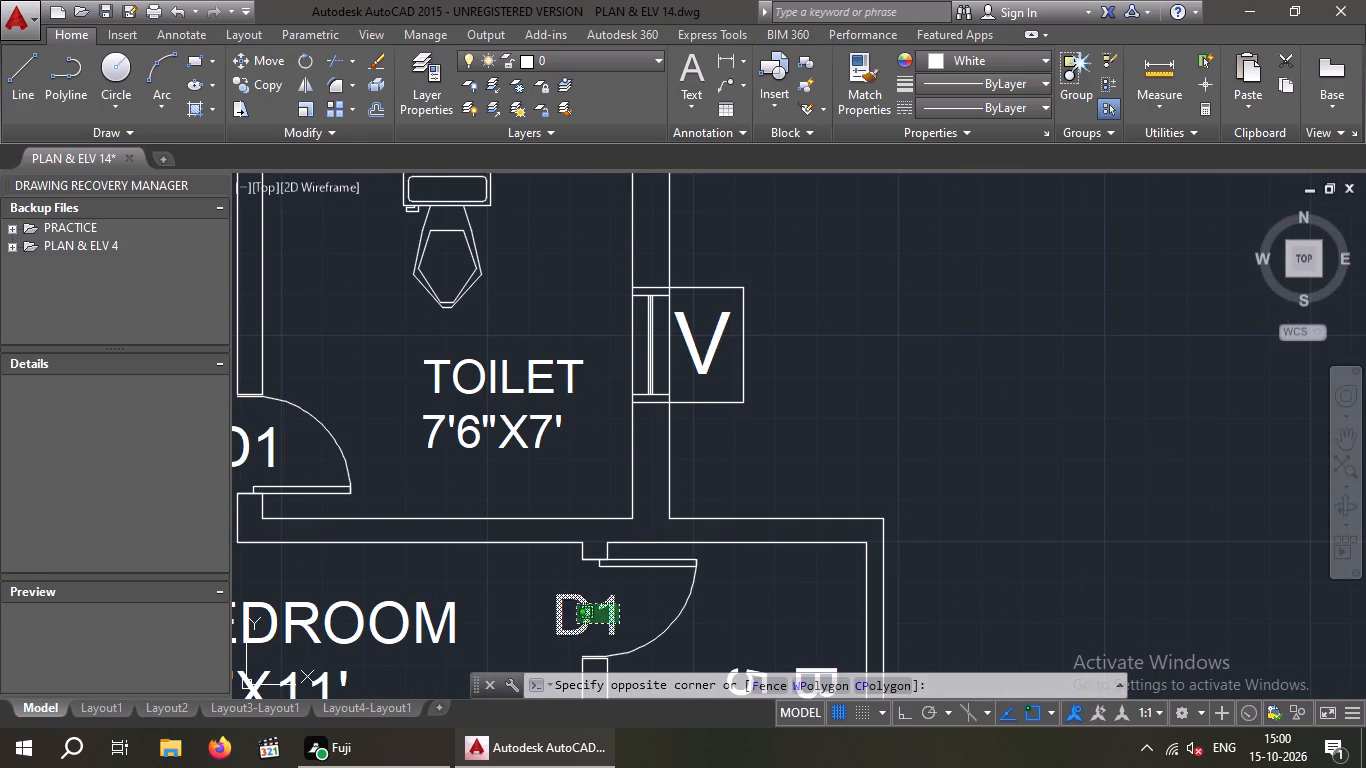
left_click_drag(554, 629, 542, 620)
left_click(267, 82)
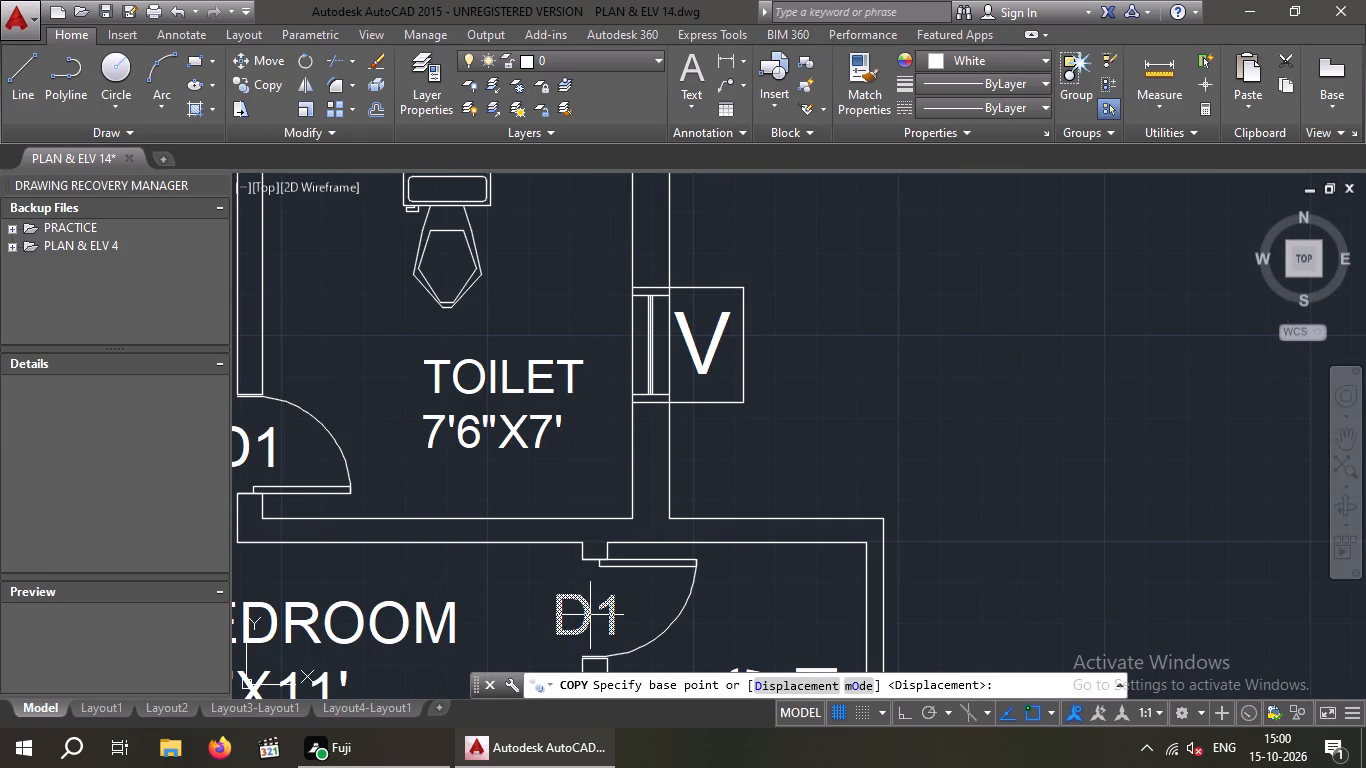
left_click(557, 636)
scroll(678, 496, "down", 4)
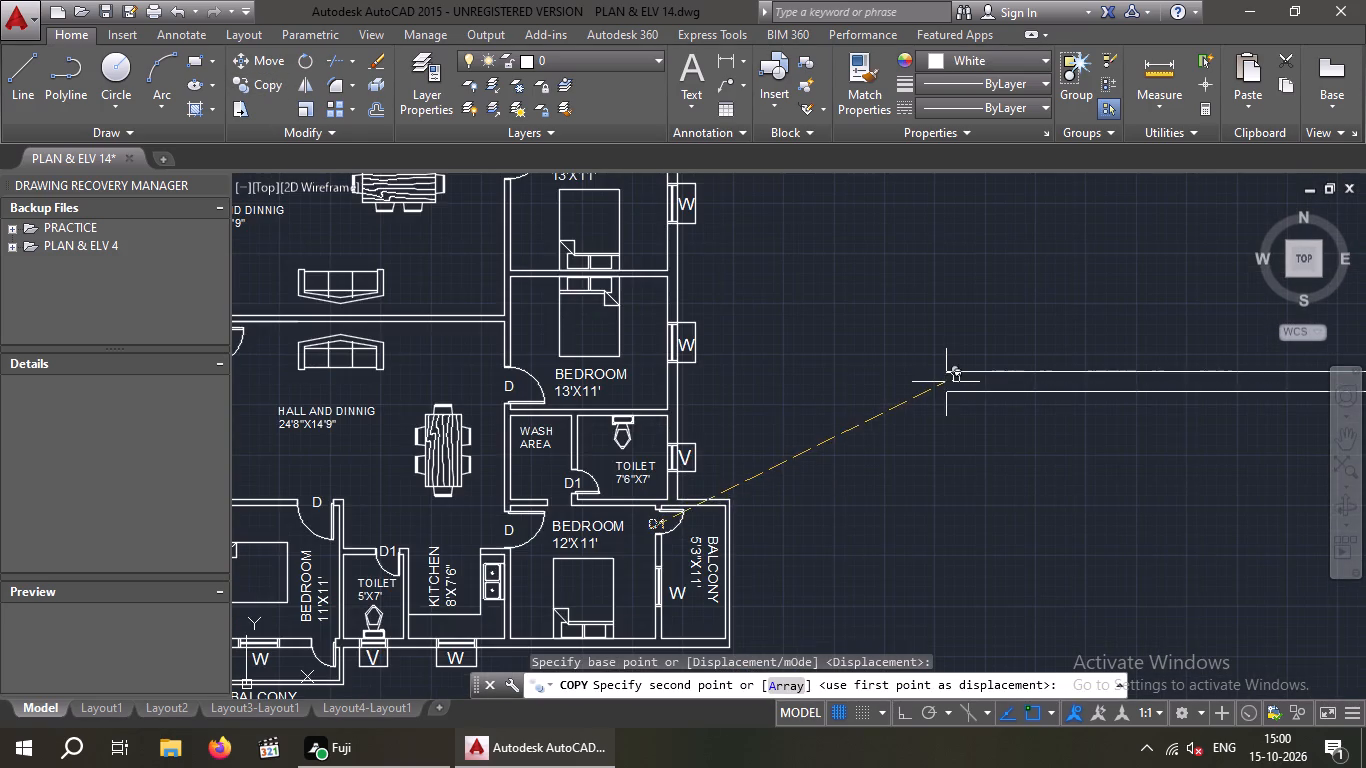
middle_click_drag(946, 381, 0, 593)
scroll(346, 428, "down", 3)
middle_click_drag(381, 433, 292, 453)
scroll(458, 445, "up", 7)
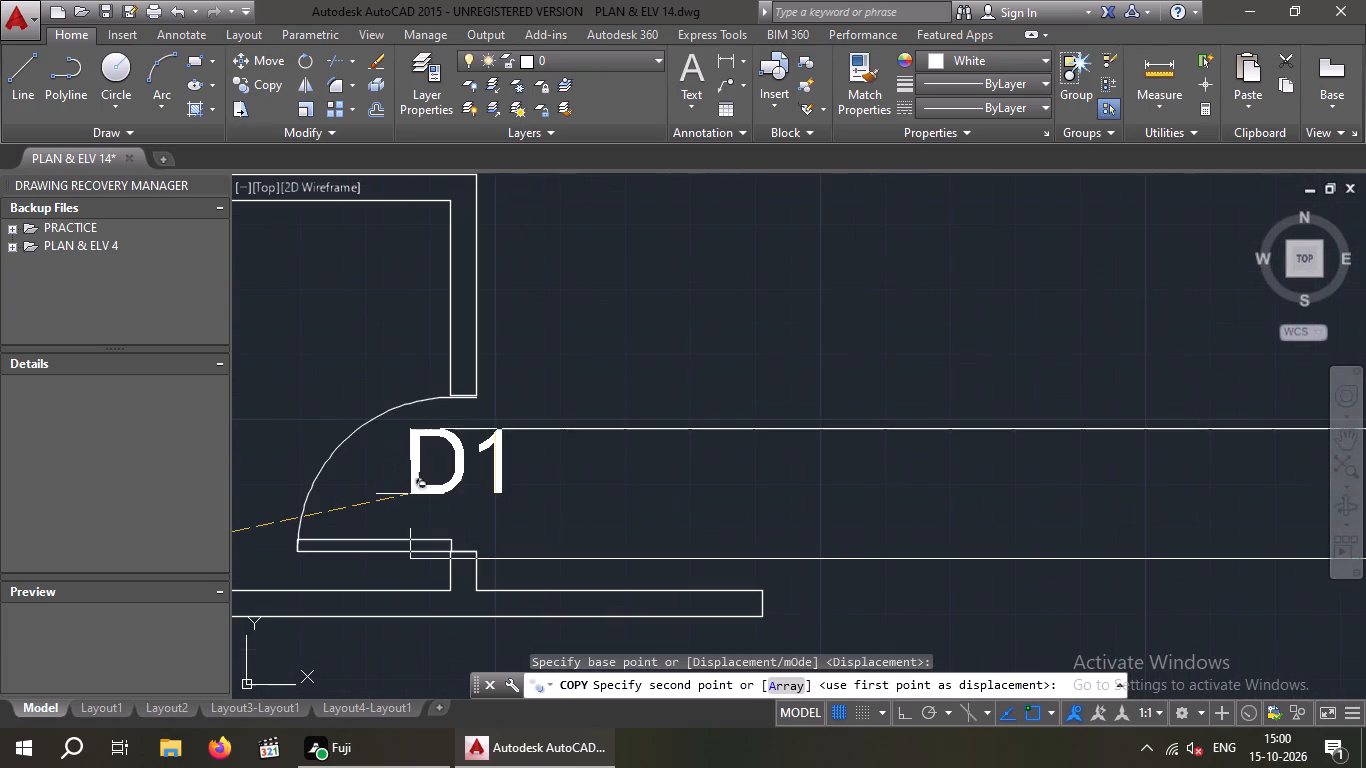
left_click(410, 501)
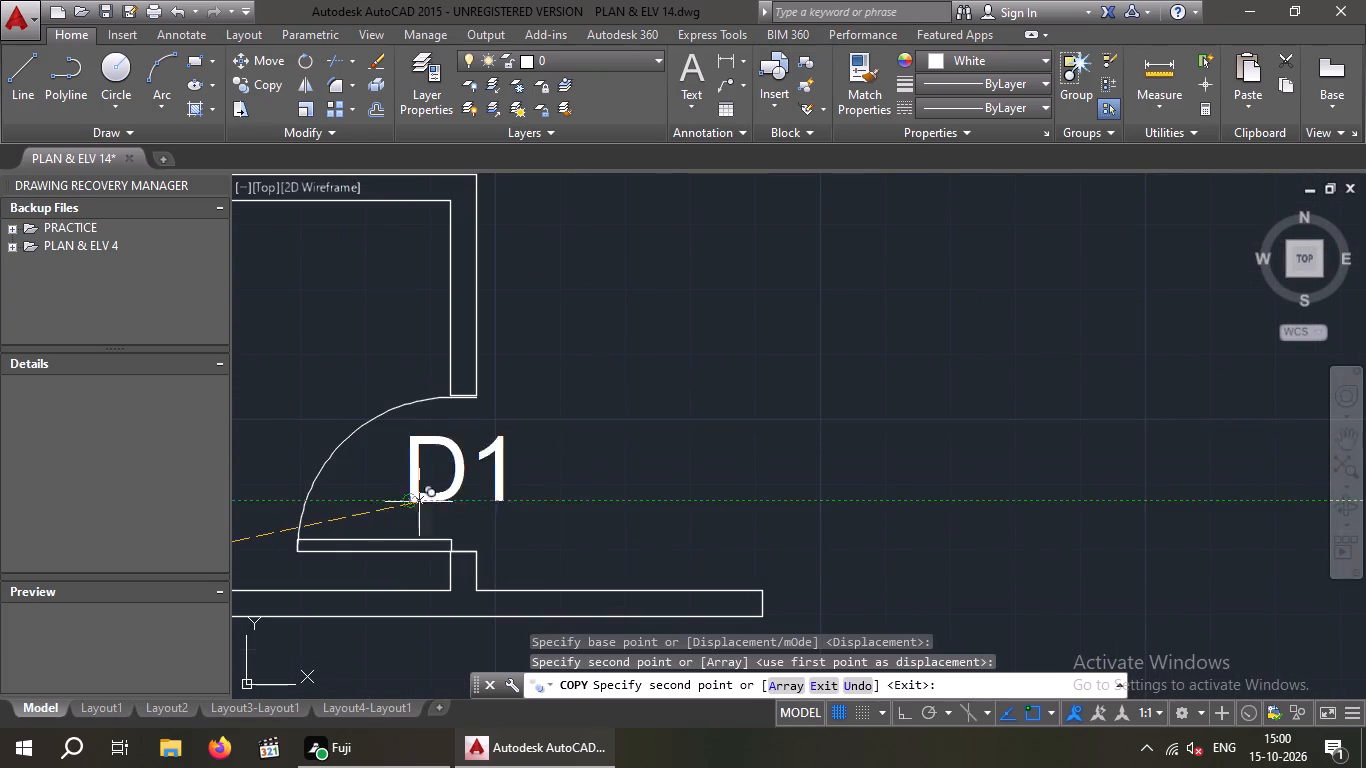
Place another D1 label copy at the door of the small room on the right side of the house plan.
scroll(496, 499, "down", 4)
scroll(897, 544, "up", 5)
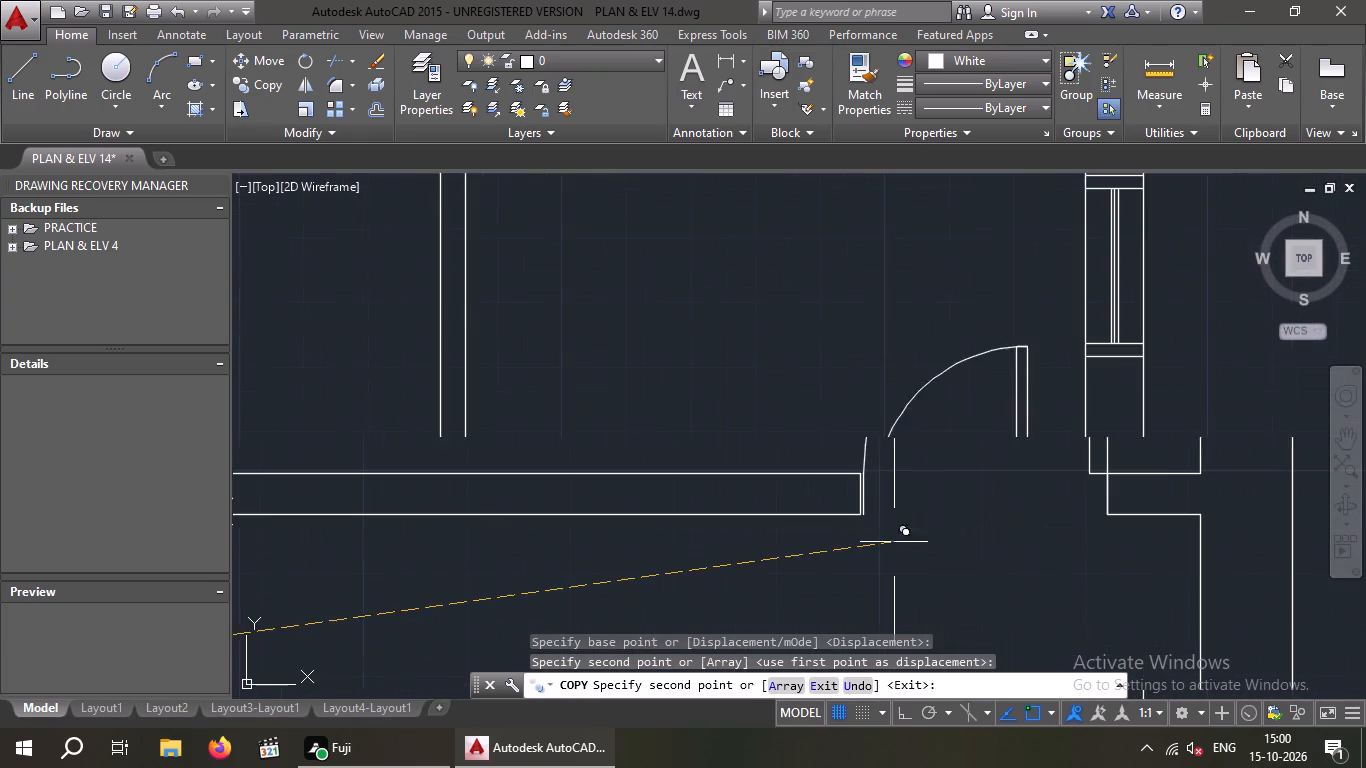
left_click(917, 515)
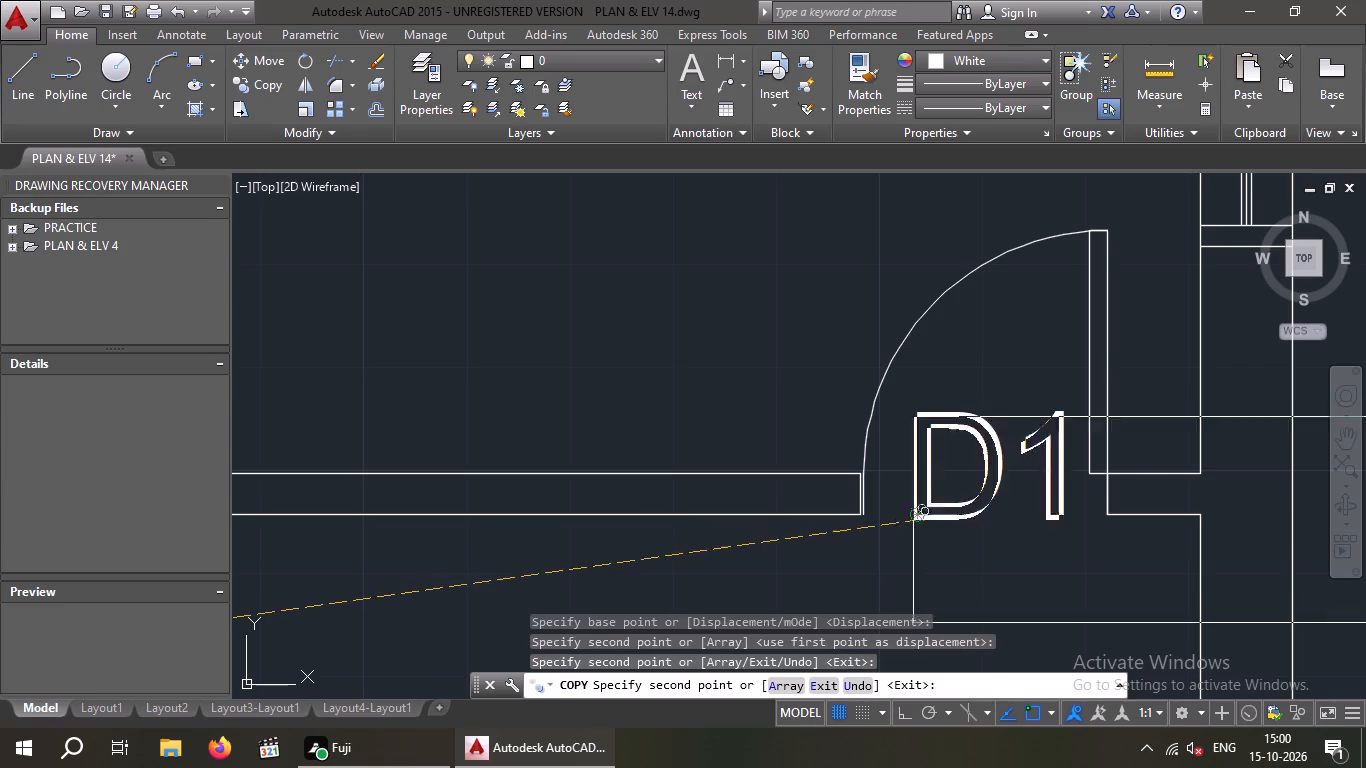
scroll(904, 528, "down", 3)
key("Escape")
Copy an MD label from the reference plan's corridor doors to the main door opening between the lower-left room and the porch.
scroll(704, 466, "down", 3)
middle_click_drag(705, 465, 731, 452)
scroll(618, 455, "up", 2)
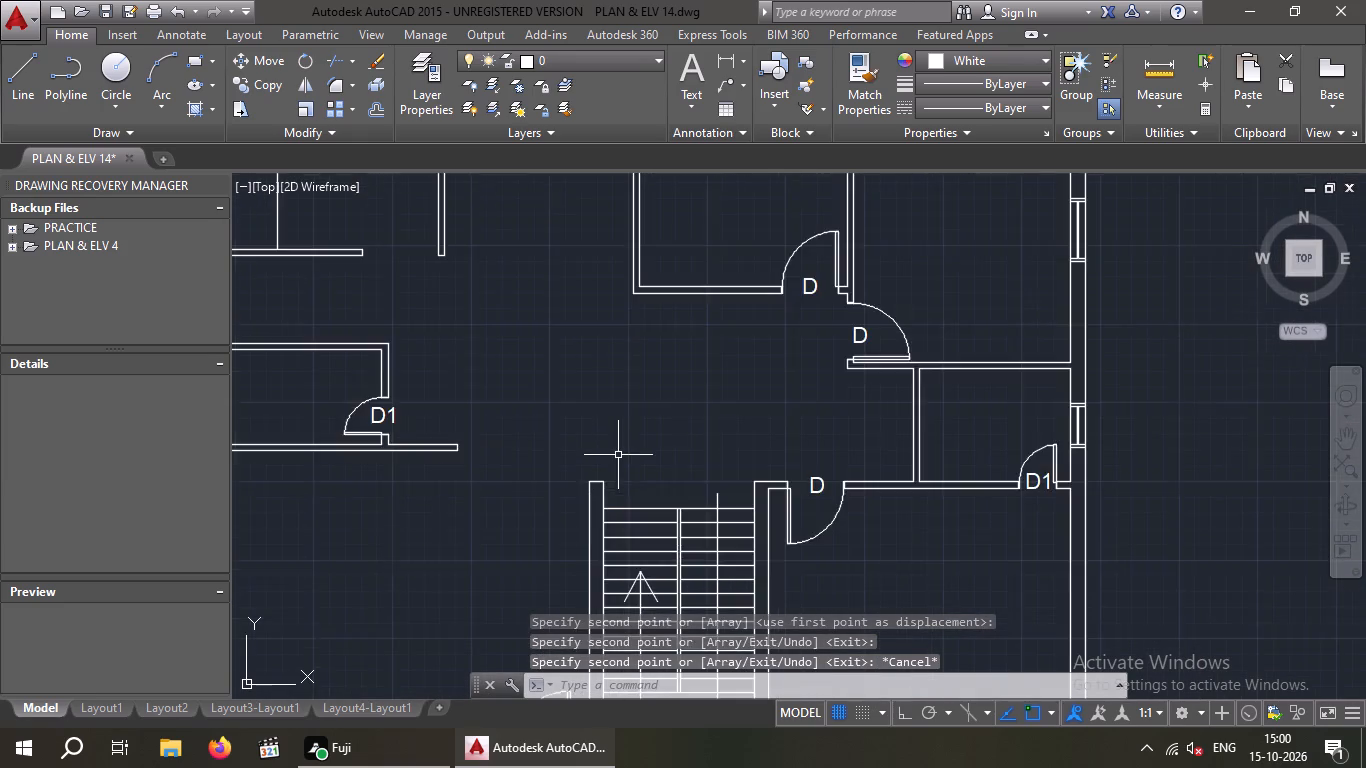
scroll(618, 455, "down", 2)
middle_click_drag(569, 425, 476, 393)
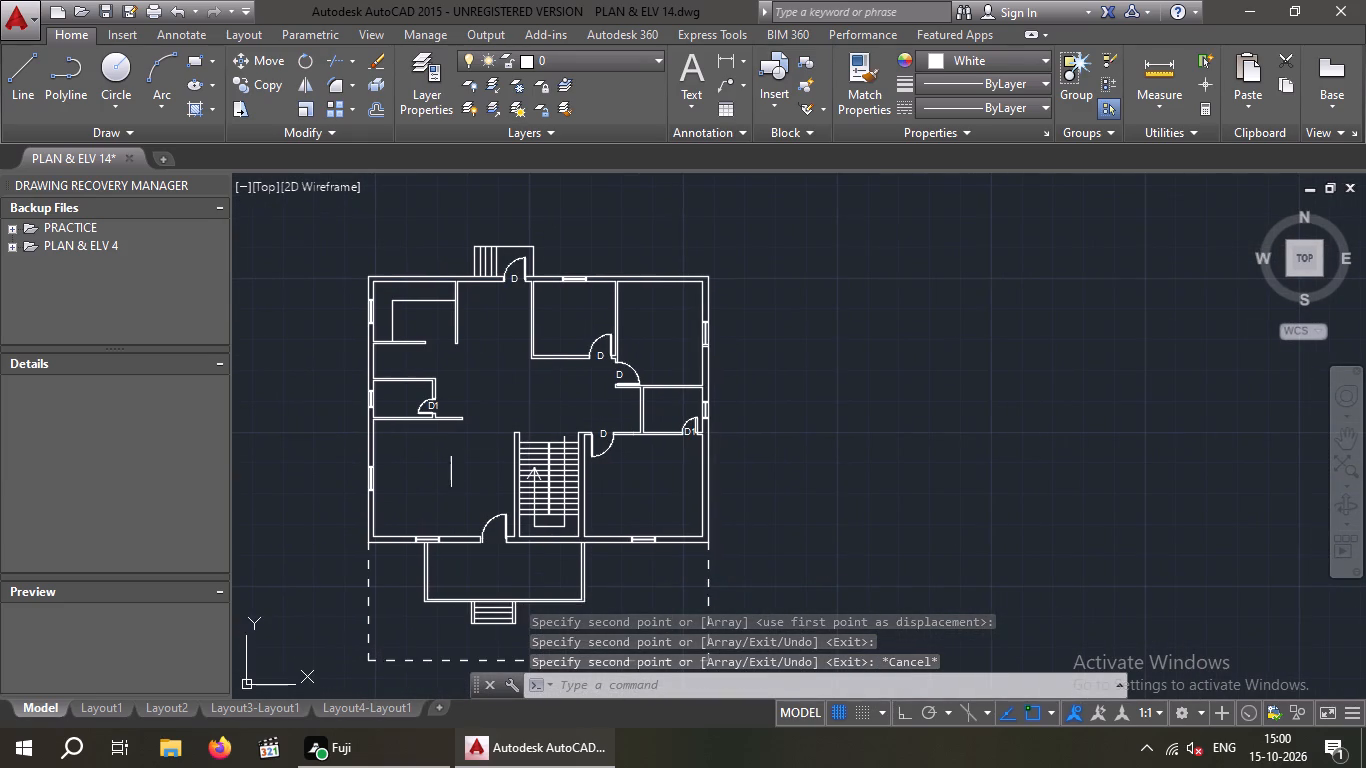
middle_click_drag(398, 493, 561, 426)
scroll(607, 414, "down", 4)
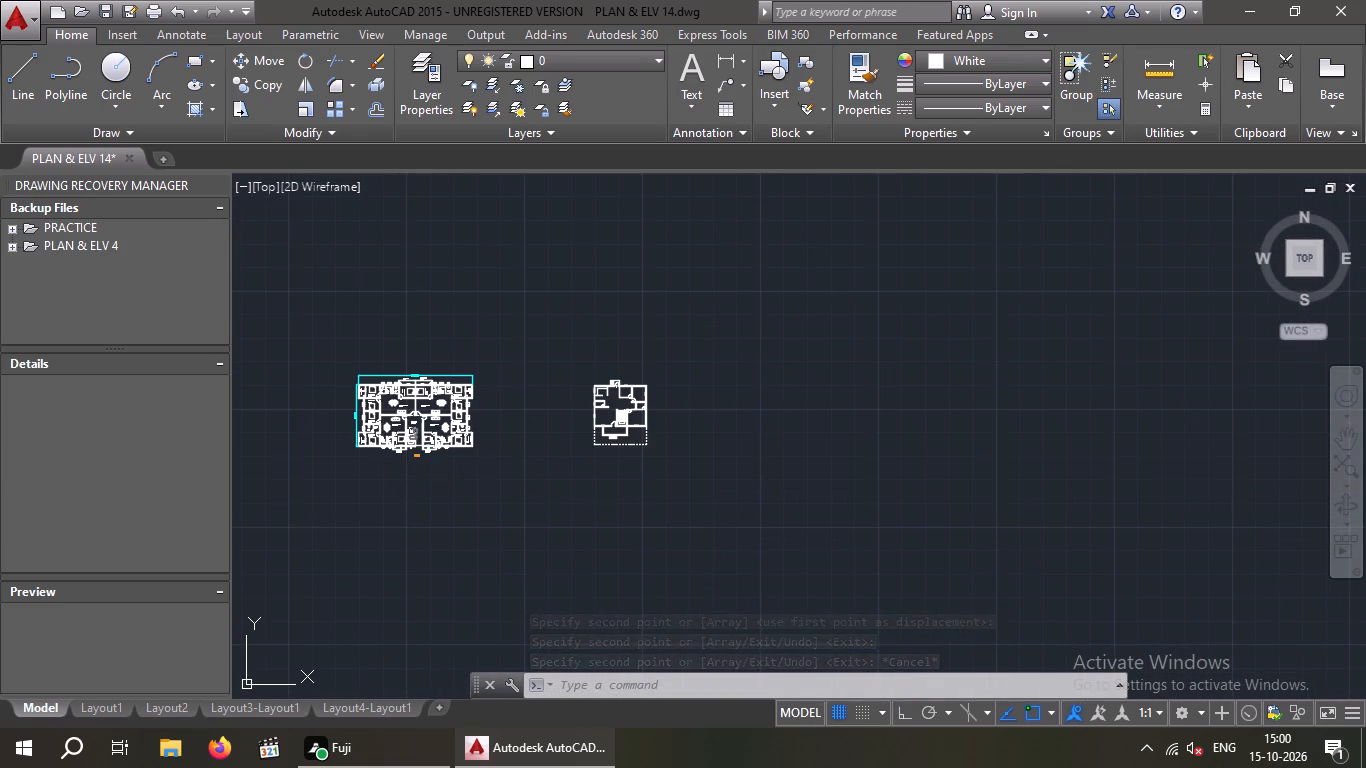
scroll(403, 411, "up", 8)
left_click(417, 485)
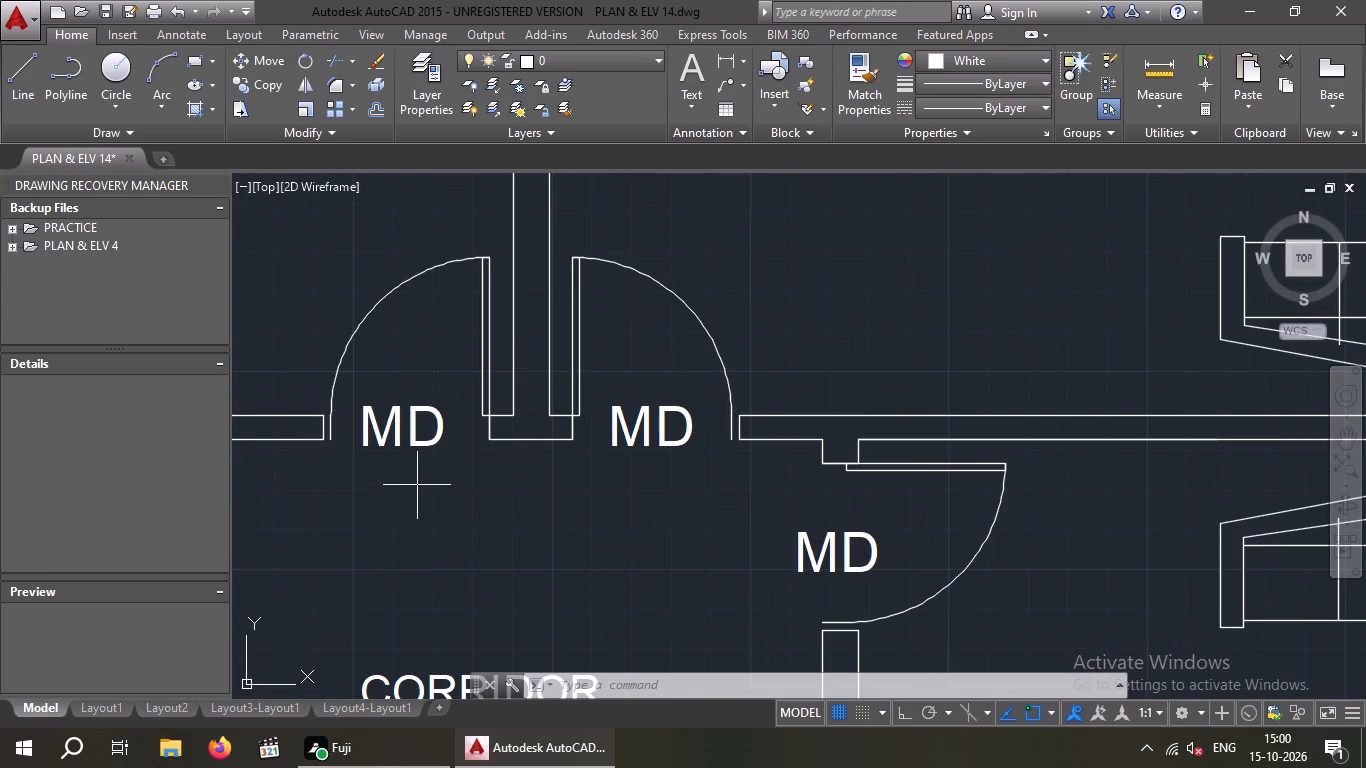
left_click(384, 389)
left_click(252, 92)
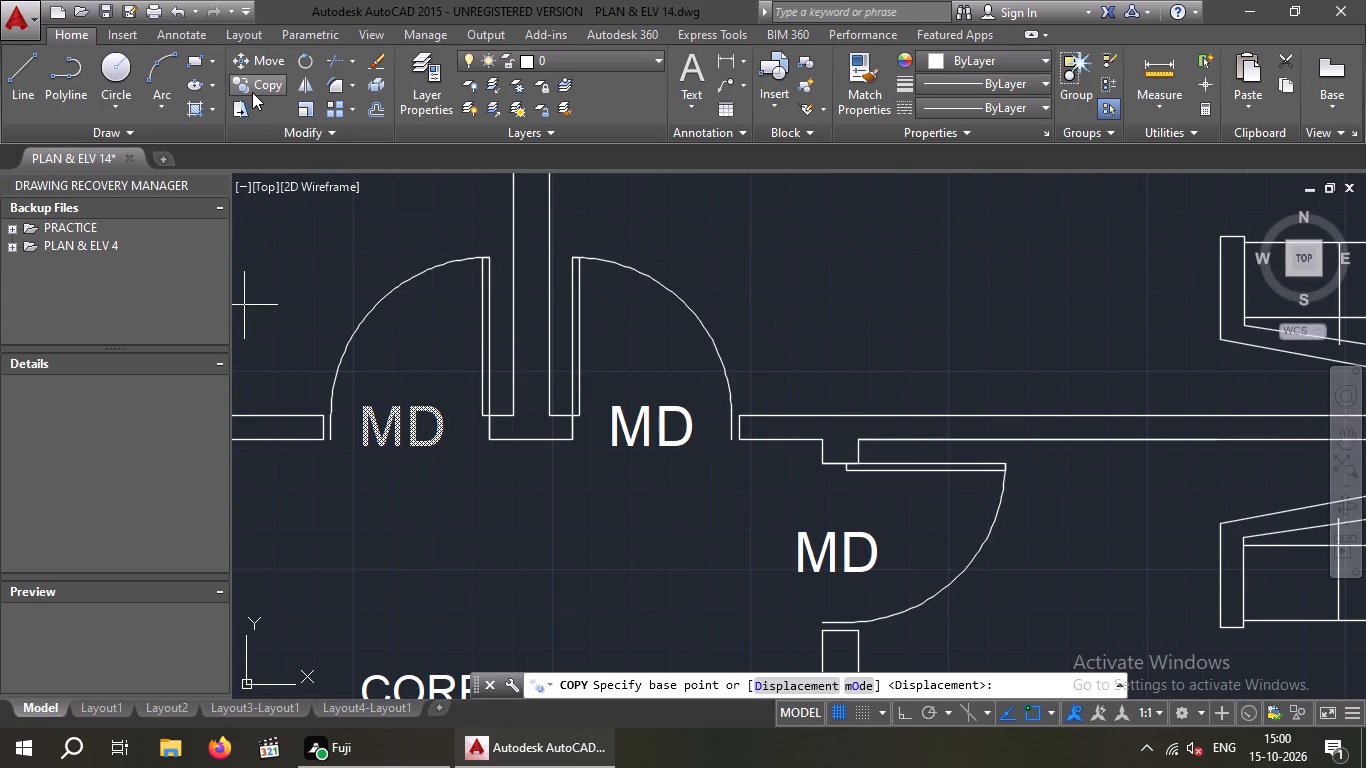
left_click(361, 448)
scroll(441, 455, "down", 7)
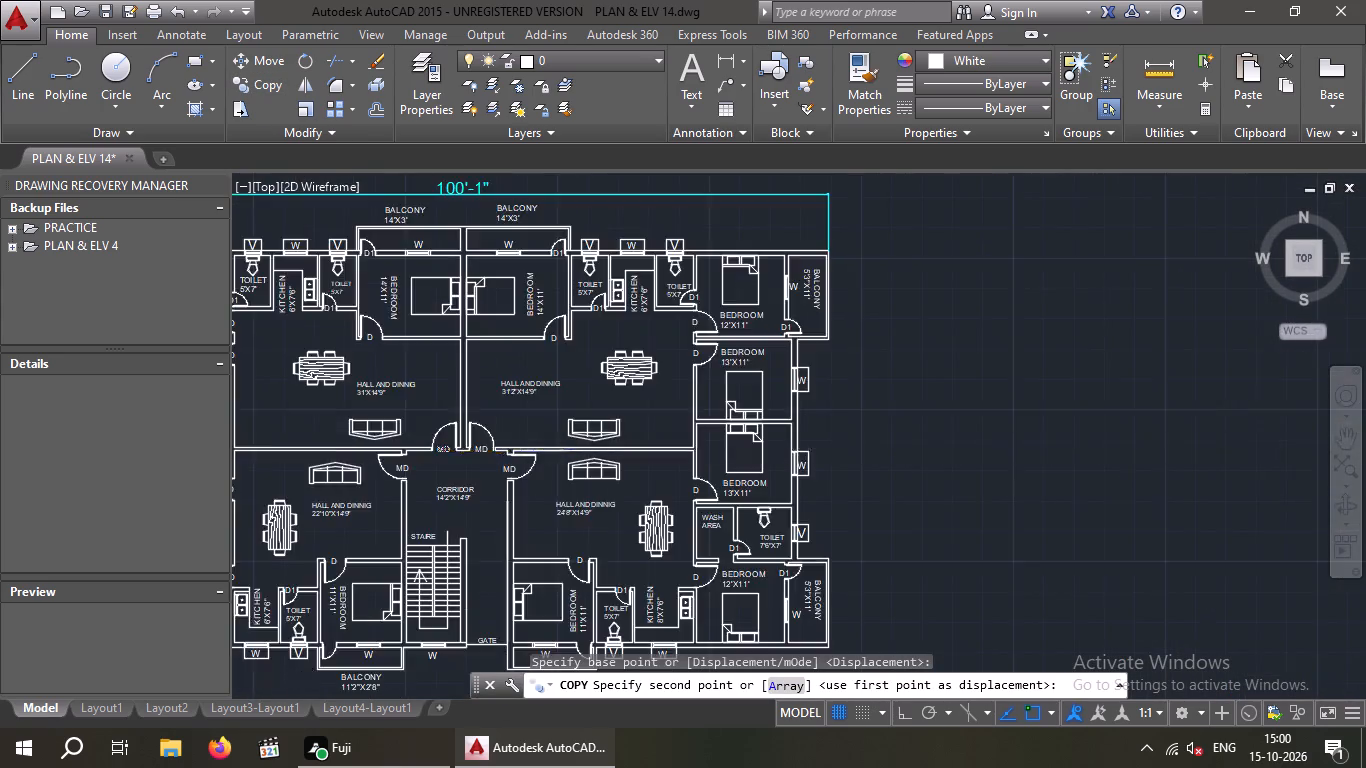
scroll(584, 450, "down", 2)
scroll(883, 456, "up", 3)
scroll(806, 508, "up", 3)
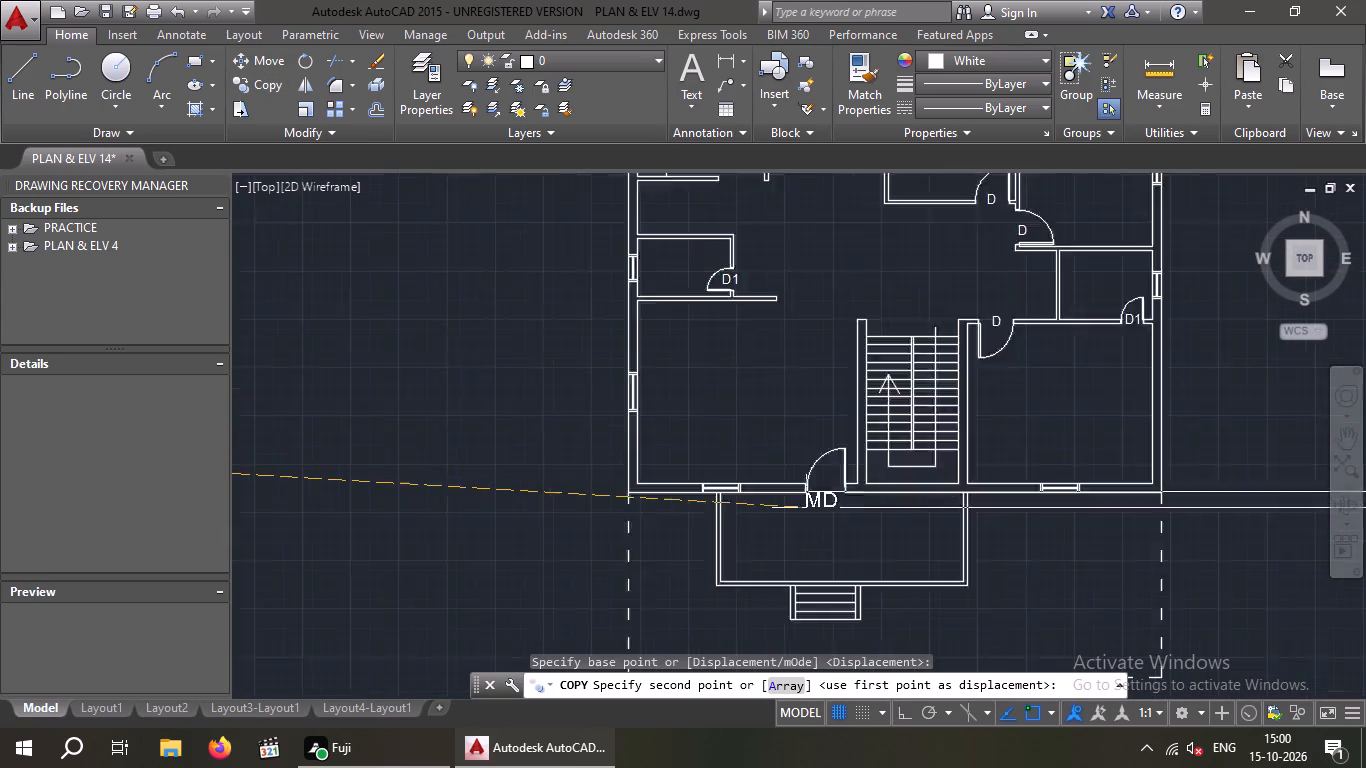
scroll(806, 508, "up", 1)
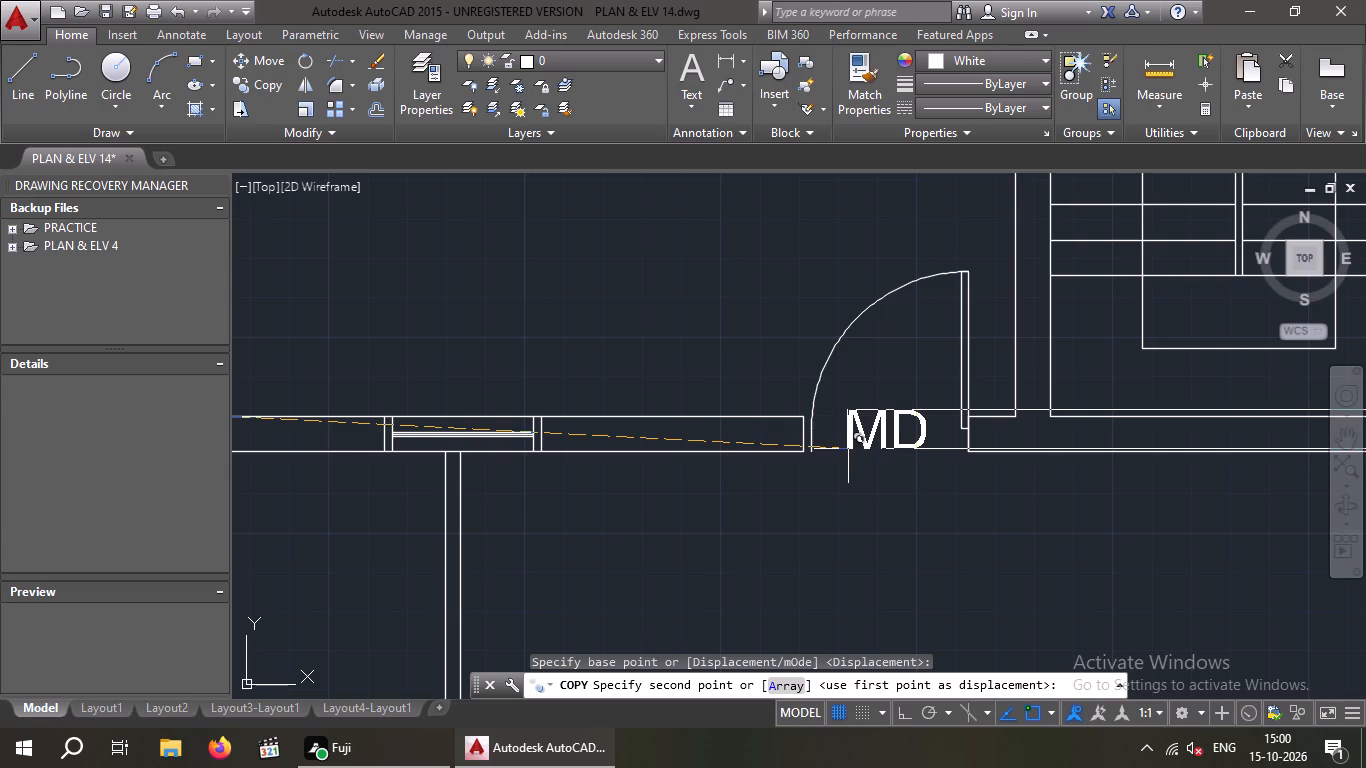
left_click(844, 453)
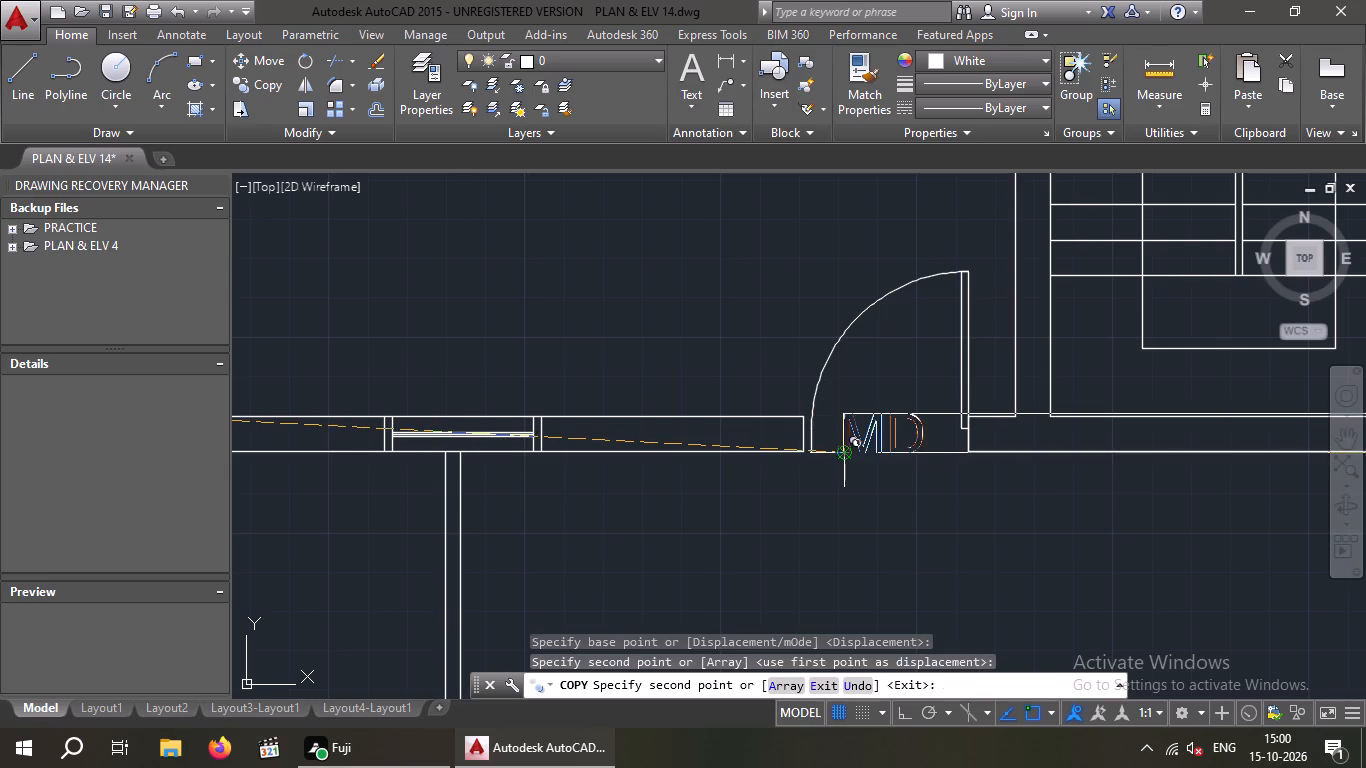
scroll(836, 465, "down", 2)
key("Escape")
Save the drawing with the labelled house plan.
scroll(813, 490, "down", 2)
middle_click_drag(741, 501, 493, 485)
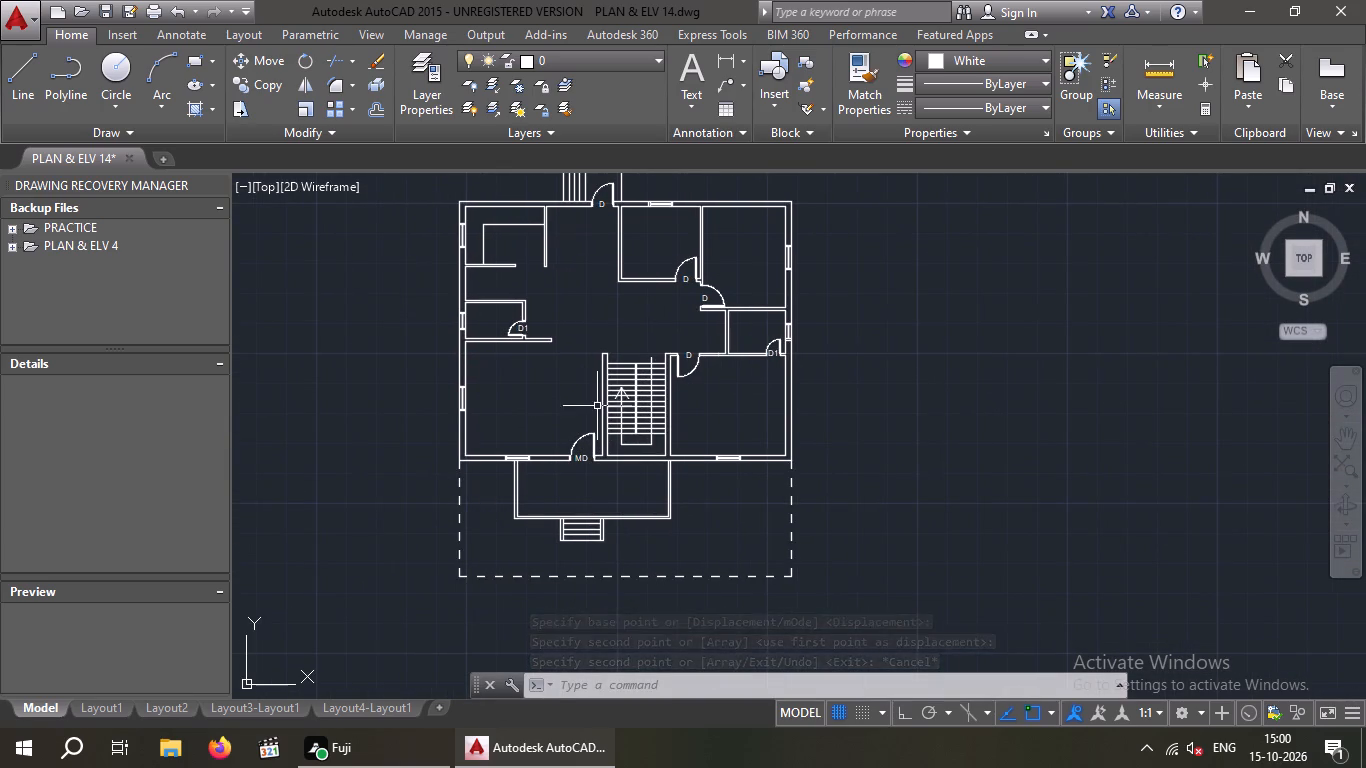
middle_click_drag(514, 434, 496, 480)
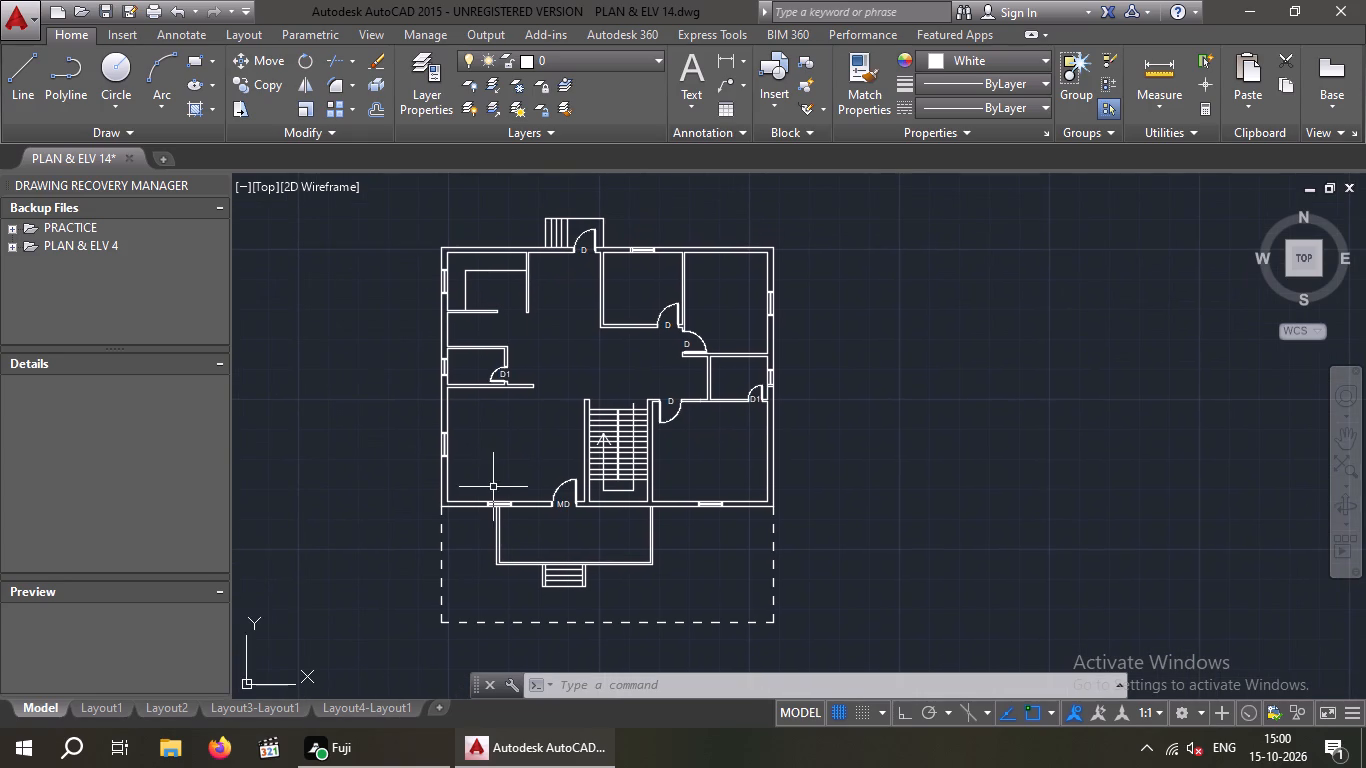
key("ctrl+s")
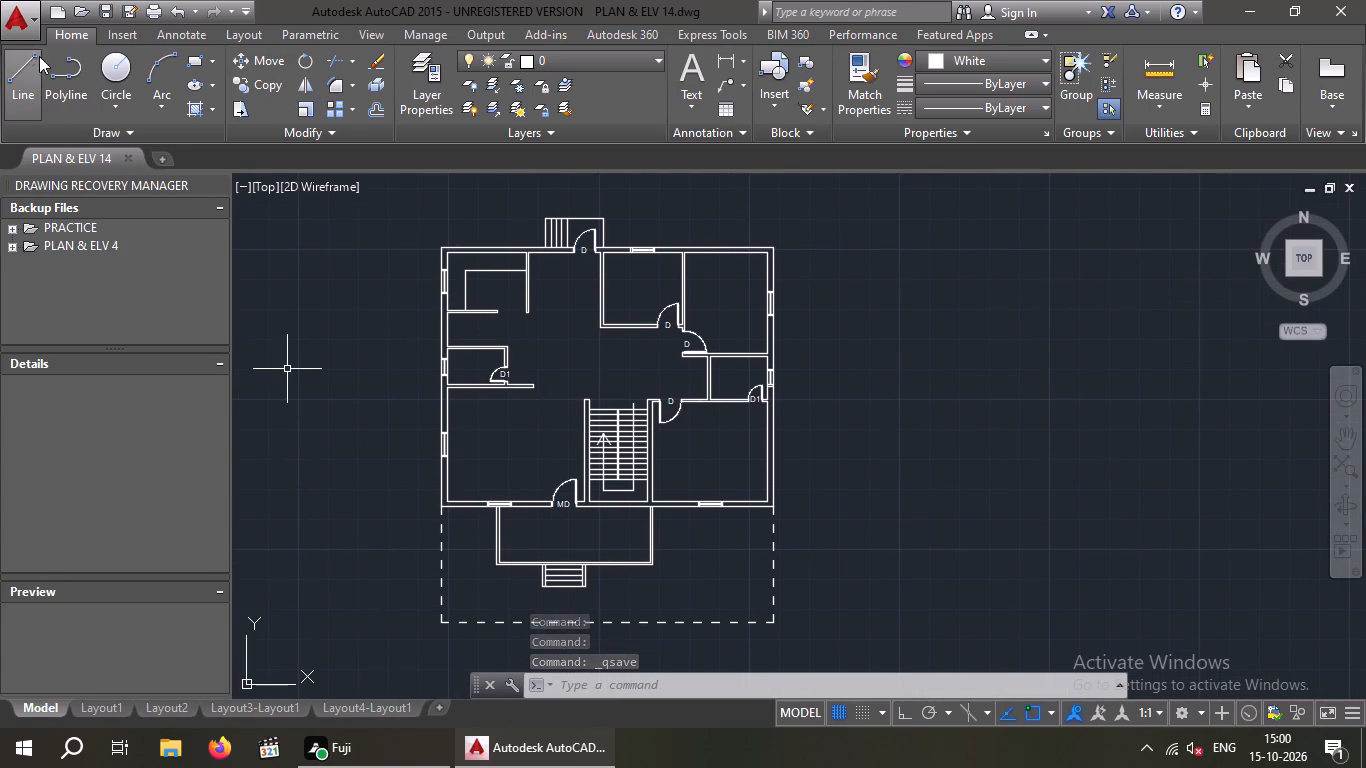
With Ortho on, draw a horizontal guide line outward from the inner midpoint of the lower-right room's outer side wall.
left_click(18, 79)
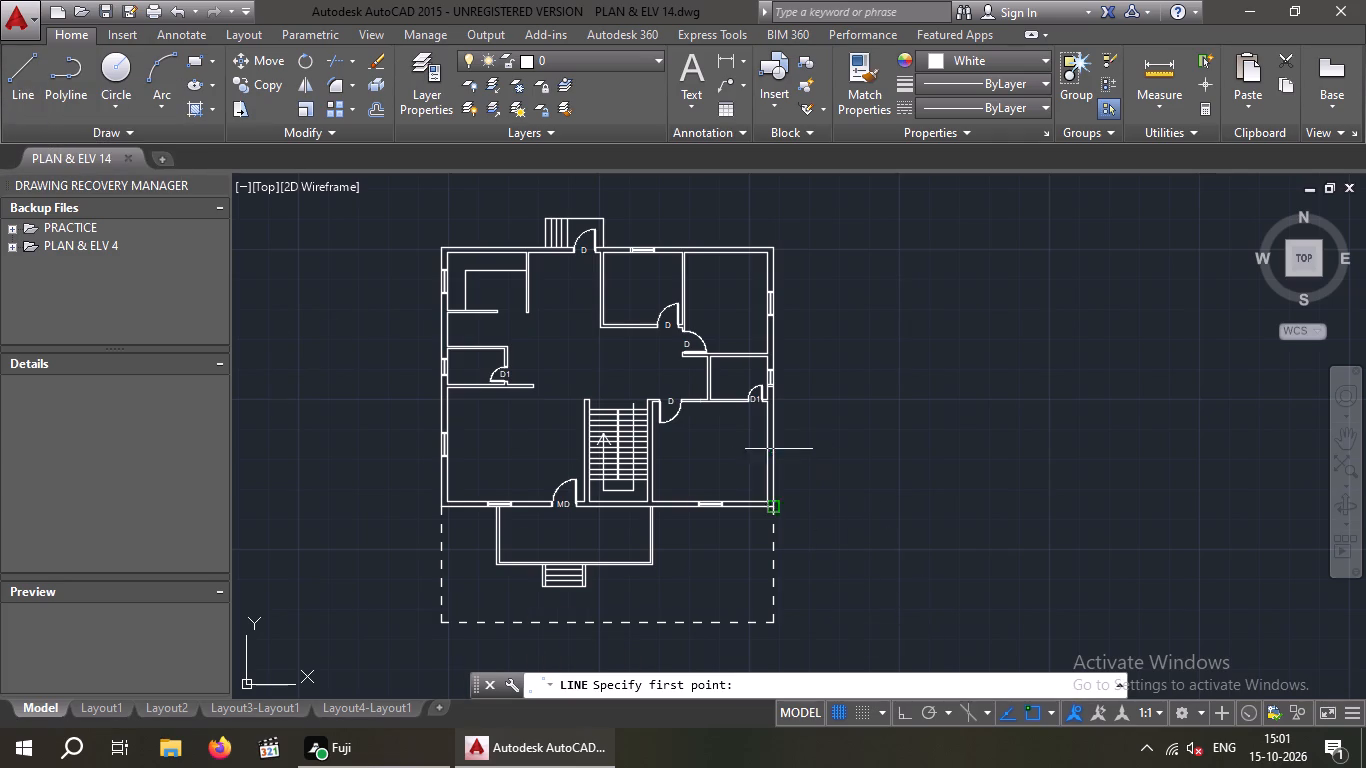
scroll(766, 453, "up", 2)
left_click(764, 458)
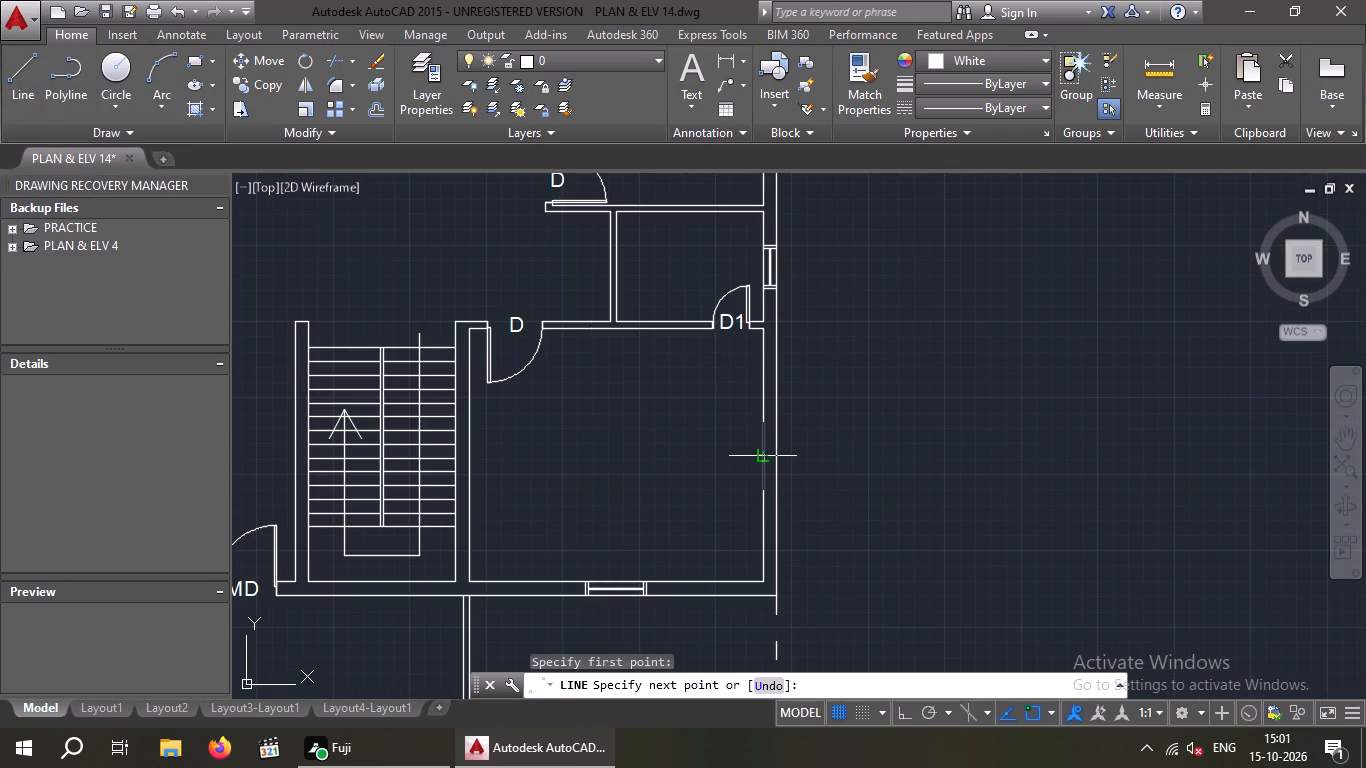
left_click(992, 451)
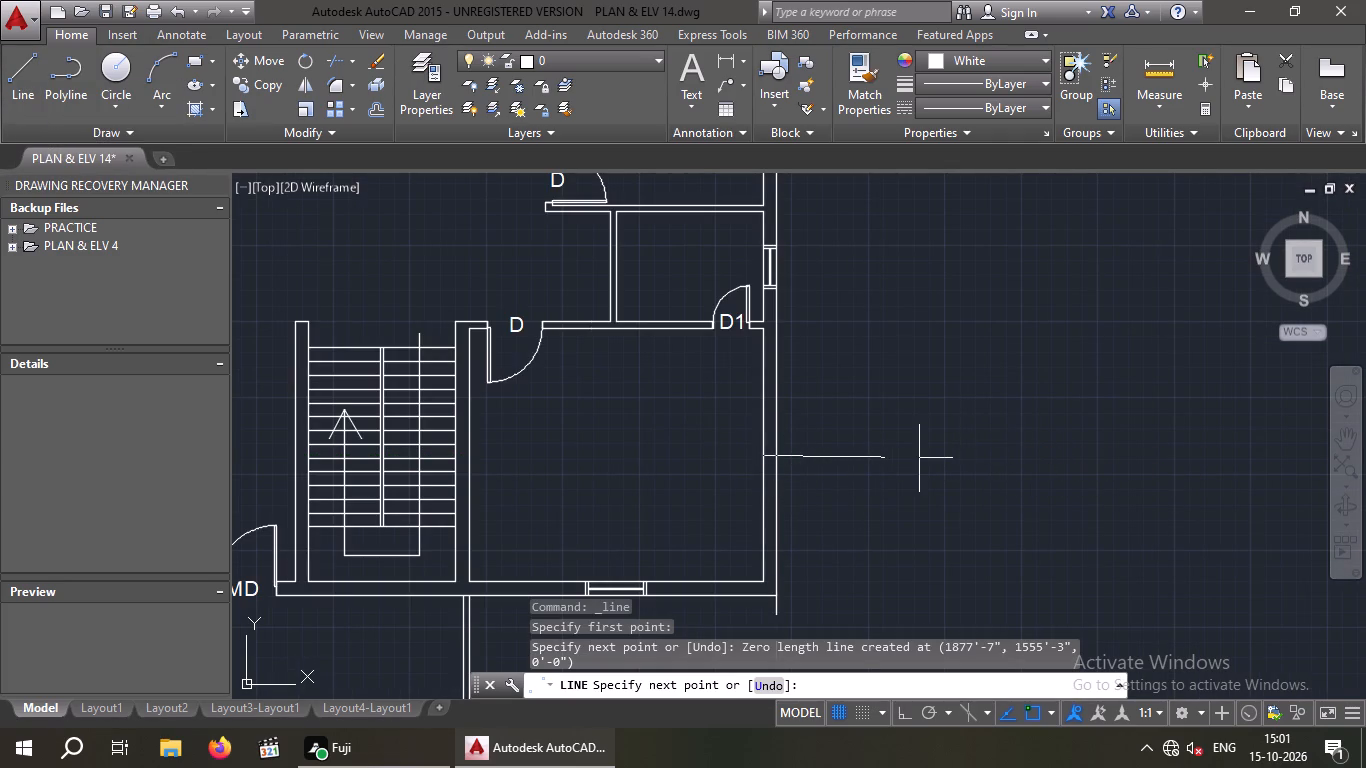
left_click(907, 718)
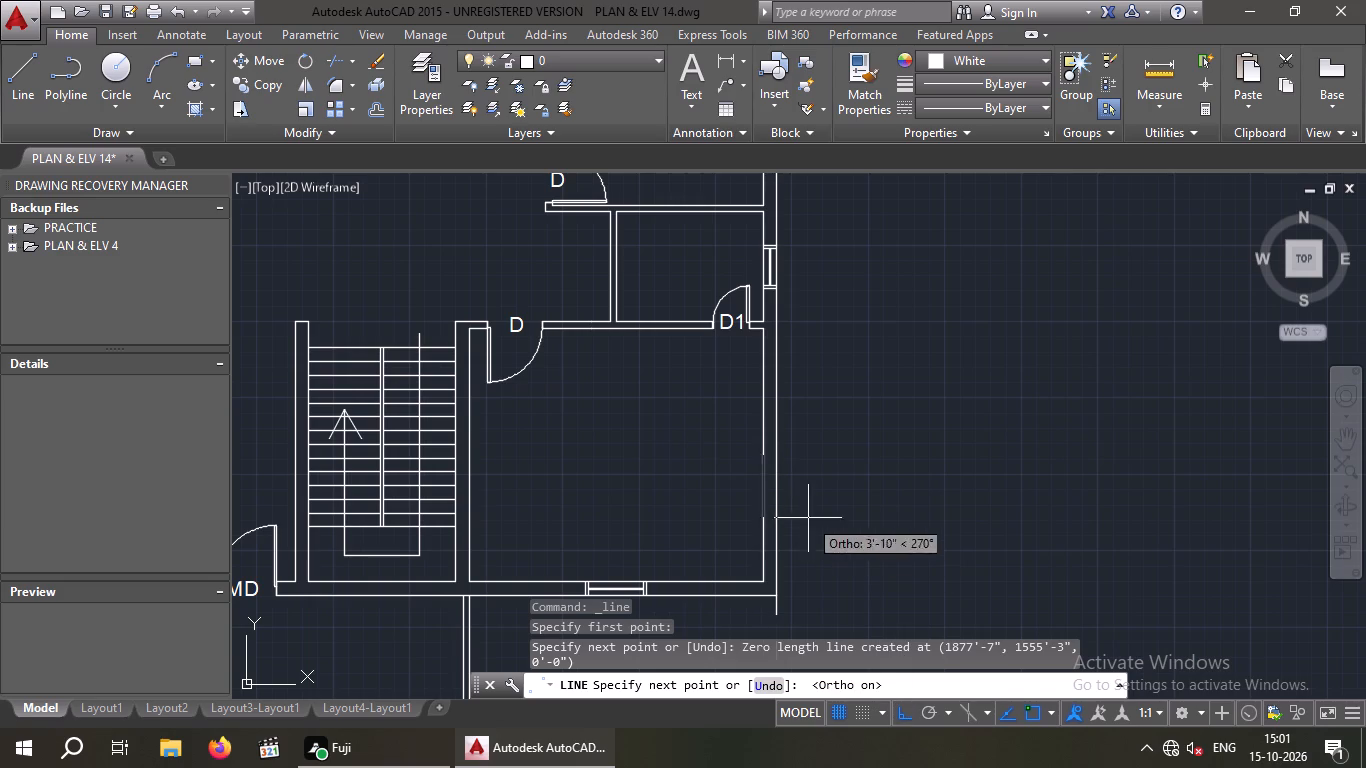
left_click(898, 442)
key("space")
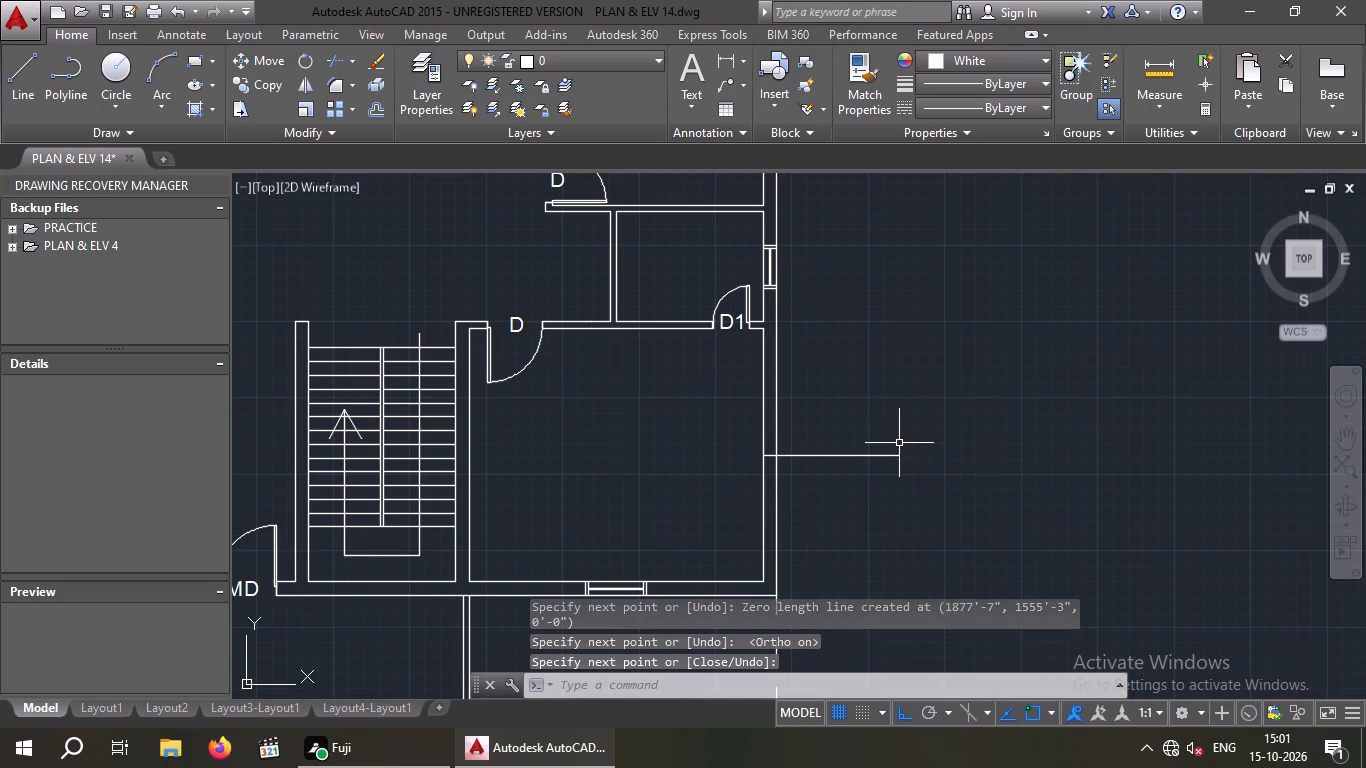
Draw a vertical guide line about 8'-9" long outward from the inner midpoint of the upper-right room's top wall.
scroll(870, 418, "down", 1)
middle_click_drag(870, 441, 829, 609)
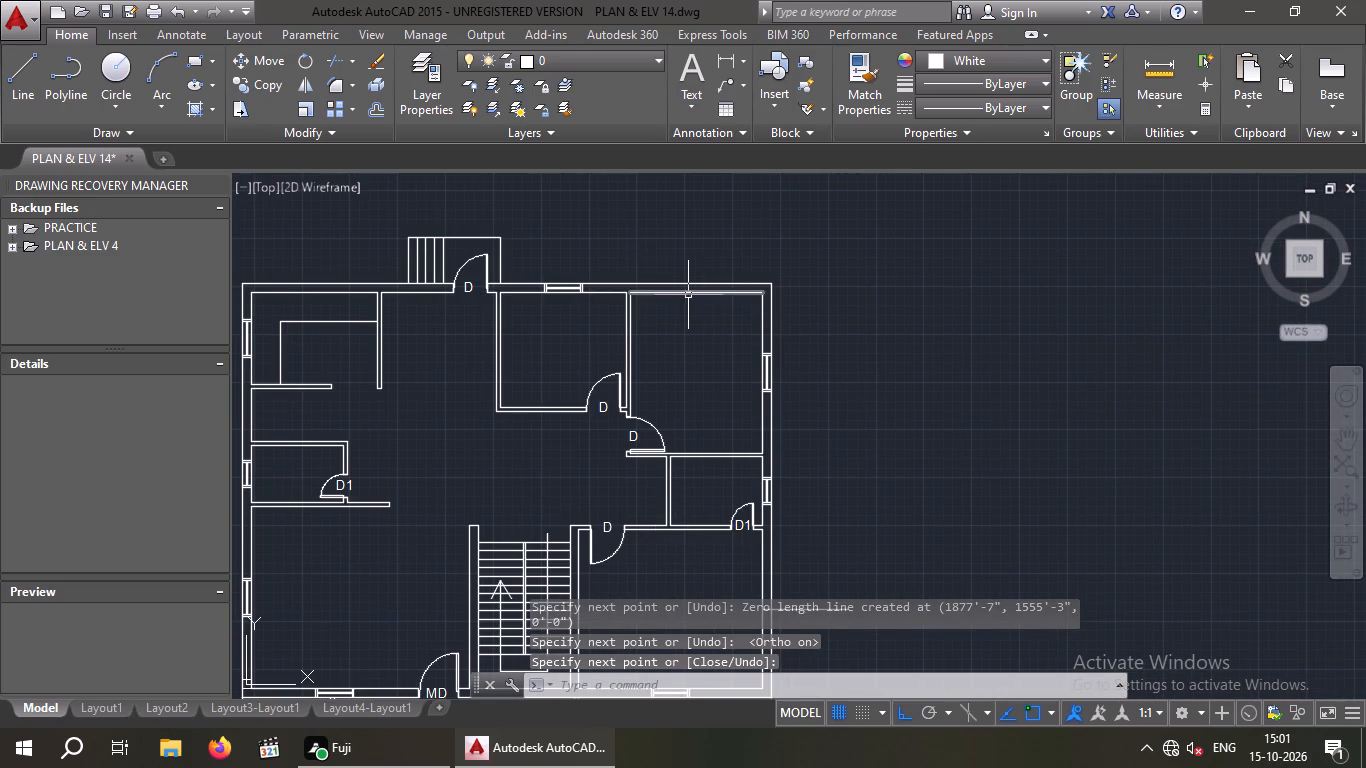
key("space")
left_click_drag(698, 292, 695, 271)
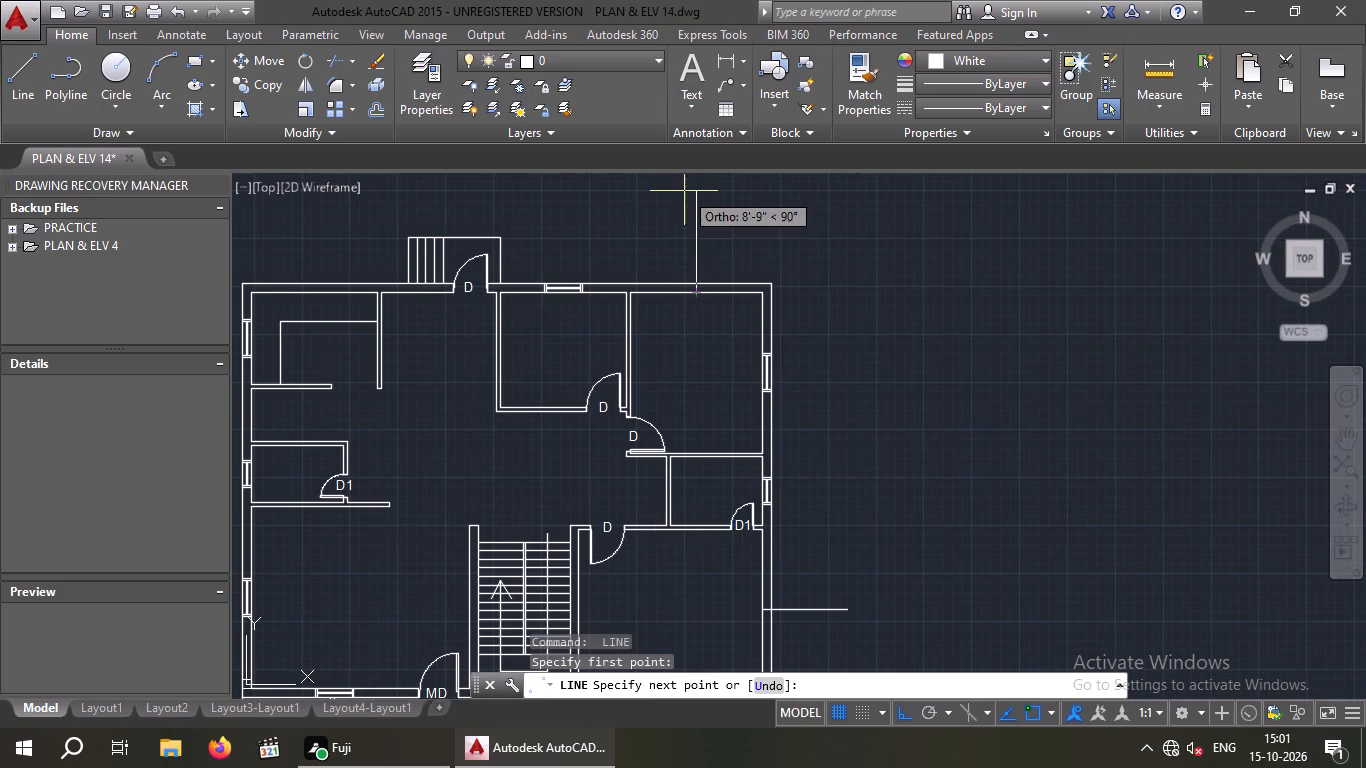
left_click(684, 191)
key("space")
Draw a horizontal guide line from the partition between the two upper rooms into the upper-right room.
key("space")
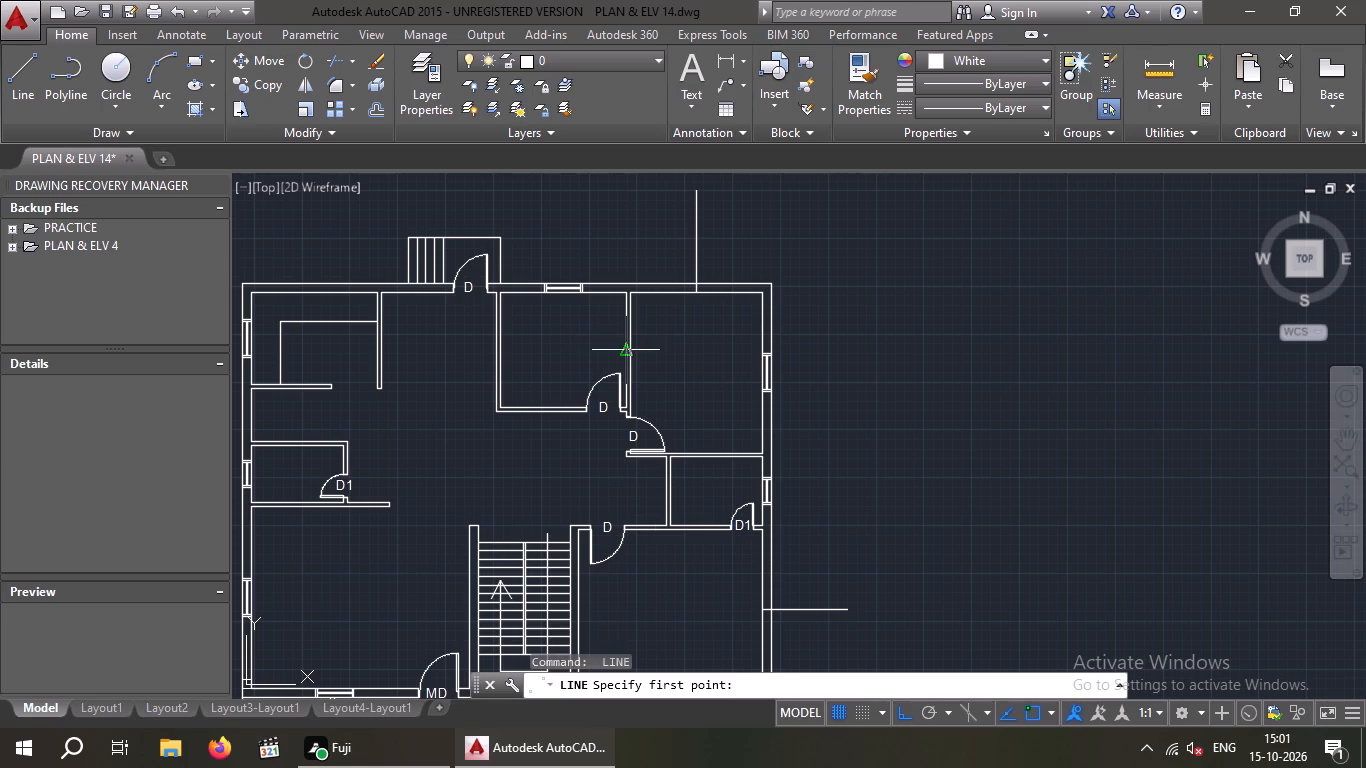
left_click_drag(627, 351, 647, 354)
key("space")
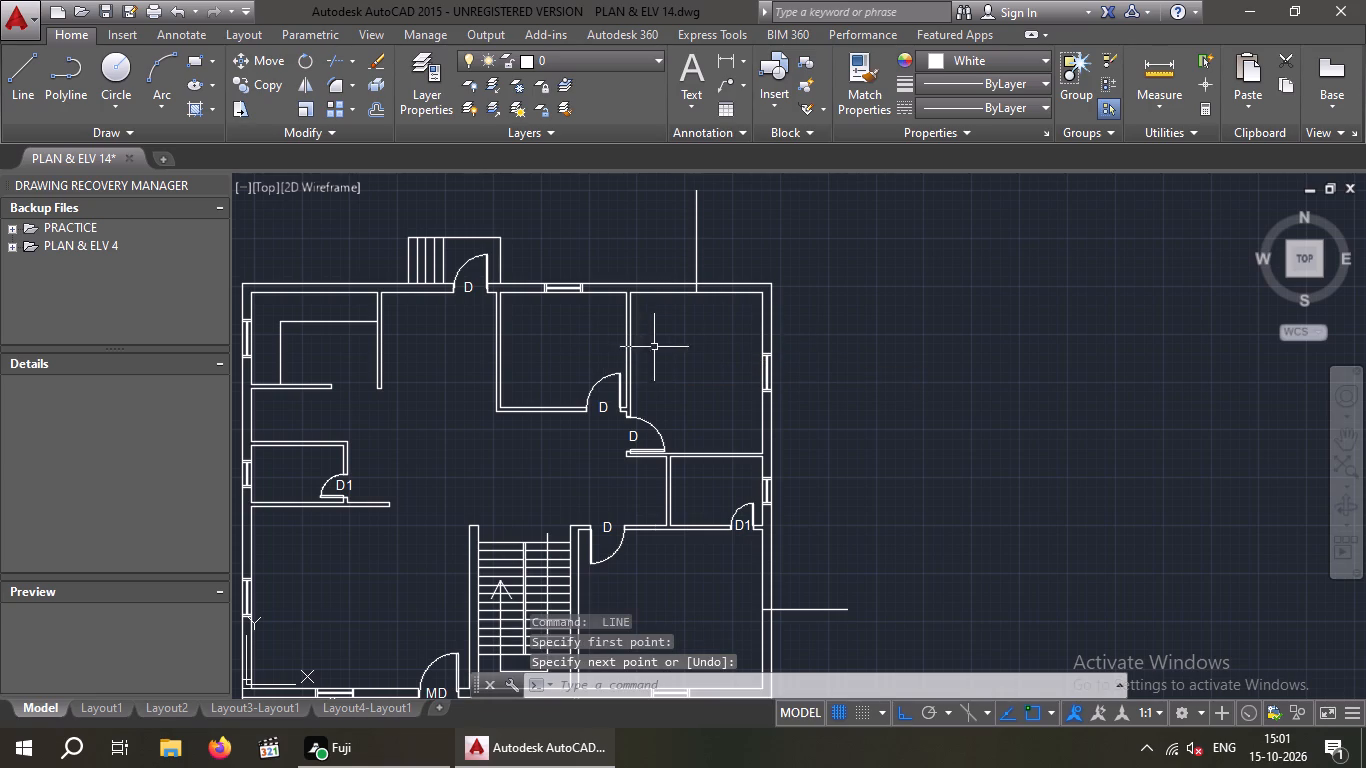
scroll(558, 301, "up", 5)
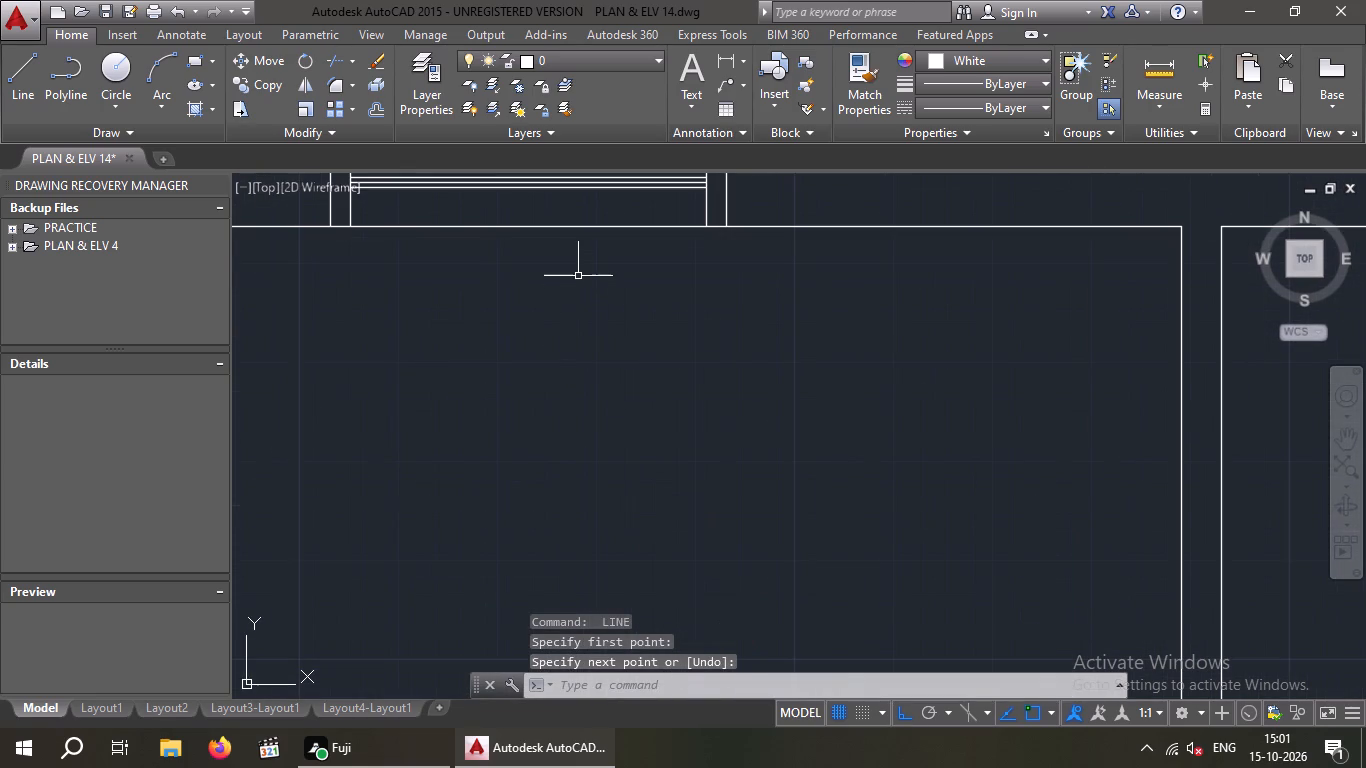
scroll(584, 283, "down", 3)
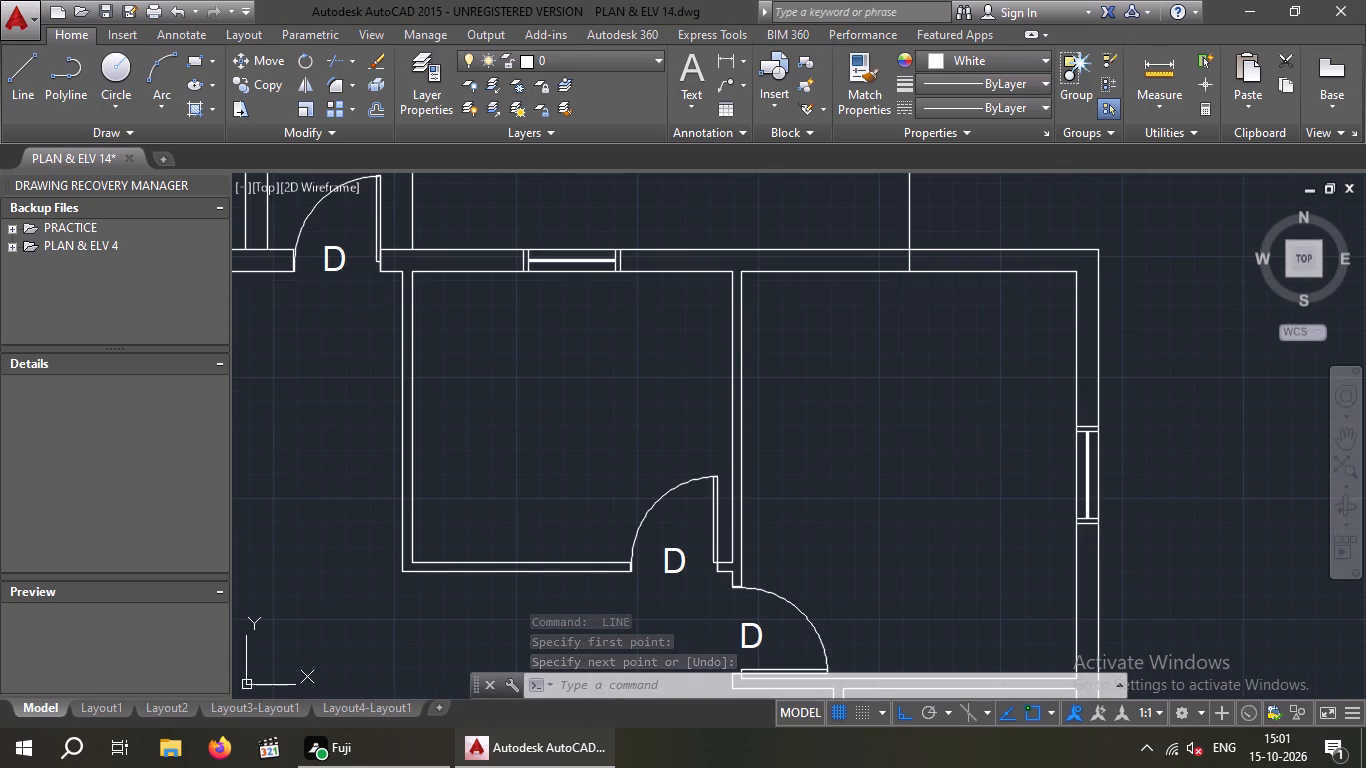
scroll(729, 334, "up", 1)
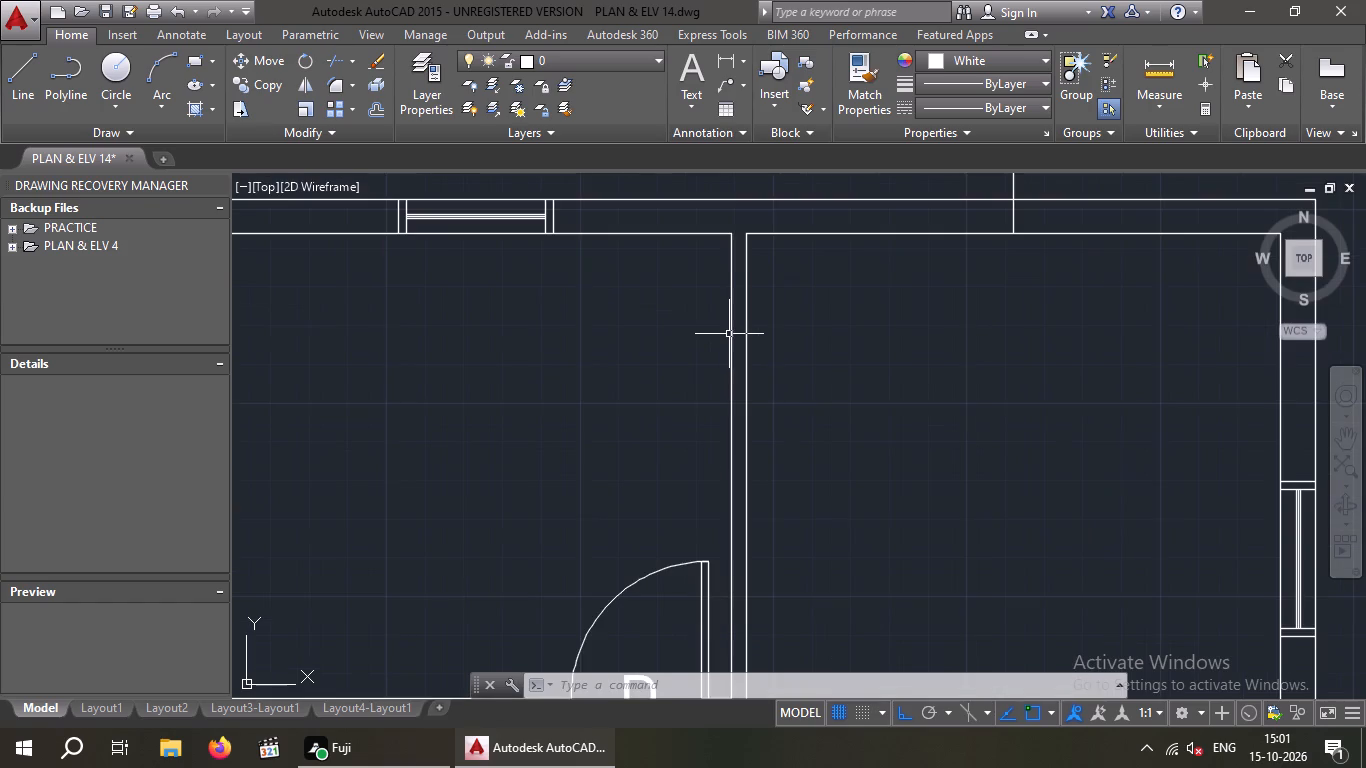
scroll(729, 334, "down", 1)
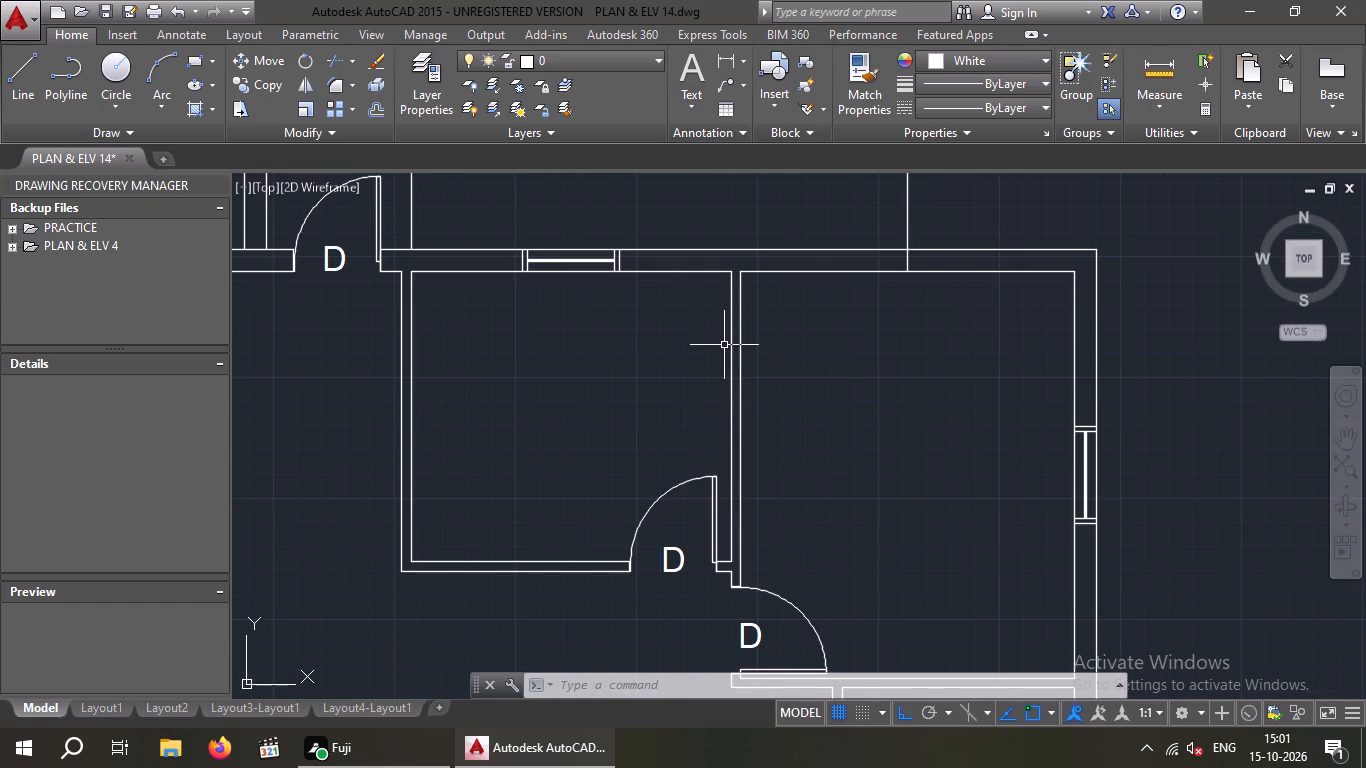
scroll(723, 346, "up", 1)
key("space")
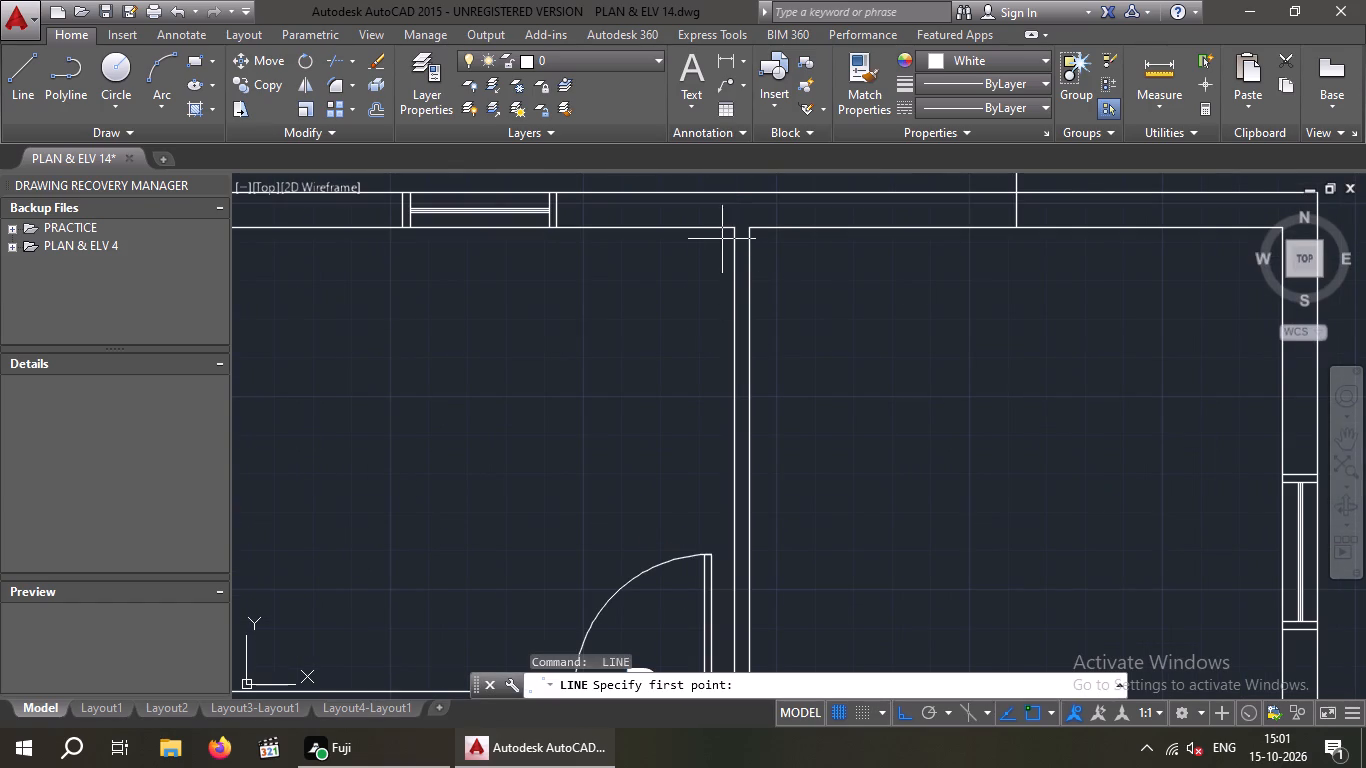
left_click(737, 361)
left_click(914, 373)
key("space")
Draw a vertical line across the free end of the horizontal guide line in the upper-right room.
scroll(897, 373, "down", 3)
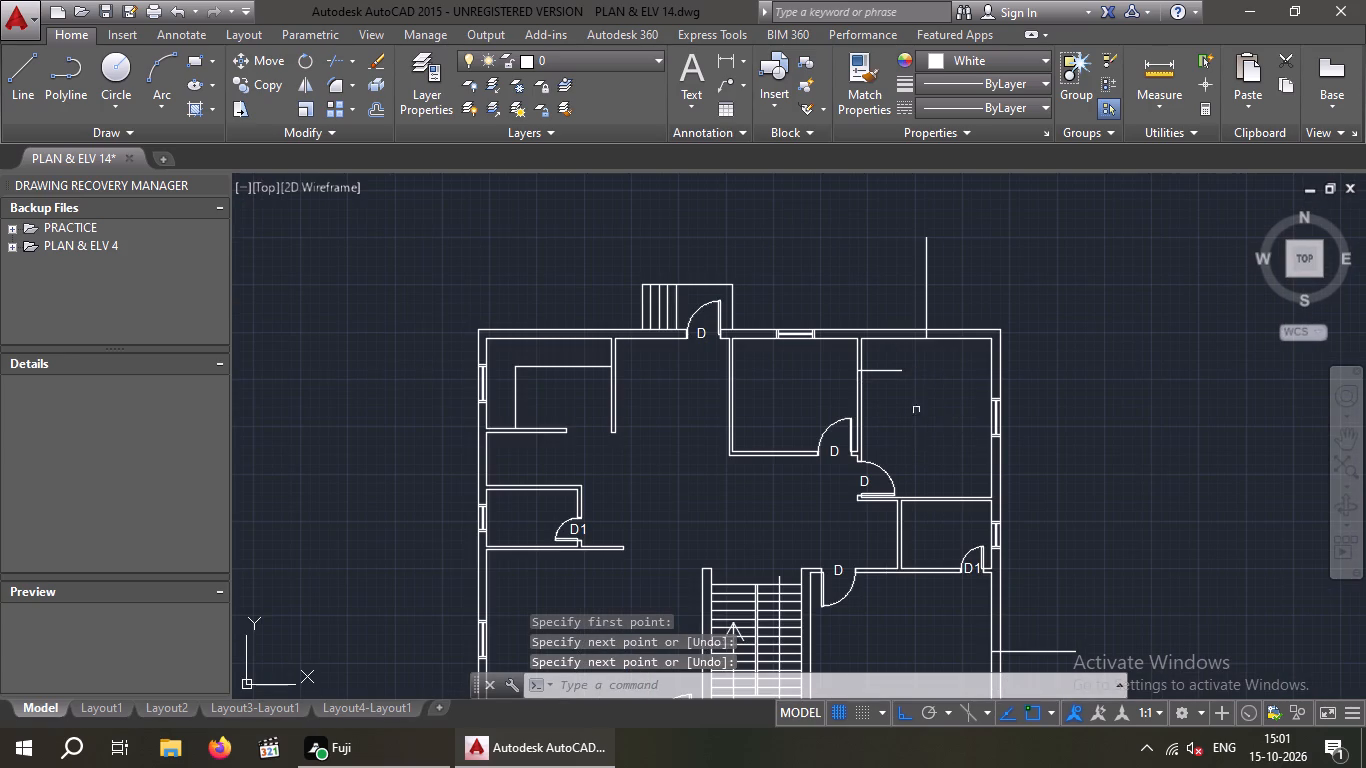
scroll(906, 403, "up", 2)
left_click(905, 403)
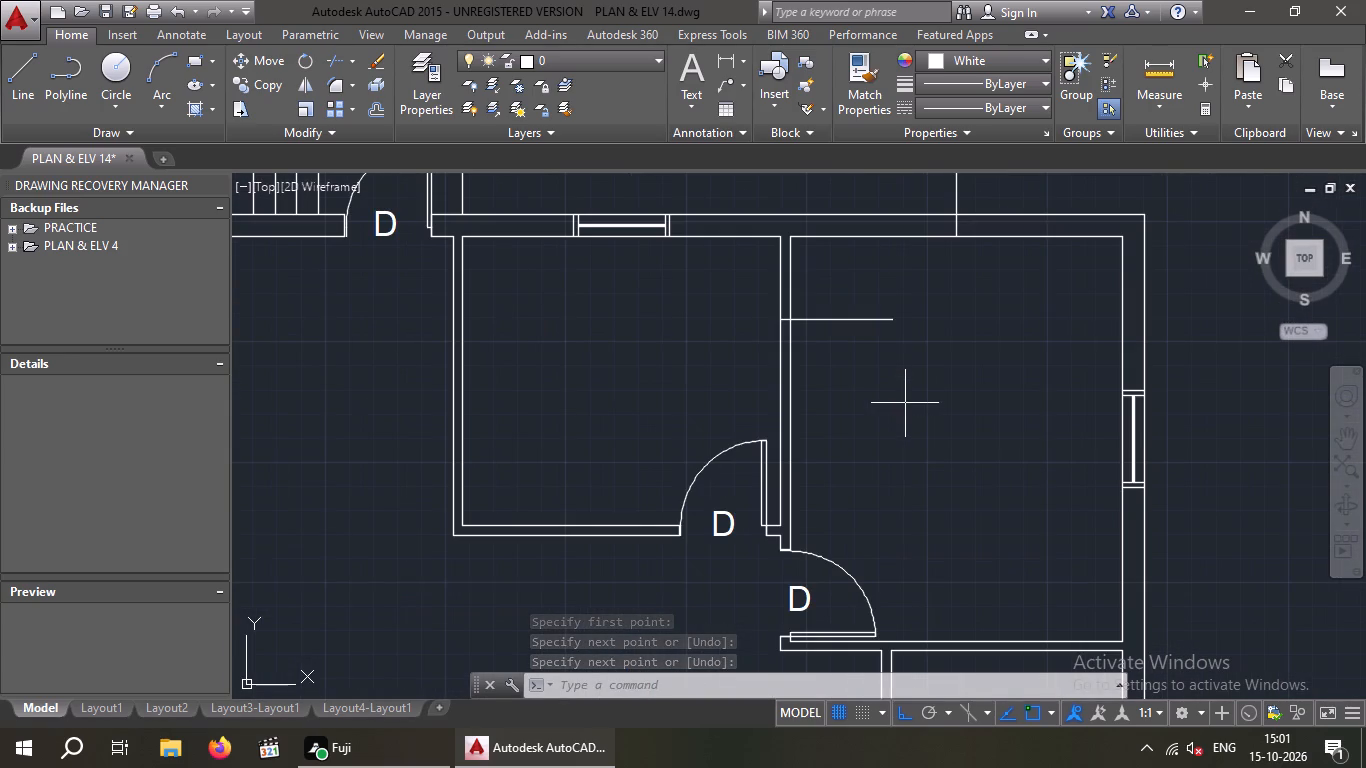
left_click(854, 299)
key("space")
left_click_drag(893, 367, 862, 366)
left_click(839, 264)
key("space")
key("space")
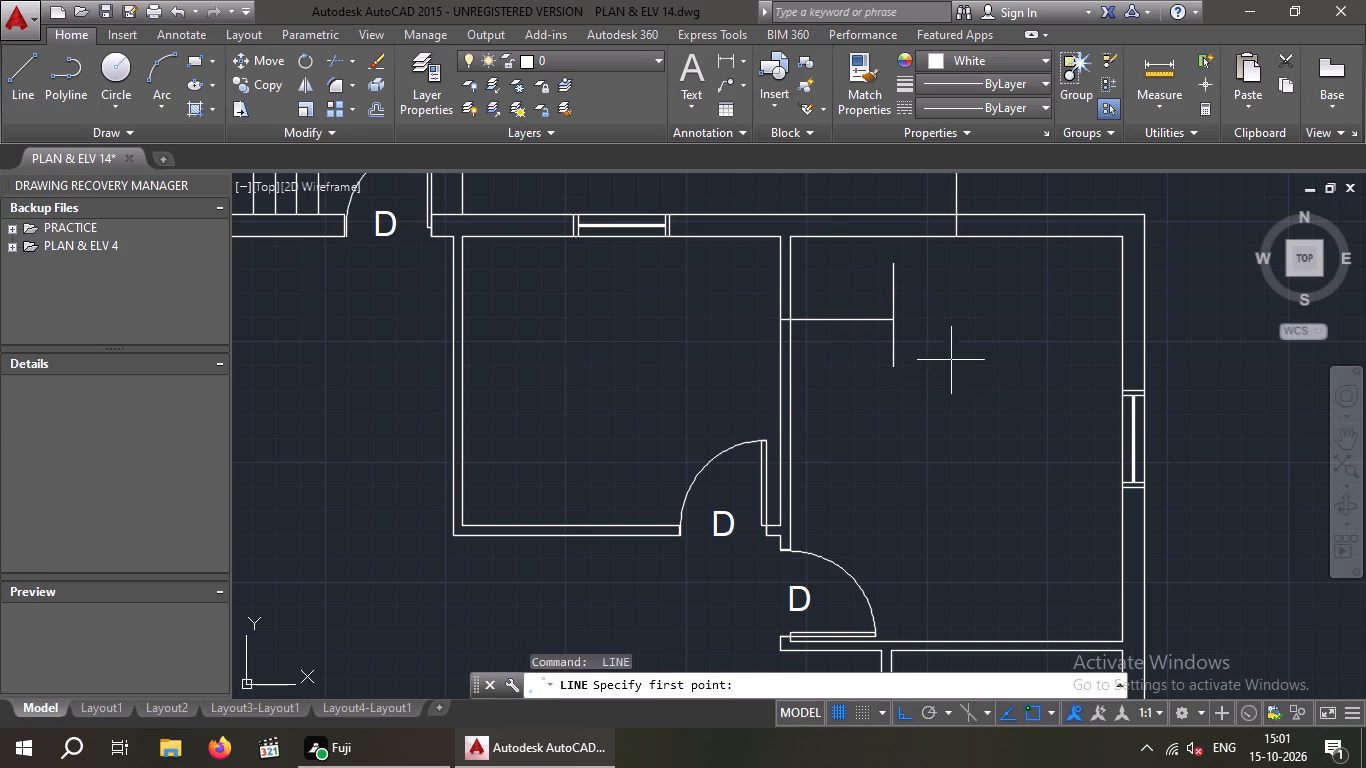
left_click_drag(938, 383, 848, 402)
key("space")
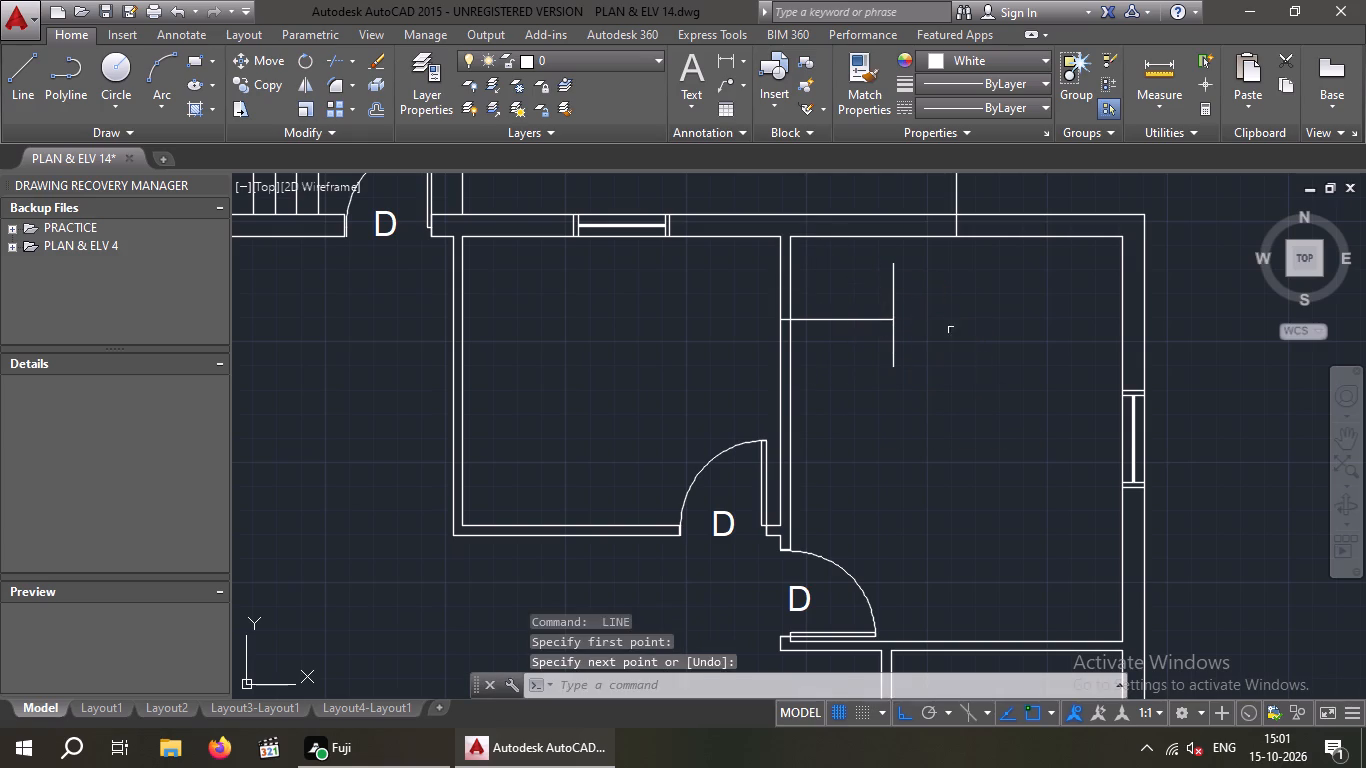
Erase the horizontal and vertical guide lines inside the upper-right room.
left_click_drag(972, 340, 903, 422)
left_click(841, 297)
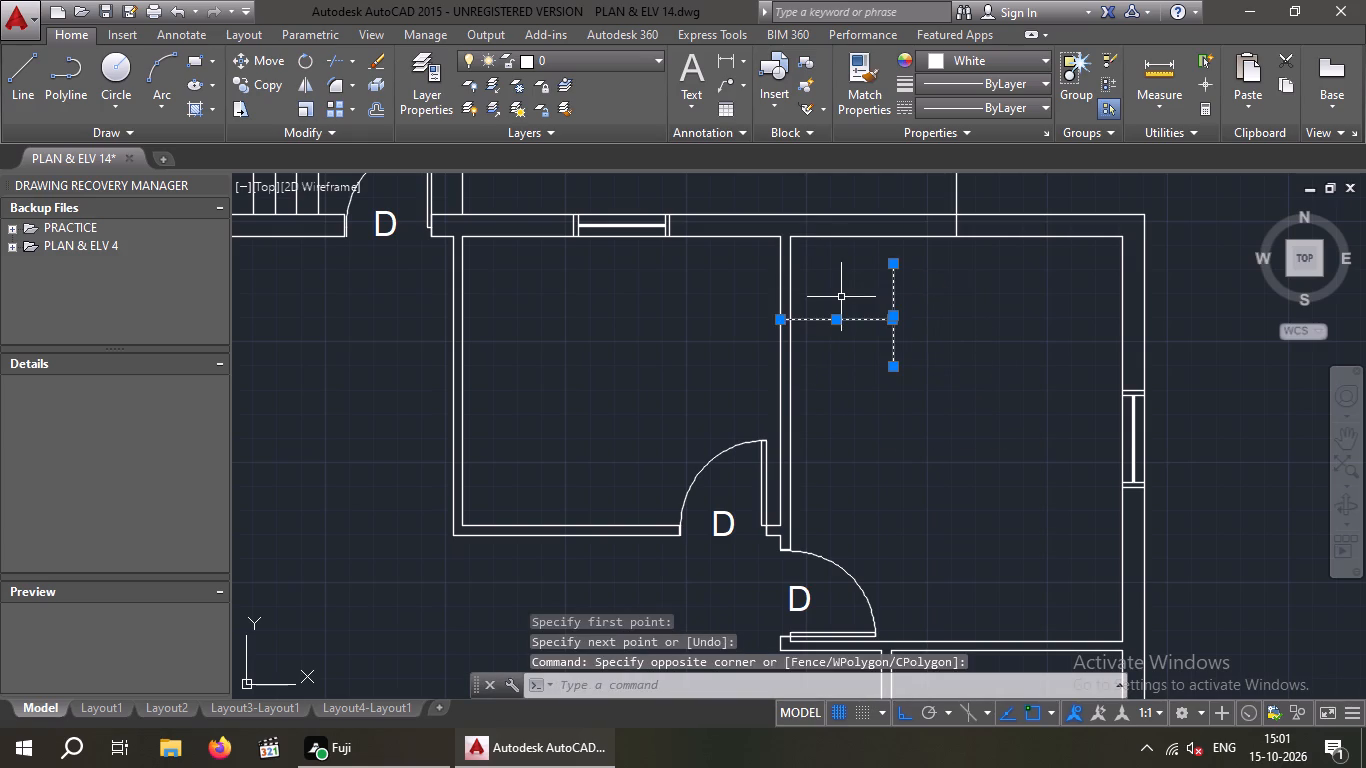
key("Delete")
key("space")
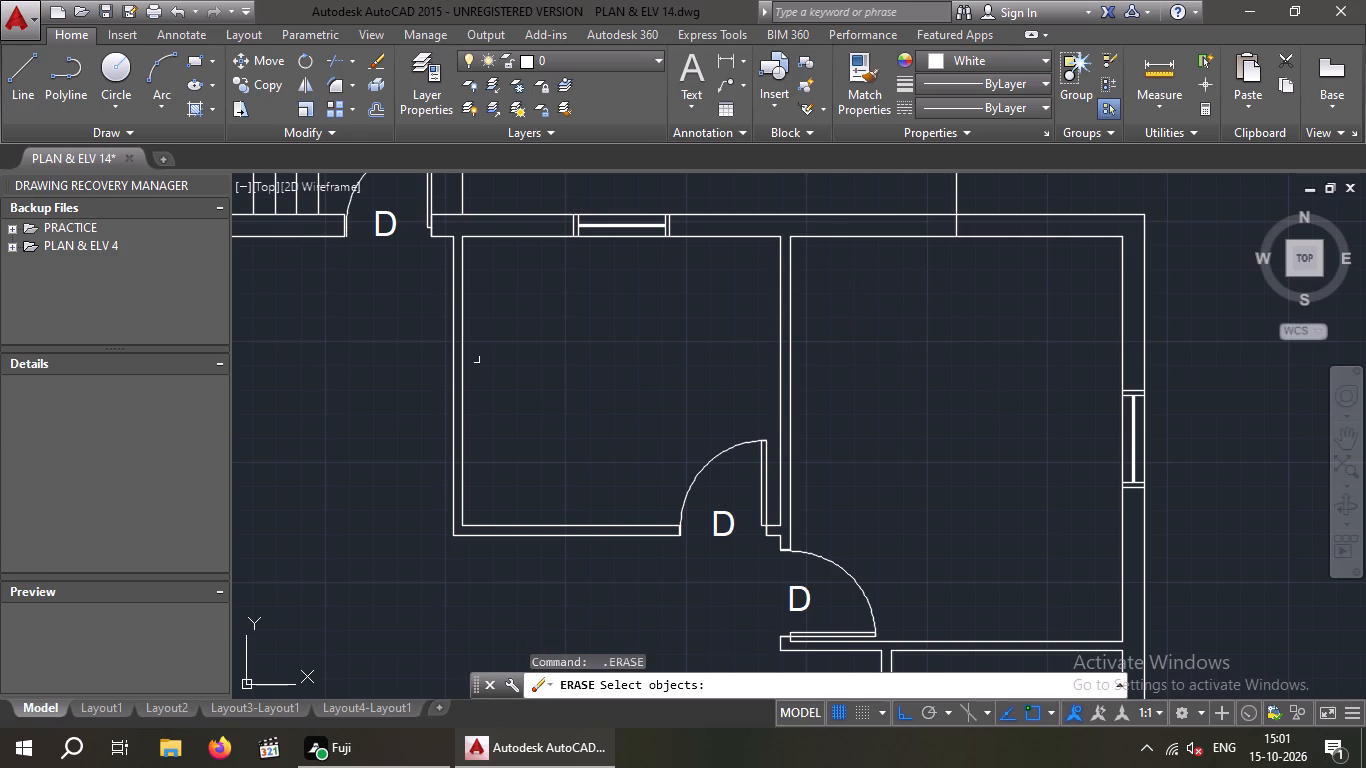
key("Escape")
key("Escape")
Draw a horizontal guide line from the midpoint of the upper-middle room's left wall outward into the hall.
key("l")
key("Return")
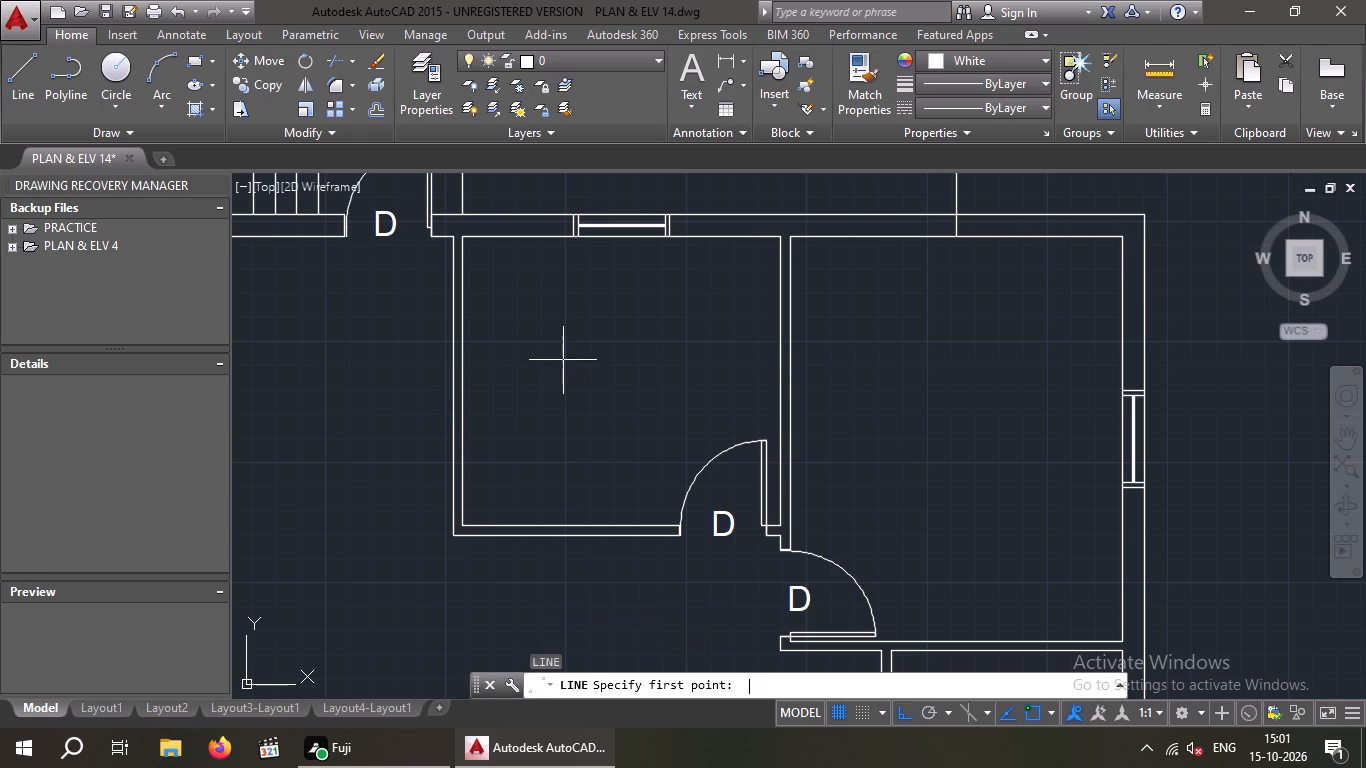
scroll(467, 380, "up", 2)
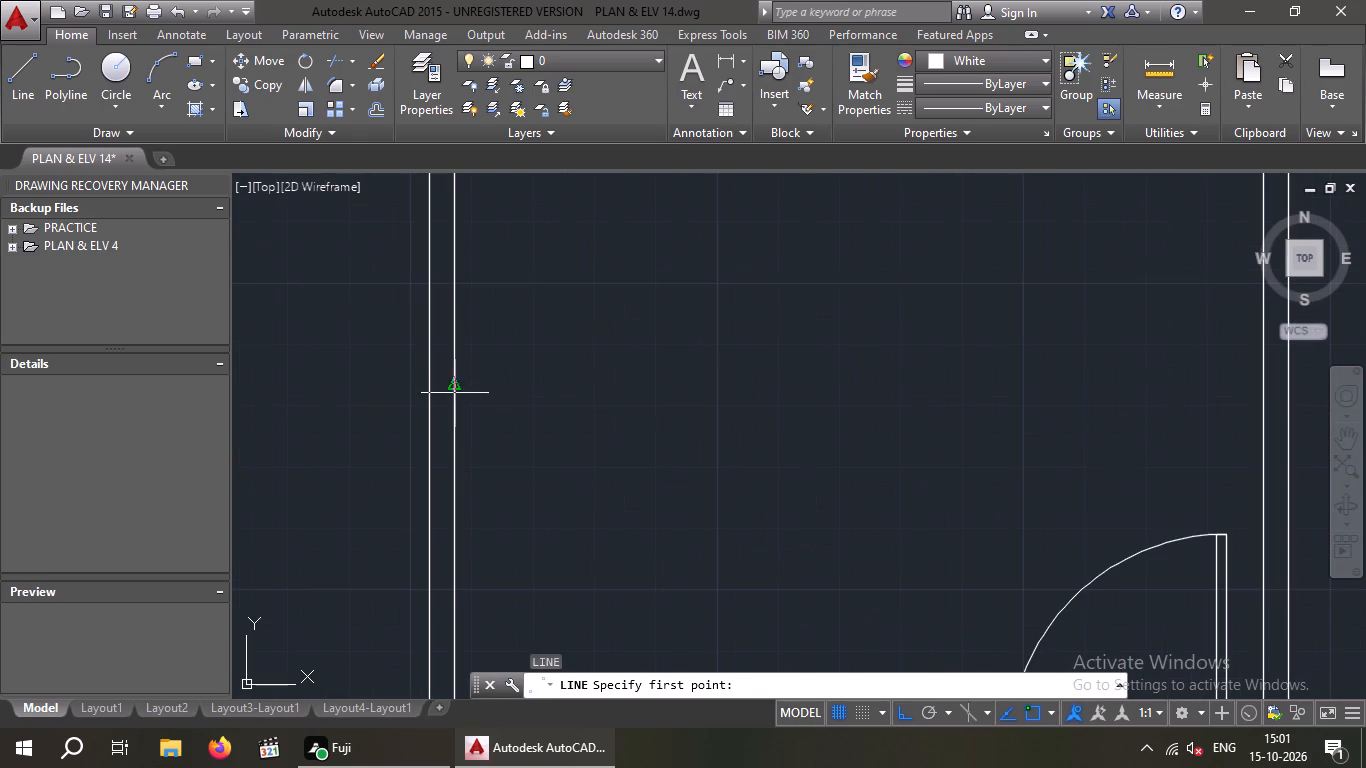
left_click(453, 382)
middle_click_drag(271, 360, 470, 336)
scroll(474, 338, "down", 1)
left_click(422, 345)
key("space")
Copy the bed from the reference plan's 12'X11' bedroom to the upper-right room, its head-end midpoint on the top wall's vertical guide line.
scroll(433, 345, "down", 3)
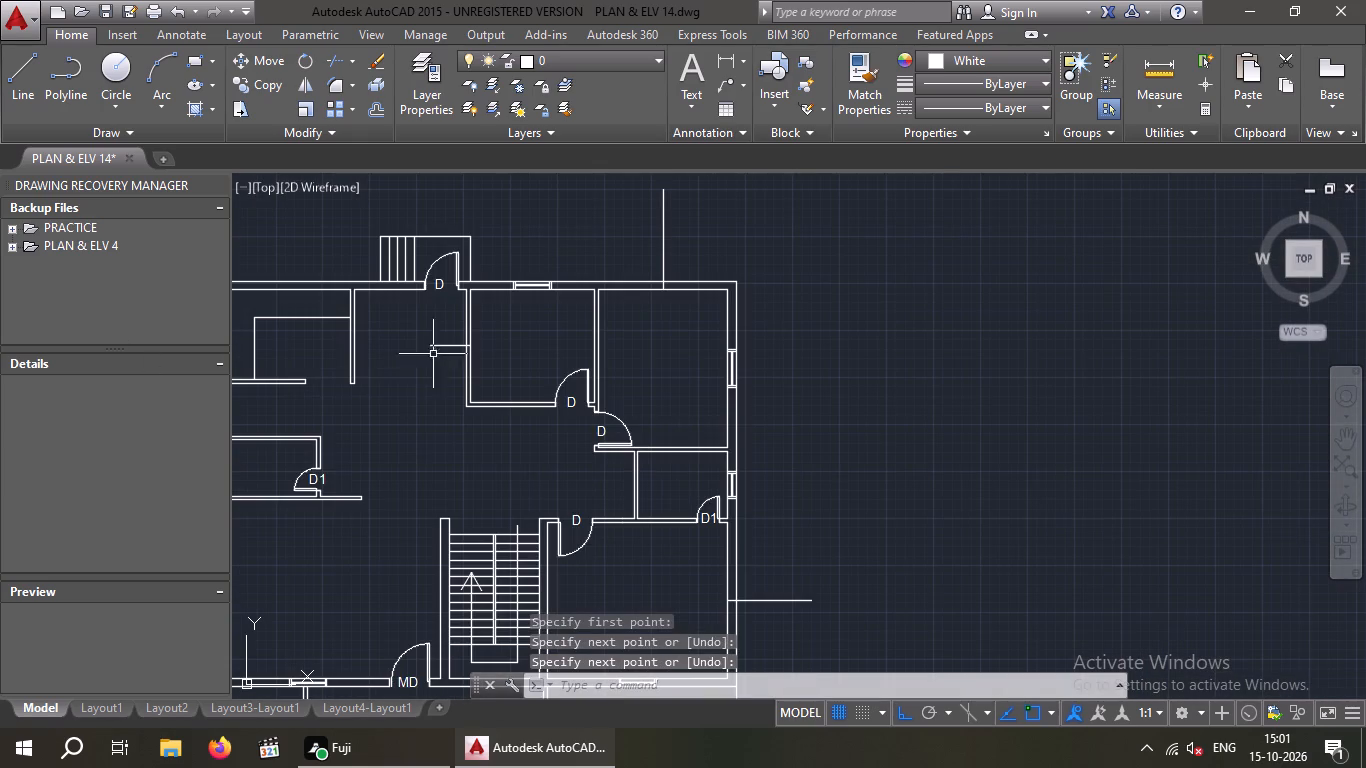
scroll(419, 408, "down", 2)
middle_click_drag(431, 407, 488, 386)
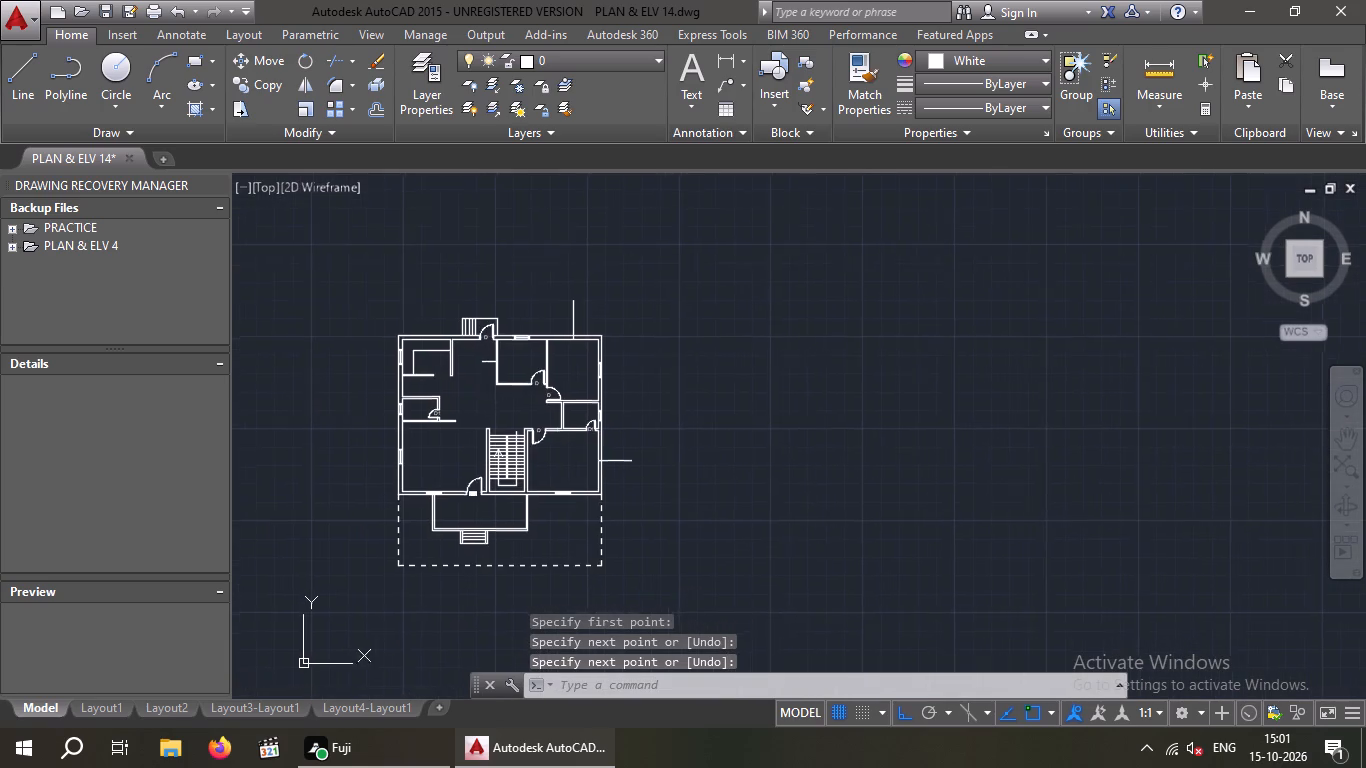
middle_click_drag(488, 386, 490, 388)
scroll(472, 404, "down", 1)
middle_click_drag(472, 406, 560, 372)
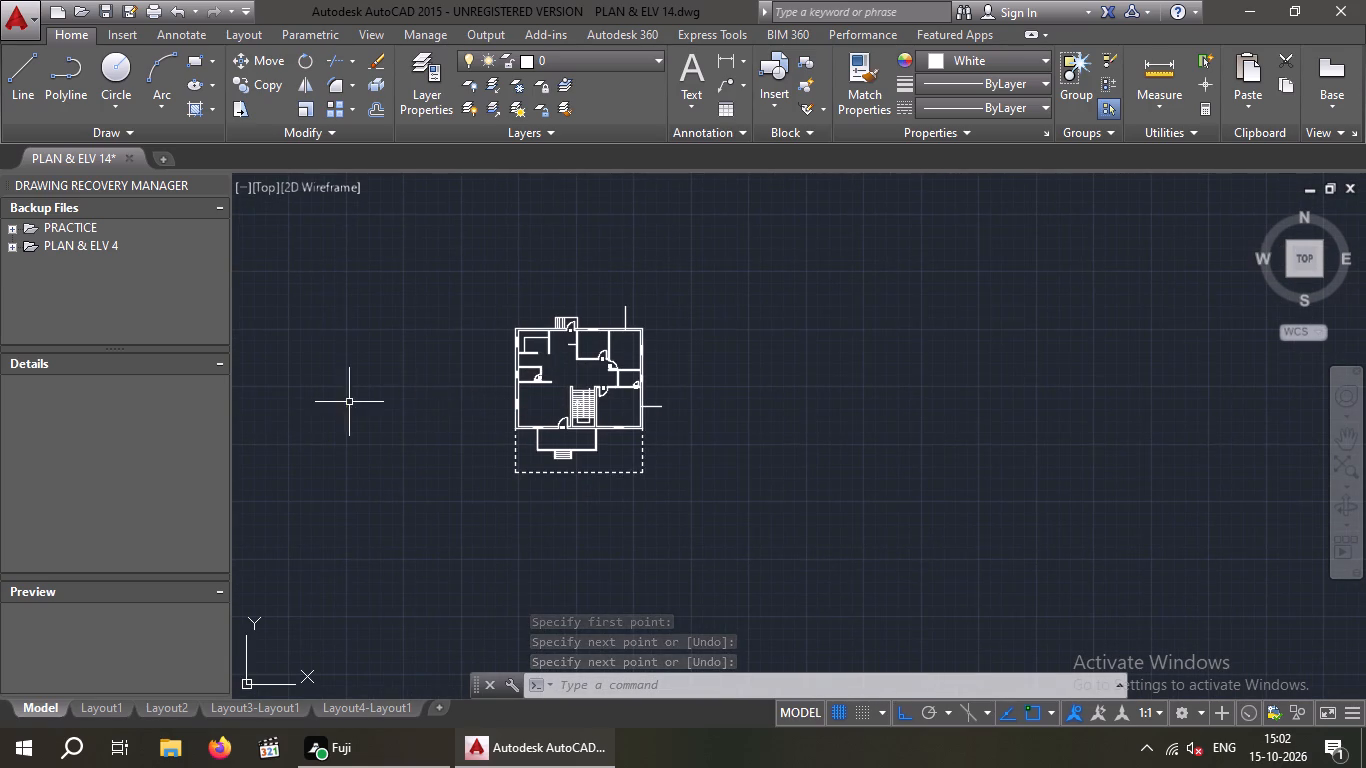
middle_click_drag(353, 401, 539, 364)
scroll(369, 296, "up", 3)
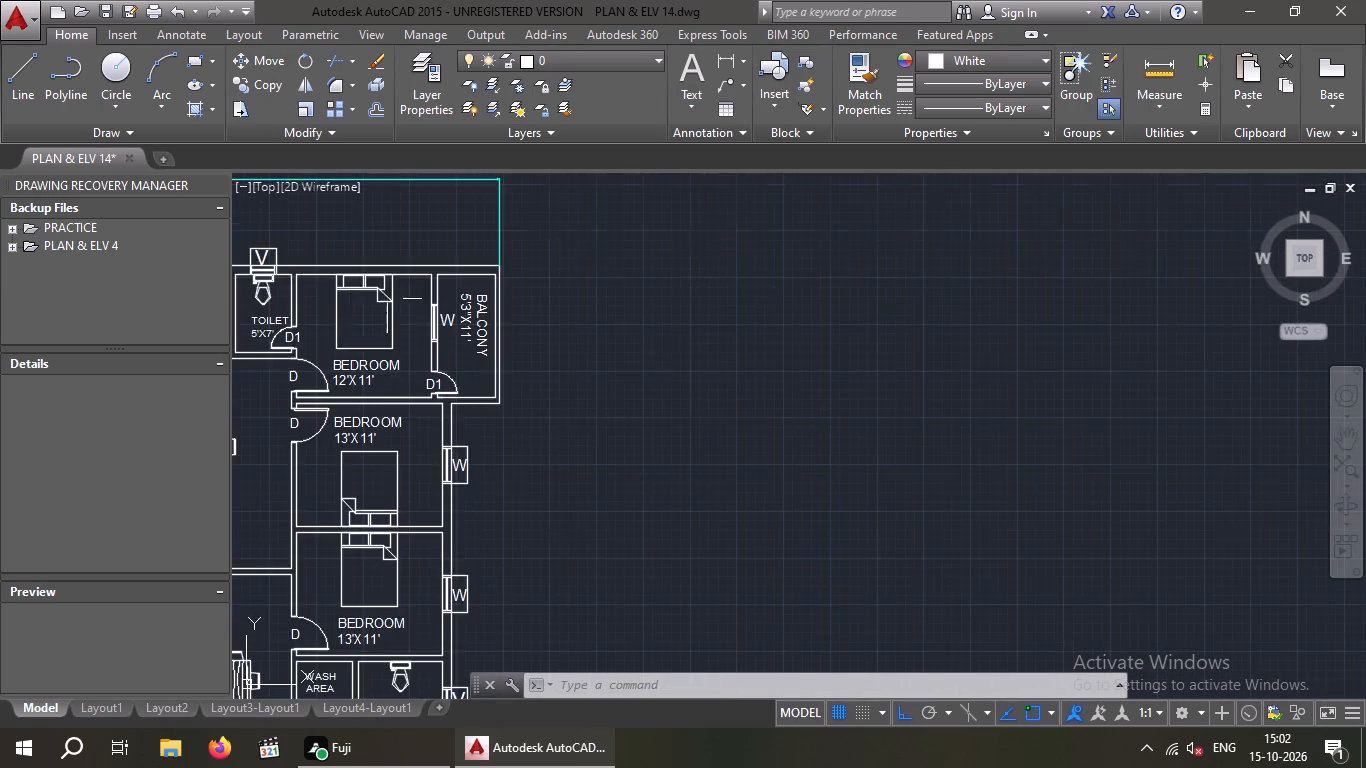
scroll(393, 302, "up", 2)
left_click_drag(407, 288, 357, 322)
left_click(319, 322)
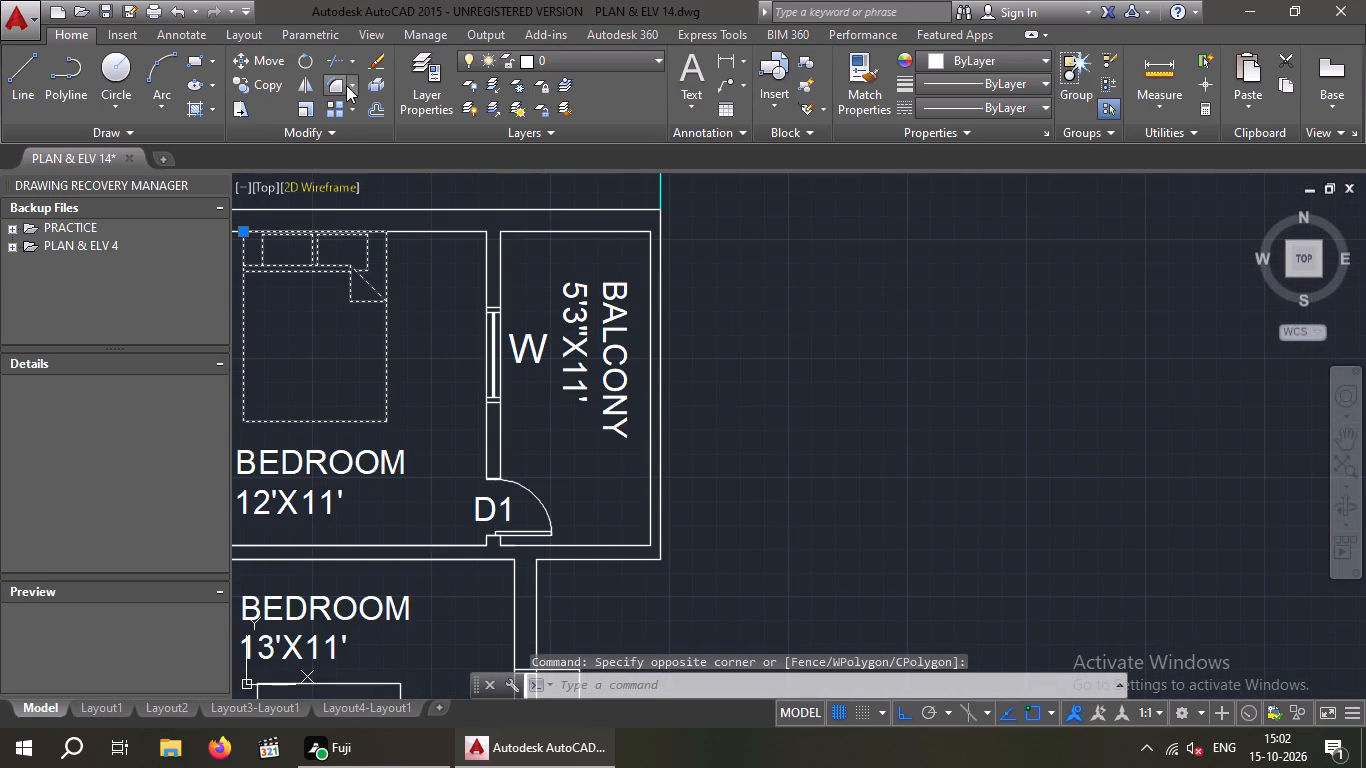
left_click(272, 85)
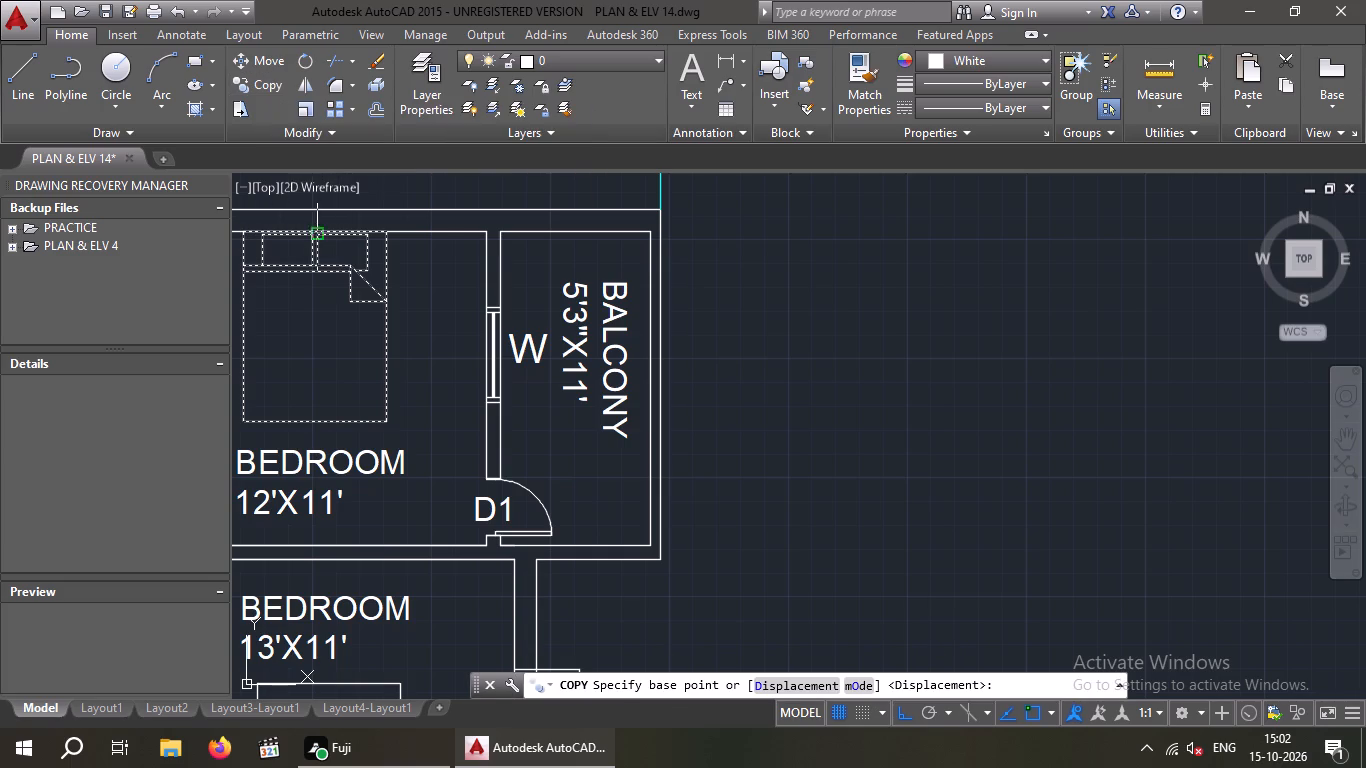
scroll(316, 237, "up", 3)
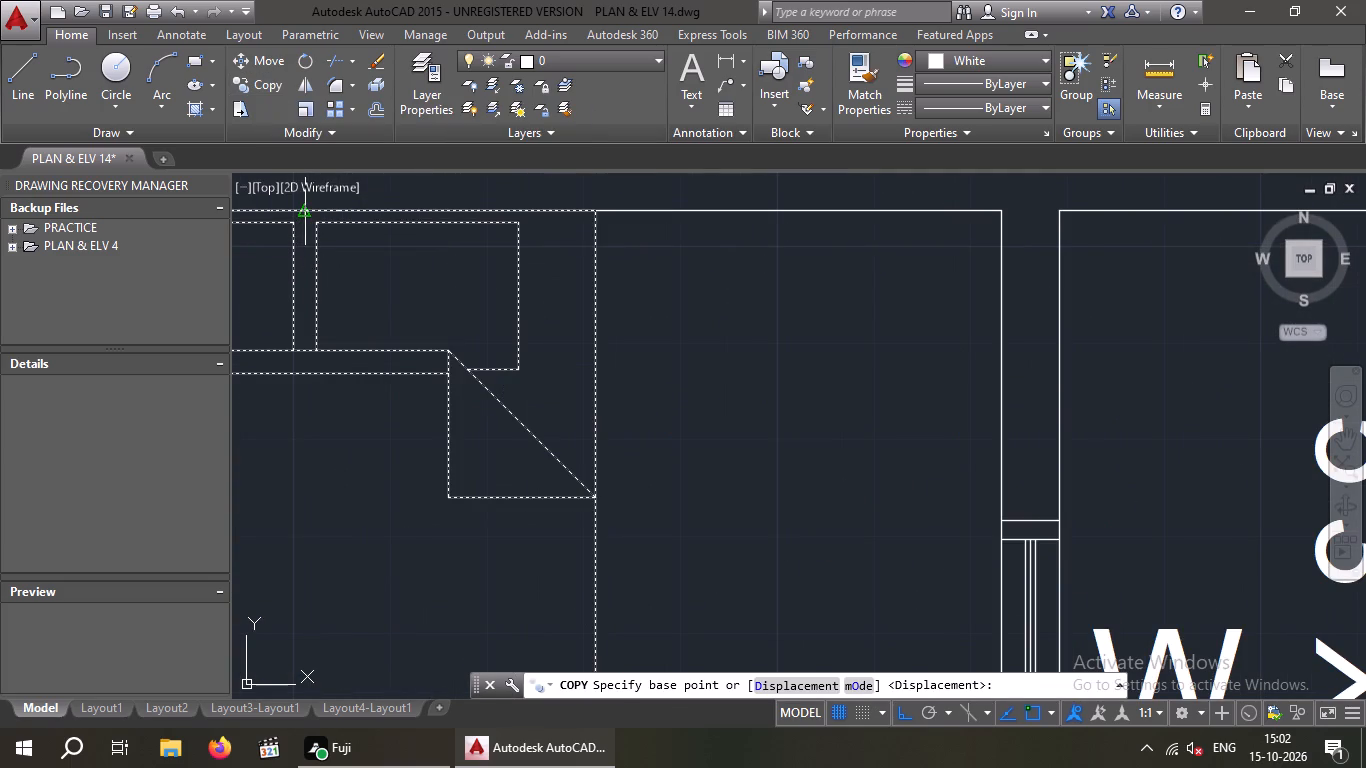
left_click_drag(303, 209, 308, 218)
scroll(343, 257, "down", 5)
scroll(539, 285, "down", 4)
middle_click_drag(642, 291, 385, 323)
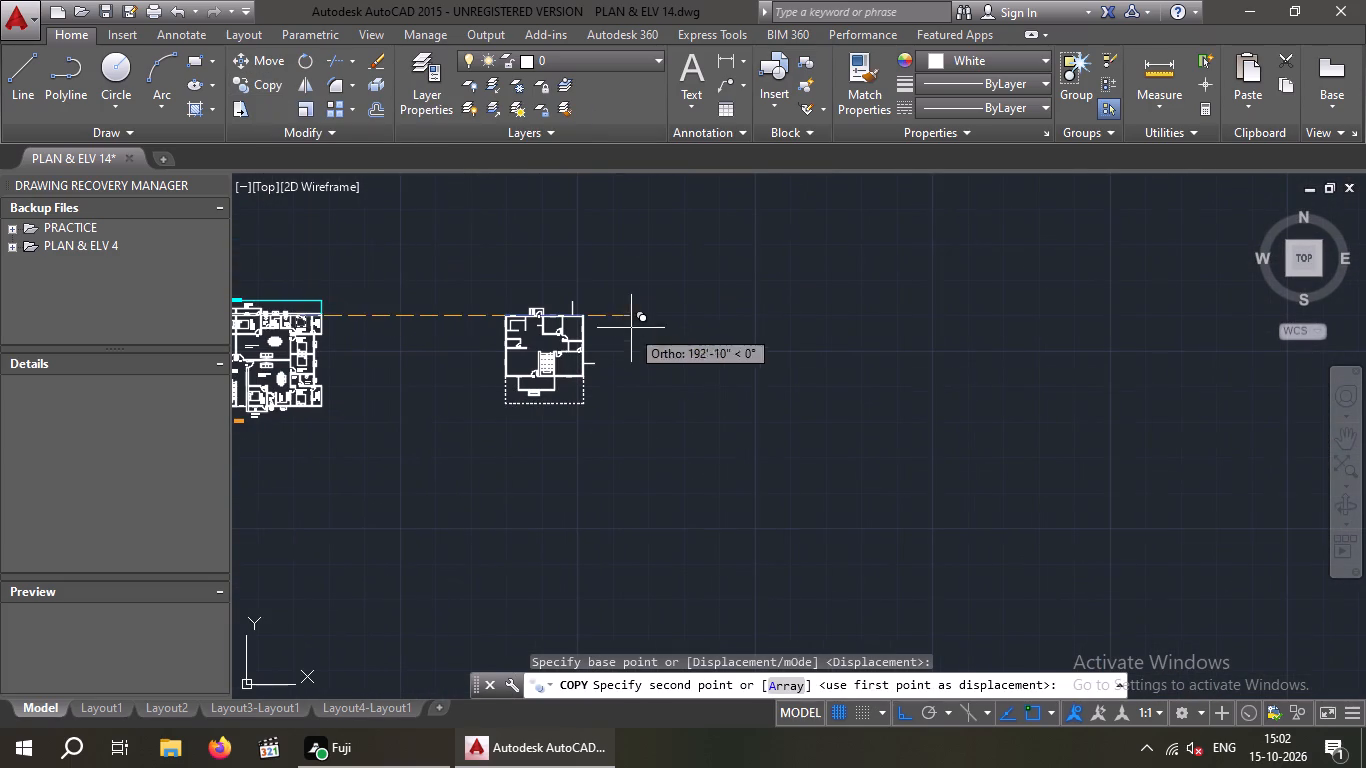
left_click(902, 716)
scroll(559, 317, "up", 5)
scroll(671, 308, "up", 2)
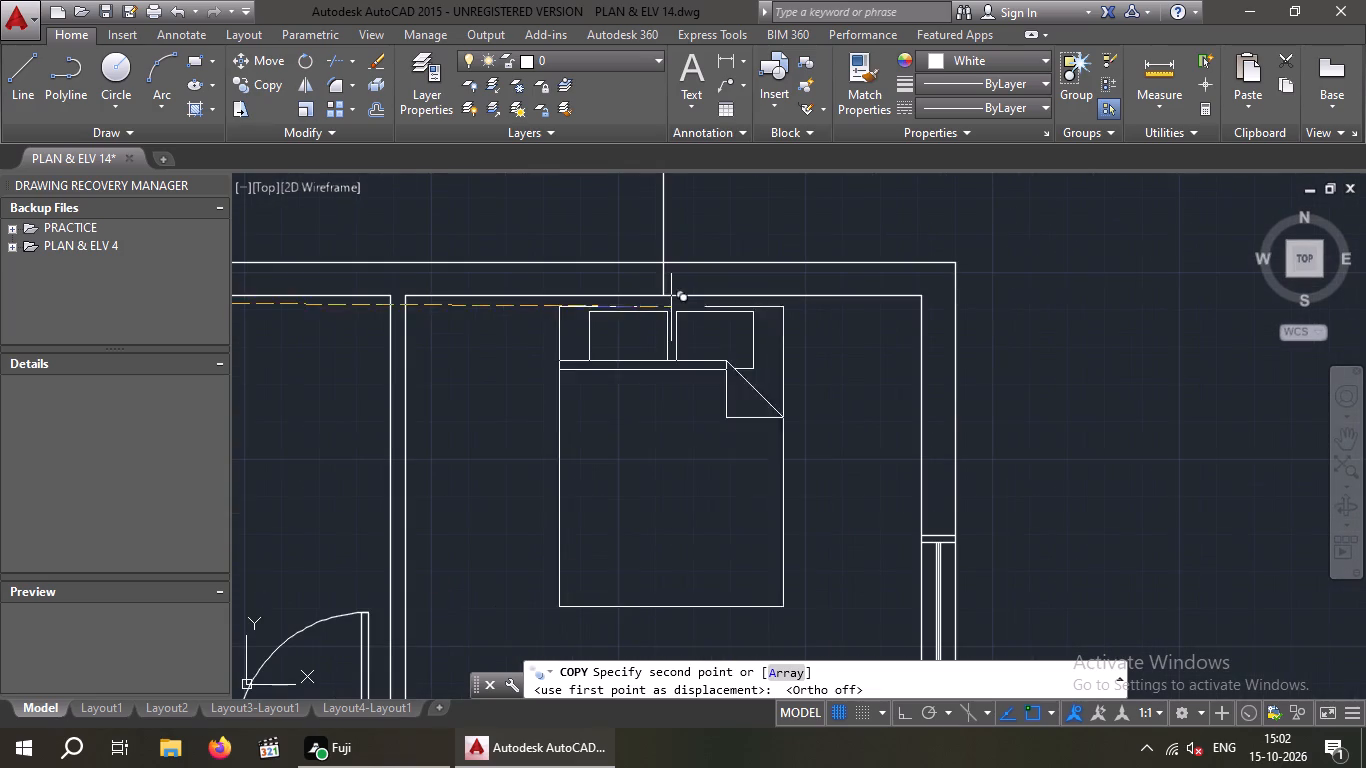
left_click(665, 292)
scroll(664, 309, "down", 3)
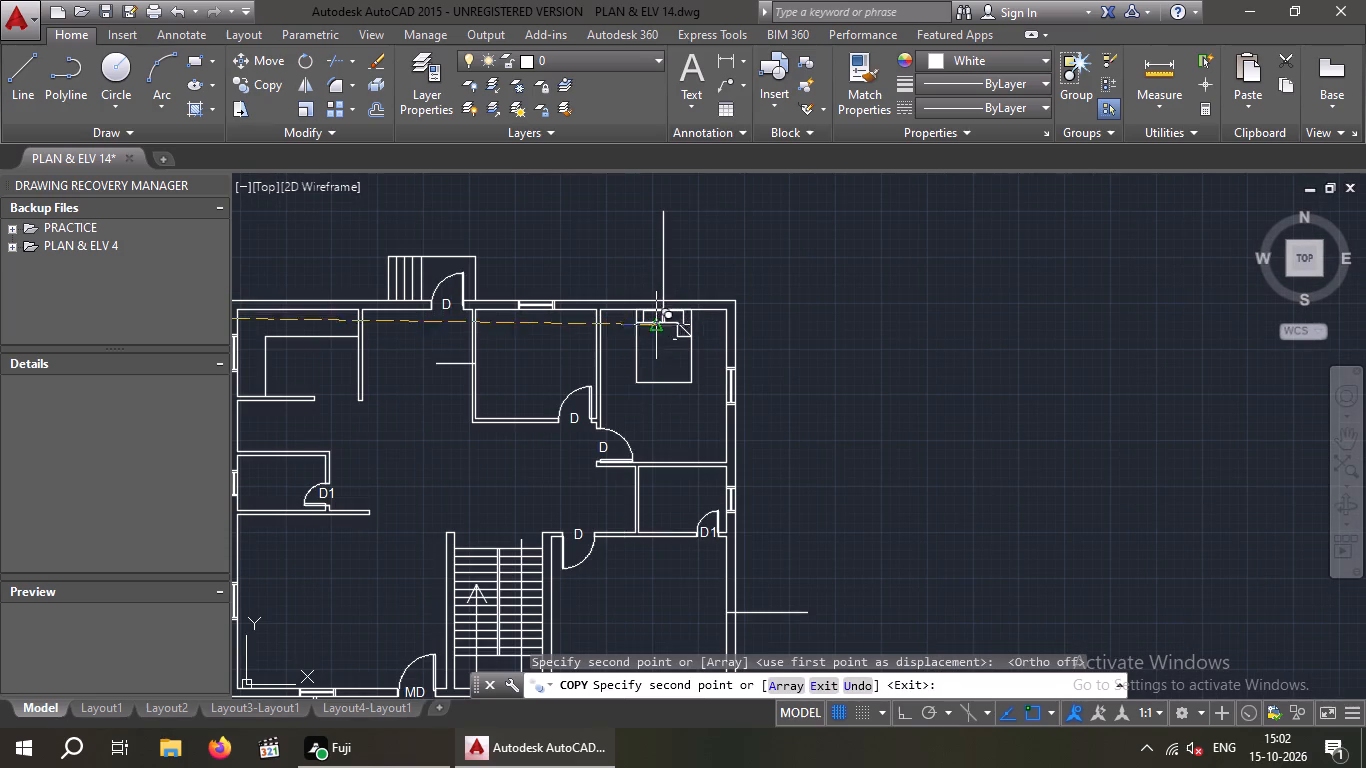
key("Escape")
Copy the bed from the reference plan's 11'X11' bedroom beside the gate to the upper-middle room, its head-end midpoint on the left wall's guide line.
scroll(672, 359, "down", 2)
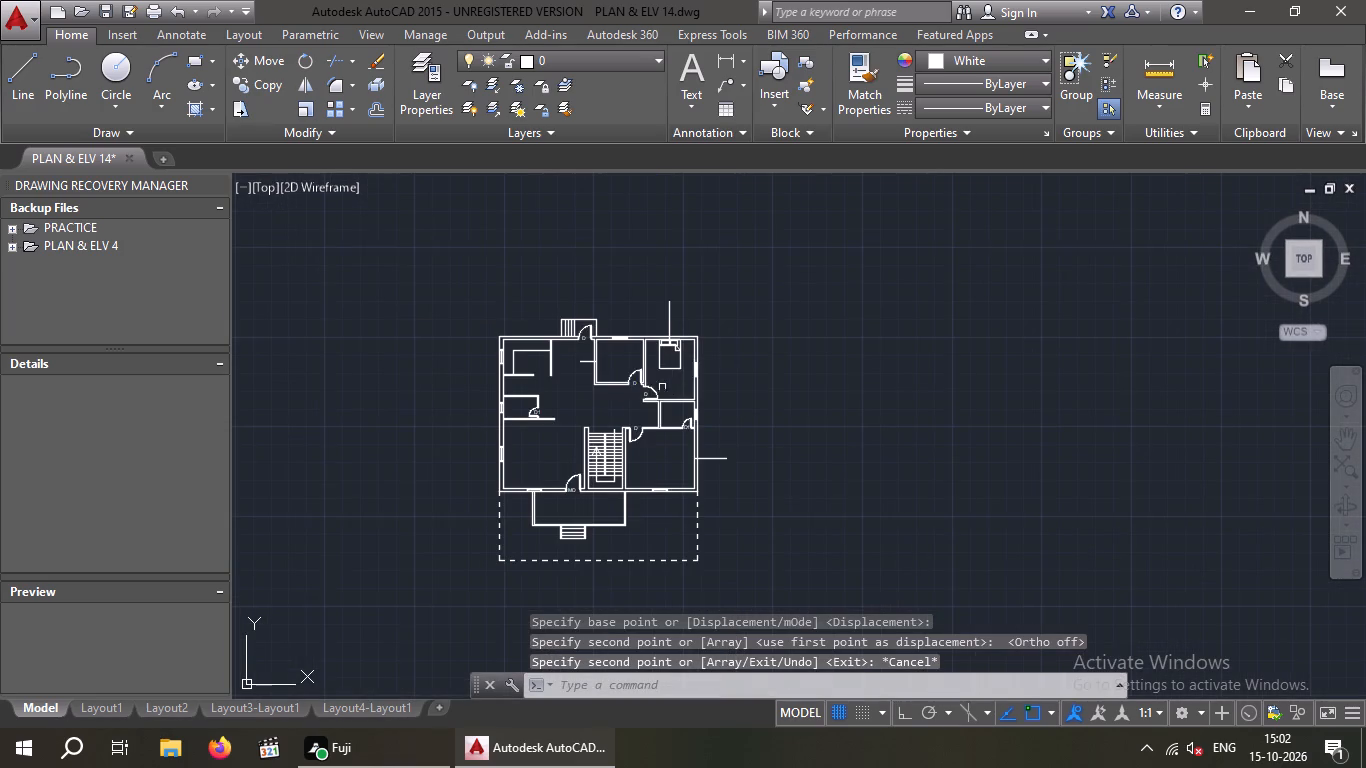
middle_click_drag(657, 398, 674, 333)
scroll(668, 331, "down", 2)
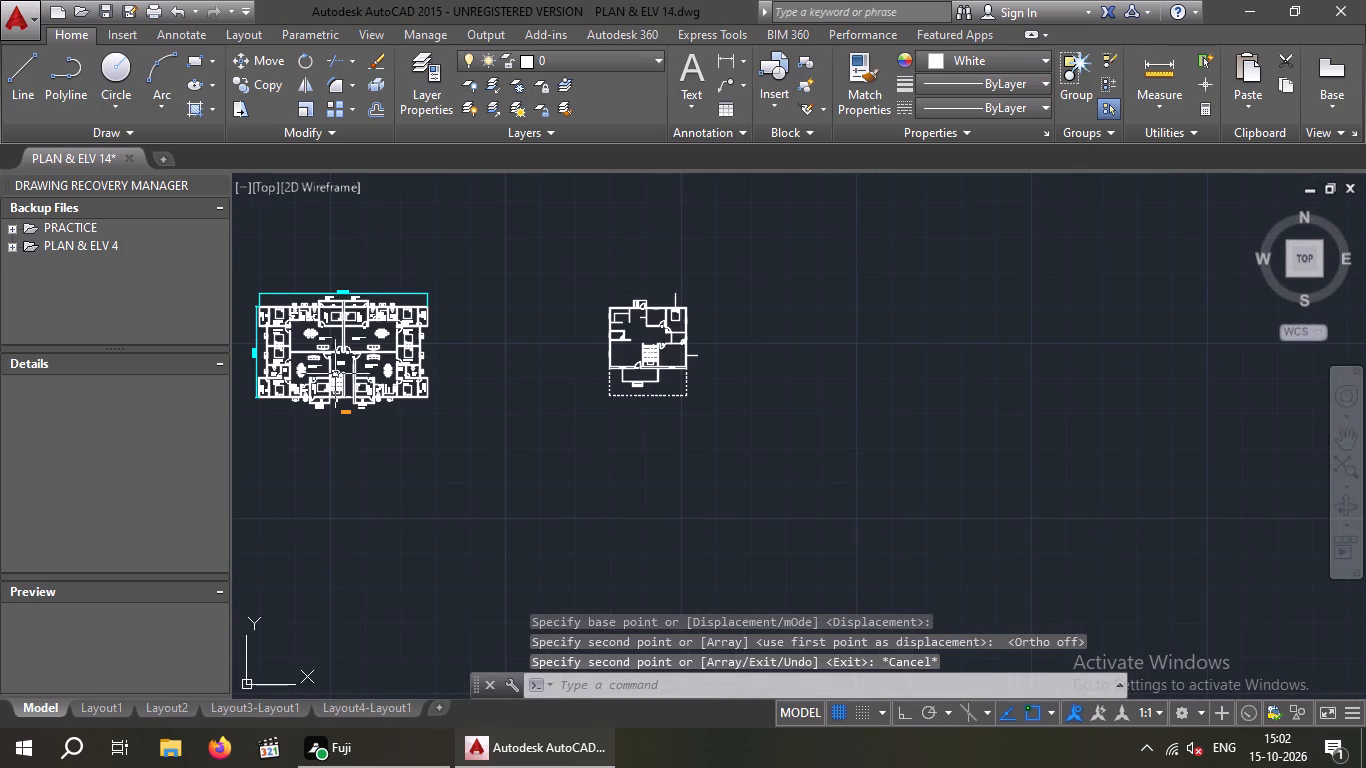
scroll(350, 371, "up", 3)
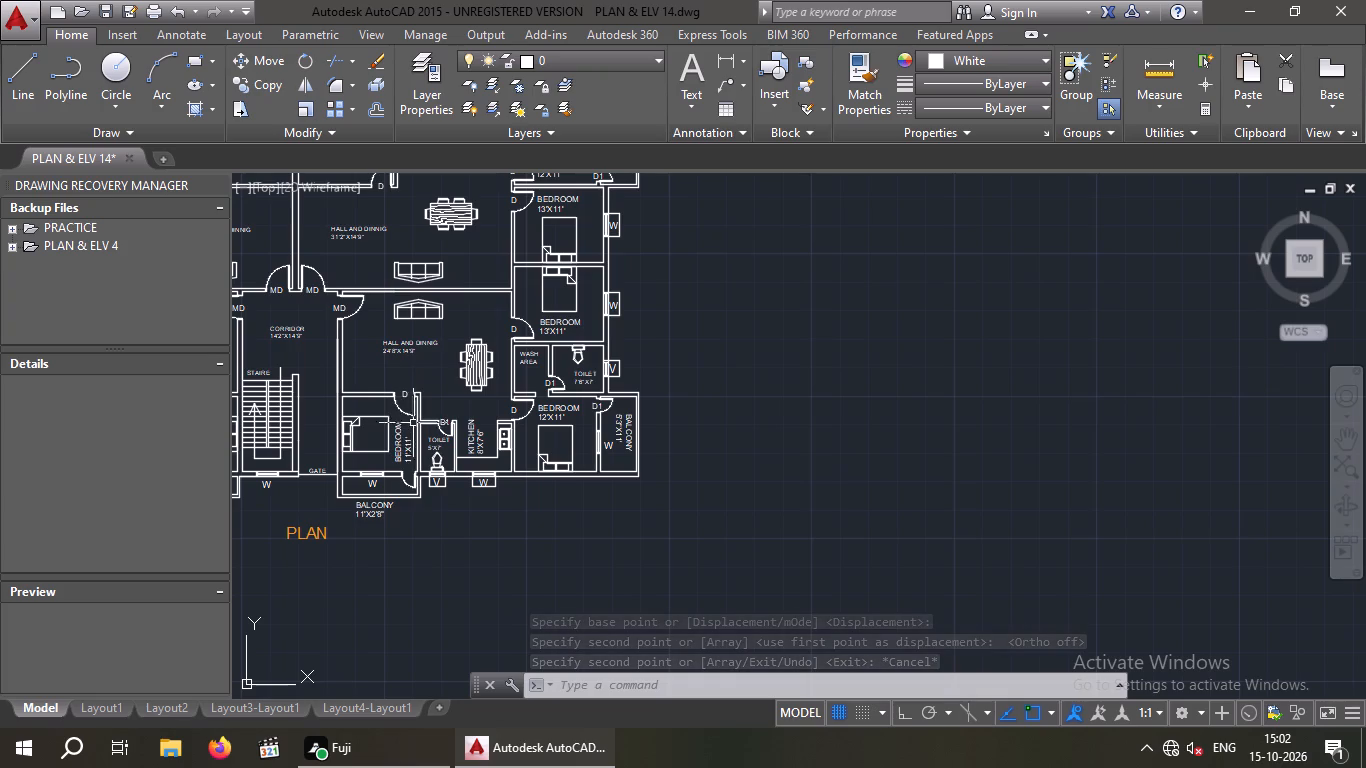
scroll(383, 435, "up", 2)
left_click_drag(367, 490, 338, 447)
left_click(329, 361)
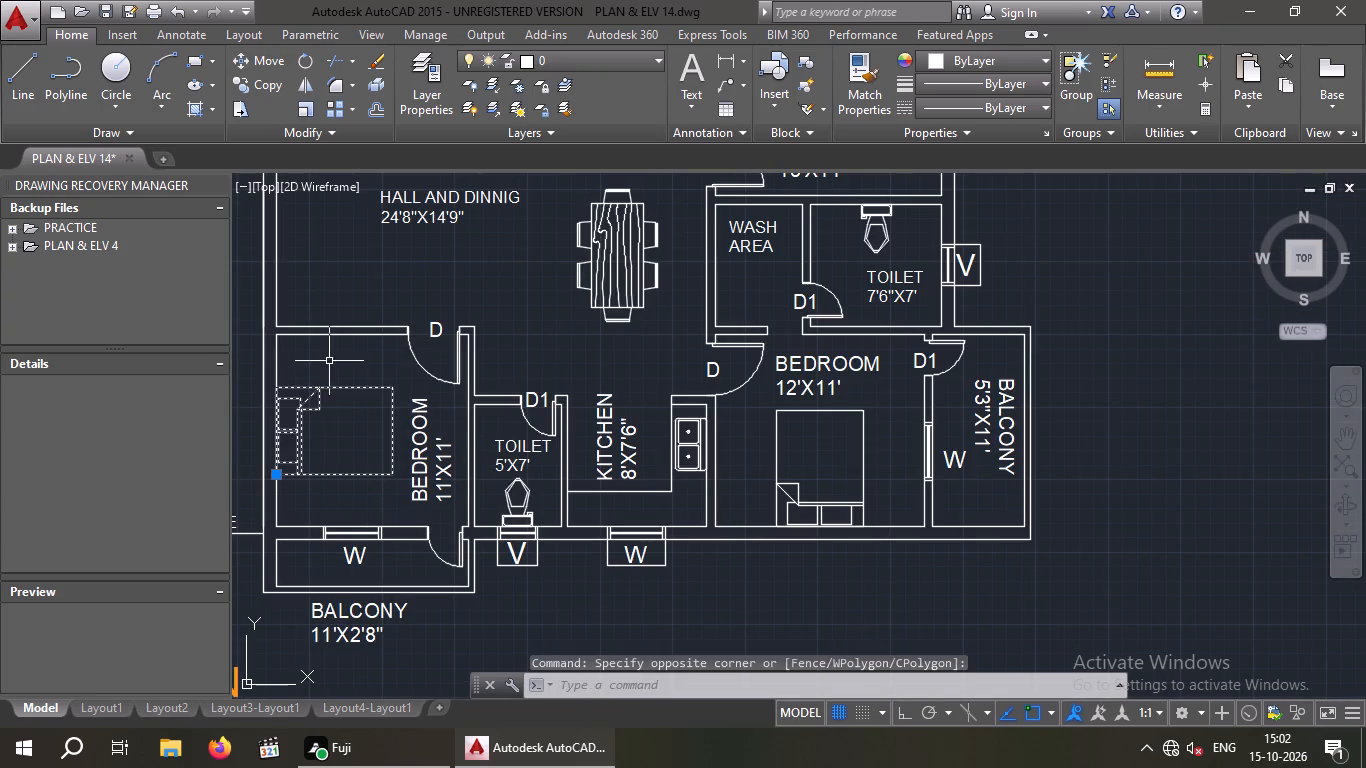
left_click(265, 86)
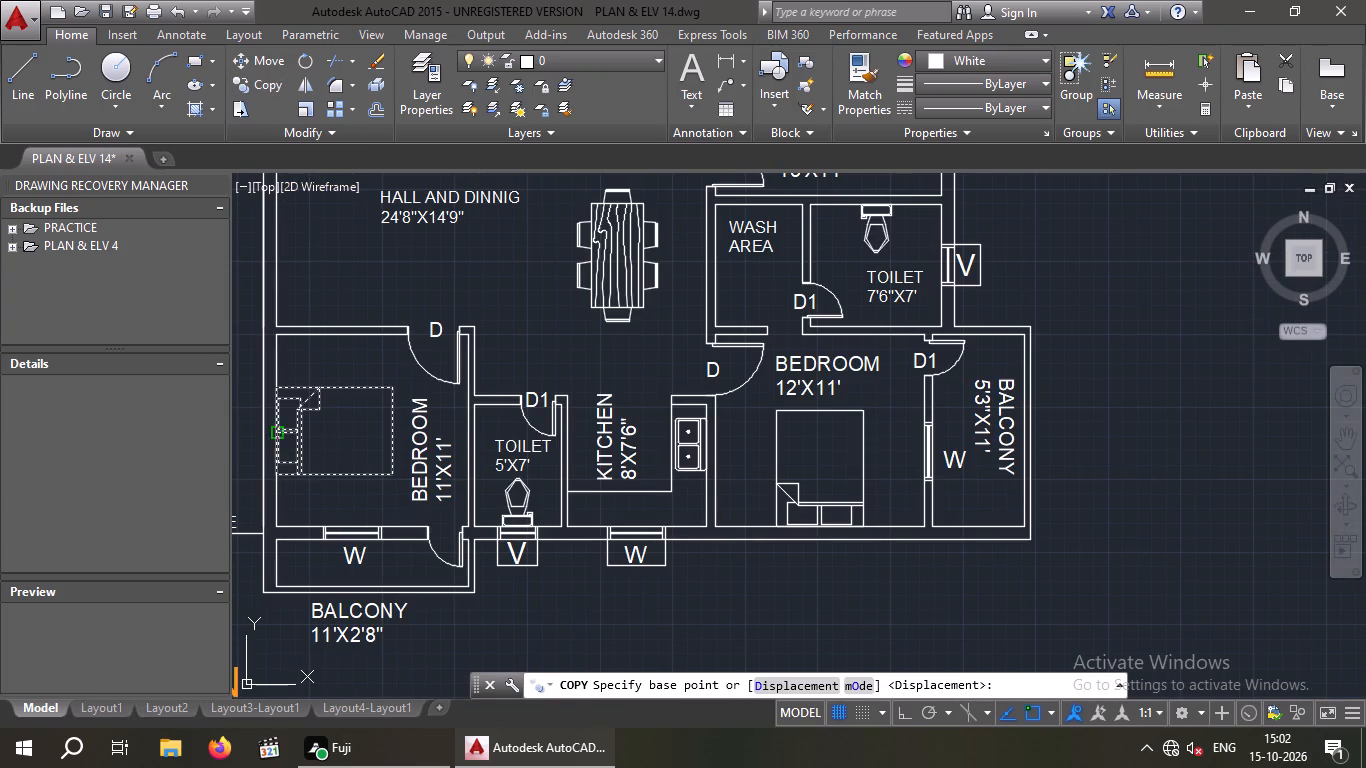
scroll(279, 430, "up", 4)
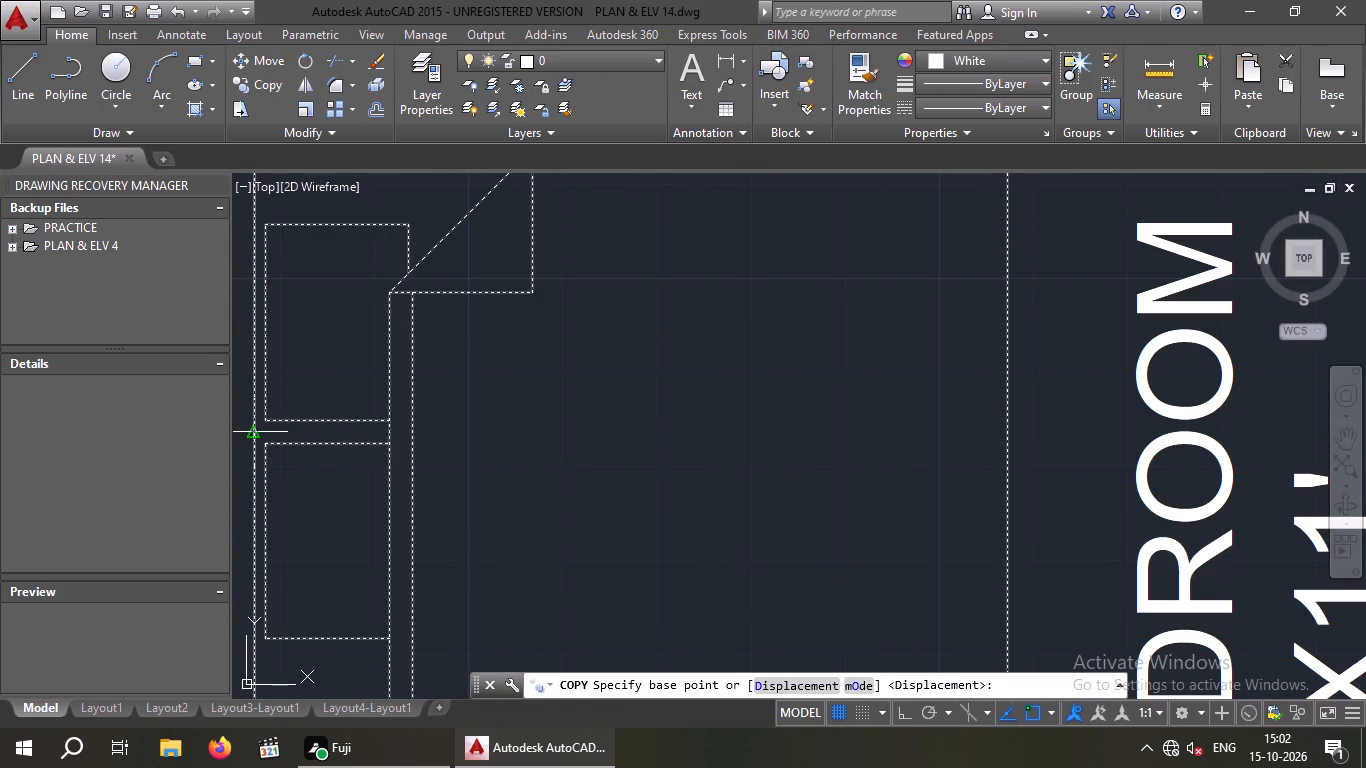
left_click(255, 429)
scroll(374, 402, "down", 6)
scroll(559, 363, "down", 5)
scroll(845, 358, "down", 3)
middle_click_drag(890, 324, 697, 402)
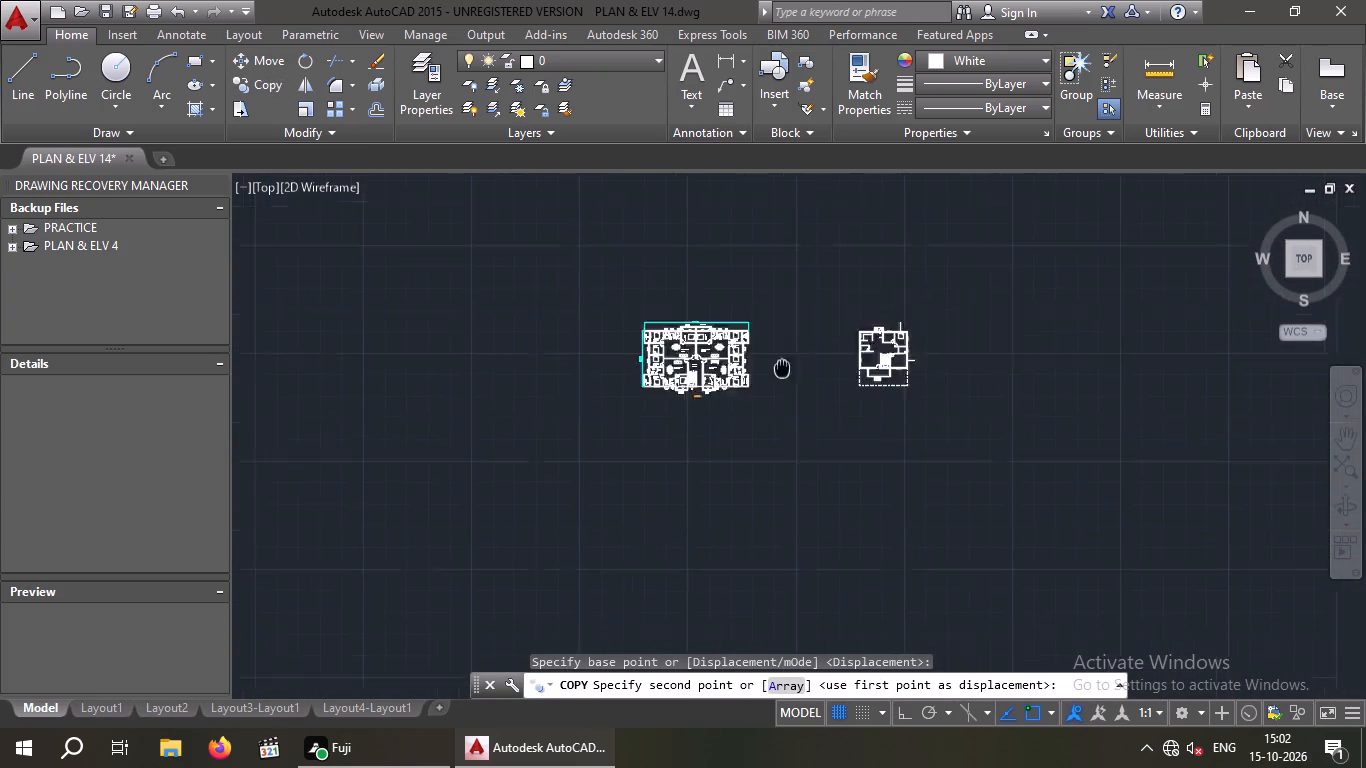
middle_click_drag(697, 402, 535, 421)
scroll(693, 409, "up", 3)
scroll(410, 358, "up", 4)
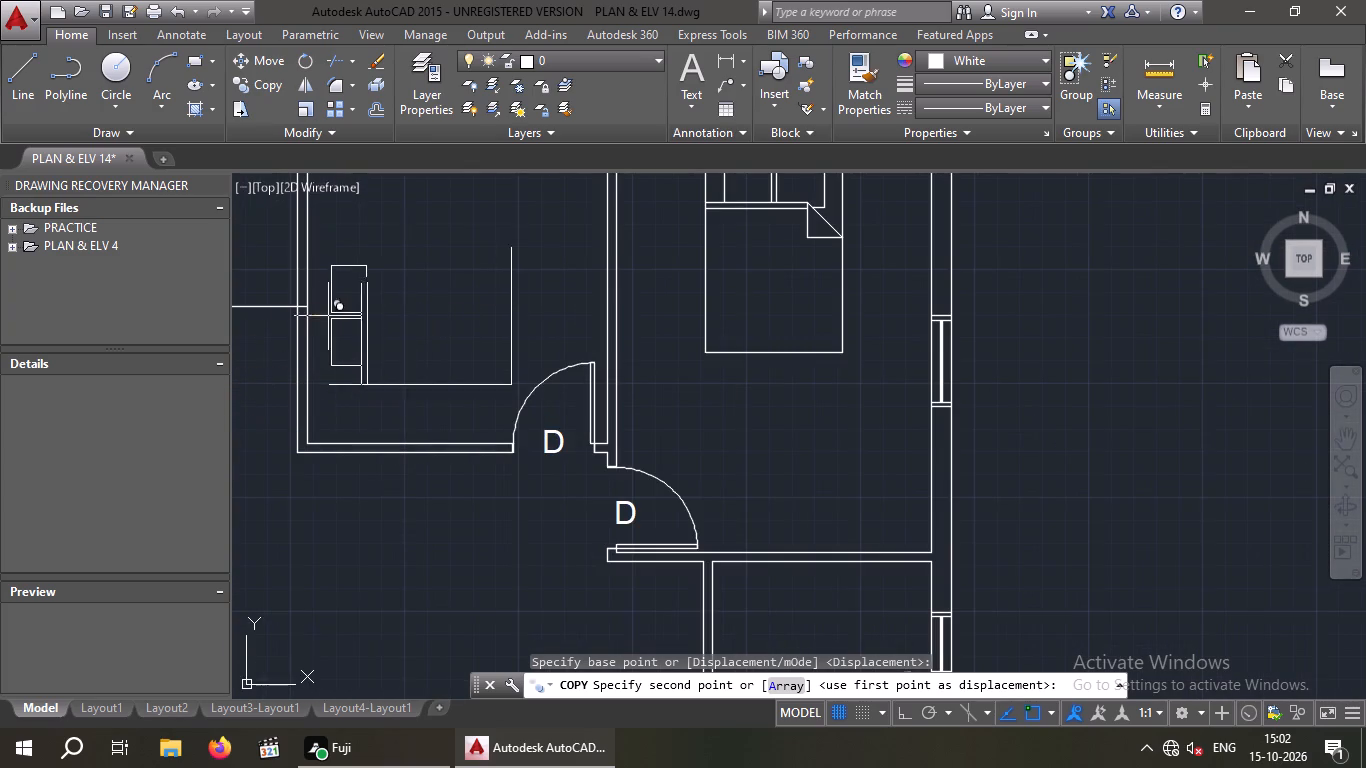
left_click(307, 305)
key("Escape")
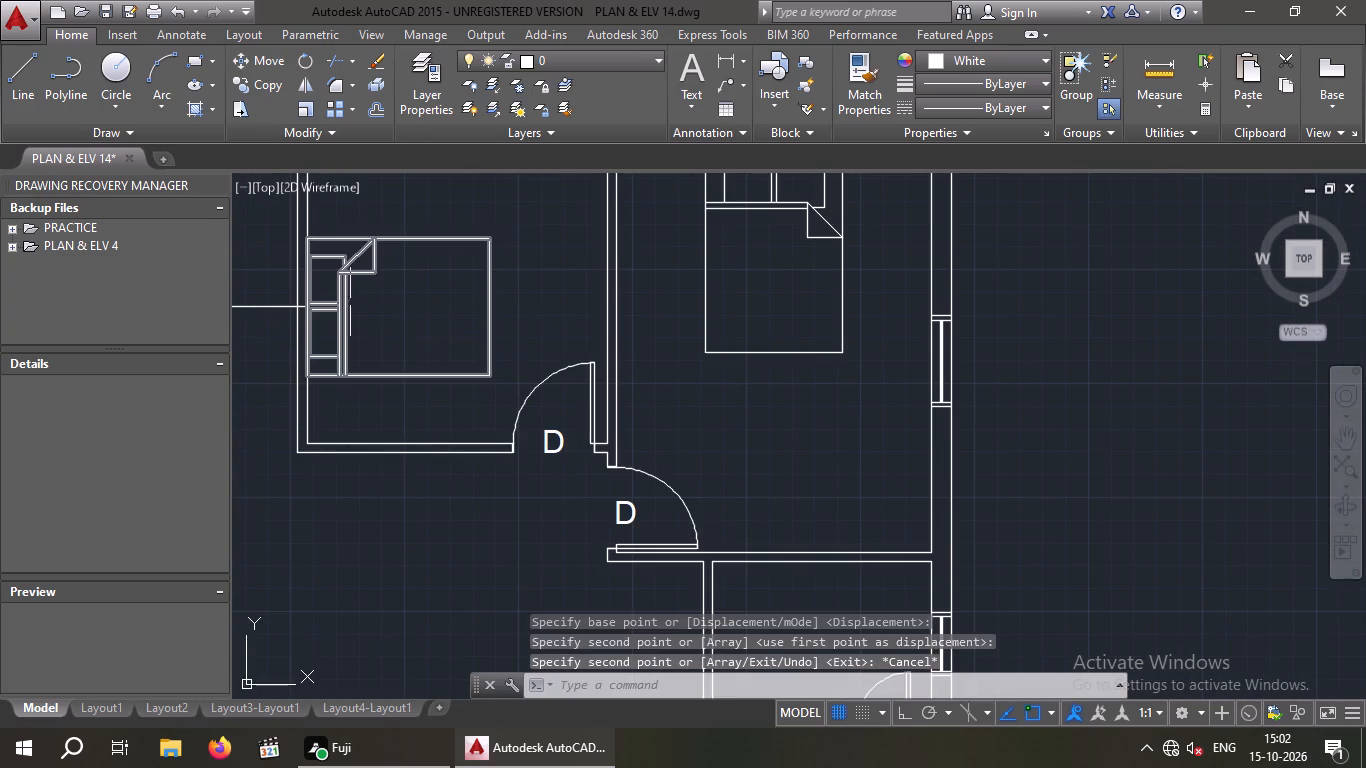
Copy the bed from the reference plan's 11'X11' bedroom beside the stairs to the lower-right room, its head-end midpoint on the right wall's guide line.
scroll(472, 276, "down", 3)
middle_click_drag(441, 333, 453, 262)
scroll(473, 253, "down", 3)
middle_click_drag(403, 319, 685, 311)
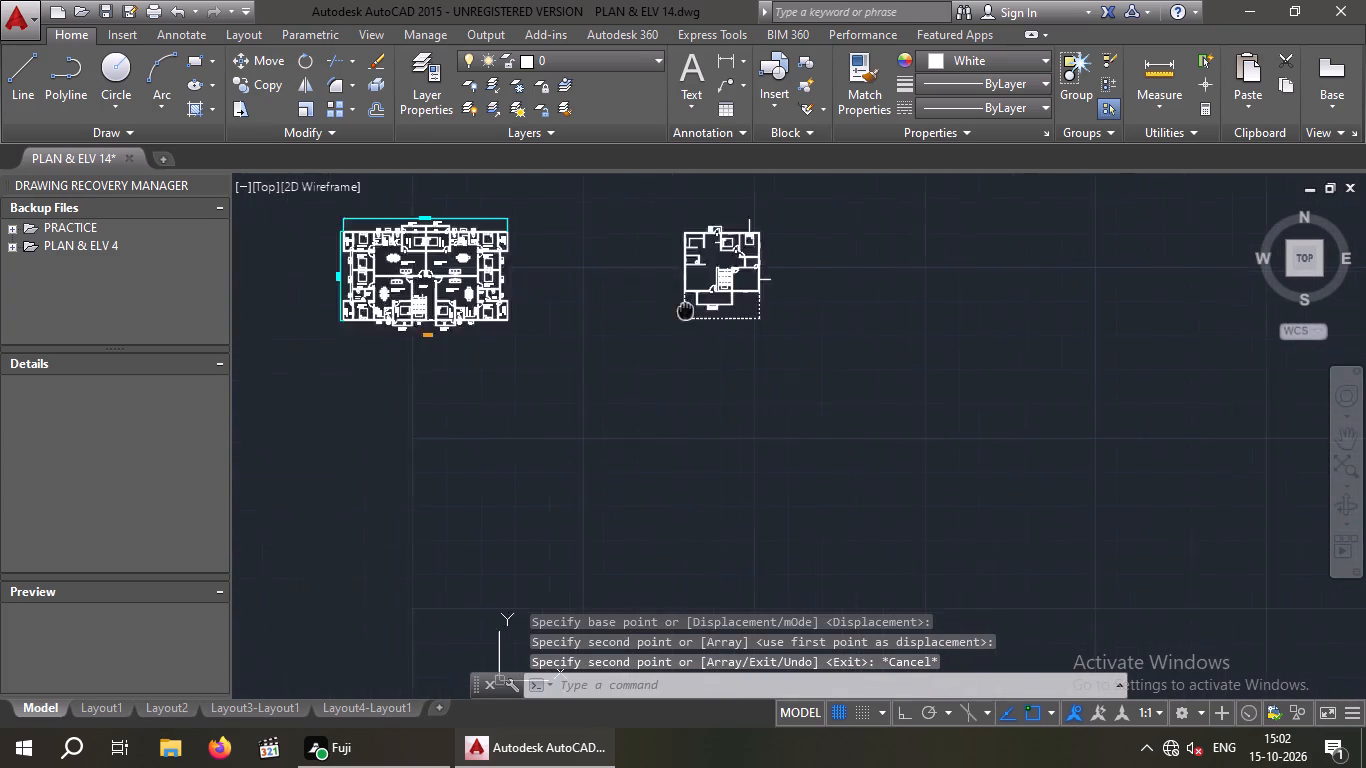
middle_click_drag(685, 311, 735, 300)
scroll(431, 294, "up", 3)
middle_click_drag(435, 349, 381, 506)
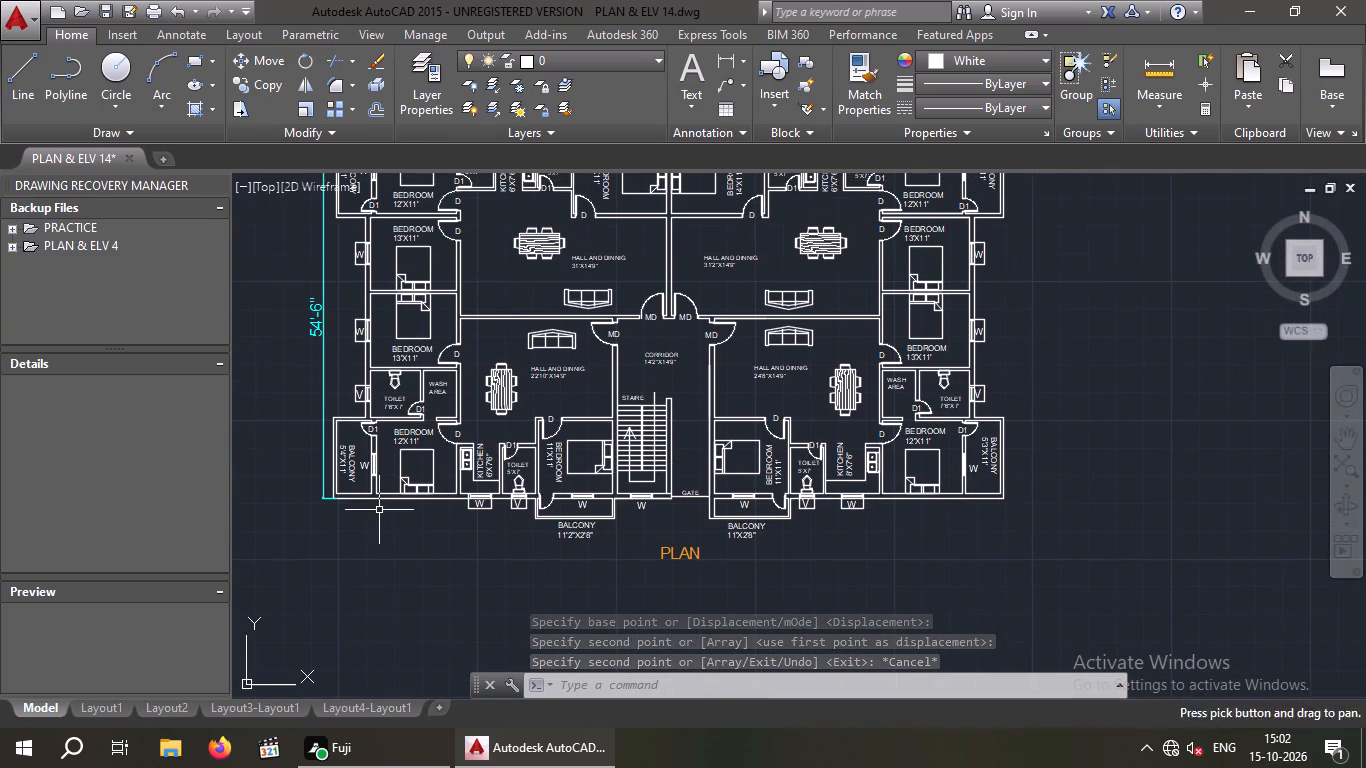
scroll(586, 473, "up", 4)
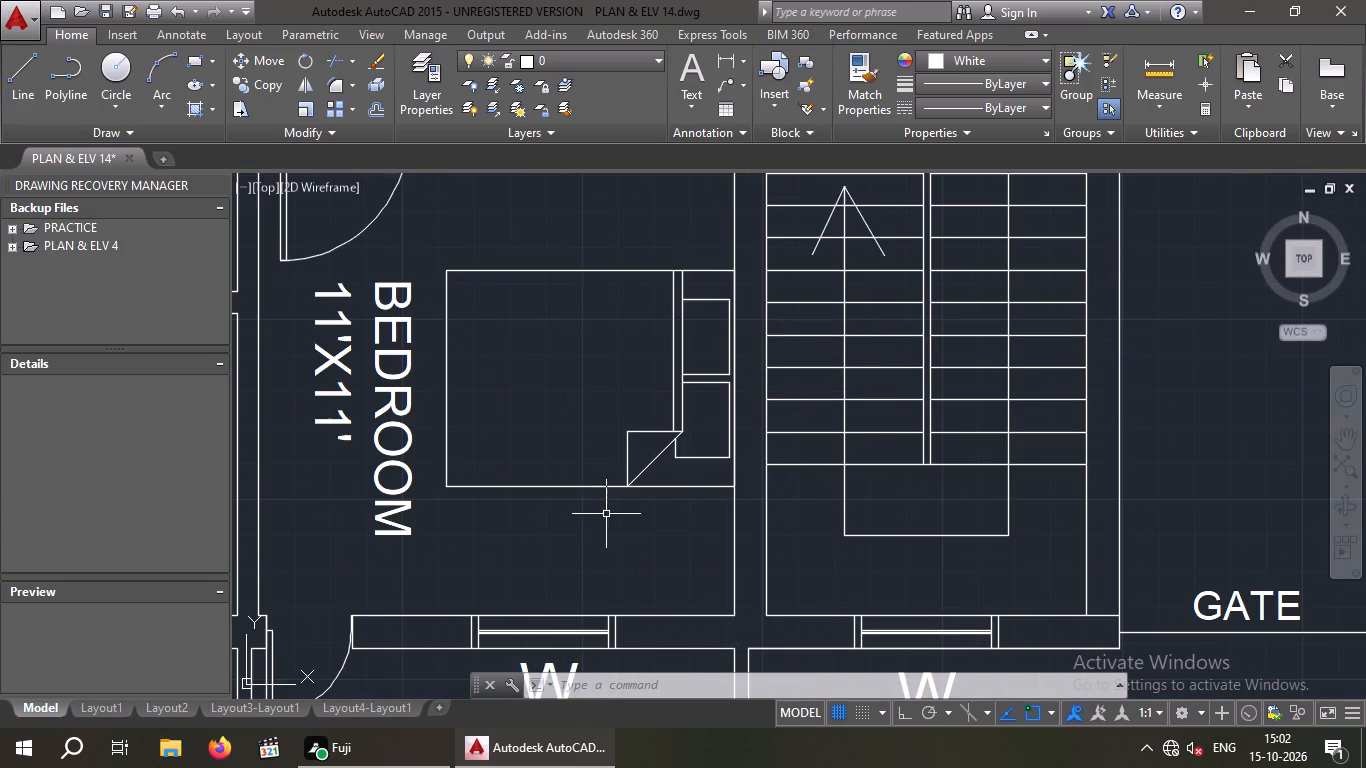
left_click_drag(606, 520, 561, 485)
left_click(522, 371)
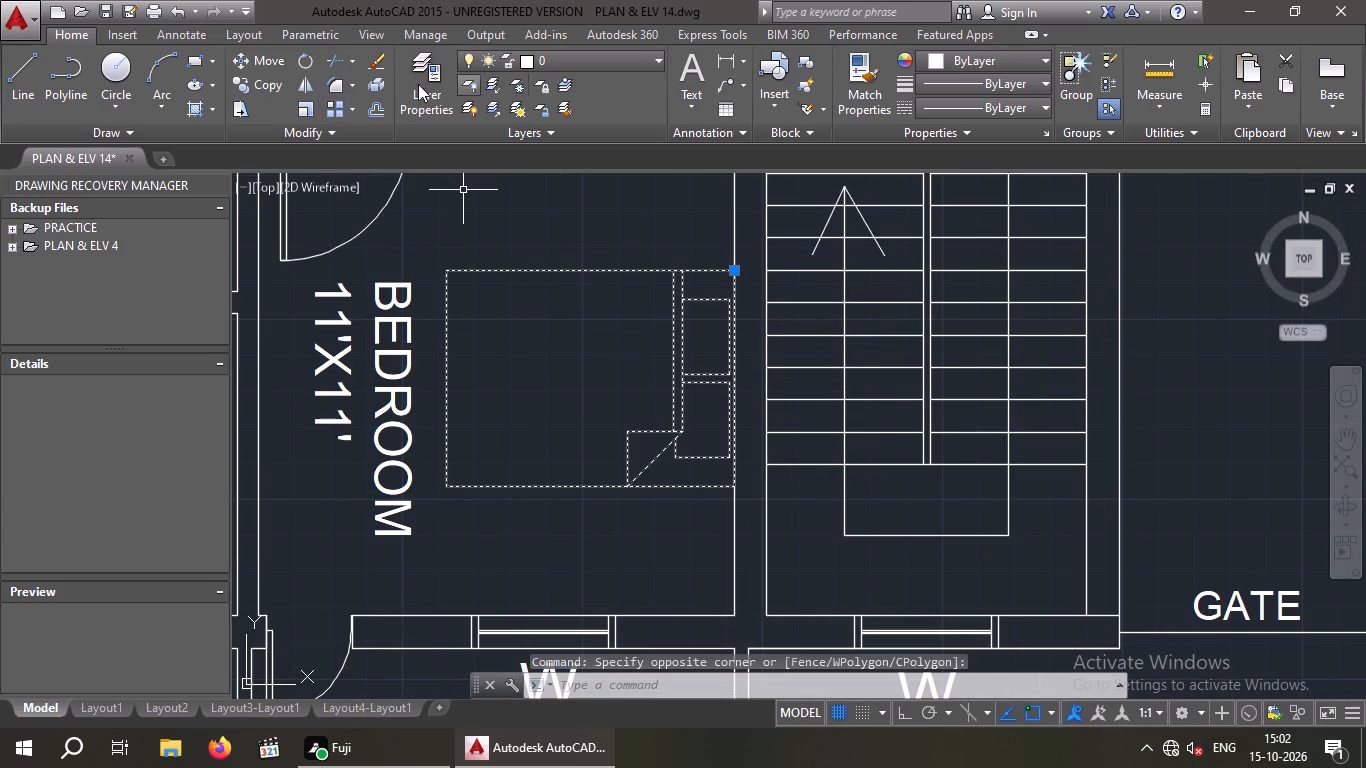
left_click(261, 82)
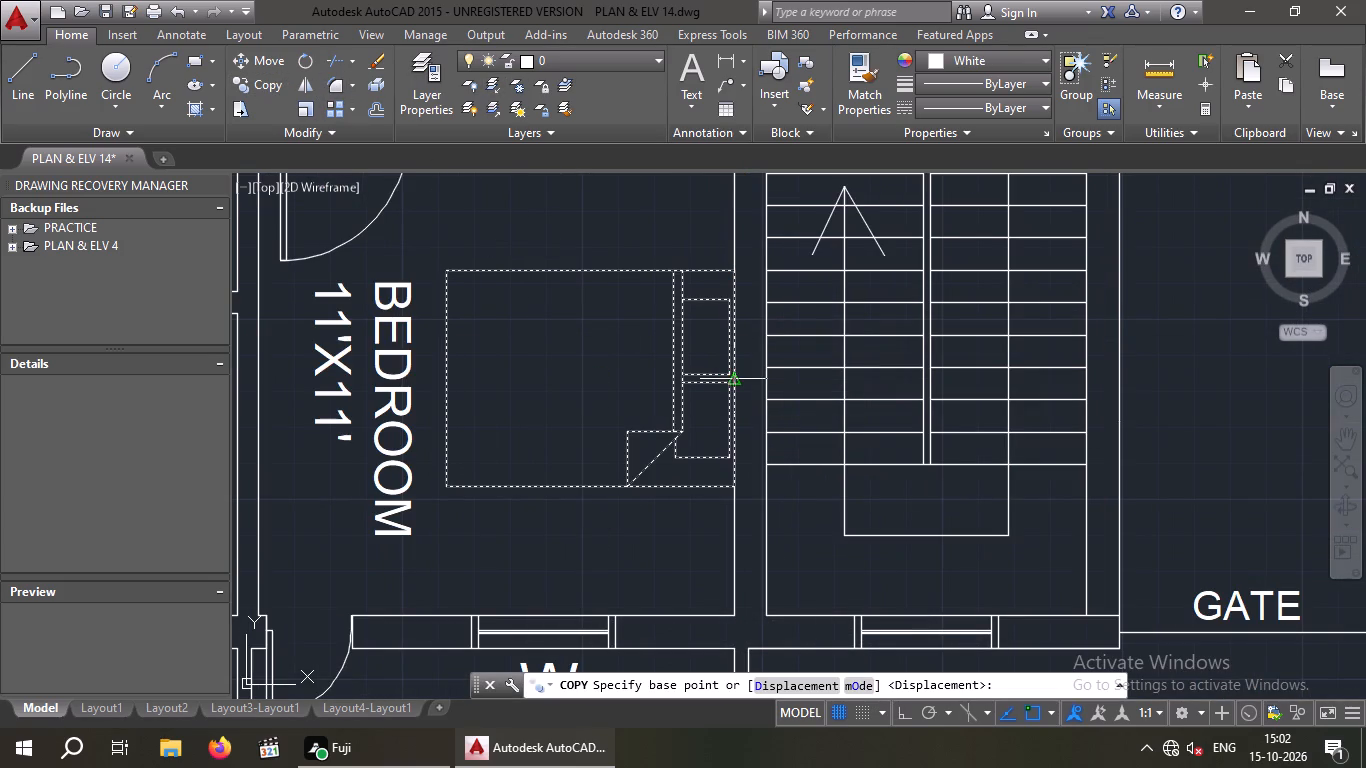
scroll(736, 382, "up", 3)
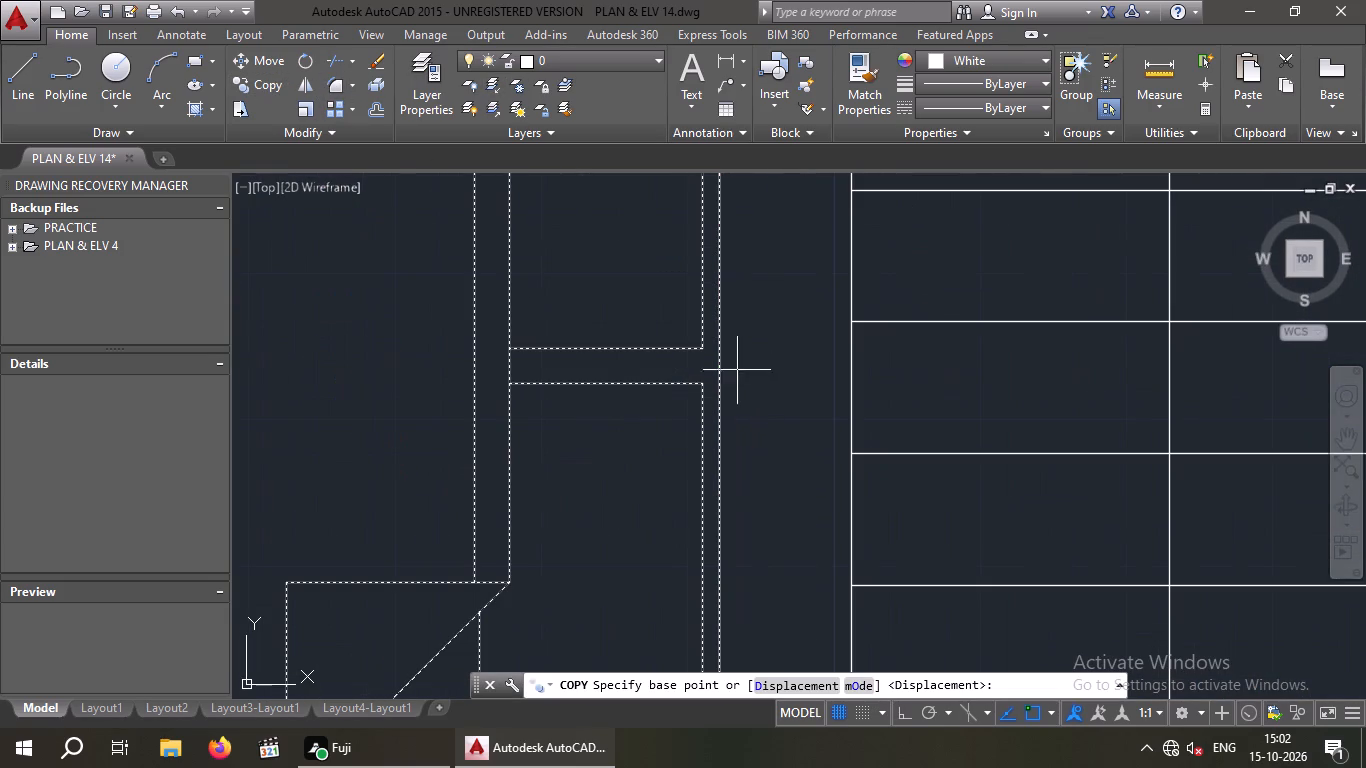
left_click(719, 367)
scroll(717, 375, "down", 11)
scroll(851, 340, "down", 4)
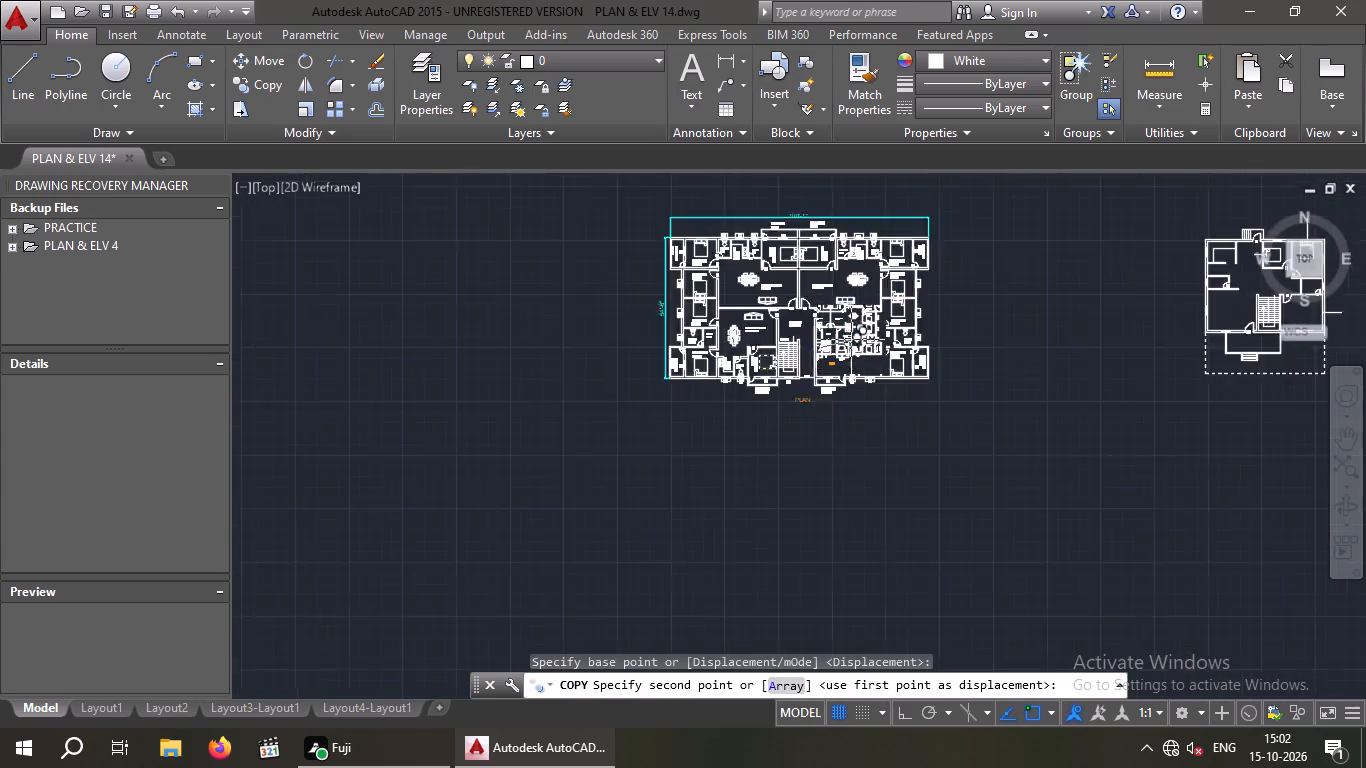
scroll(1005, 334, "up", 3)
scroll(1115, 319, "up", 3)
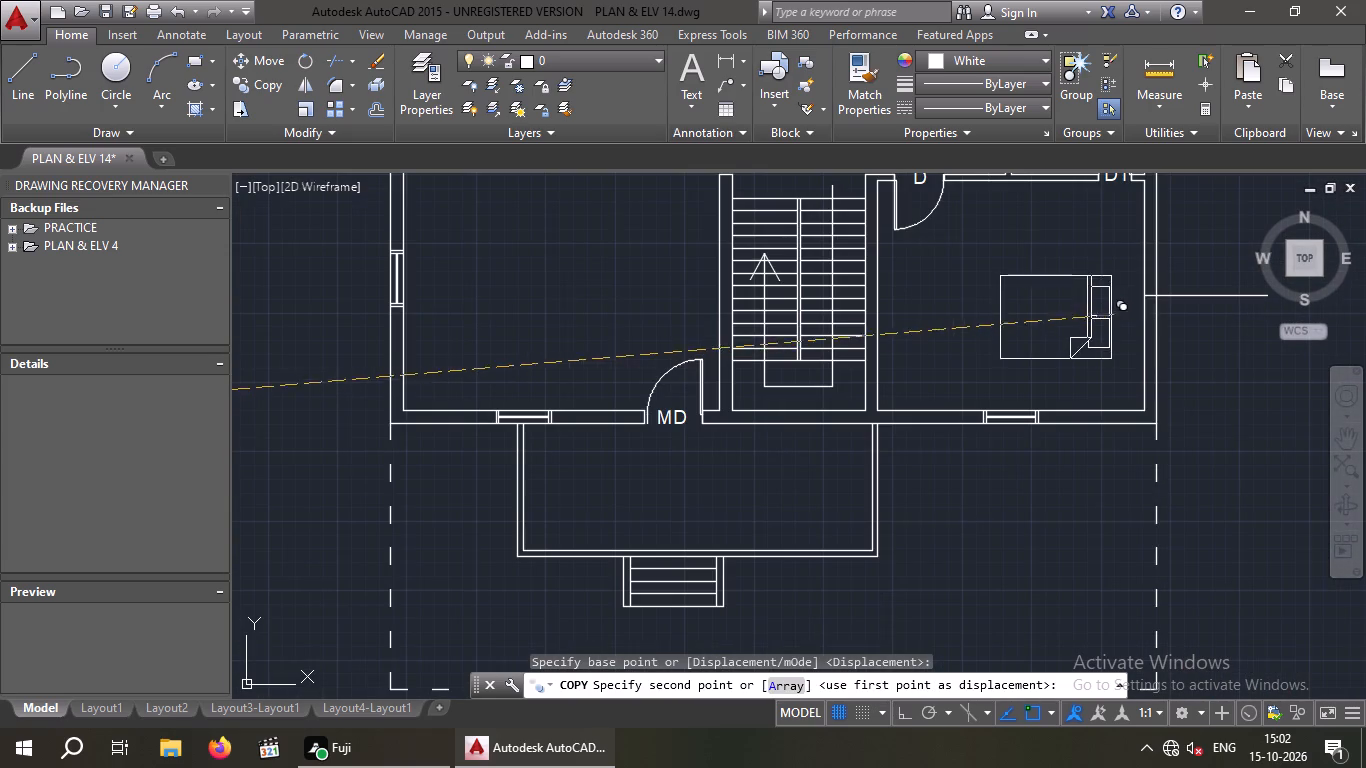
scroll(1135, 302, "up", 2)
scroll(838, 364, "up", 1)
middle_click_drag(838, 364, 822, 366)
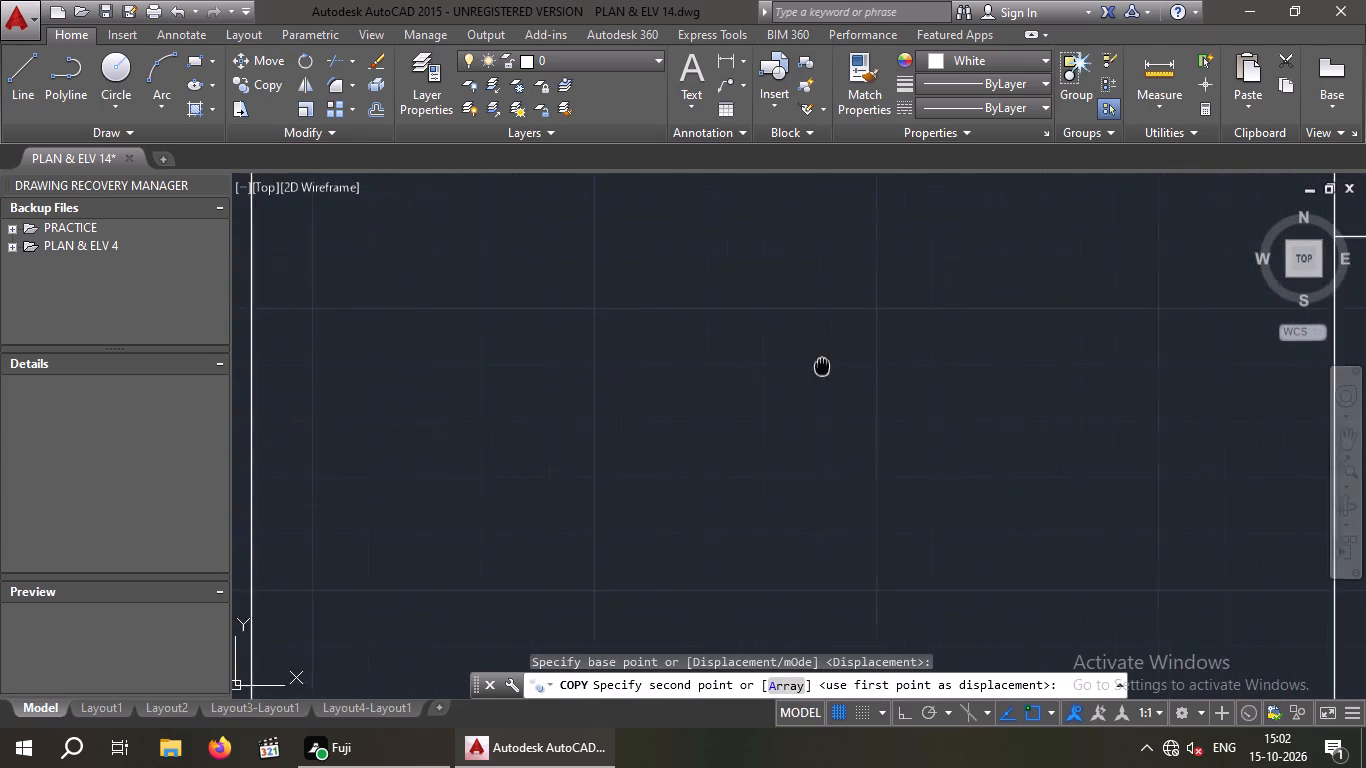
middle_click_drag(822, 366, 489, 413)
scroll(1007, 308, "up", 3)
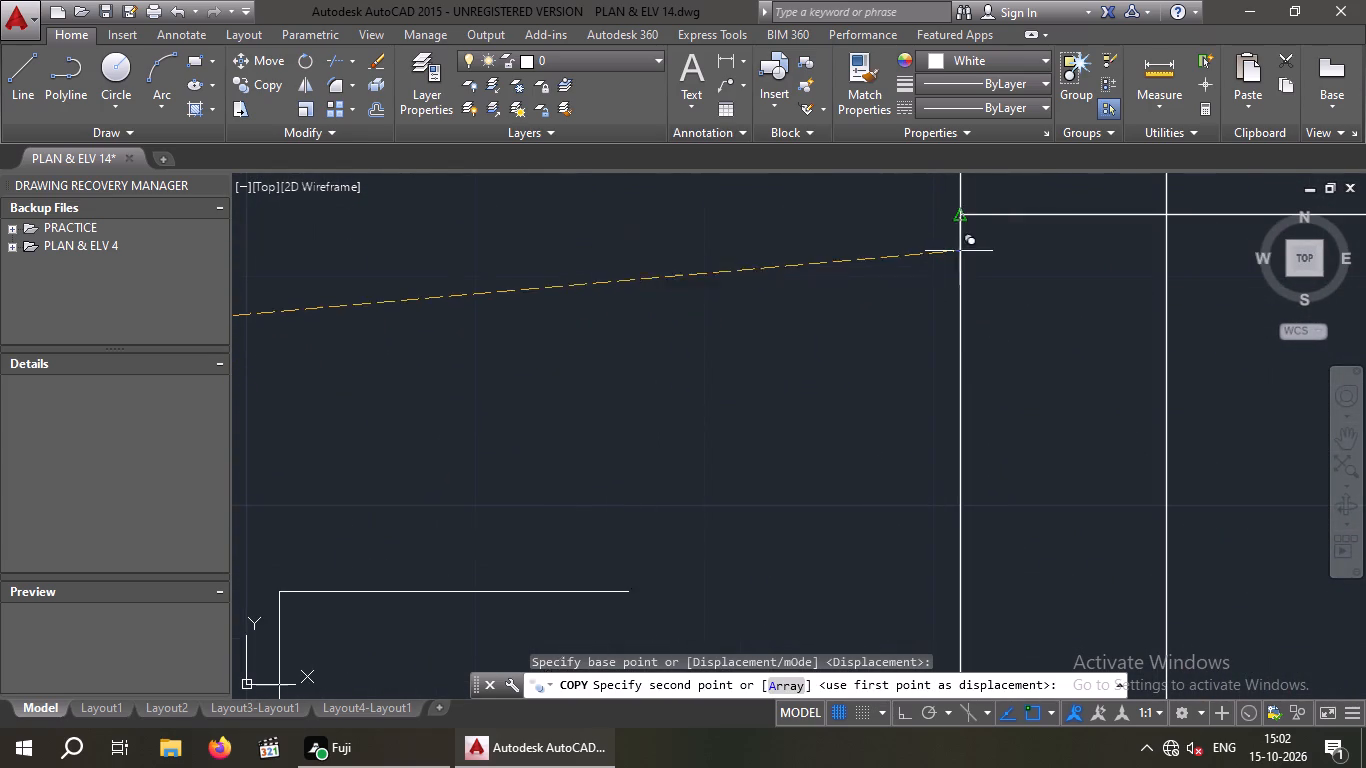
left_click(958, 219)
key("Escape")
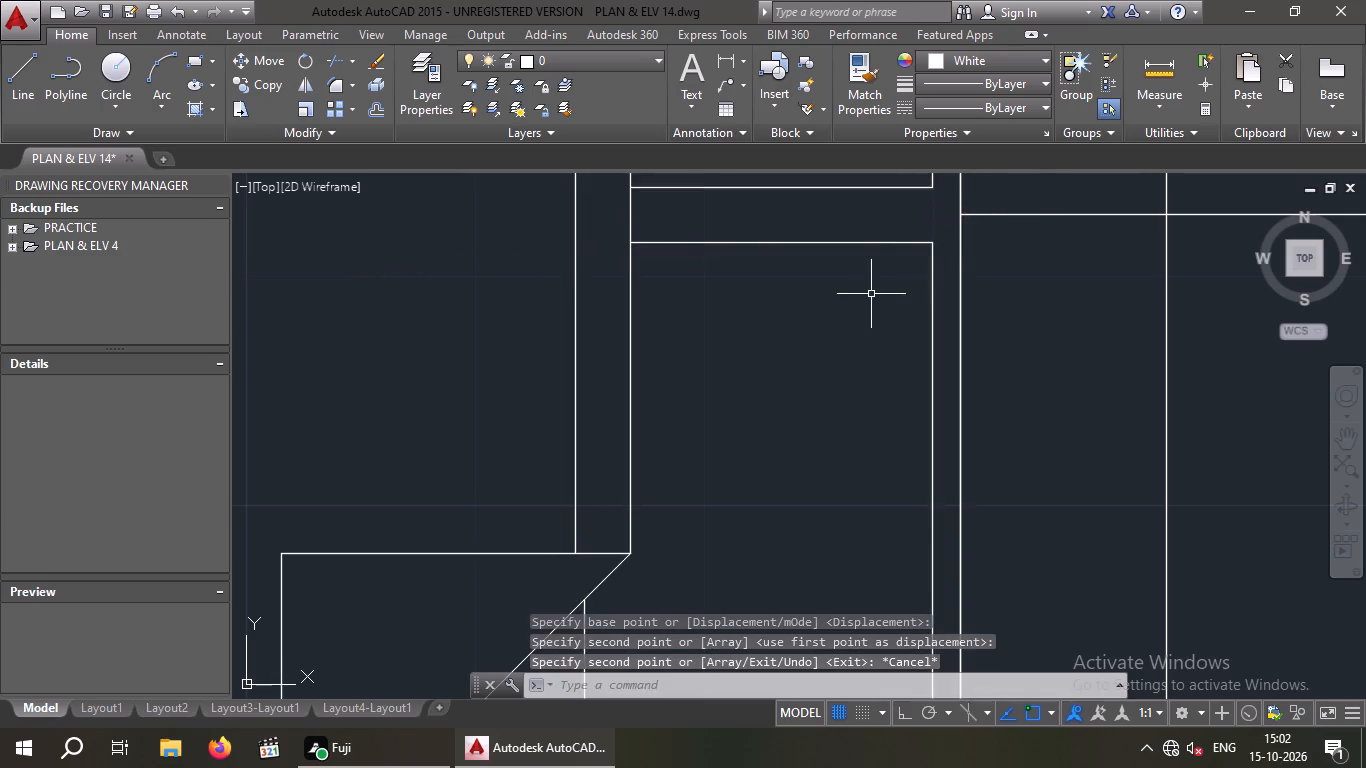
Erase the horizontal guide line extending outside the lower-right room's right wall.
scroll(871, 295, "down", 6)
middle_click_drag(845, 338, 801, 406)
left_click_drag(1052, 440, 963, 397)
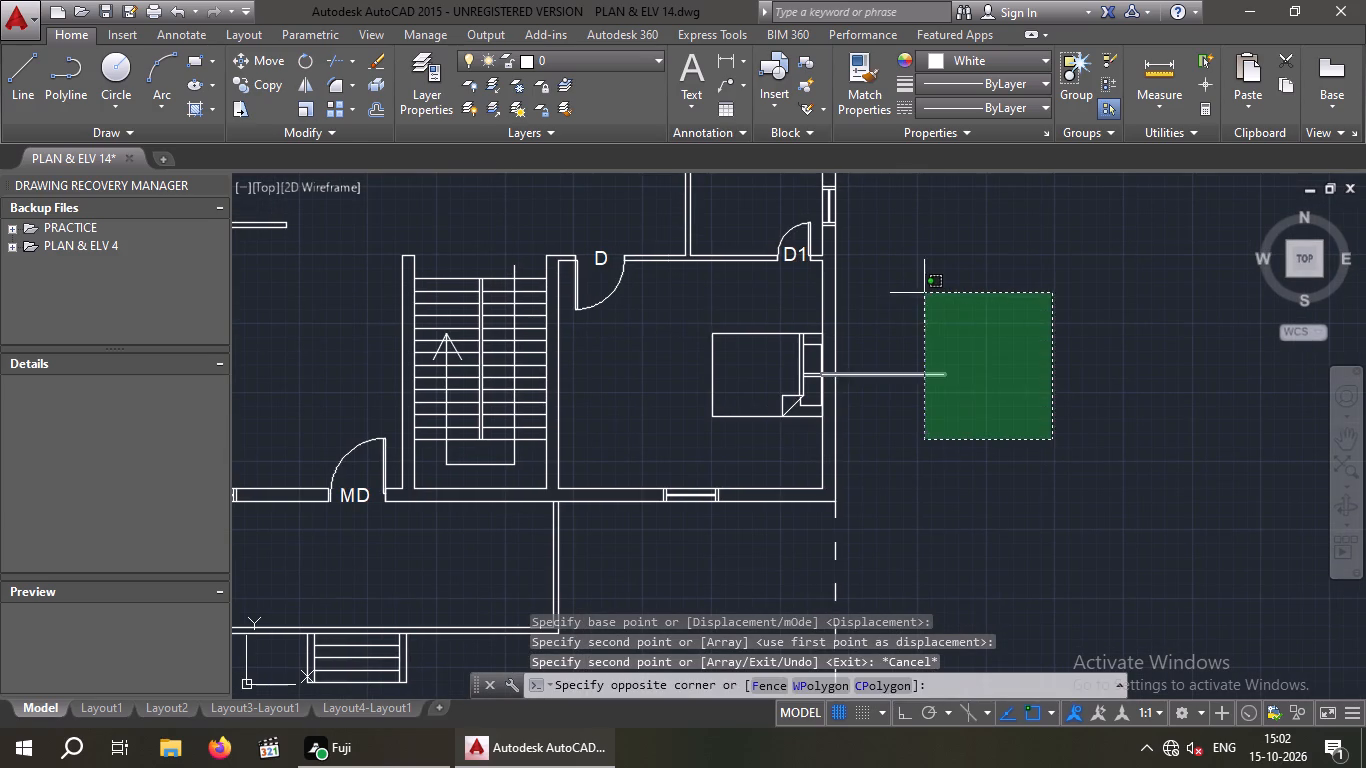
left_click(923, 289)
key("Delete")
Erase the vertical guide line extending above the upper-right room's top wall.
scroll(1008, 222, "down", 5)
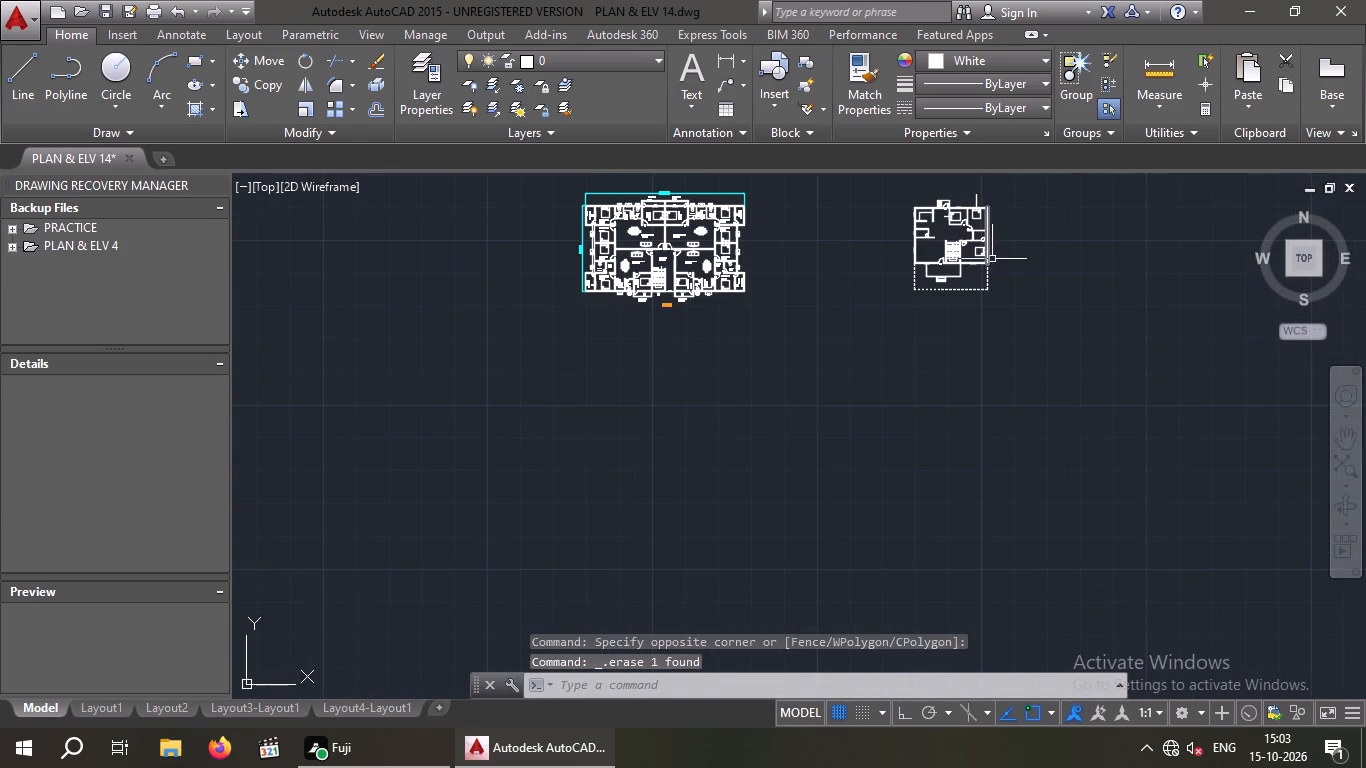
middle_click_drag(1019, 176, 967, 354)
scroll(922, 344, "up", 4)
middle_click_drag(949, 377, 904, 221)
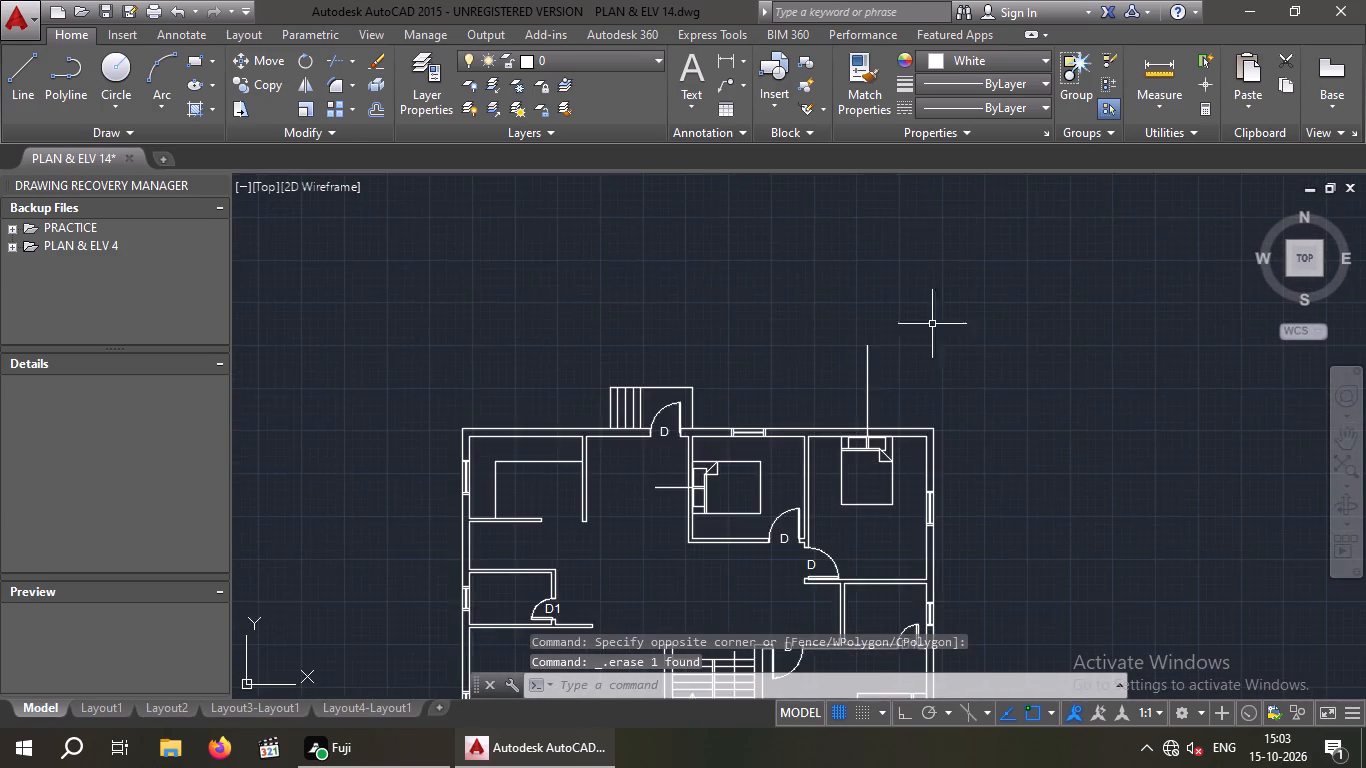
scroll(936, 353, "up", 2)
left_click_drag(983, 317, 687, 418)
left_click(630, 426)
key("Delete")
Erase the horizontal guide line extending from the upper-middle room's left wall into the hall.
scroll(694, 404, "down", 3)
scroll(528, 507, "up", 3)
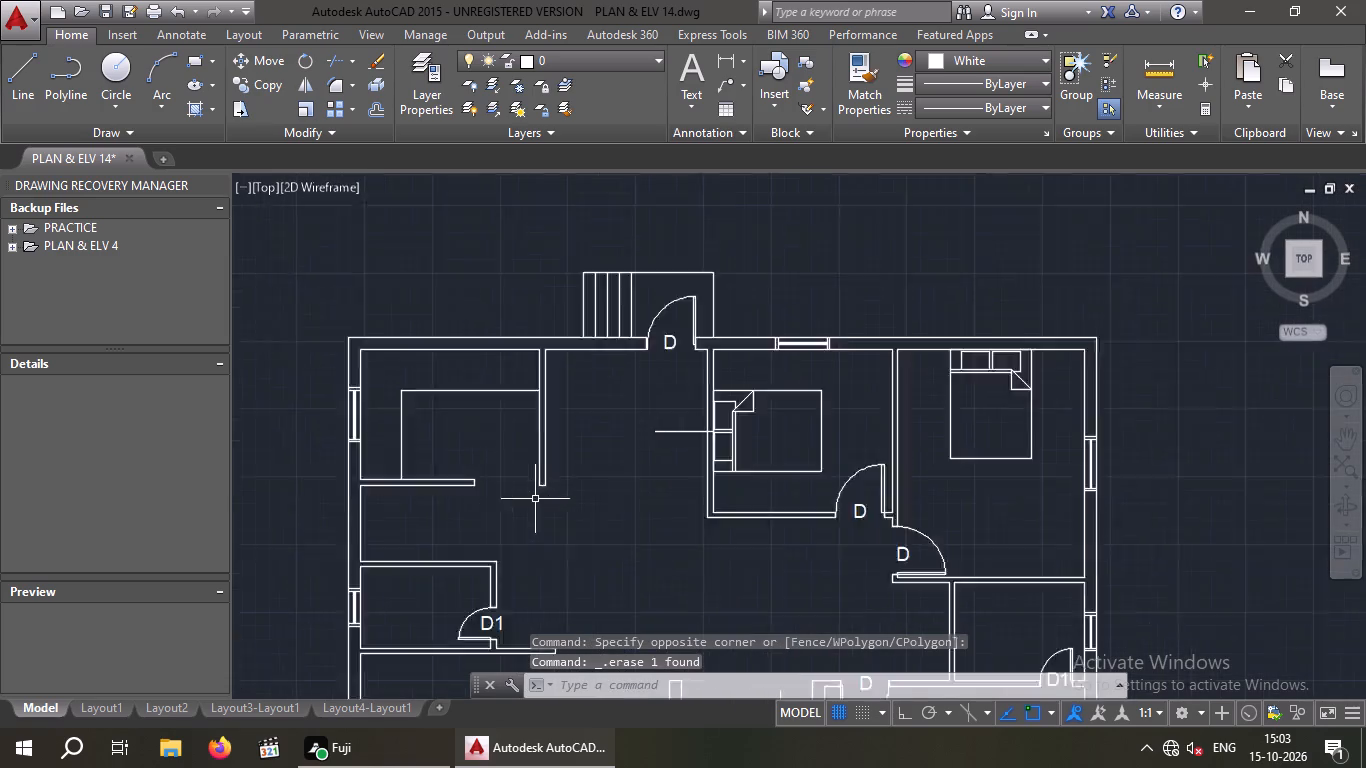
left_click(740, 436)
left_click(723, 324)
key("Delete")
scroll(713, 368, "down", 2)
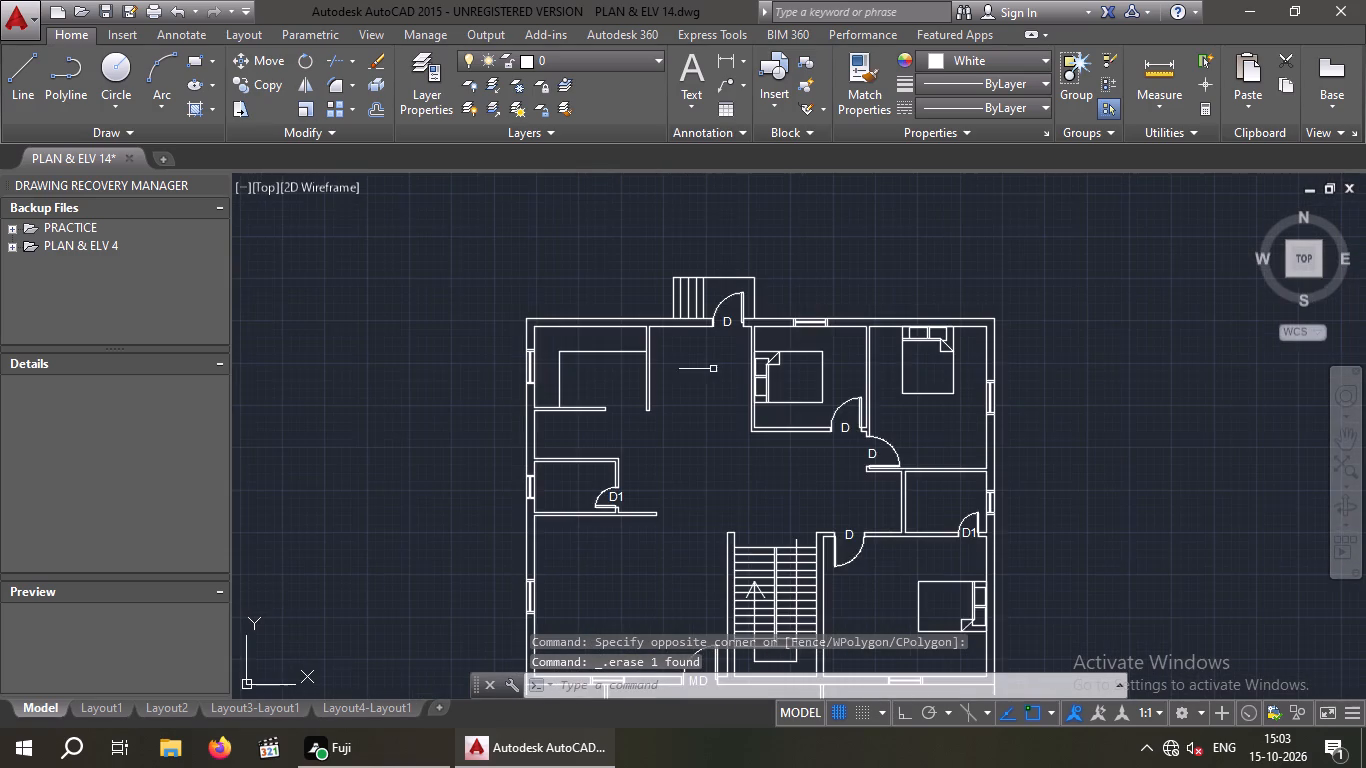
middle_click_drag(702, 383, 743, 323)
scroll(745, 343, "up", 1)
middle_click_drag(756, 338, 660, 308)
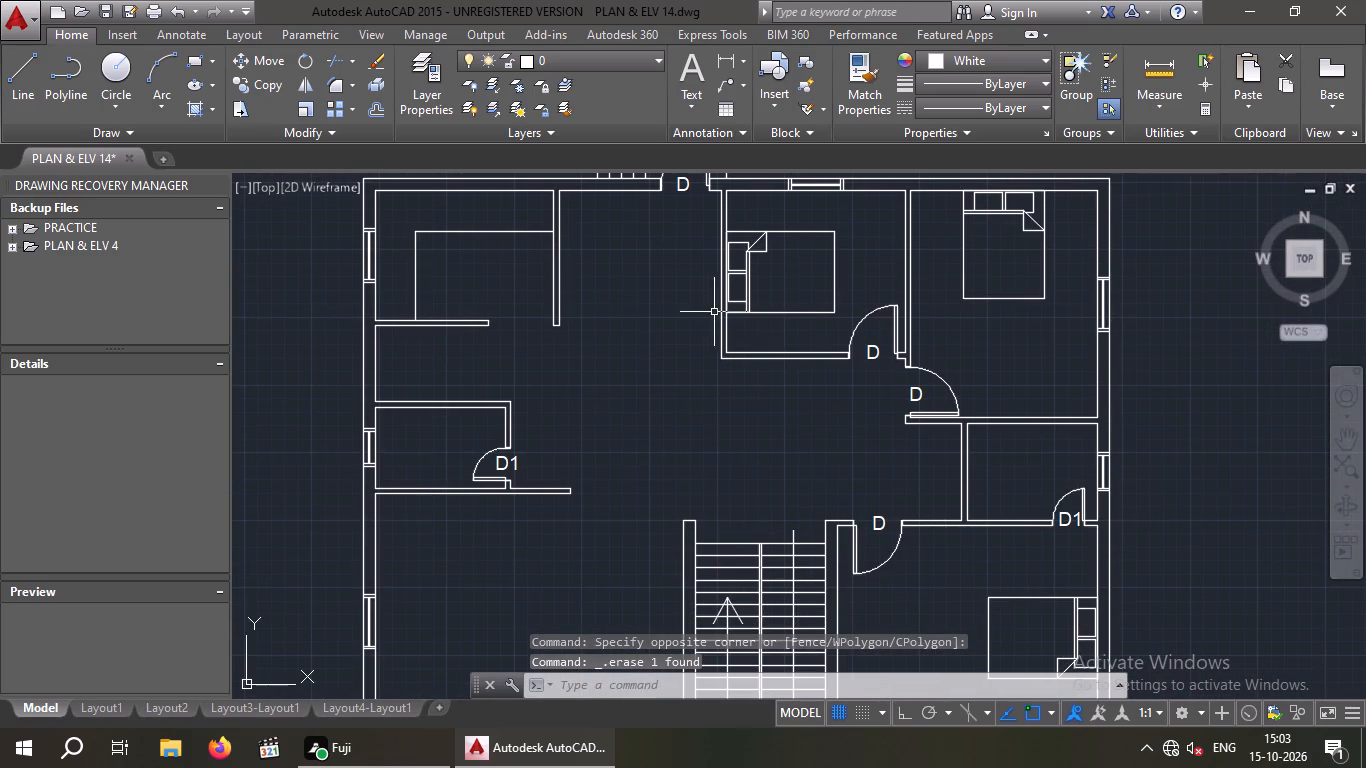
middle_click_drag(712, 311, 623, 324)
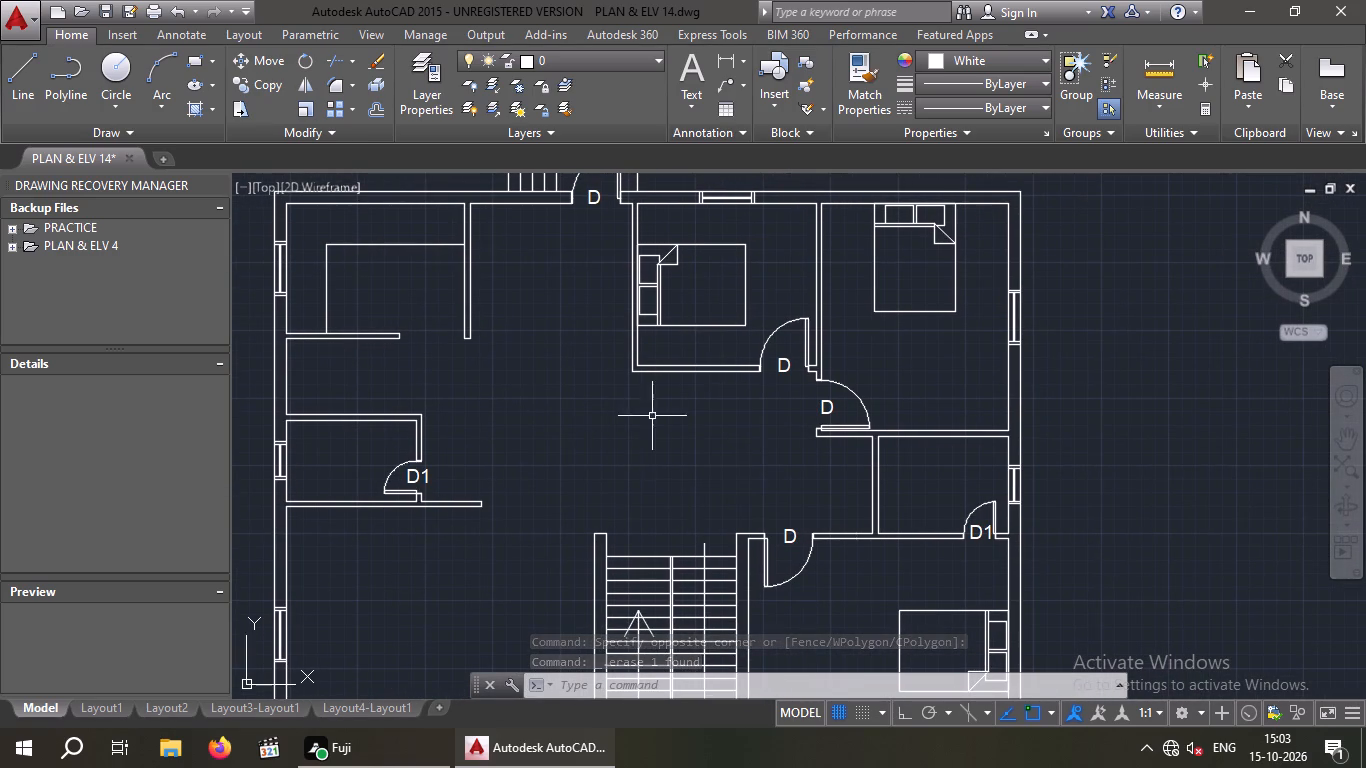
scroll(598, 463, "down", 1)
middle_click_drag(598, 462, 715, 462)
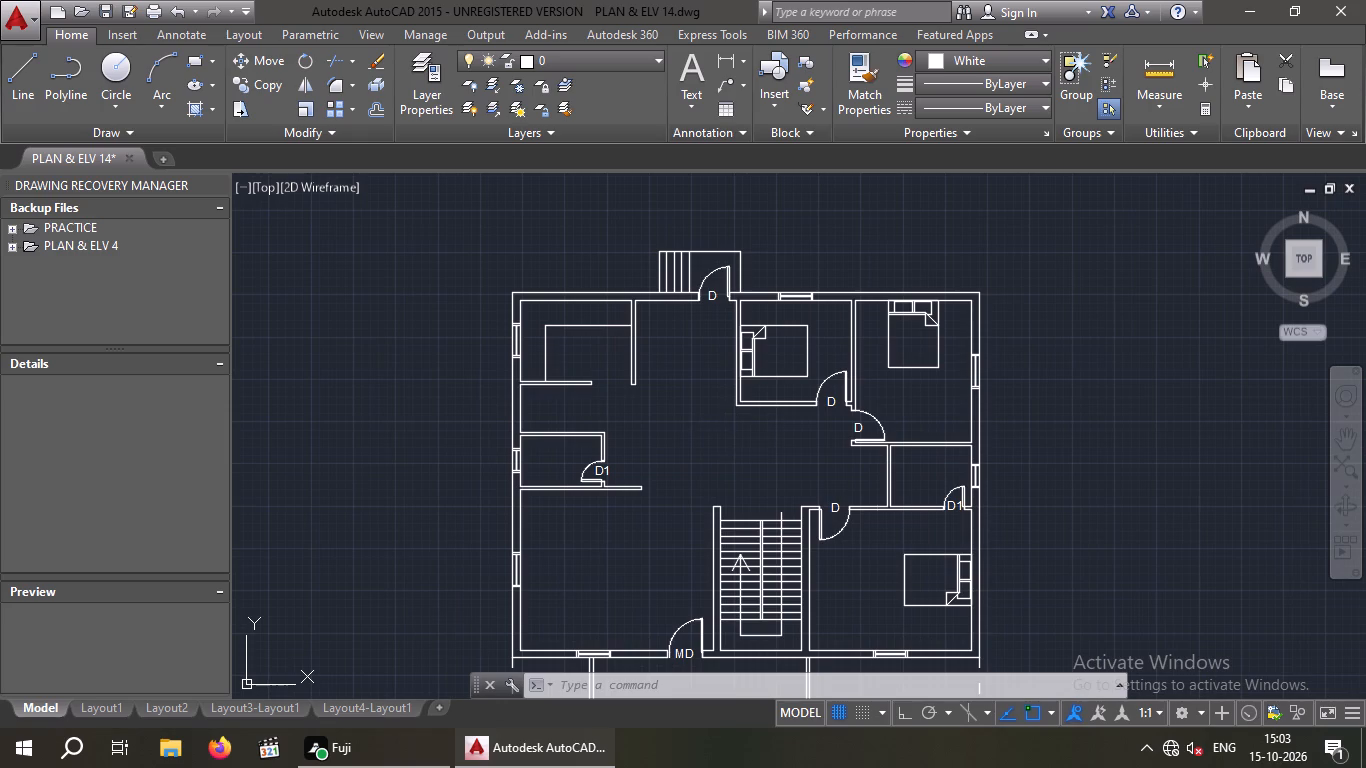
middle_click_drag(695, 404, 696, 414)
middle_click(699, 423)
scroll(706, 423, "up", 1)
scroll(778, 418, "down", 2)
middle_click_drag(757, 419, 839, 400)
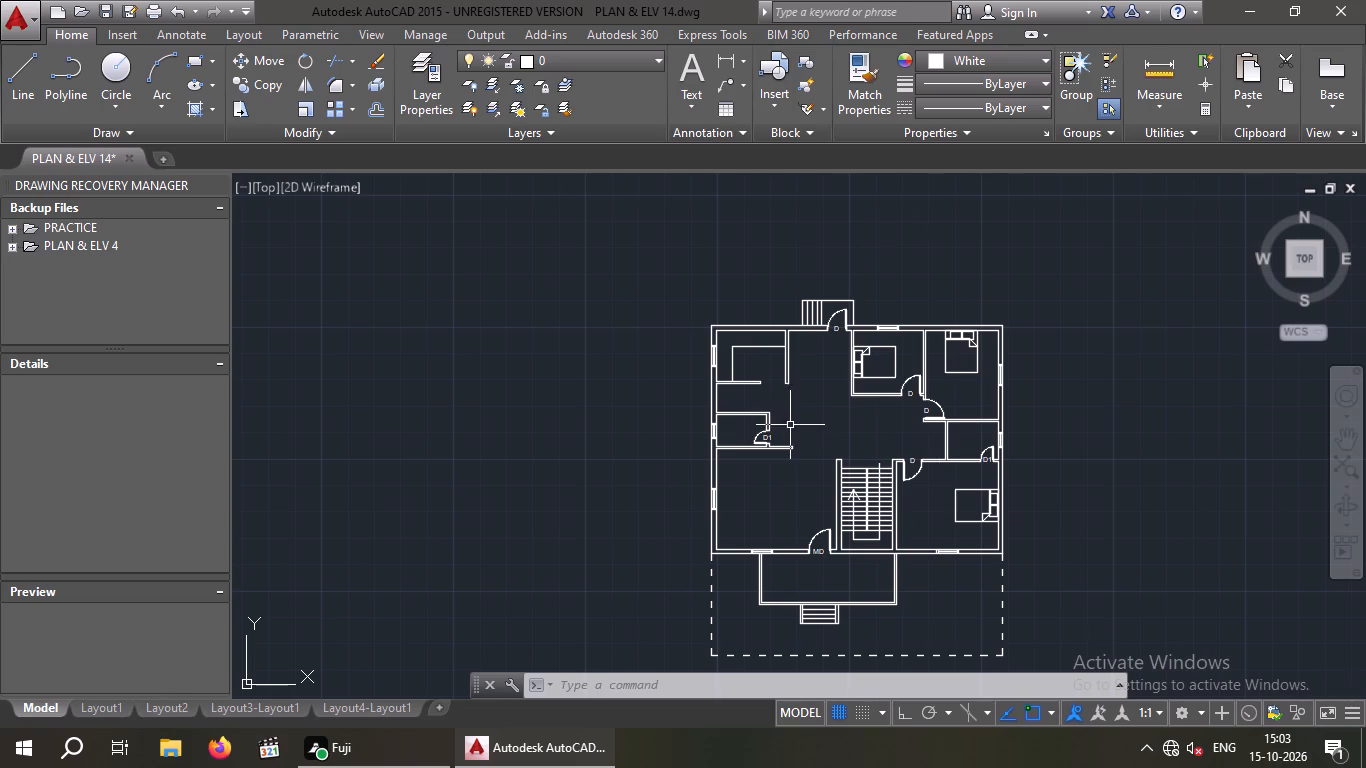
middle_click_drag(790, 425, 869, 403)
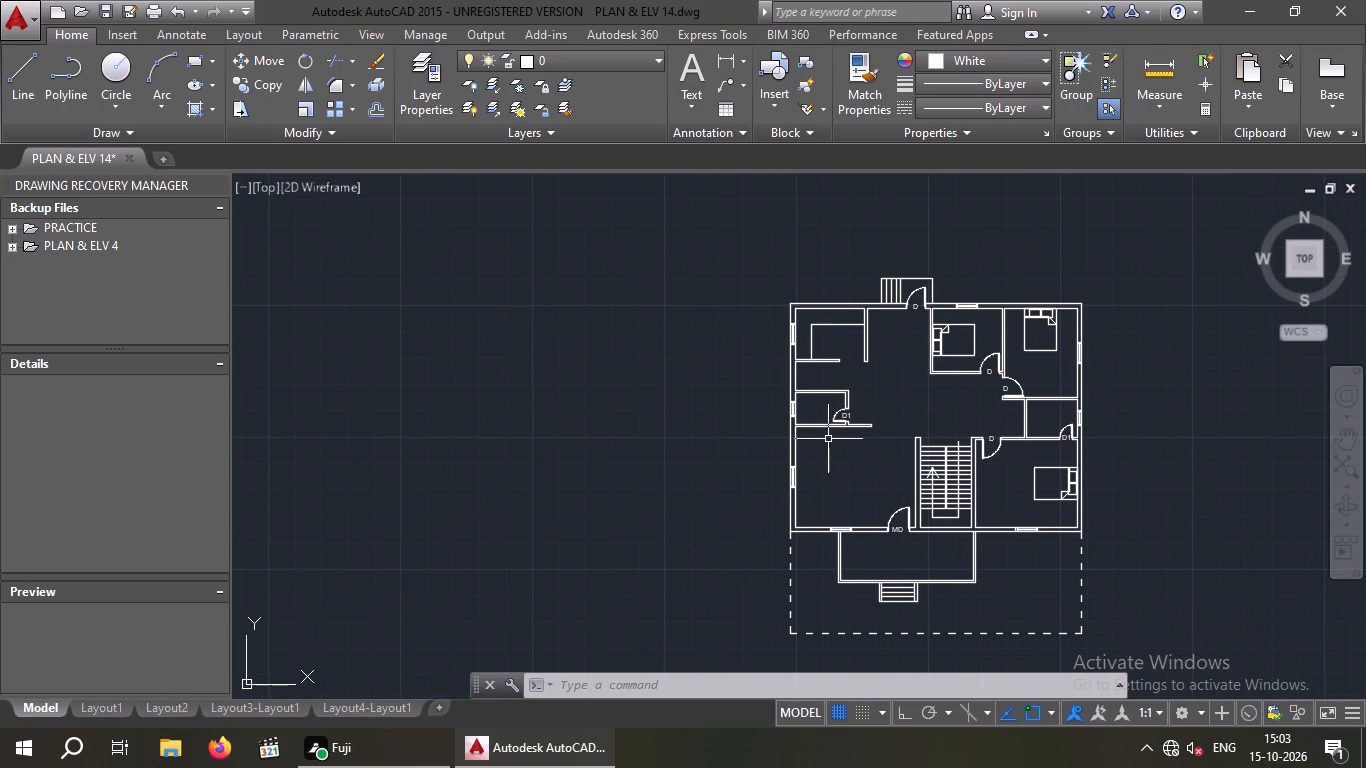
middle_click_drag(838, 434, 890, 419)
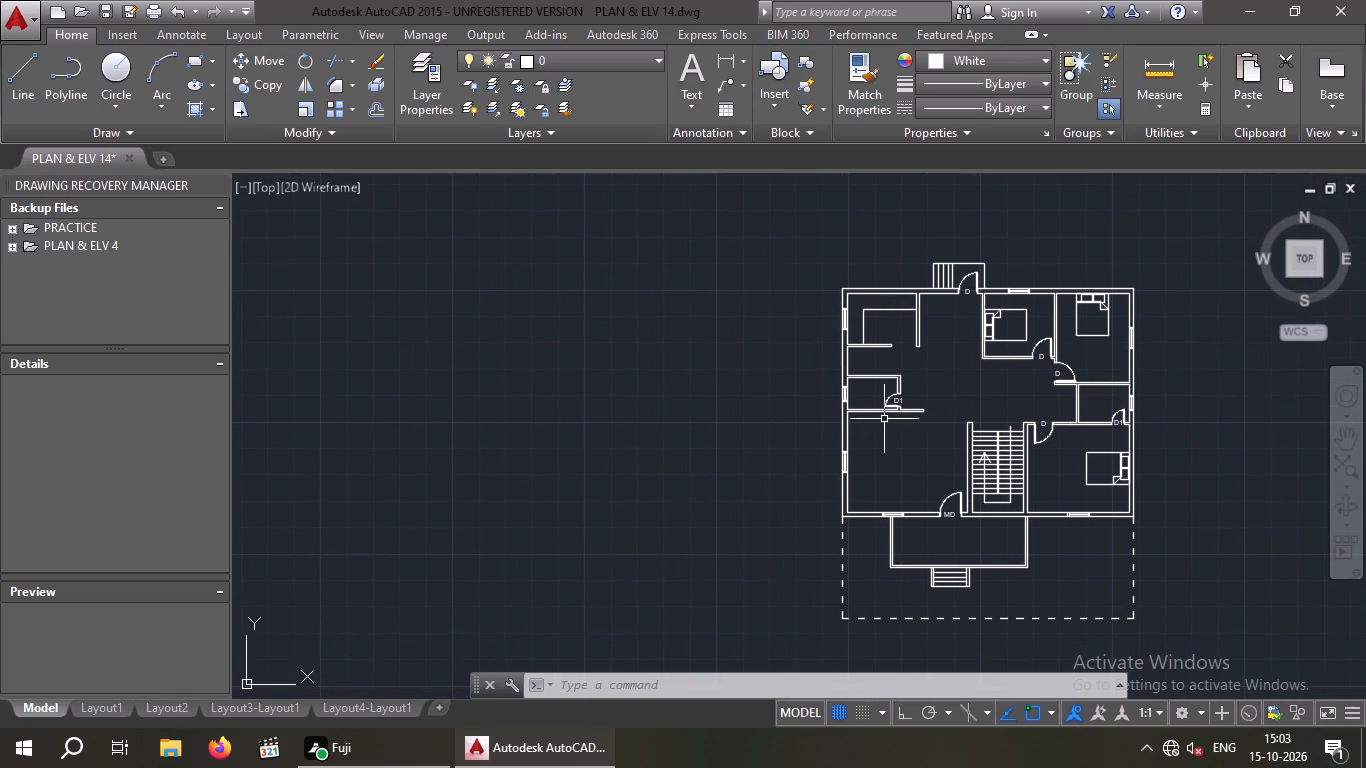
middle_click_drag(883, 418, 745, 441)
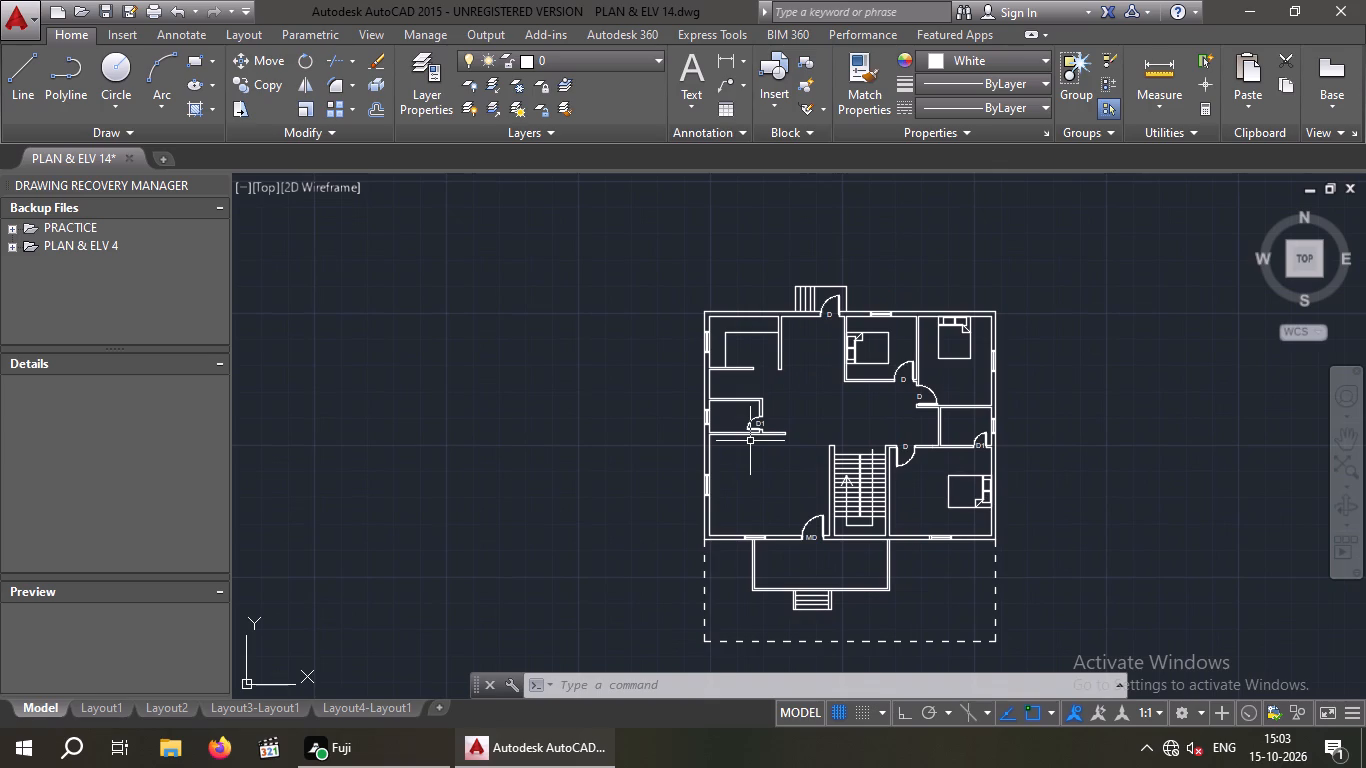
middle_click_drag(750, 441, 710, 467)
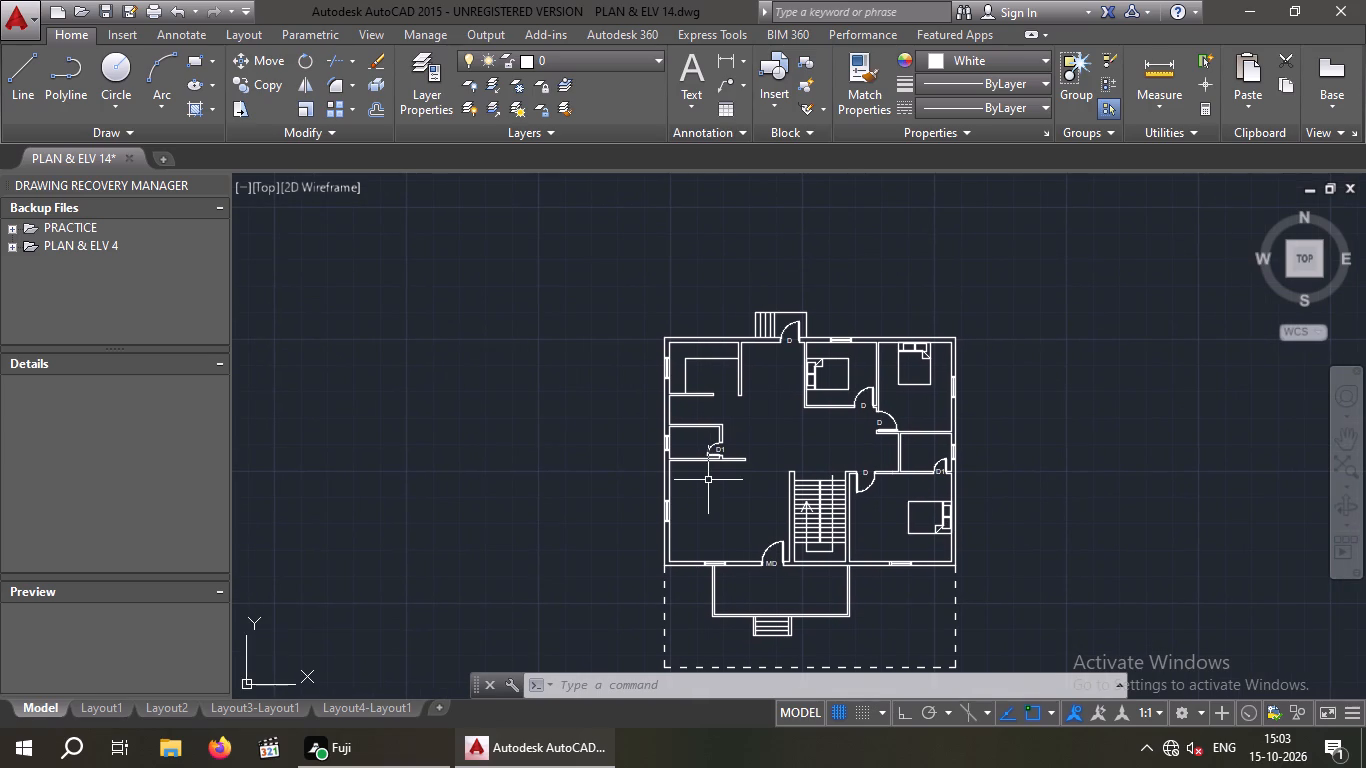
Draw a horizontal guide line about 3'-9" long outward from the midpoint of the left D1 room's inner left wall.
scroll(678, 460, "up", 3)
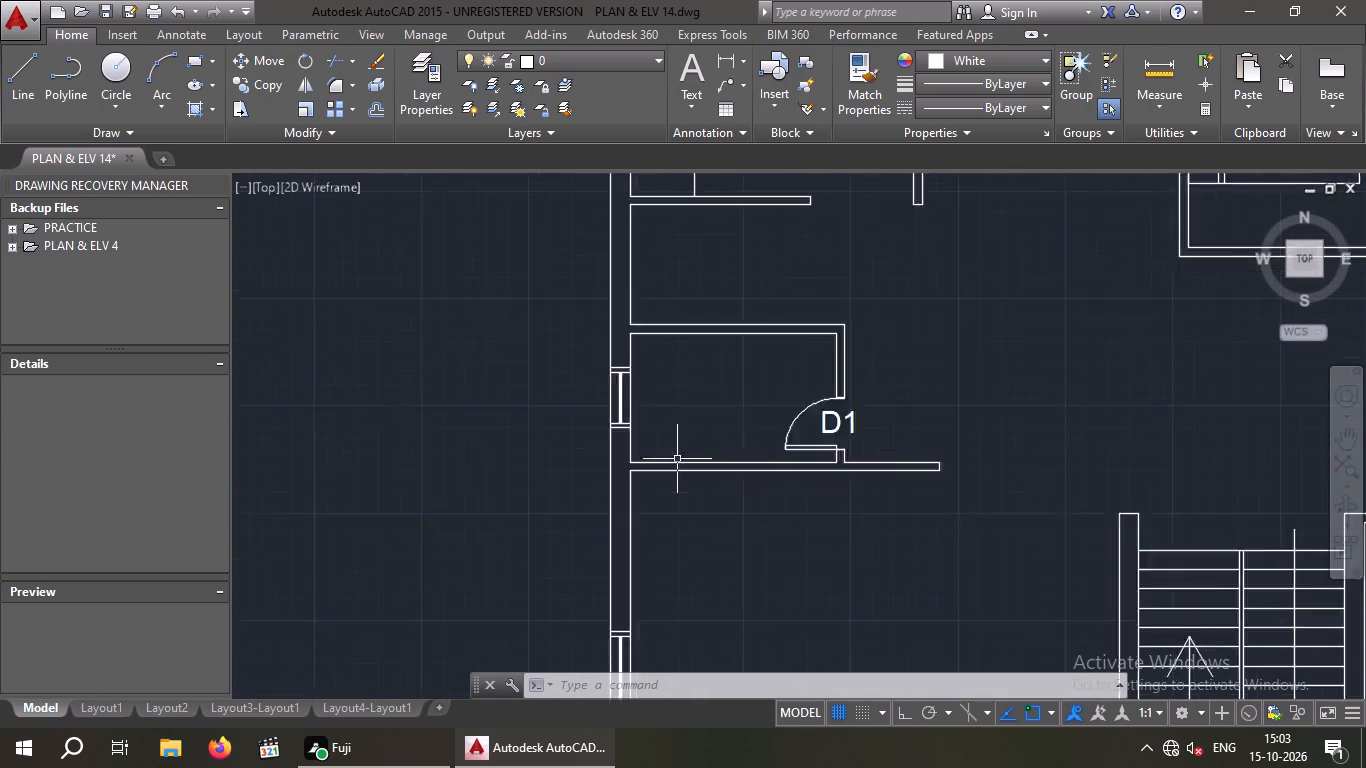
scroll(677, 459, "up", 2)
key("l")
key("Return")
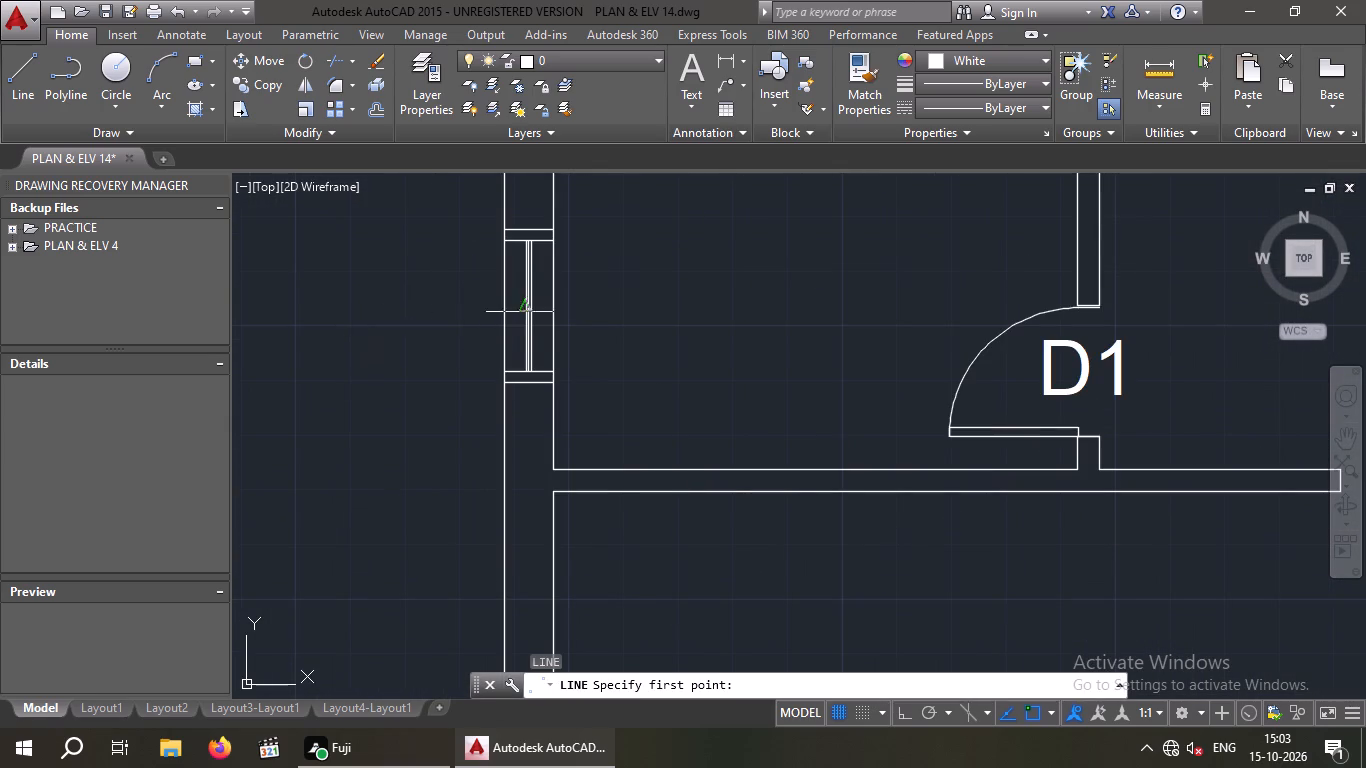
left_click(551, 306)
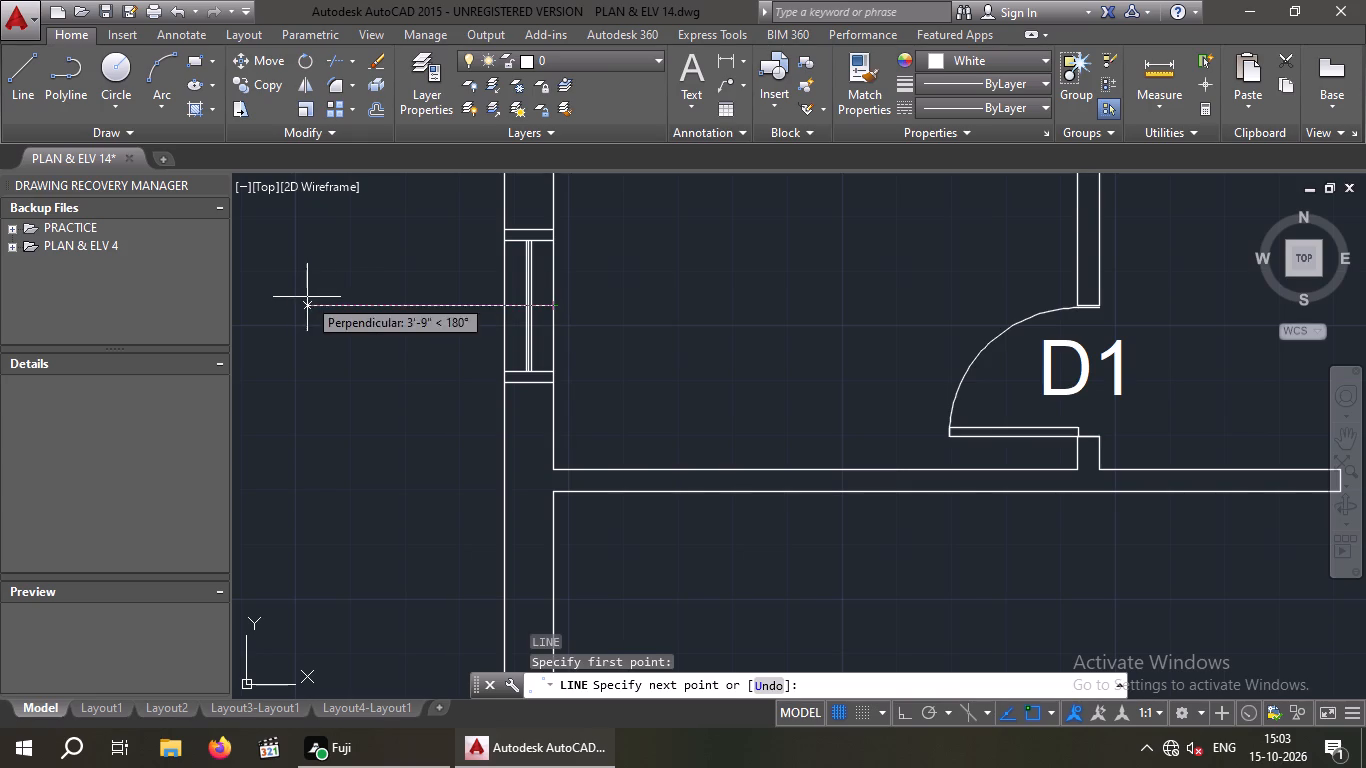
left_click(306, 296)
key("space")
Copy the toilet fixture from the reference plan's left 7'6"X7' toilet into the open lower-left room of the house plan.
scroll(334, 305, "down", 4)
middle_click_drag(380, 333, 628, 465)
scroll(632, 465, "down", 4)
scroll(401, 525, "up", 4)
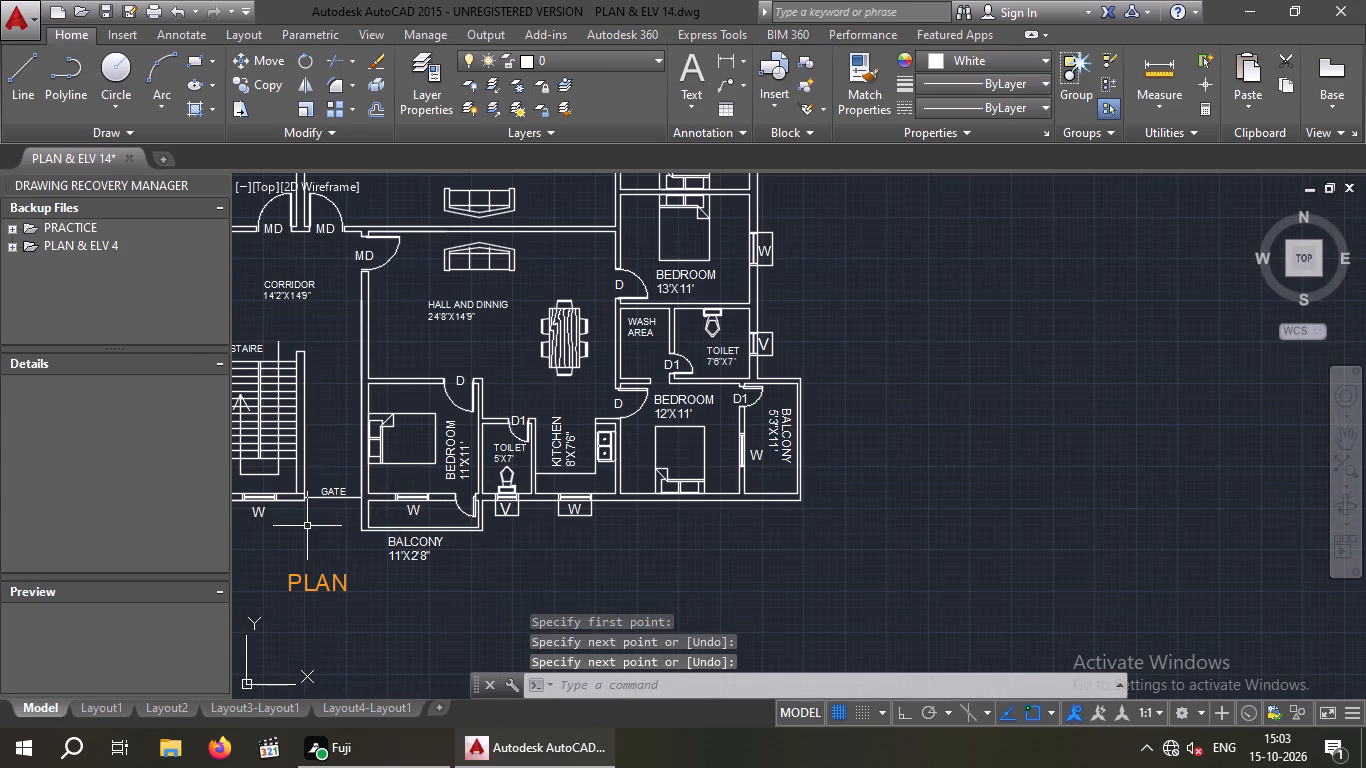
middle_click_drag(307, 526, 807, 533)
scroll(481, 402, "down", 2)
scroll(507, 362, "up", 2)
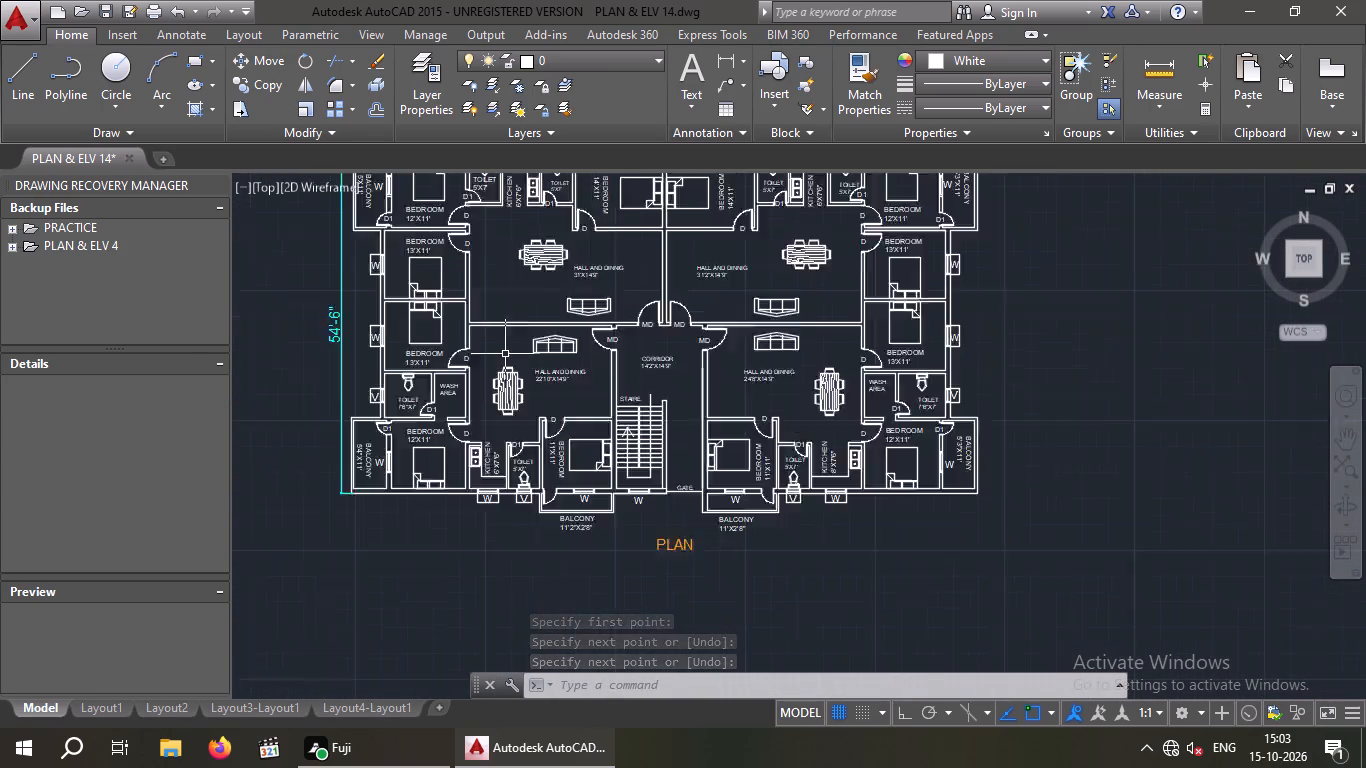
middle_click_drag(904, 415, 868, 453)
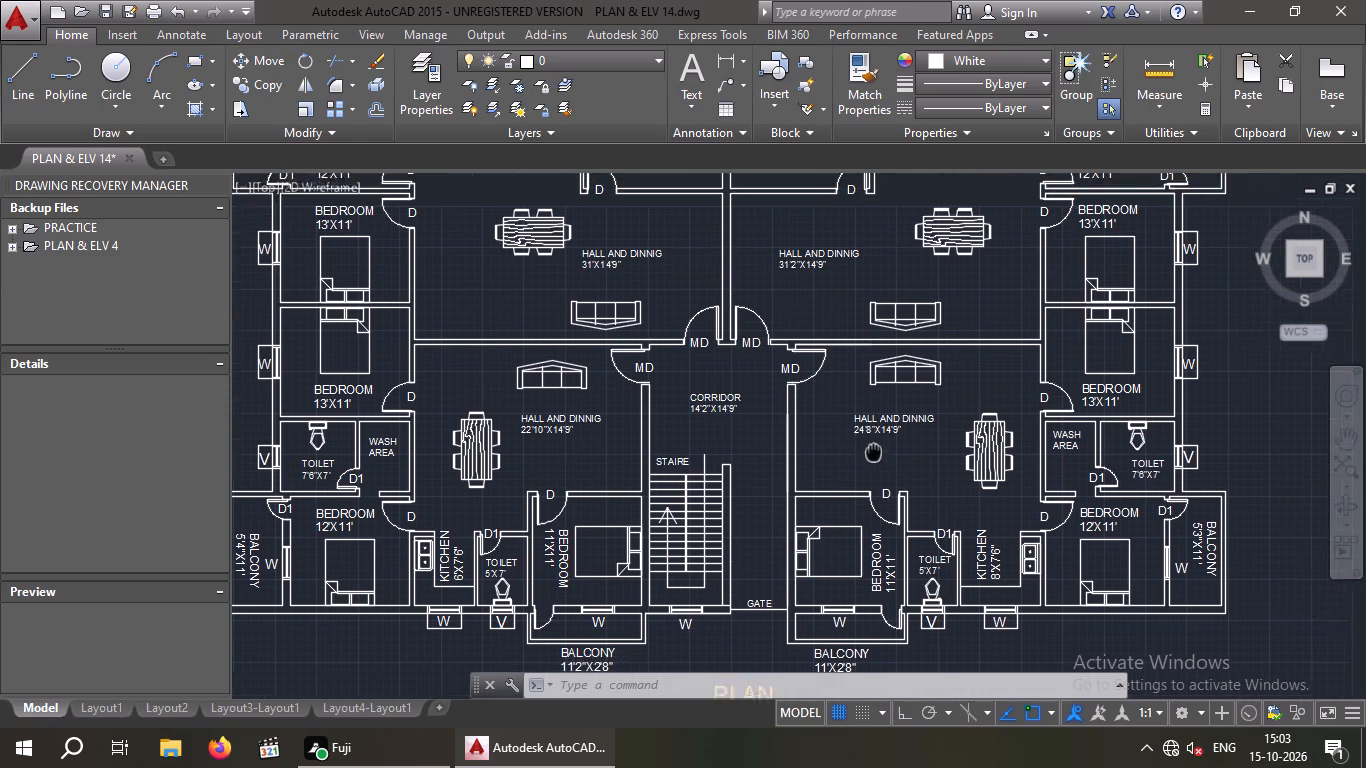
middle_click_drag(868, 453, 851, 465)
middle_click(826, 485)
middle_click_drag(817, 490, 804, 498)
middle_click_drag(835, 454, 786, 526)
scroll(835, 453, "down", 1)
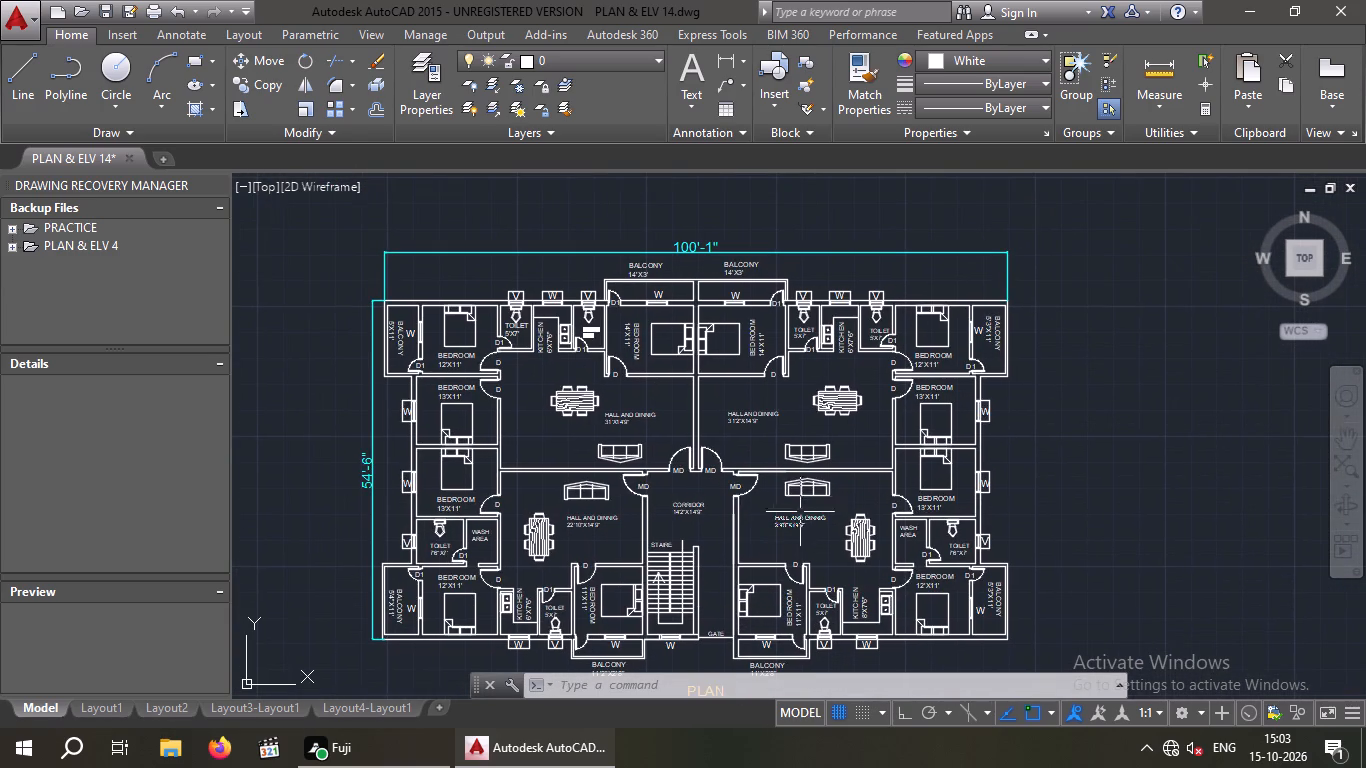
scroll(391, 528, "up", 2)
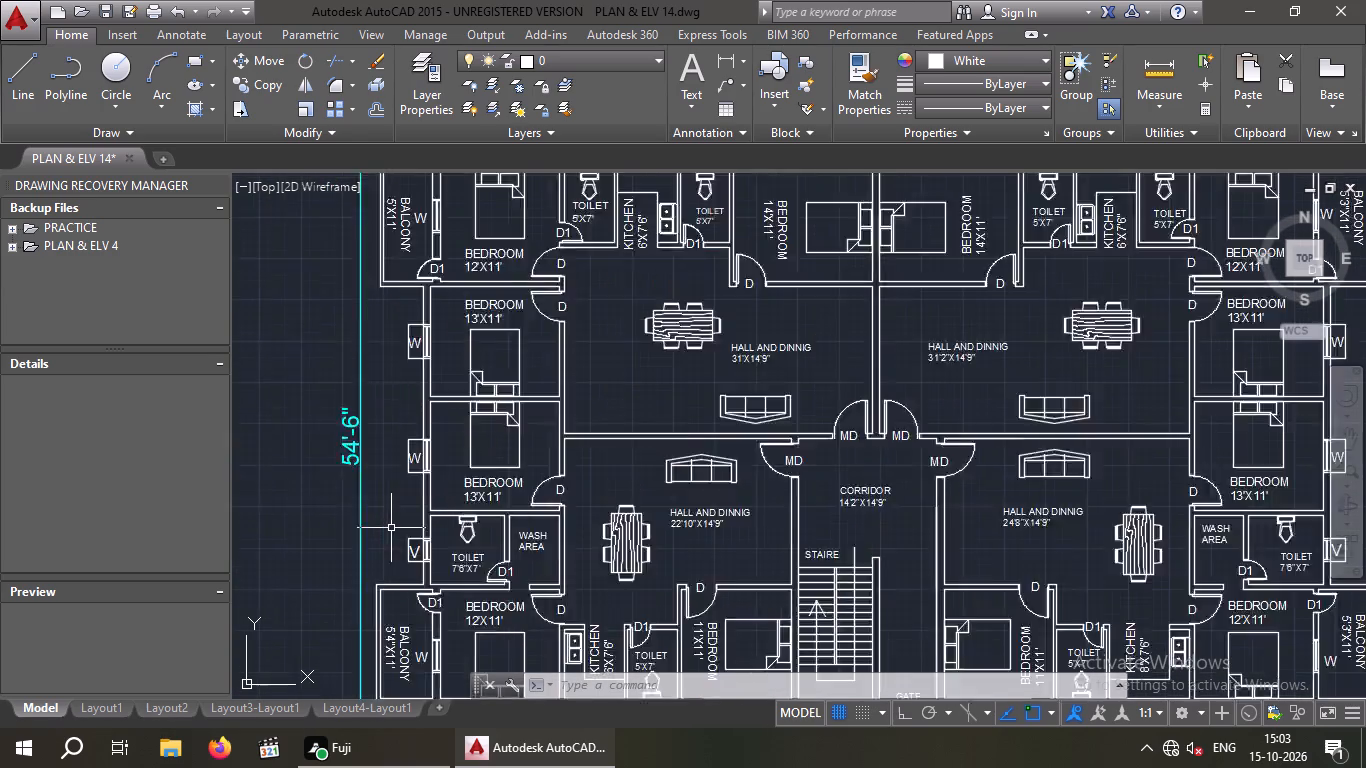
scroll(515, 537, "up", 2)
left_click_drag(582, 529, 507, 560)
left_click(449, 559)
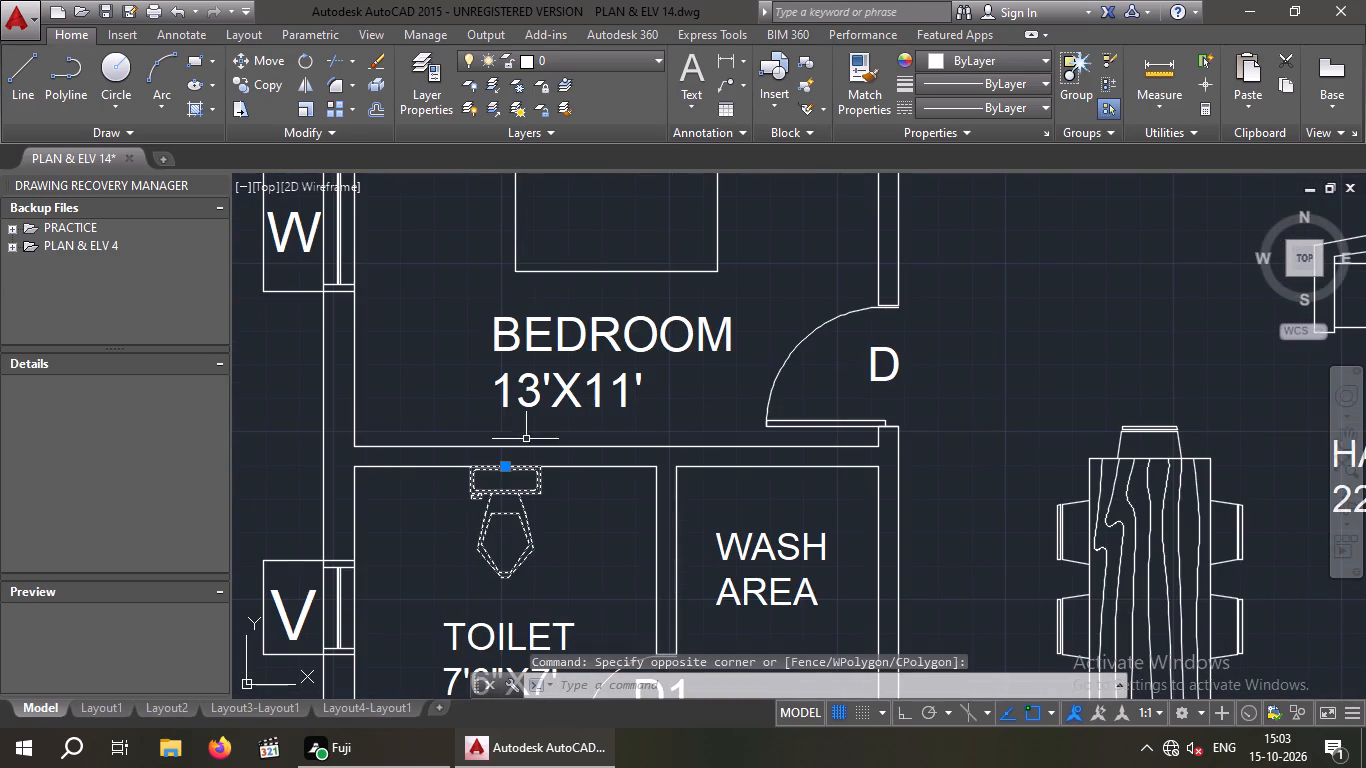
left_click(269, 85)
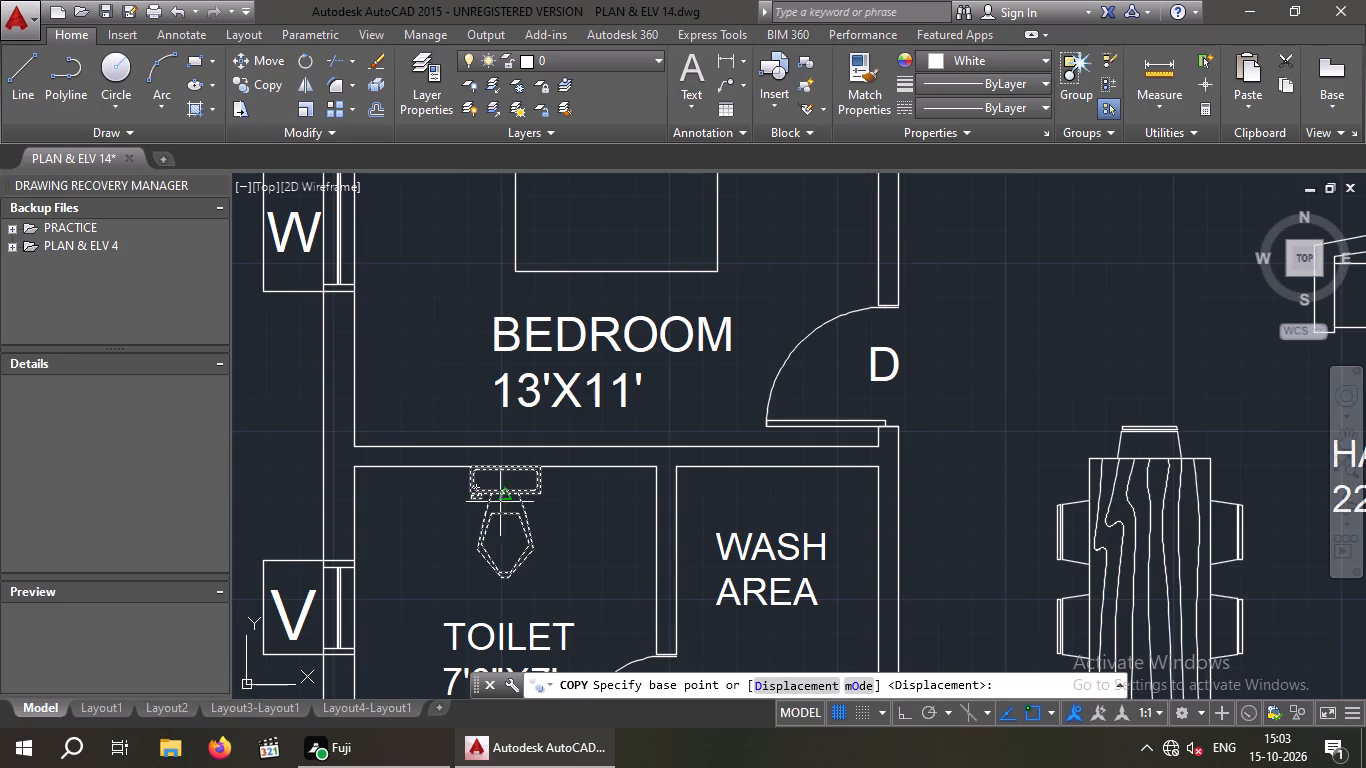
left_click(539, 543)
scroll(537, 518, "down", 4)
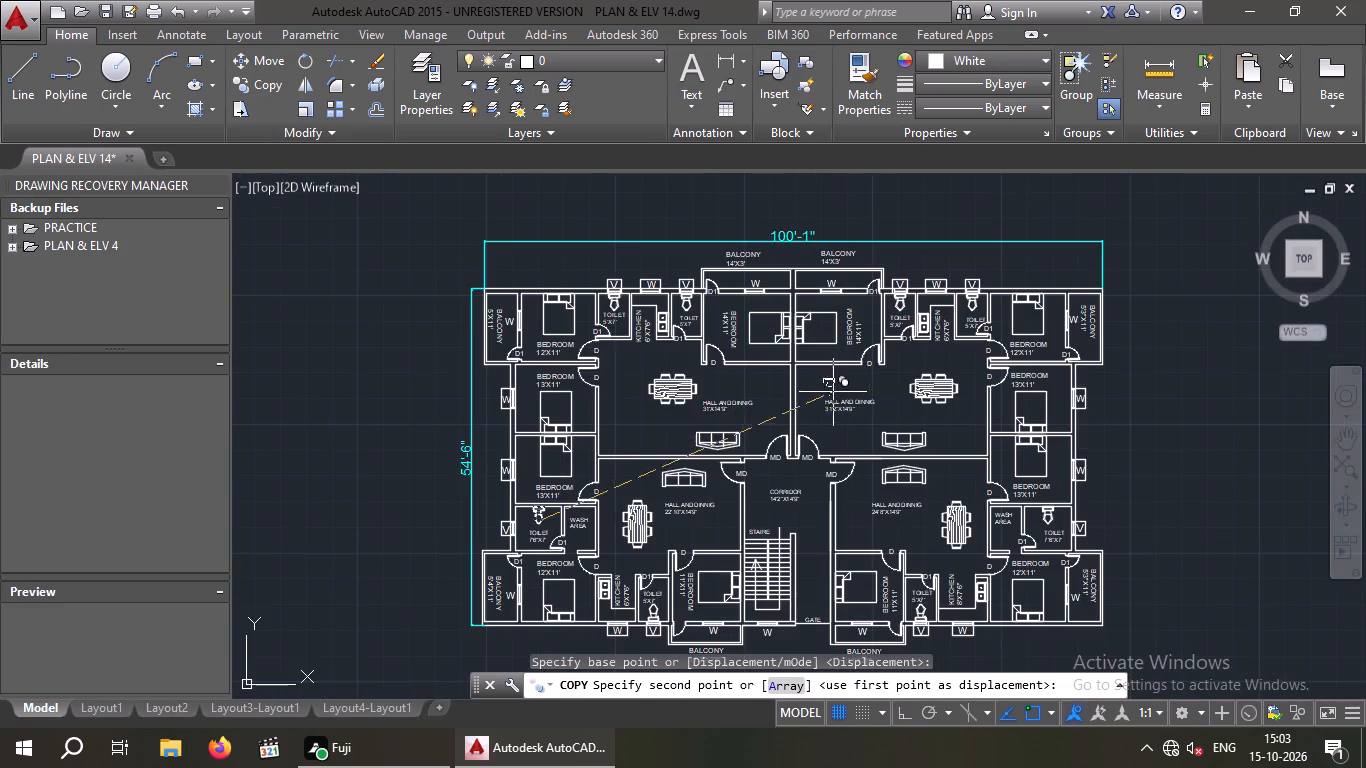
middle_click_drag(815, 399, 0, 450)
scroll(843, 507, "up", 1)
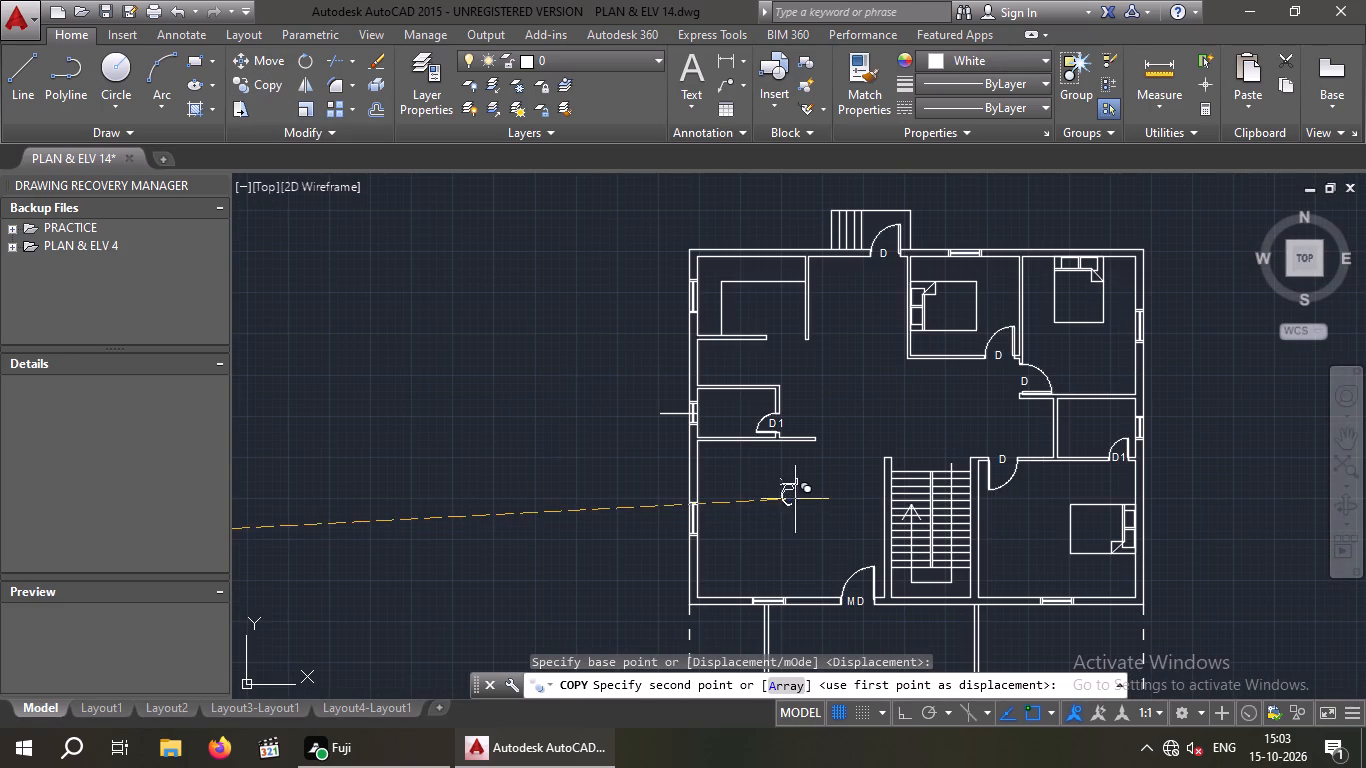
middle_click_drag(774, 495, 764, 487)
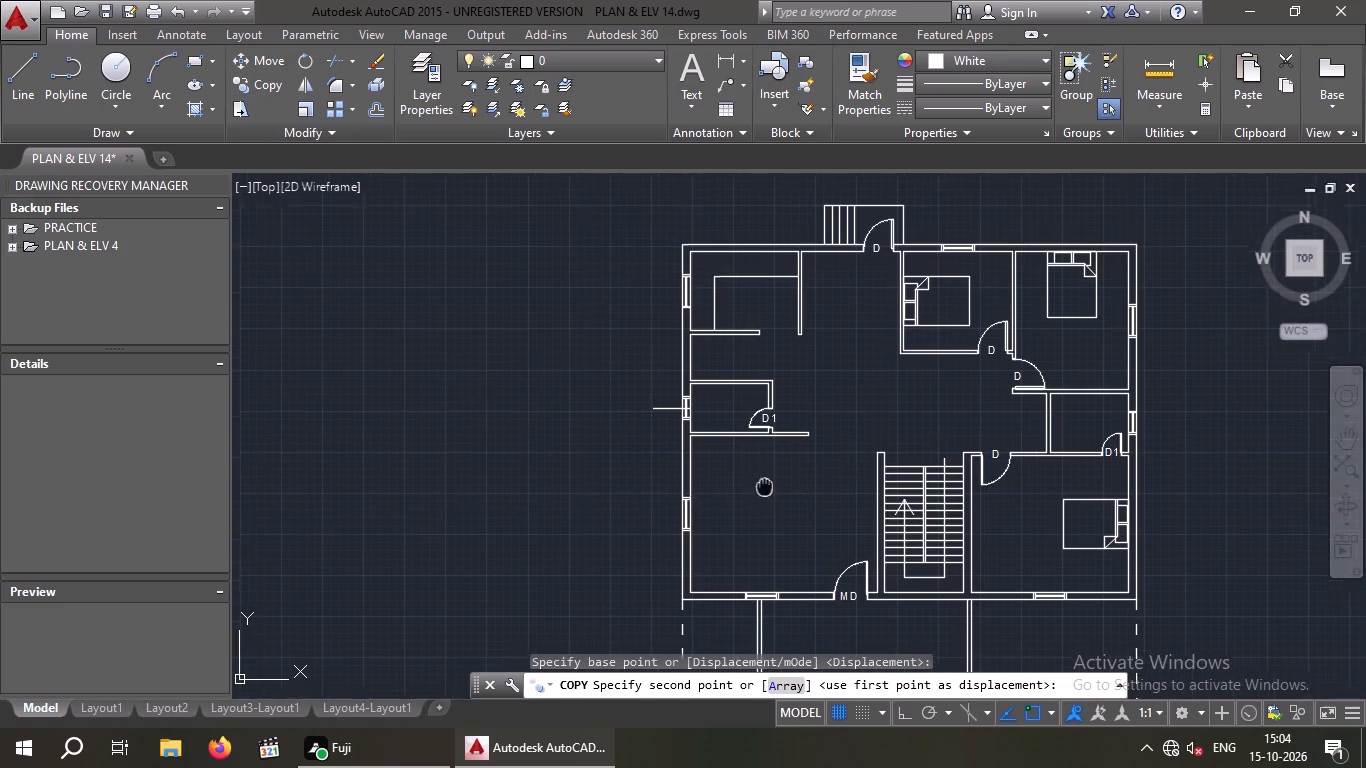
middle_click_drag(764, 487, 642, 441)
scroll(617, 432, "up", 2)
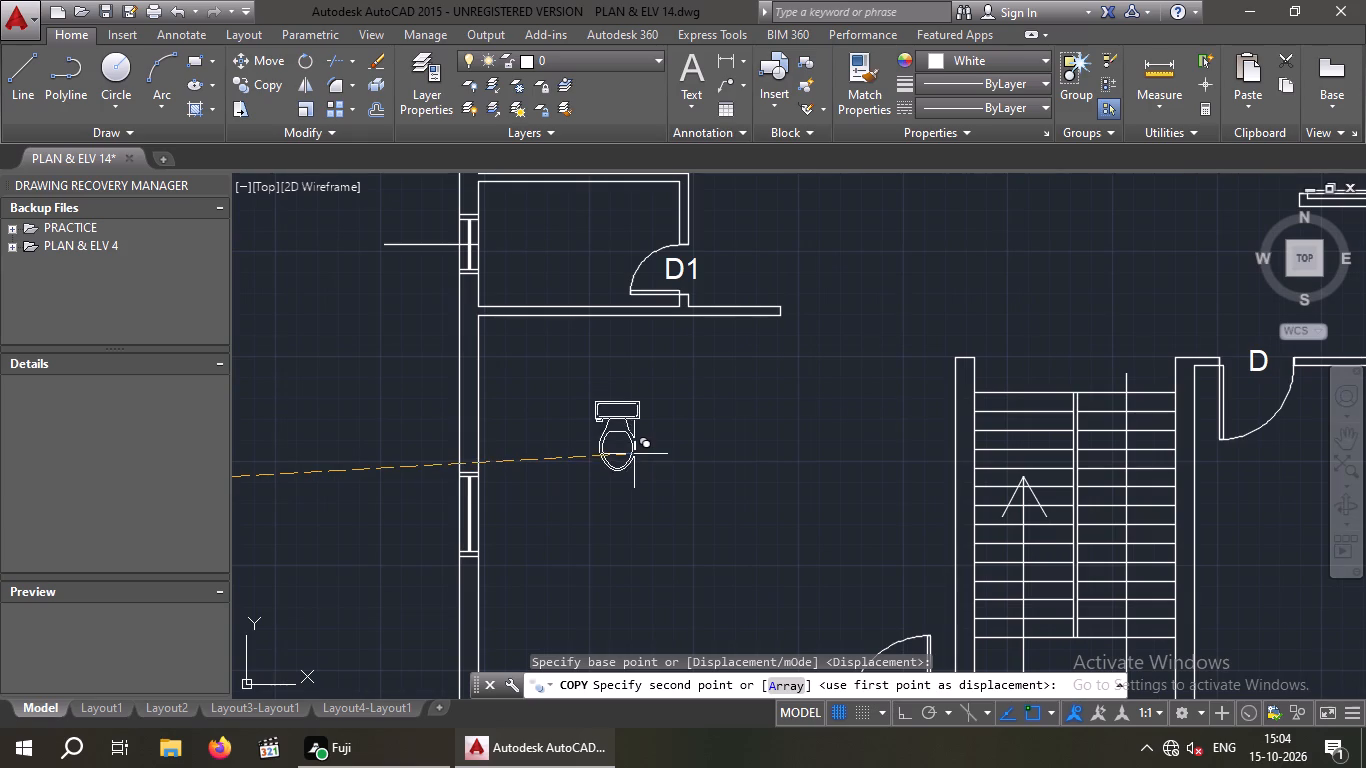
left_click(634, 454)
key("space")
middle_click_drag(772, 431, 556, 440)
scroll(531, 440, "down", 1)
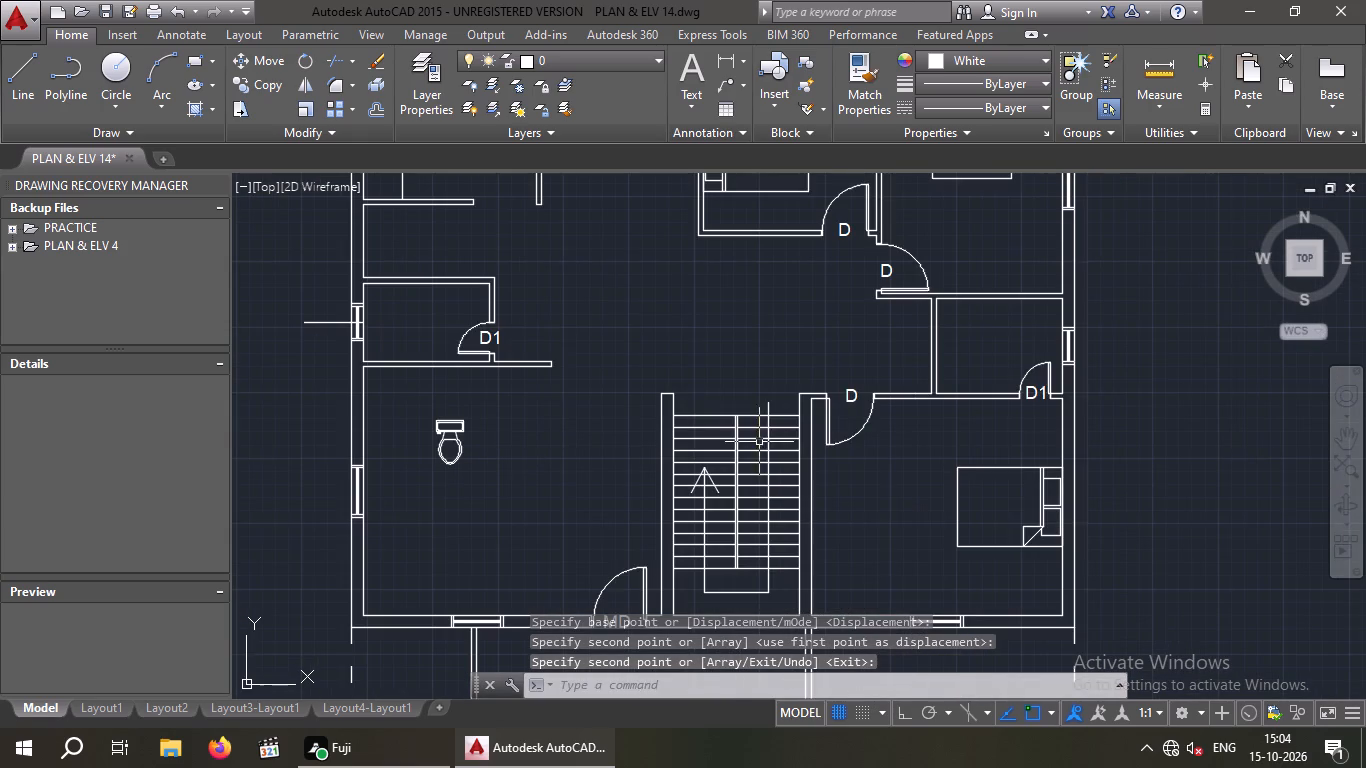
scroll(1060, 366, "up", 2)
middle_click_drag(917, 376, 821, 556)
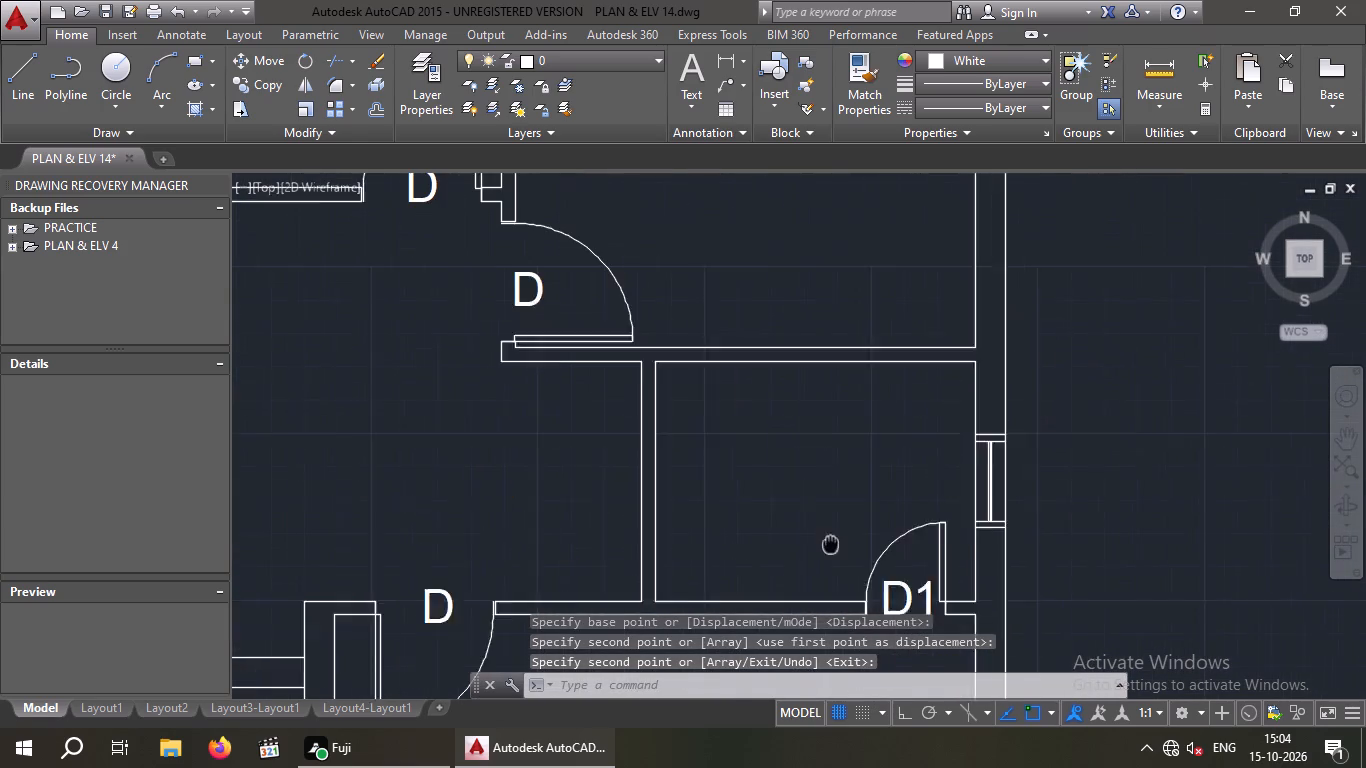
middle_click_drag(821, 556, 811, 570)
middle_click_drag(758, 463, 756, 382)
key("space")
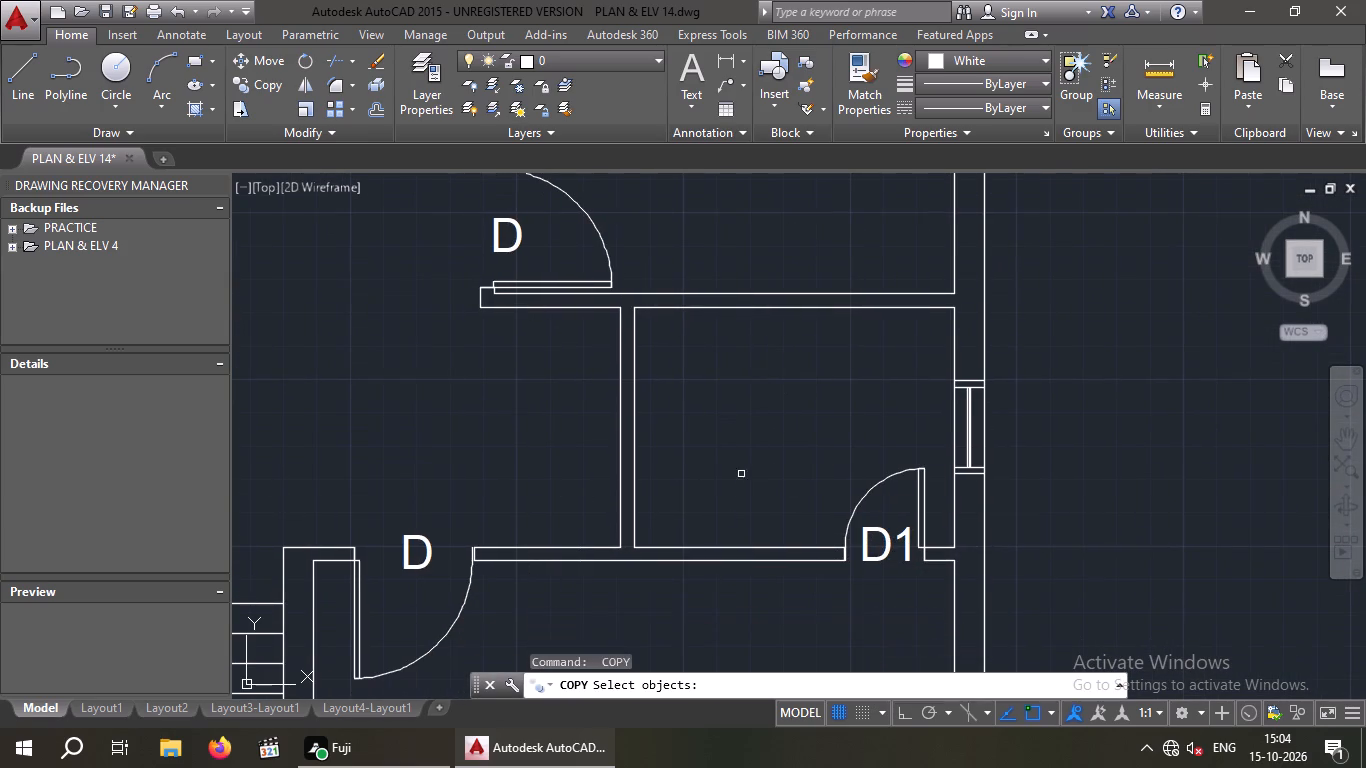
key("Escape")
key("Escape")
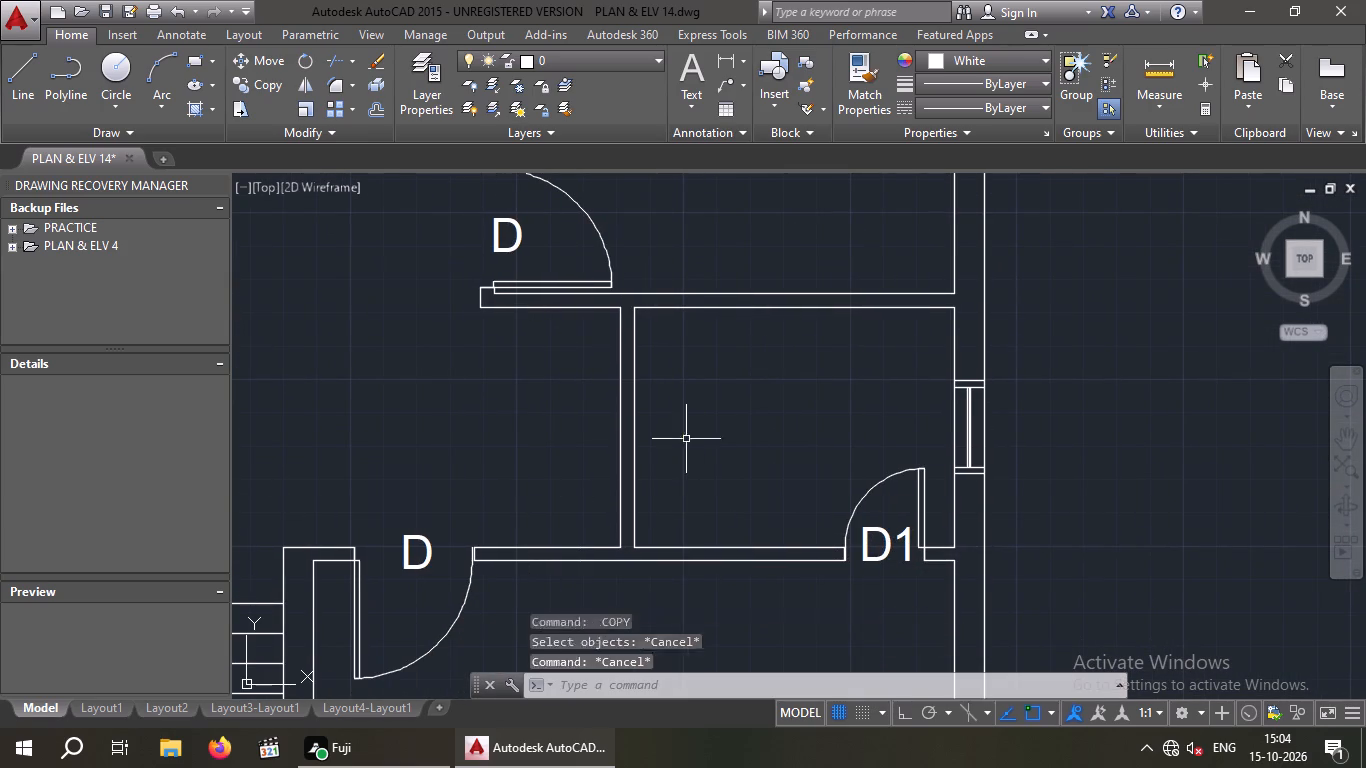
Draw a horizontal guide line from the midpoint of the right D1 room's left wall out into the hall.
key("l")
key("Return")
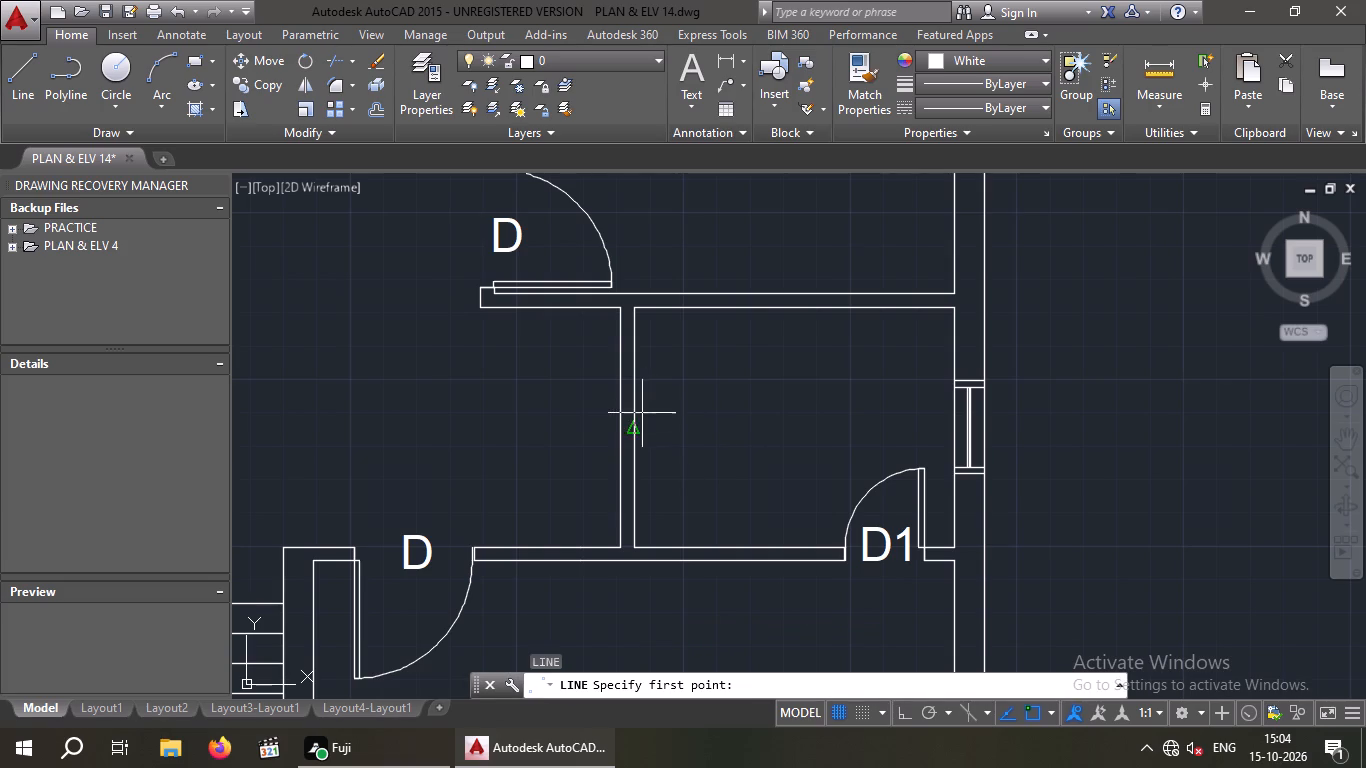
left_click(631, 424)
left_click(526, 421)
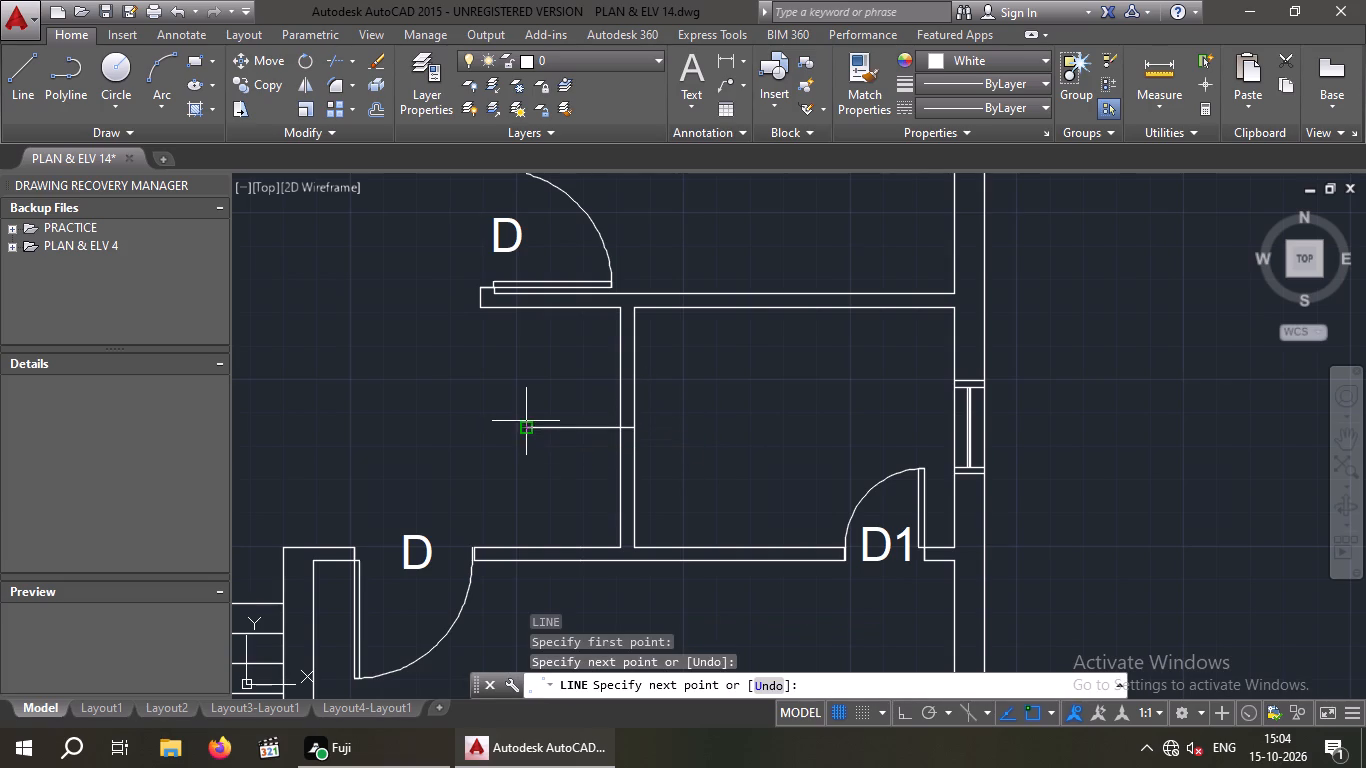
key("space")
With Ortho on, rotate the copied toilet fixture in the lower-left room 90° about its bowl's front end.
scroll(538, 424, "down", 2)
middle_click_drag(541, 436, 726, 436)
scroll(734, 439, "down", 1)
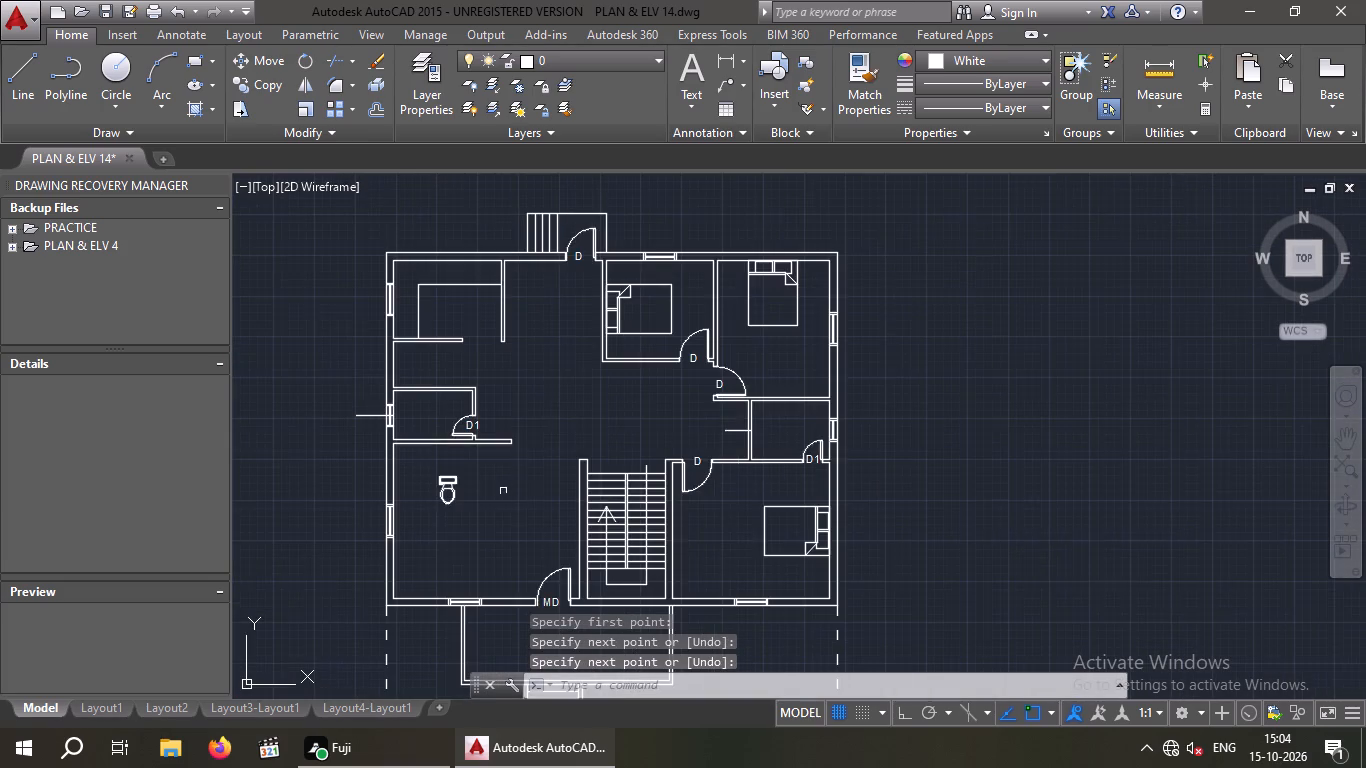
scroll(484, 499, "up", 1)
left_click_drag(511, 471, 429, 539)
left_click(379, 505)
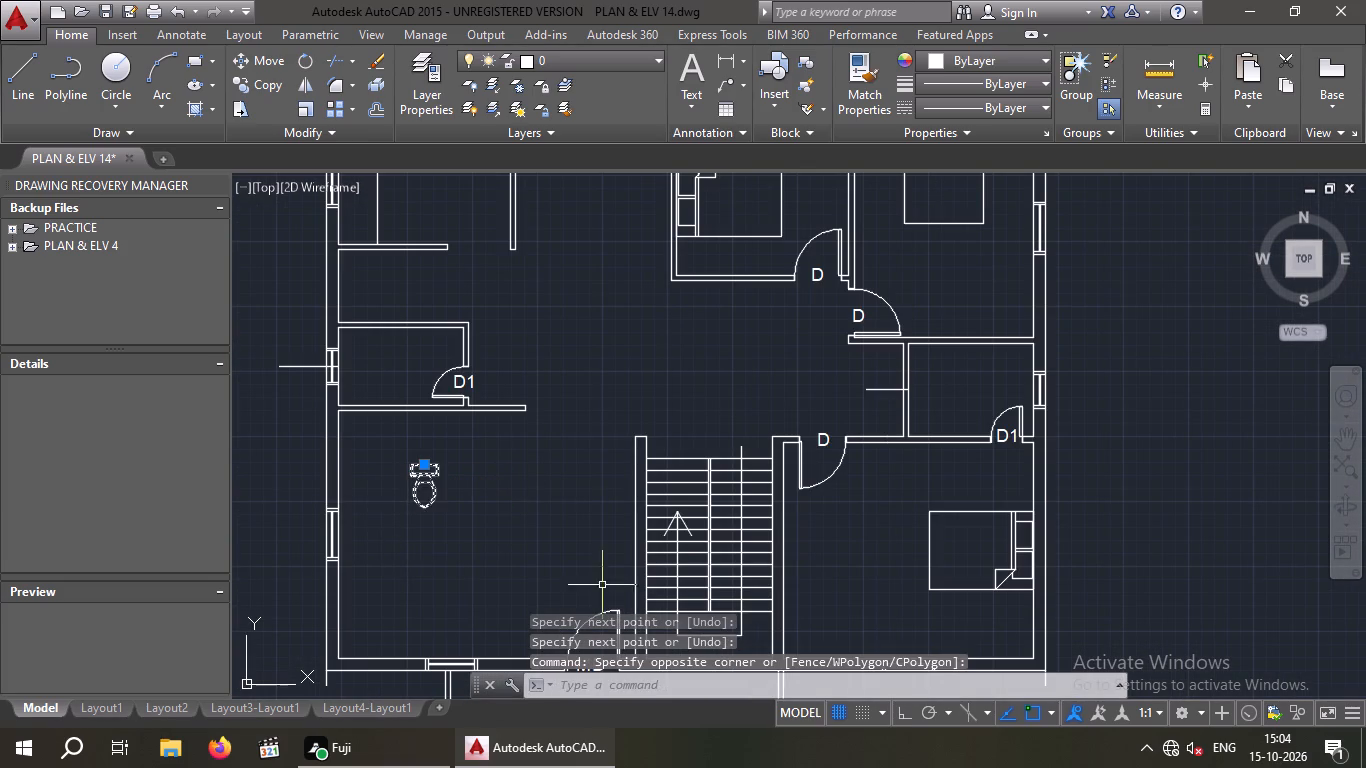
left_click(902, 712)
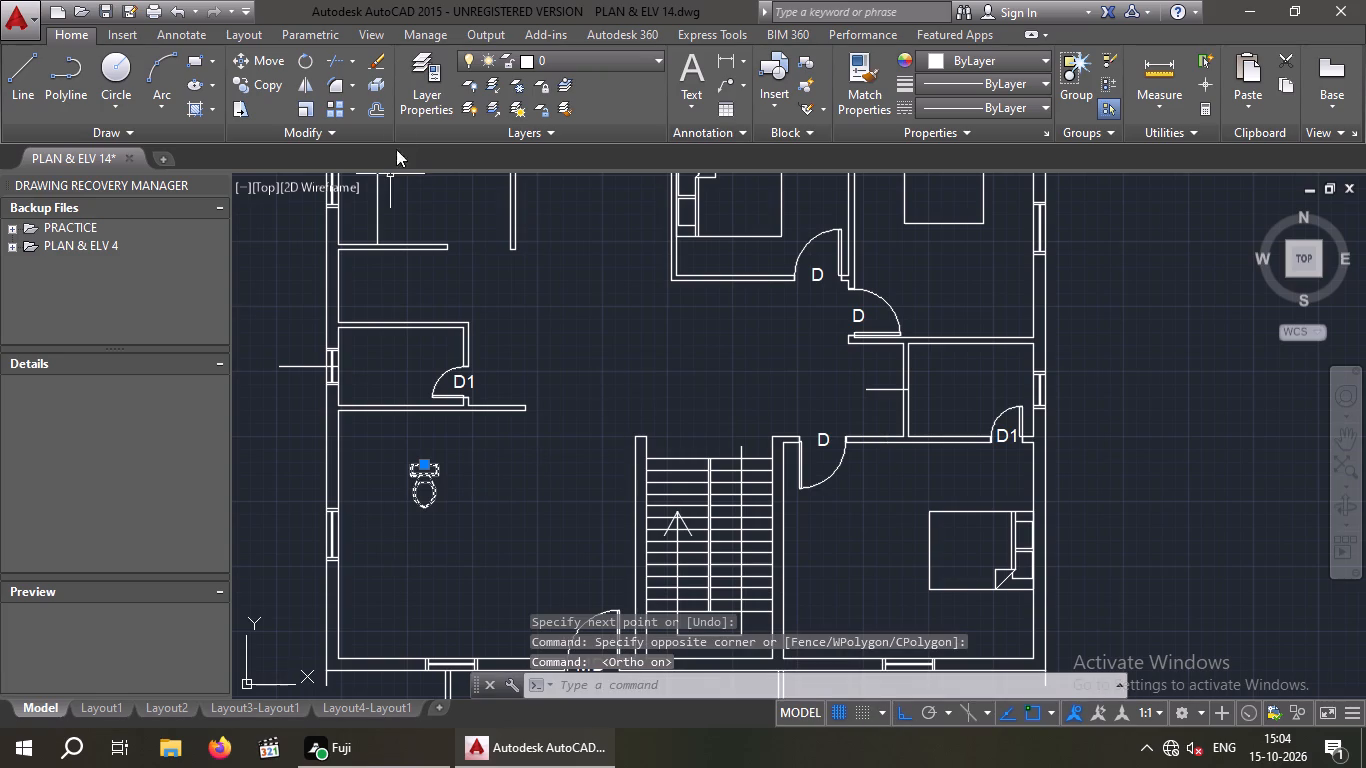
left_click(307, 60)
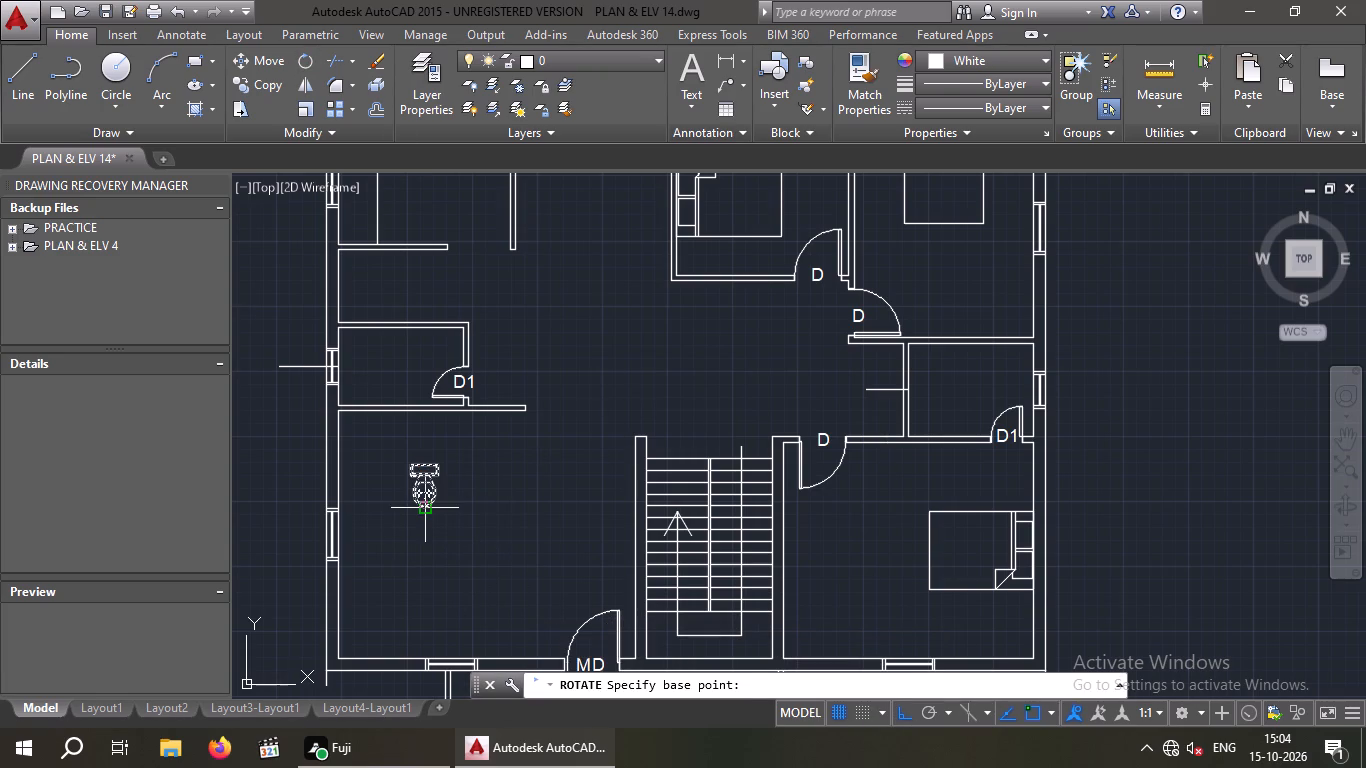
left_click_drag(428, 510, 491, 525)
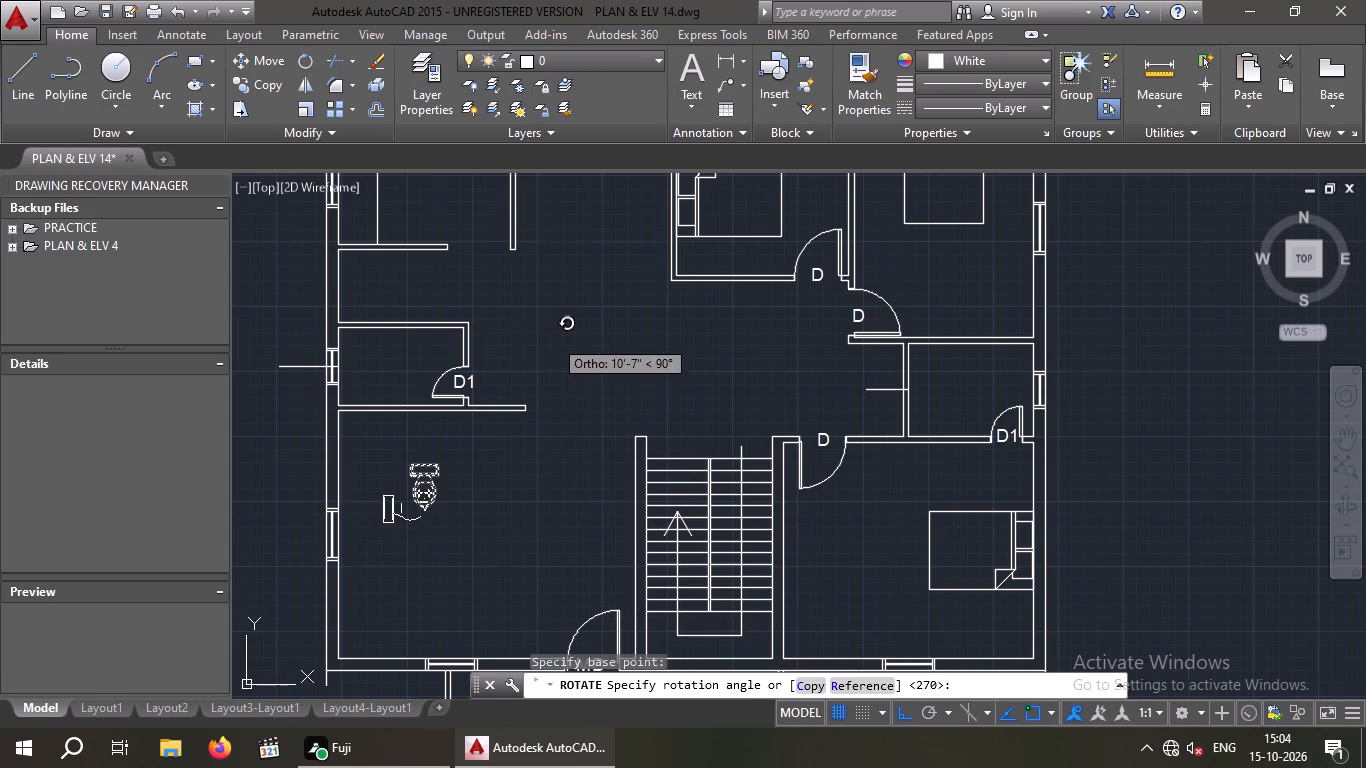
left_click(552, 333)
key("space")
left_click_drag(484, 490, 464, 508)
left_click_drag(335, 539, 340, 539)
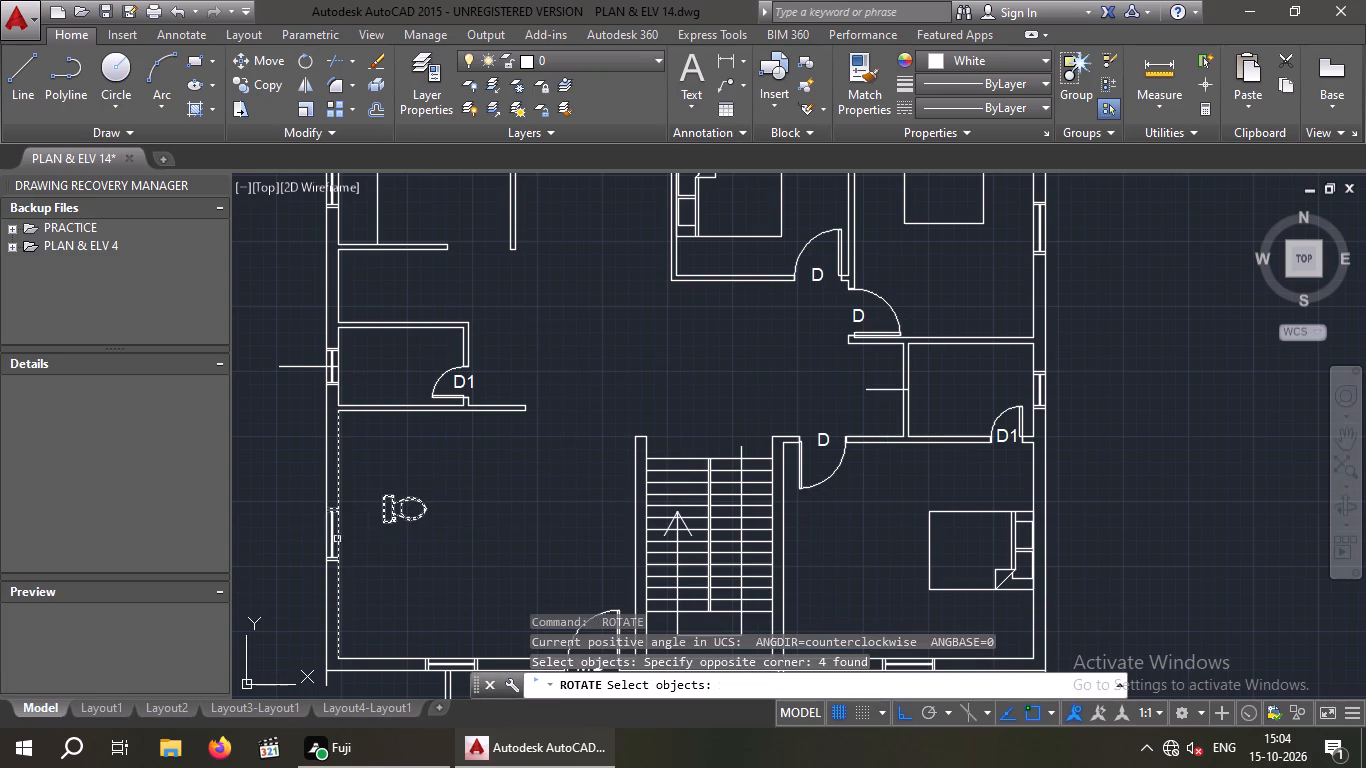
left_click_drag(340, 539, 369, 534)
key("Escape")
With Ortho off, copy the rotated toilet fixture by its tank's back midpoint to the guide line on the left D1 room's left wall.
left_click_drag(490, 482, 373, 528)
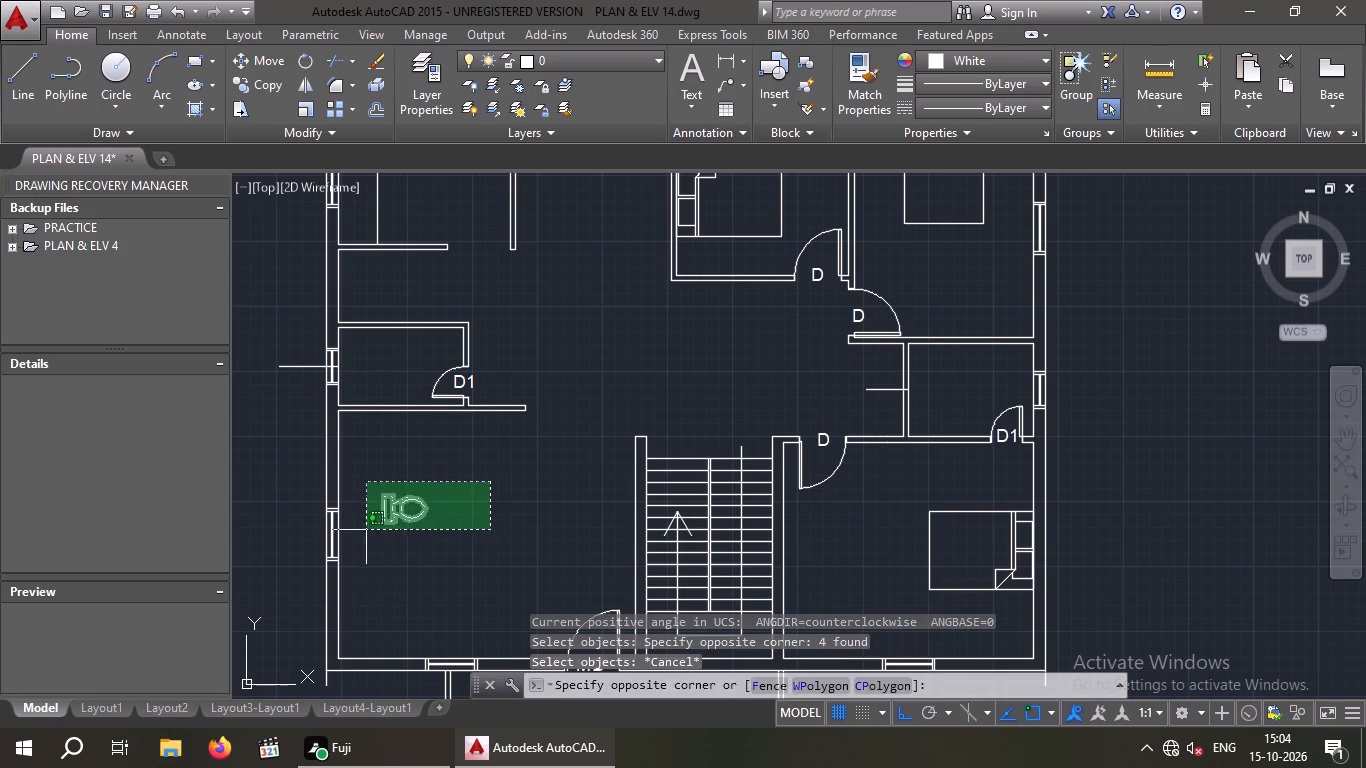
left_click(345, 539)
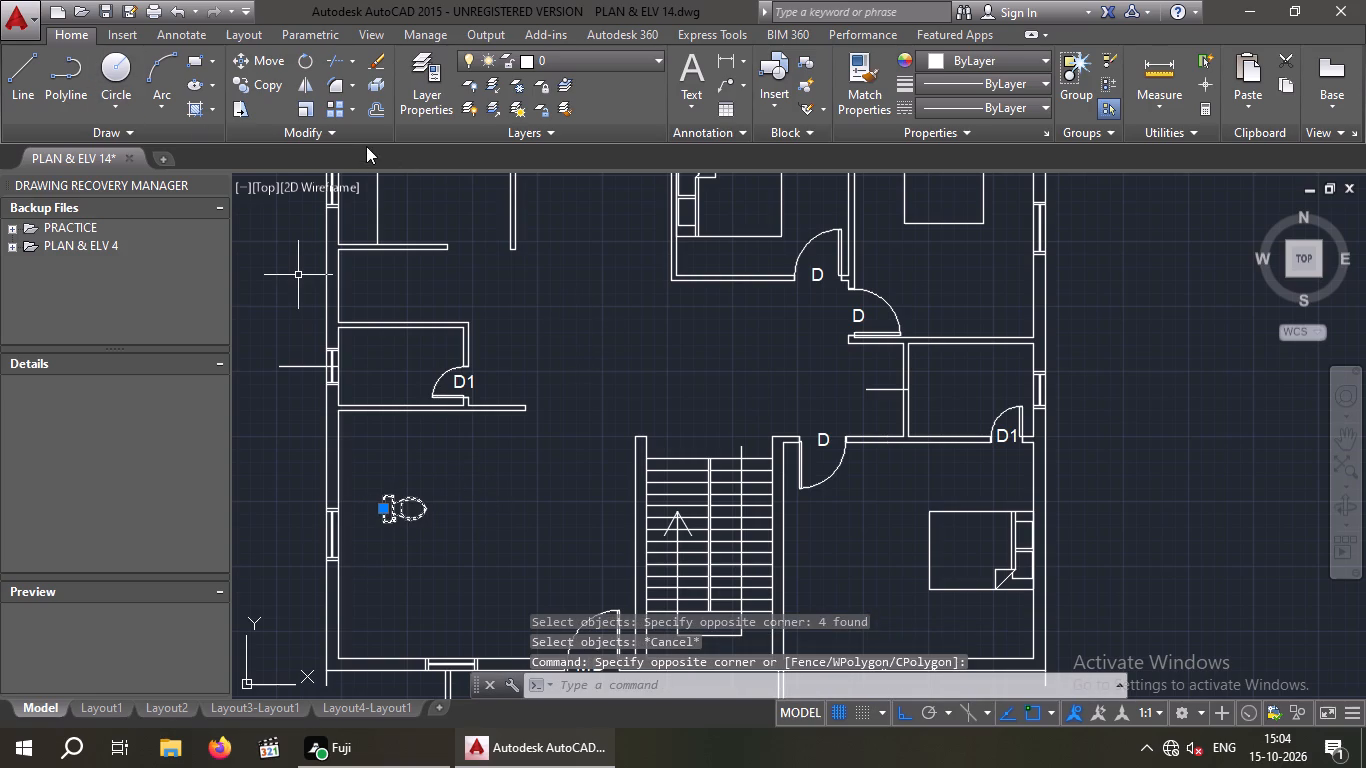
left_click(261, 84)
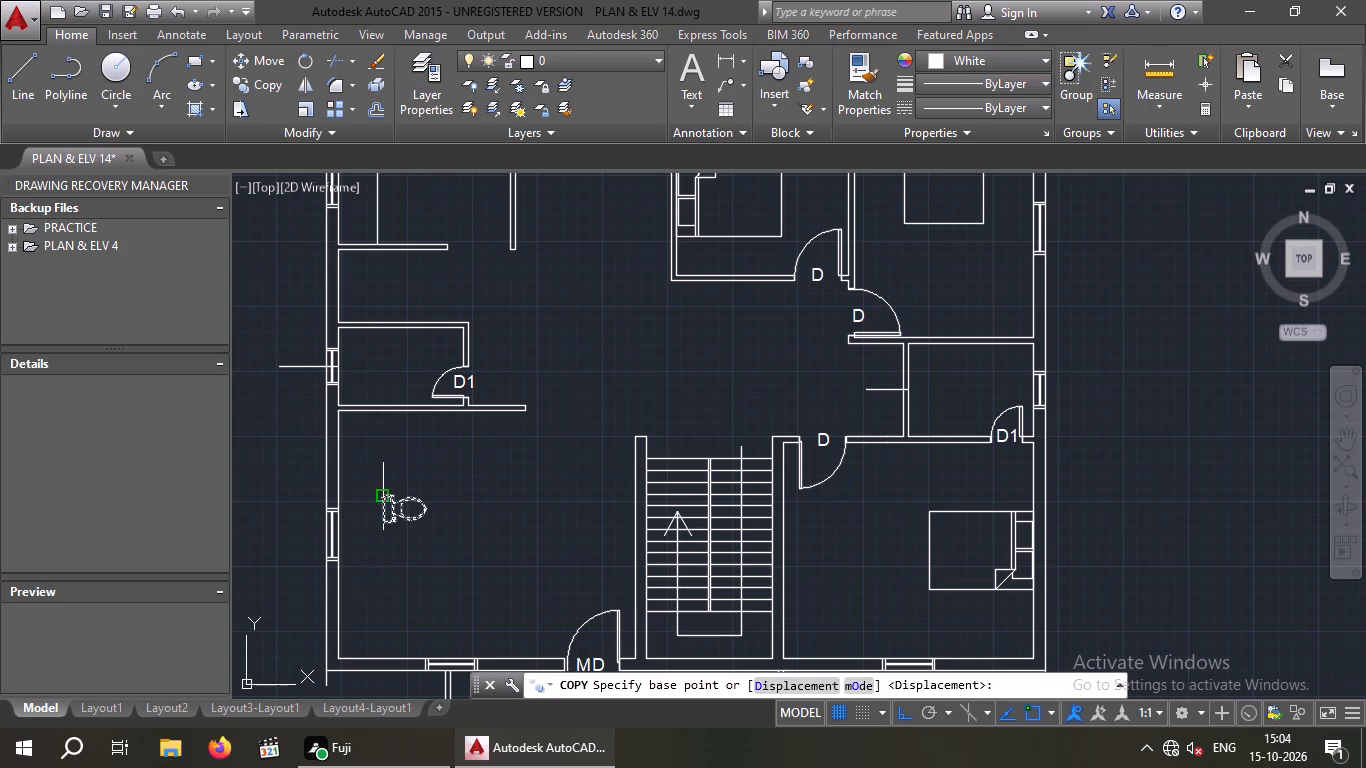
scroll(378, 514, "up", 5)
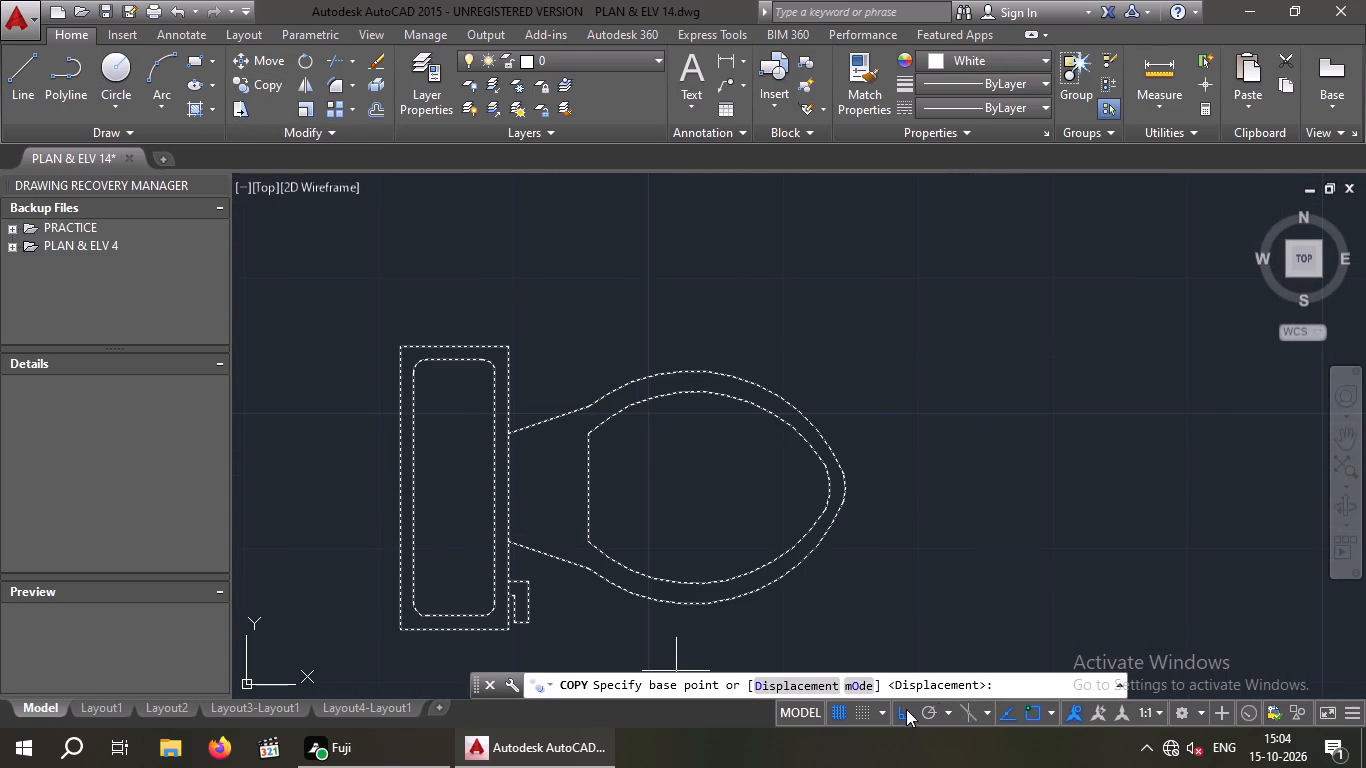
left_click(905, 714)
scroll(371, 486, "up", 2)
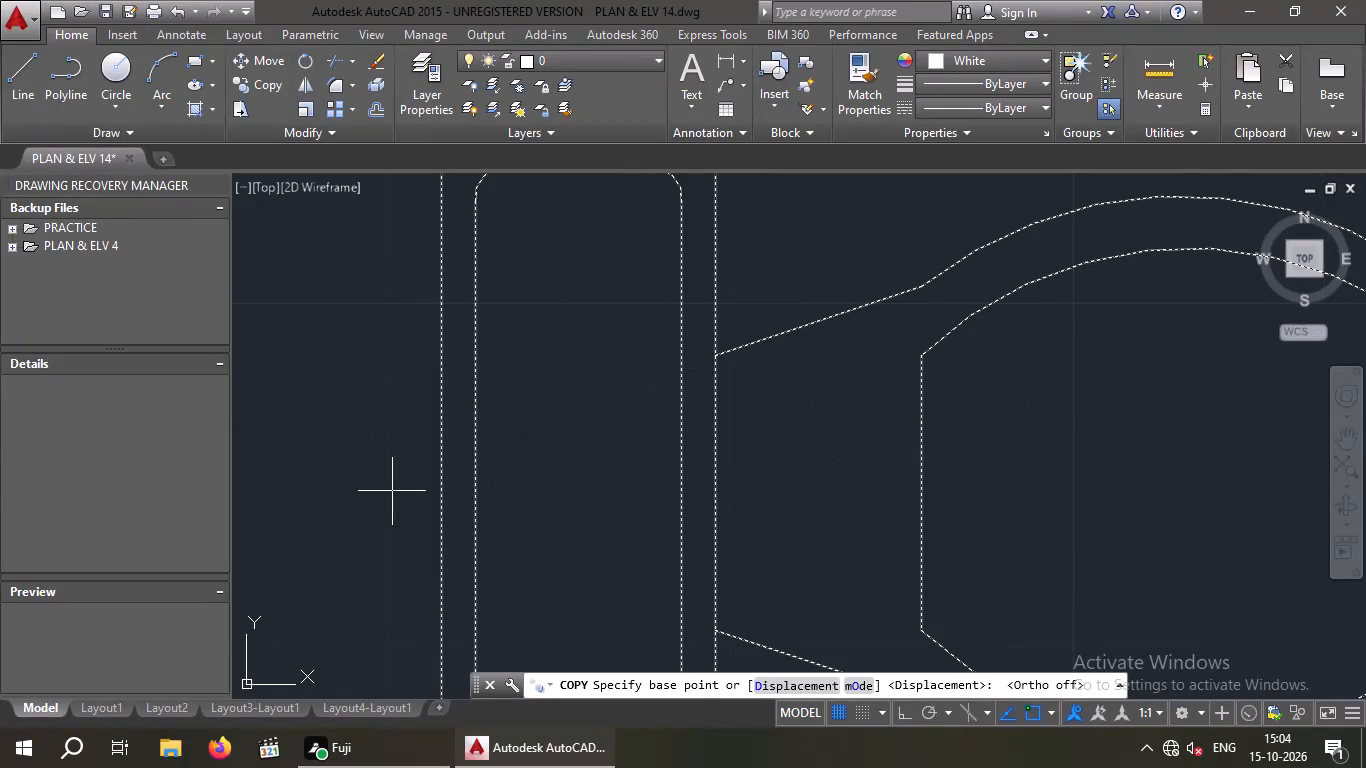
scroll(438, 481, "down", 1)
left_click(439, 487)
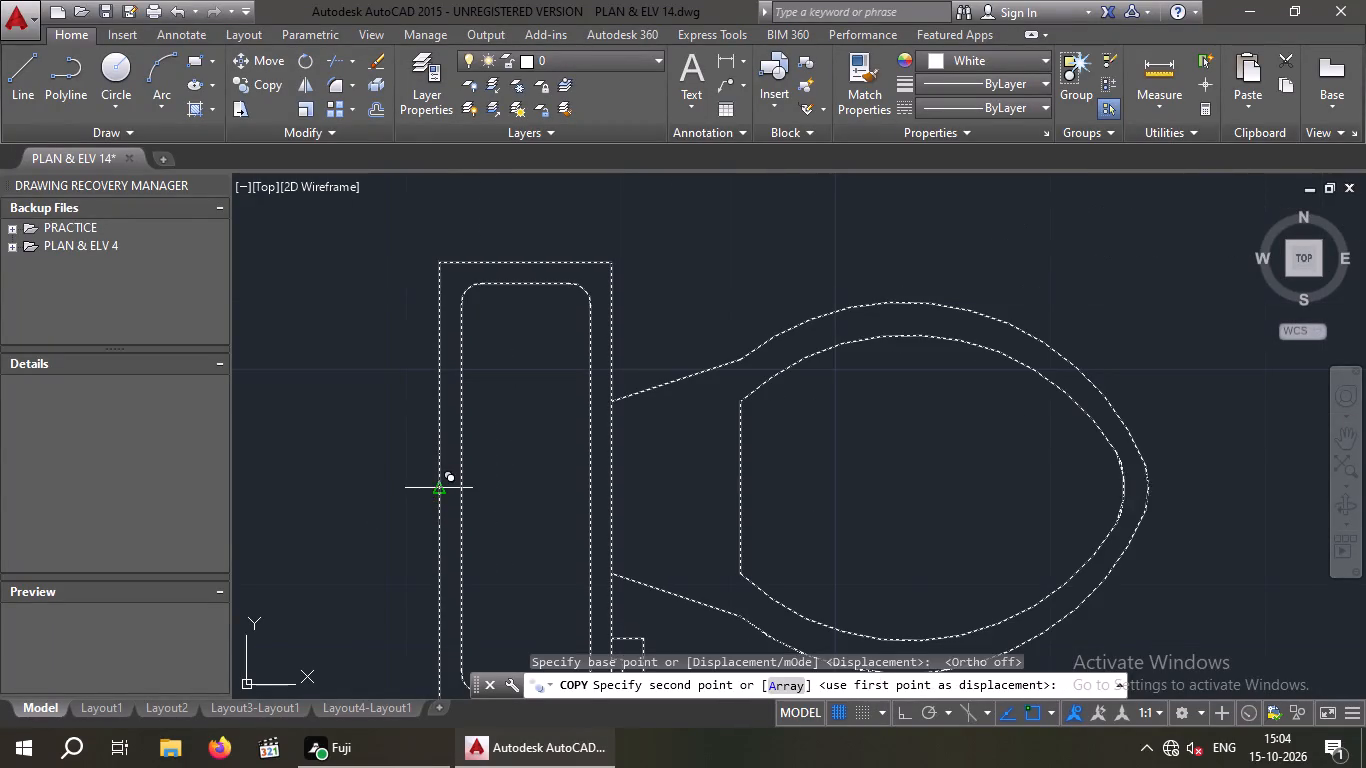
scroll(439, 453, "down", 4)
middle_click_drag(445, 455, 514, 525)
middle_click_drag(489, 462, 506, 610)
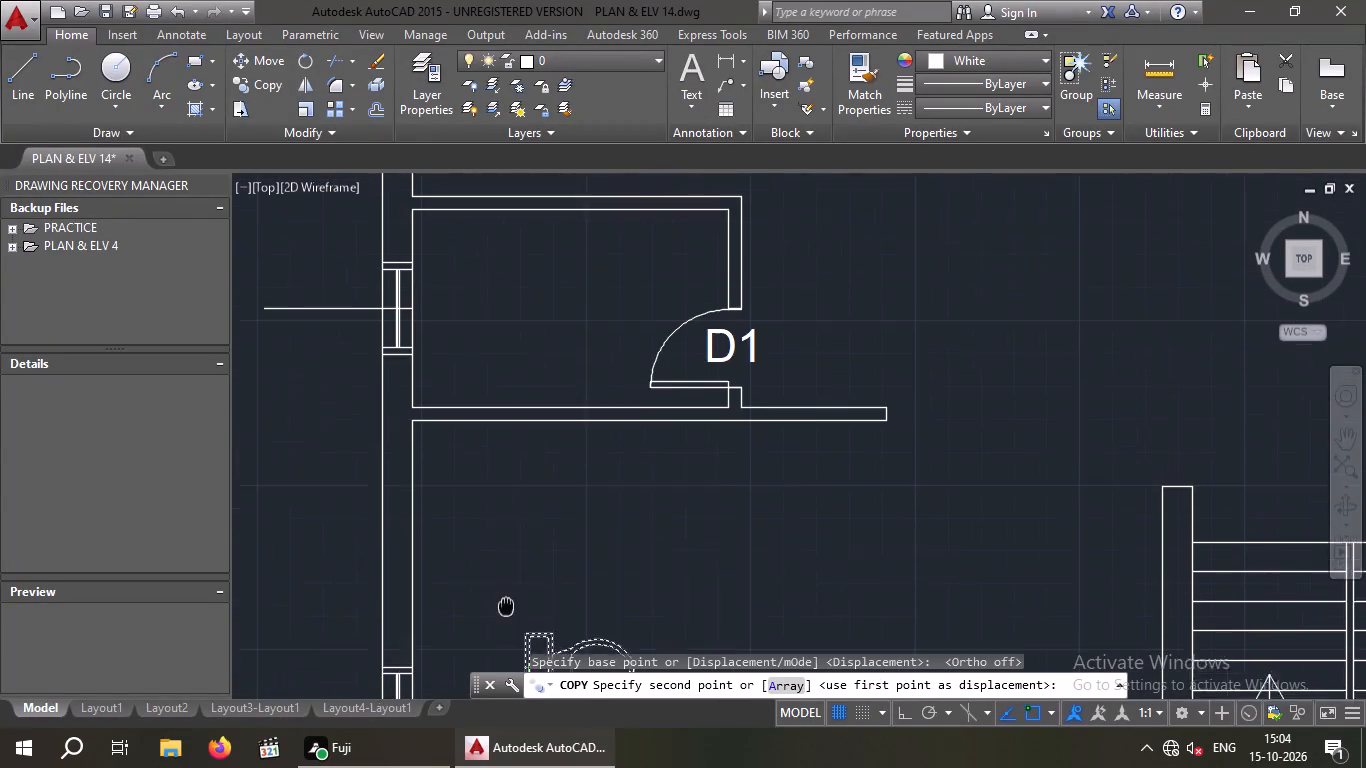
middle_click_drag(506, 610, 503, 639)
middle_click(503, 639)
scroll(446, 346, "up", 2)
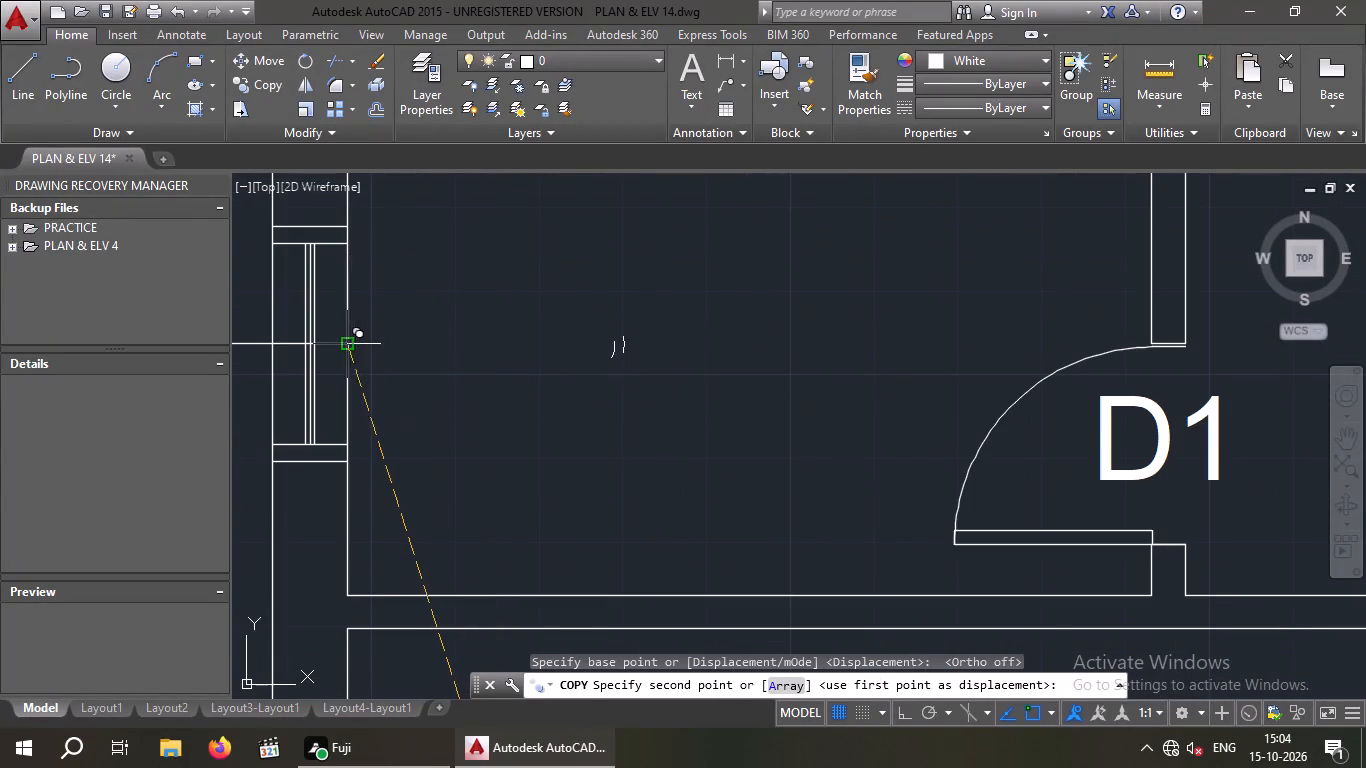
left_click(348, 343)
Place another copy of the rotated toilet fixture on the right D1 room's left wall, at the guide line's end.
scroll(411, 344, "down", 3)
scroll(529, 353, "down", 3)
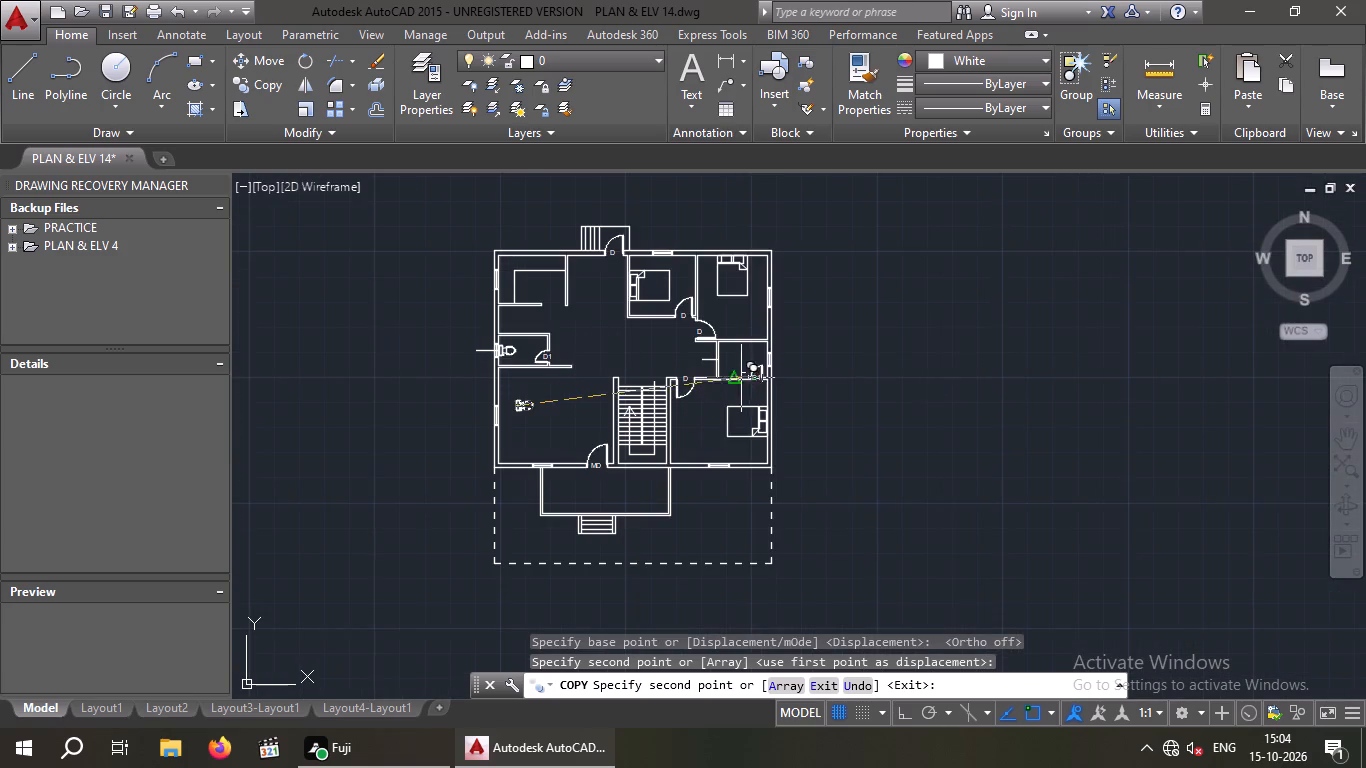
scroll(735, 372, "up", 4)
scroll(608, 297, "up", 2)
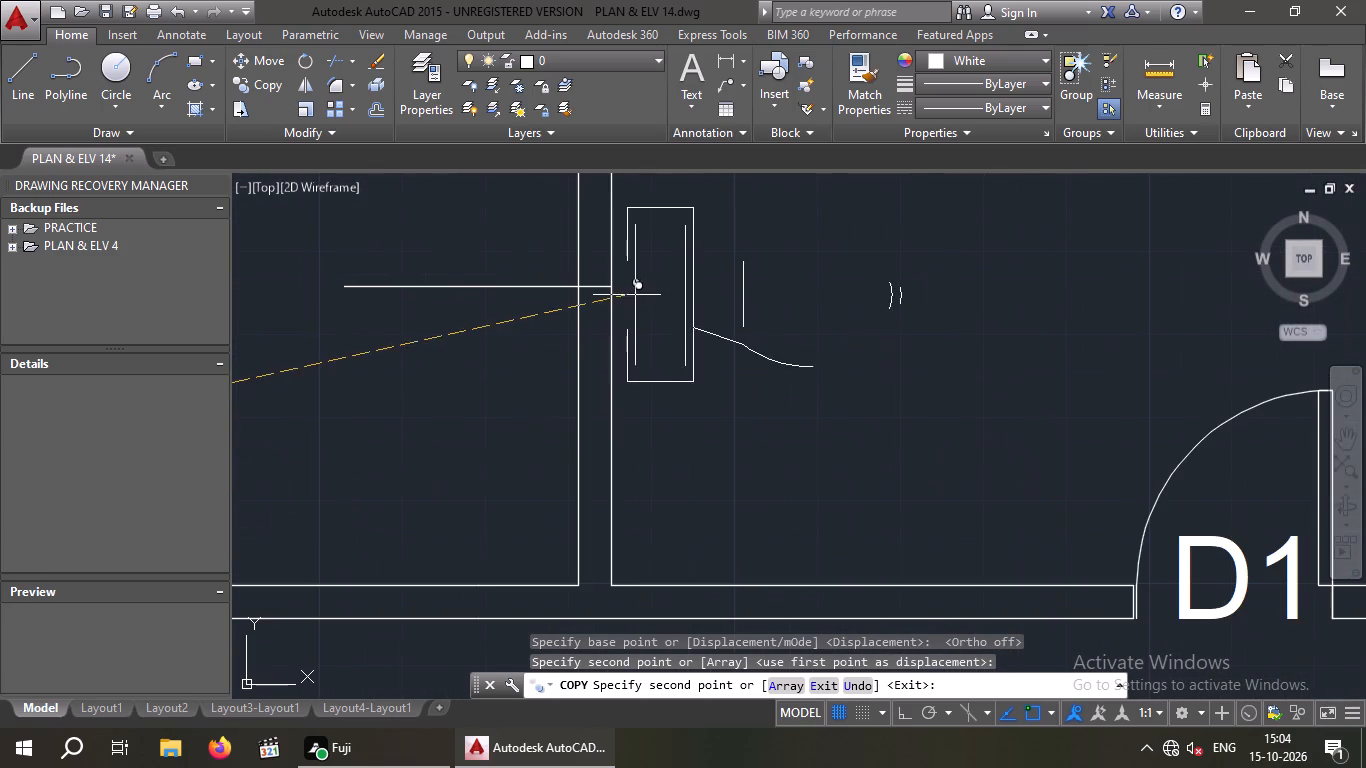
left_click(606, 286)
key("Escape")
Delete the horizontal guide line running from the right D1 room's left wall into the hall.
left_click_drag(505, 349, 451, 320)
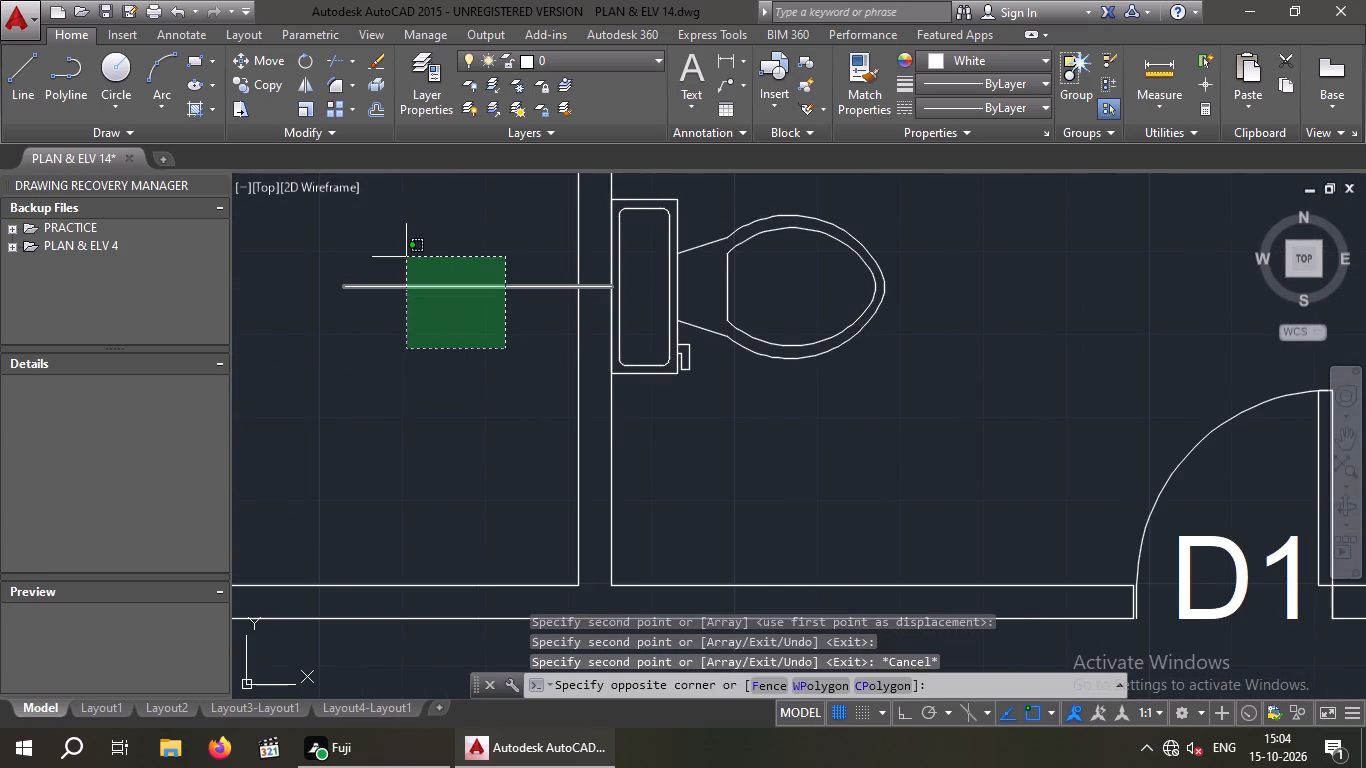
left_click(406, 257)
key("Delete")
Delete the loose toilet fixture left in the open lower-left room of the house plan.
scroll(408, 300, "down", 4)
middle_click_drag(370, 343, 573, 316)
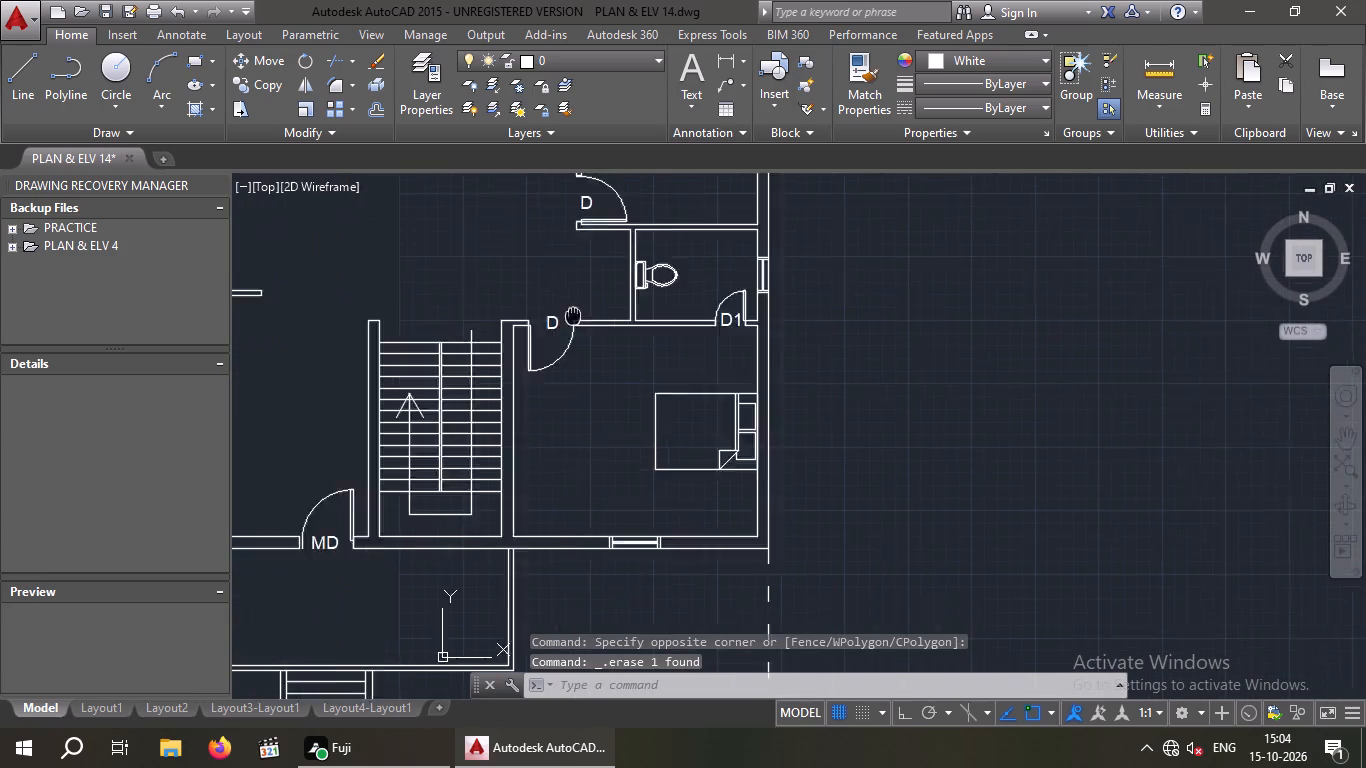
middle_click_drag(573, 316, 685, 332)
middle_click_drag(416, 329, 811, 337)
left_click_drag(732, 416, 689, 474)
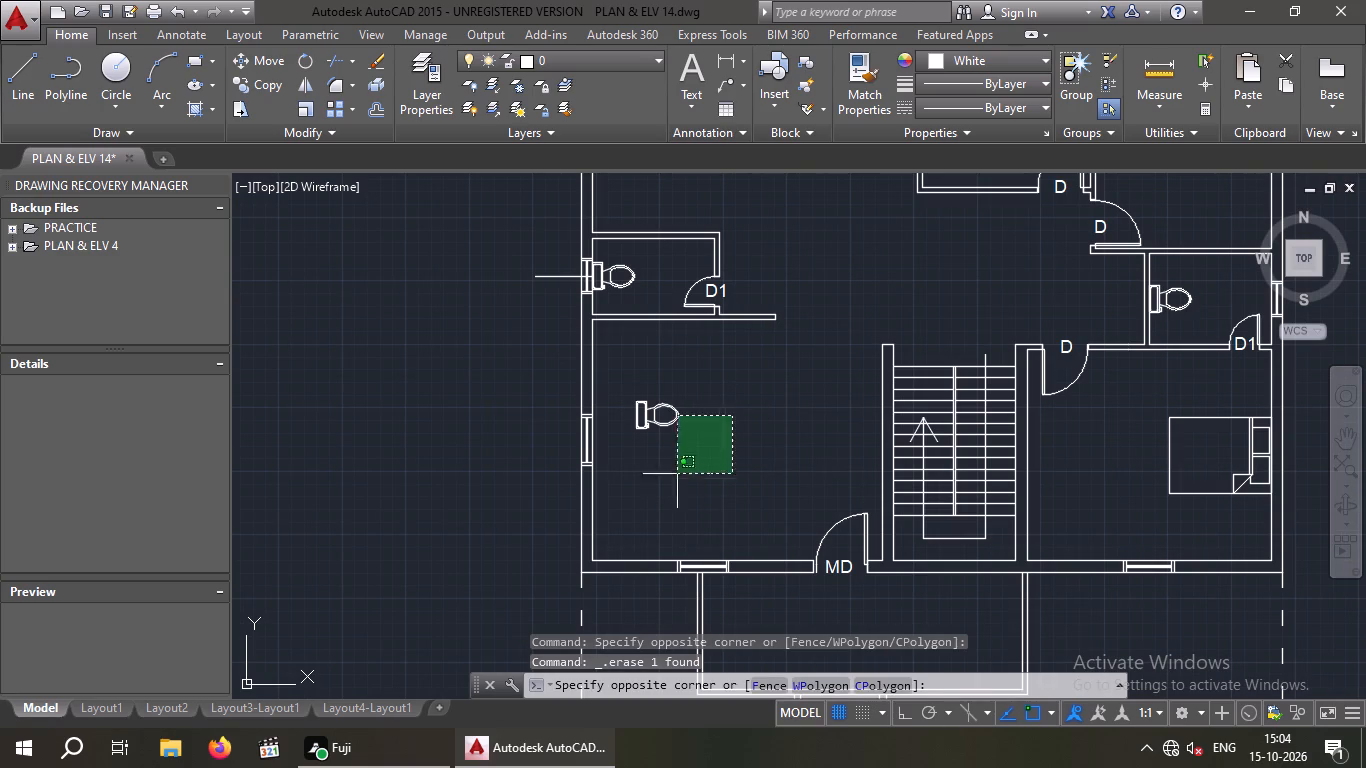
left_click(623, 409)
key("Delete")
Delete the horizontal guide line through the window on the left D1 room's left wall.
scroll(563, 285, "up", 4)
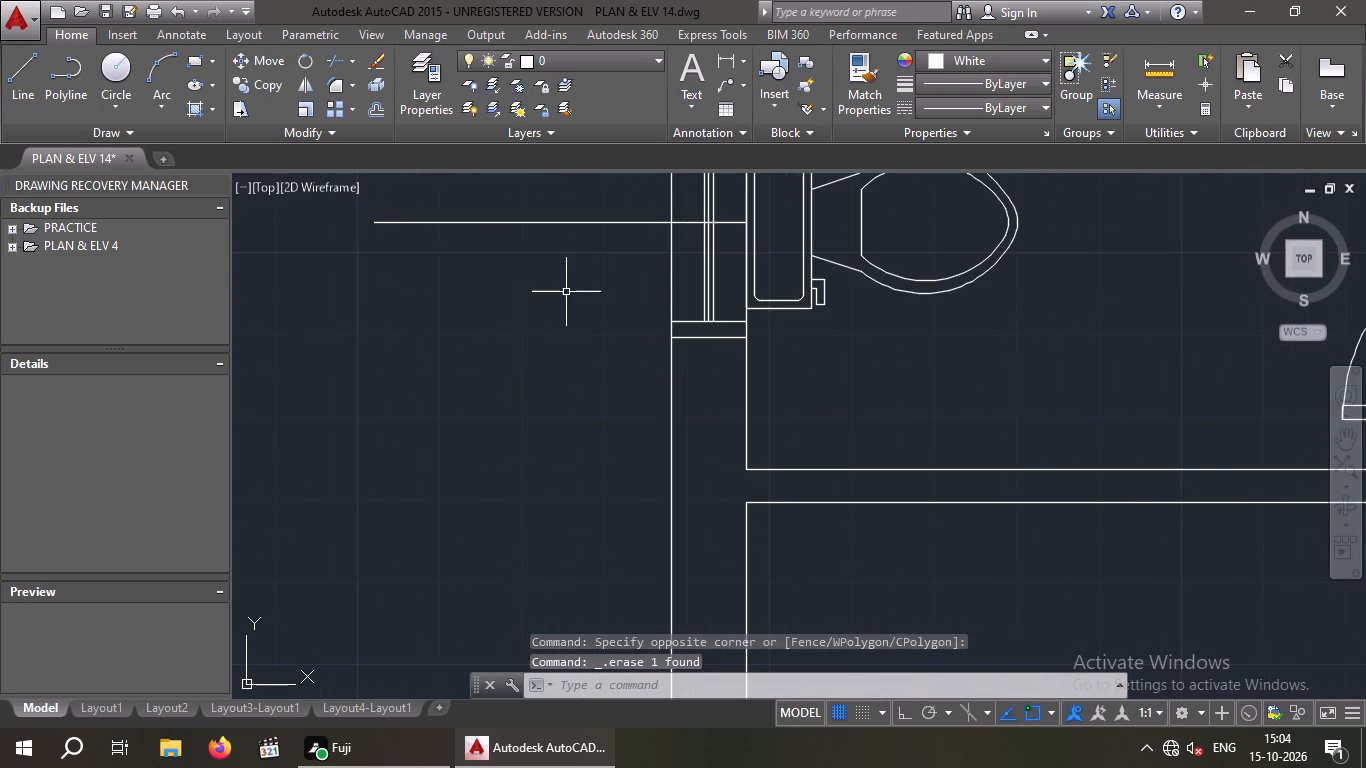
left_click_drag(567, 293, 528, 288)
left_click(473, 185)
key("Delete")
Examine the house plan's furnished rooms and the upper-left room with the L-shaped counter.
scroll(507, 284, "down", 4)
middle_click_drag(496, 298, 396, 315)
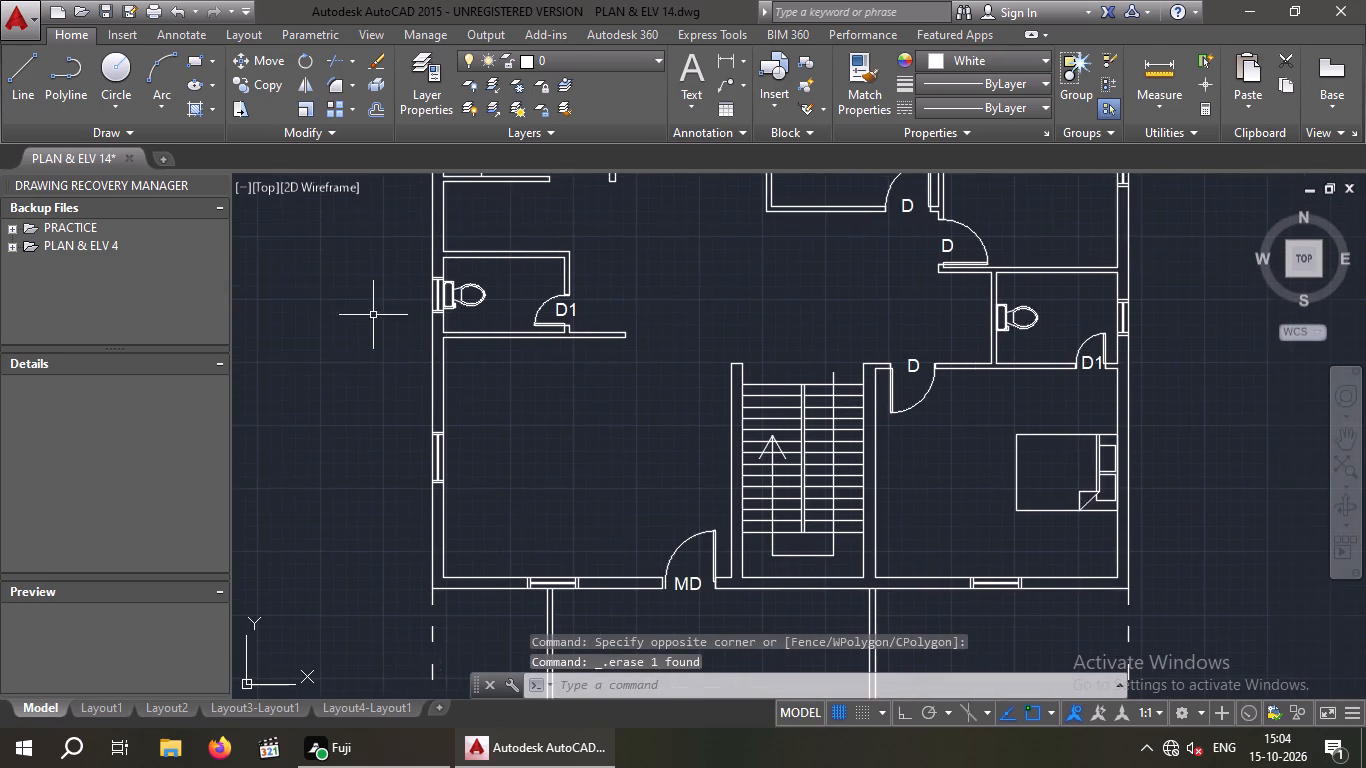
scroll(372, 316, "down", 1)
middle_click_drag(569, 347, 524, 333)
scroll(545, 316, "down", 1)
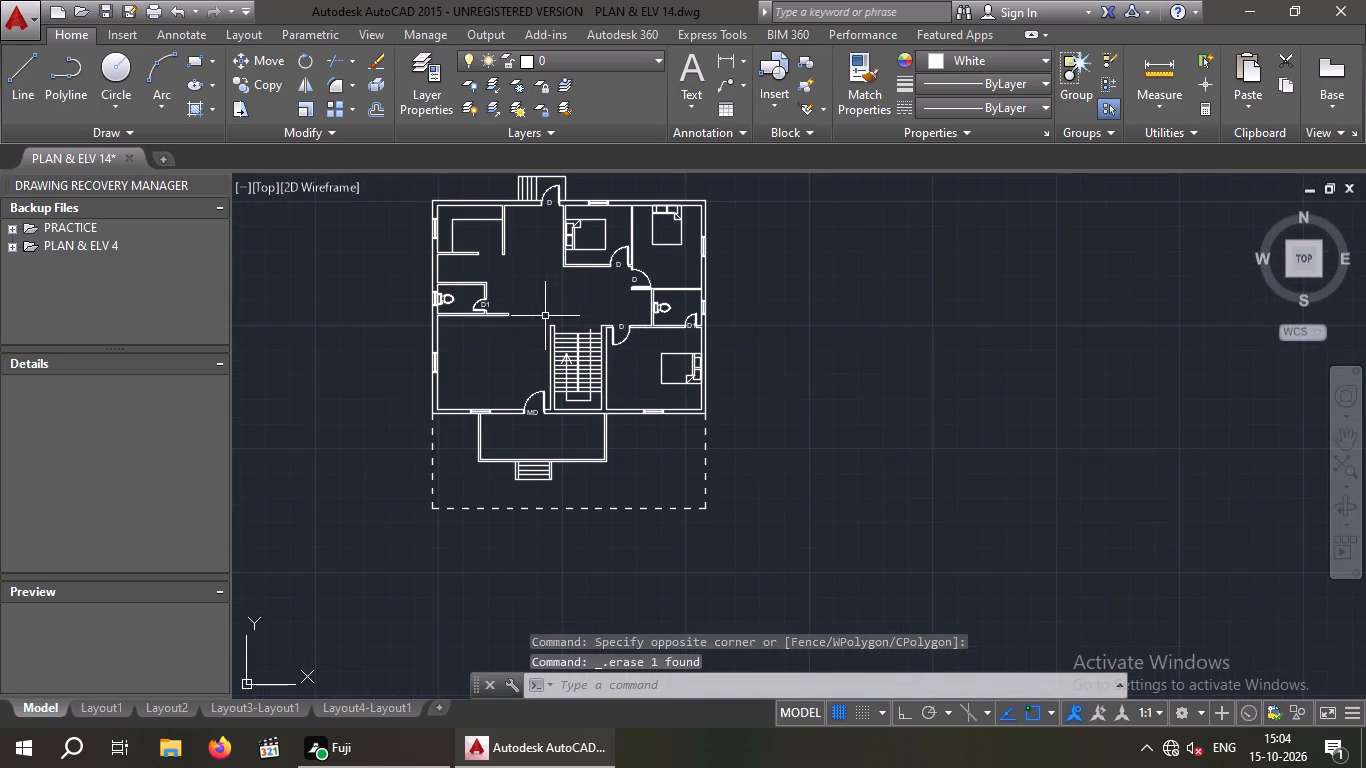
middle_click_drag(545, 315, 462, 366)
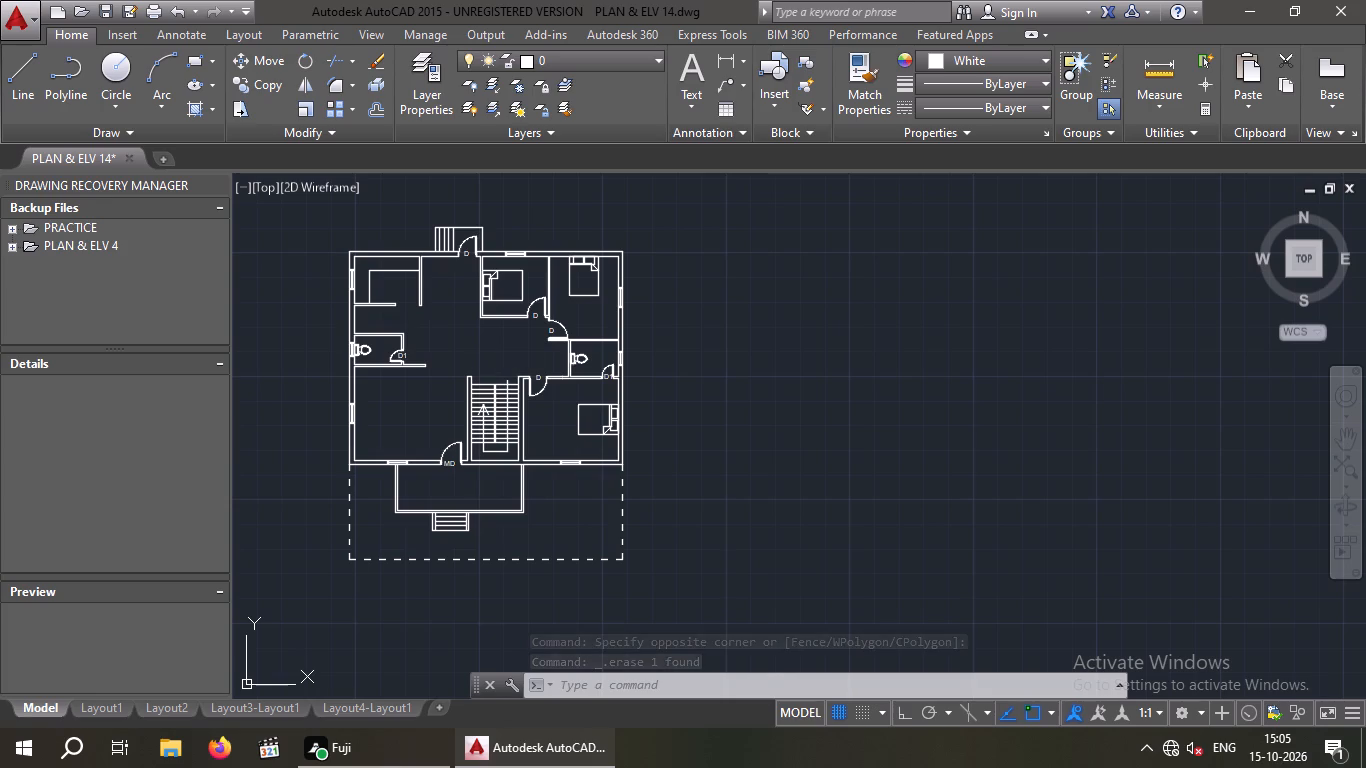
middle_click_drag(451, 318, 612, 358)
scroll(520, 315, "up", 1)
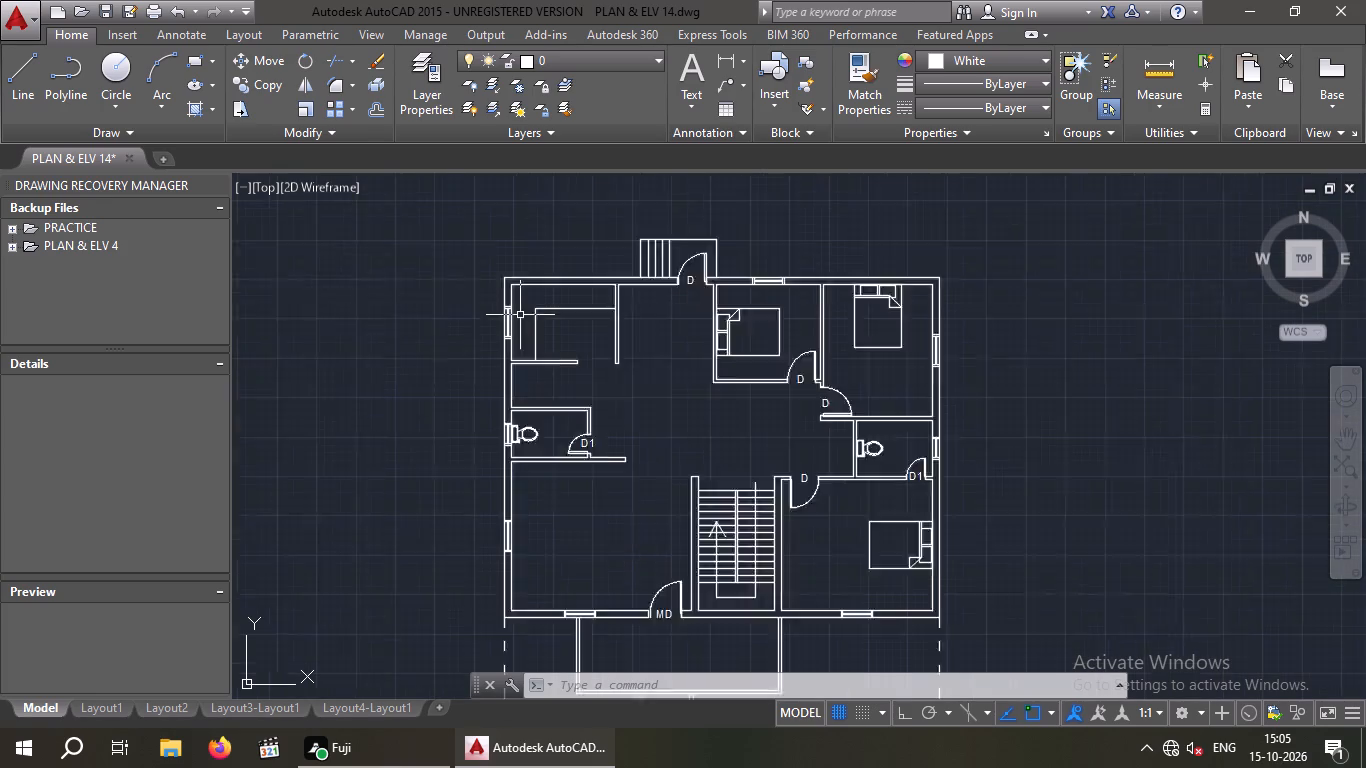
scroll(520, 315, "up", 1)
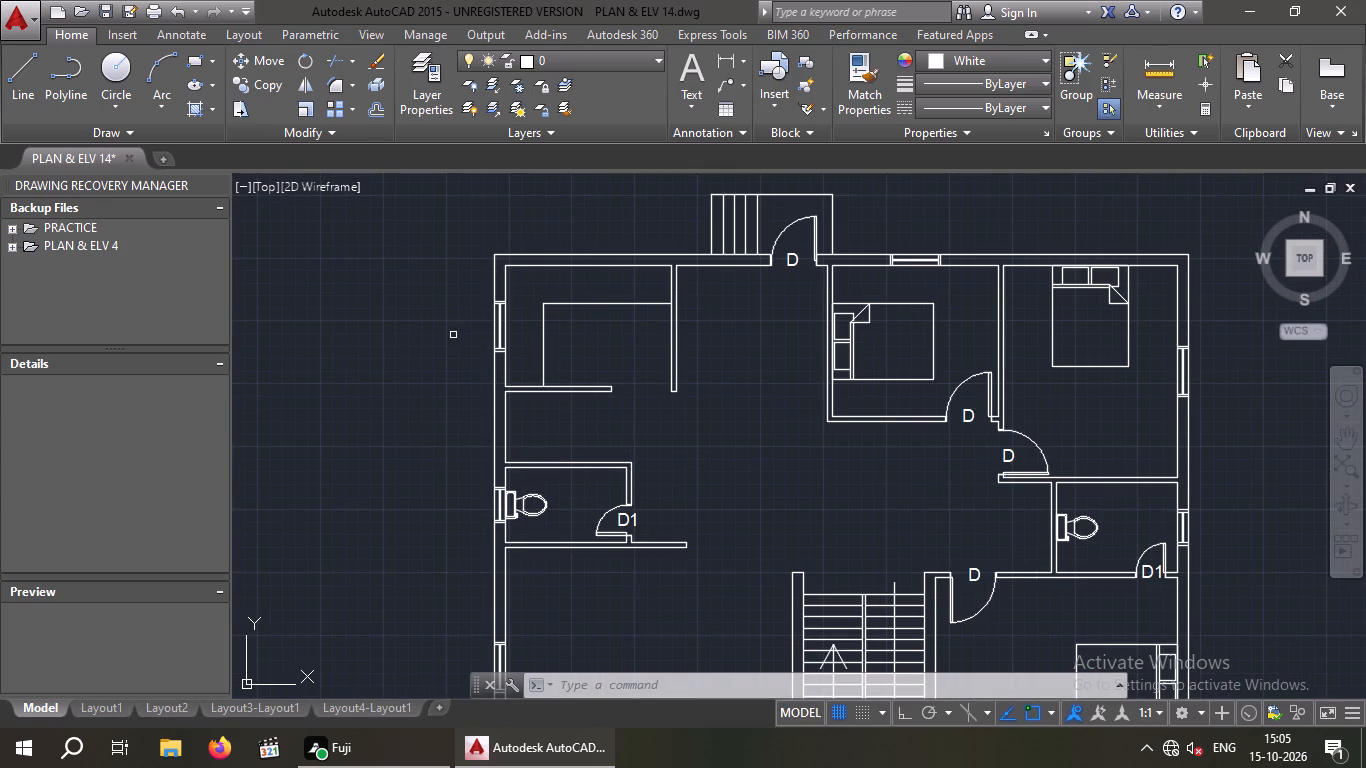
middle_click_drag(453, 335, 464, 334)
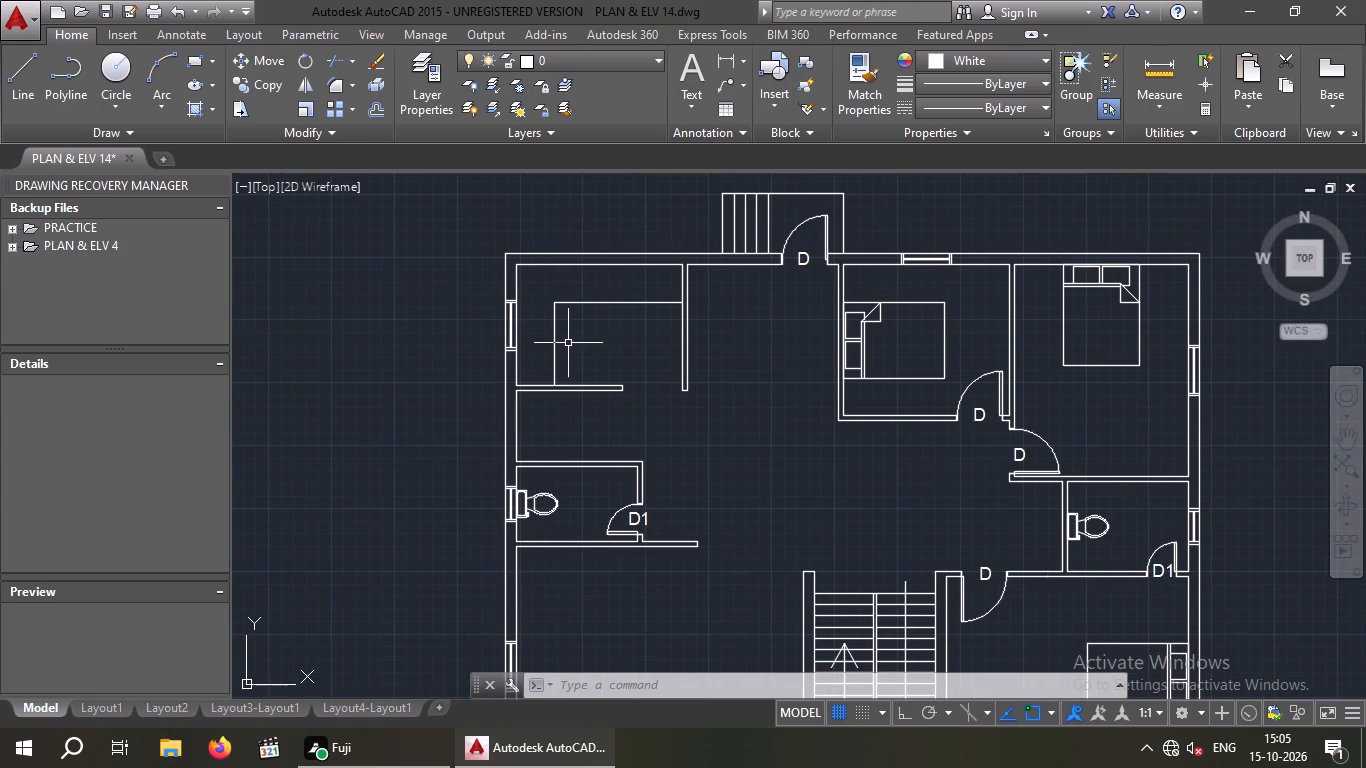
scroll(526, 335, "up", 2)
scroll(529, 335, "down", 2)
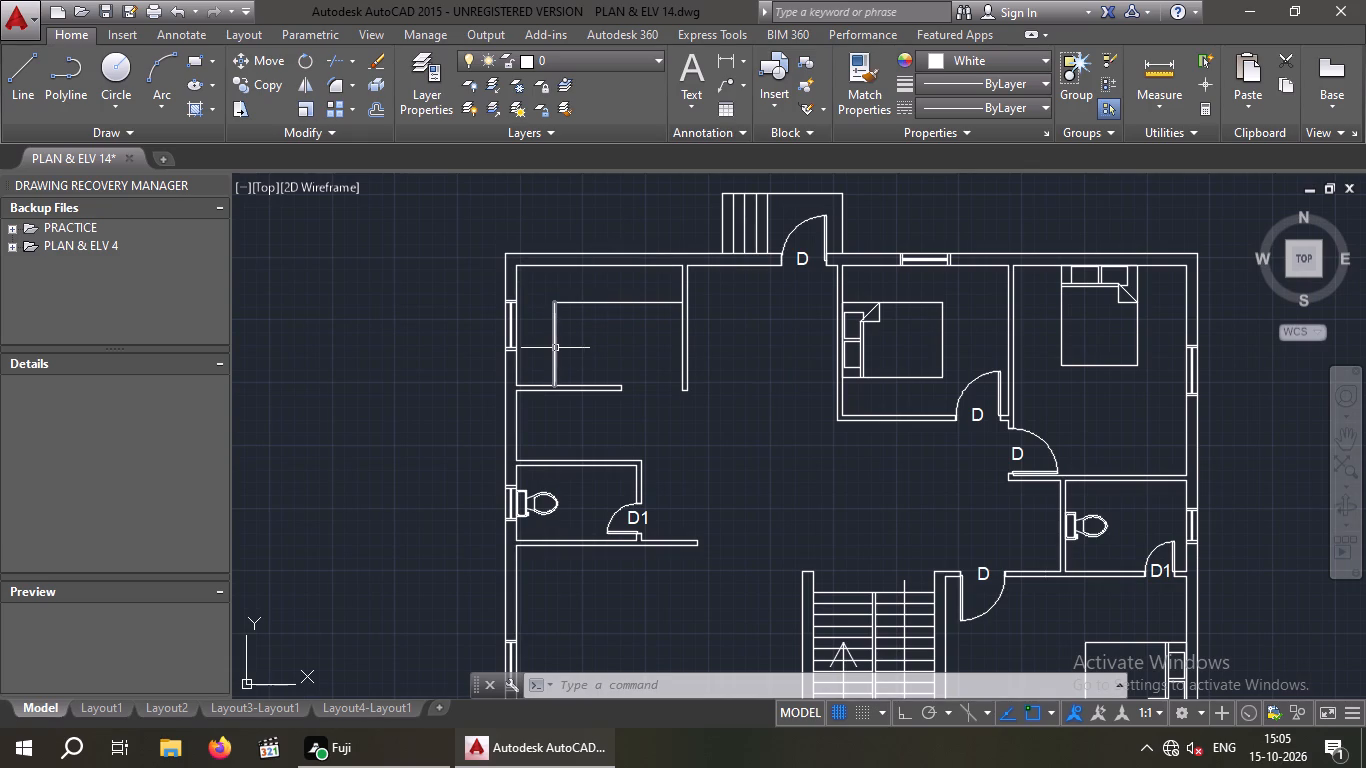
Copy the double sink from the reference plan's lower-left 6'X7'6" kitchen by its back midpoint to the window's midpoint in the house plan's upper-left room.
middle_click_drag(555, 348, 639, 317)
scroll(642, 315, "down", 1)
middle_click_drag(516, 355, 677, 323)
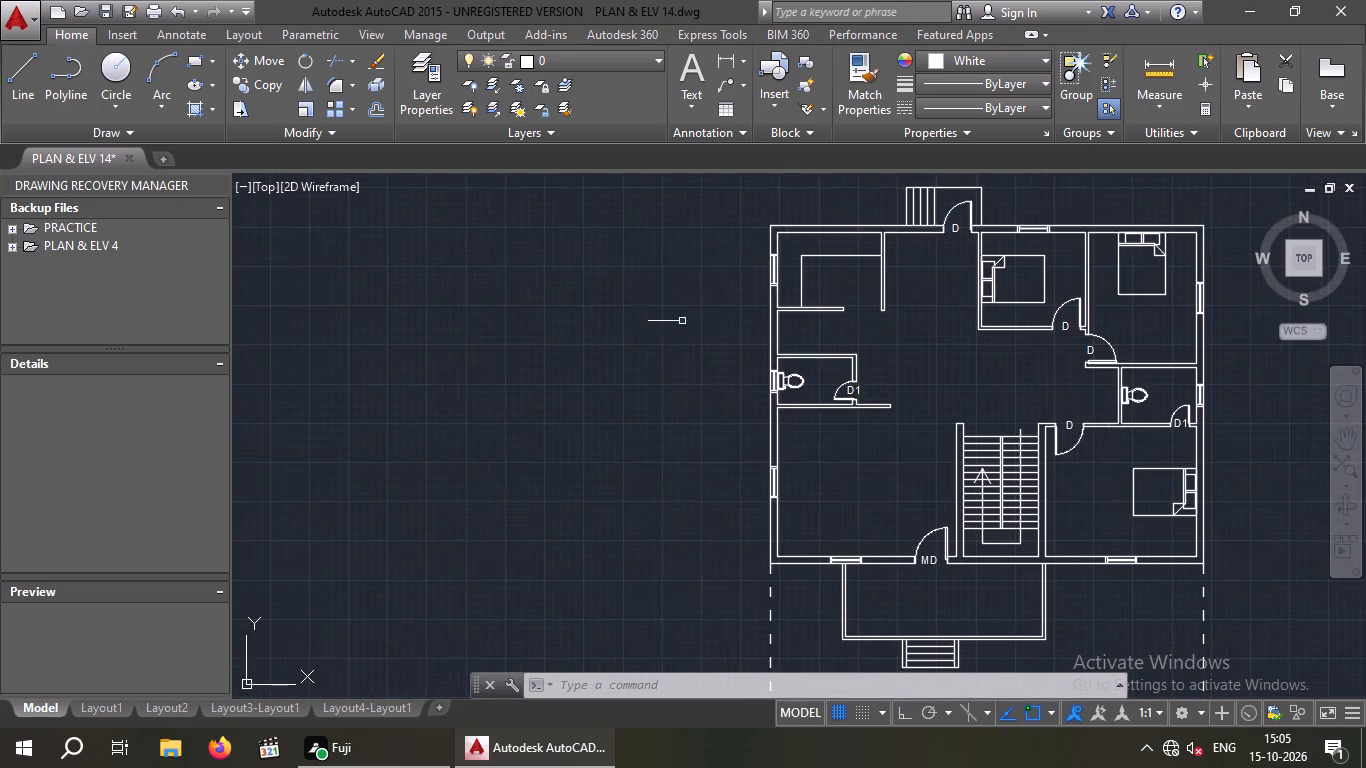
scroll(671, 327, "down", 1)
scroll(555, 377, "down", 1)
middle_click_drag(555, 375, 570, 353)
middle_click_drag(493, 353, 634, 338)
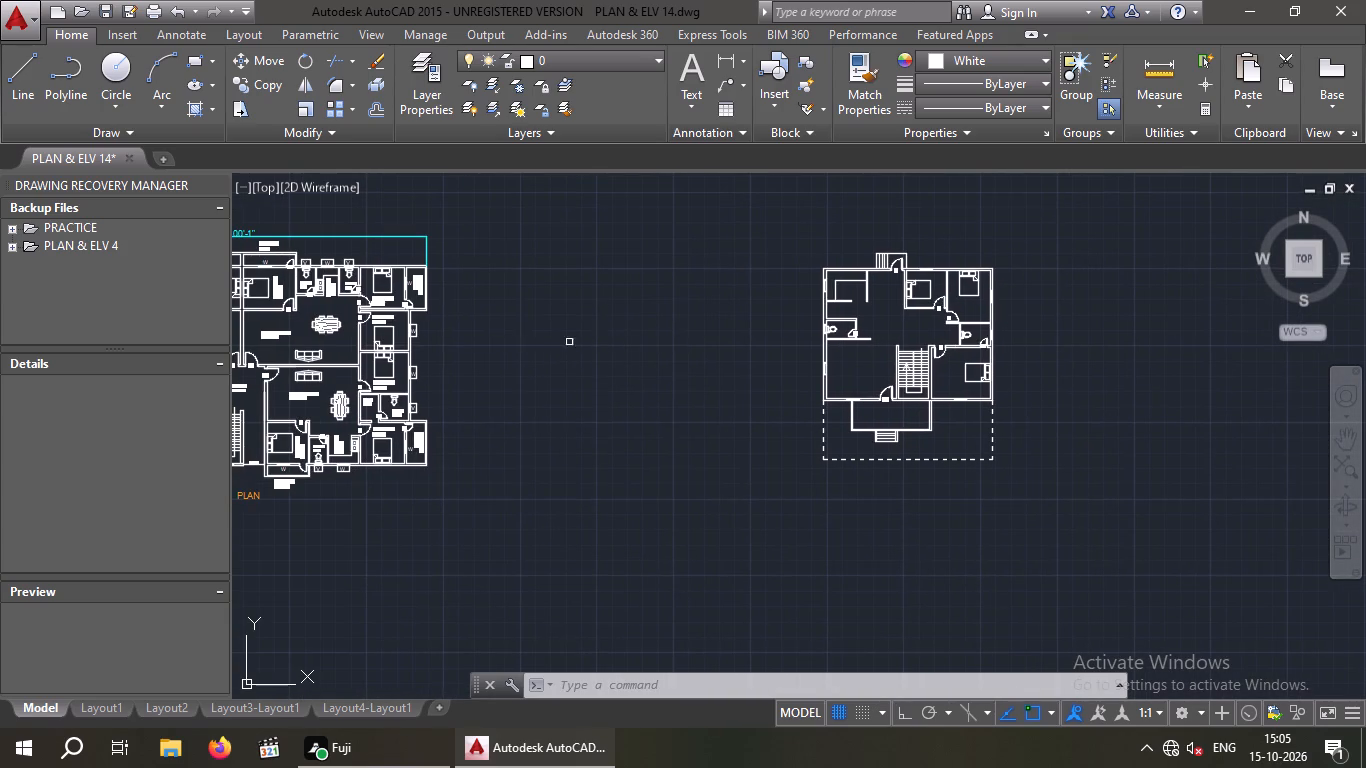
scroll(365, 276, "up", 2)
middle_click_drag(399, 297, 427, 300)
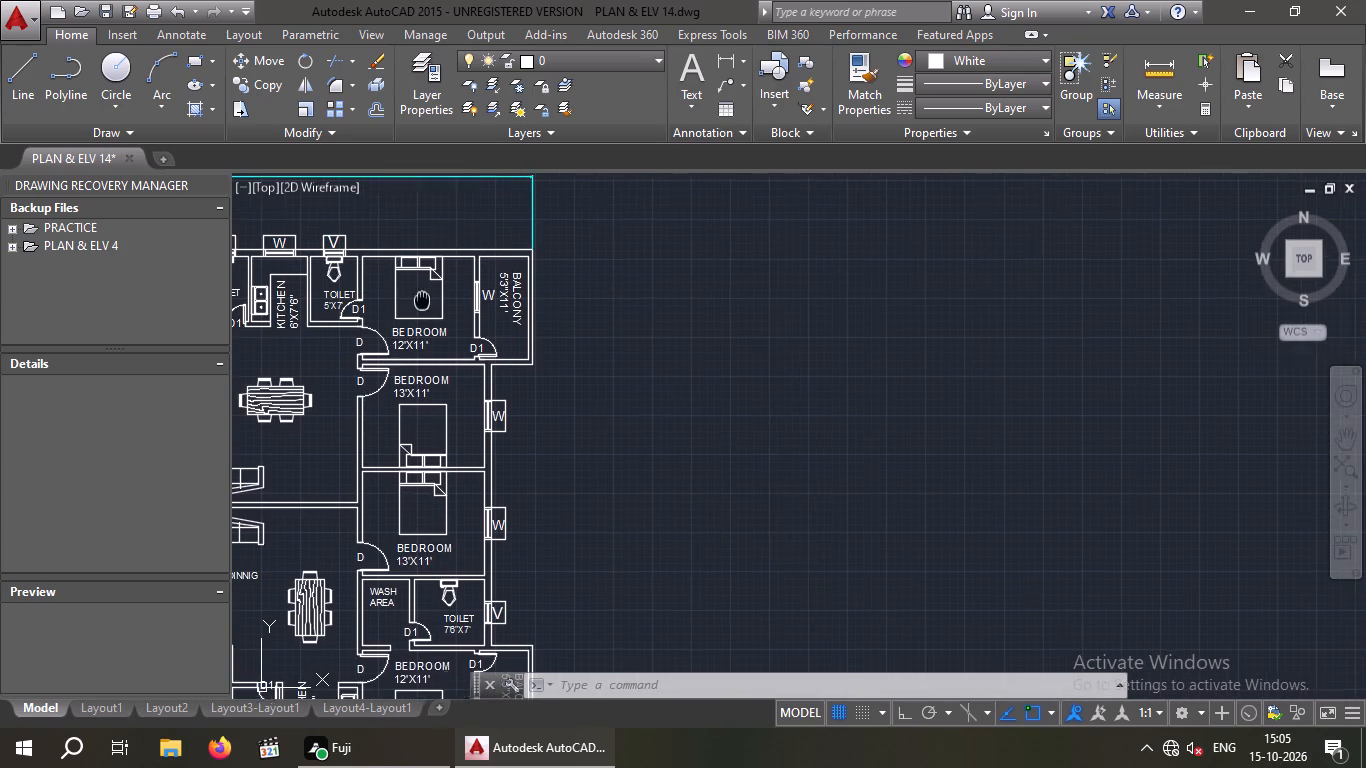
middle_click_drag(427, 300, 511, 301)
scroll(360, 307, "up", 3)
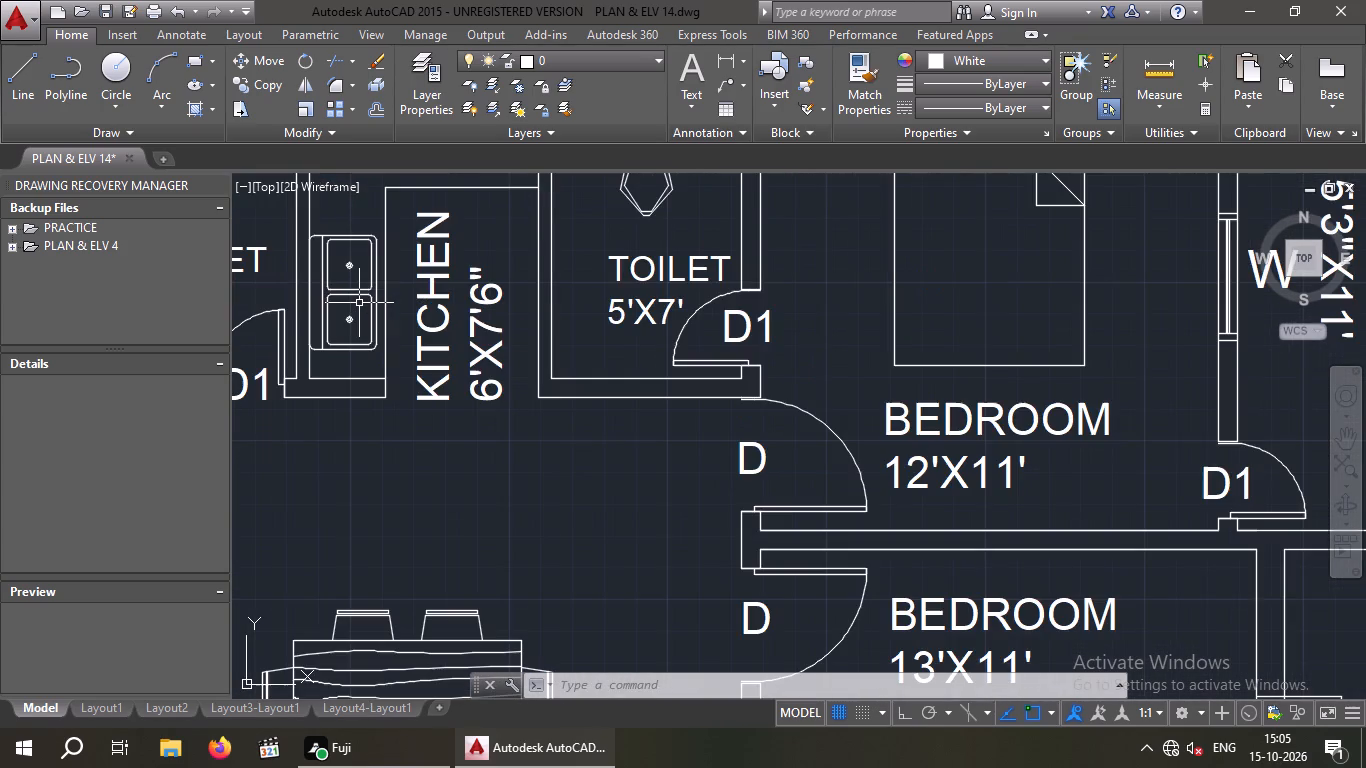
scroll(359, 303, "down", 4)
middle_click_drag(350, 509, 400, 508)
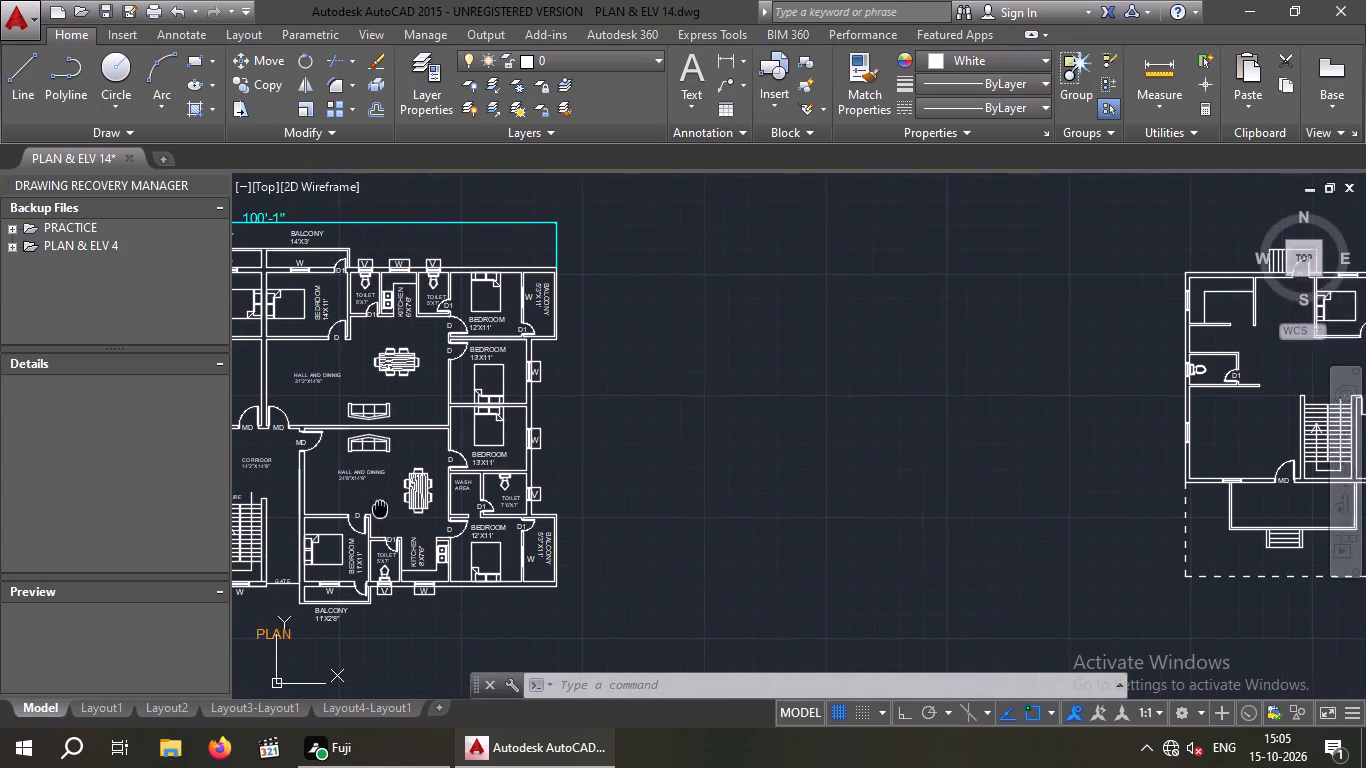
middle_click_drag(400, 508, 507, 508)
middle_click_drag(346, 350, 488, 356)
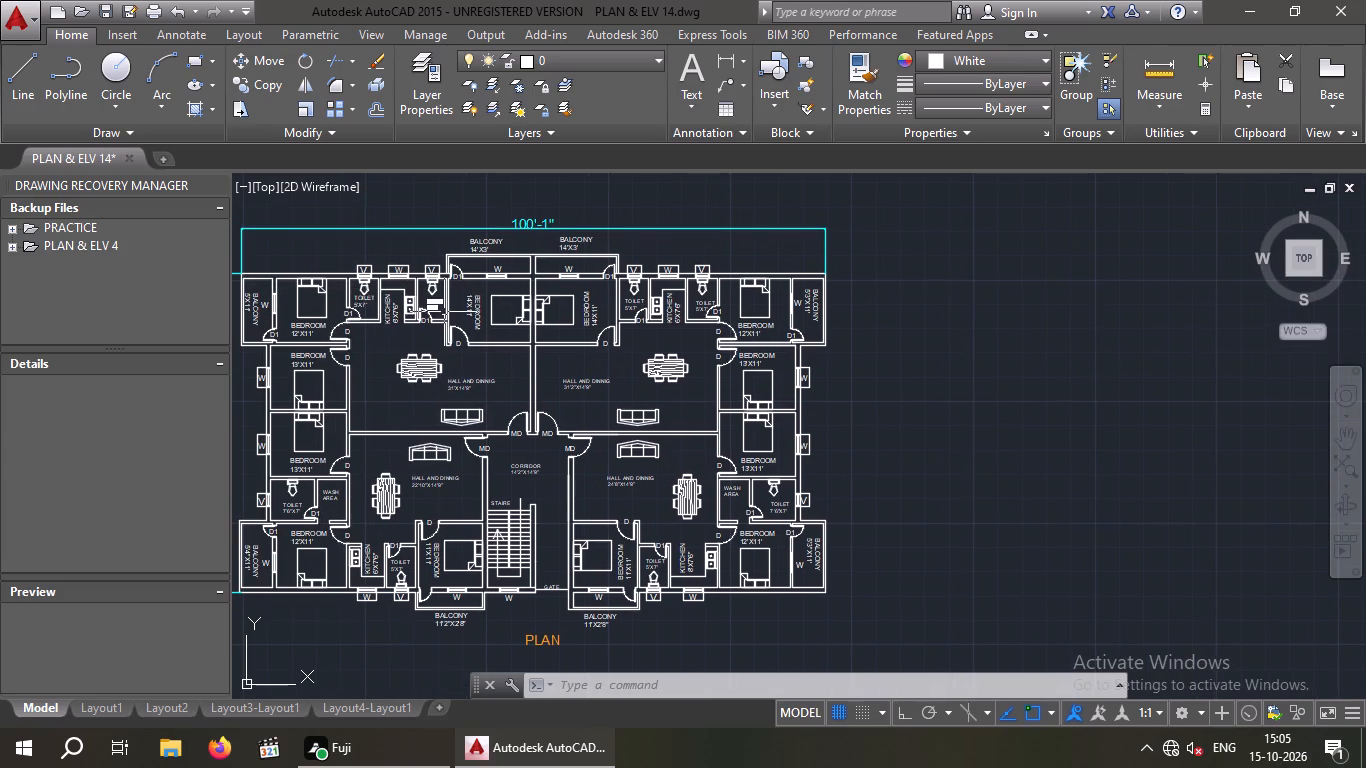
scroll(348, 585, "up", 2)
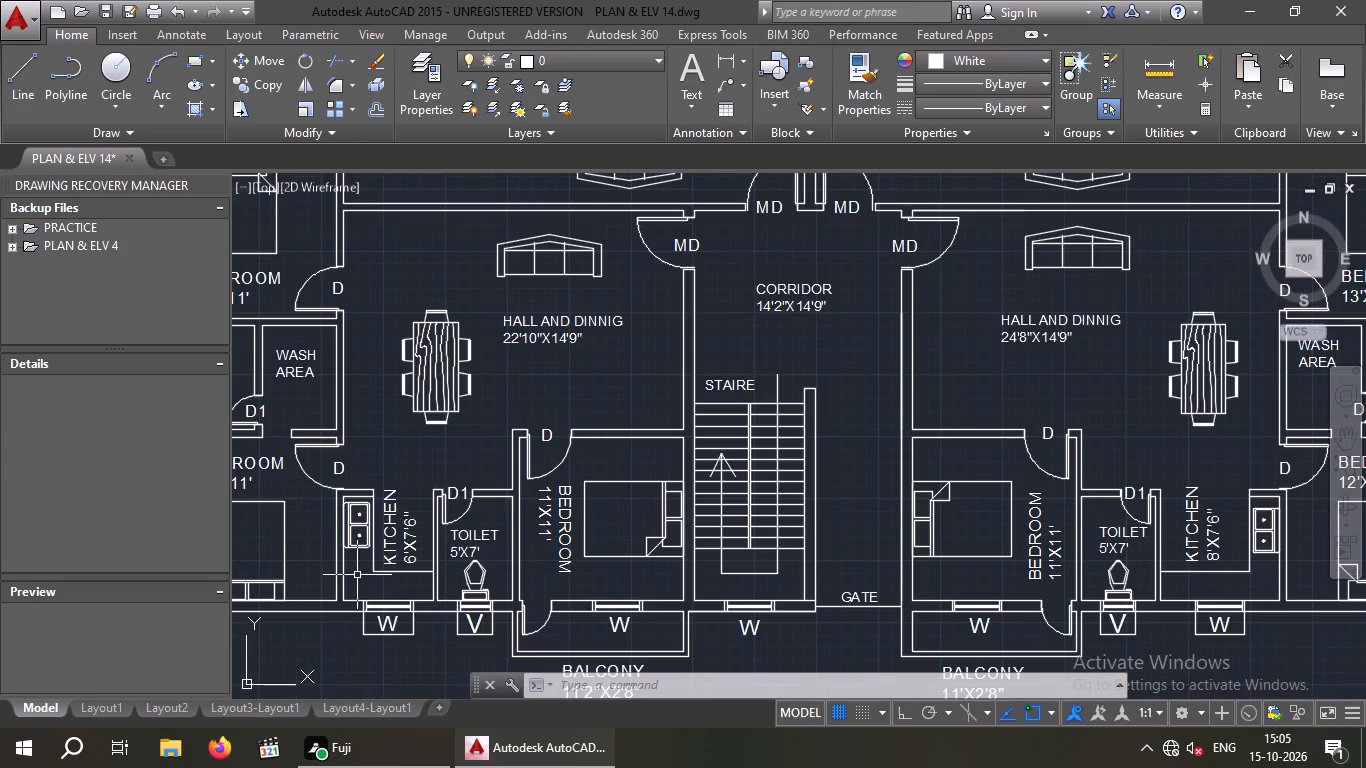
scroll(361, 559, "up", 2)
left_click_drag(360, 559, 356, 541)
left_click(345, 501)
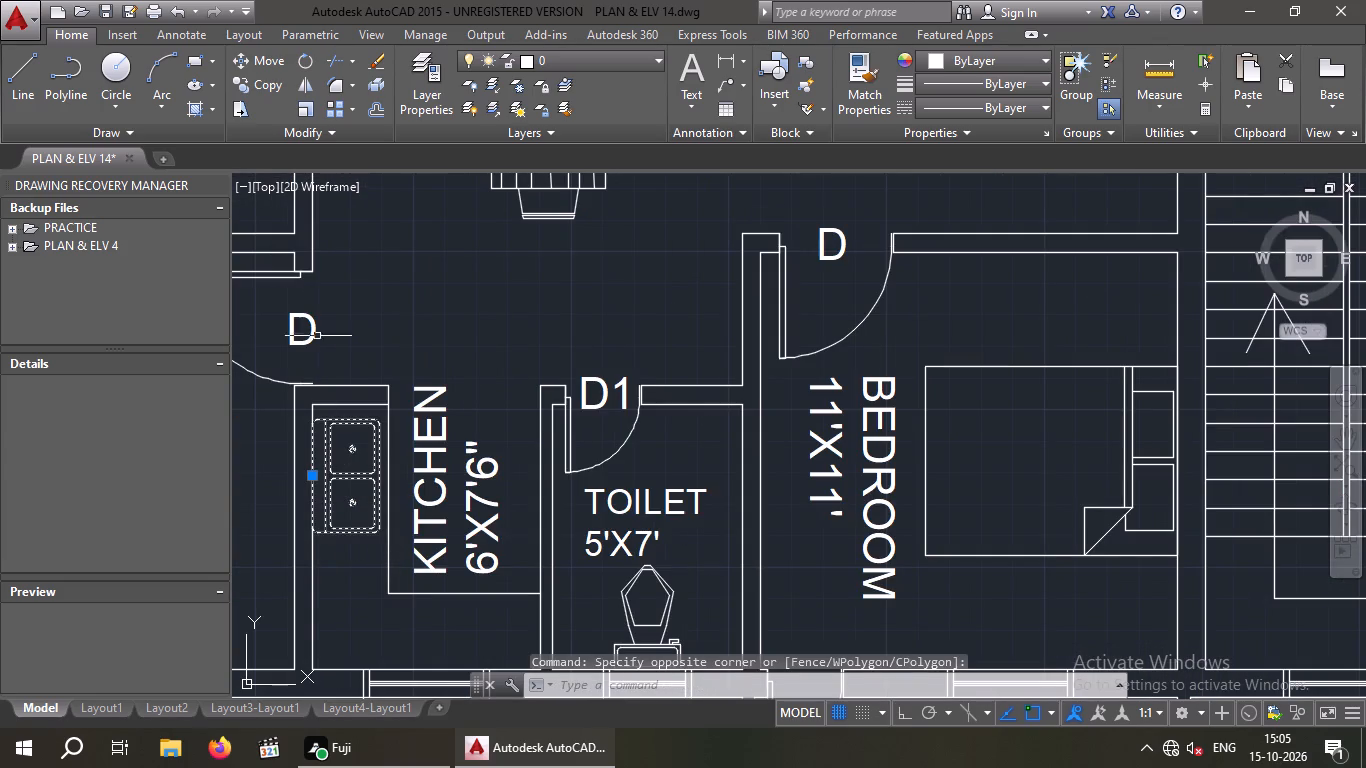
left_click(264, 82)
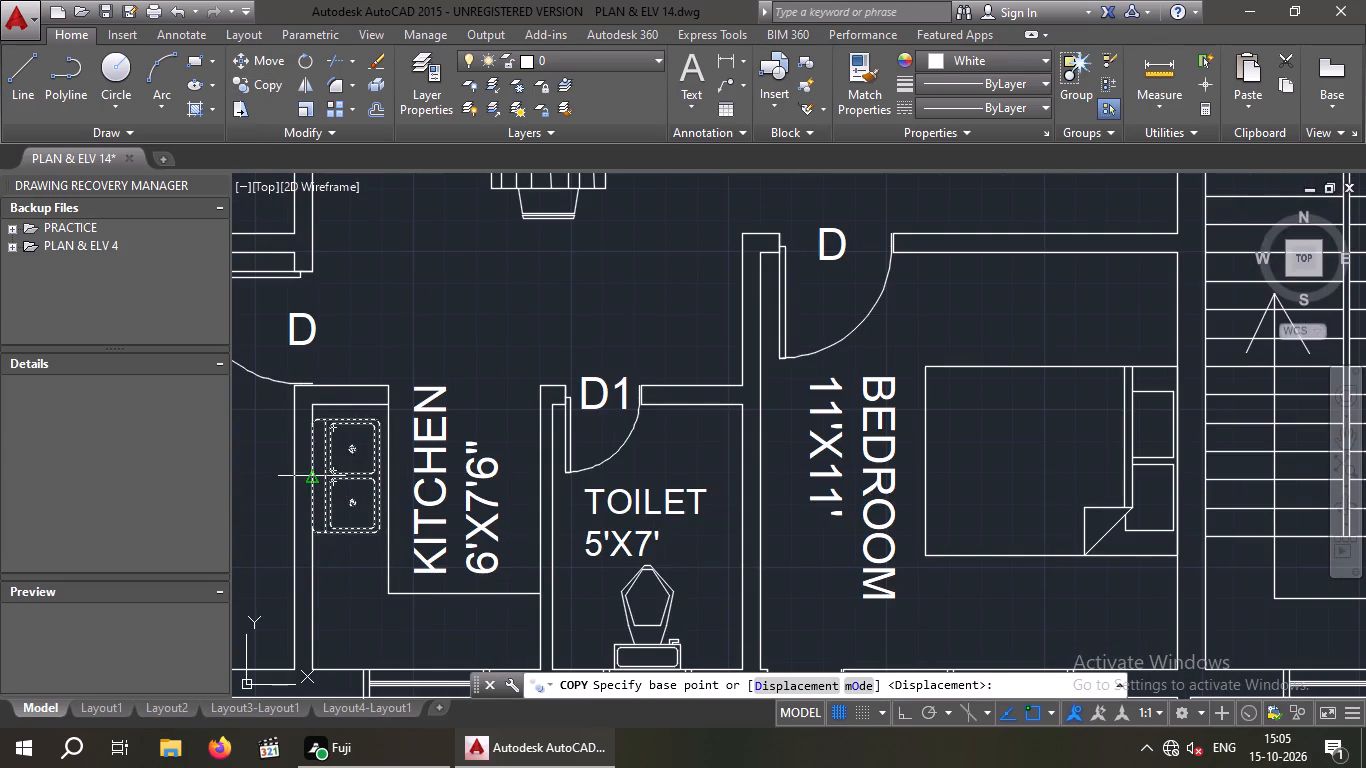
left_click(309, 476)
scroll(411, 374, "down", 4)
scroll(635, 343, "down", 1)
middle_click_drag(635, 342, 0, 668)
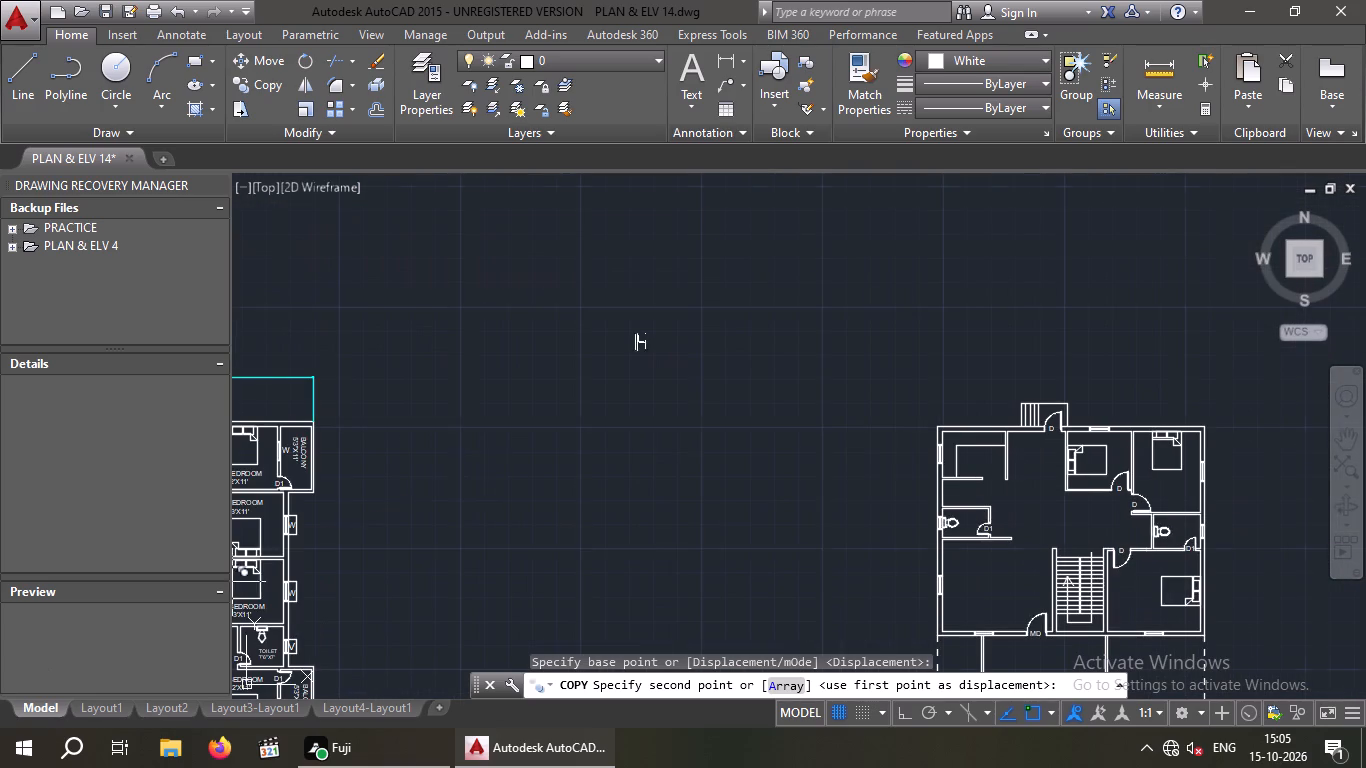
scroll(940, 477, "up", 2)
middle_click_drag(896, 499, 689, 577)
scroll(692, 508, "up", 2)
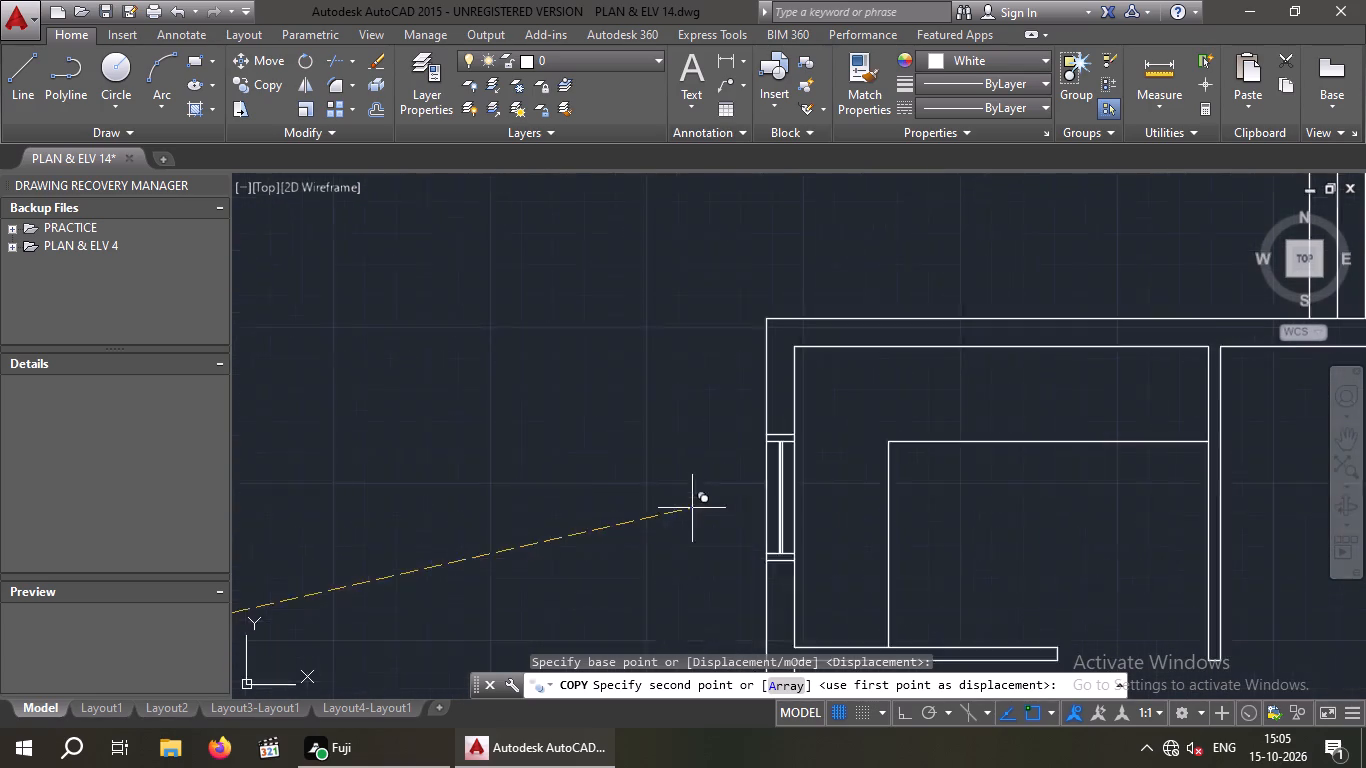
scroll(692, 508, "up", 1)
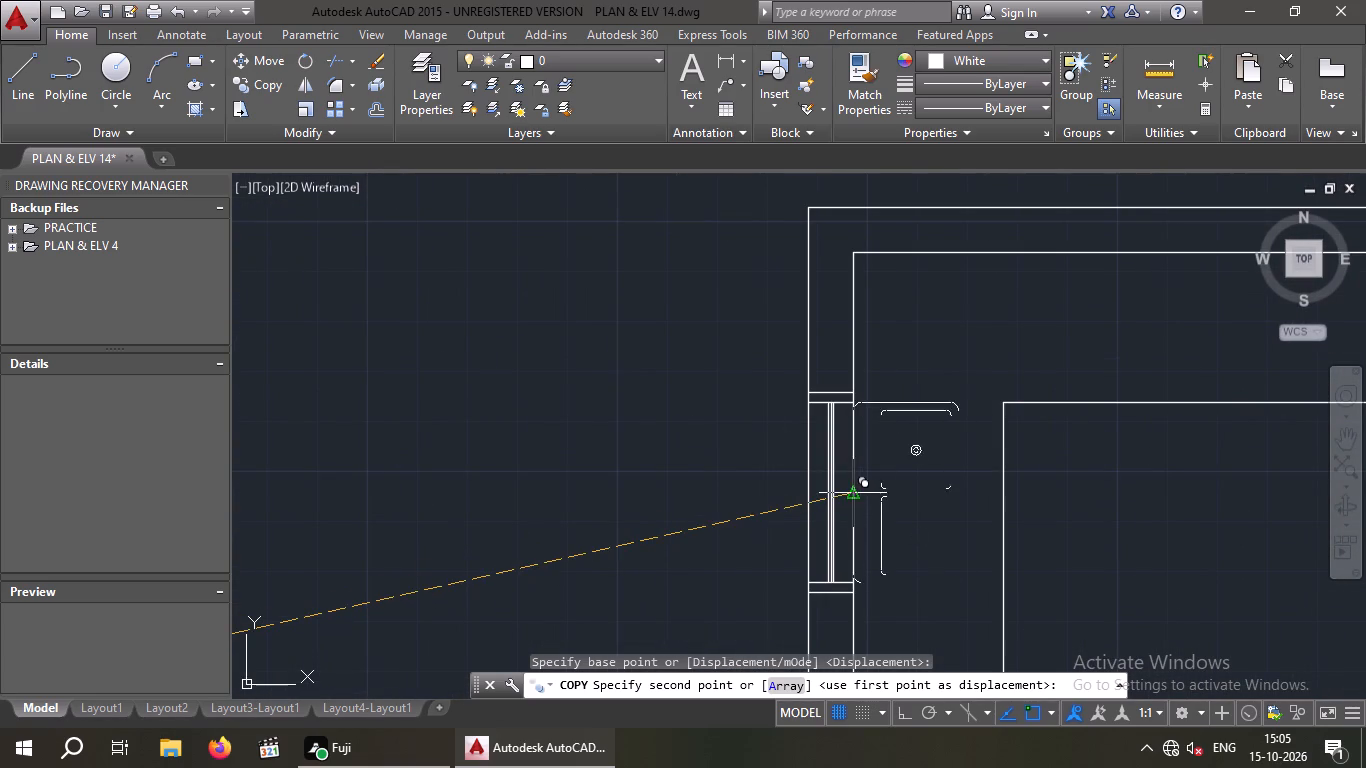
left_click(855, 495)
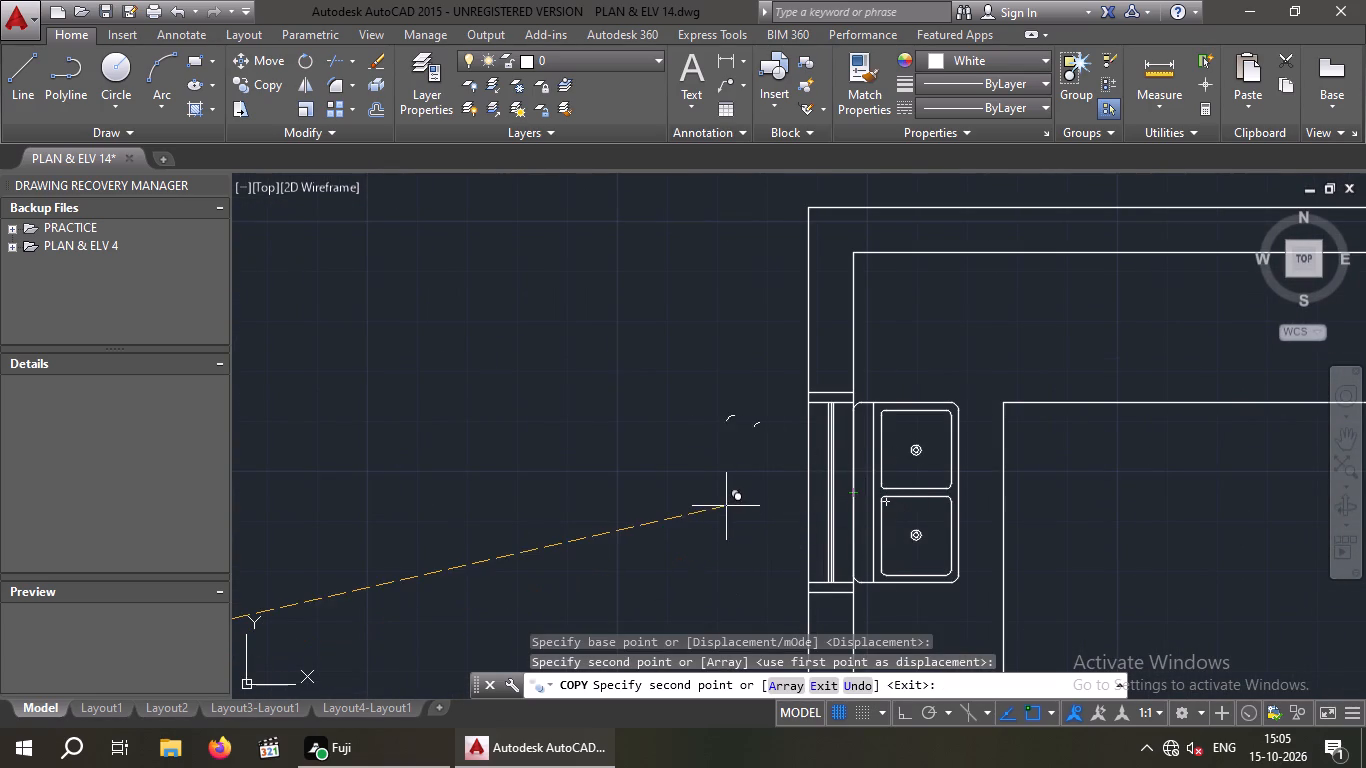
key("Escape")
key("Escape")
Review the whole house plan with its sink, beds and toilets, including the open lower-left room.
scroll(738, 353, "down", 2)
middle_click_drag(657, 337, 634, 308)
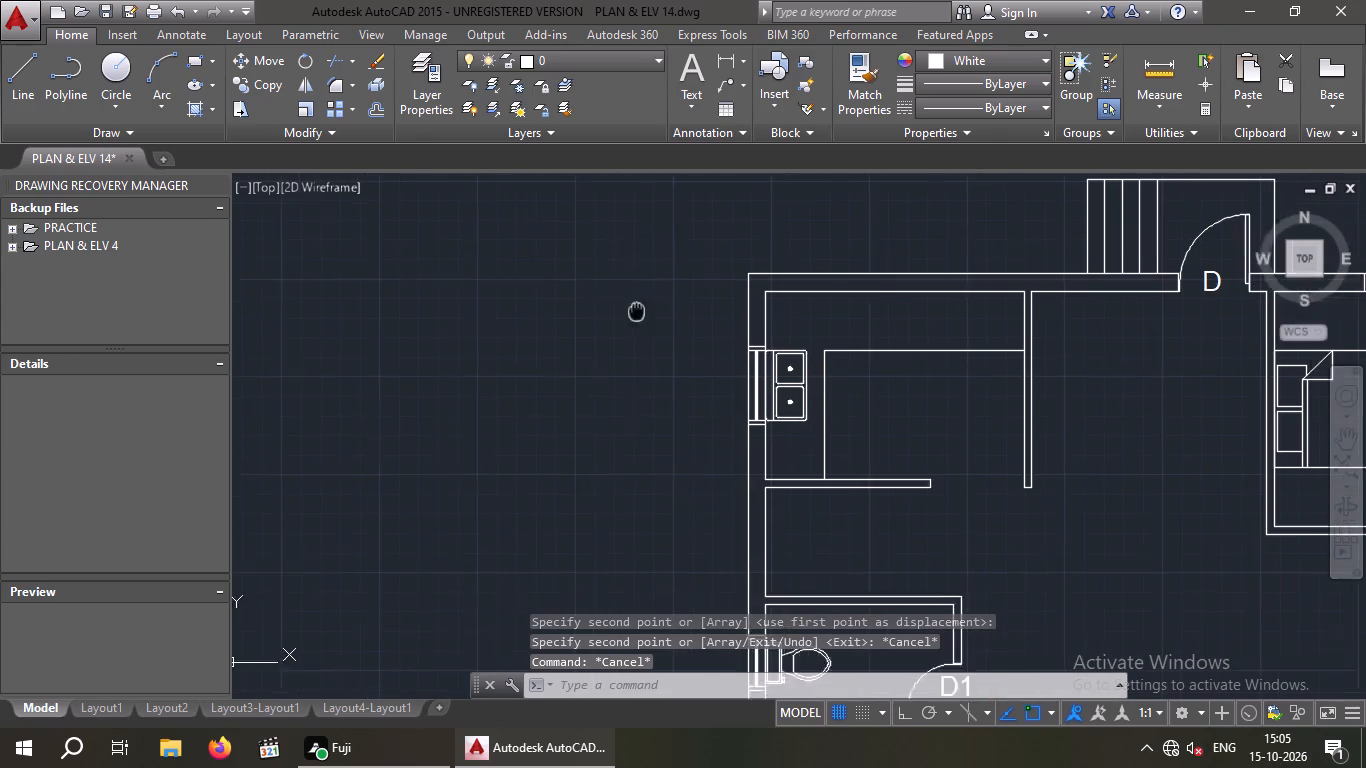
middle_click_drag(634, 308, 627, 300)
scroll(648, 337, "down", 2)
middle_click_drag(633, 330, 569, 257)
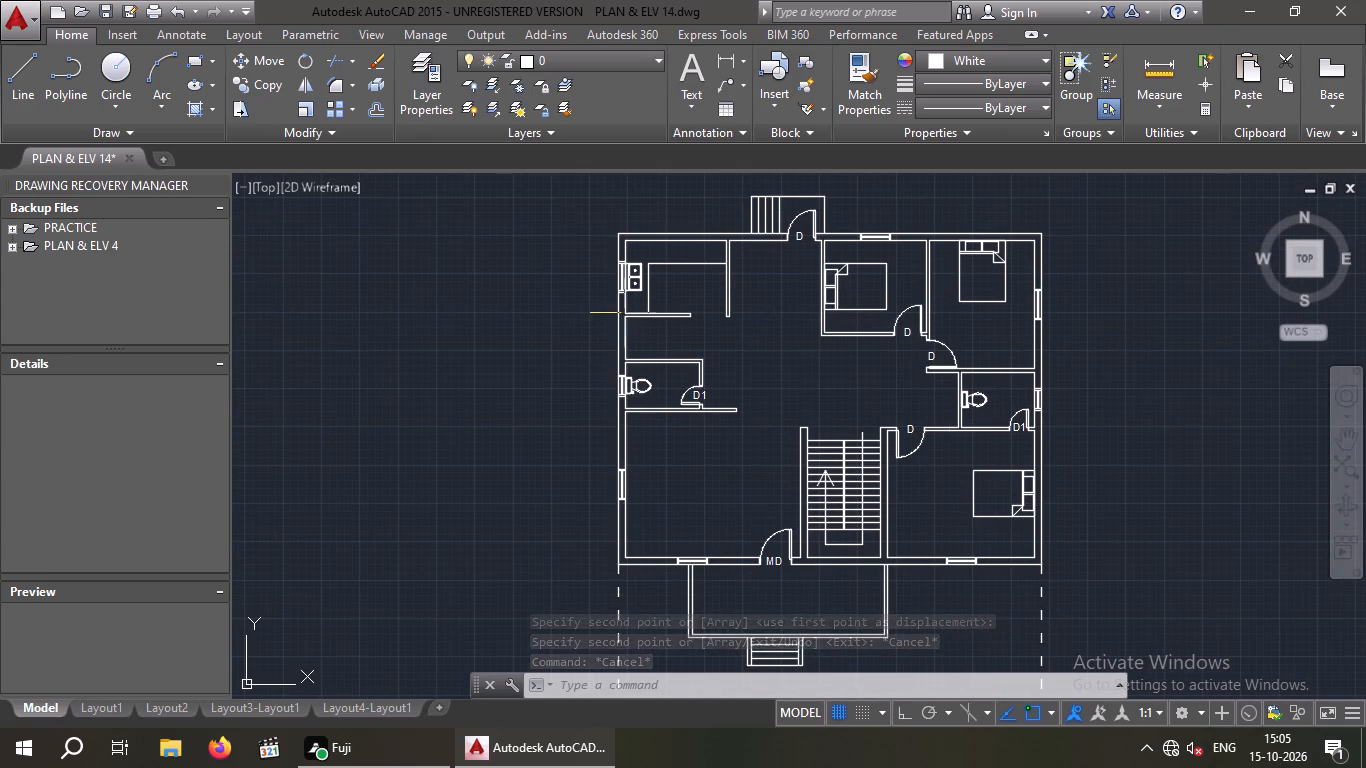
scroll(643, 310, "down", 1)
middle_click_drag(633, 334, 517, 327)
key("Escape")
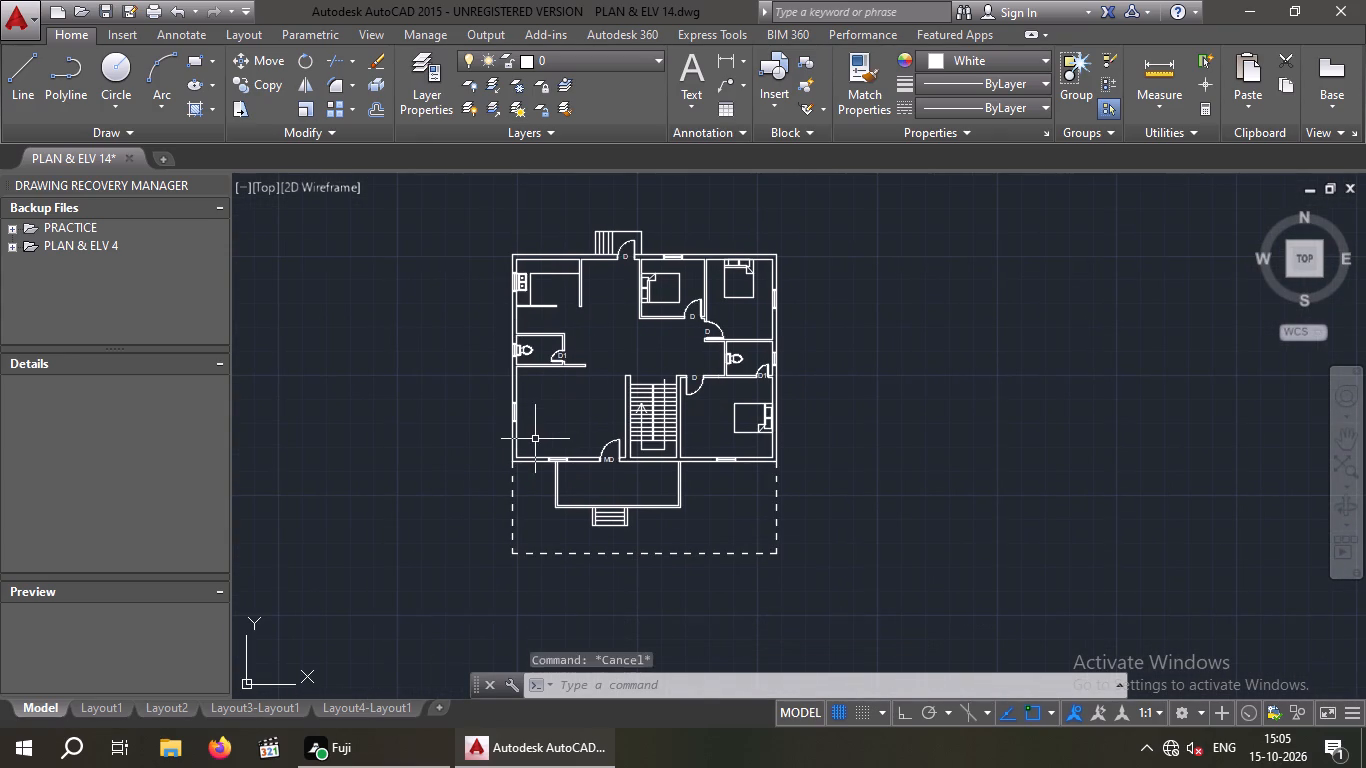
key("Escape")
scroll(587, 402, "up", 1)
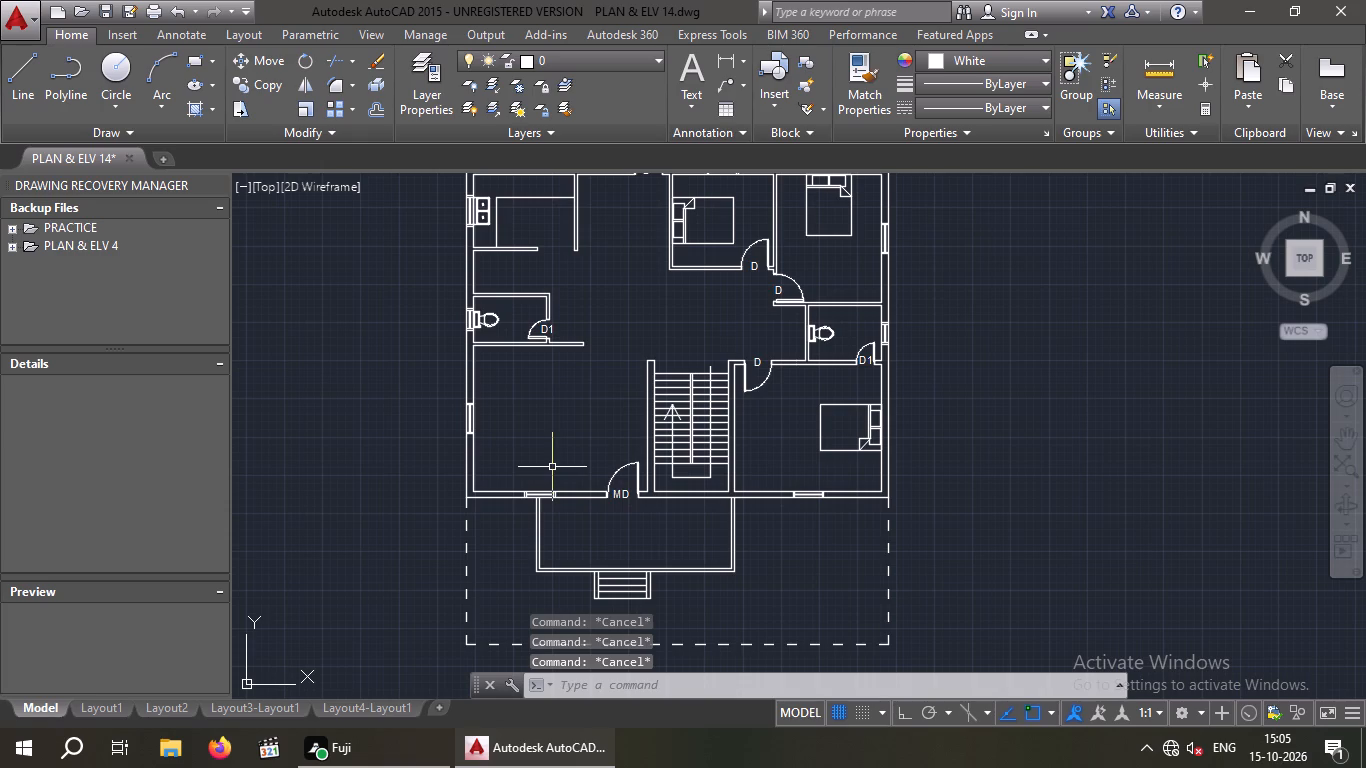
middle_click_drag(552, 468, 576, 461)
scroll(604, 454, "down", 1)
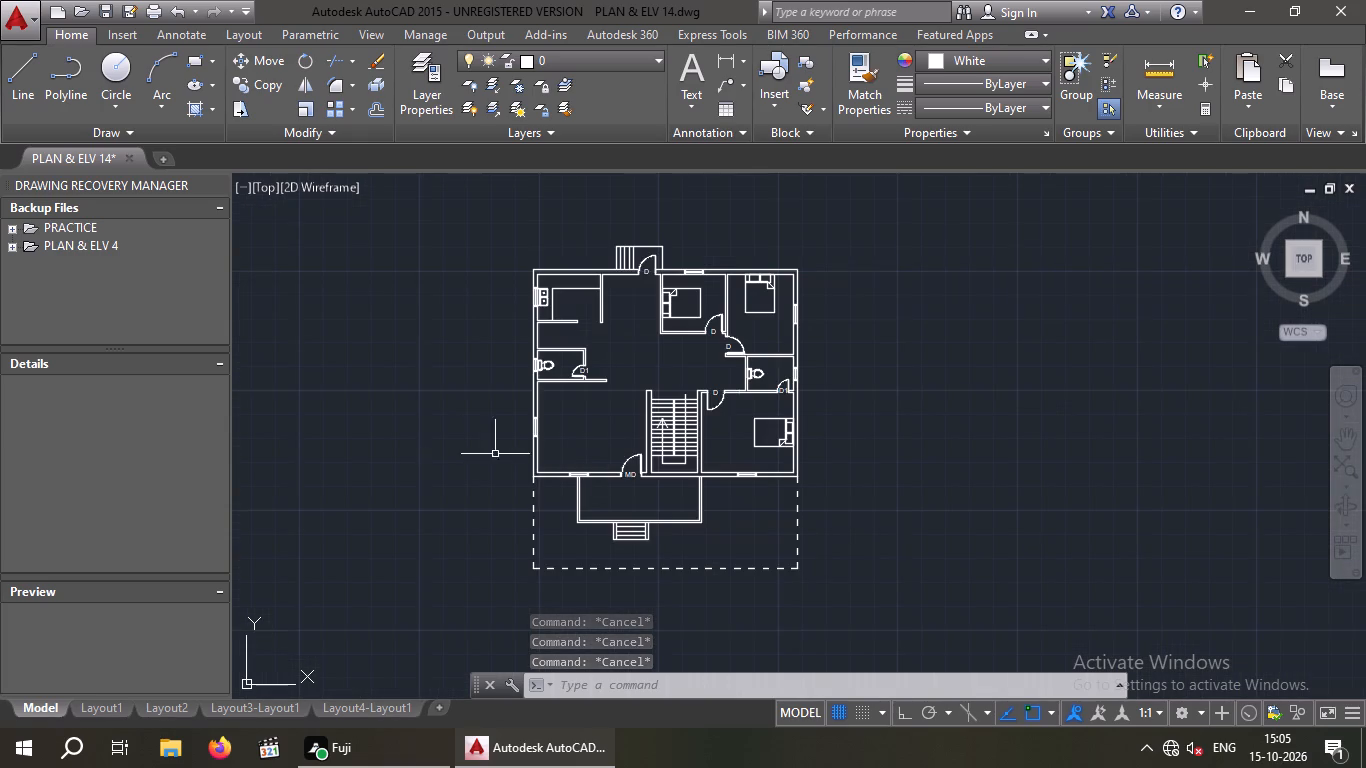
Copy the sofa by its back midpoint from the reference plan's 31'X14'9" hall to just above the bottom window in the house plan's lower-left room.
middle_click_drag(406, 439, 627, 392)
scroll(650, 399, "down", 2)
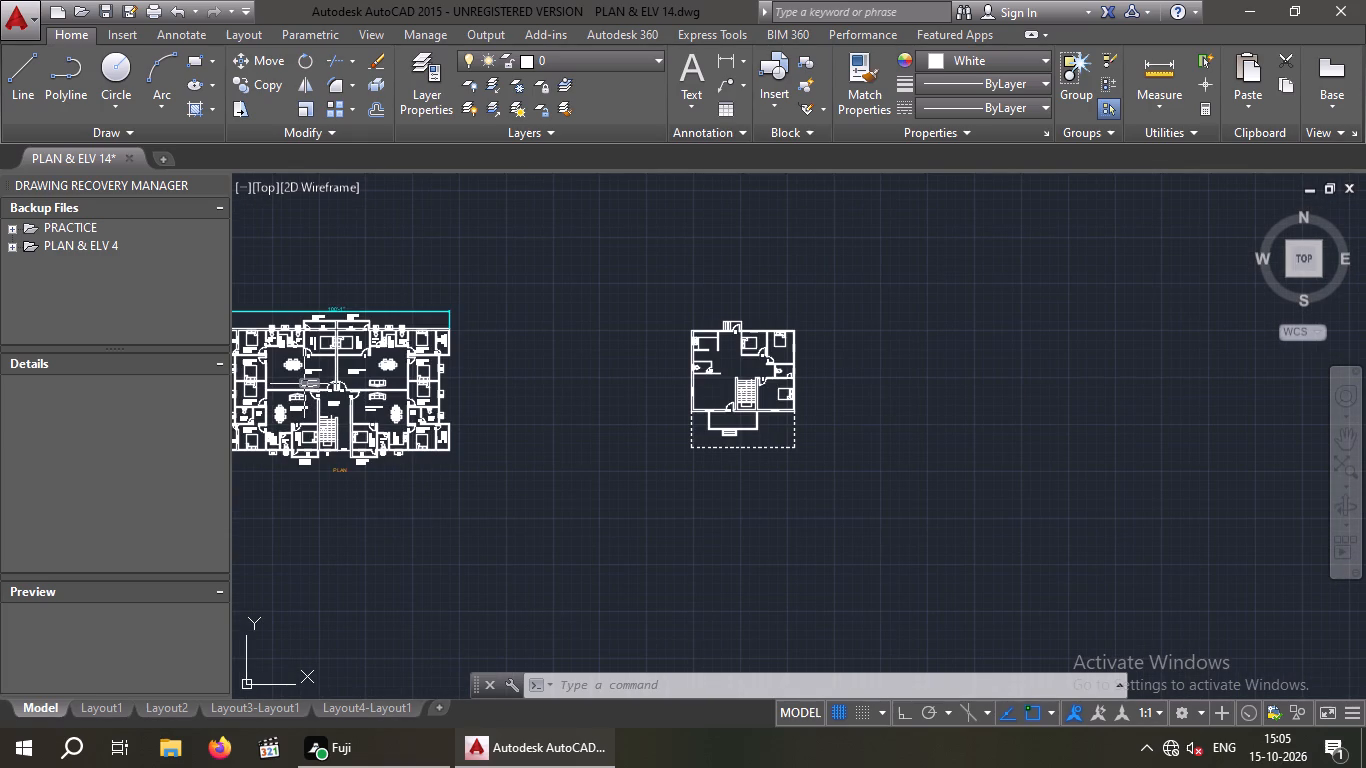
scroll(309, 384, "up", 5)
left_click_drag(423, 332, 418, 340)
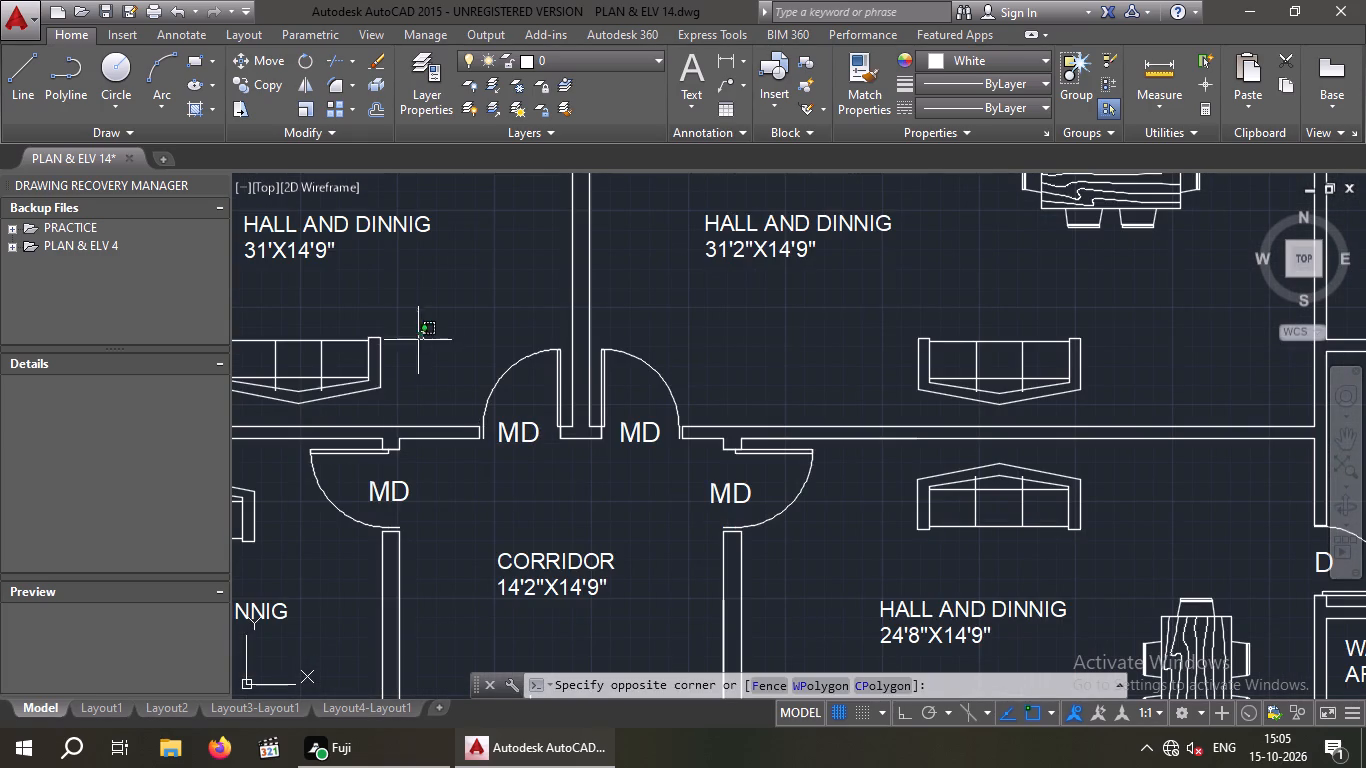
left_click_drag(418, 340, 334, 394)
left_click(321, 396)
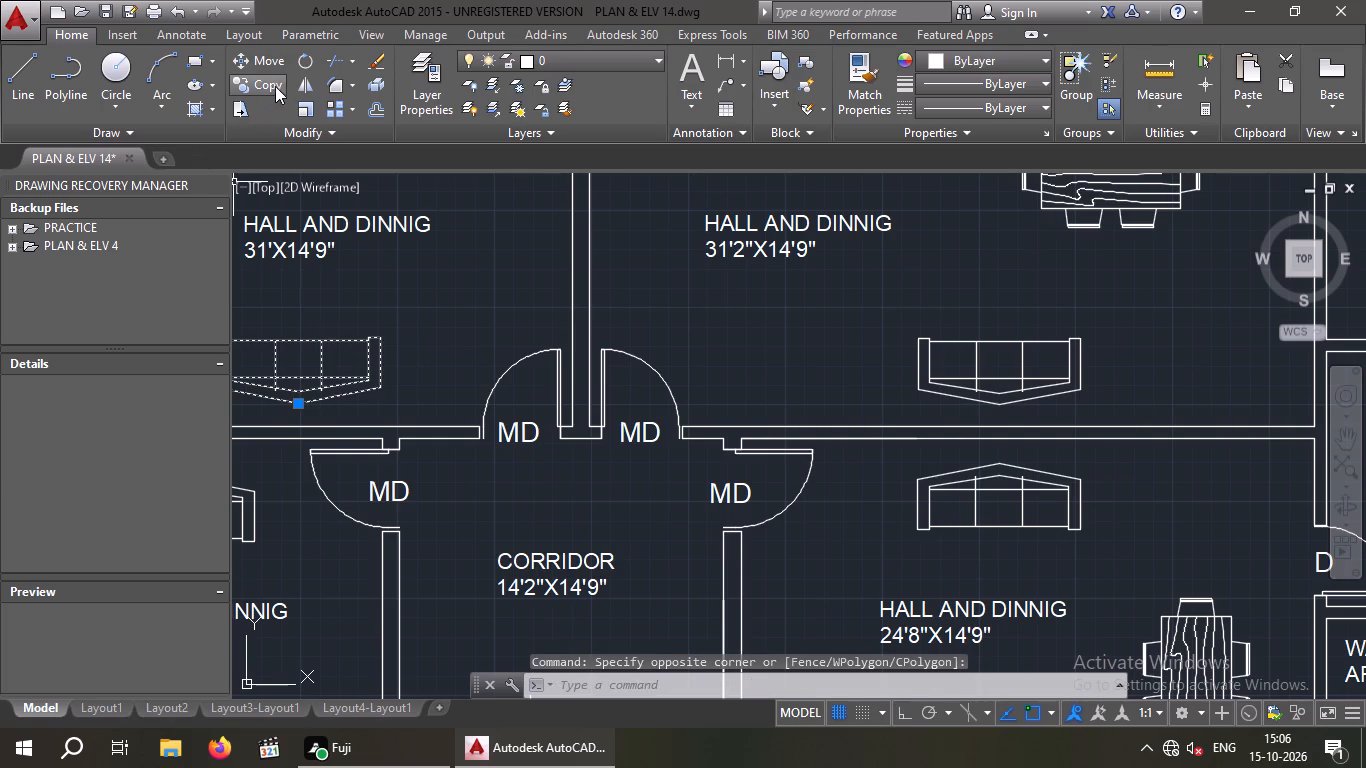
left_click(268, 86)
left_click(302, 402)
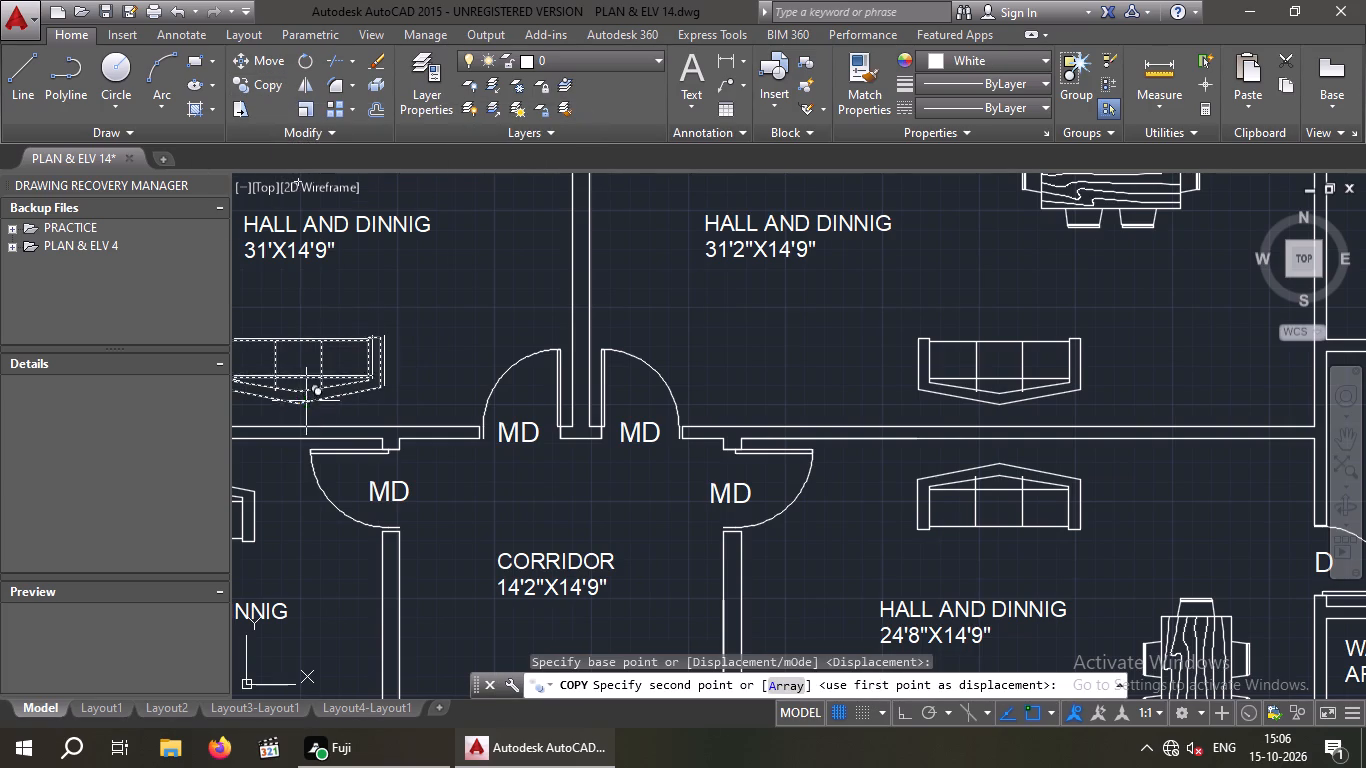
scroll(437, 394, "down", 3)
scroll(687, 386, "down", 1)
middle_click_drag(1148, 454, 611, 535)
scroll(1112, 462, "down", 1)
scroll(622, 513, "up", 5)
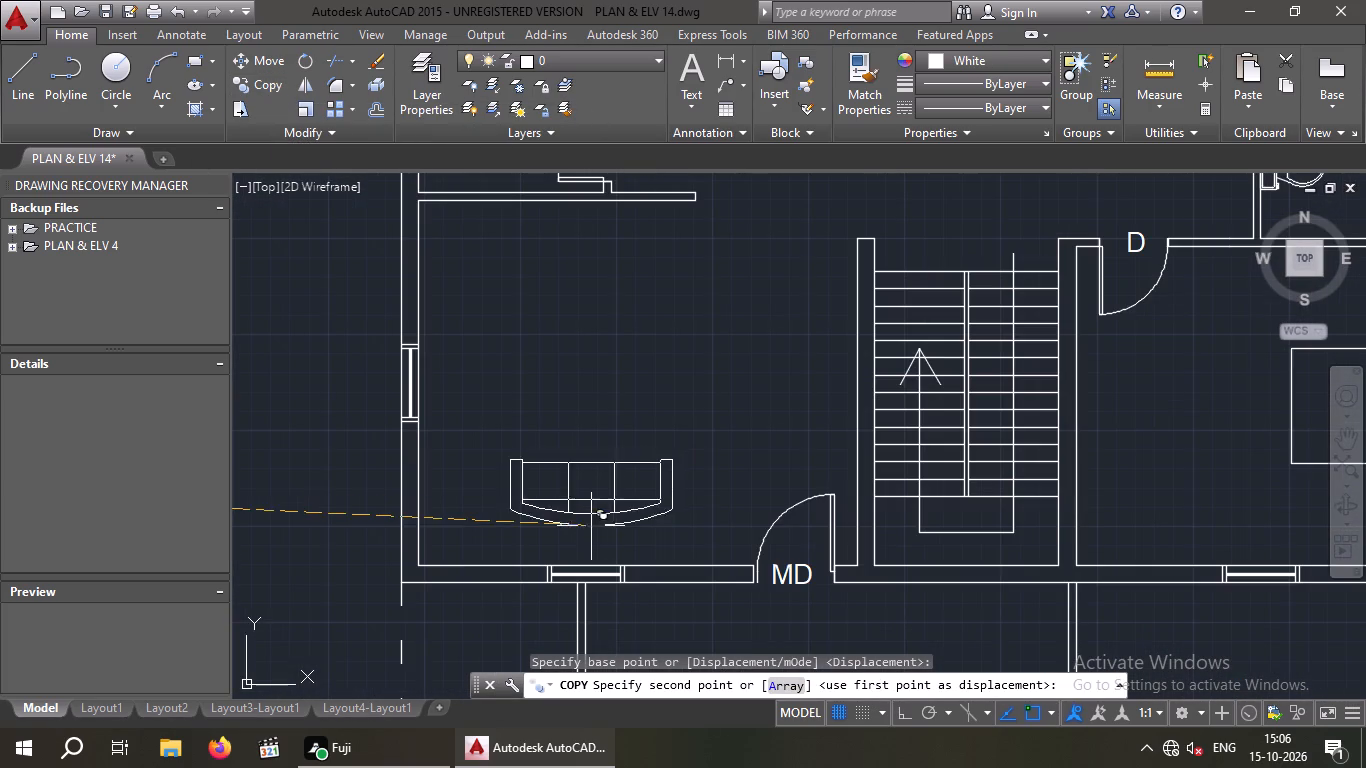
scroll(588, 538, "up", 2)
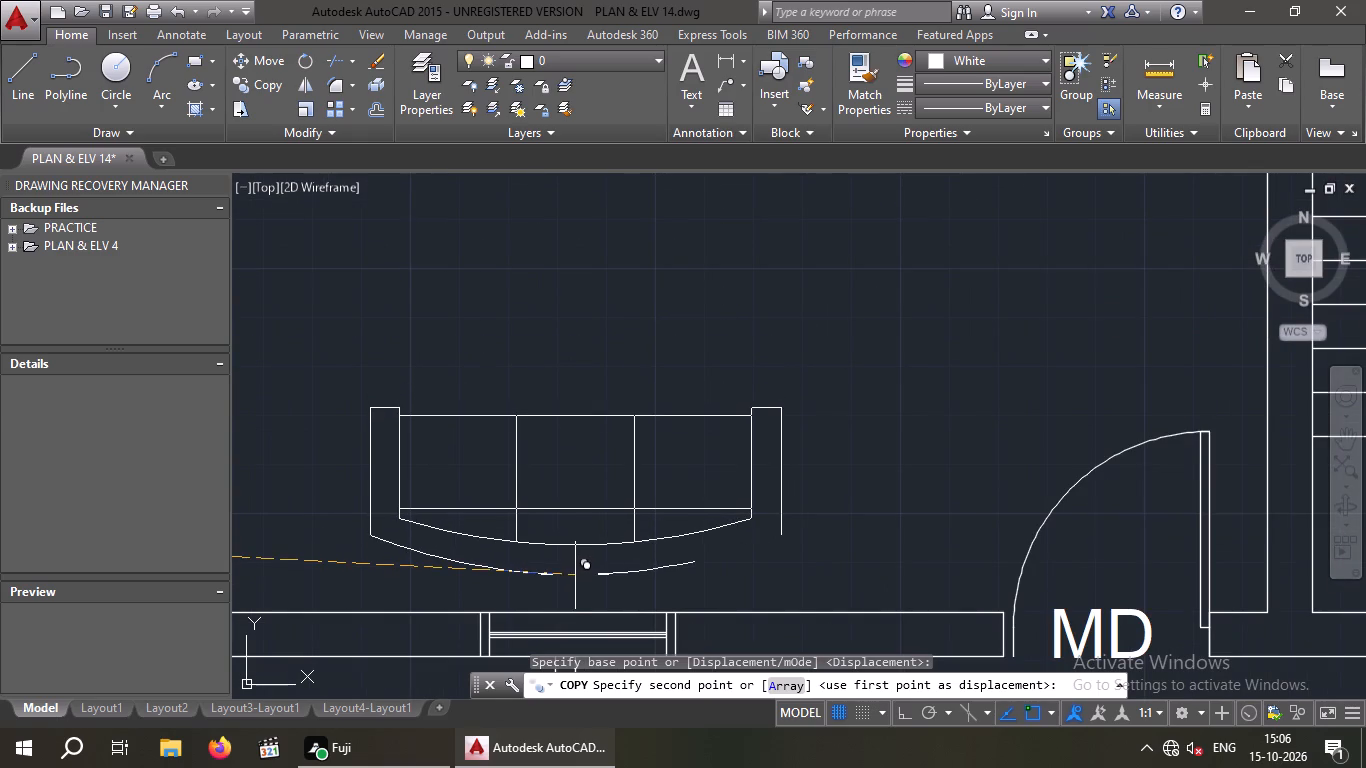
left_click(575, 575)
Place a second copy of the sofa directly above the first one, near the middle of the lower-left room.
scroll(575, 484, "down", 3)
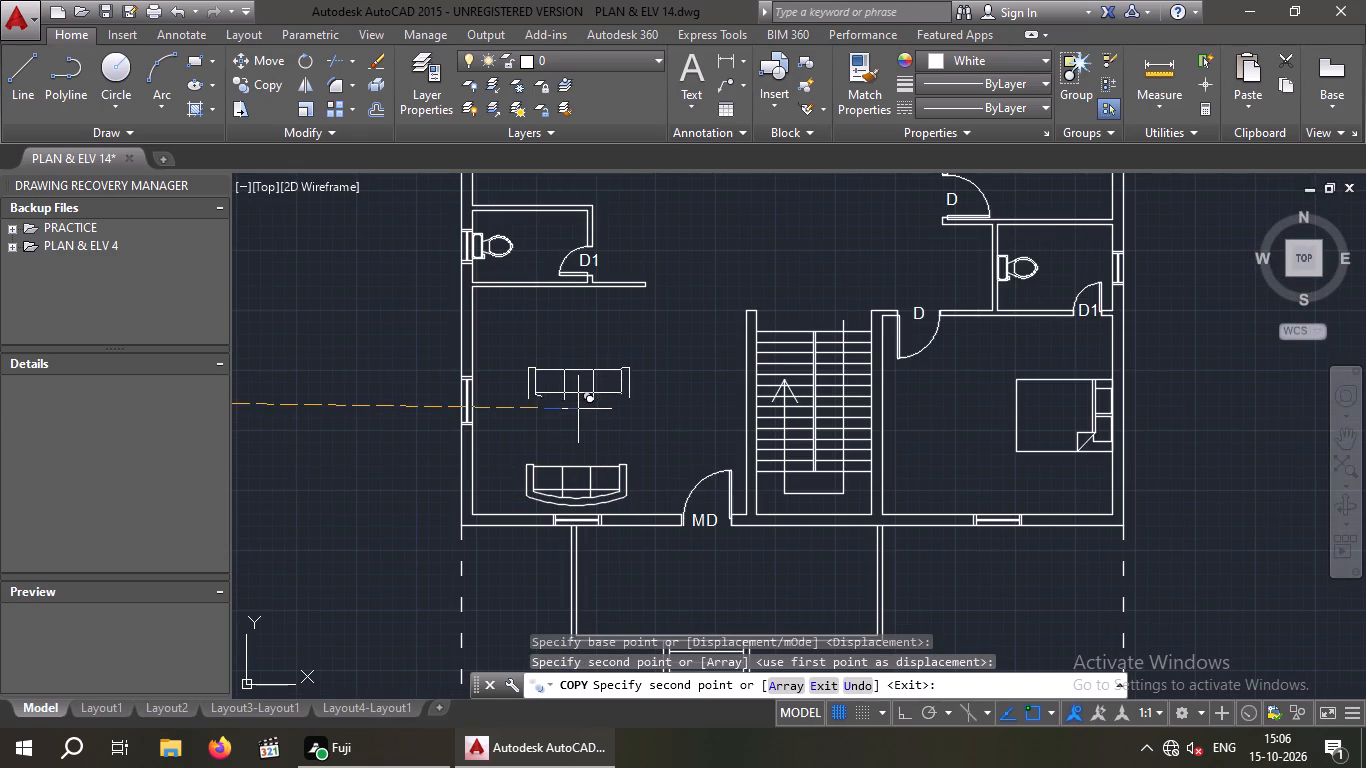
left_click(575, 393)
key("Escape")
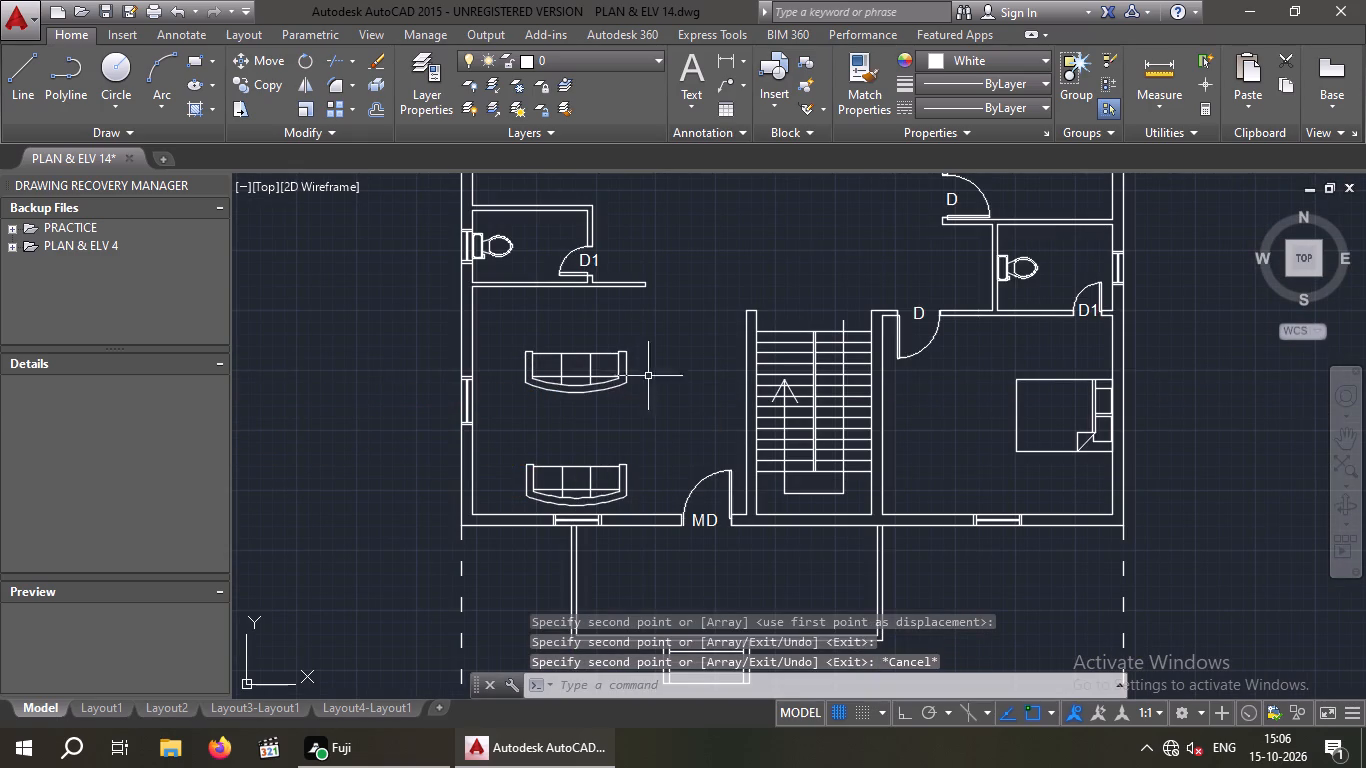
Rotate the upper sofa in the lower-left room by 270° about its upper-right corner.
left_click_drag(654, 330, 649, 378)
left_click(539, 401)
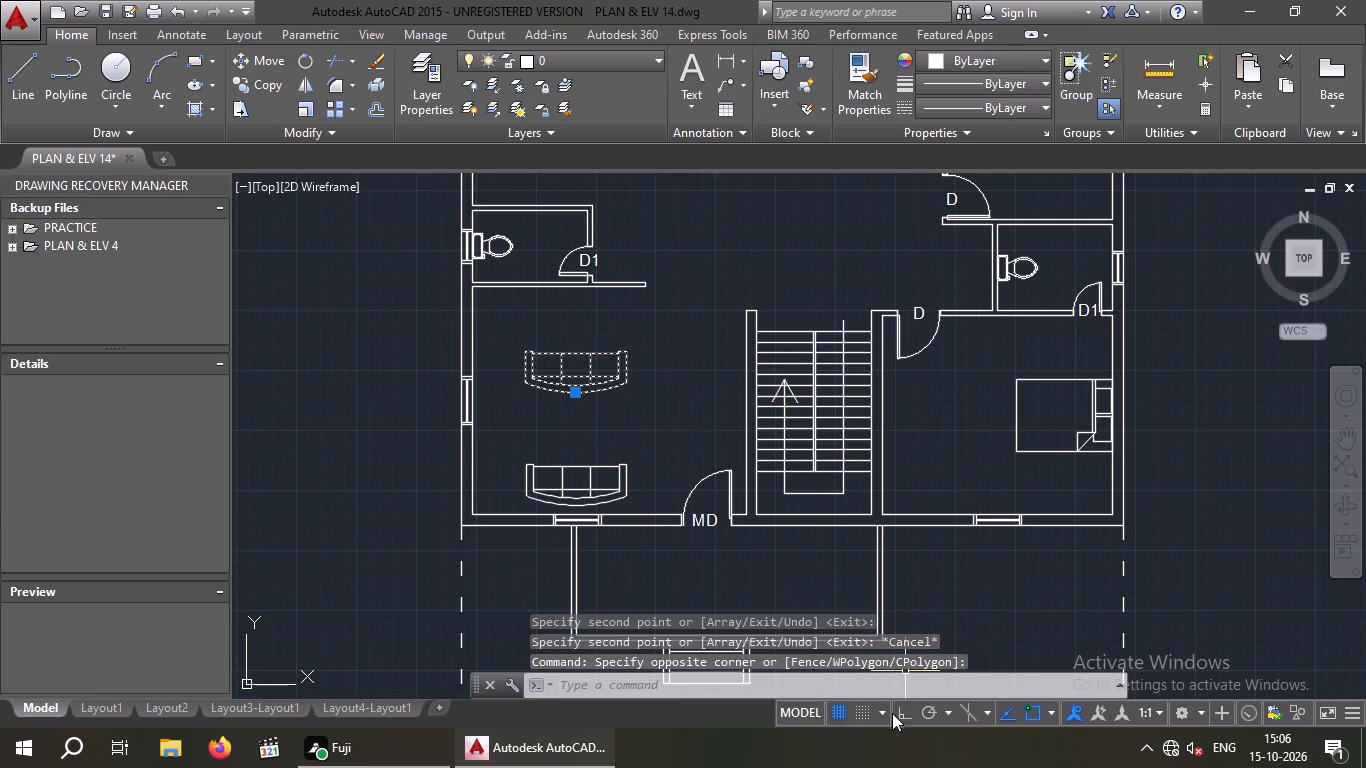
left_click(900, 714)
left_click(300, 67)
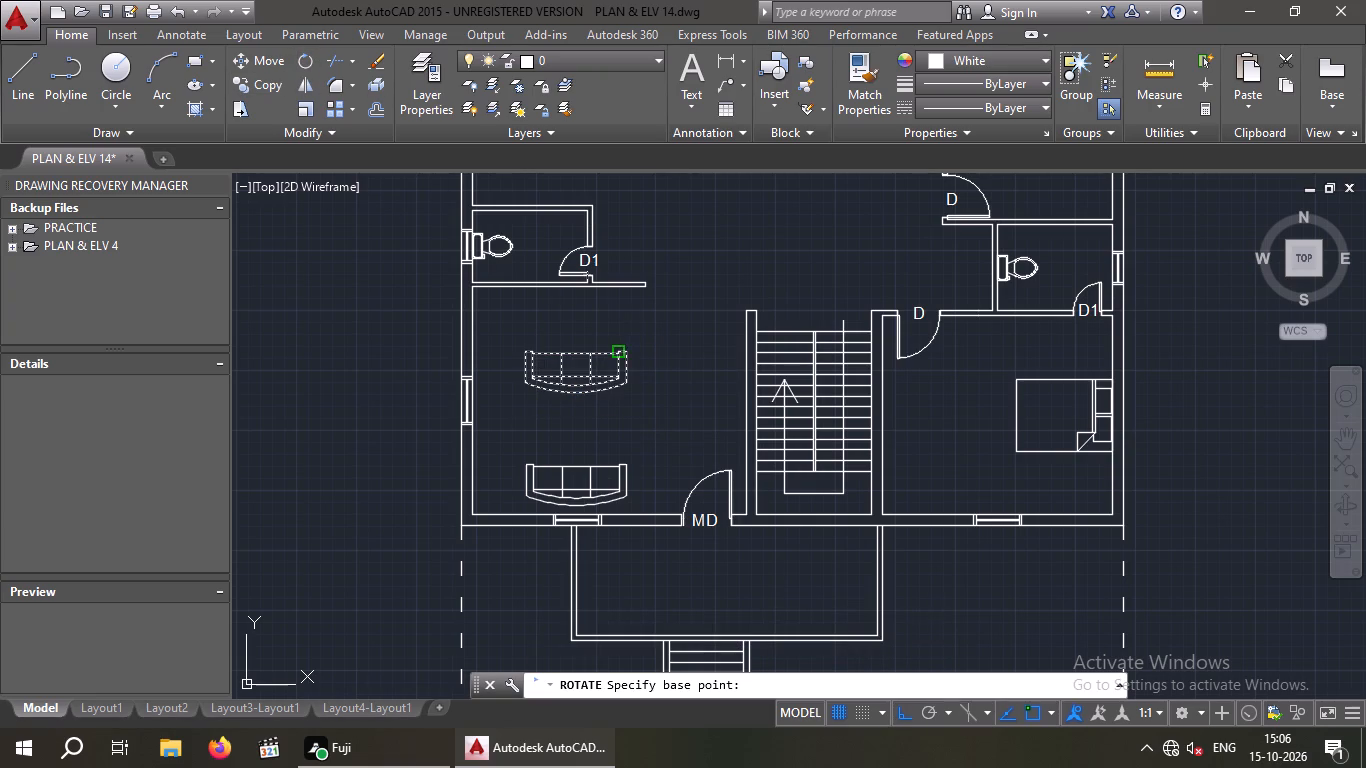
left_click(628, 349)
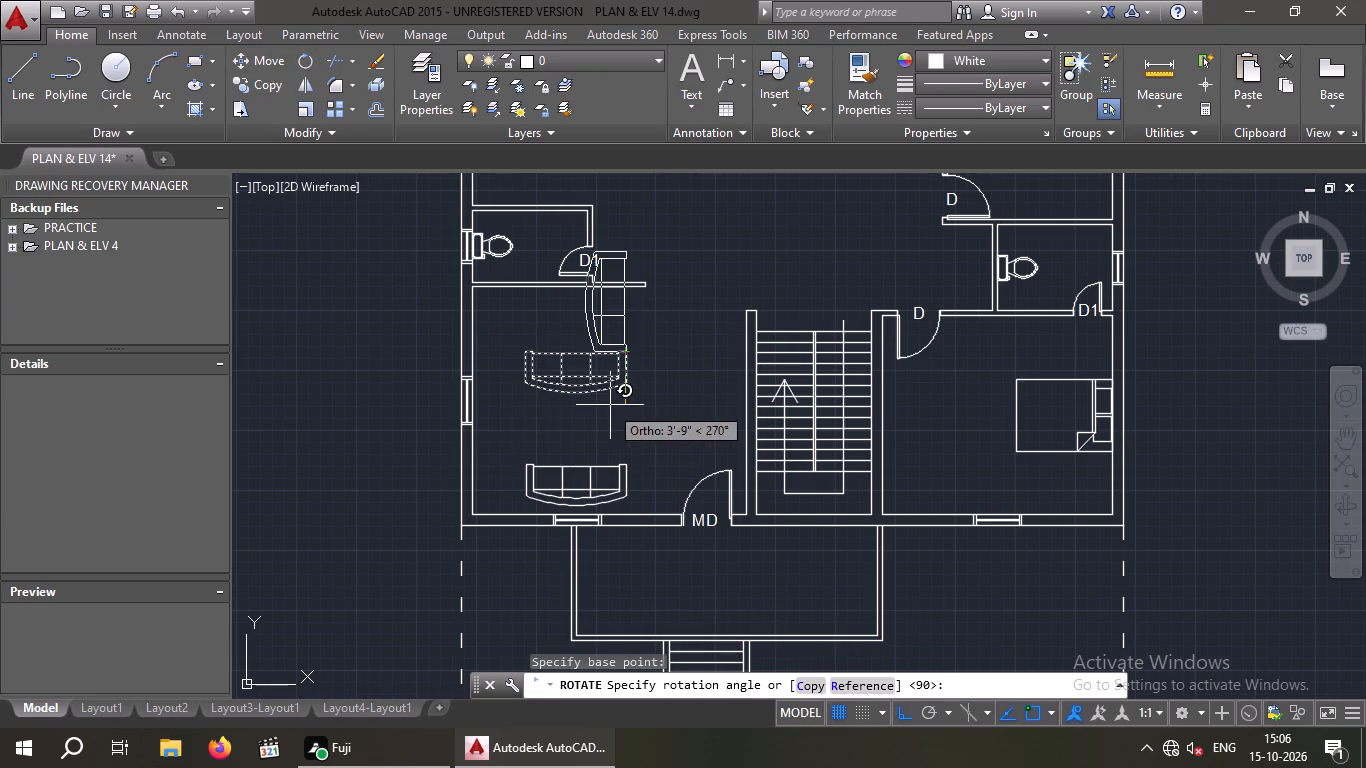
left_click(610, 405)
key("Escape")
Move the rotated sofa by its back midpoint to the lower-left room's left wall, just inside the window.
left_click_drag(662, 314, 616, 347)
left_click_drag(588, 354, 578, 354)
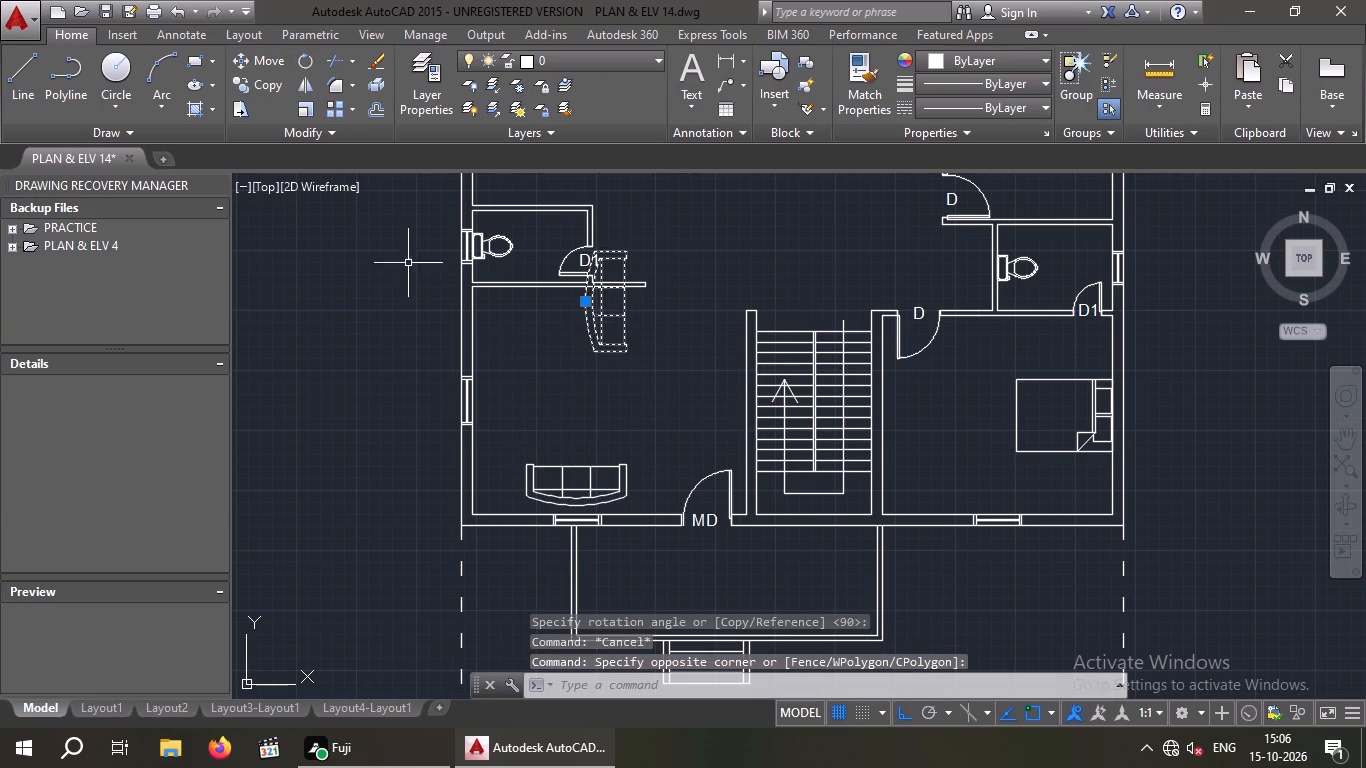
left_click(270, 57)
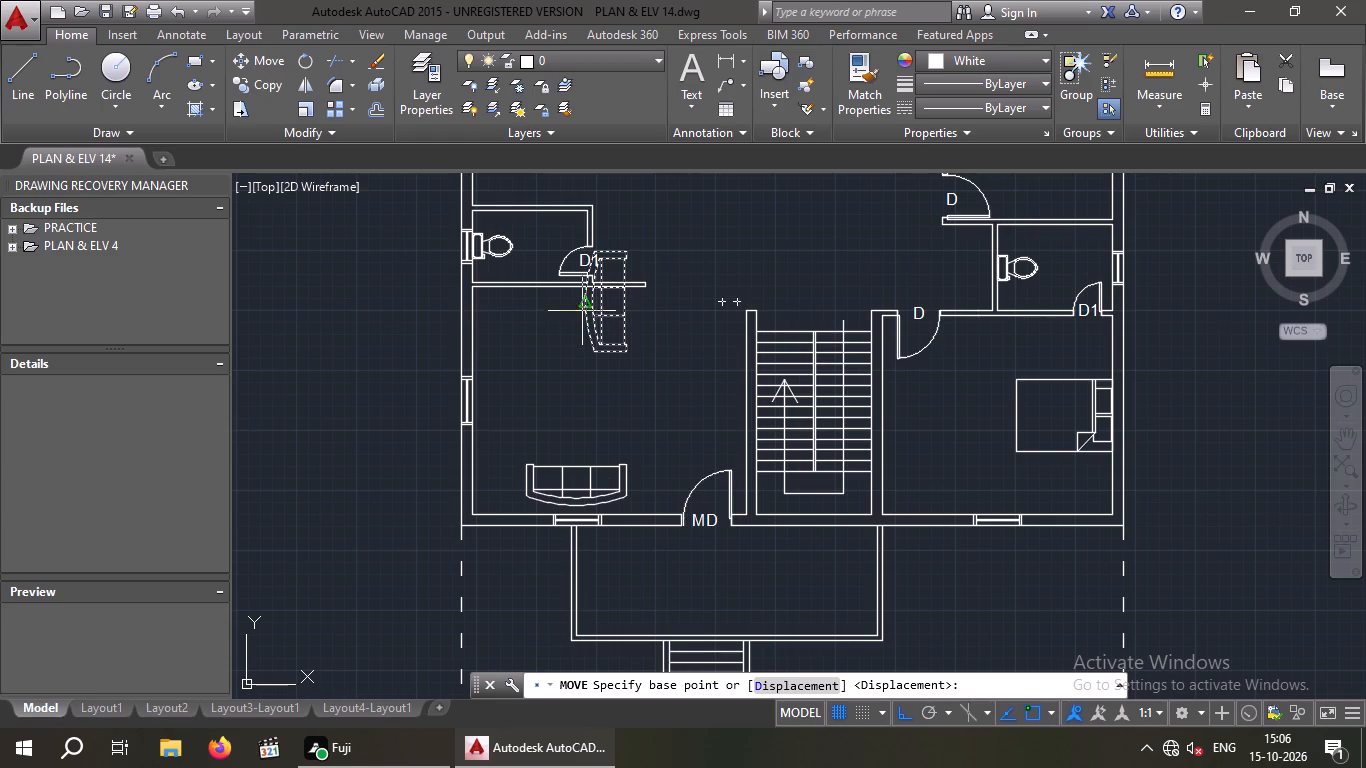
left_click_drag(581, 304, 552, 342)
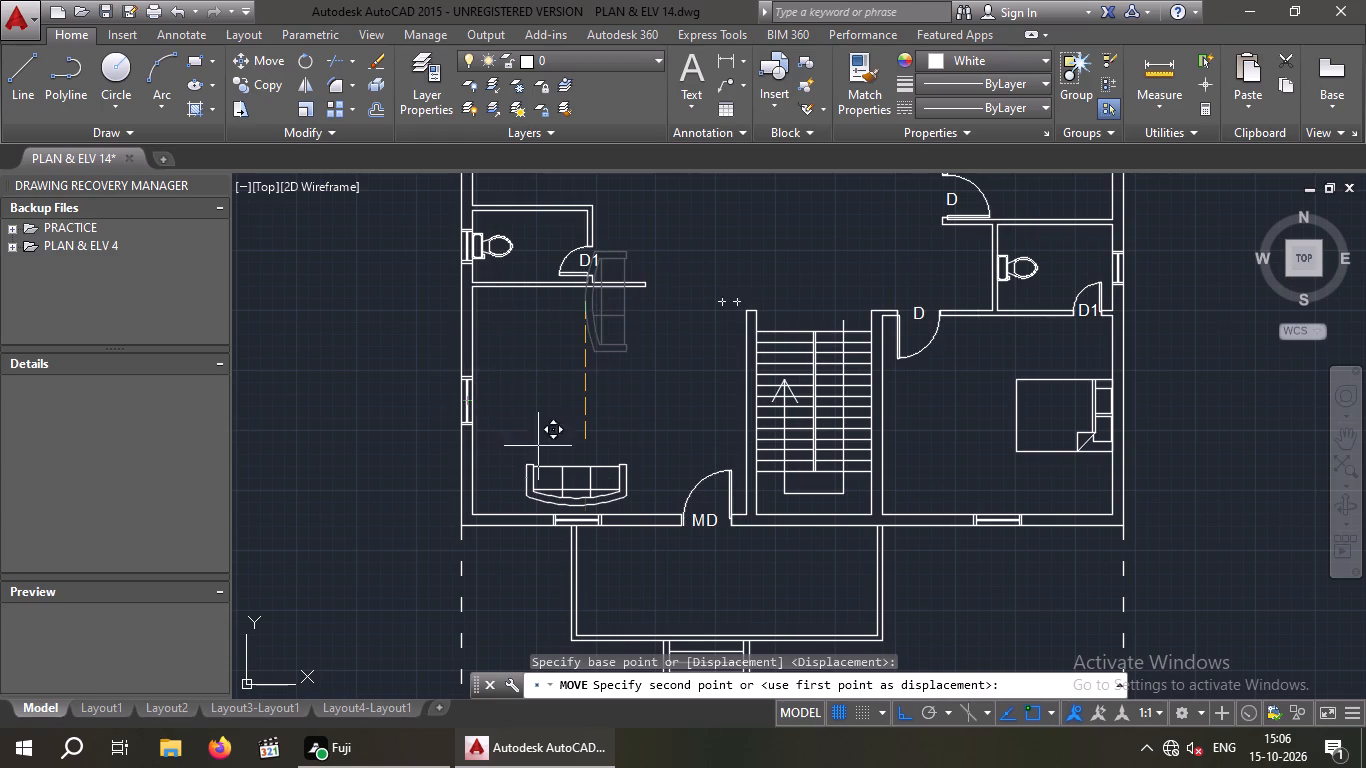
left_click(903, 714)
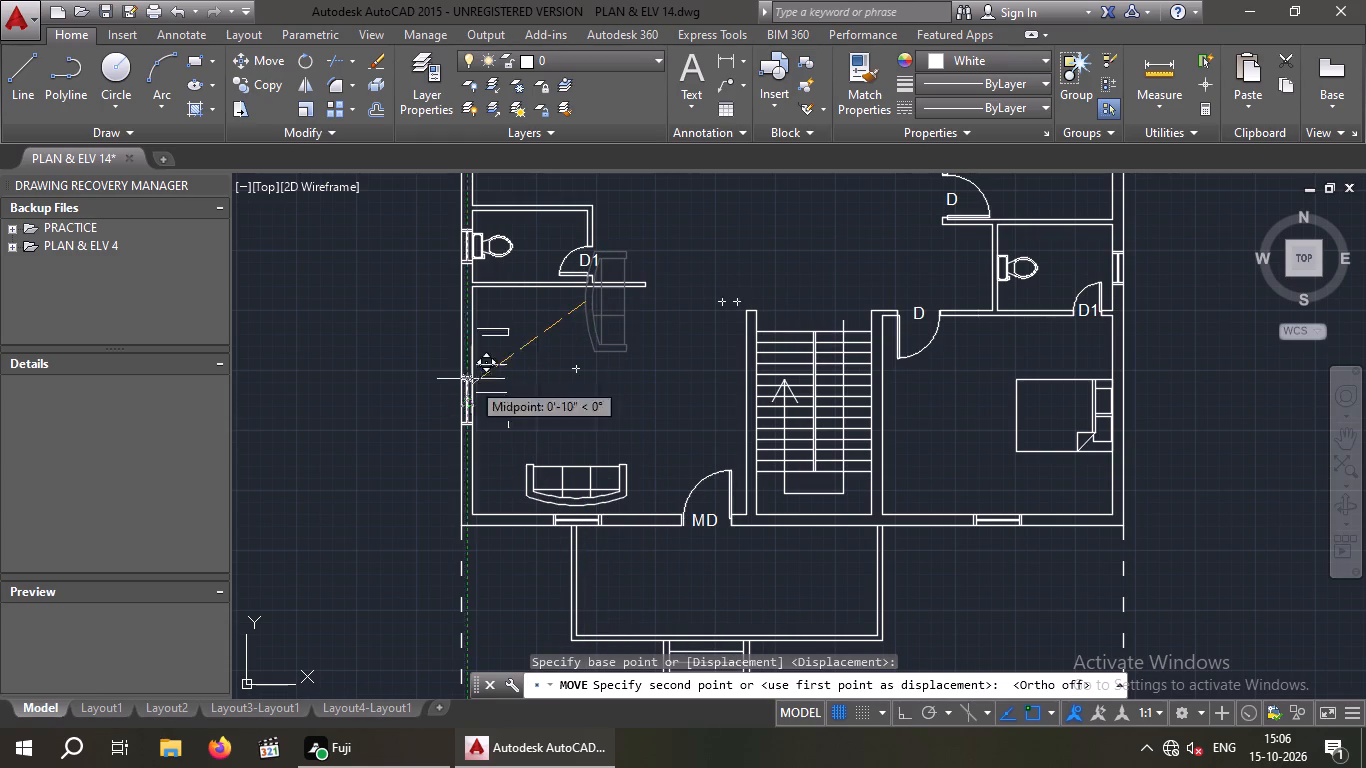
scroll(477, 380, "up", 5)
scroll(484, 392, "down", 1)
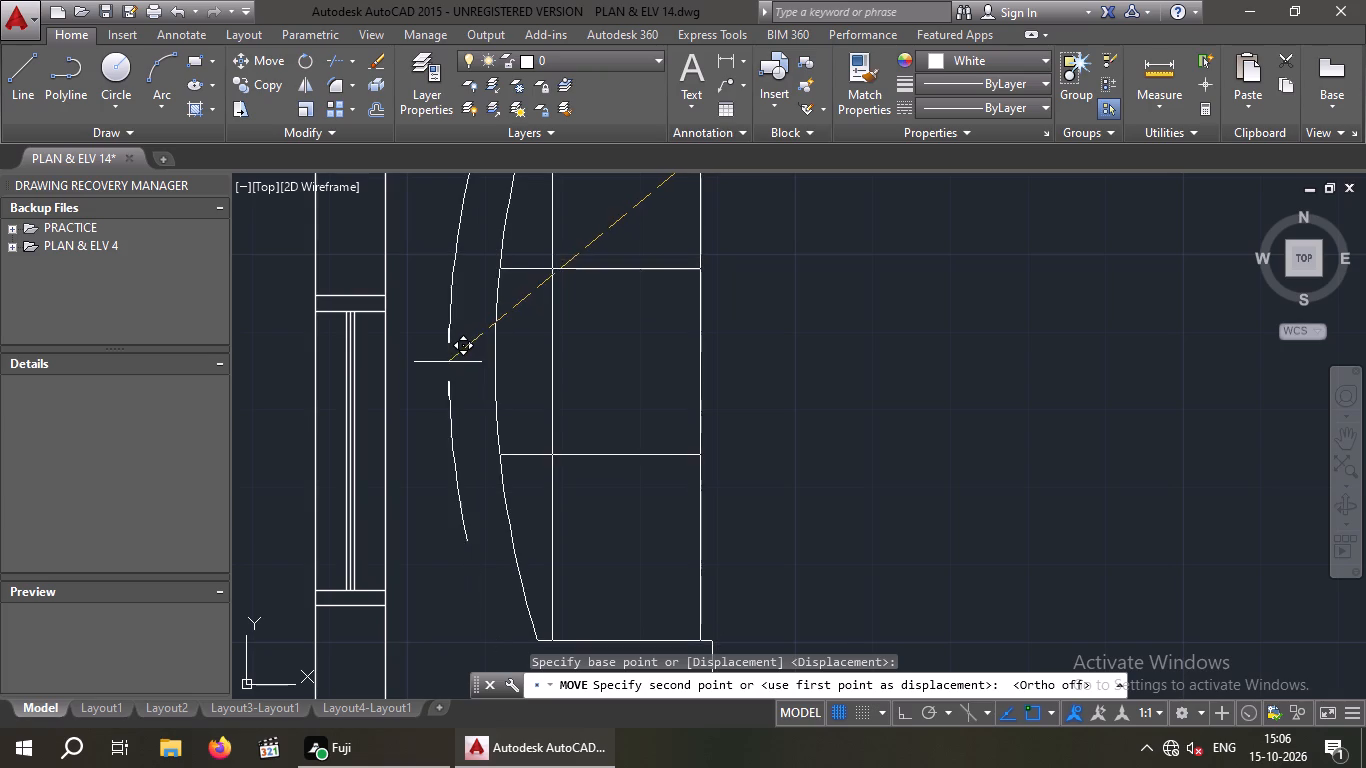
left_click(448, 362)
scroll(452, 365, "down", 3)
scroll(628, 393, "down", 2)
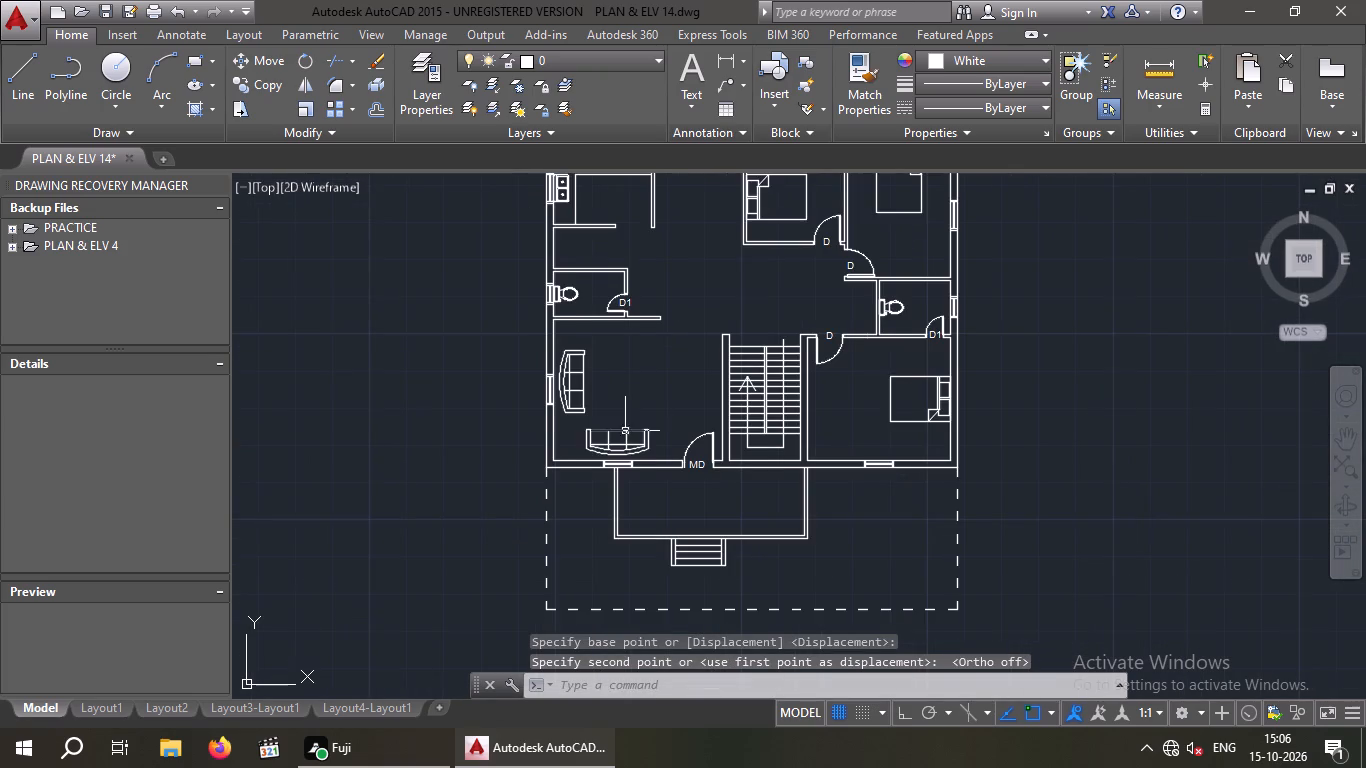
Examine the reference plan's hall and dining rooms for furniture to go with the two sofas.
middle_click_drag(618, 434, 593, 373)
scroll(592, 371, "down", 1)
middle_click_drag(396, 410, 510, 386)
scroll(510, 386, "down", 1)
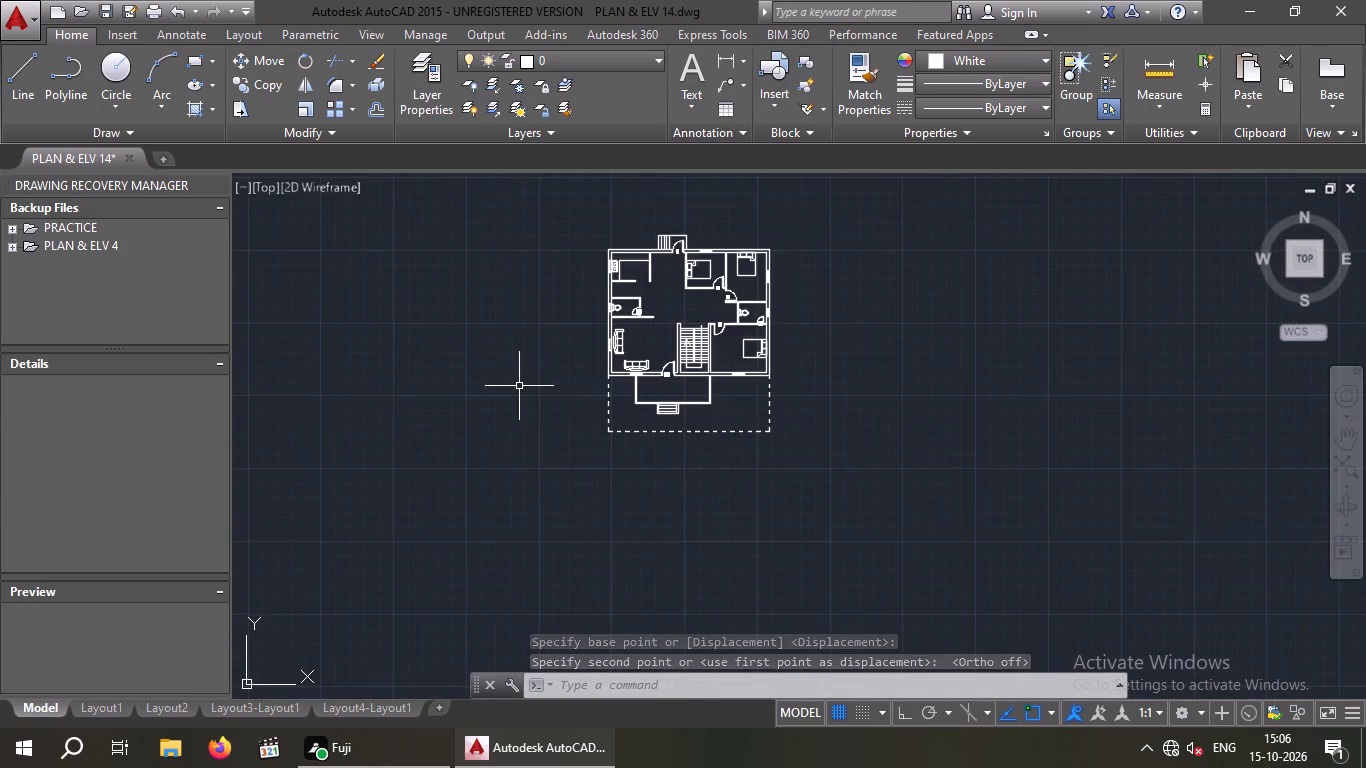
scroll(519, 386, "down", 1)
middle_click_drag(448, 408, 558, 401)
scroll(367, 348, "up", 3)
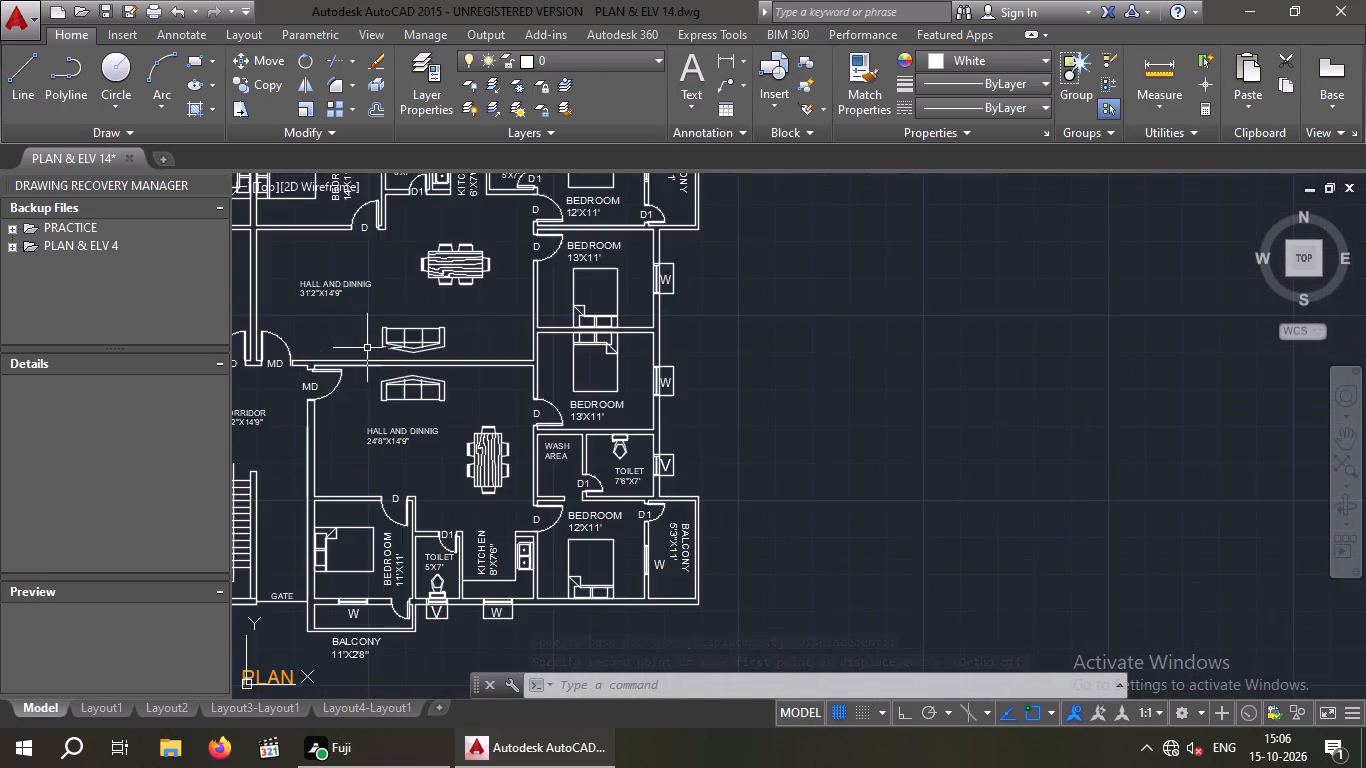
scroll(380, 343, "up", 2)
scroll(382, 342, "down", 3)
middle_click_drag(382, 378, 515, 392)
scroll(540, 401, "down", 4)
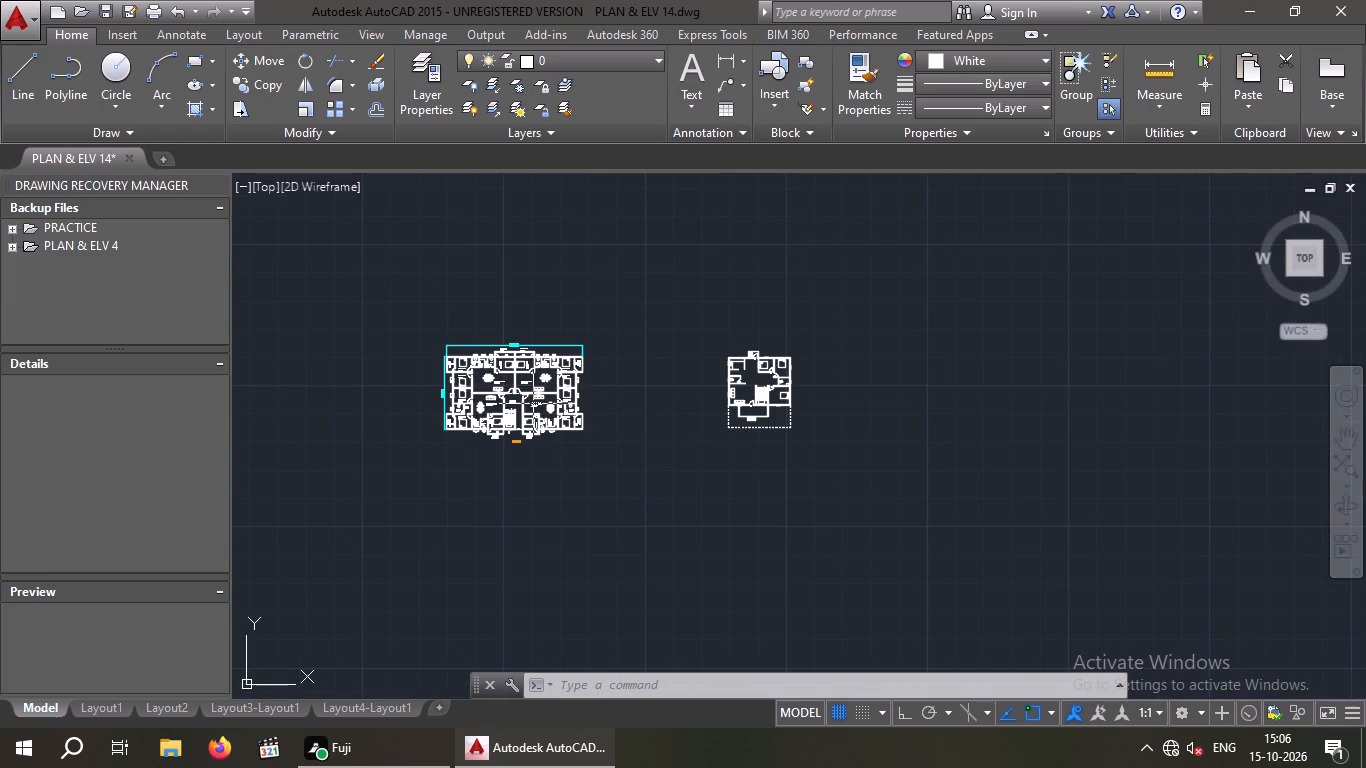
Copy the wood-grain centre table from the magenta-framed ground floor plan's hall to between the two sofas in the house plan's lower-left room.
middle_click_drag(411, 447, 476, 325)
scroll(502, 317, "down", 4)
scroll(465, 497, "up", 8)
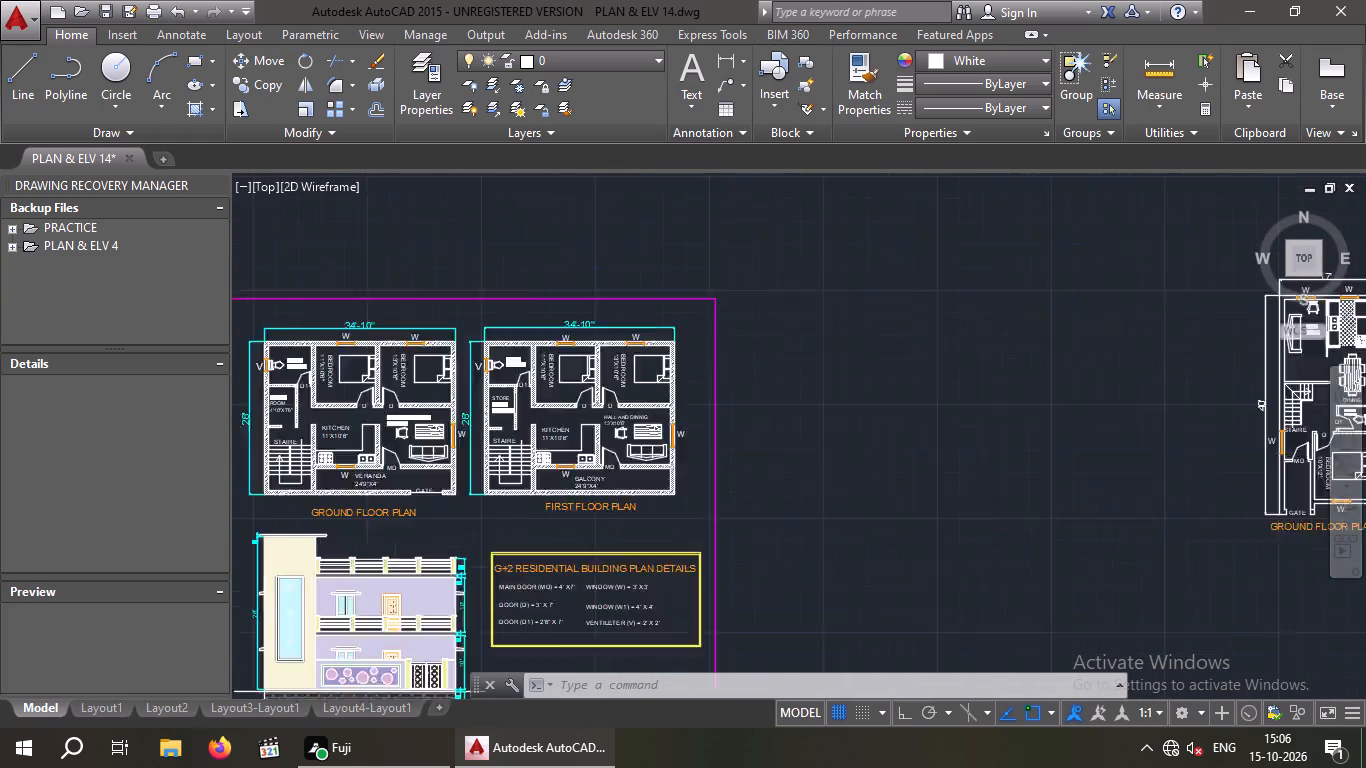
scroll(393, 380, "up", 3)
left_click_drag(436, 301, 455, 387)
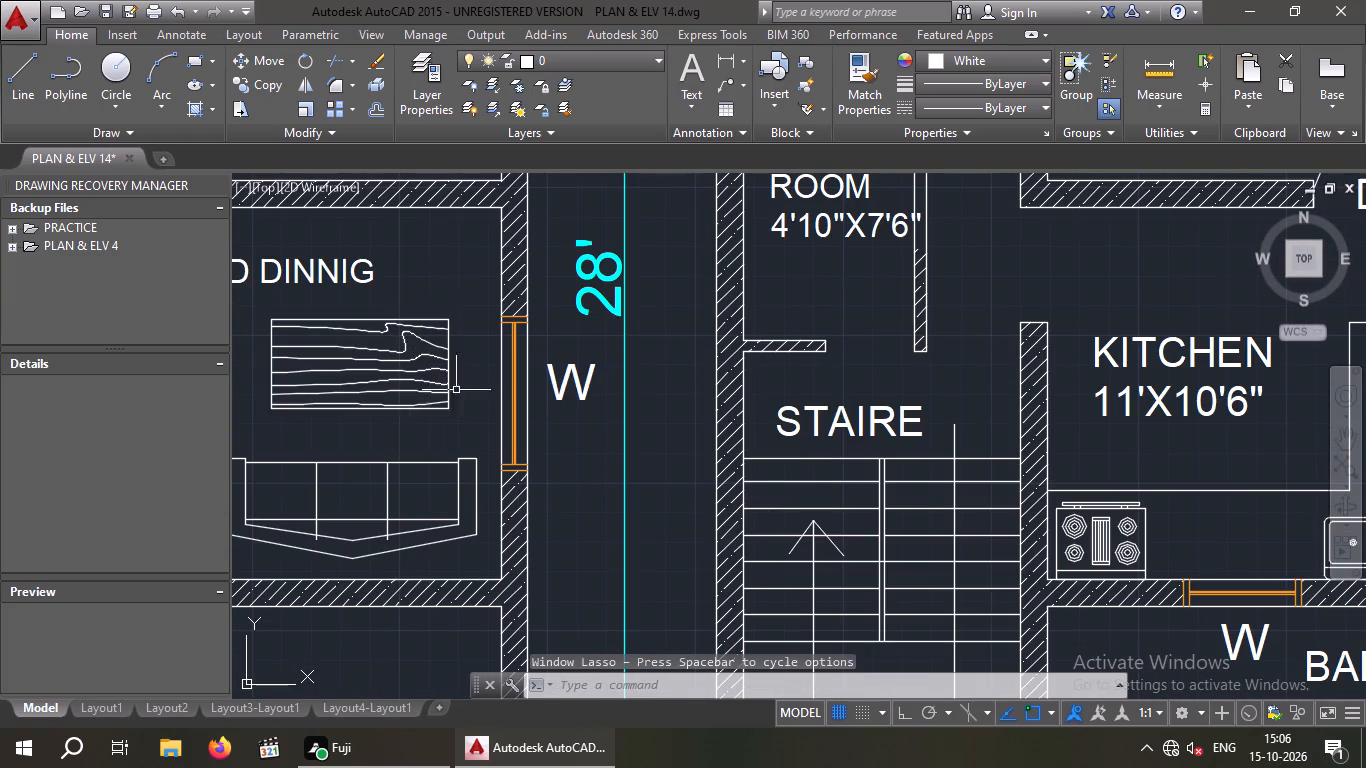
left_click_drag(459, 380, 422, 406)
left_click(389, 411)
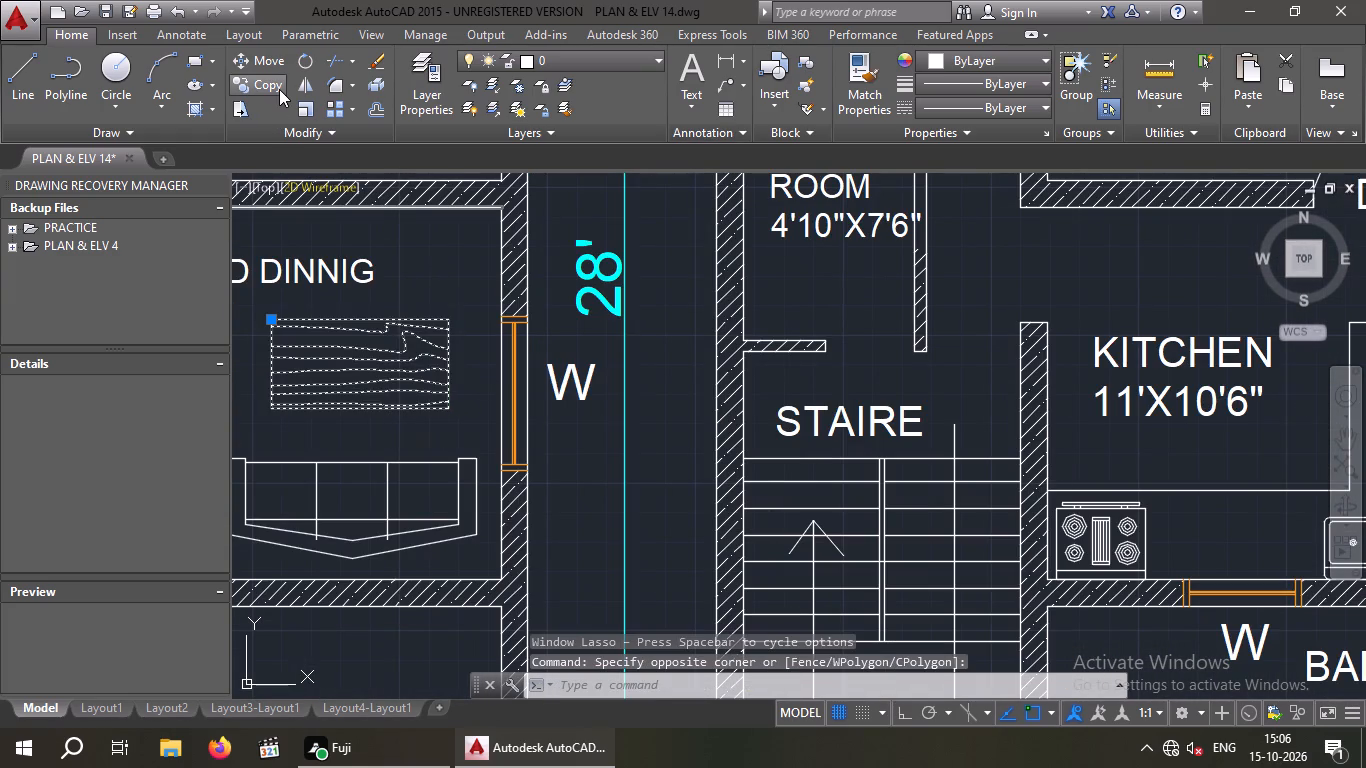
left_click(279, 88)
left_click(370, 368)
scroll(379, 367, "down", 5)
scroll(562, 338, "down", 4)
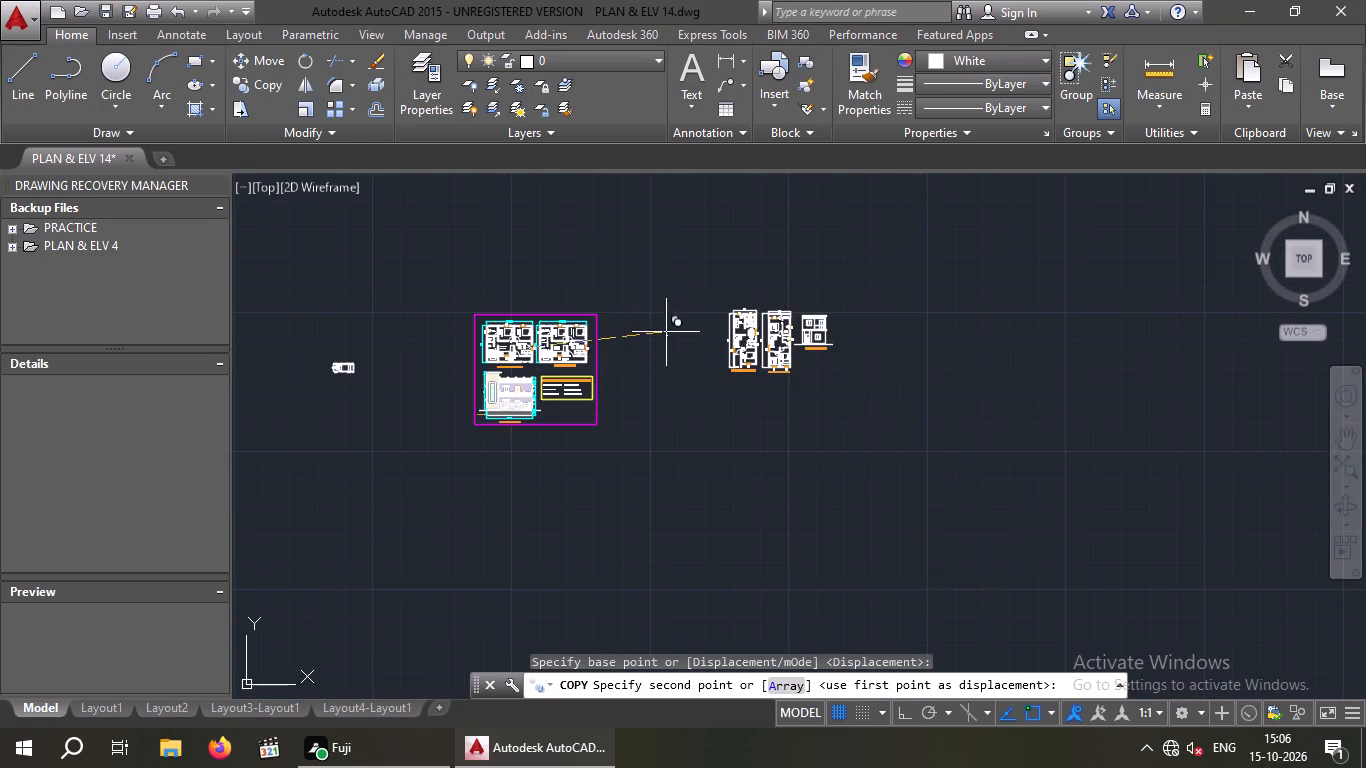
scroll(671, 302, "down", 1)
middle_click_drag(661, 315, 394, 707)
scroll(644, 422, "down", 3)
middle_click_drag(640, 385, 511, 612)
middle_click(511, 613)
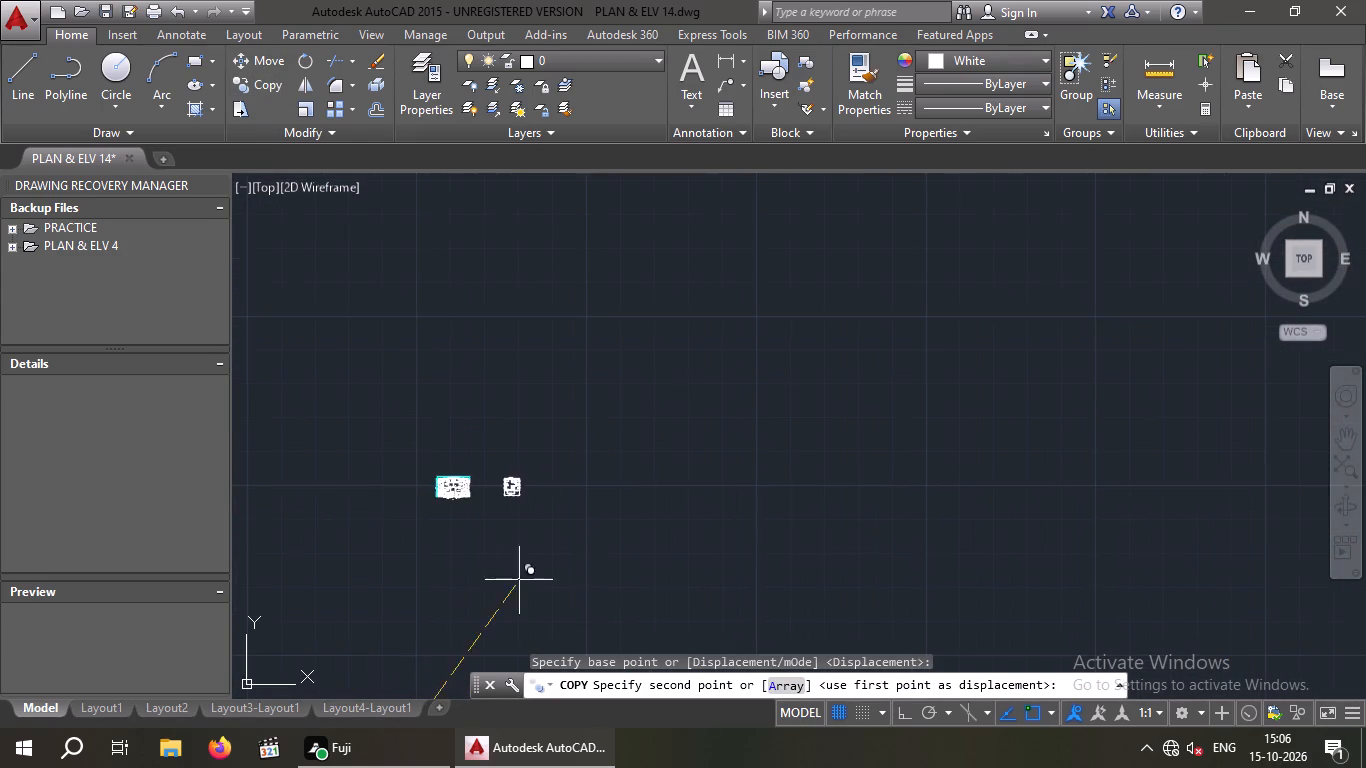
scroll(519, 477, "up", 4)
scroll(451, 558, "up", 5)
middle_click_drag(447, 546, 461, 514)
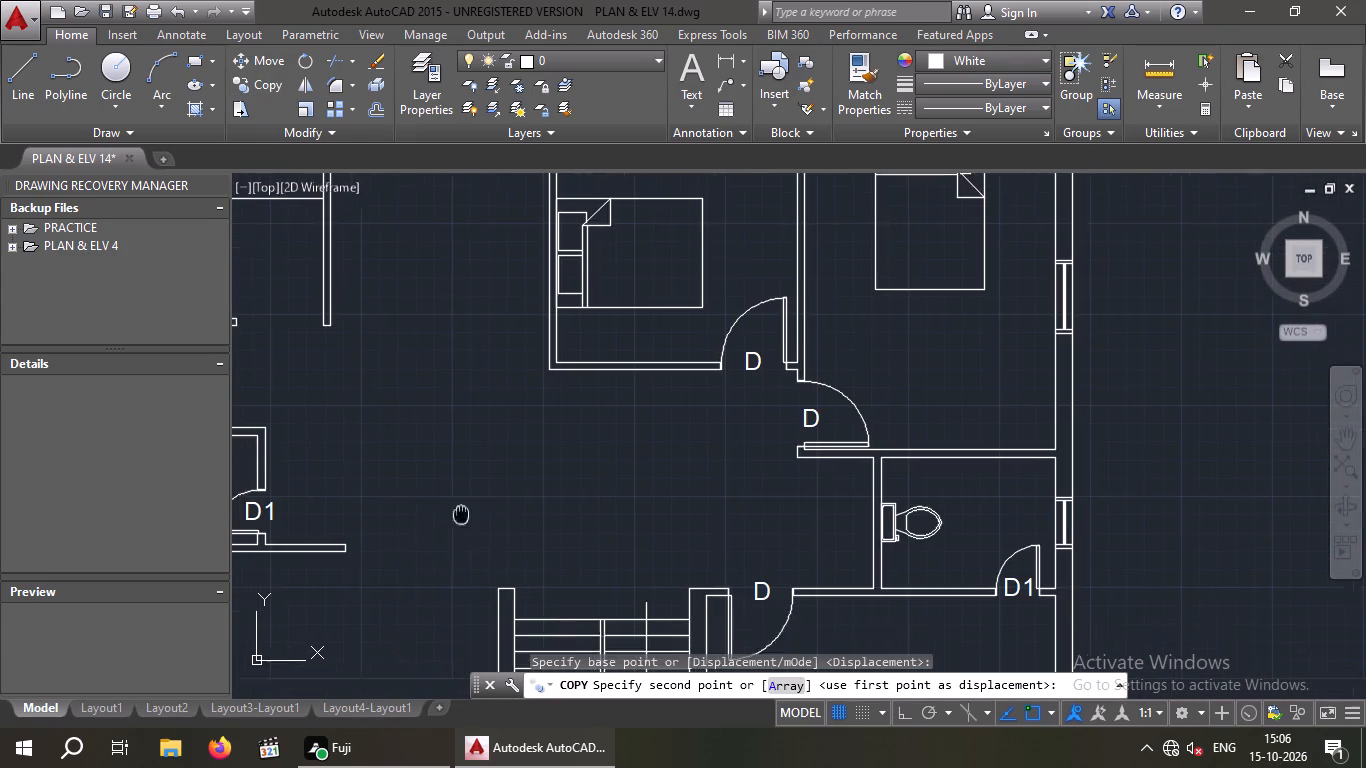
middle_click_drag(461, 514, 519, 378)
middle_click_drag(397, 542, 597, 433)
scroll(539, 472, "up", 1)
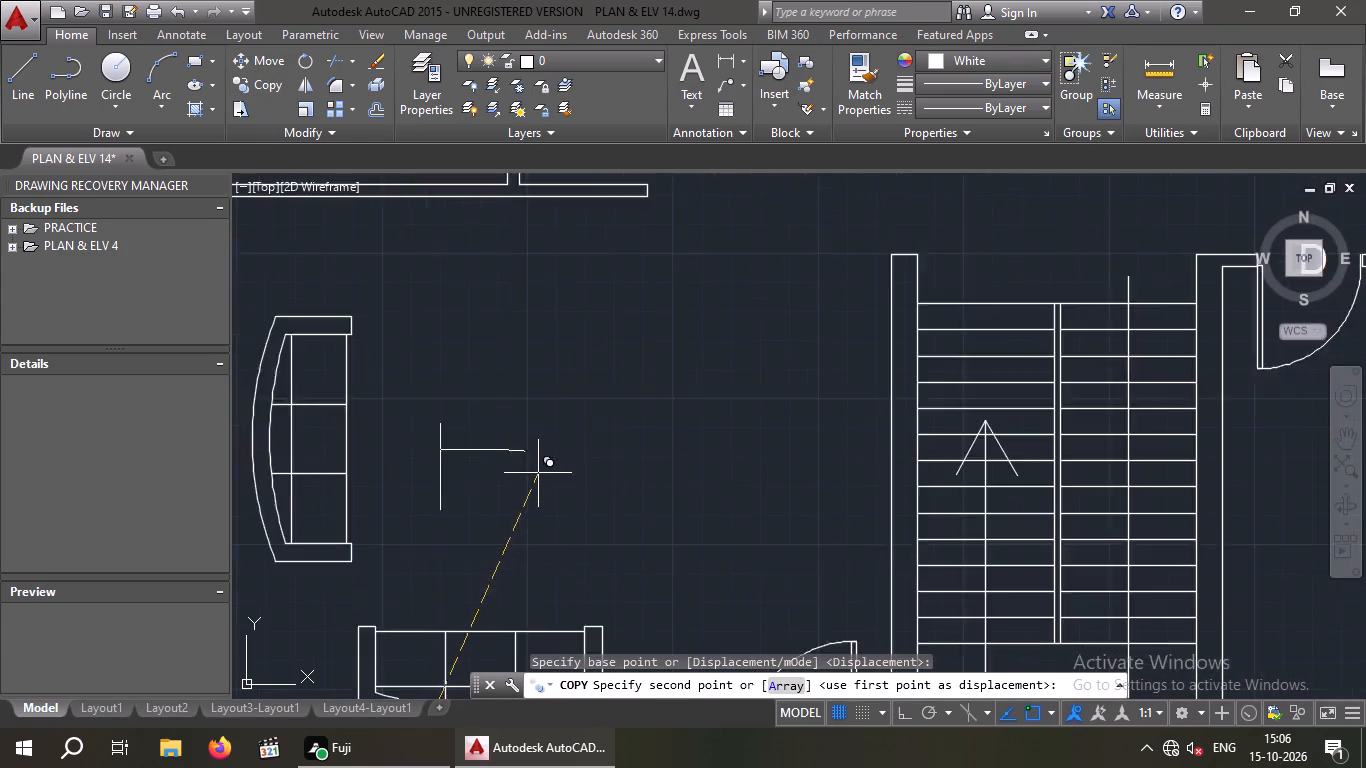
scroll(538, 473, "up", 1)
scroll(517, 486, "down", 1)
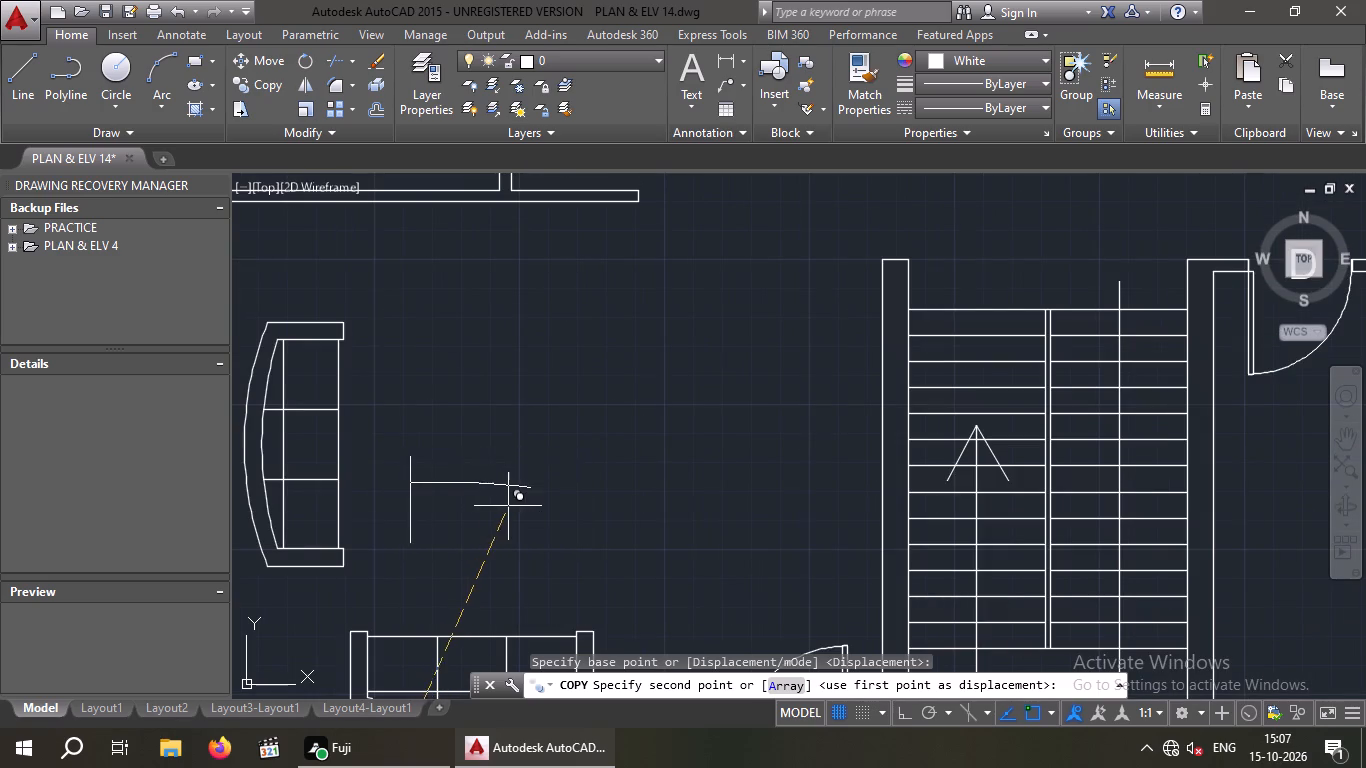
left_click(508, 506)
key("Escape")
Review the house plan's furnished rooms and the open central space above the stairs.
scroll(498, 509, "down", 3)
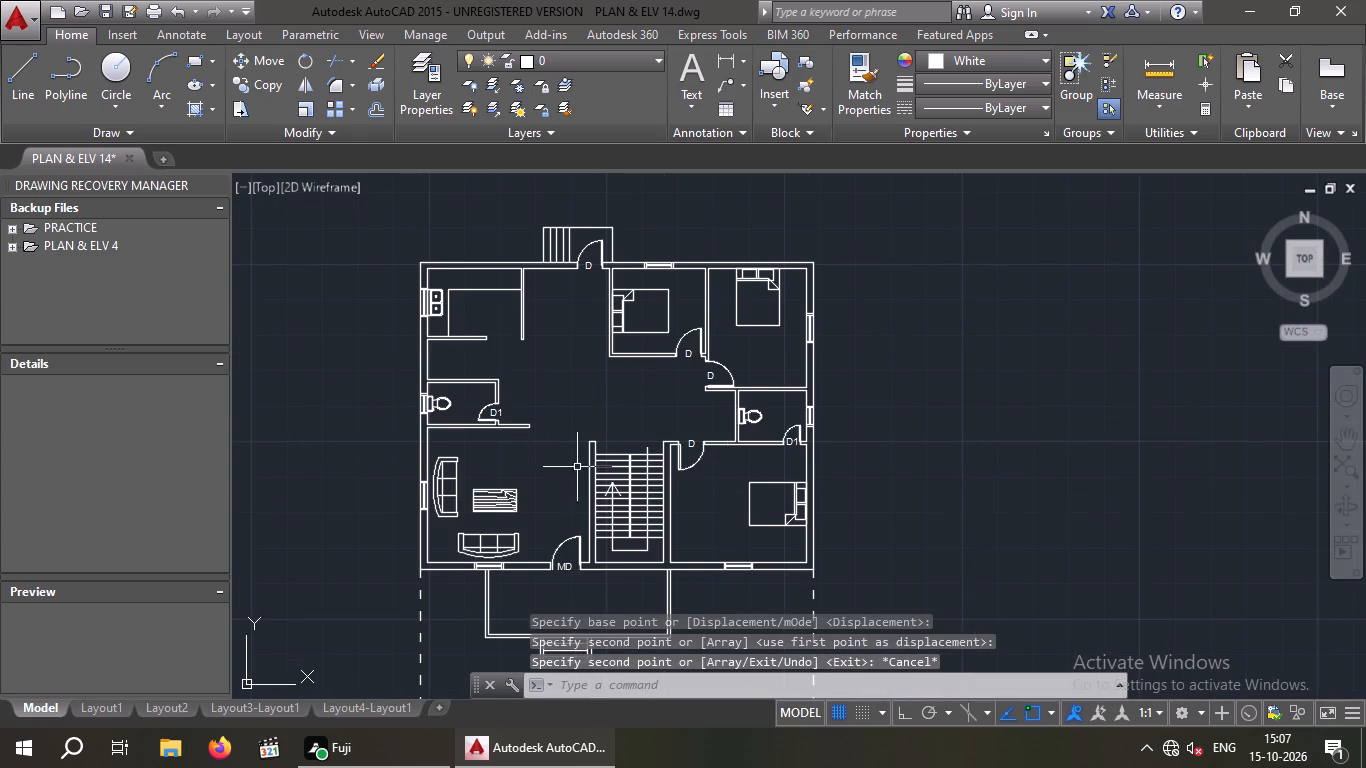
middle_click_drag(575, 466, 526, 466)
scroll(554, 436, "down", 1)
middle_click_drag(553, 429, 575, 429)
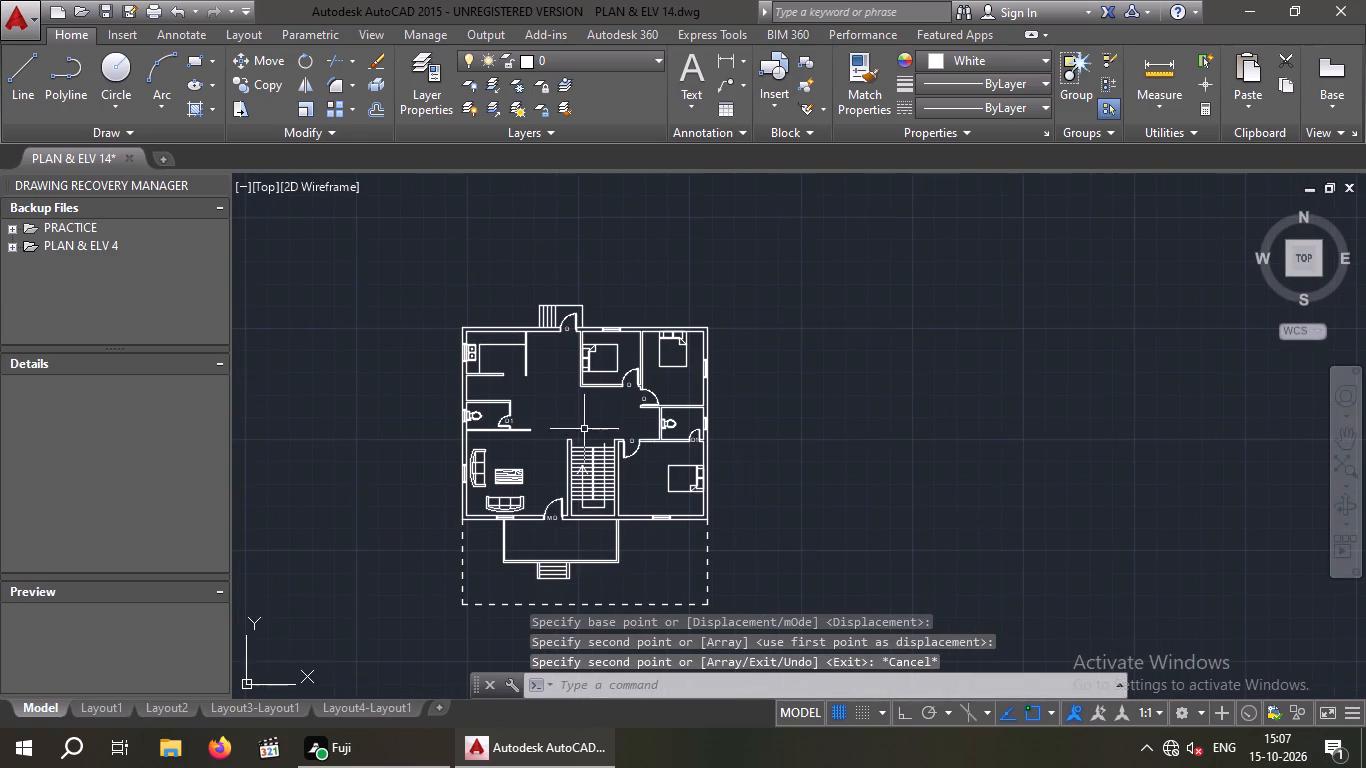
scroll(612, 430, "down", 1)
middle_click_drag(549, 424, 597, 422)
scroll(648, 429, "up", 3)
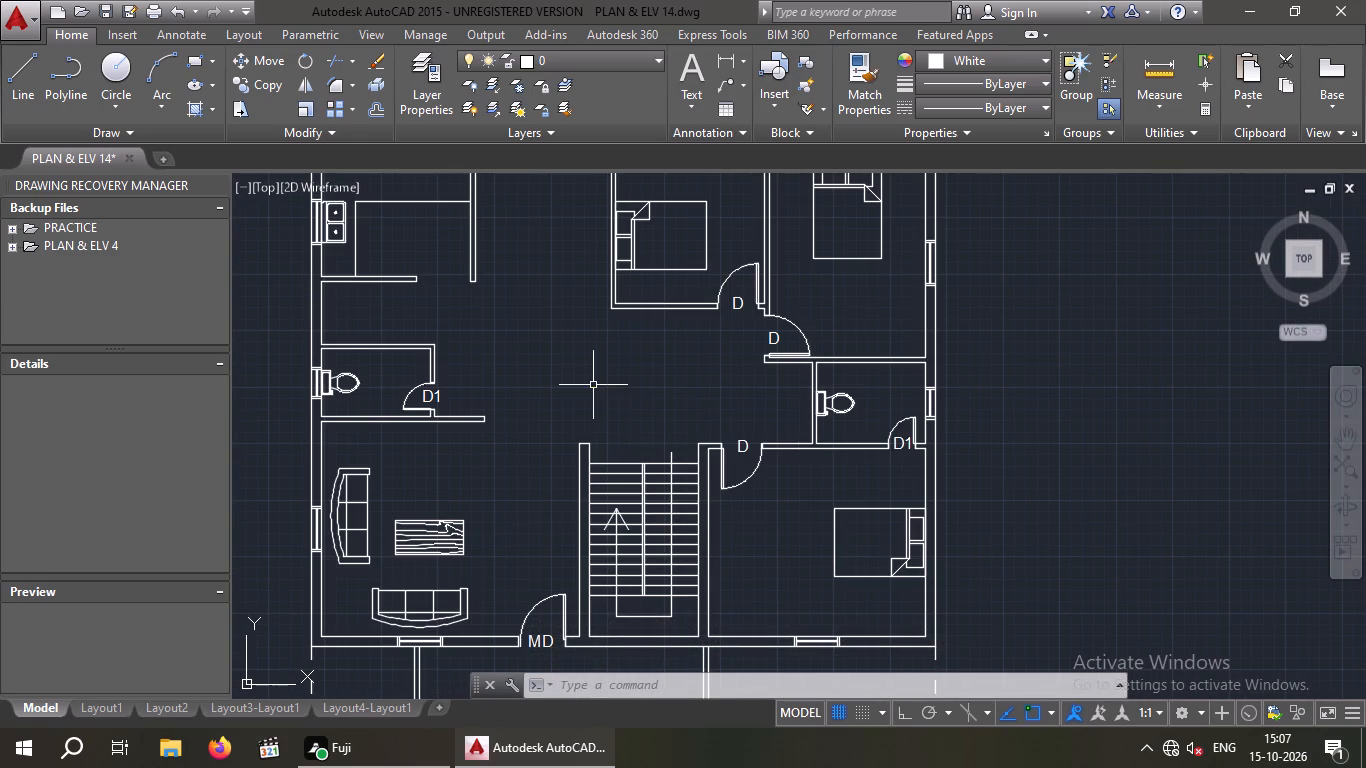
middle_click_drag(593, 369, 604, 408)
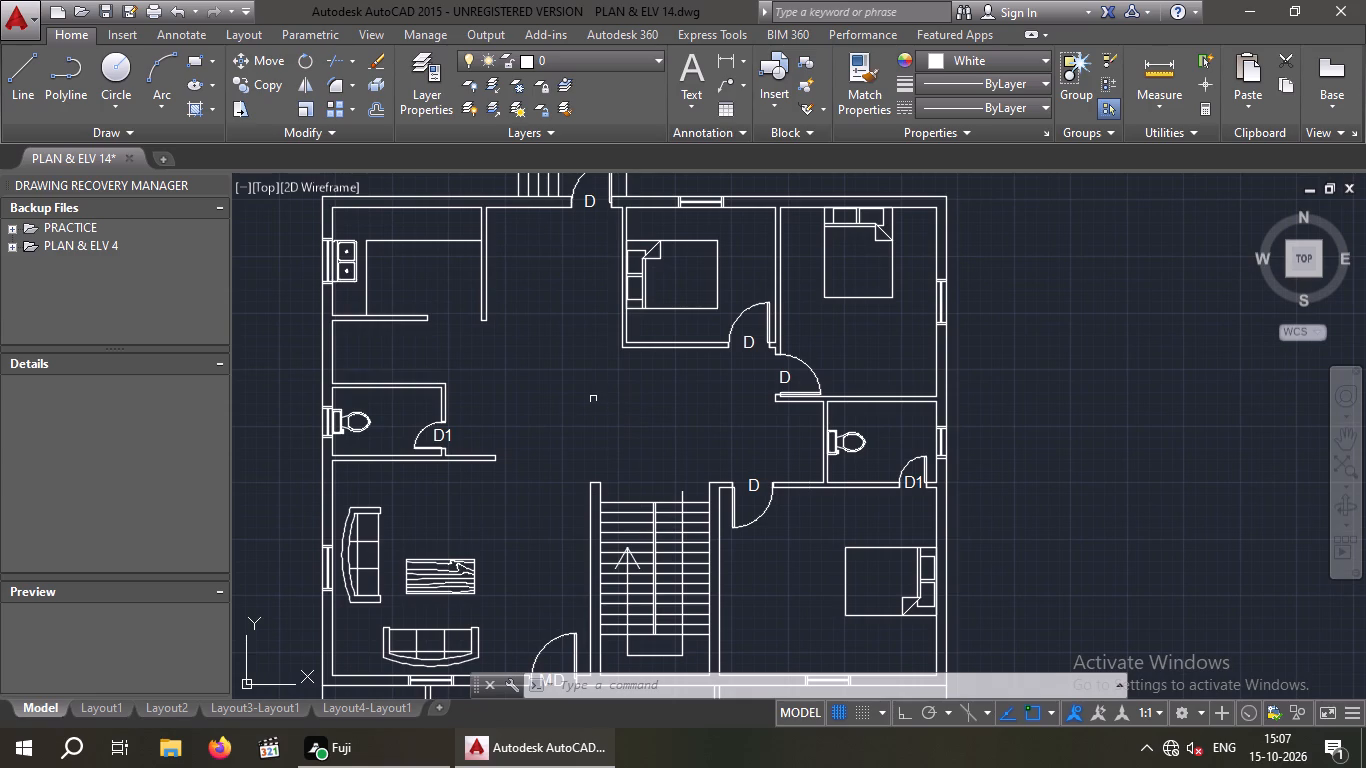
middle_click(592, 397)
Copy the vertical six-seat dining table from the reference plan's lower hall and dining room to the house plan's open area between kitchen and upper-middle bedroom.
scroll(606, 395, "down", 3)
middle_click_drag(441, 417, 640, 417)
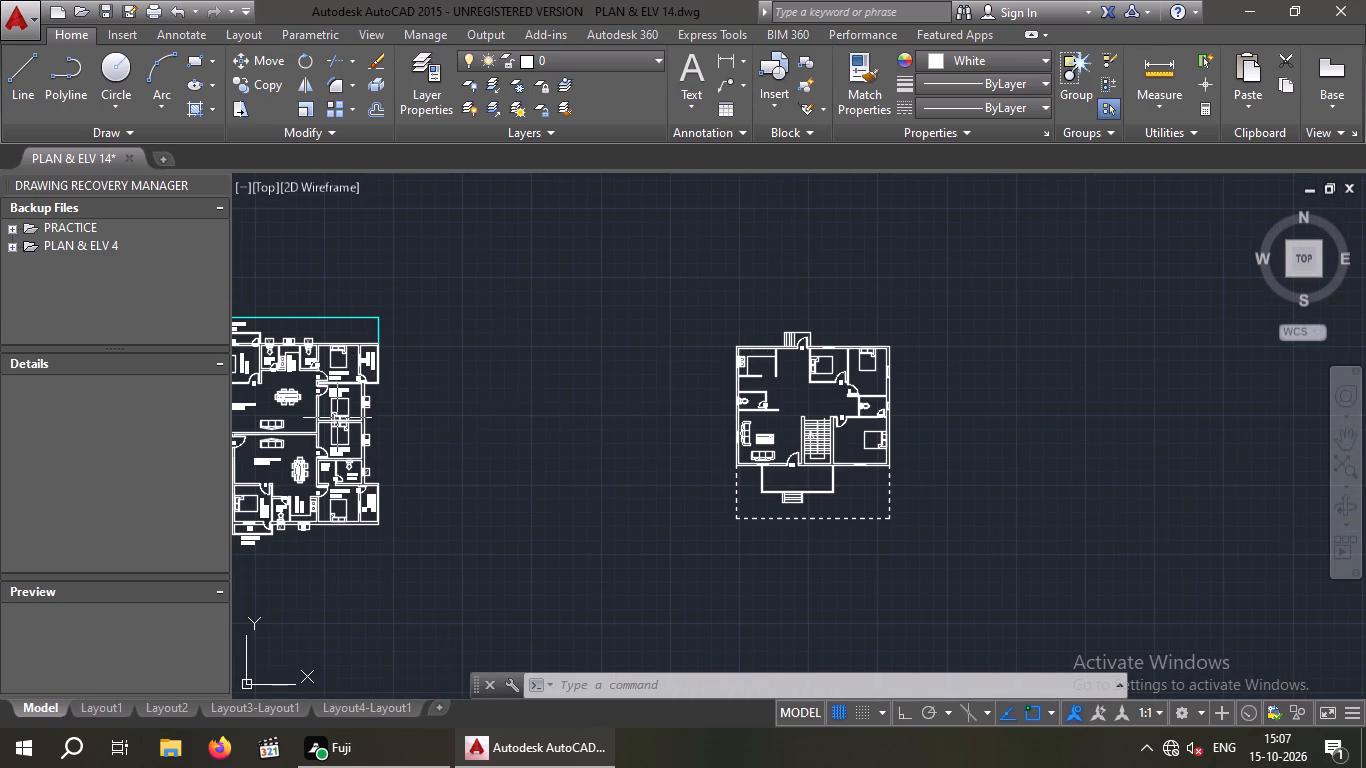
scroll(310, 406, "up", 3)
middle_click_drag(307, 401, 502, 364)
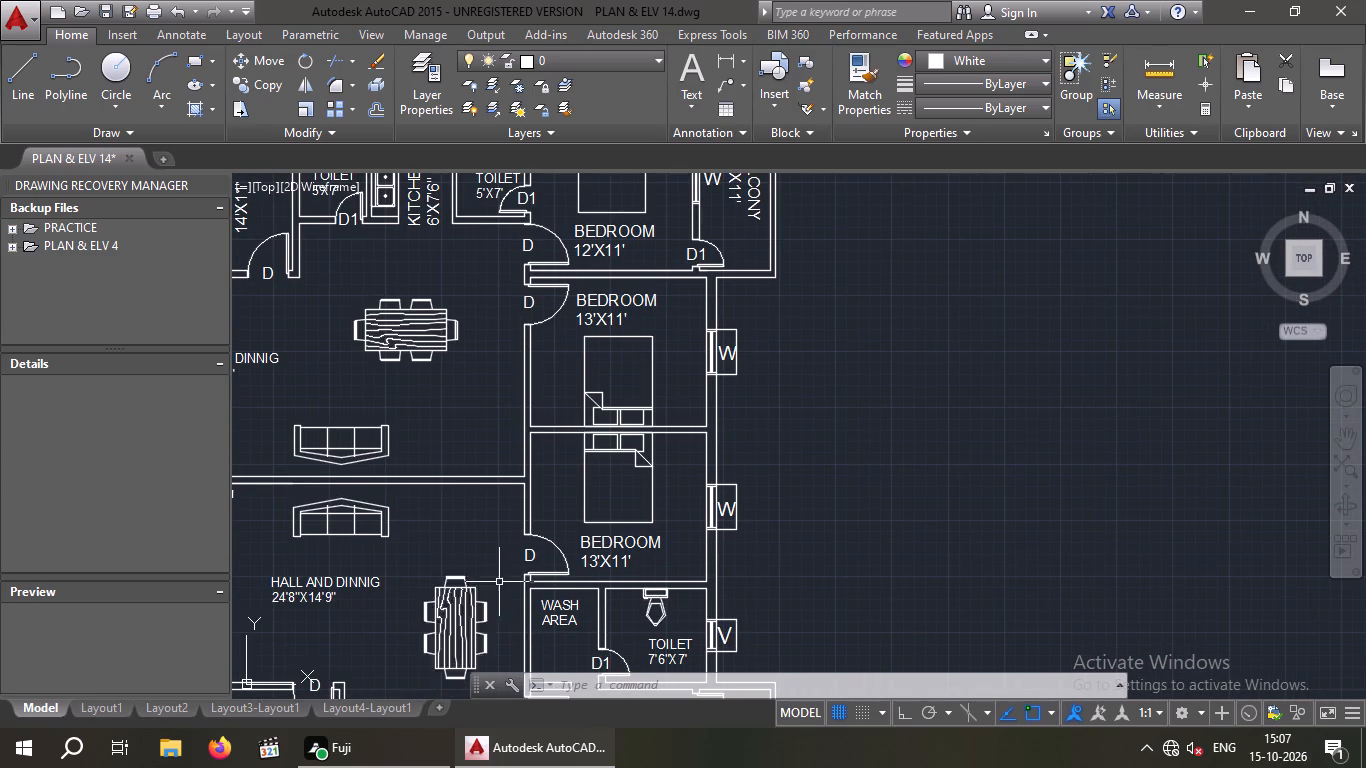
left_click(462, 603)
left_click(272, 85)
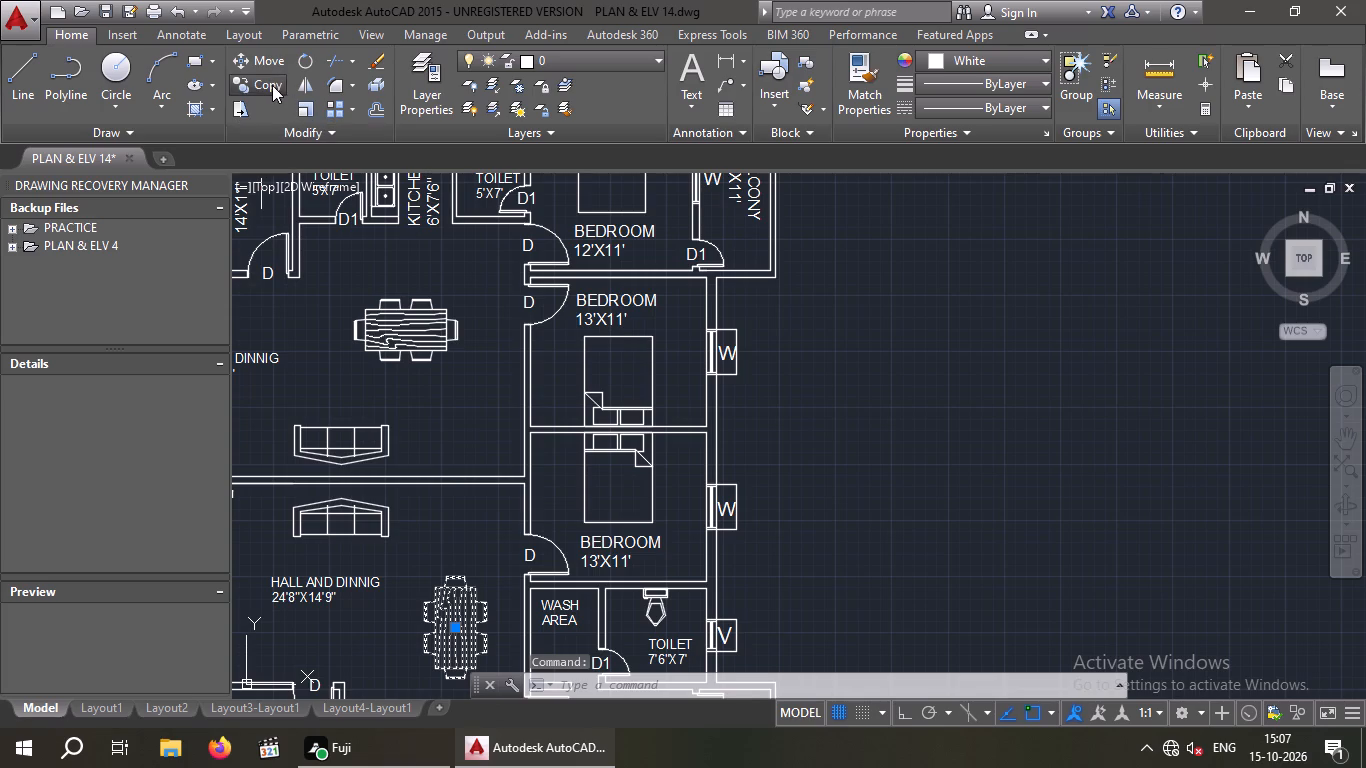
left_click(449, 633)
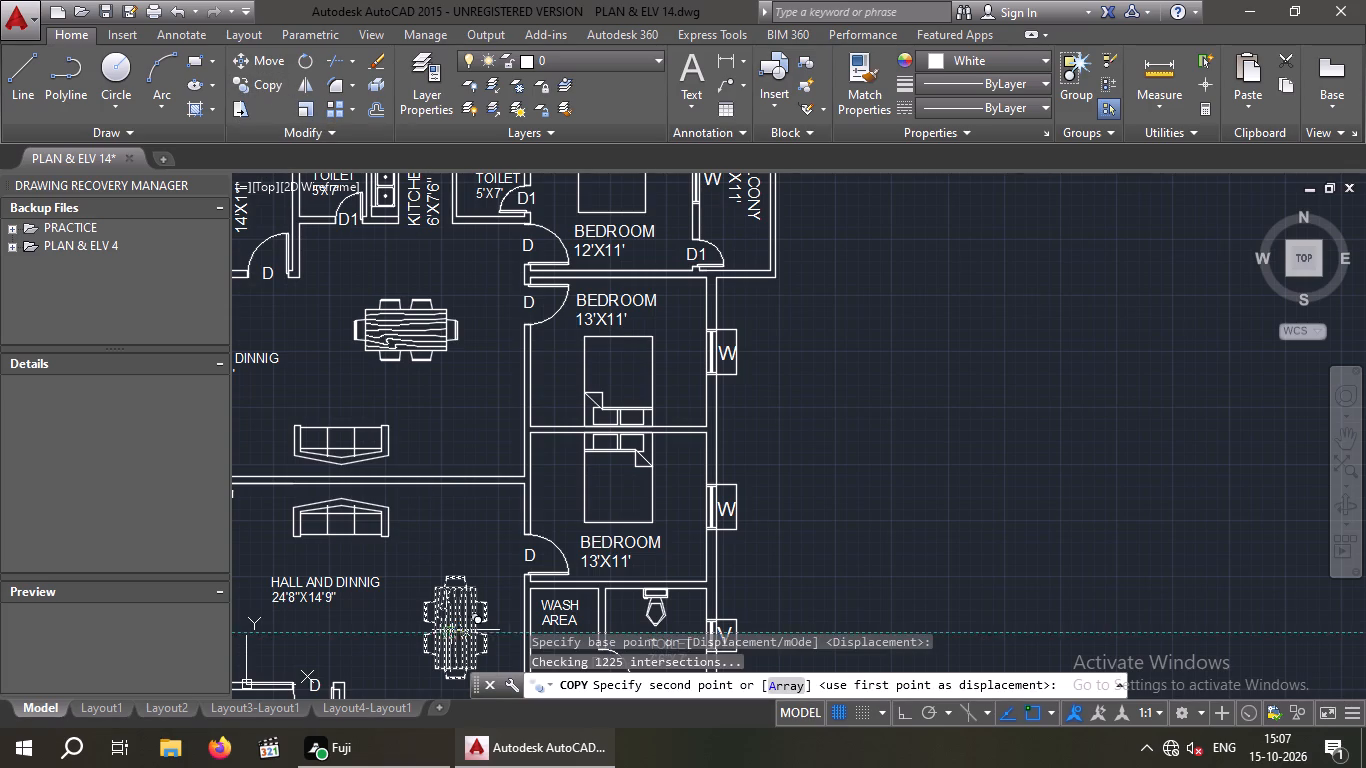
scroll(769, 482, "down", 4)
middle_click_drag(691, 510, 326, 611)
scroll(806, 514, "up", 3)
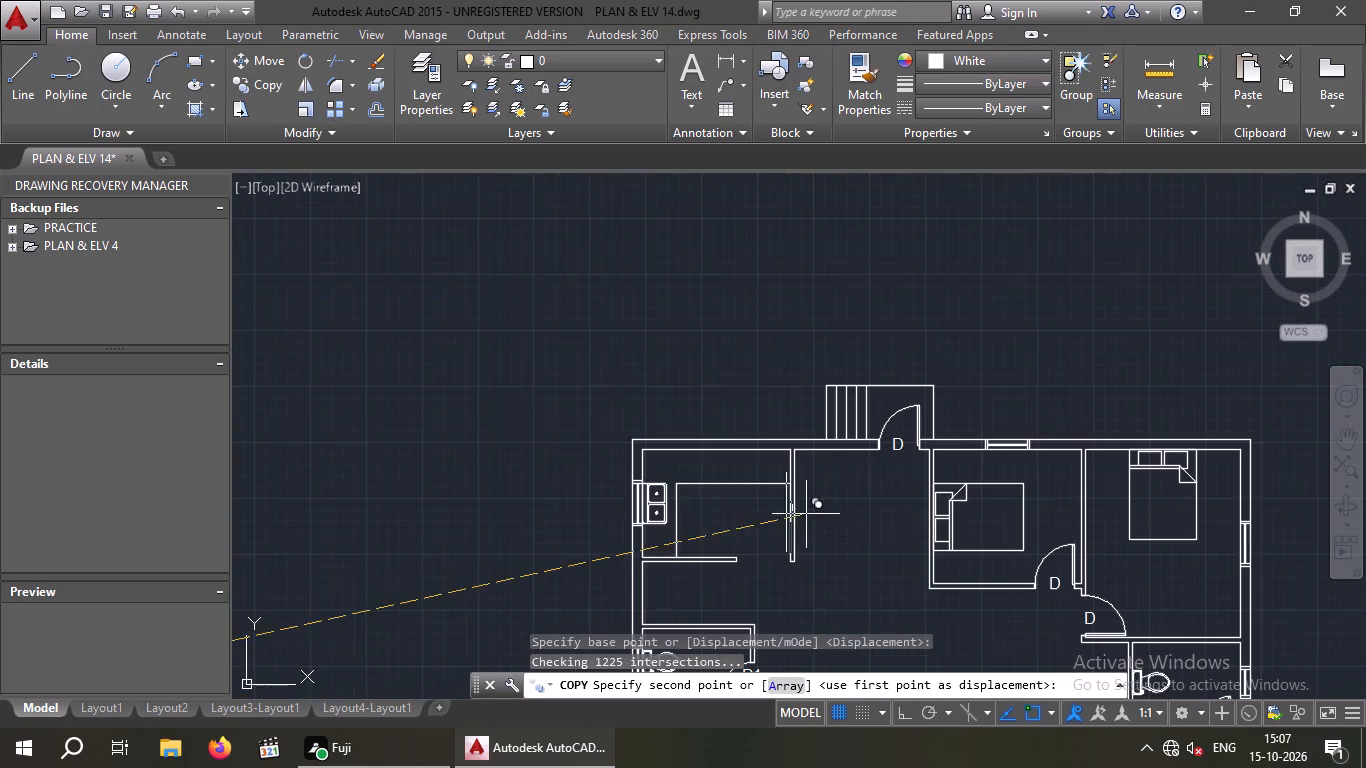
scroll(847, 515, "up", 1)
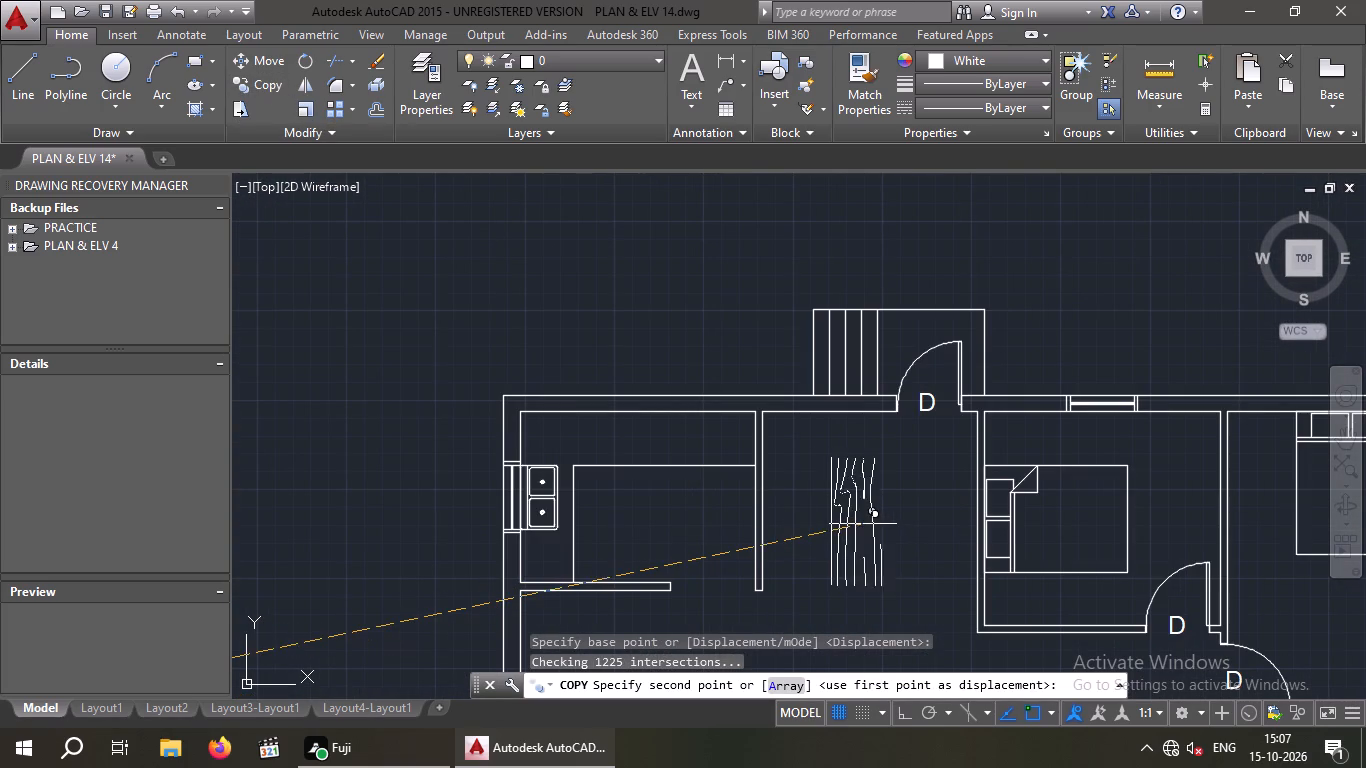
middle_click_drag(837, 534, 798, 438)
scroll(794, 423, "up", 1)
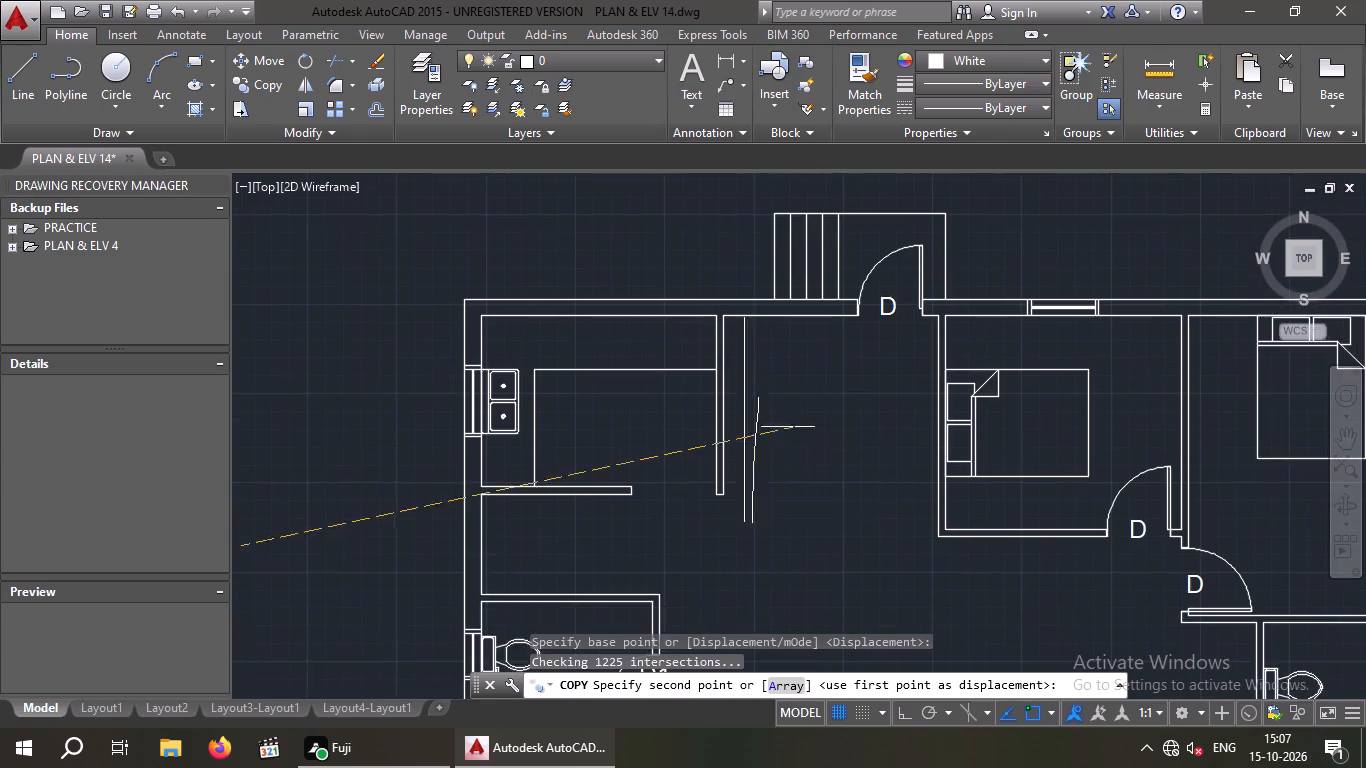
middle_click_drag(834, 514, 774, 436)
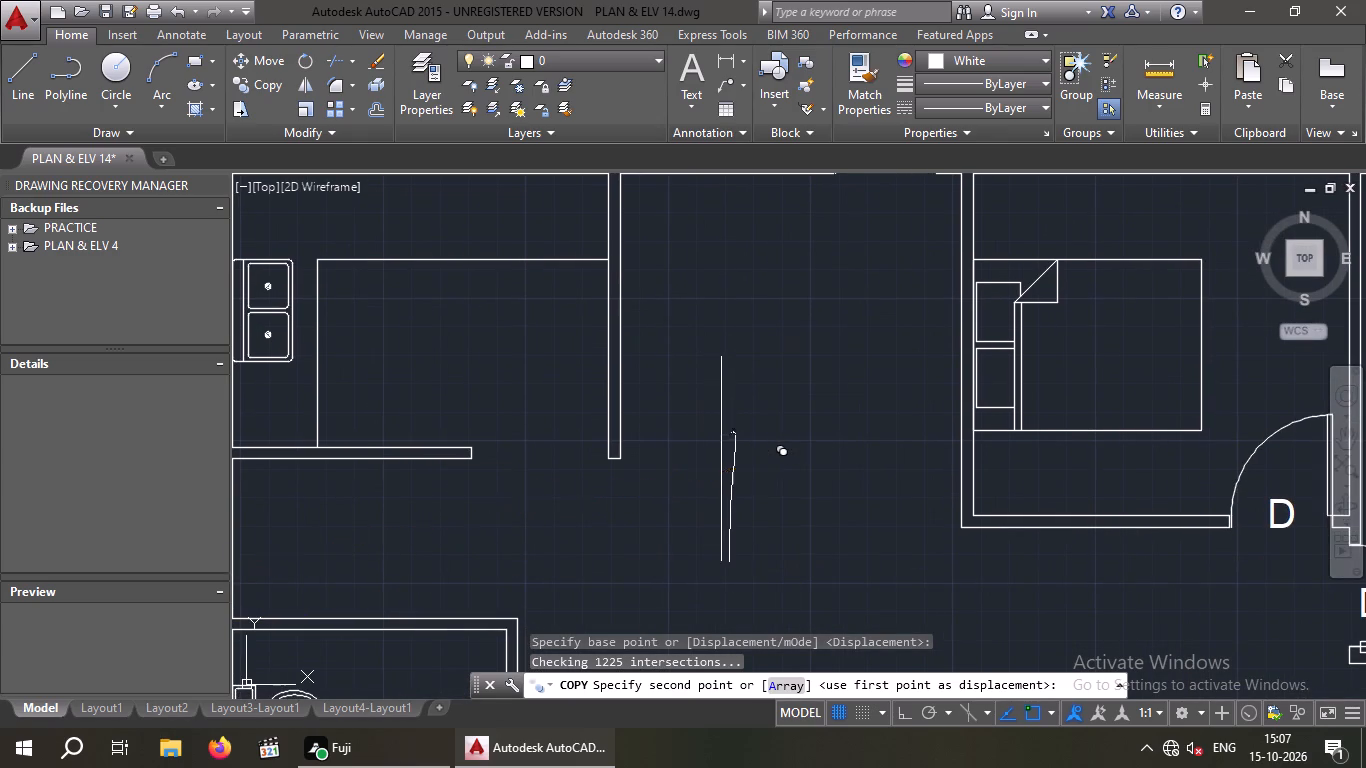
middle_click_drag(759, 492, 747, 420)
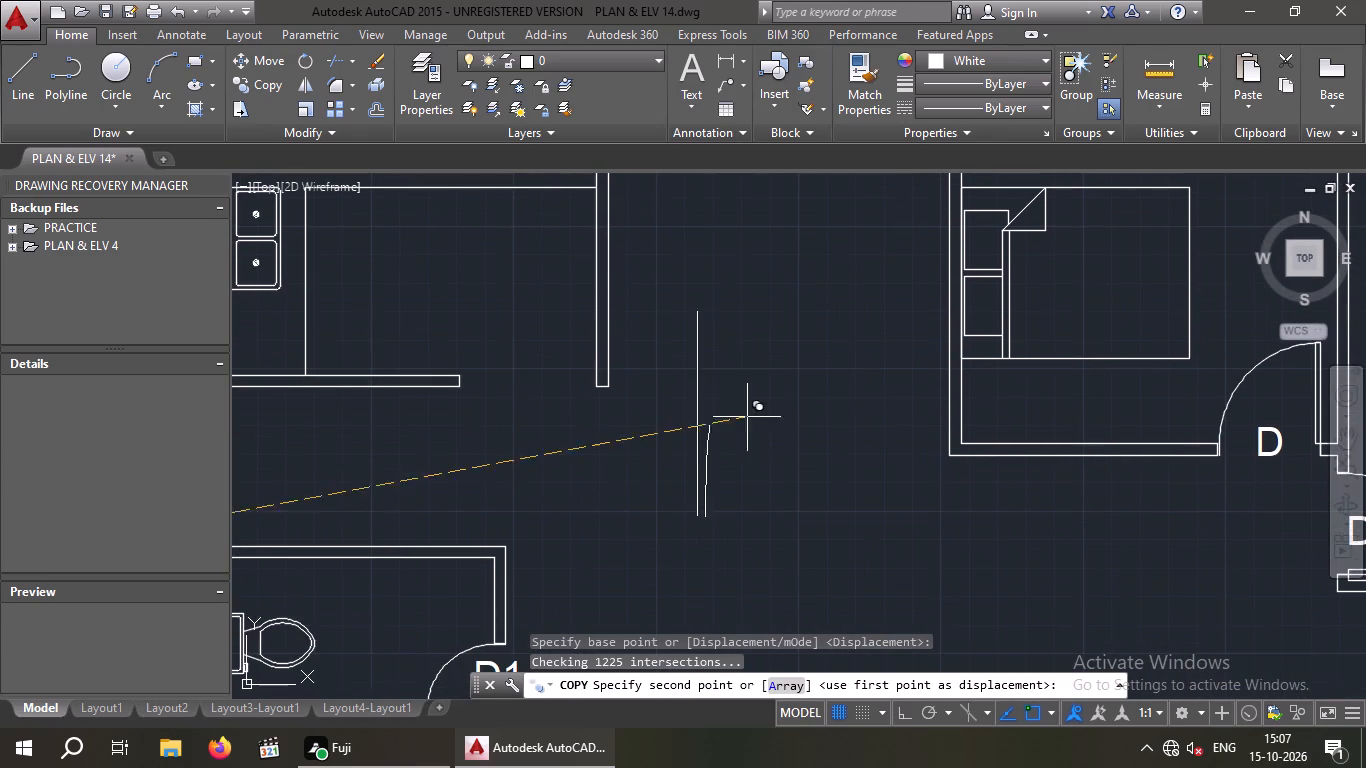
middle_click_drag(753, 468, 738, 409)
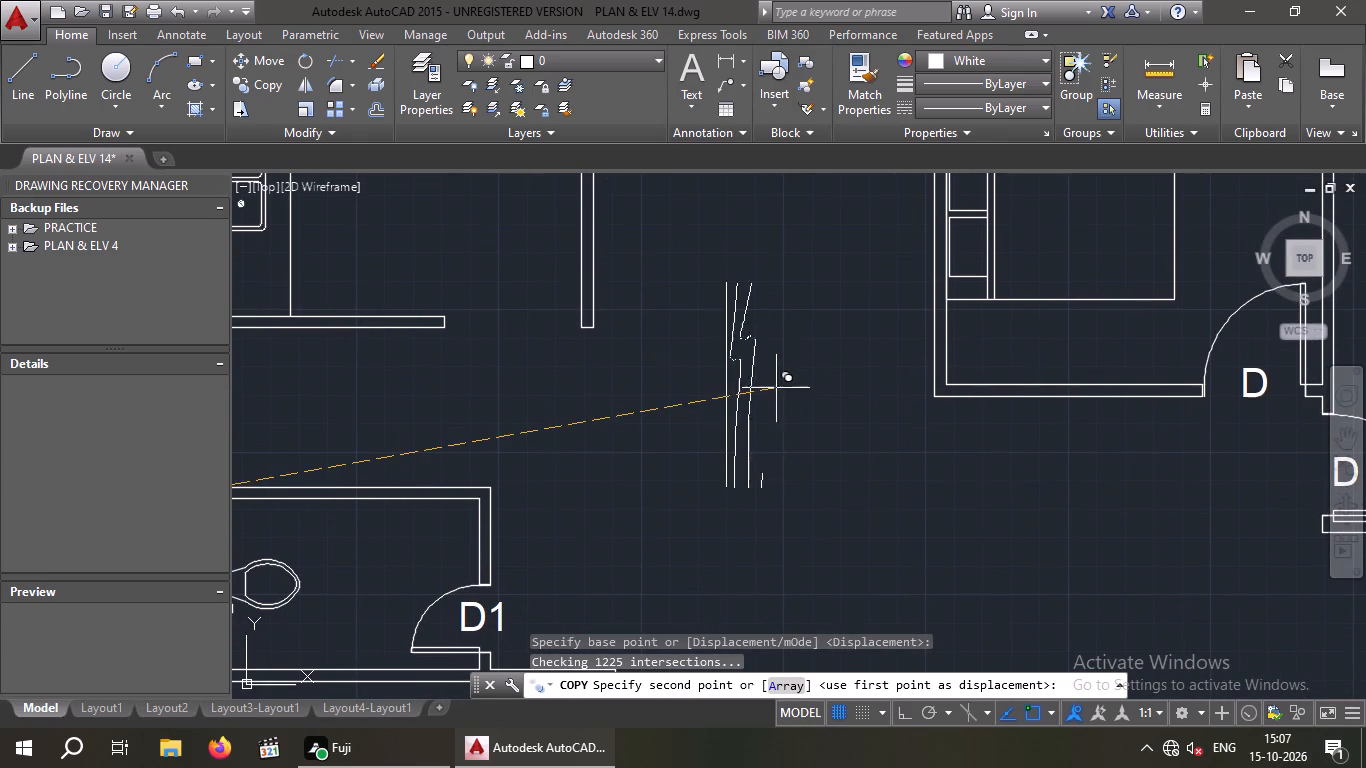
middle_click_drag(774, 372, 724, 489)
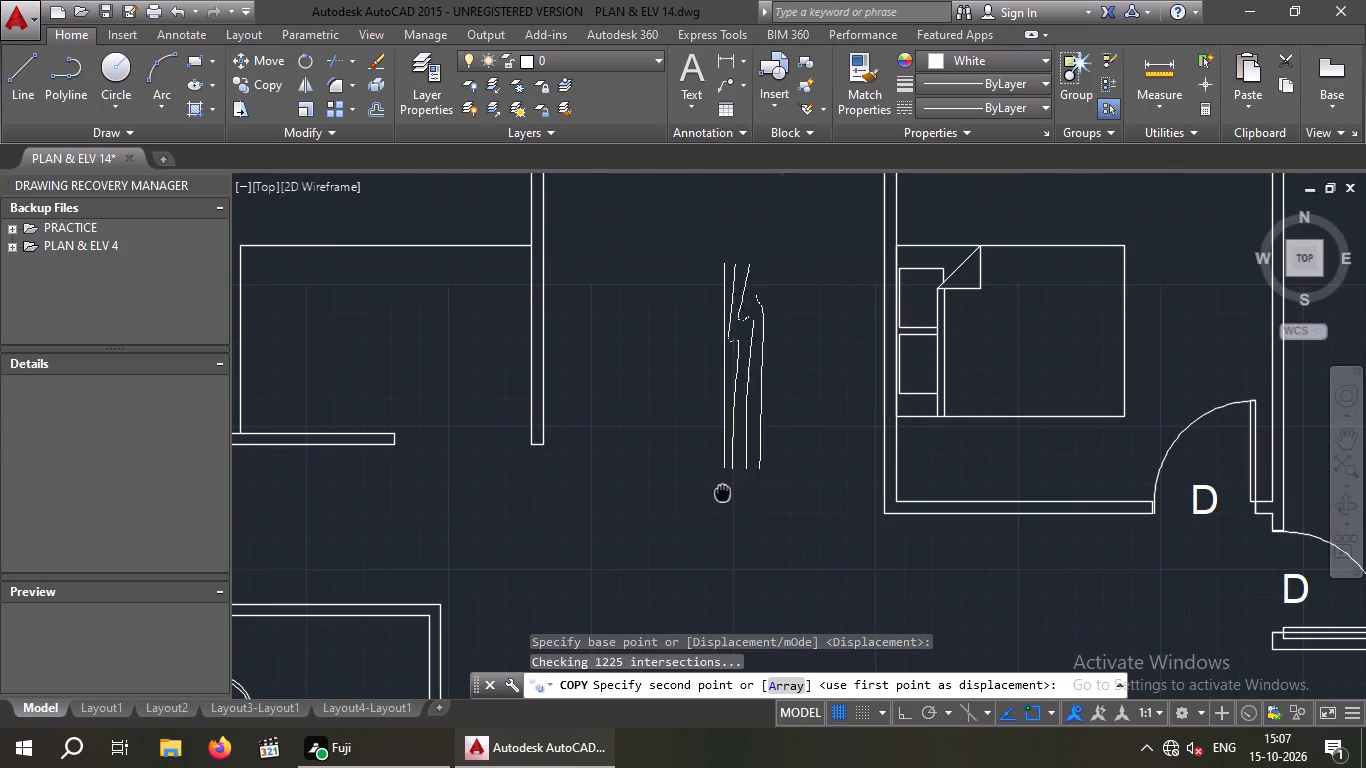
left_click(718, 450)
scroll(731, 455, "down", 3)
key("Escape")
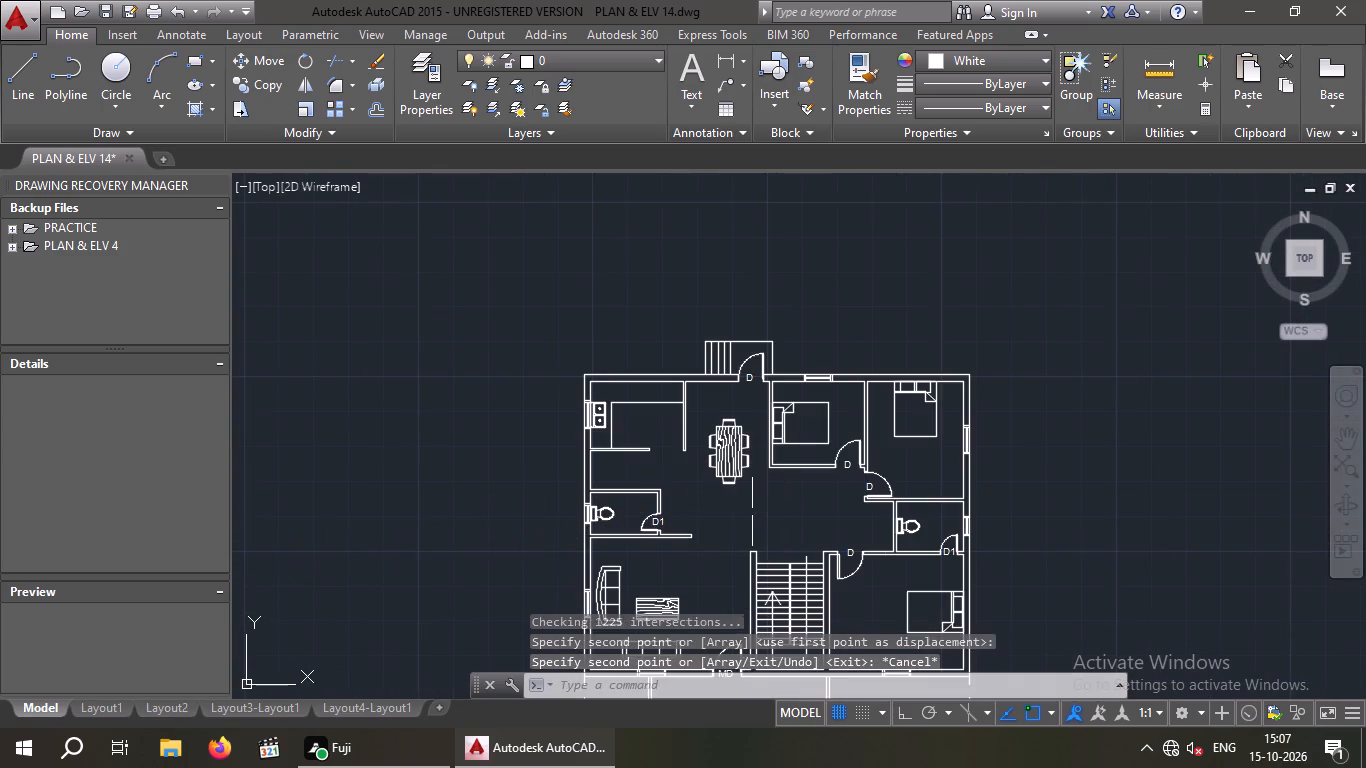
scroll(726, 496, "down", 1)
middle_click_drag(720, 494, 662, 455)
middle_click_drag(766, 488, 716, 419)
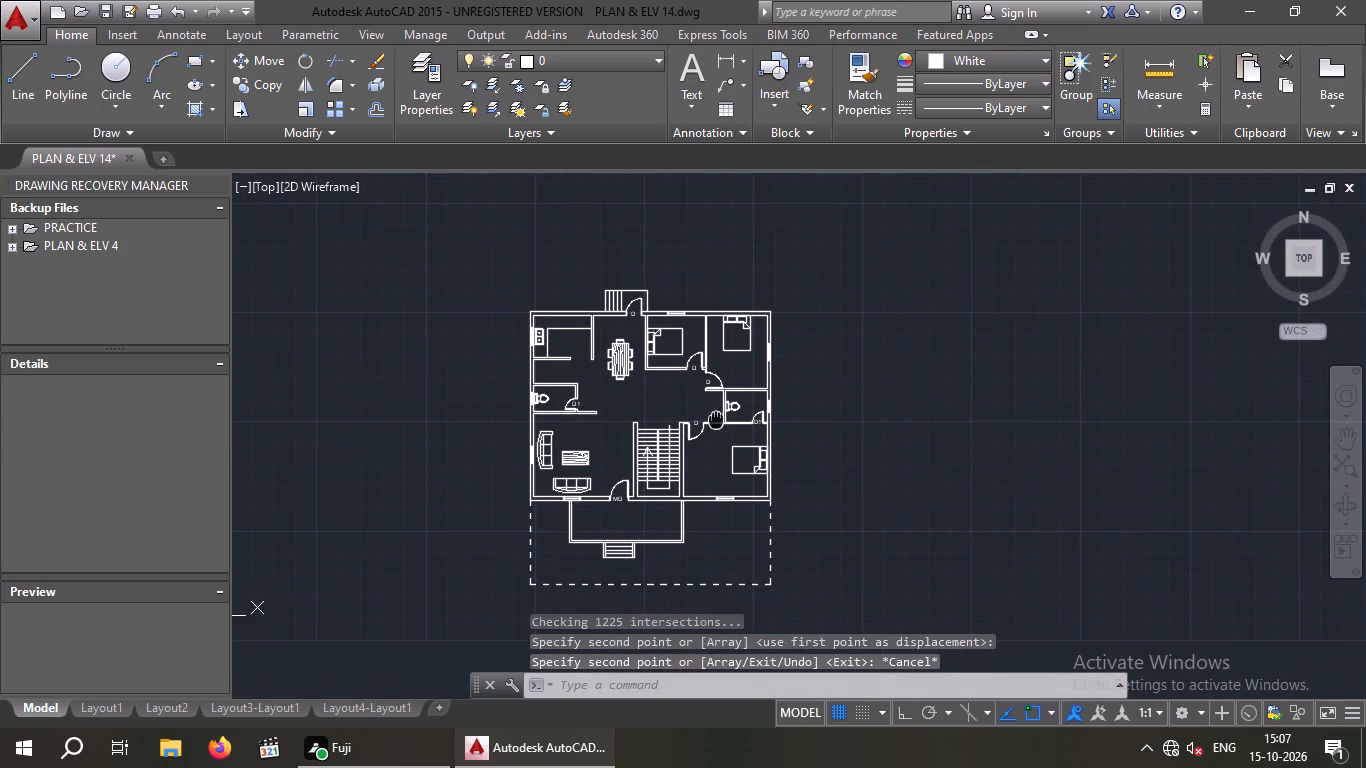
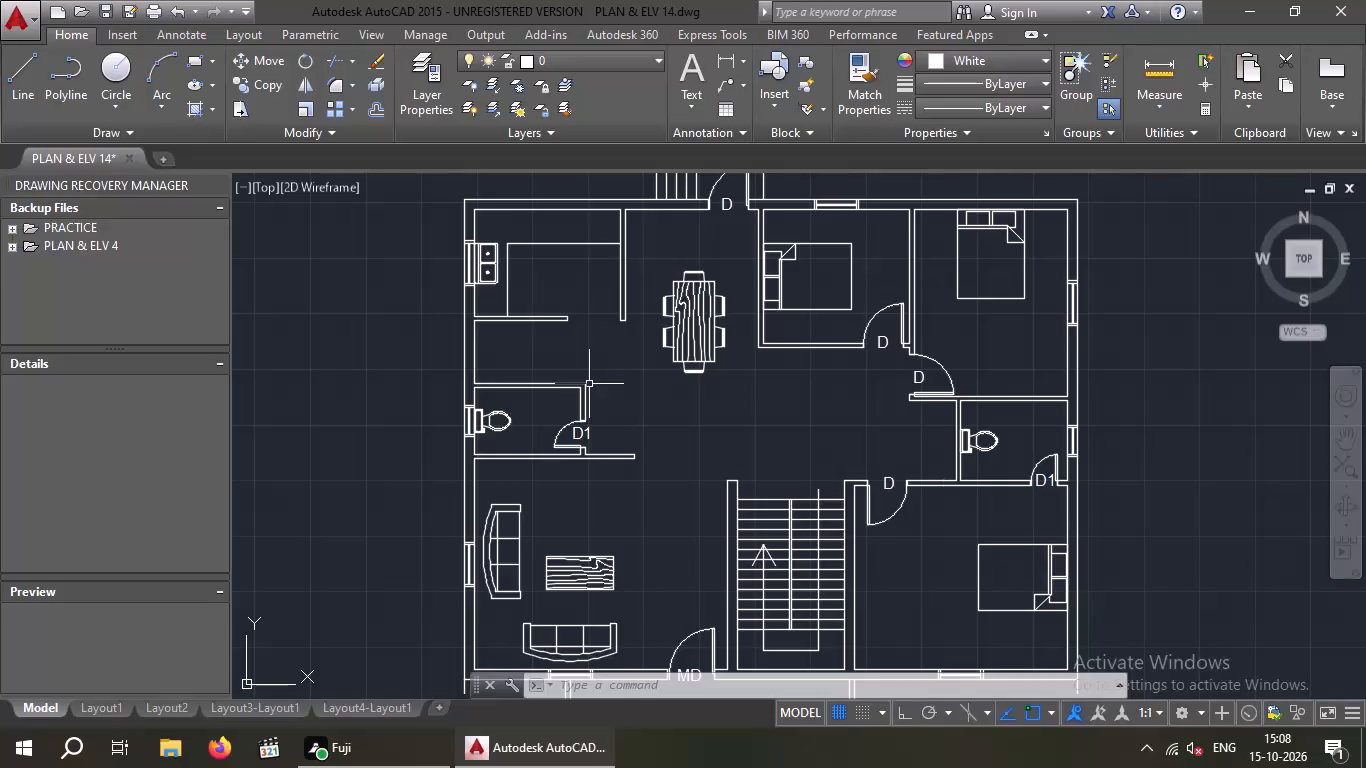
Copy a W window label from the reference plan's right-hand bedroom window to the empty space left of the house plan.
middle_click_drag(723, 420, 678, 314)
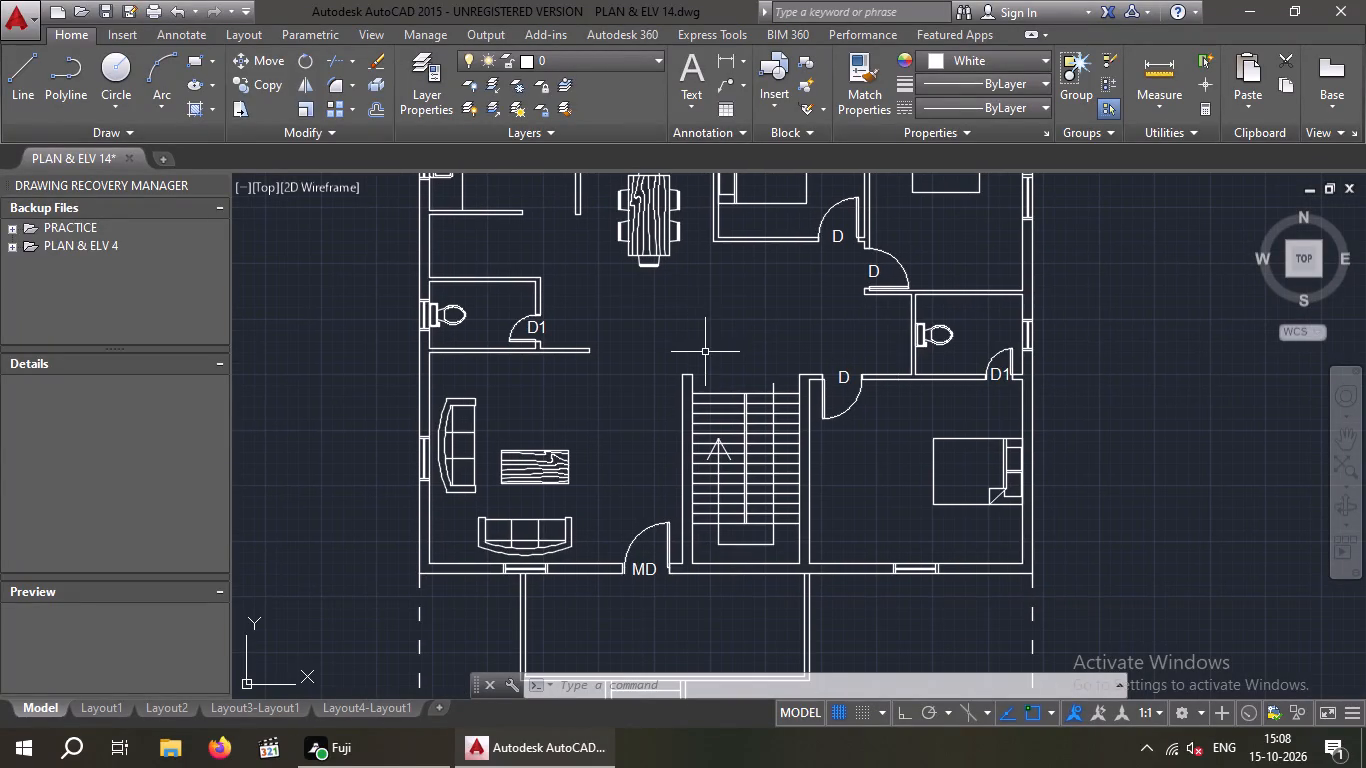
middle_click_drag(659, 366, 645, 355)
scroll(645, 351, "down", 1)
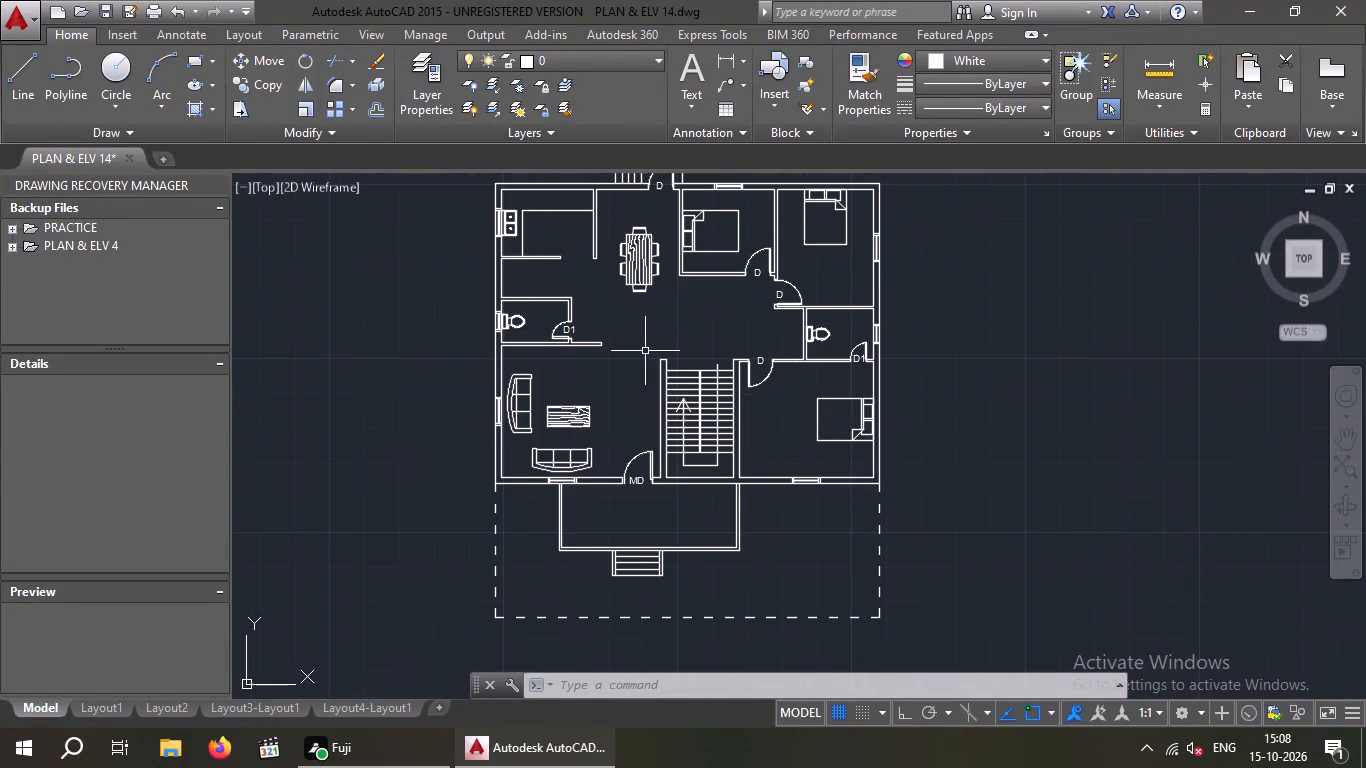
middle_click_drag(644, 350, 576, 354)
key("Escape")
key("Escape")
middle_click_drag(545, 365, 645, 305)
scroll(656, 301, "down", 2)
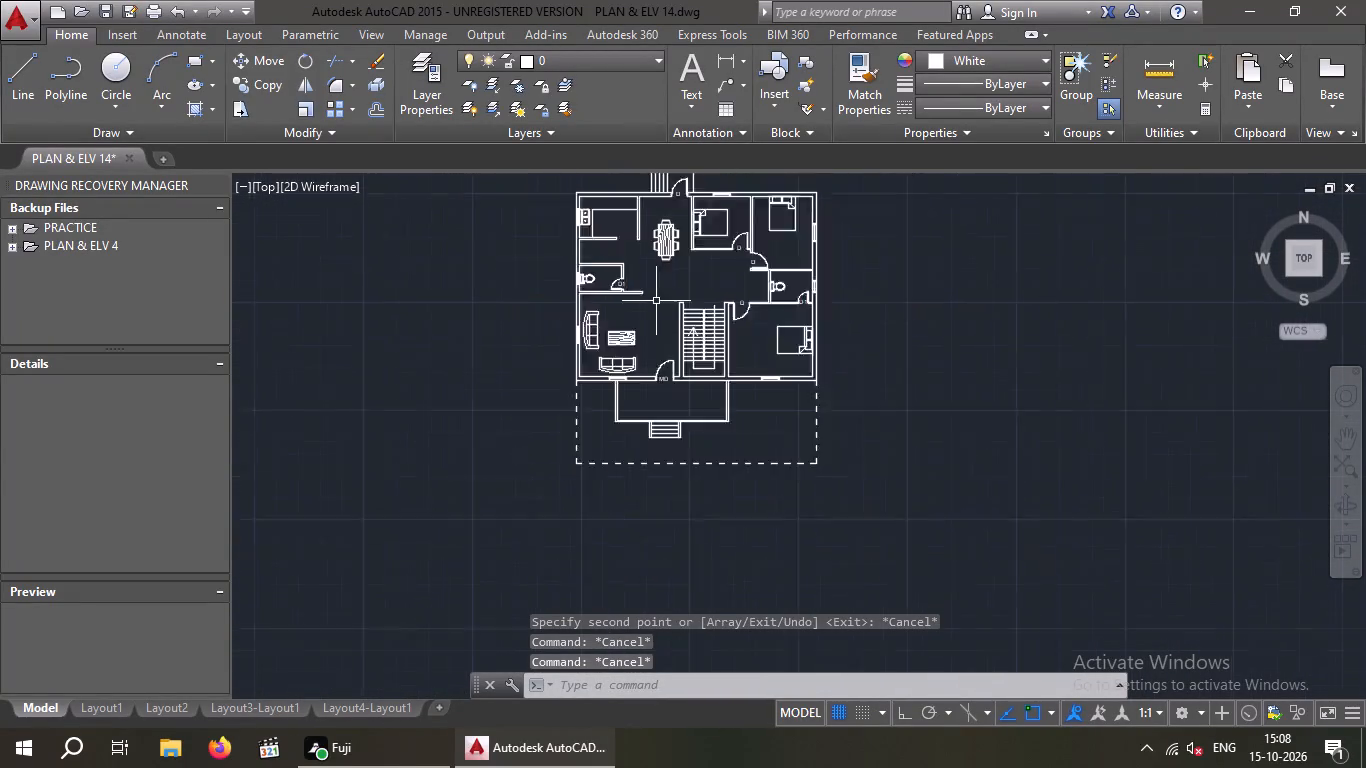
middle_click_drag(272, 338, 526, 339)
scroll(510, 310, "up", 2)
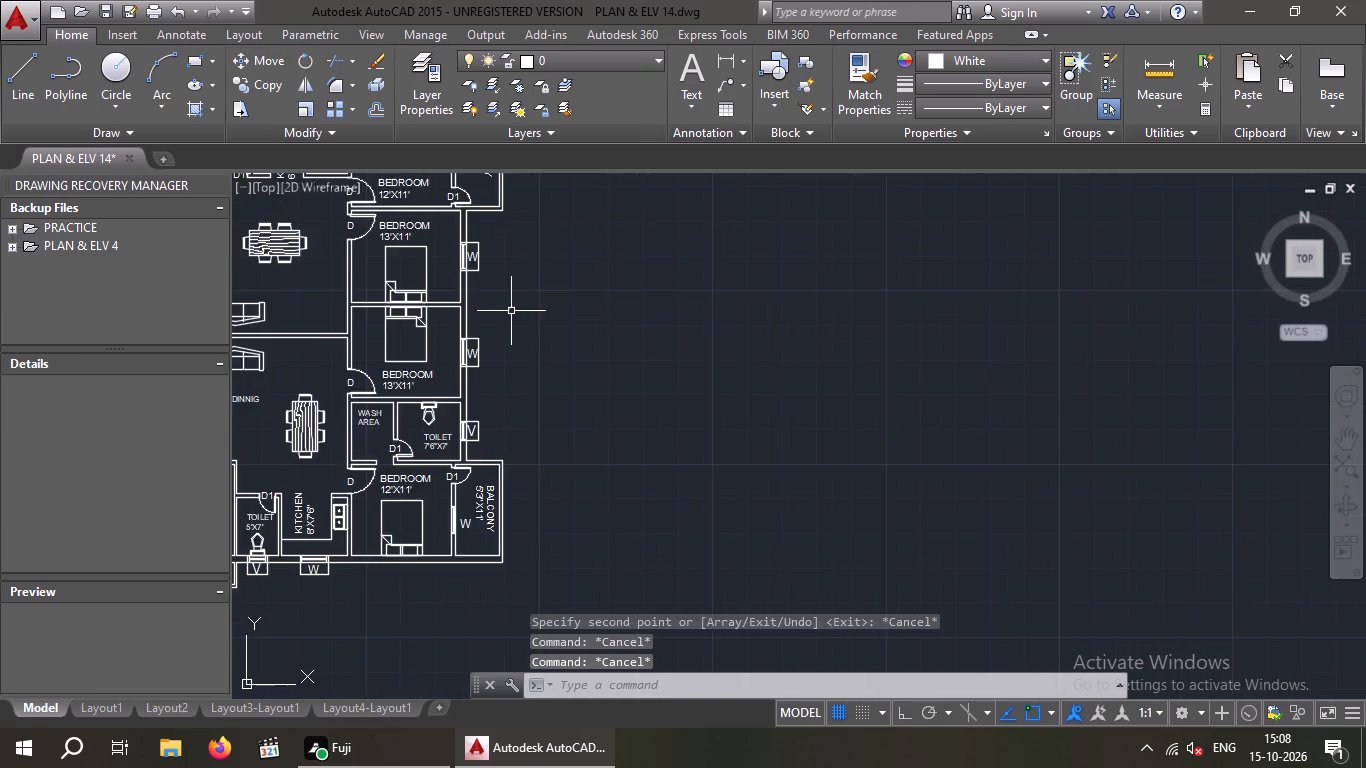
middle_click_drag(521, 318, 630, 338)
scroll(577, 378, "up", 3)
left_click(585, 376)
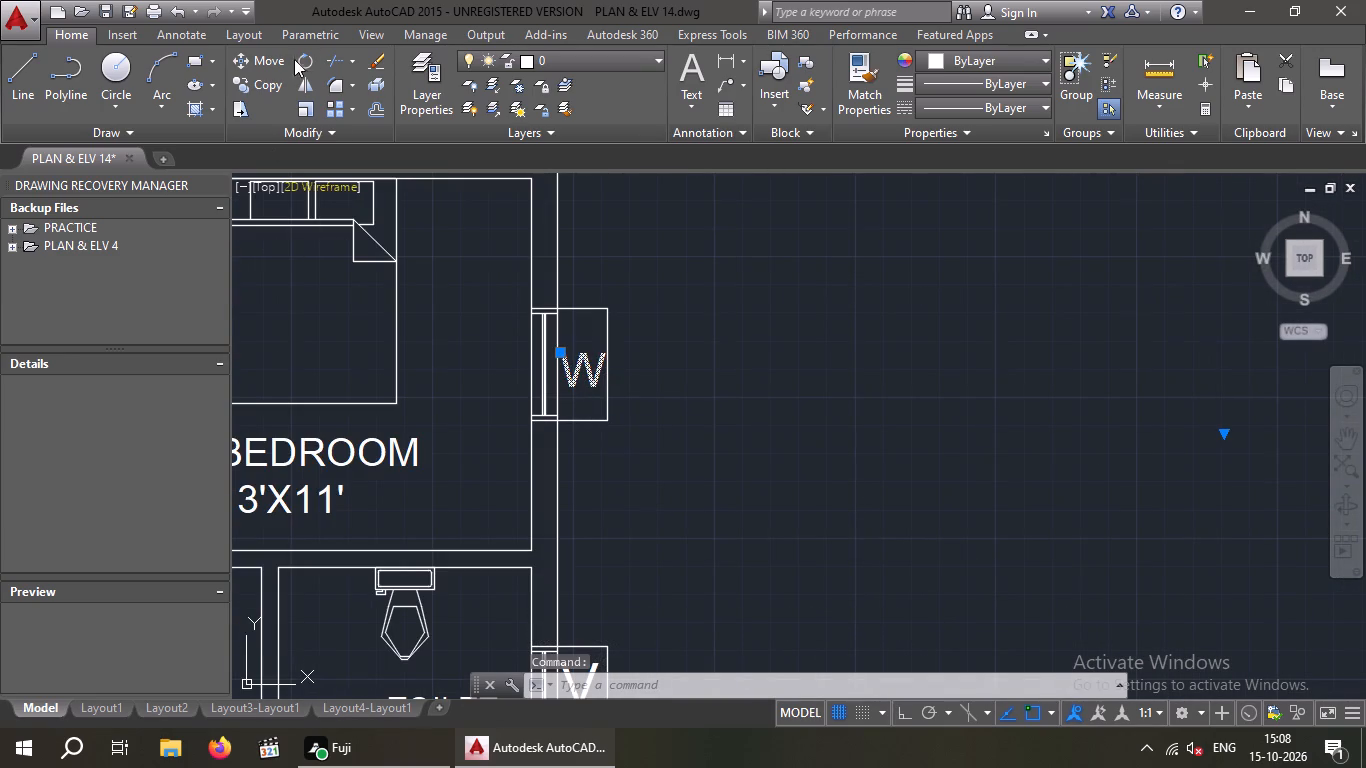
left_click(270, 86)
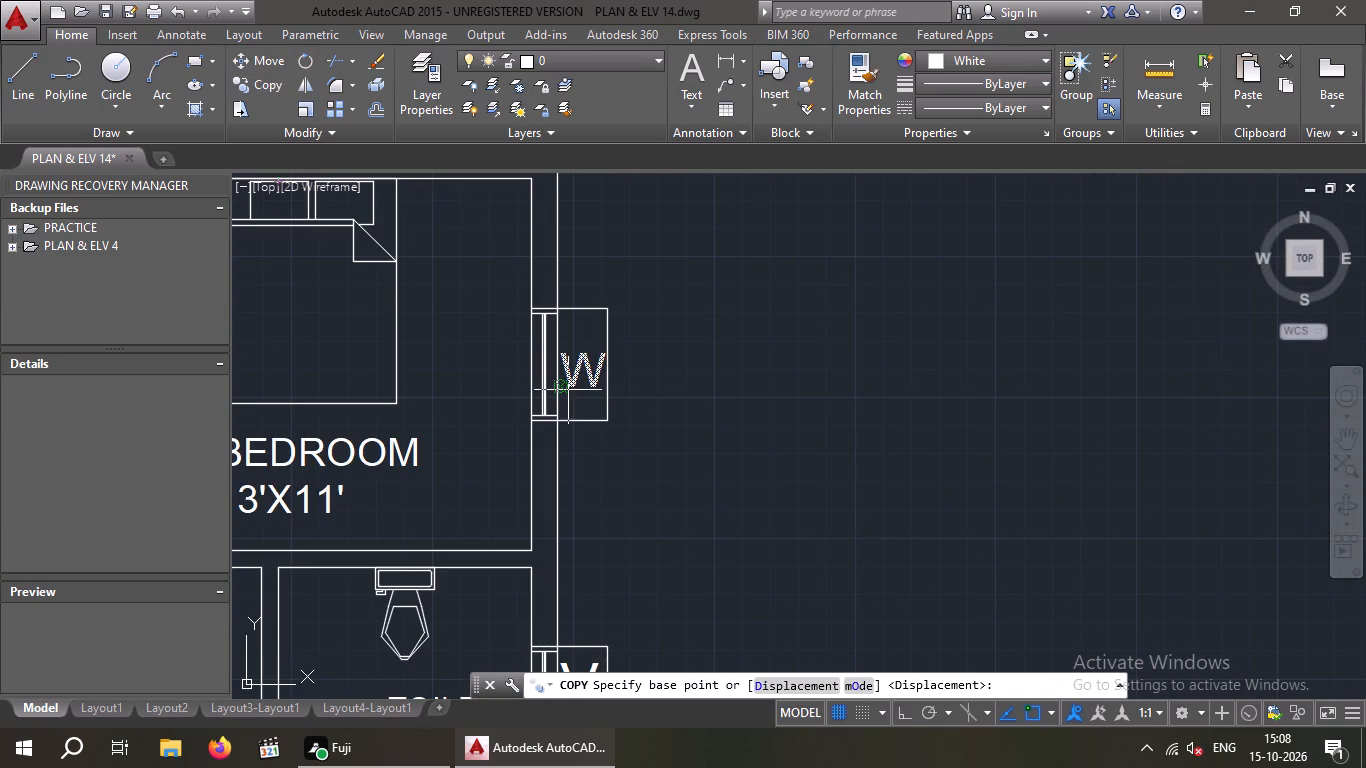
left_click(570, 389)
scroll(607, 362, "down", 3)
scroll(717, 341, "down", 2)
middle_click_drag(719, 338, 320, 474)
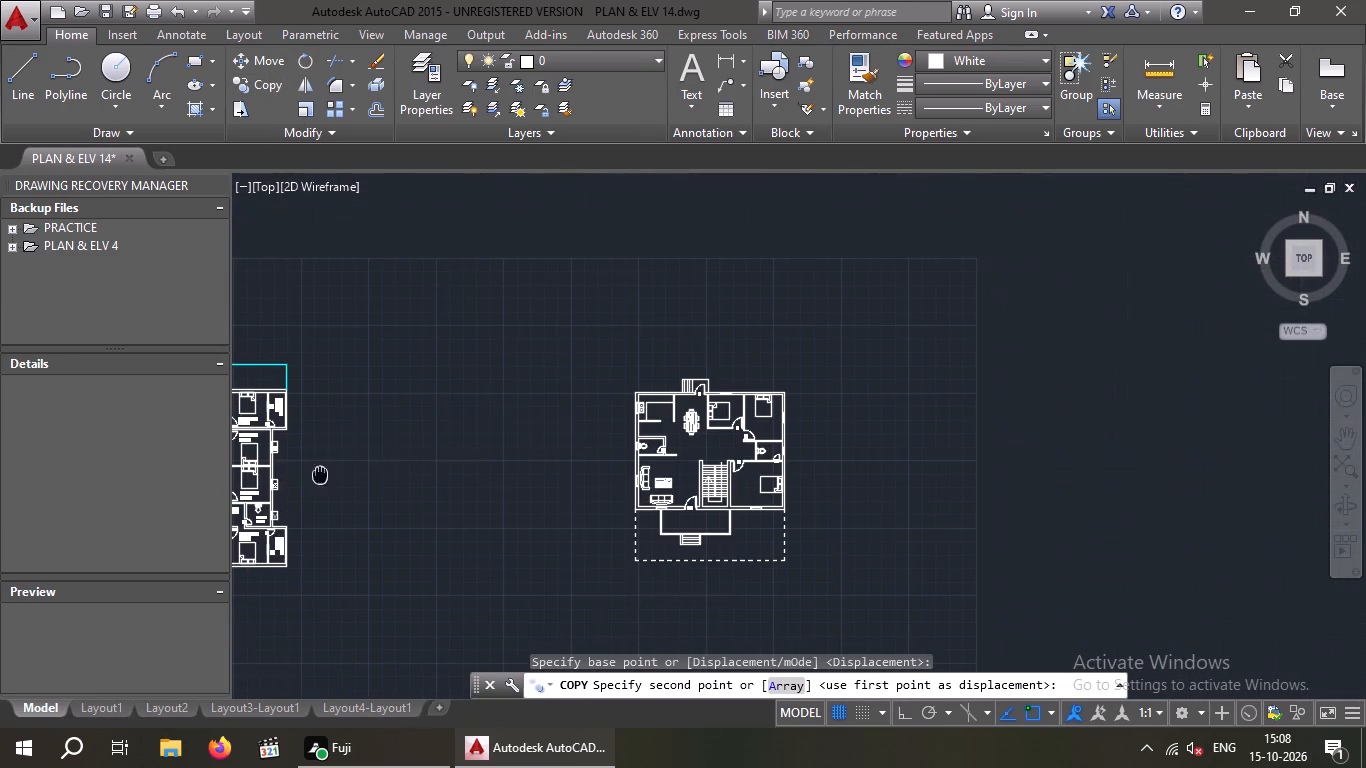
right_click_drag(551, 438, 561, 438)
right_click(569, 434)
right_click(584, 427)
scroll(593, 425, "up", 3)
left_click(512, 433)
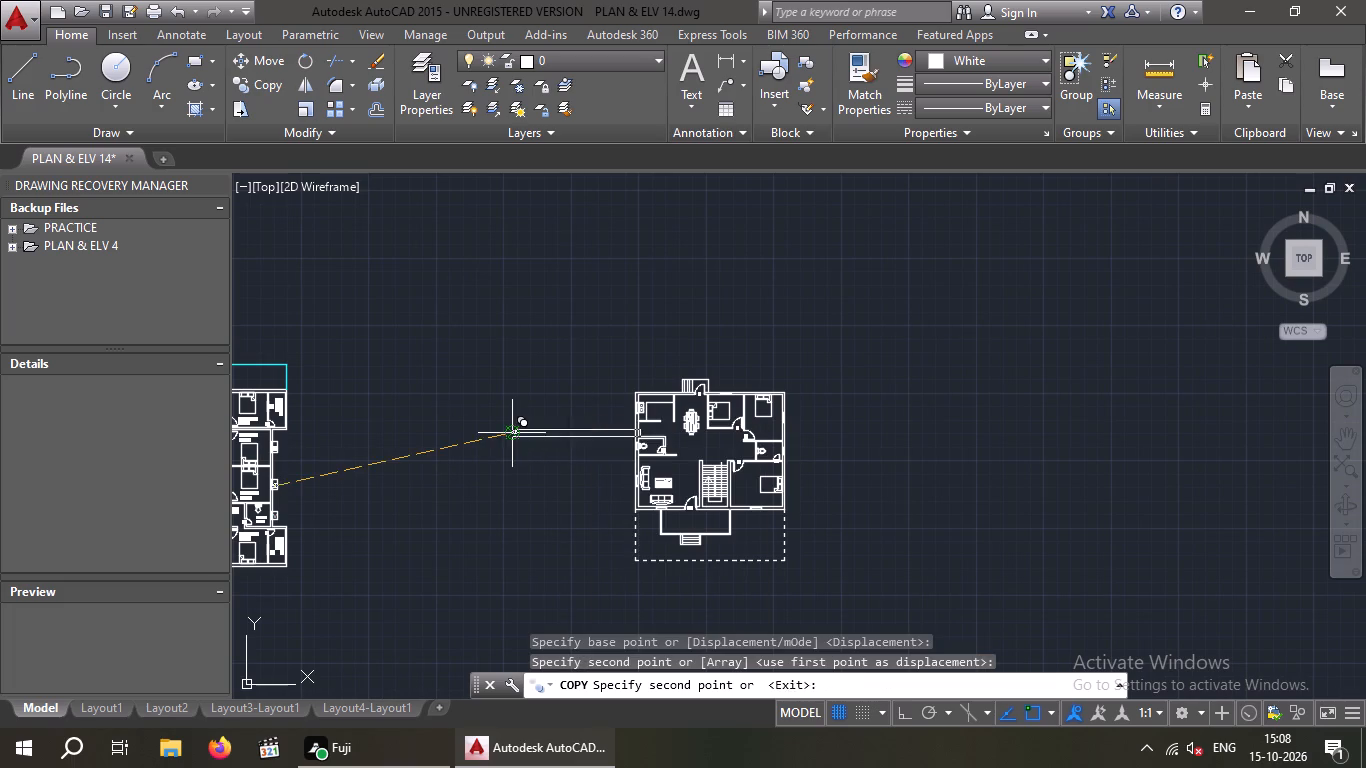
scroll(554, 429, "up", 2)
key("Escape")
Copy the loose W label to the outside of the house plan's kitchen window and the sofa room's left-wall window.
left_click_drag(514, 407, 461, 431)
left_click(409, 453)
left_click(266, 85)
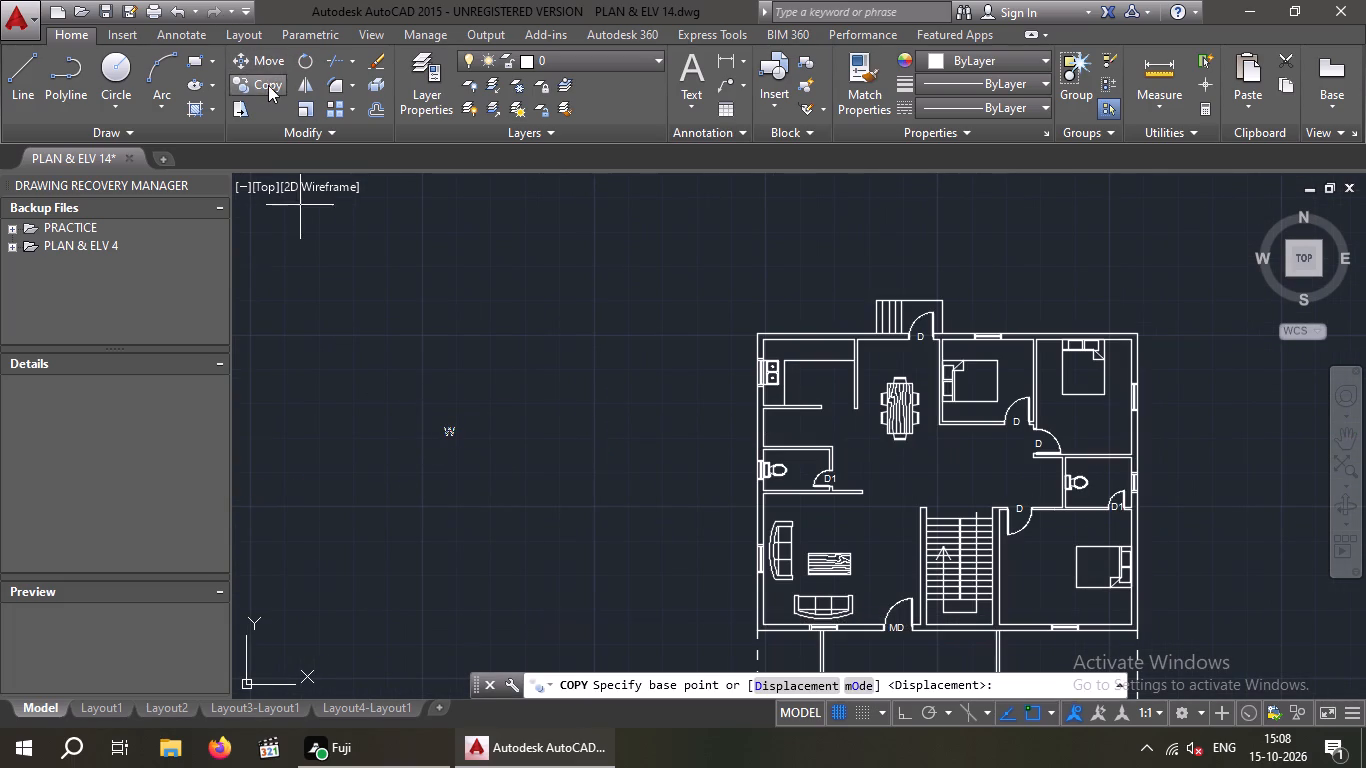
left_click(440, 439)
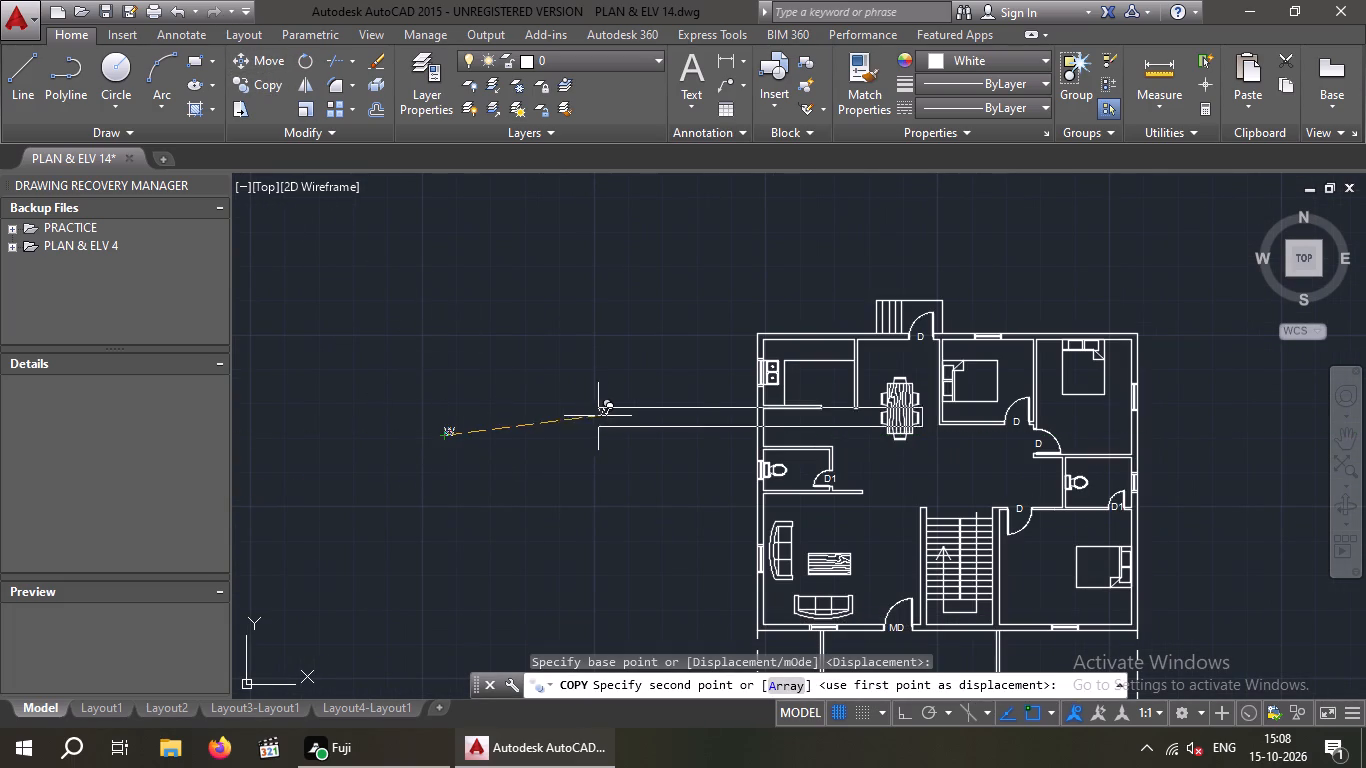
scroll(699, 394, "up", 3)
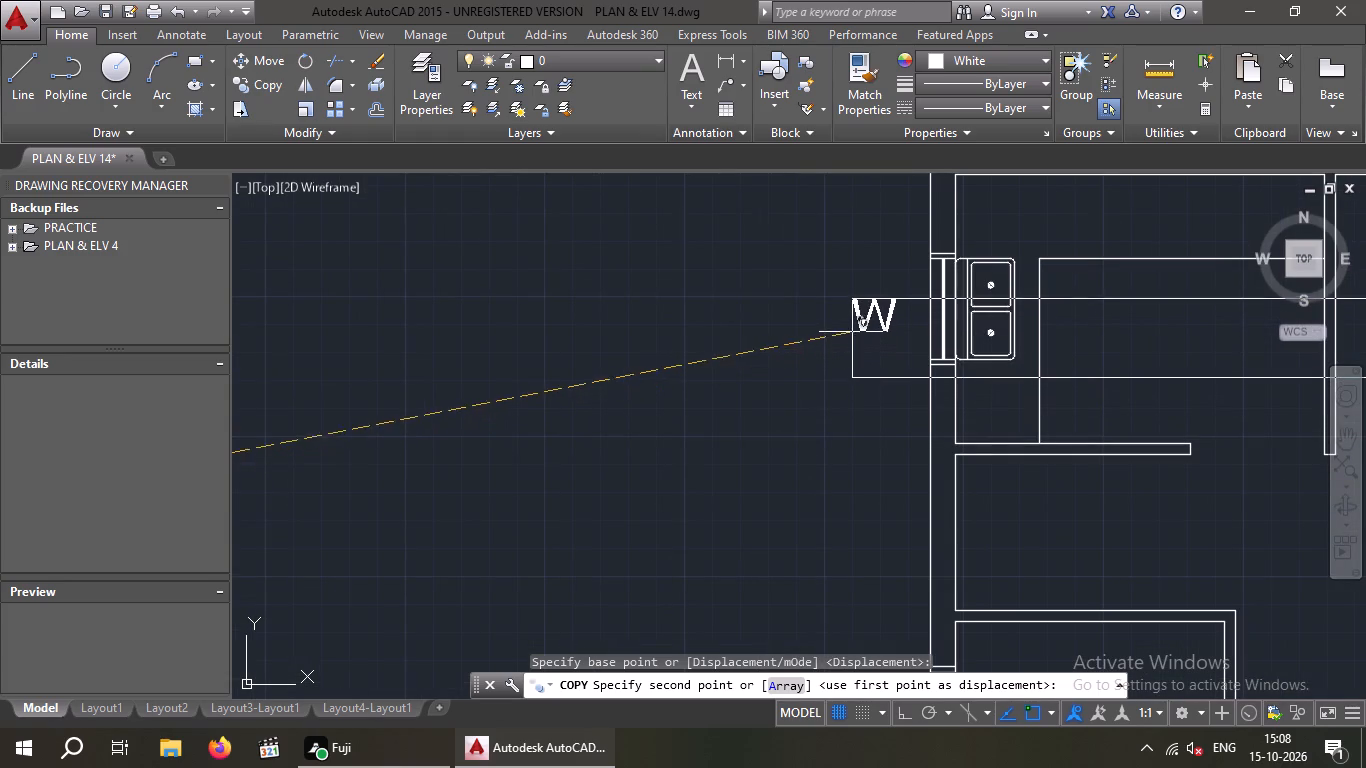
left_click(858, 331)
scroll(854, 339, "down", 2)
middle_click_drag(788, 434, 683, 356)
middle_click_drag(632, 324, 587, 302)
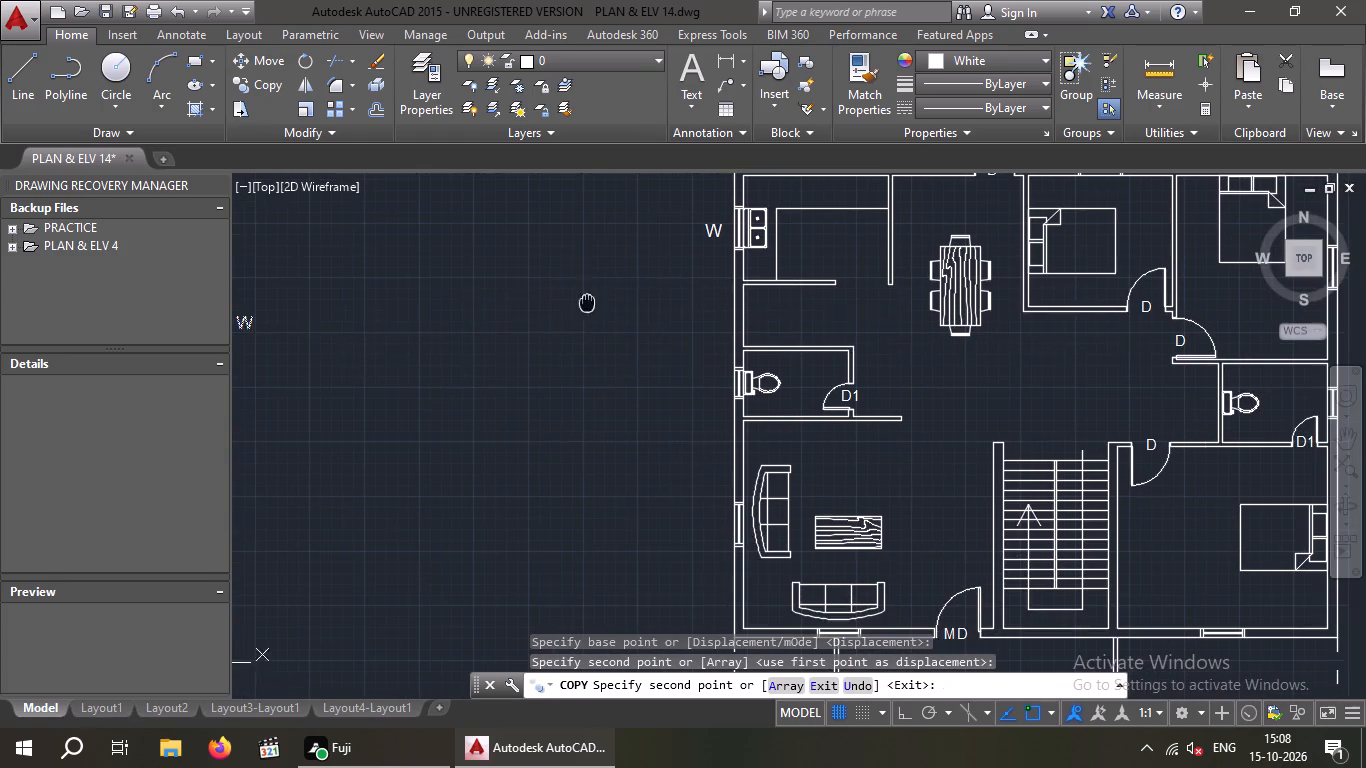
scroll(667, 542, "up", 2)
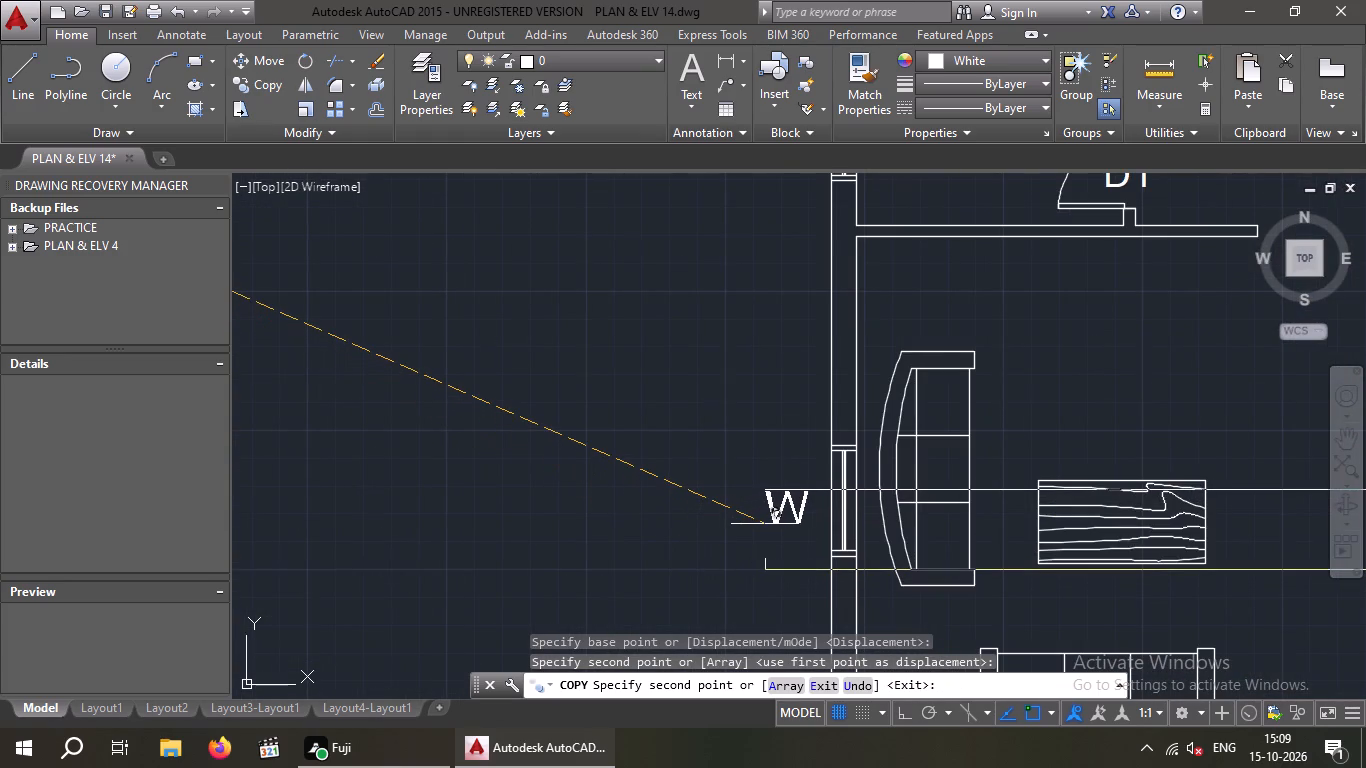
left_click(763, 530)
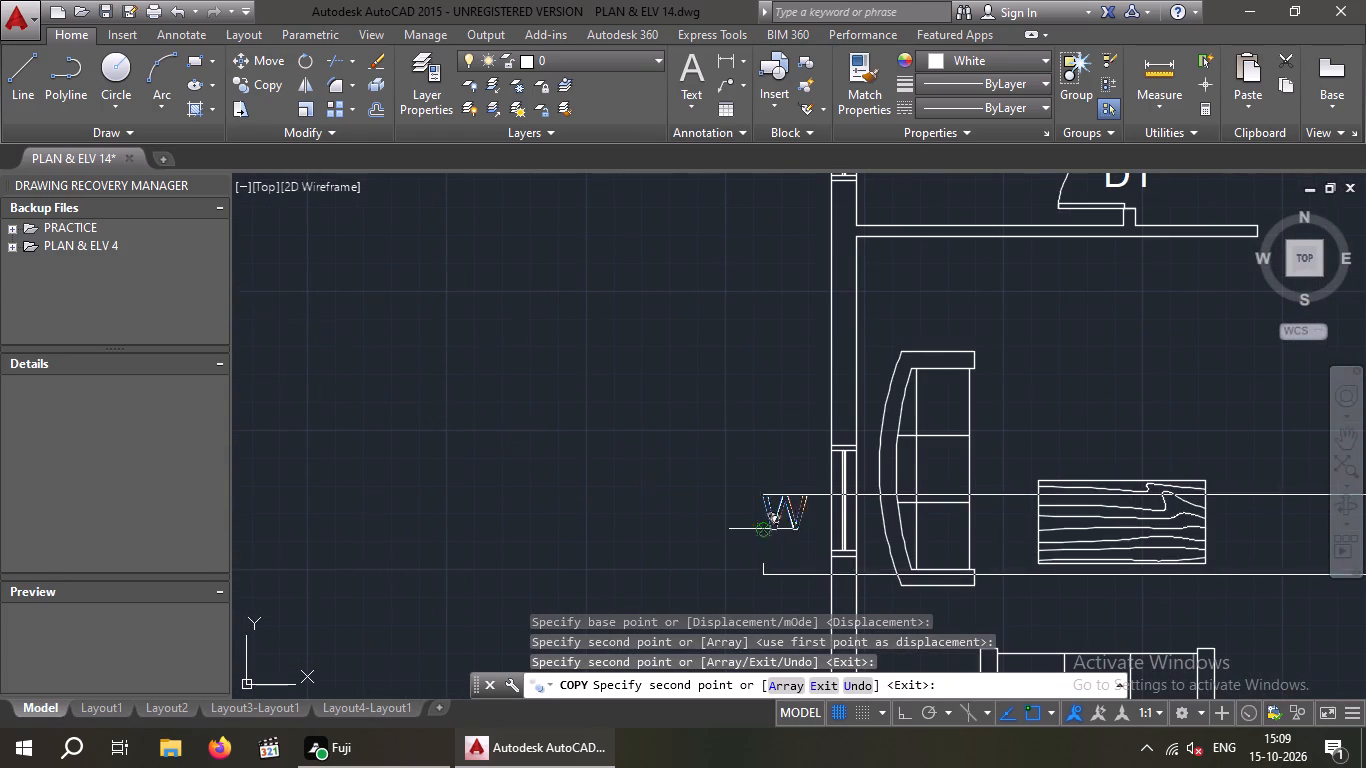
Place W label copies below the two front-wall windows, under the sofa room and the lower-right bedroom.
scroll(718, 496, "down", 3)
middle_click_drag(659, 543, 498, 352)
scroll(642, 407, "up", 3)
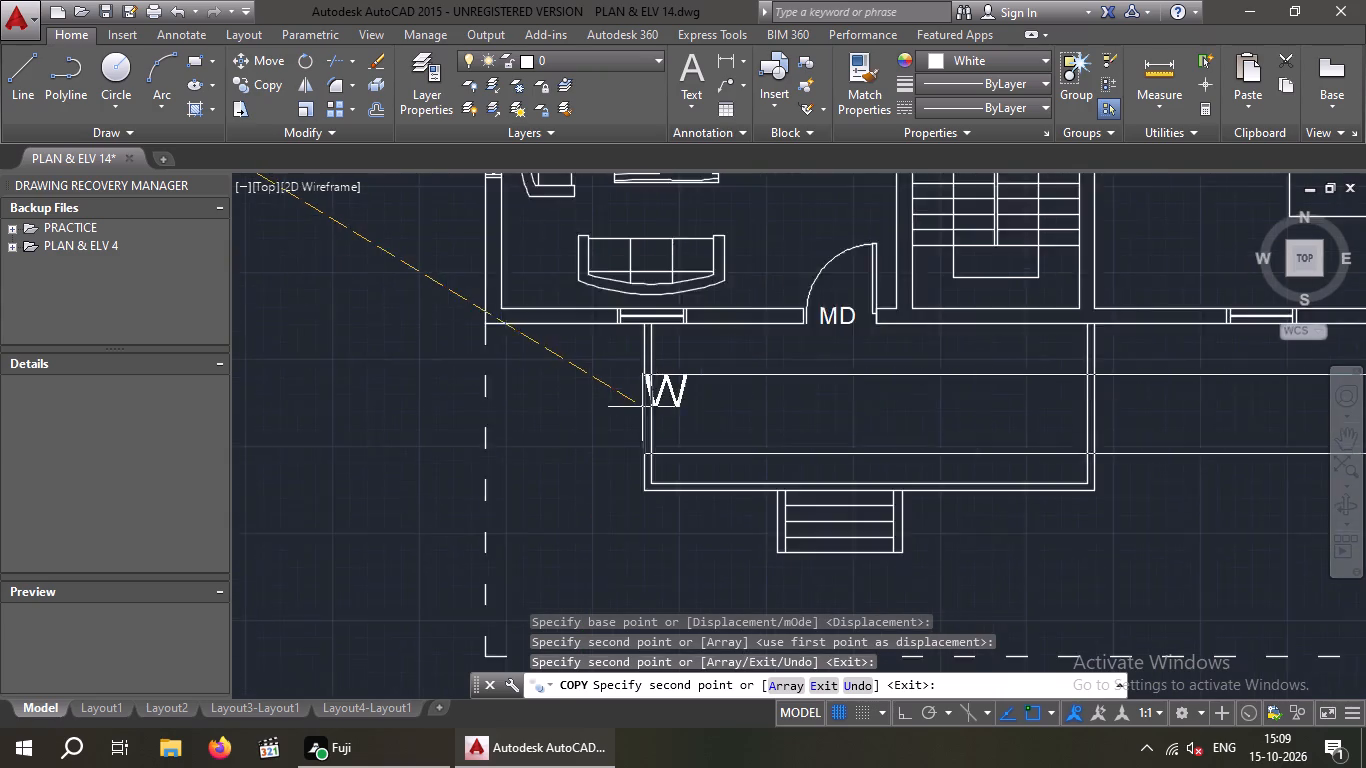
middle_click_drag(582, 398, 543, 483)
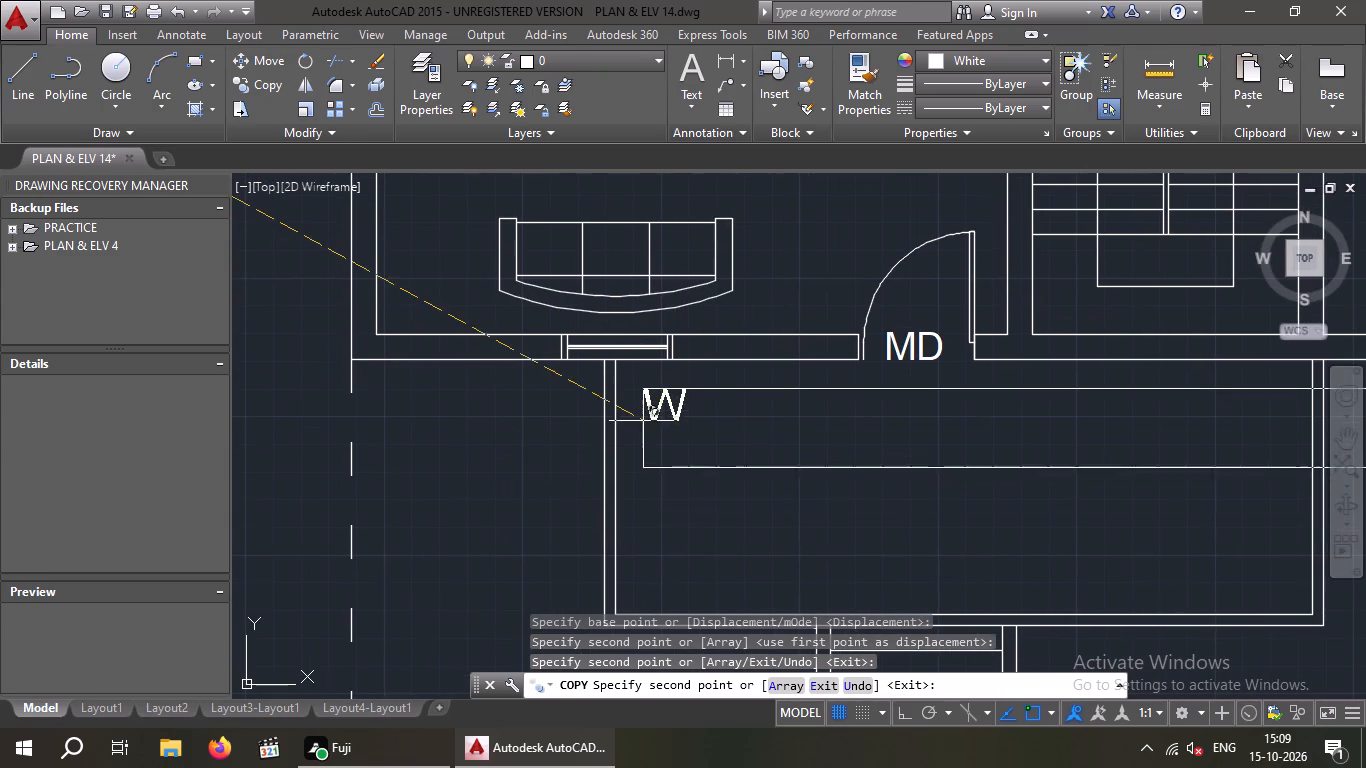
scroll(634, 420, "up", 1)
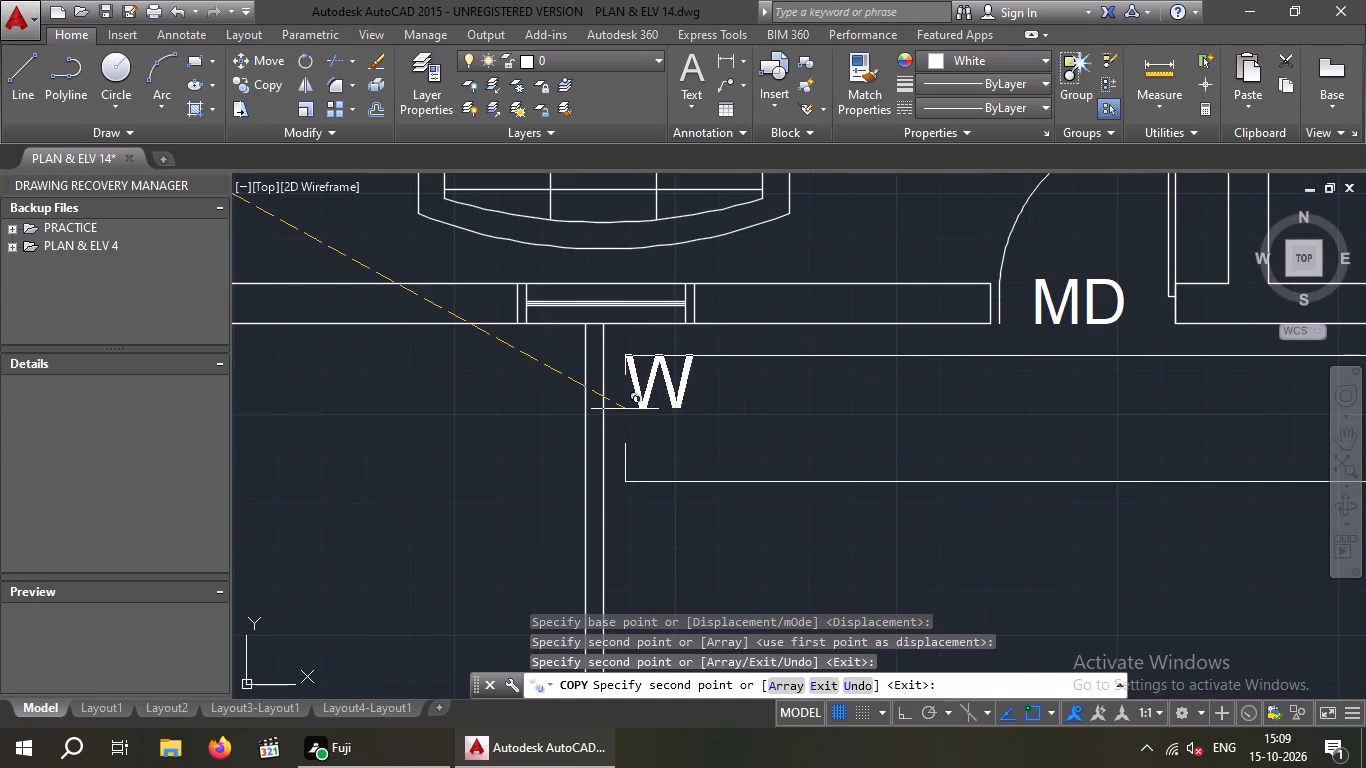
left_click(492, 405)
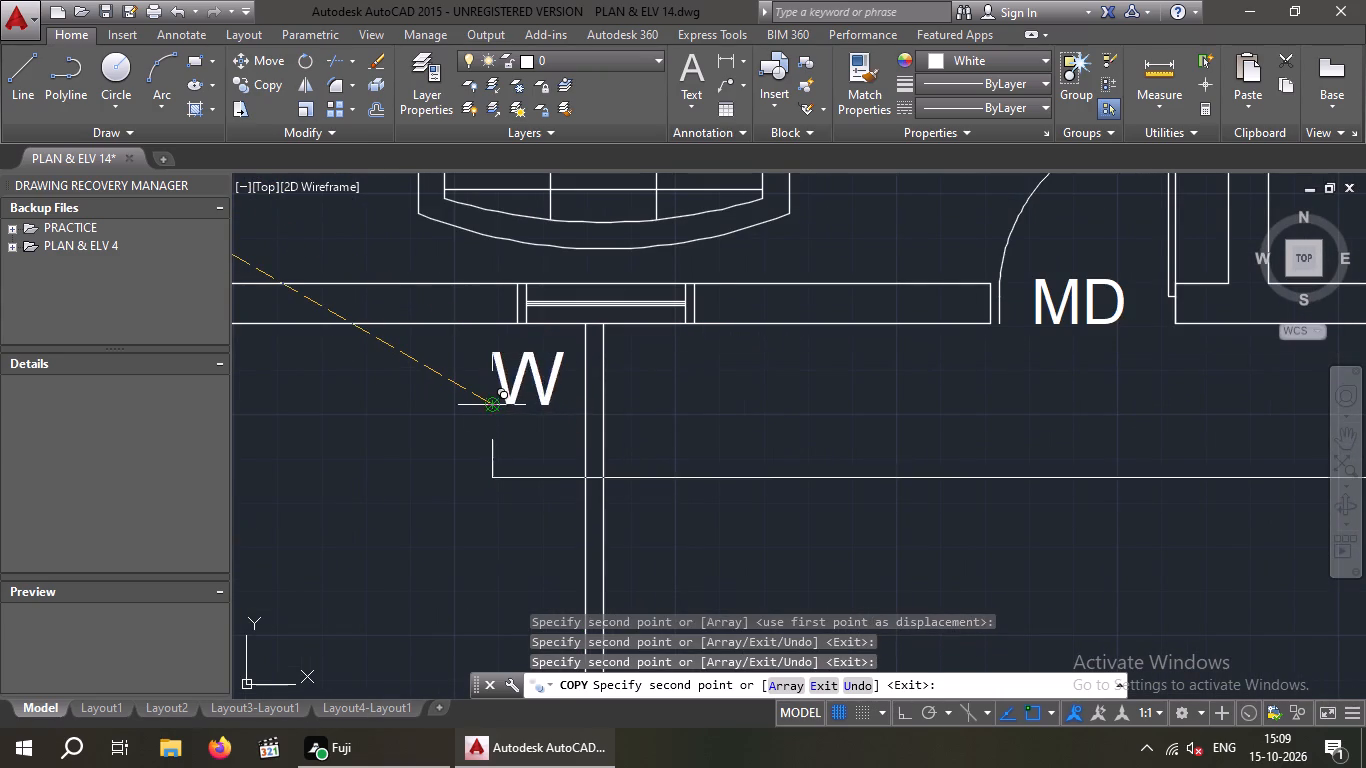
scroll(492, 404, "down", 2)
middle_click_drag(761, 431, 306, 433)
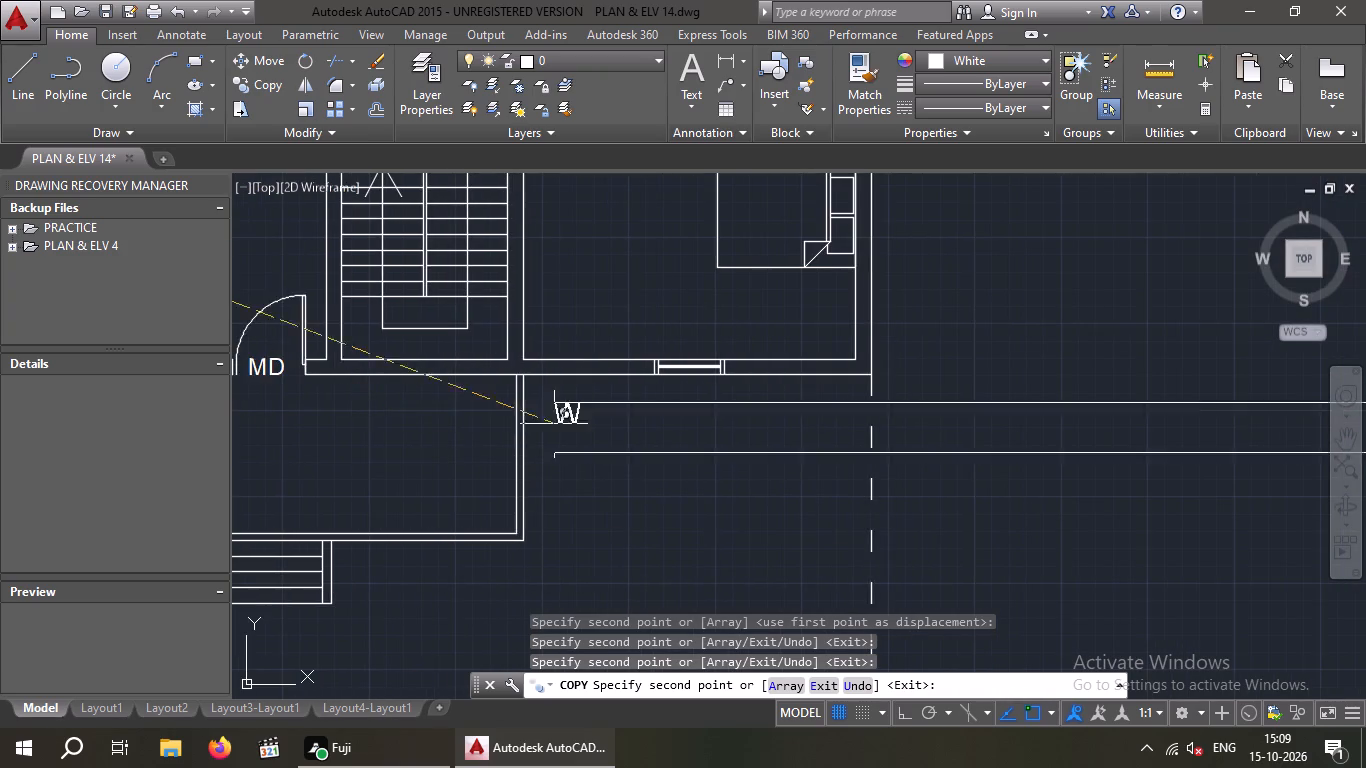
scroll(714, 422, "up", 2)
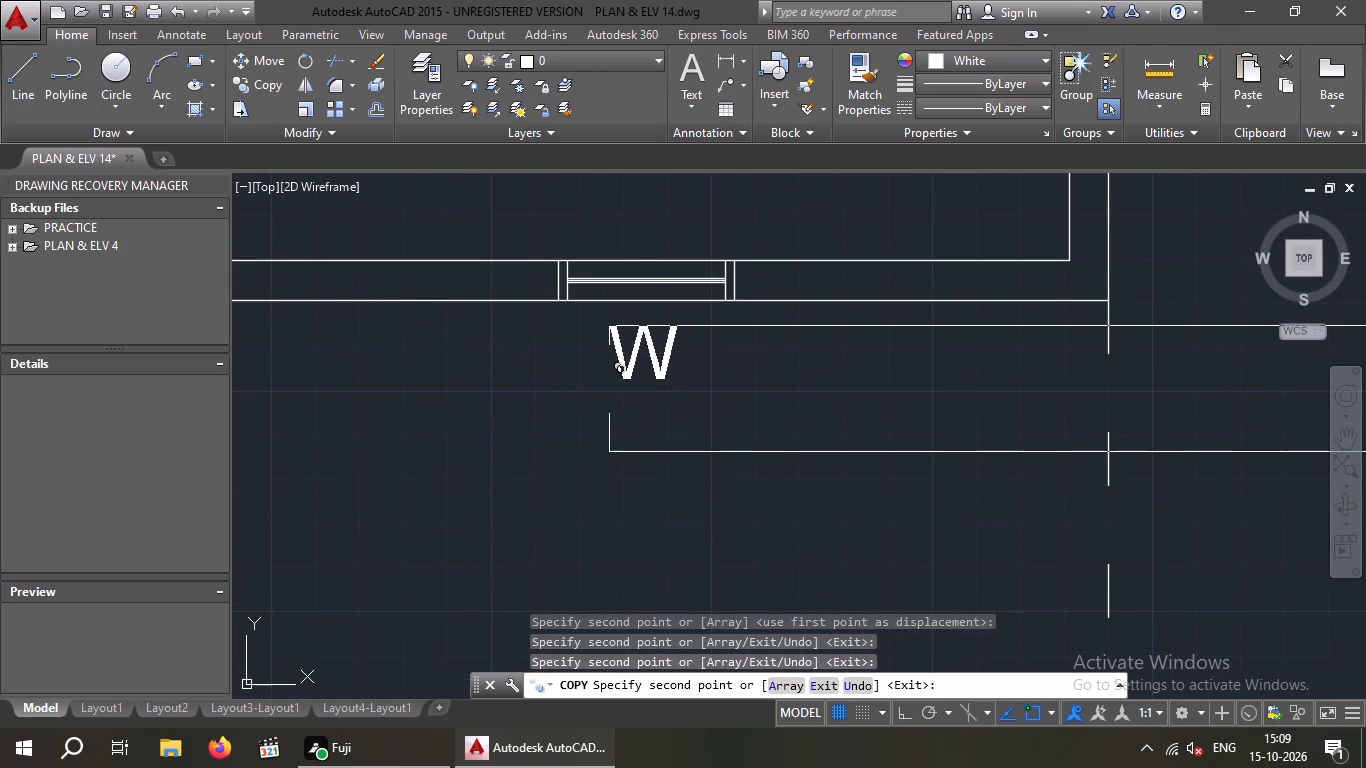
left_click(609, 379)
Place W label copies outside the upper-right bedroom's right-wall window and above the upper-middle bedroom's window.
scroll(631, 381, "down", 4)
middle_click_drag(679, 416, 604, 526)
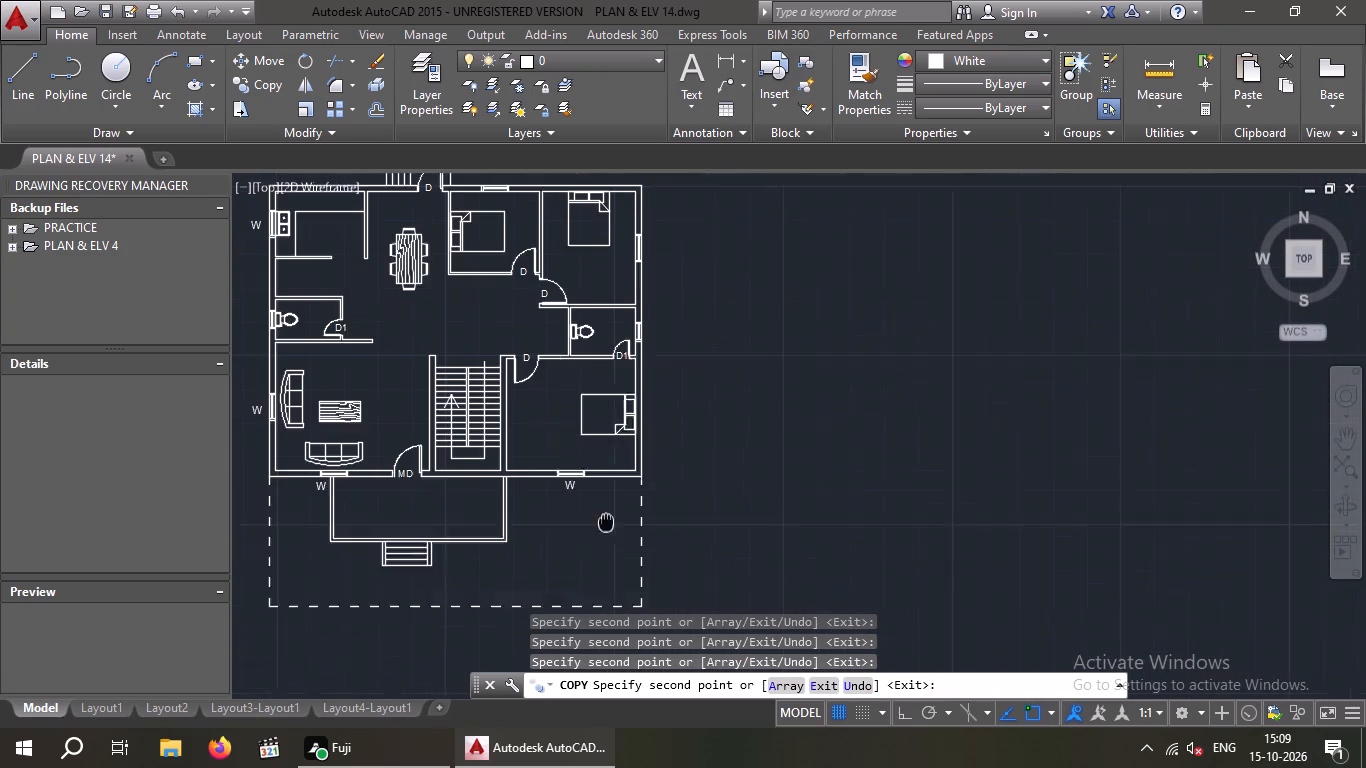
middle_click_drag(604, 526, 584, 550)
scroll(635, 283, "up", 1)
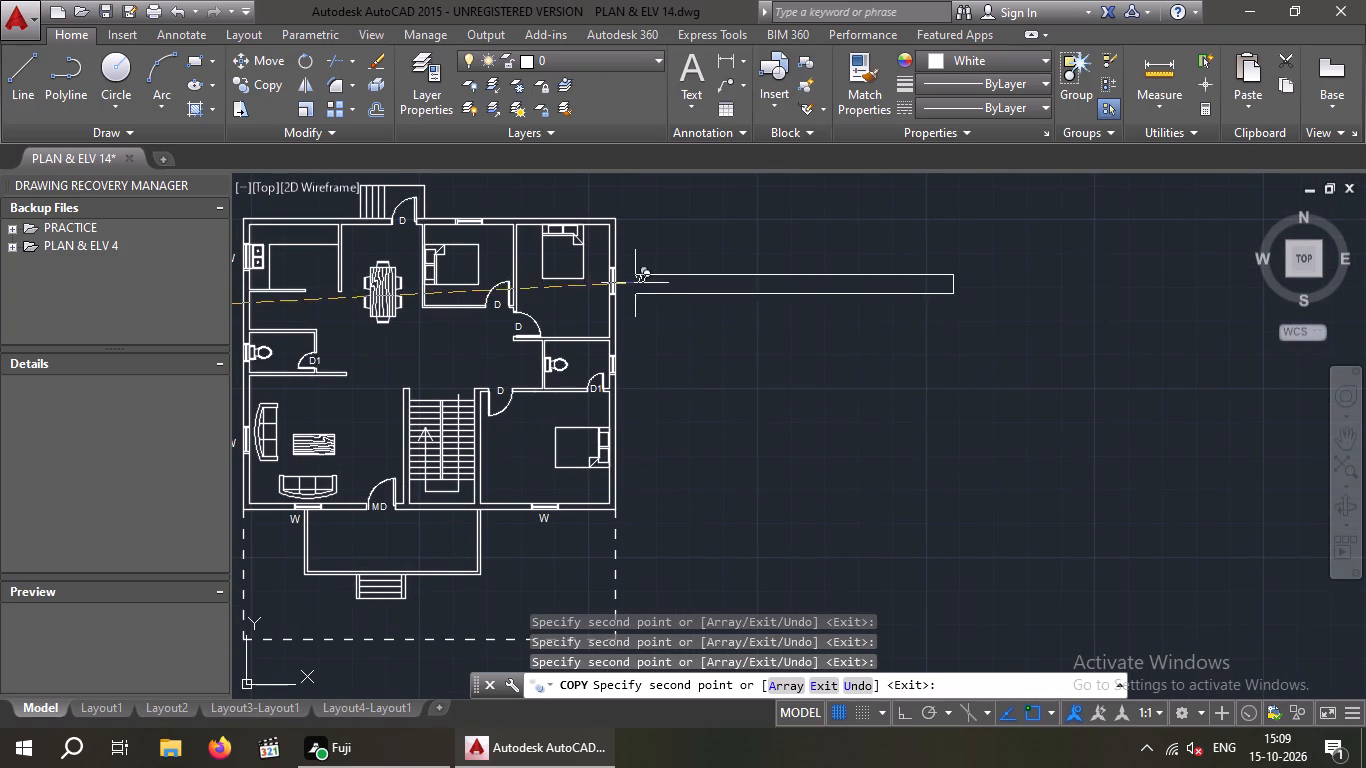
scroll(635, 283, "up", 1)
left_click(594, 286)
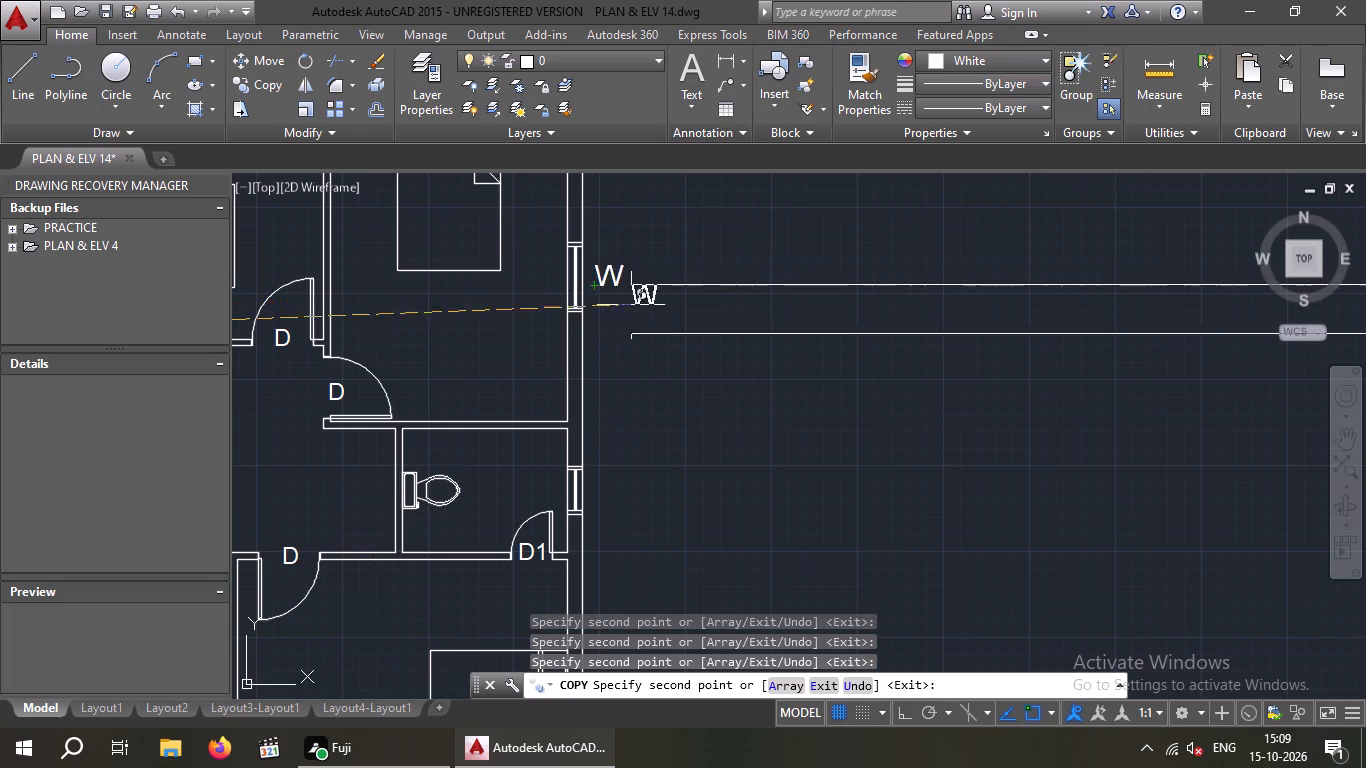
scroll(631, 305, "down", 2)
middle_click_drag(631, 305, 758, 561)
scroll(584, 495, "up", 3)
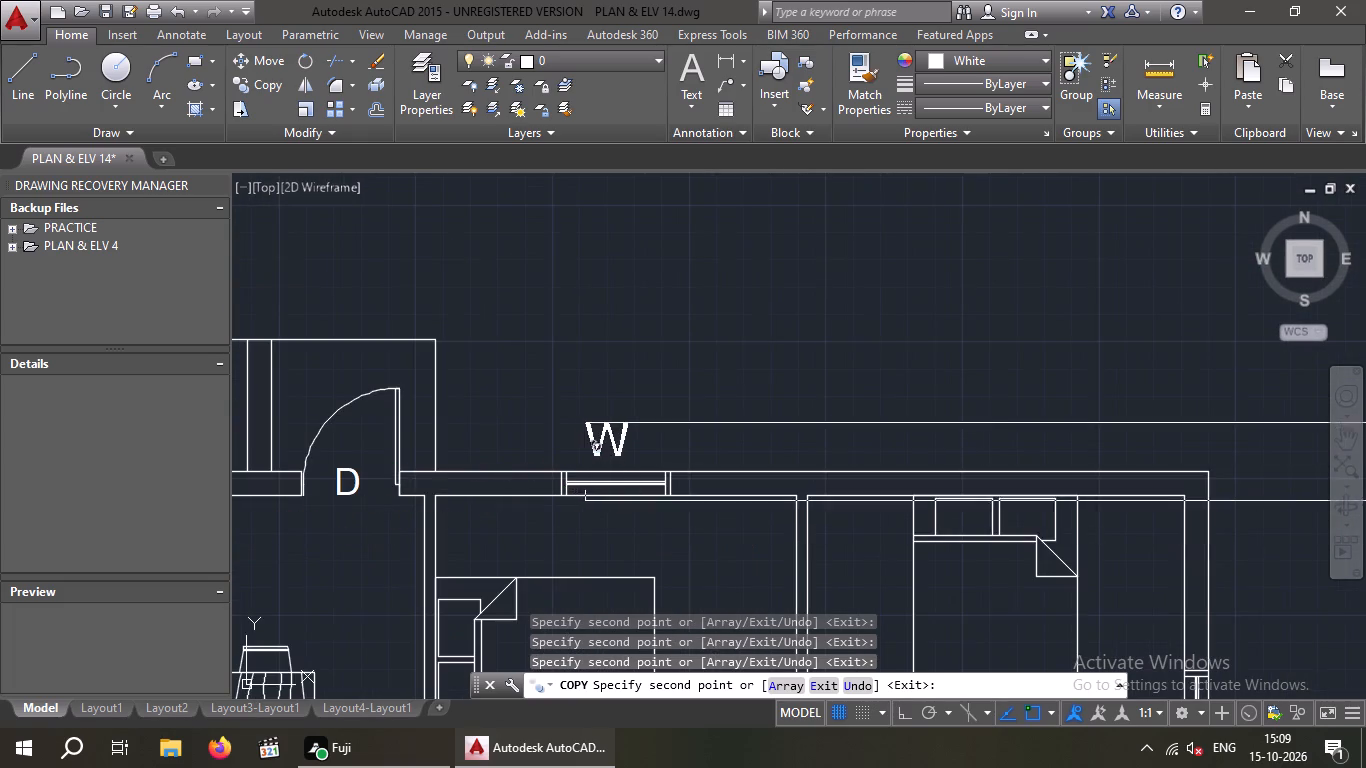
scroll(594, 464, "up", 2)
left_click(588, 463)
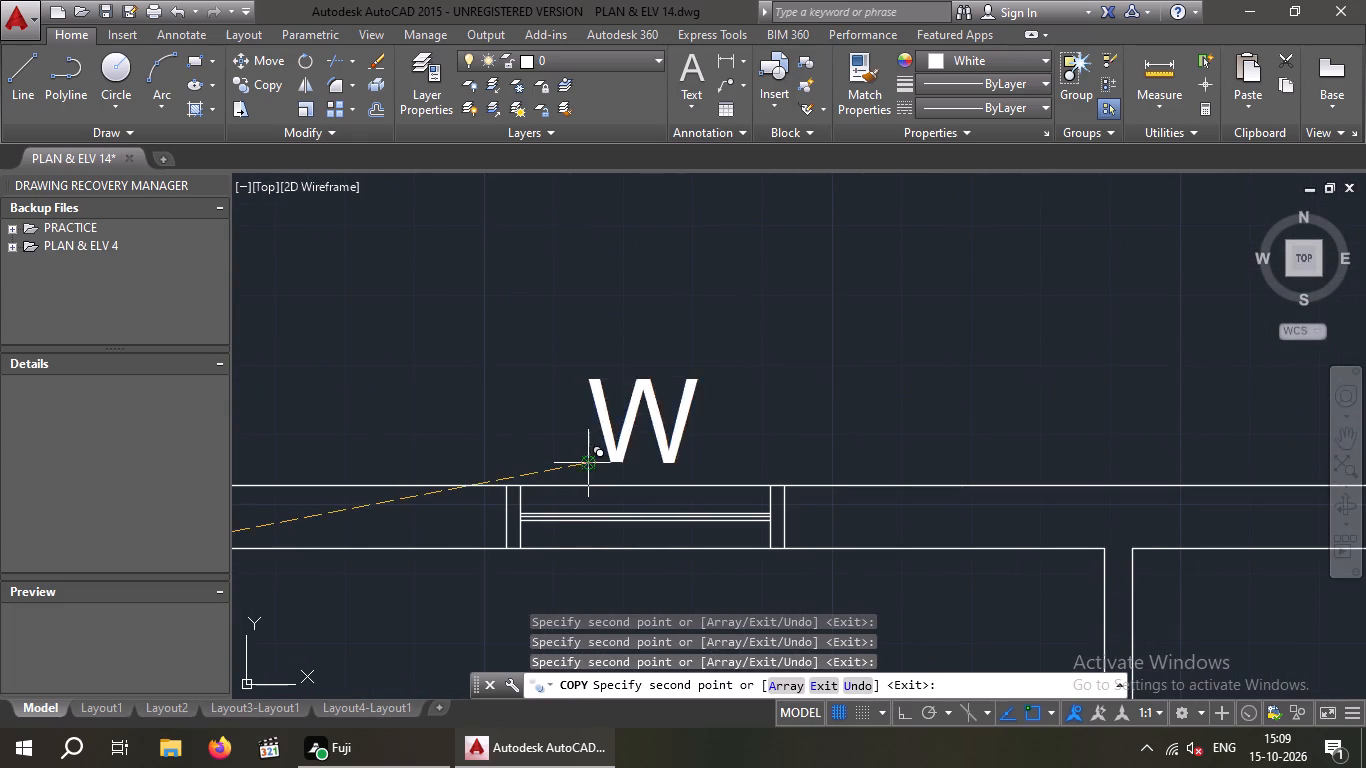
scroll(595, 462, "down", 3)
key("Escape")
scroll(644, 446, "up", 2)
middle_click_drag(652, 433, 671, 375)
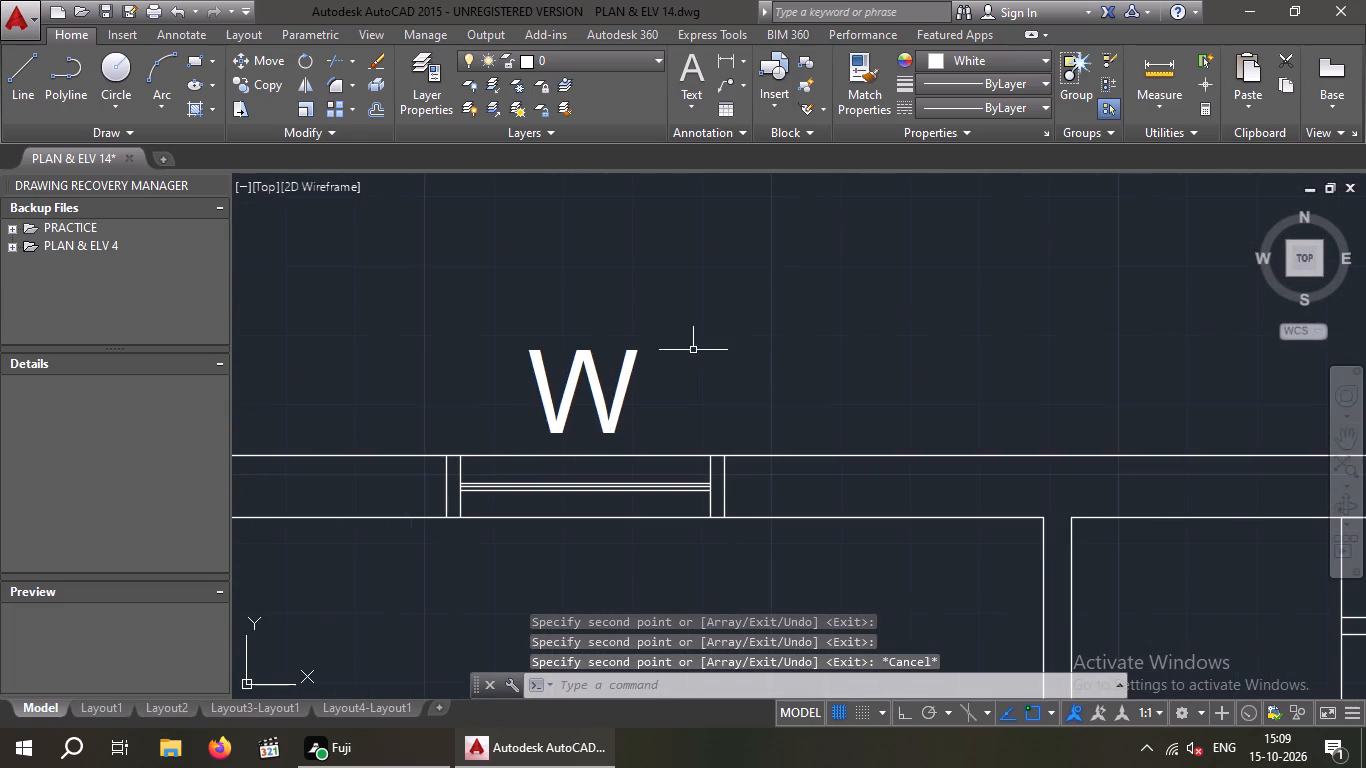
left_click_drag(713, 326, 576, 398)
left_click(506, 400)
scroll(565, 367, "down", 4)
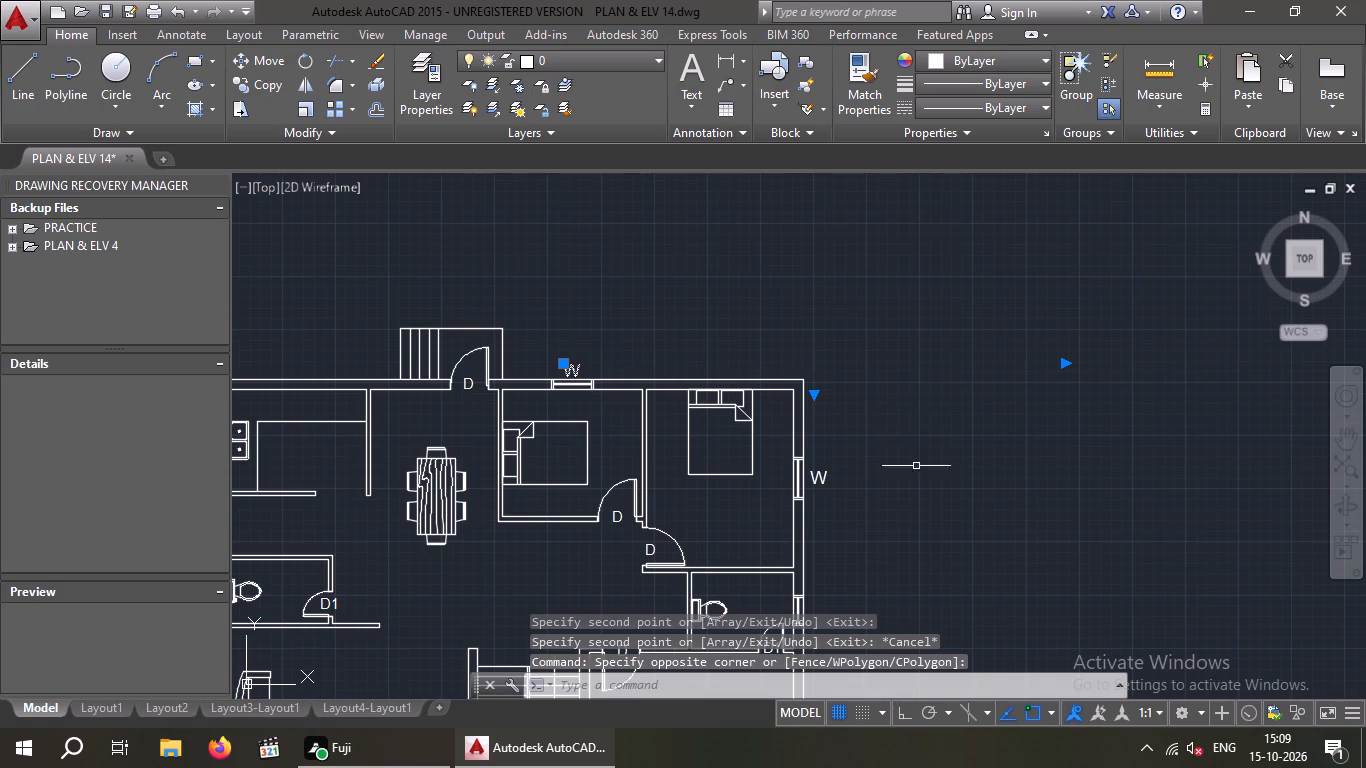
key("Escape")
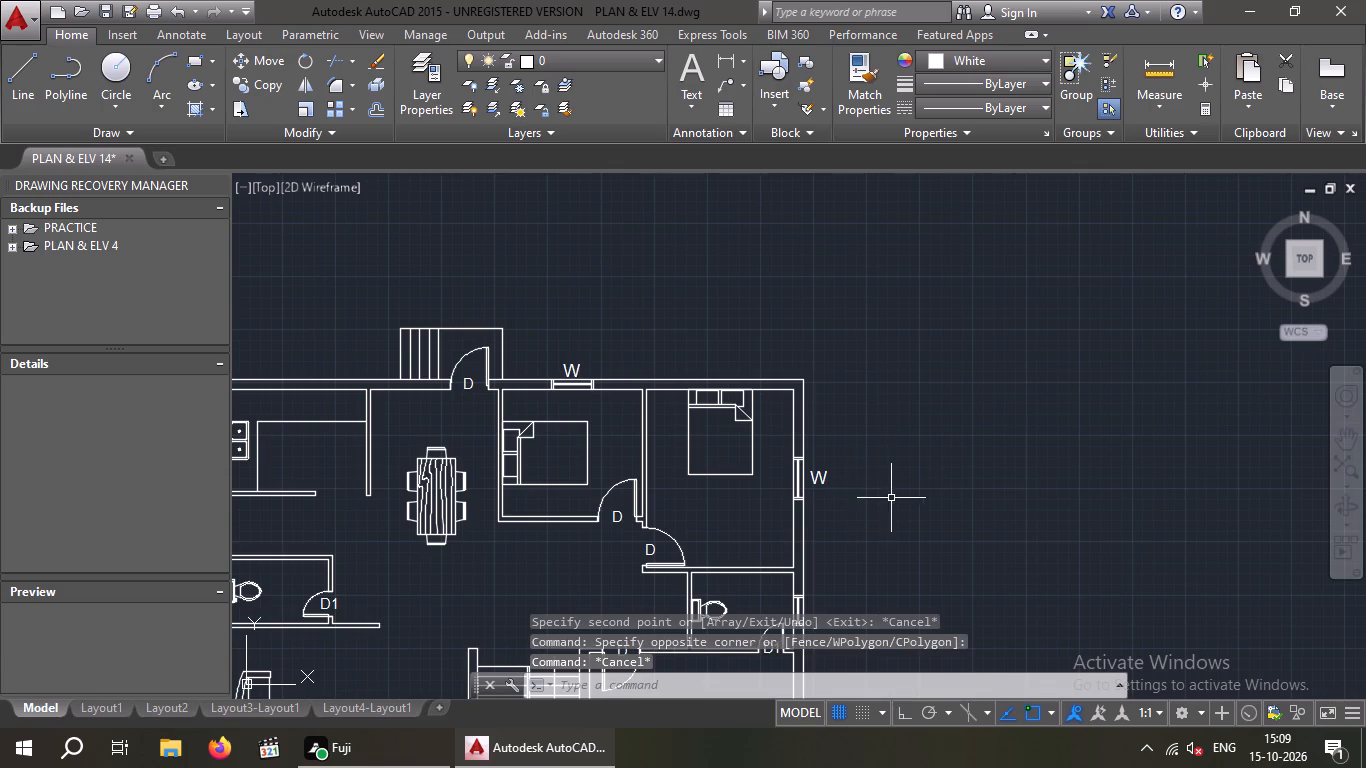
Copy the TOILET 7'6"X7' label from the reference plan's lower-right toilet into the house plan's left-side toilet.
middle_click_drag(894, 489, 926, 266)
scroll(957, 311, "down", 1)
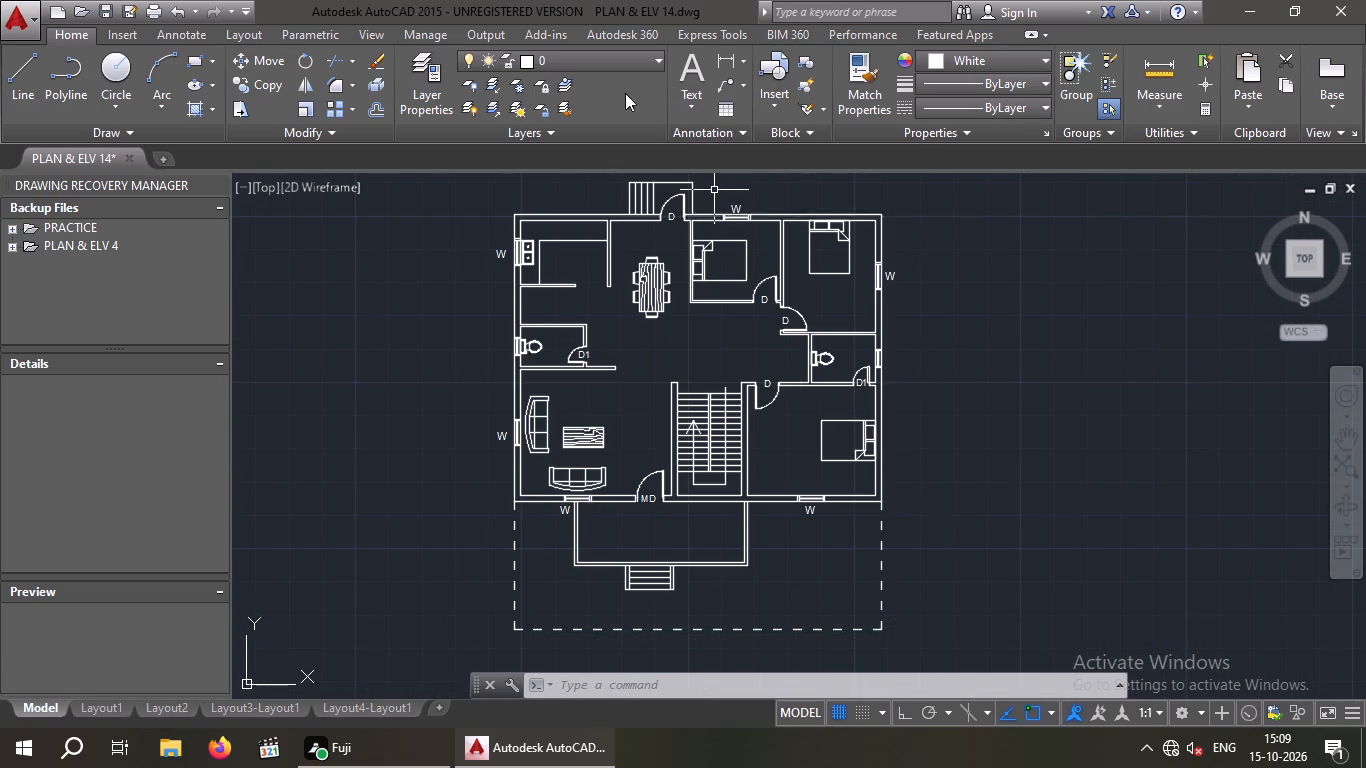
middle_click_drag(357, 305, 363, 285)
scroll(367, 282, "down", 1)
middle_click(367, 282)
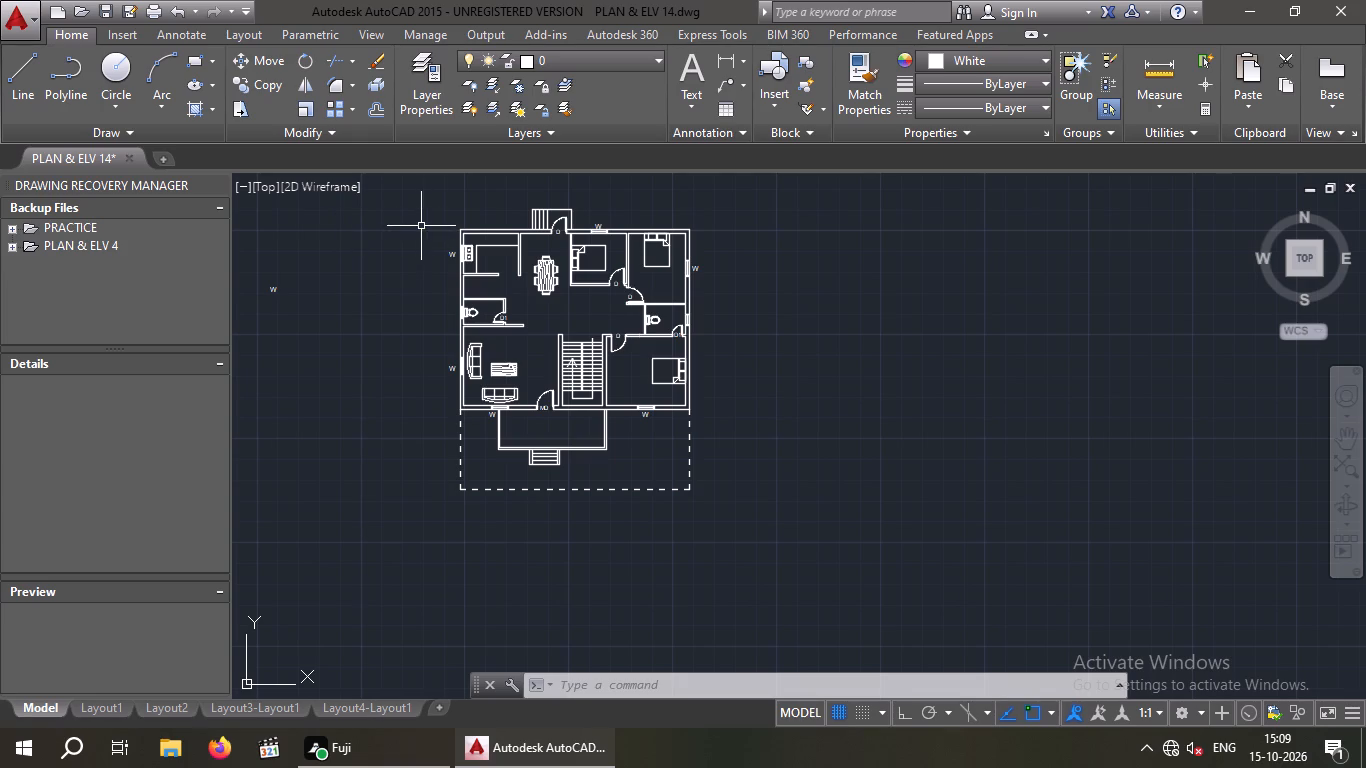
middle_click_drag(561, 294, 578, 289)
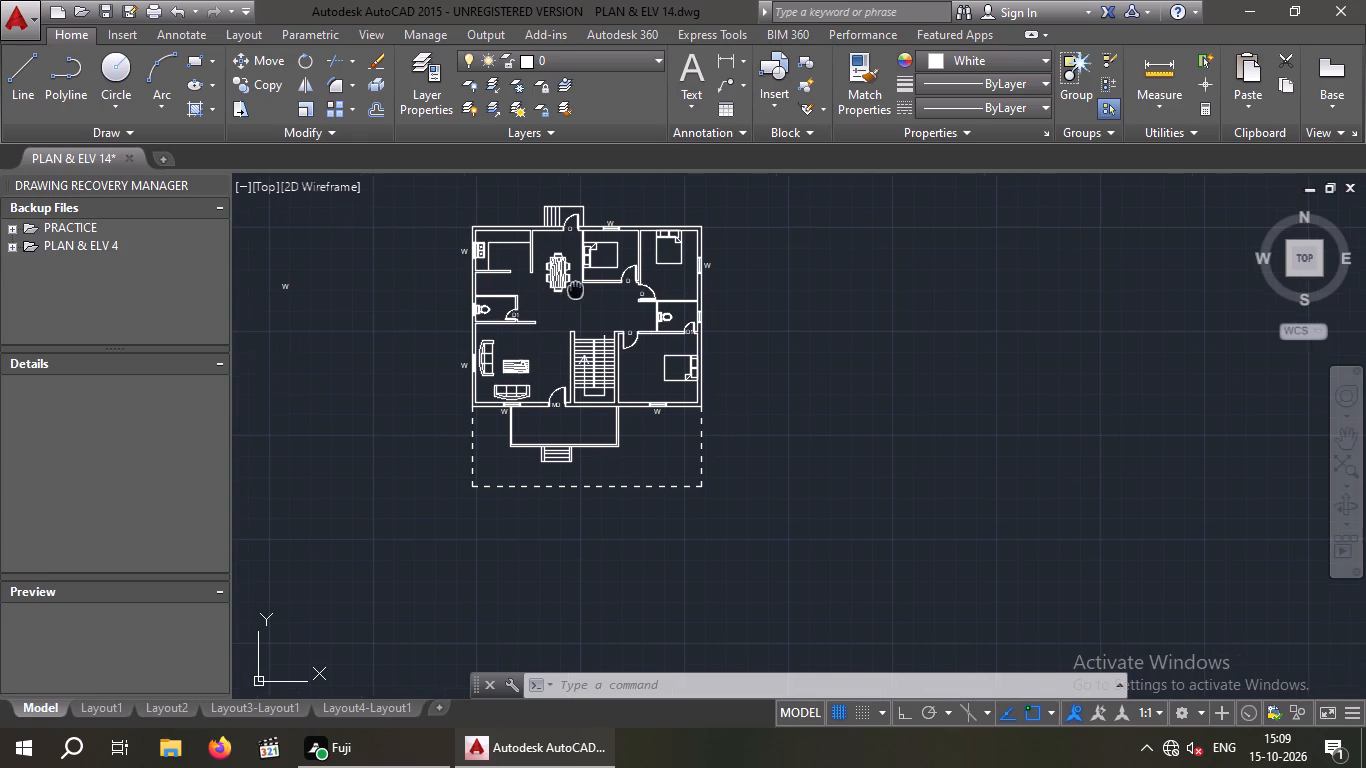
middle_click_drag(578, 289, 594, 286)
middle_click_drag(411, 298, 688, 249)
scroll(671, 249, "down", 2)
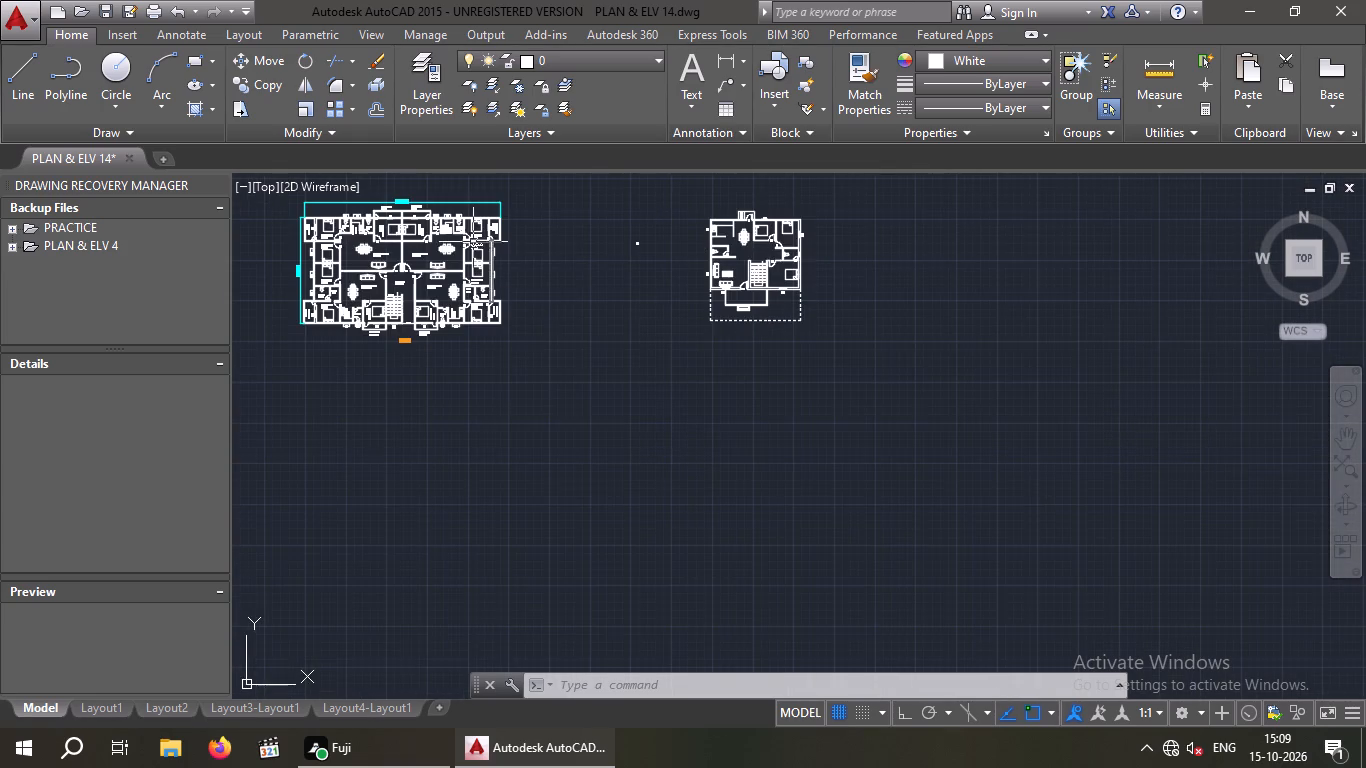
scroll(473, 242, "up", 3)
scroll(511, 460, "up", 1)
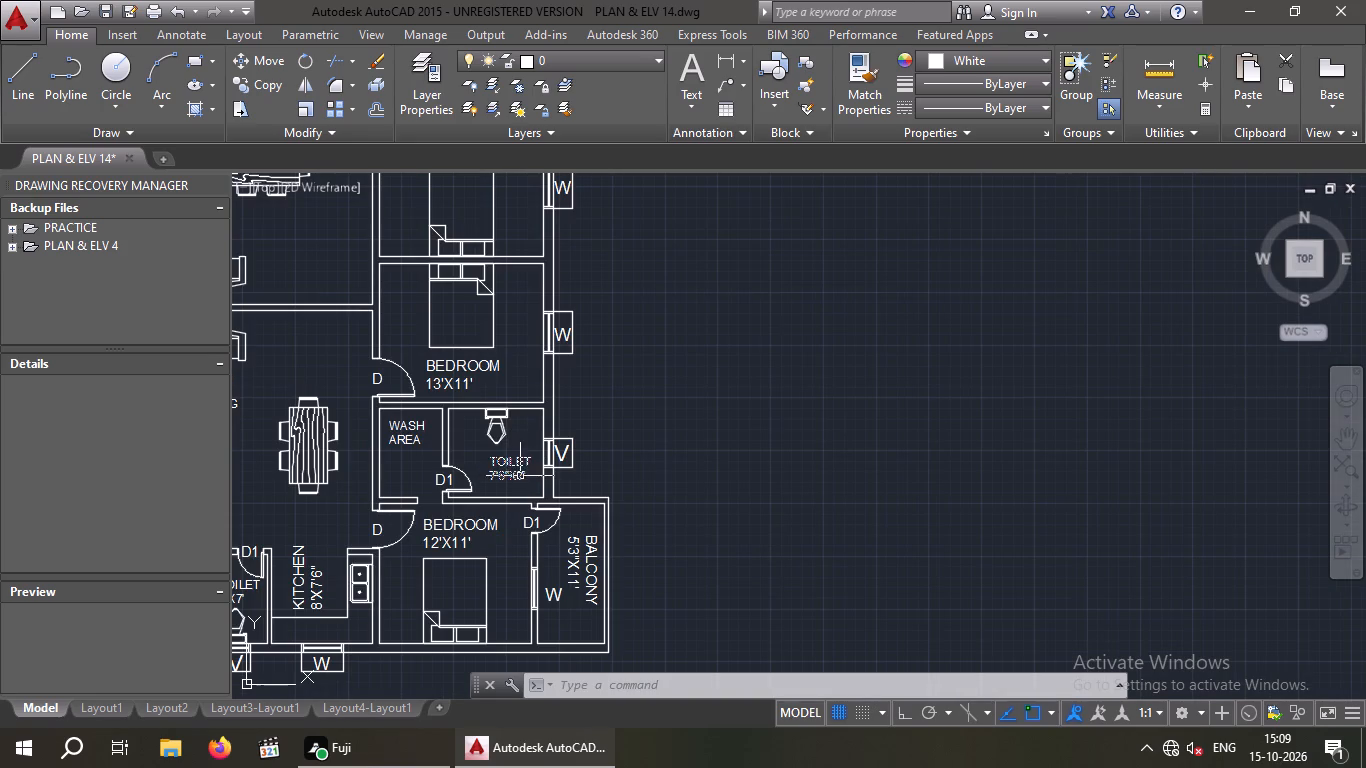
left_click(511, 466)
left_click(270, 83)
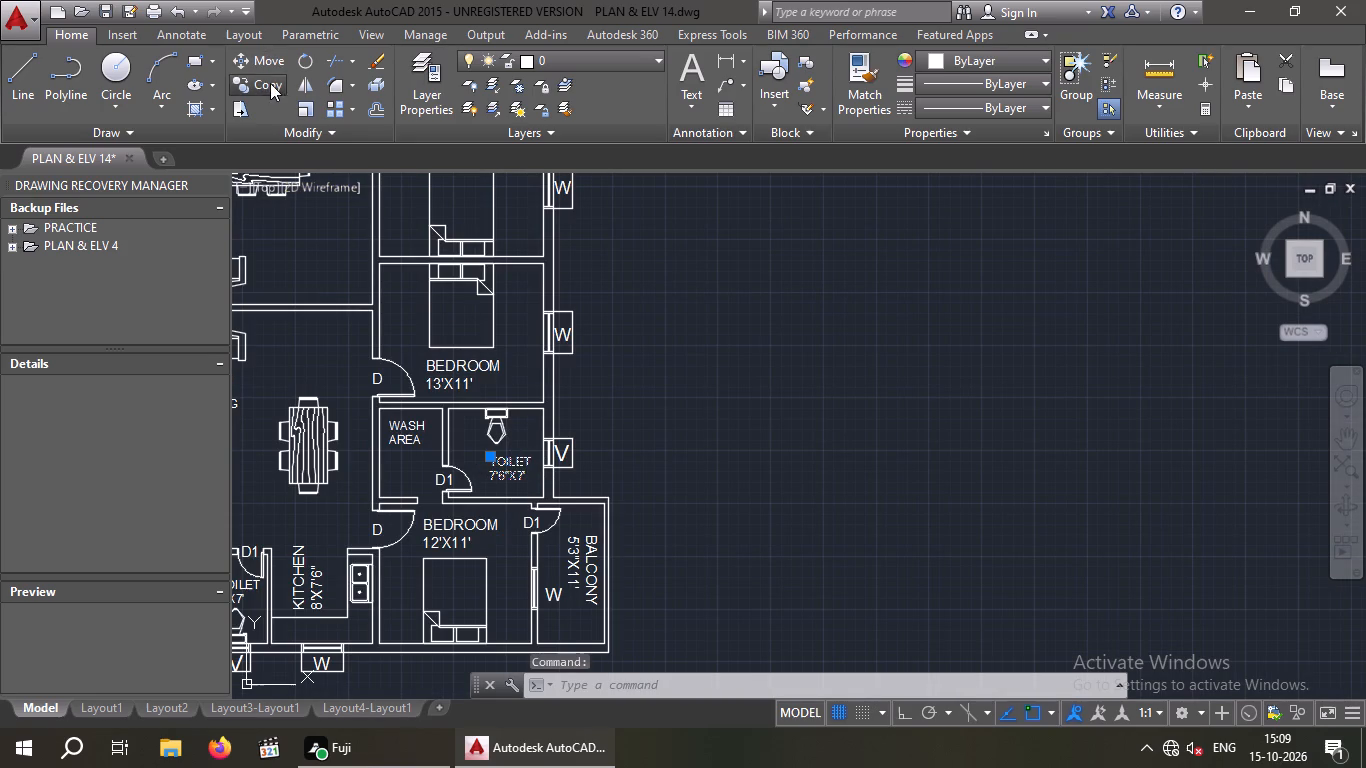
left_click(496, 471)
scroll(597, 386, "down", 3)
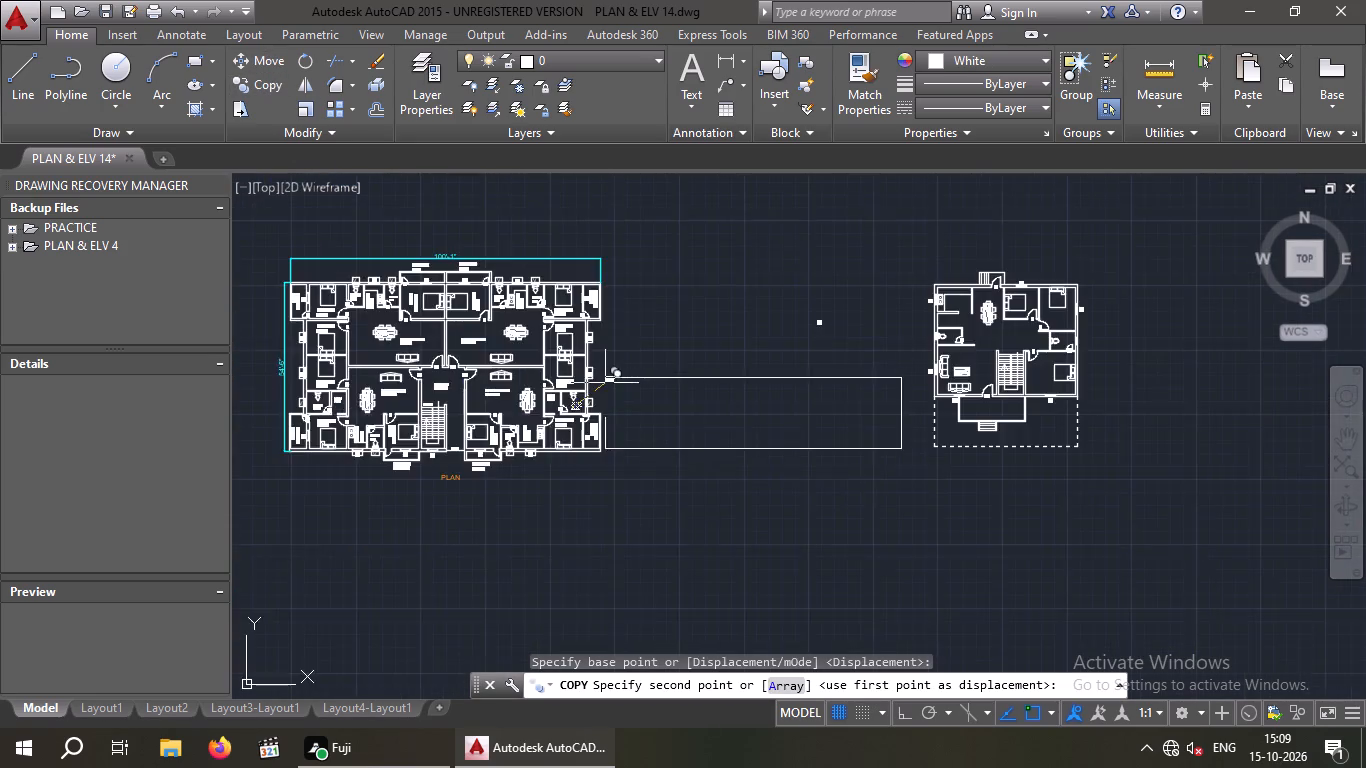
middle_click_drag(607, 378, 312, 399)
scroll(653, 355, "up", 5)
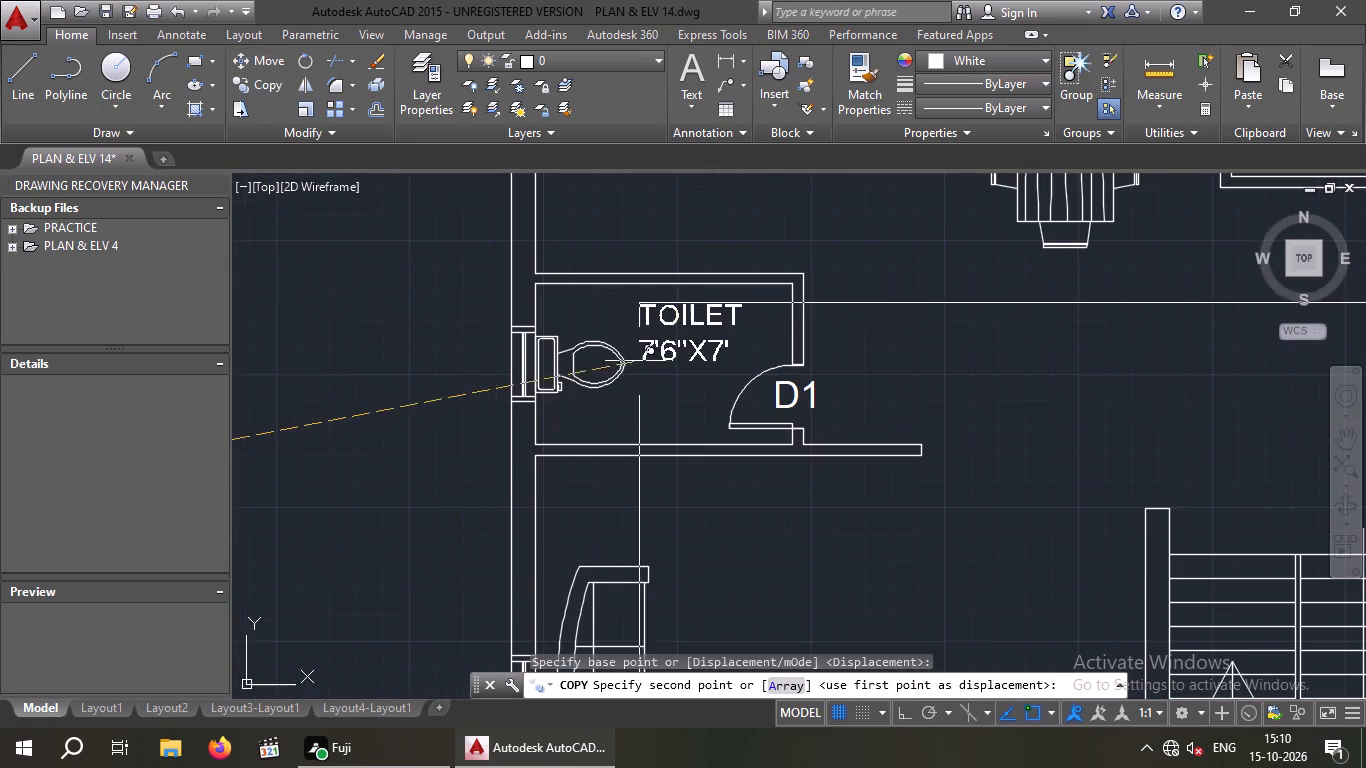
left_click(640, 370)
Place another copy of the TOILET 7'6"X7' label in the house plan's right-side toilet.
scroll(656, 365, "down", 2)
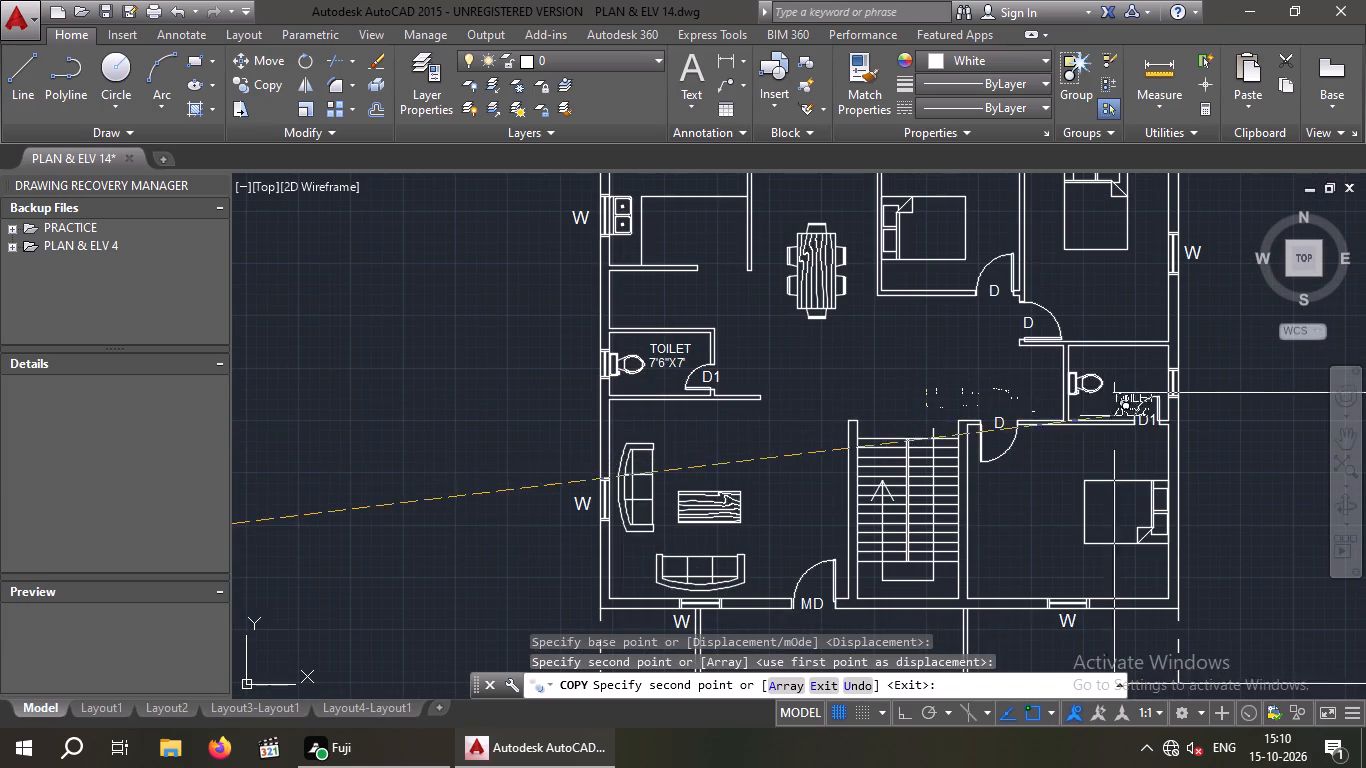
scroll(1121, 395, "up", 2)
left_click(1103, 374)
scroll(1087, 392, "down", 2)
key("Escape")
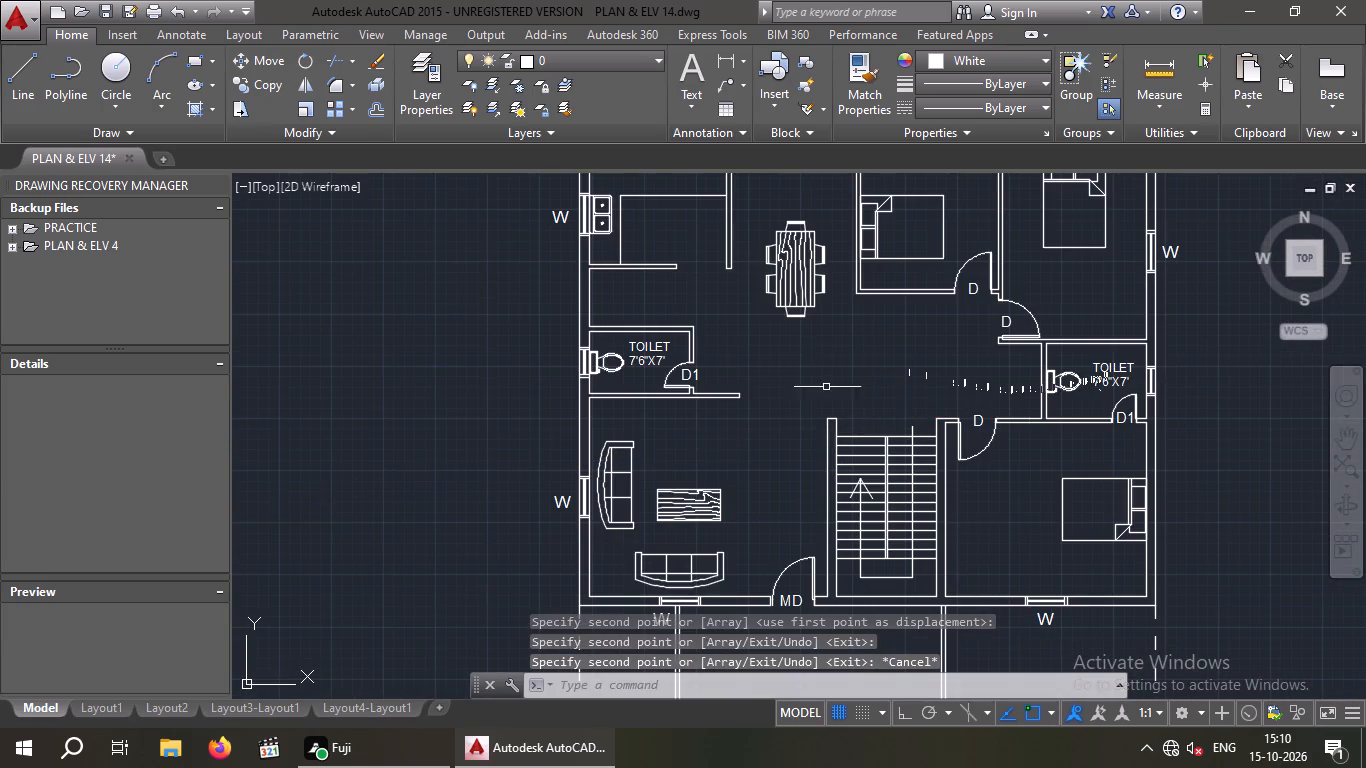
Copy the BEDROOM 12'X11' label from the reference plan's upper-left bedroom into the house plan's upper-right bedroom, below the bed.
middle_click_drag(872, 344, 872, 313)
scroll(868, 324, "down", 2)
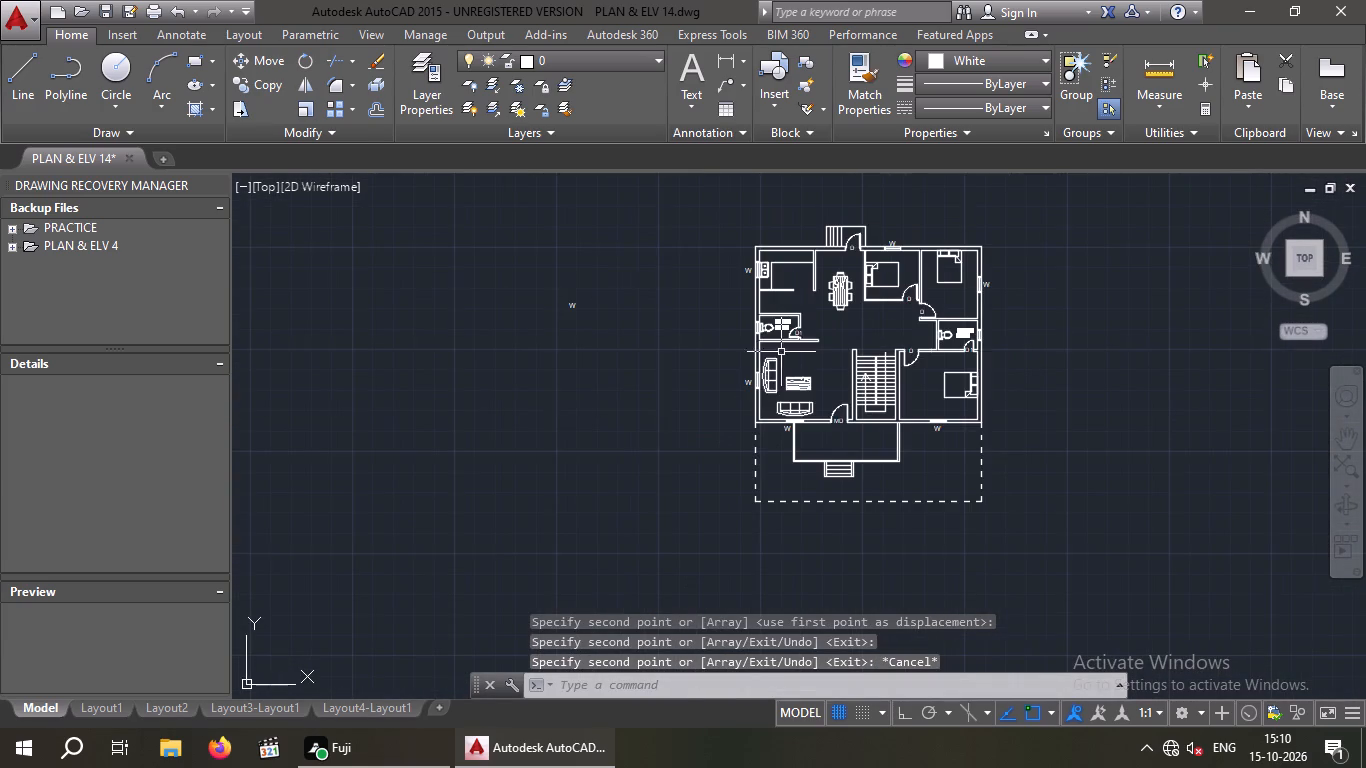
middle_click_drag(763, 360, 859, 340)
scroll(891, 332, "up", 1)
scroll(843, 338, "down", 1)
middle_click_drag(453, 300, 863, 238)
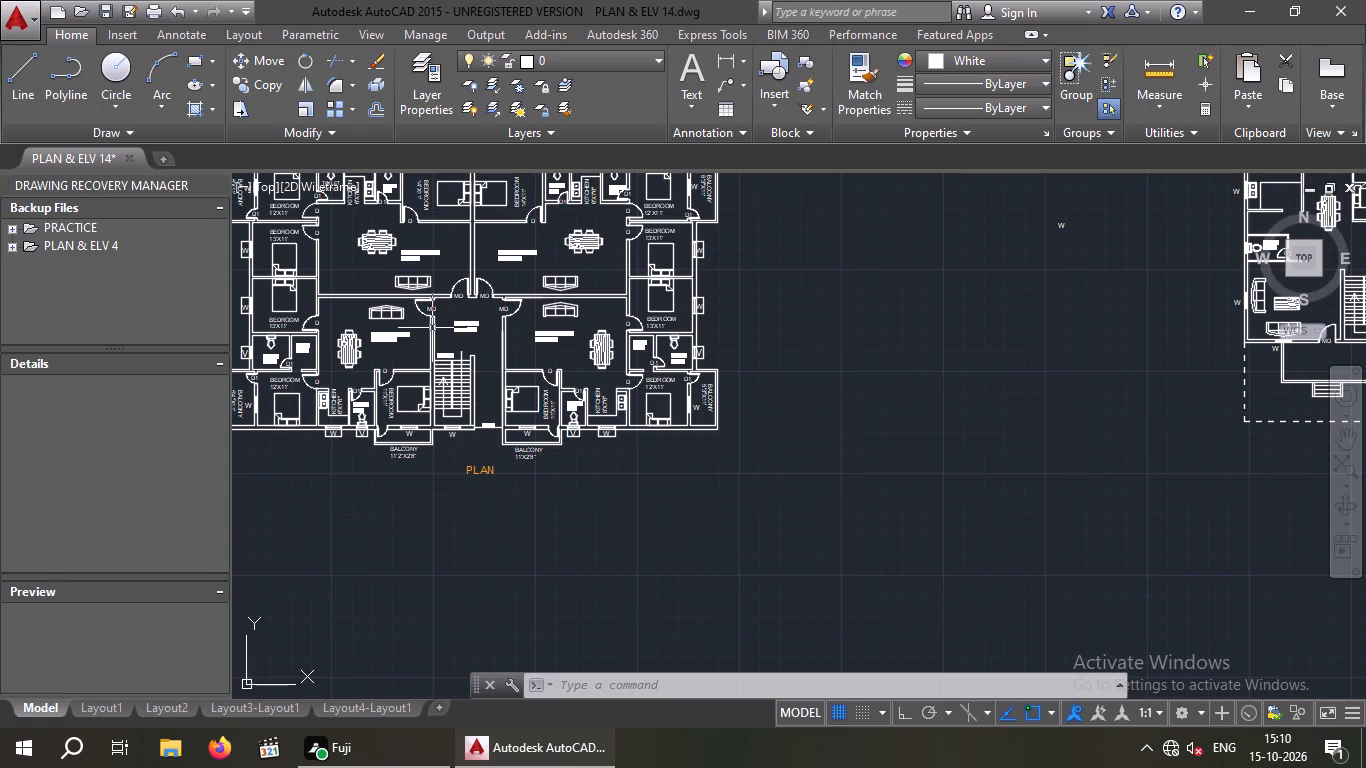
scroll(392, 339, "up", 3)
scroll(385, 334, "down", 3)
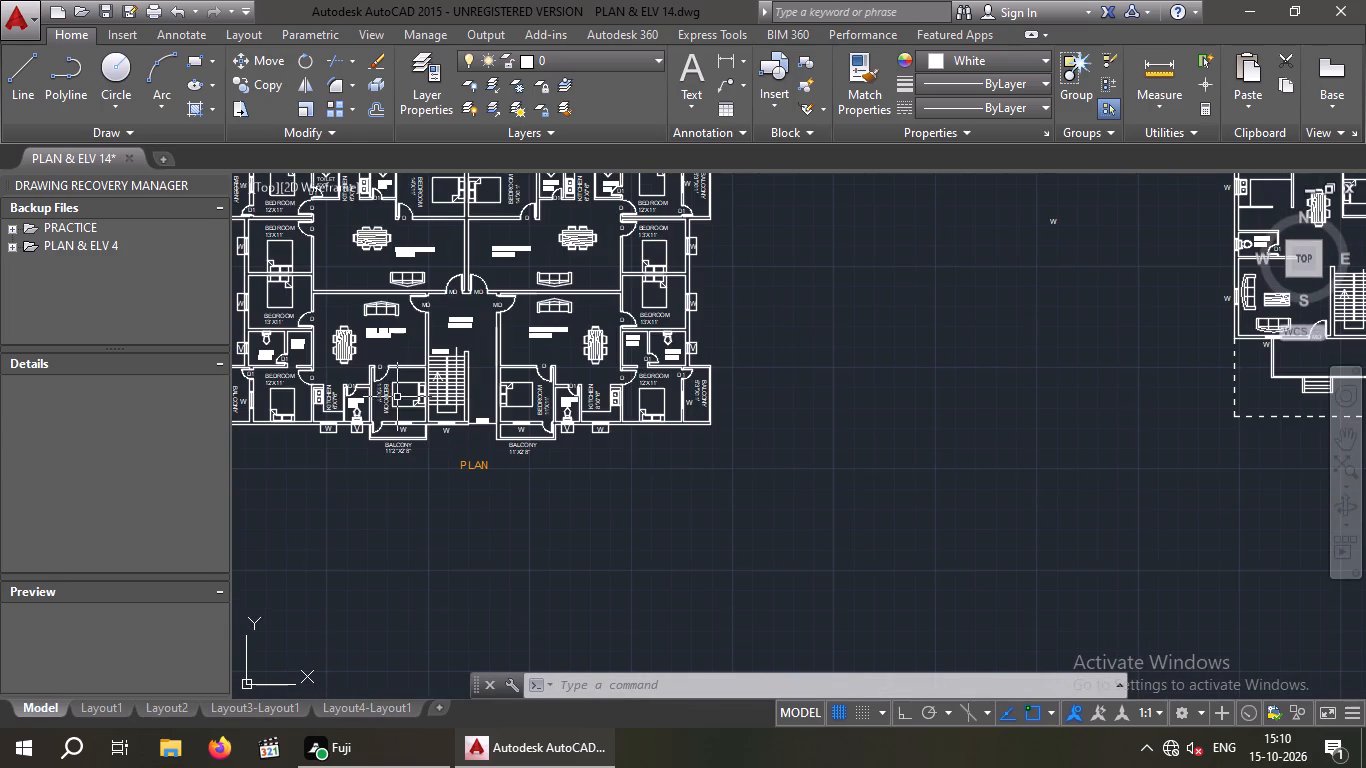
middle_click_drag(475, 439, 475, 465)
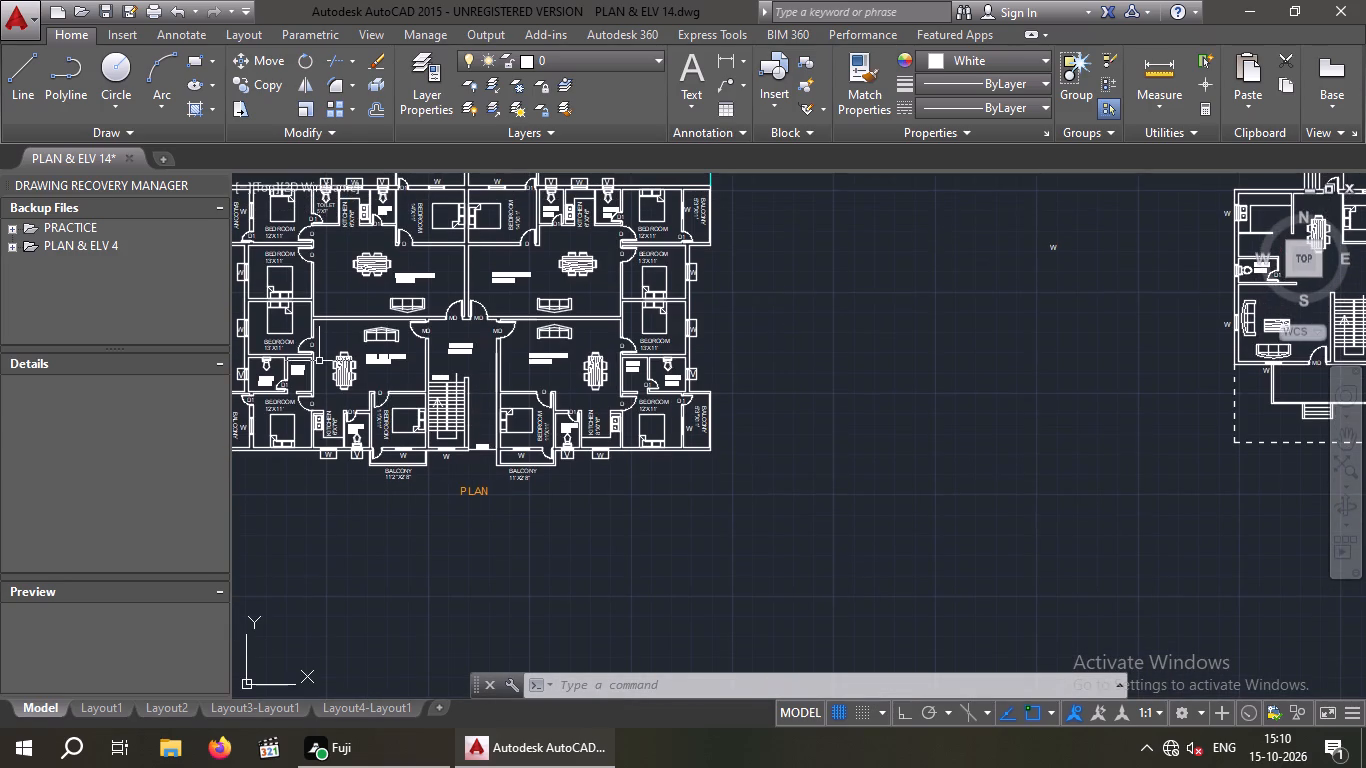
middle_click_drag(315, 288, 301, 331)
scroll(264, 269, "up", 2)
left_click(263, 276)
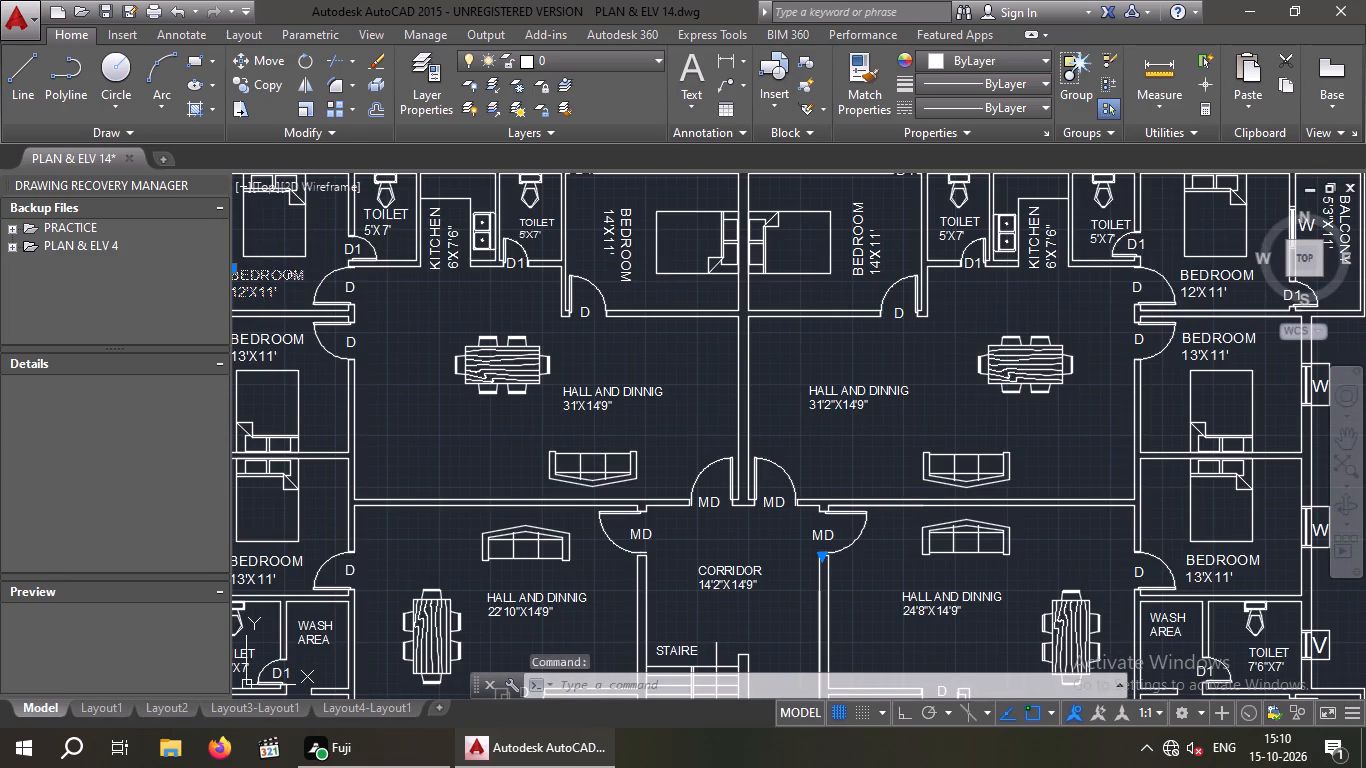
left_click(261, 83)
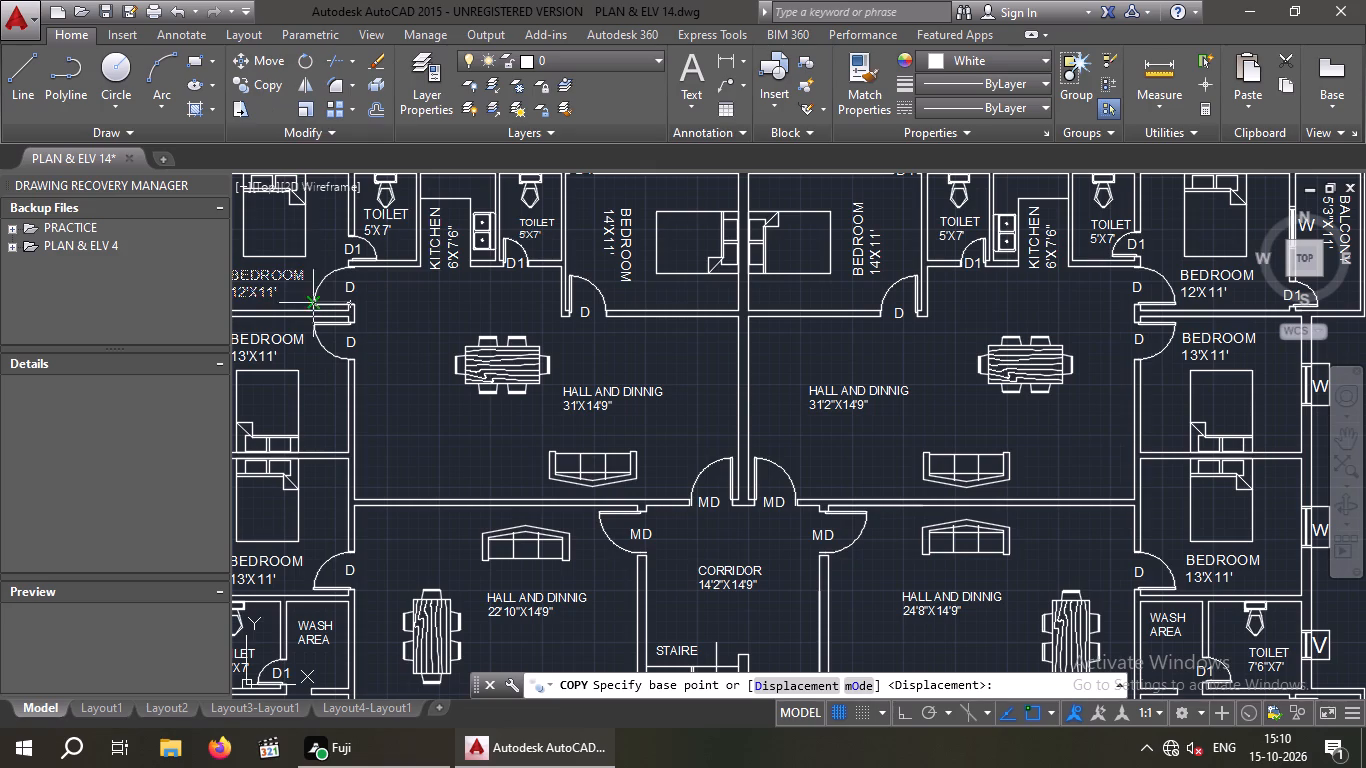
left_click(267, 295)
scroll(518, 260, "down", 4)
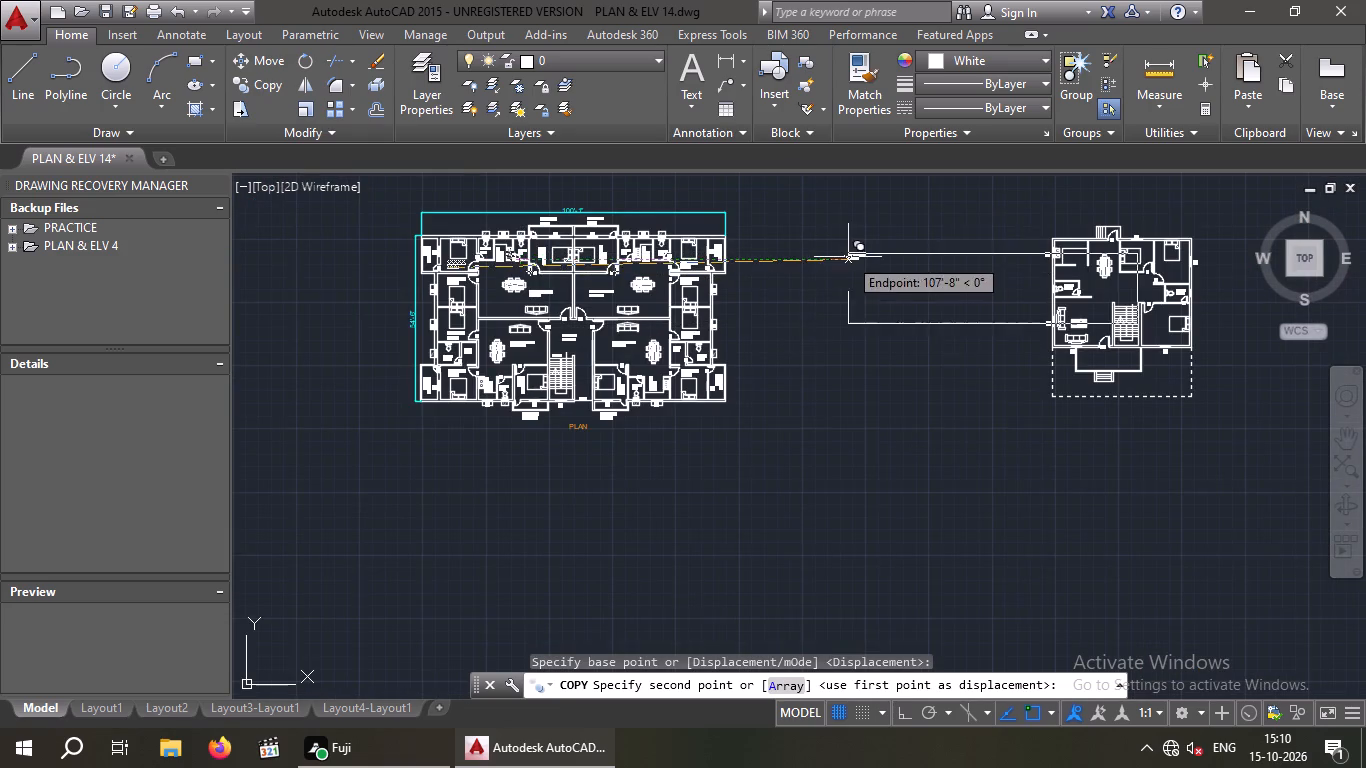
middle_click_drag(829, 261, 0, 218)
scroll(252, 216, "up", 3)
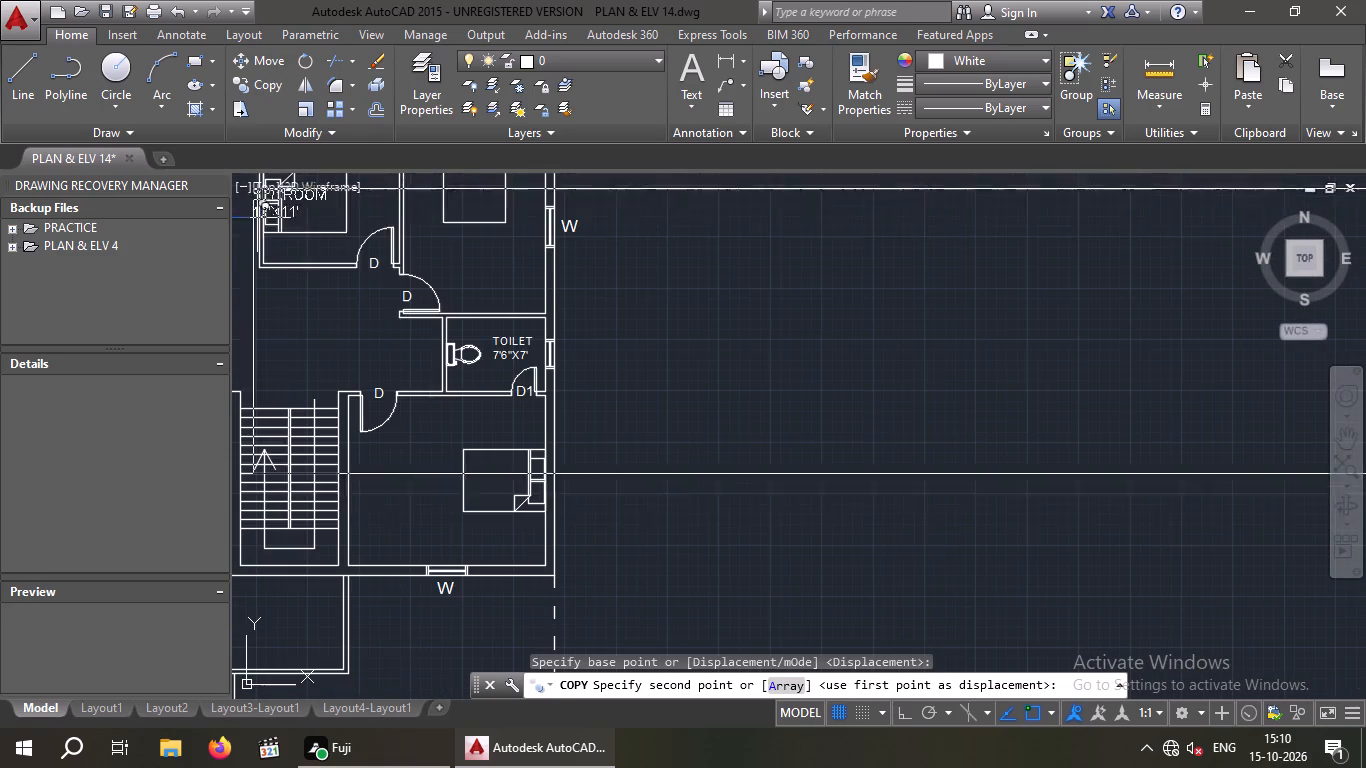
scroll(445, 281, "up", 1)
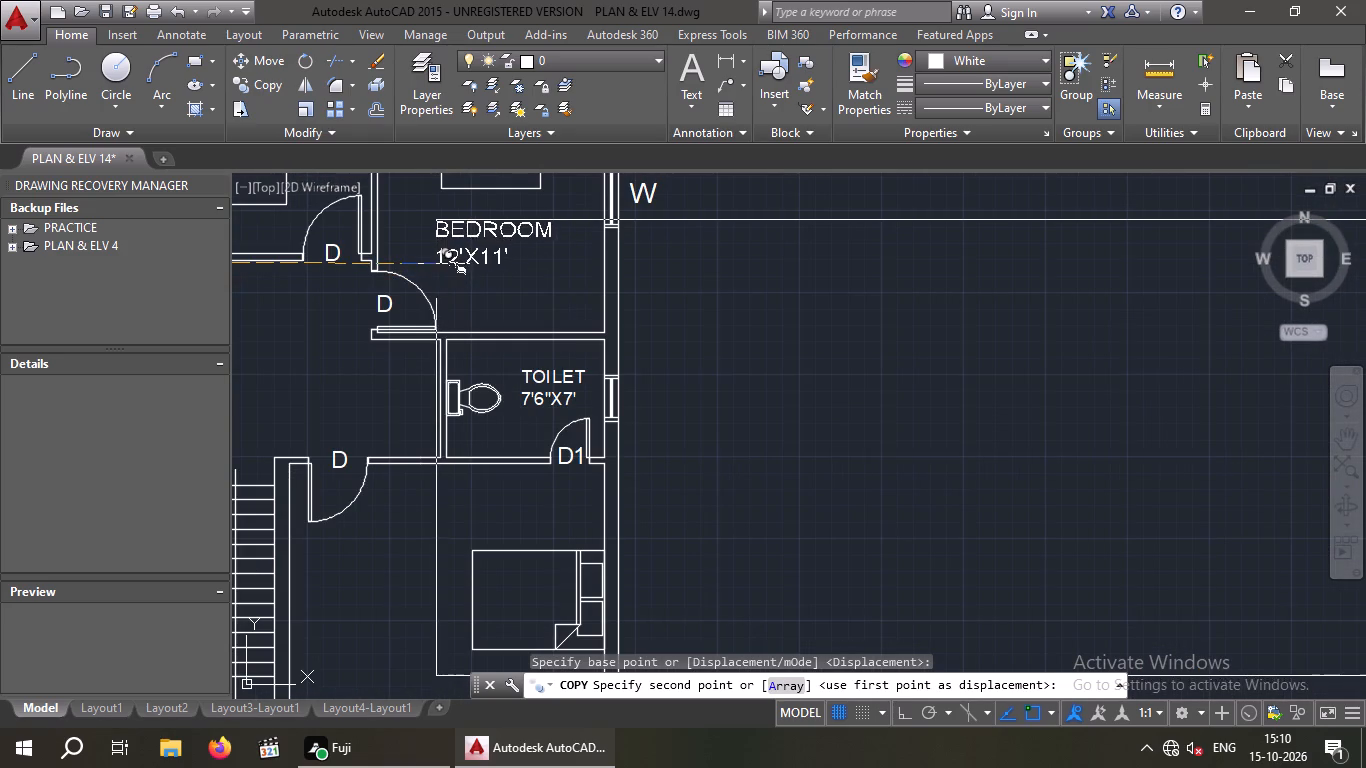
left_click(436, 264)
Place another copy of the BEDROOM 12'X11' label in the house plan's lower-right bedroom, beside the bed.
scroll(434, 272, "down", 2)
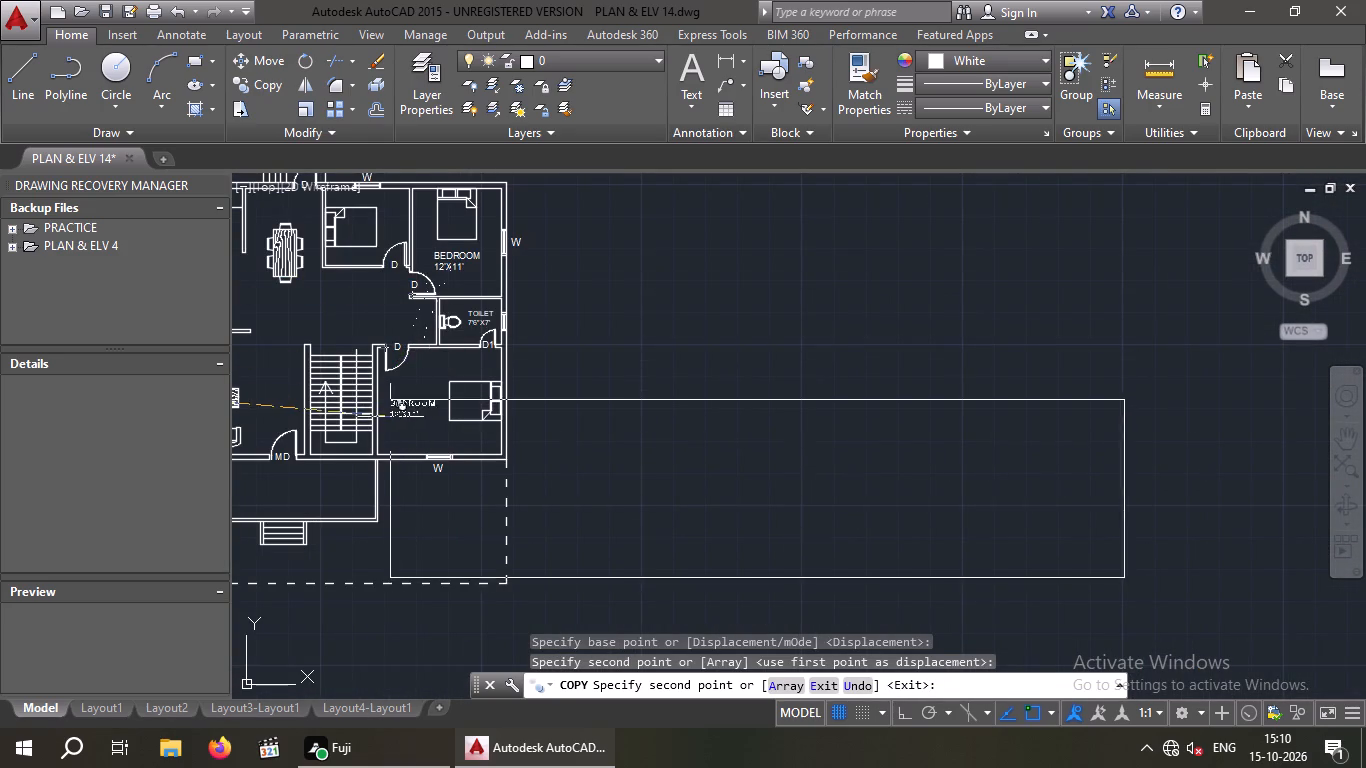
scroll(390, 417, "up", 2)
left_click(388, 407)
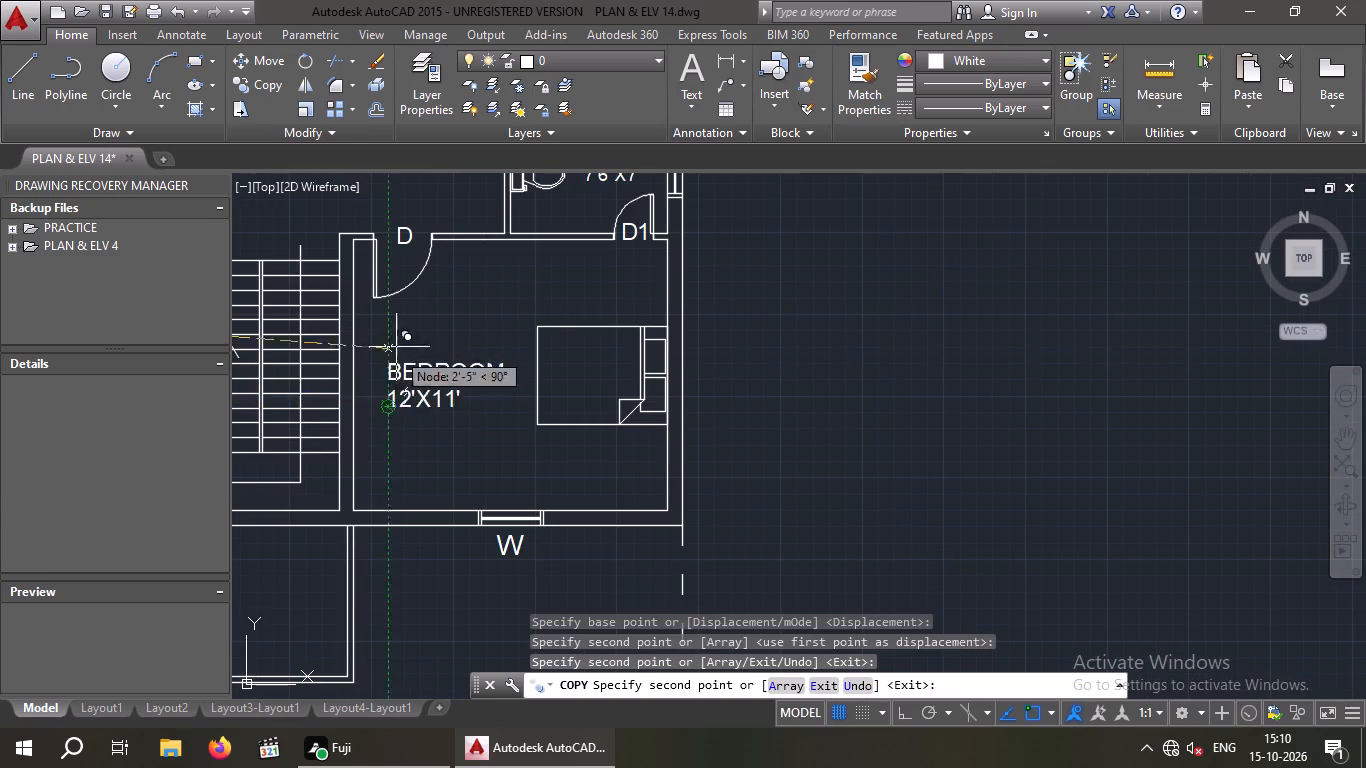
scroll(396, 347, "down", 1)
middle_click_drag(397, 352, 454, 527)
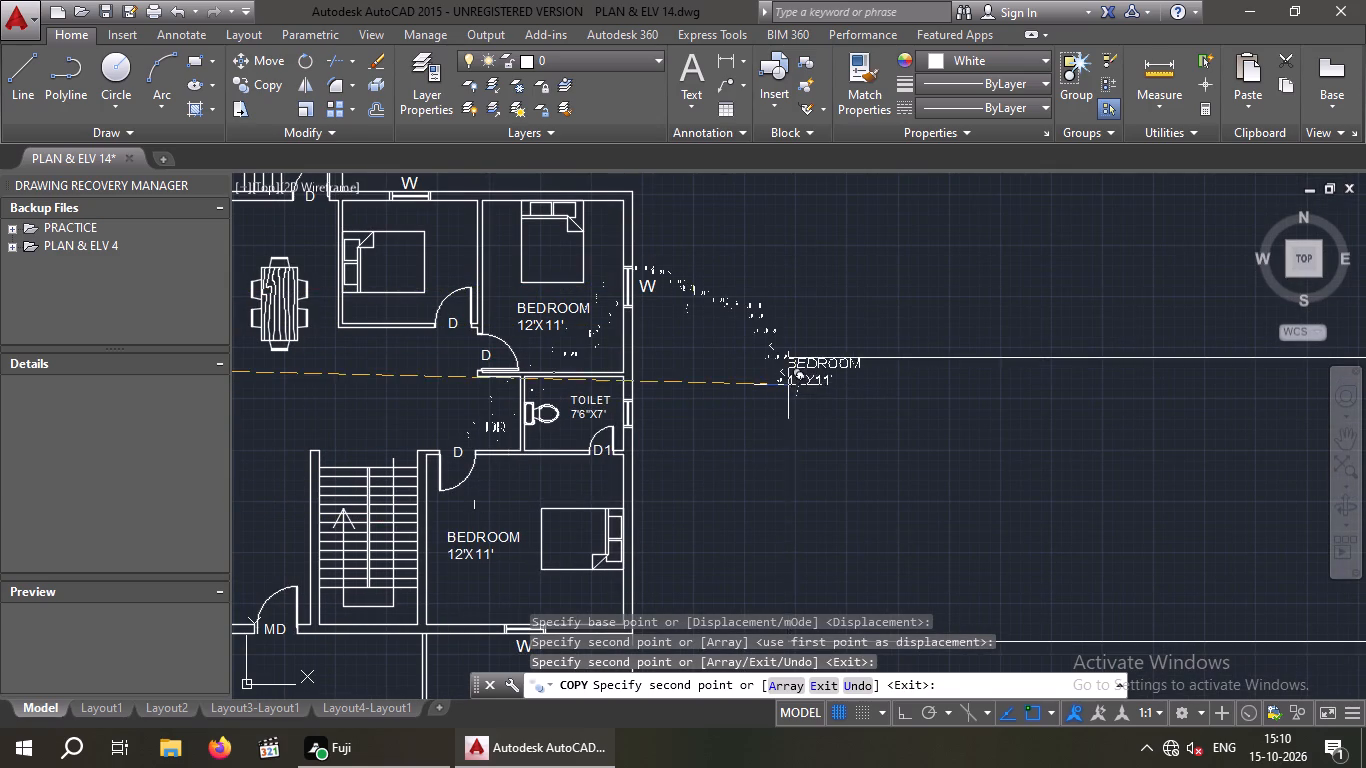
key("Escape")
Copy the vertical BEDROOM 11'X11' label from the reference plan into the house plan's upper-middle bedroom, between the bed and right wall.
scroll(778, 381, "down", 2)
middle_click_drag(299, 328, 637, 290)
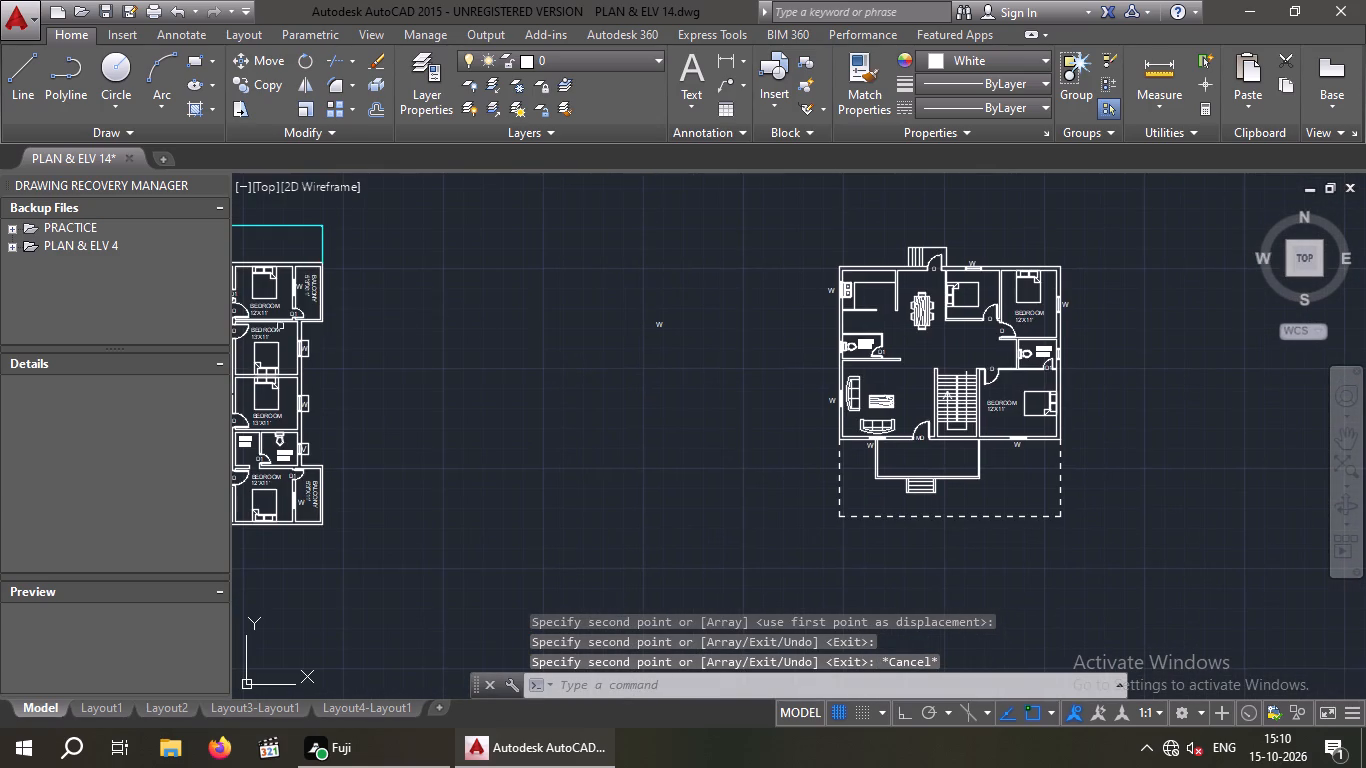
middle_click_drag(342, 324, 681, 324)
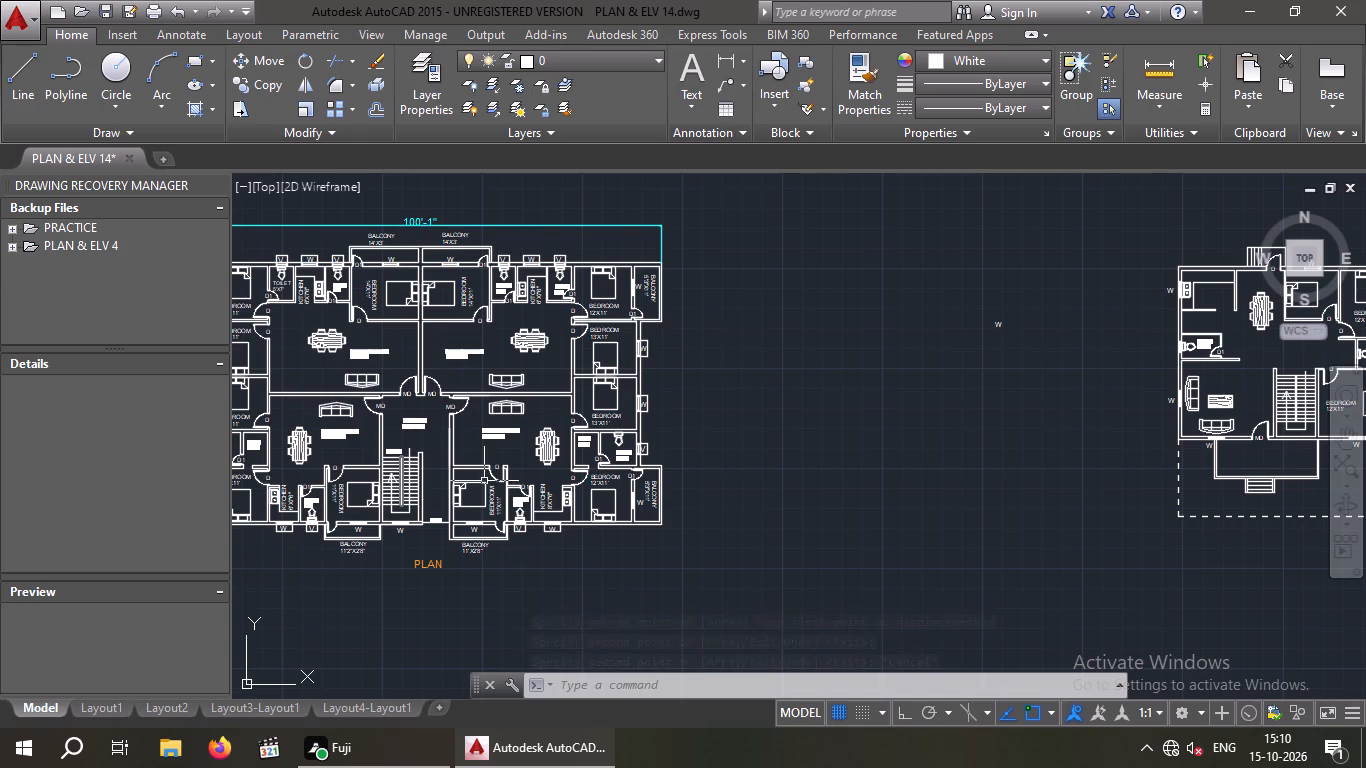
scroll(508, 500, "up", 3)
left_click(439, 509)
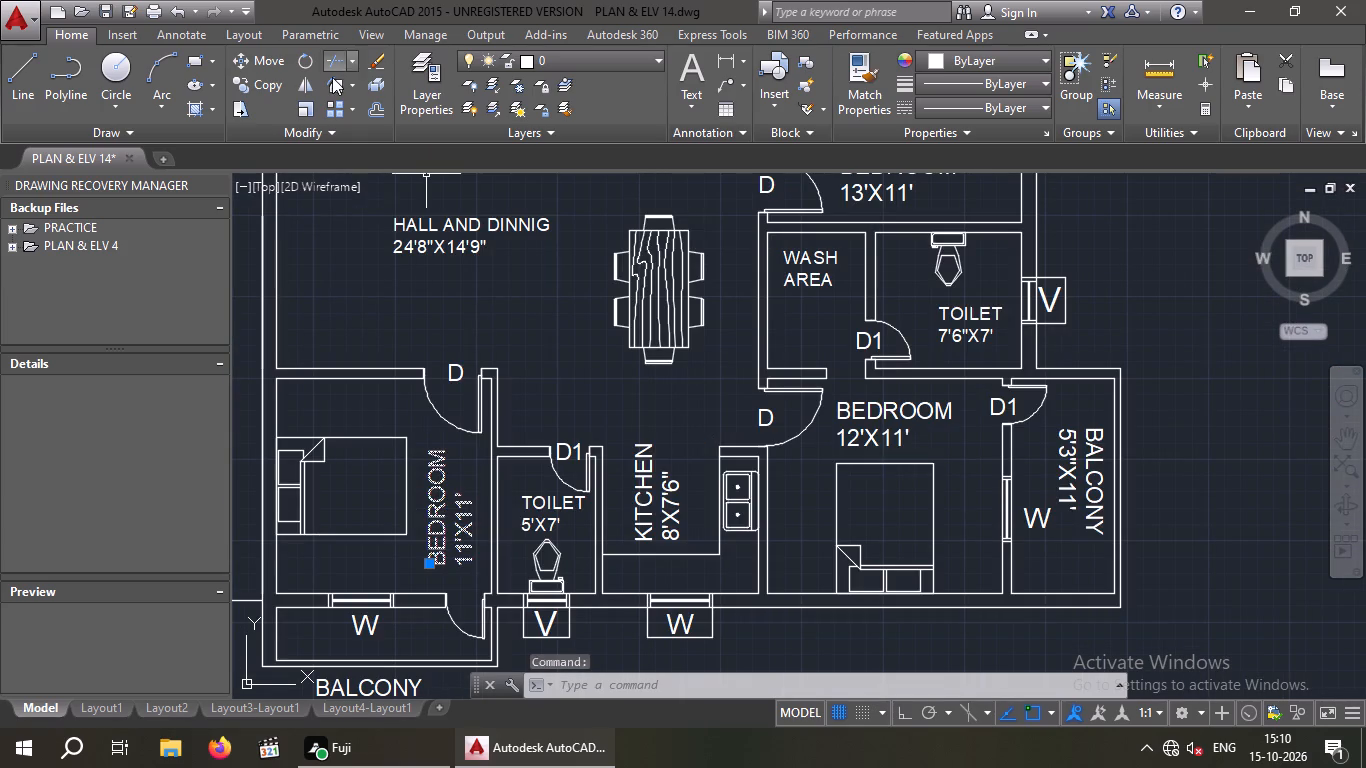
left_click(246, 79)
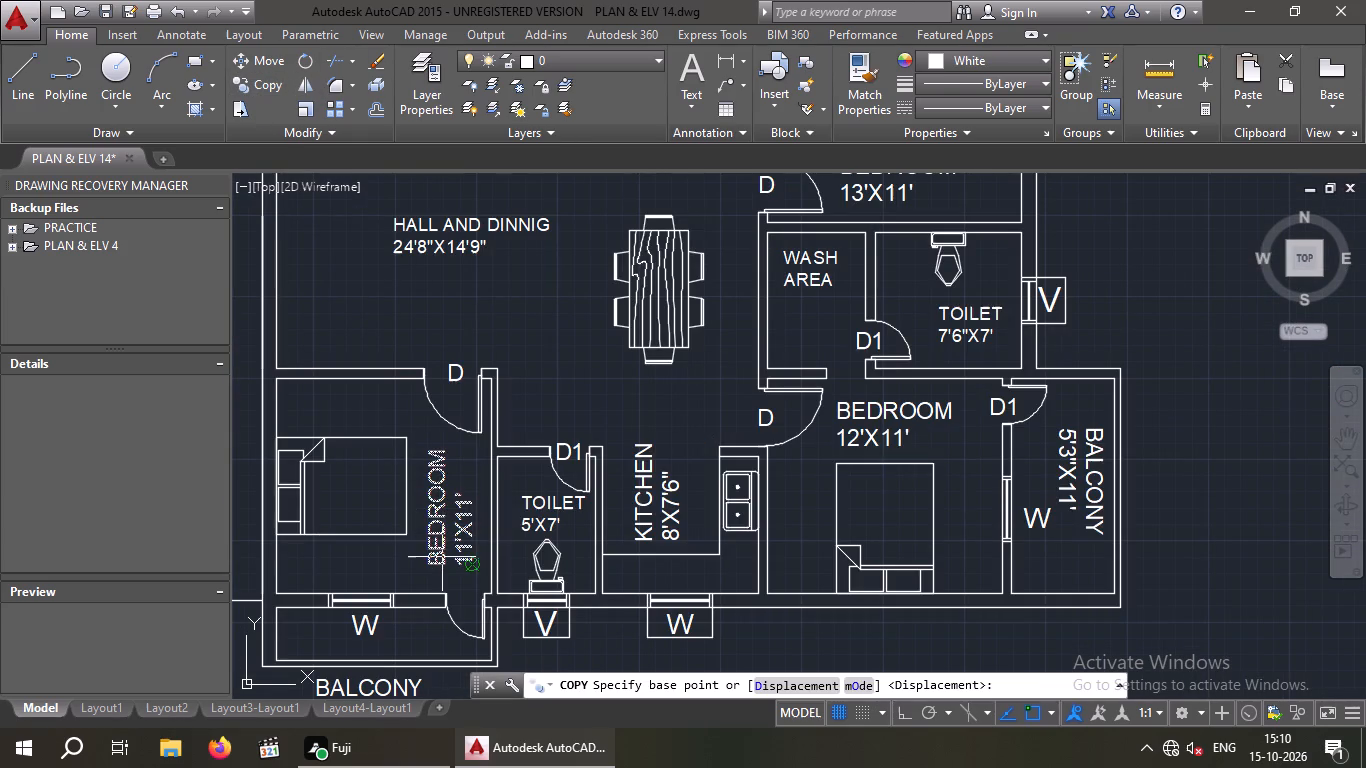
left_click_drag(442, 557, 441, 546)
scroll(453, 427, "down", 5)
scroll(976, 314, "up", 2)
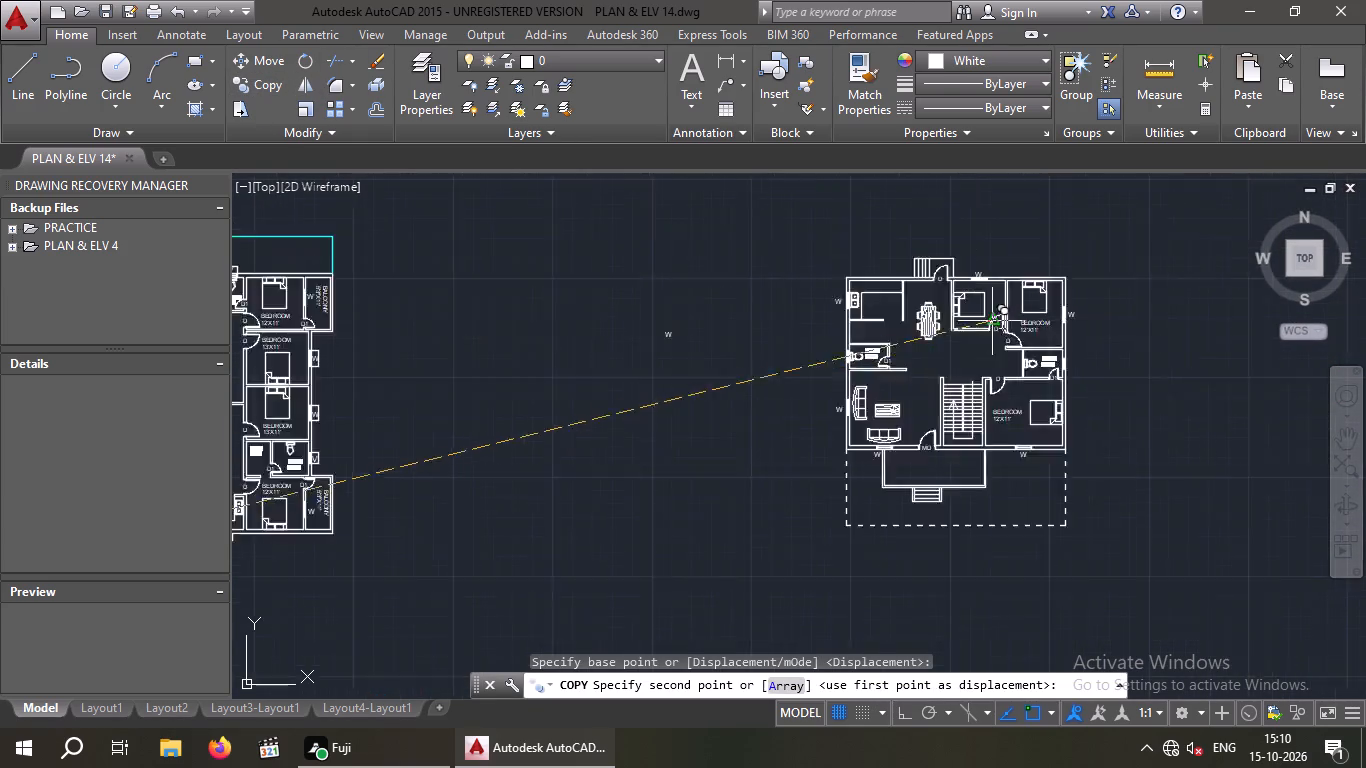
scroll(994, 322, "up", 3)
middle_click_drag(934, 380, 633, 492)
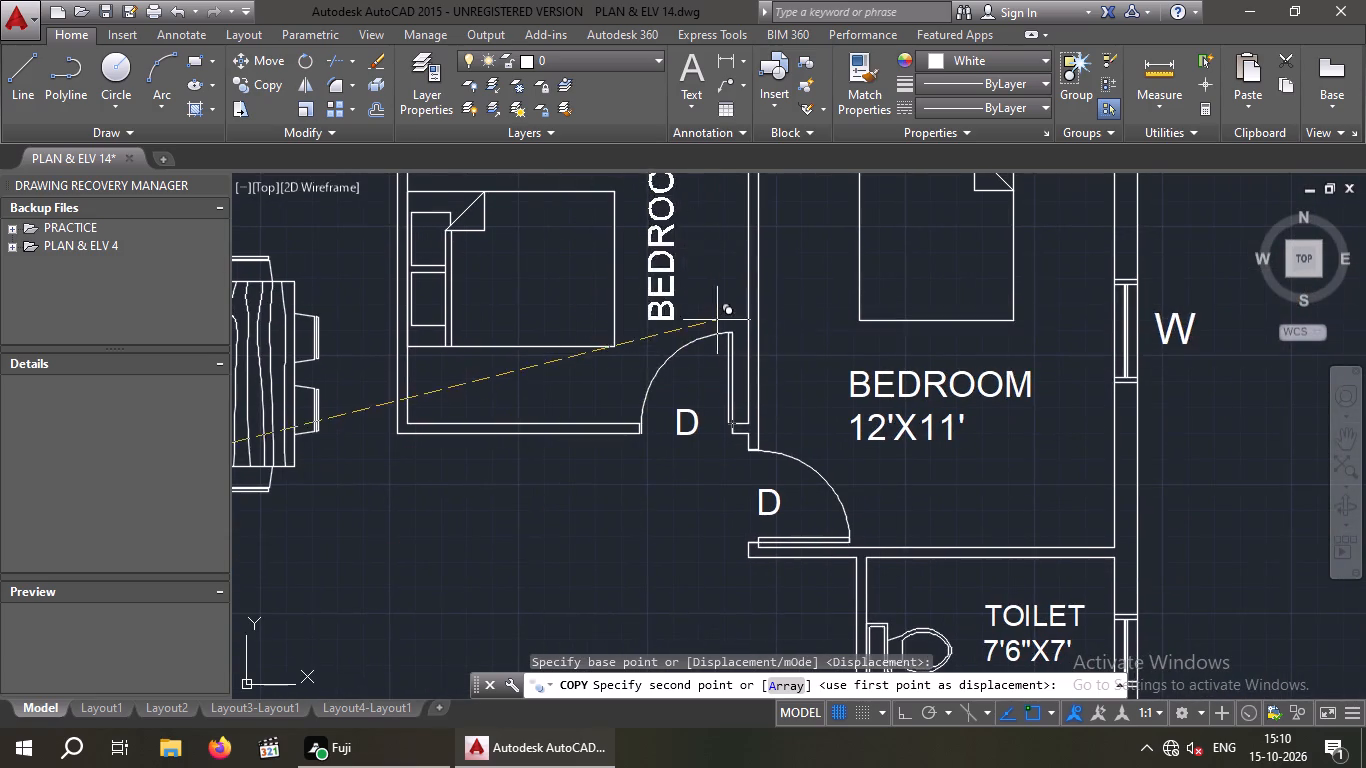
middle_click_drag(717, 319, 630, 486)
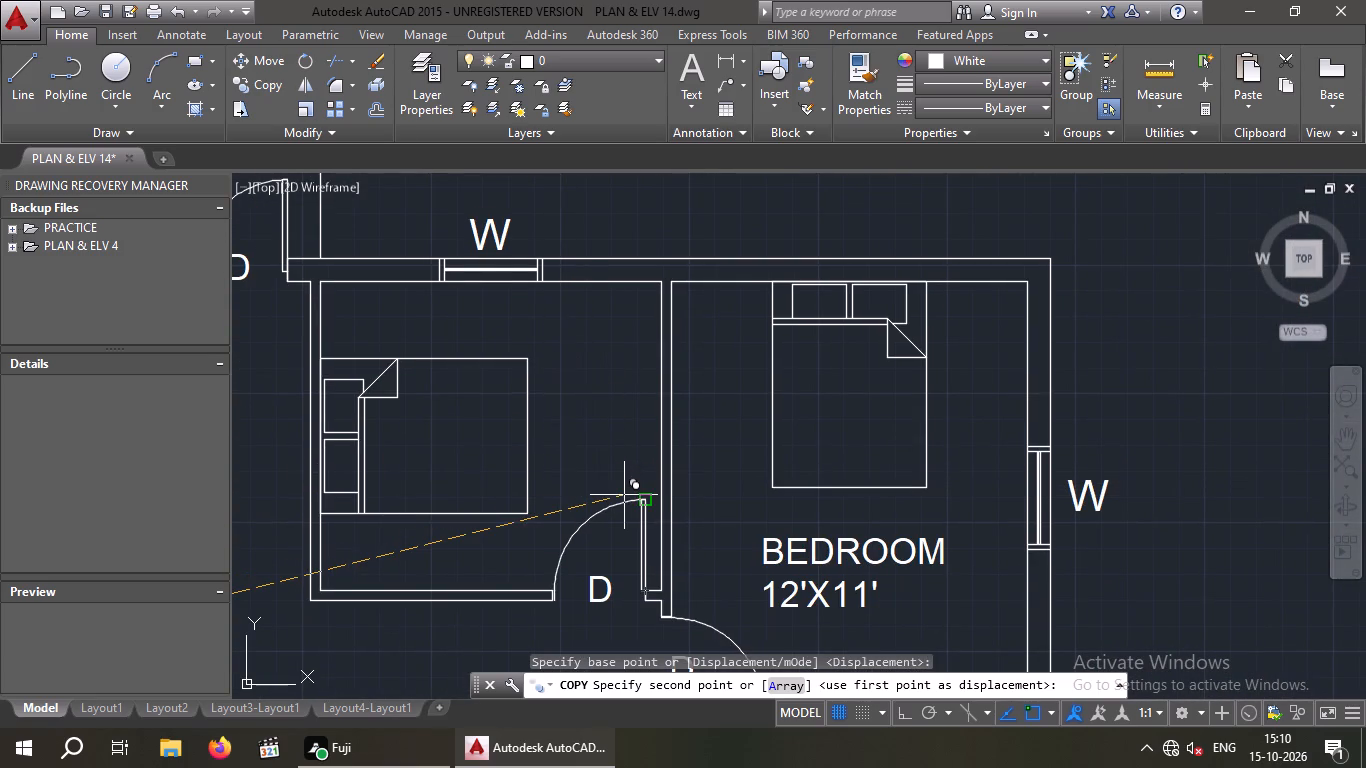
left_click(624, 495)
key("Escape")
Copy the HALL AND DINNIG 22'10"X14'9" label from the reference plan's lower-left hall into the house plan's sofa room, above the table.
scroll(586, 425, "down", 1)
middle_click_drag(566, 415, 468, 395)
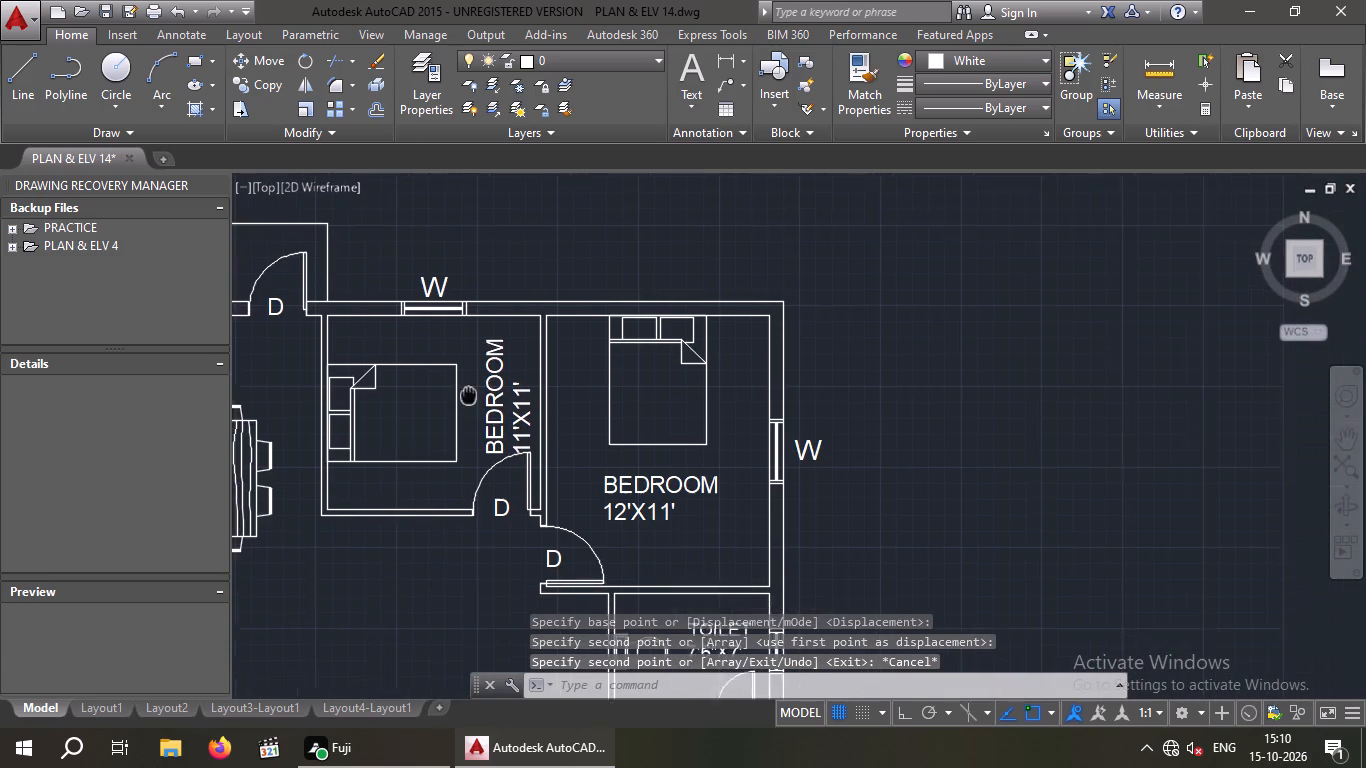
middle_click_drag(468, 395, 453, 386)
middle_click_drag(673, 396, 637, 165)
scroll(649, 171, "down", 2)
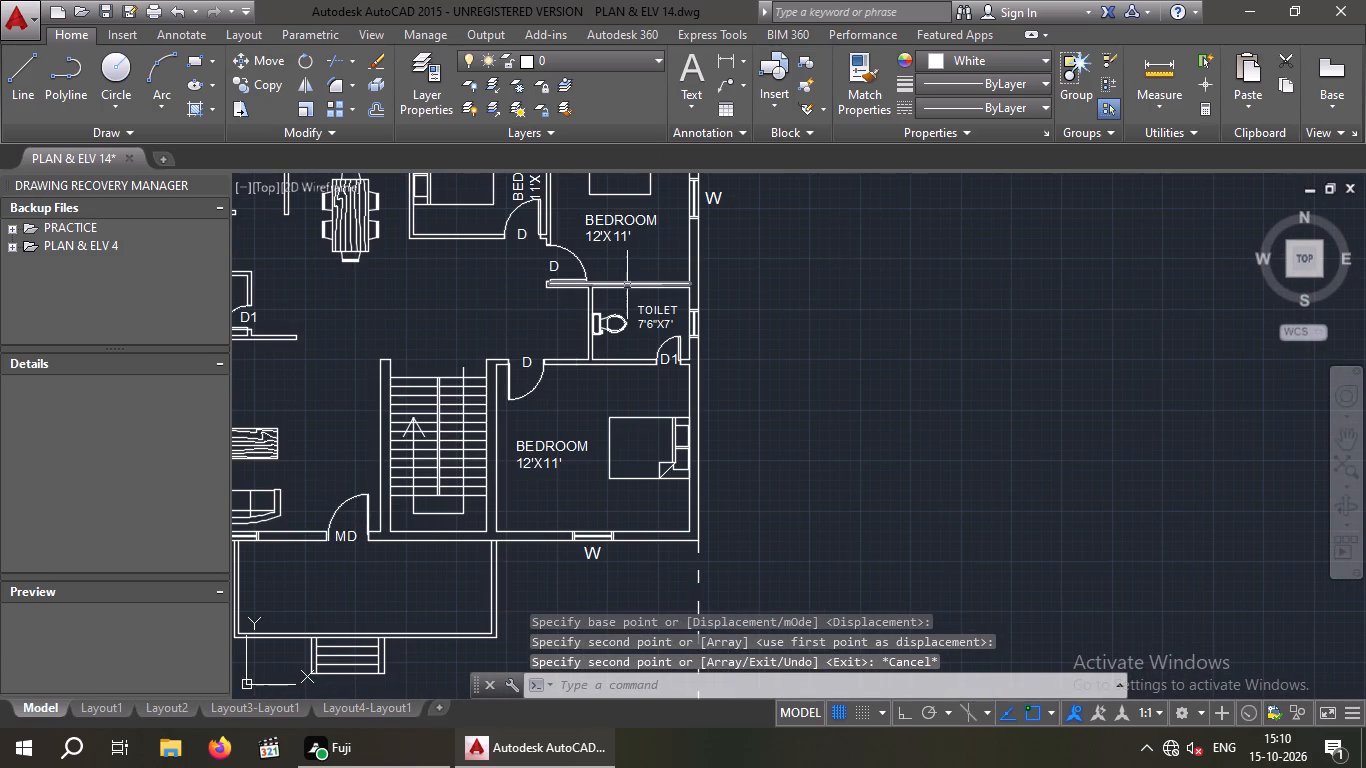
middle_click_drag(607, 288, 720, 253)
scroll(689, 264, "down", 1)
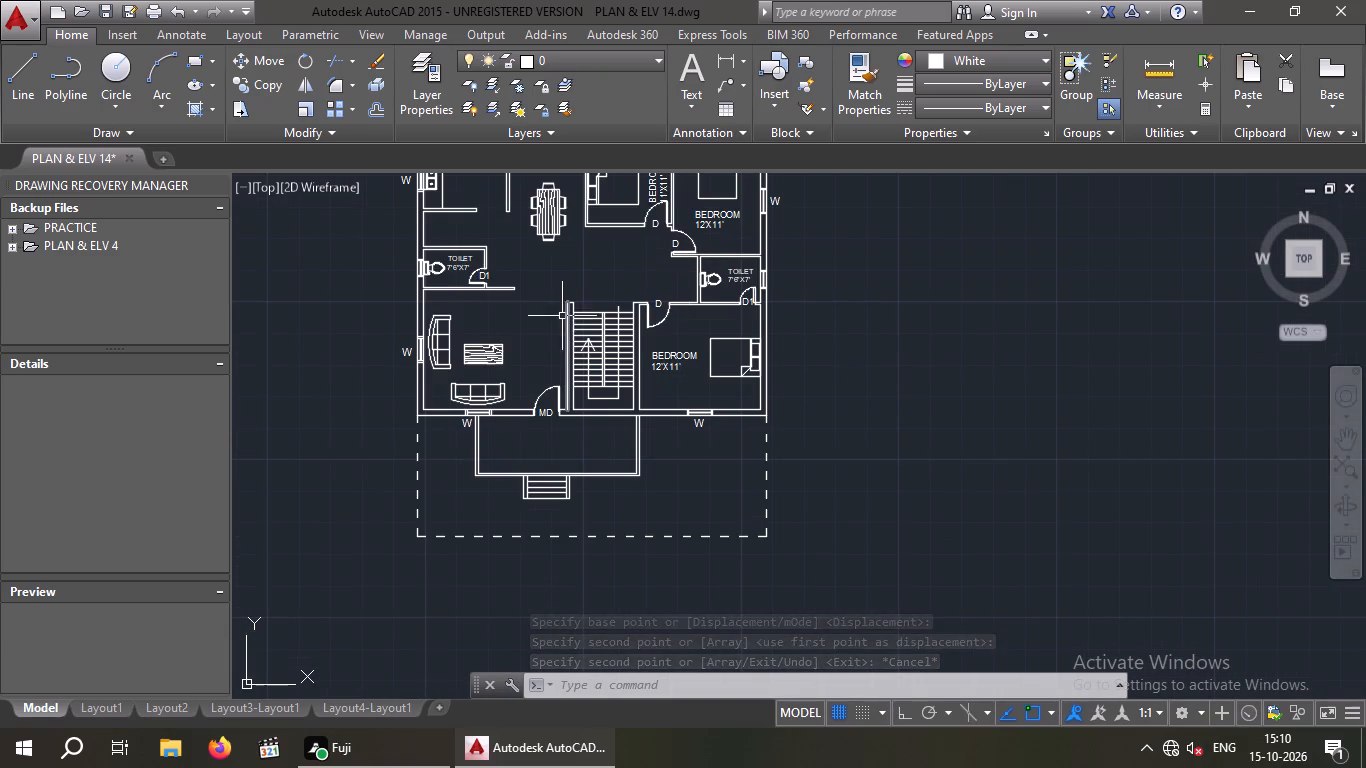
middle_click_drag(531, 319, 646, 276)
scroll(638, 283, "down", 2)
middle_click_drag(363, 309, 661, 298)
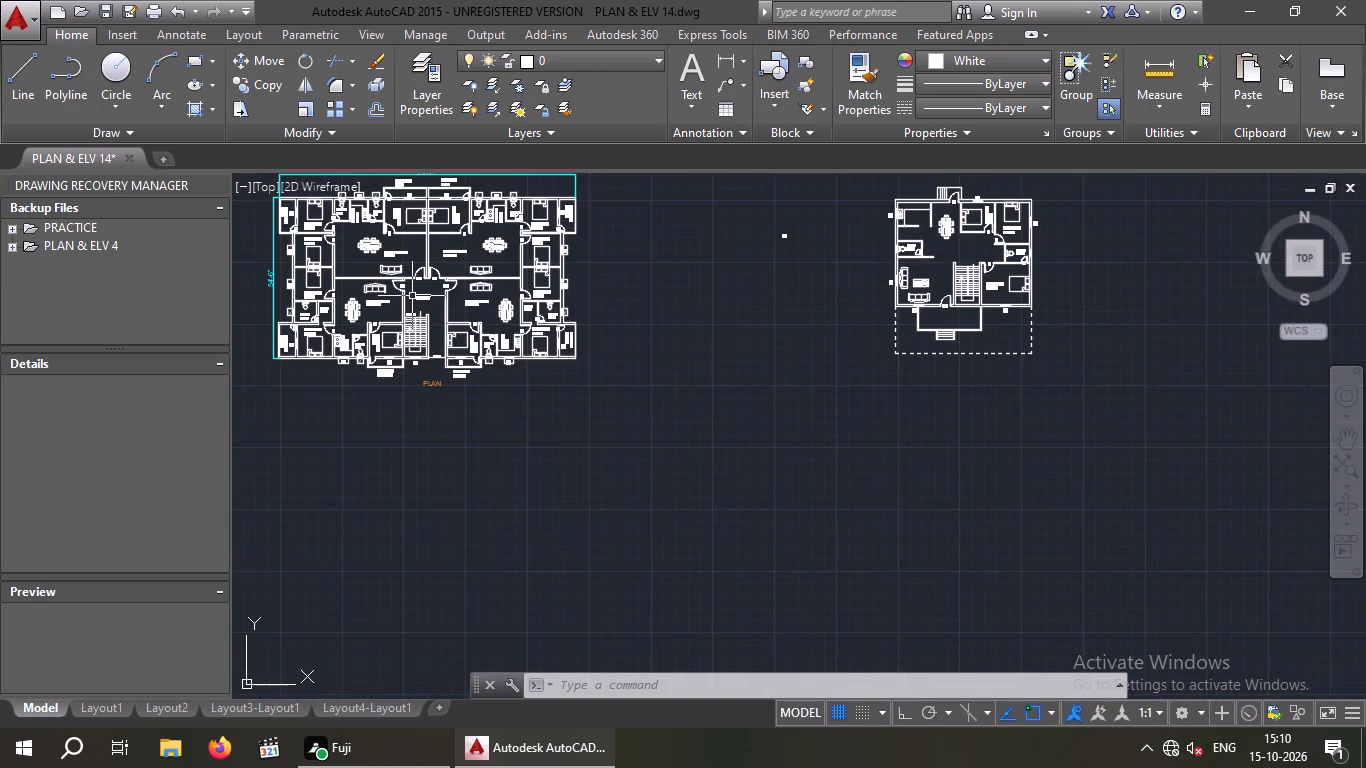
scroll(412, 286, "up", 2)
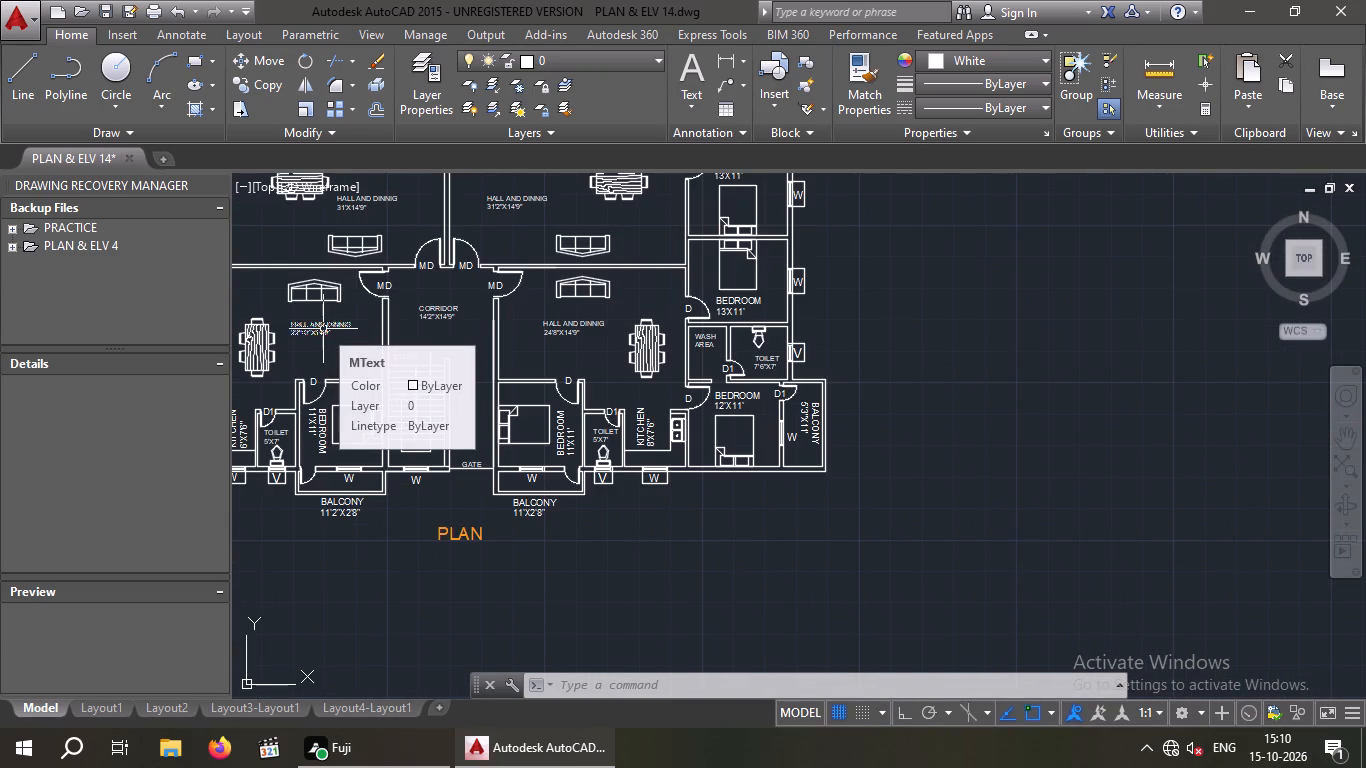
left_click(323, 328)
left_click(261, 80)
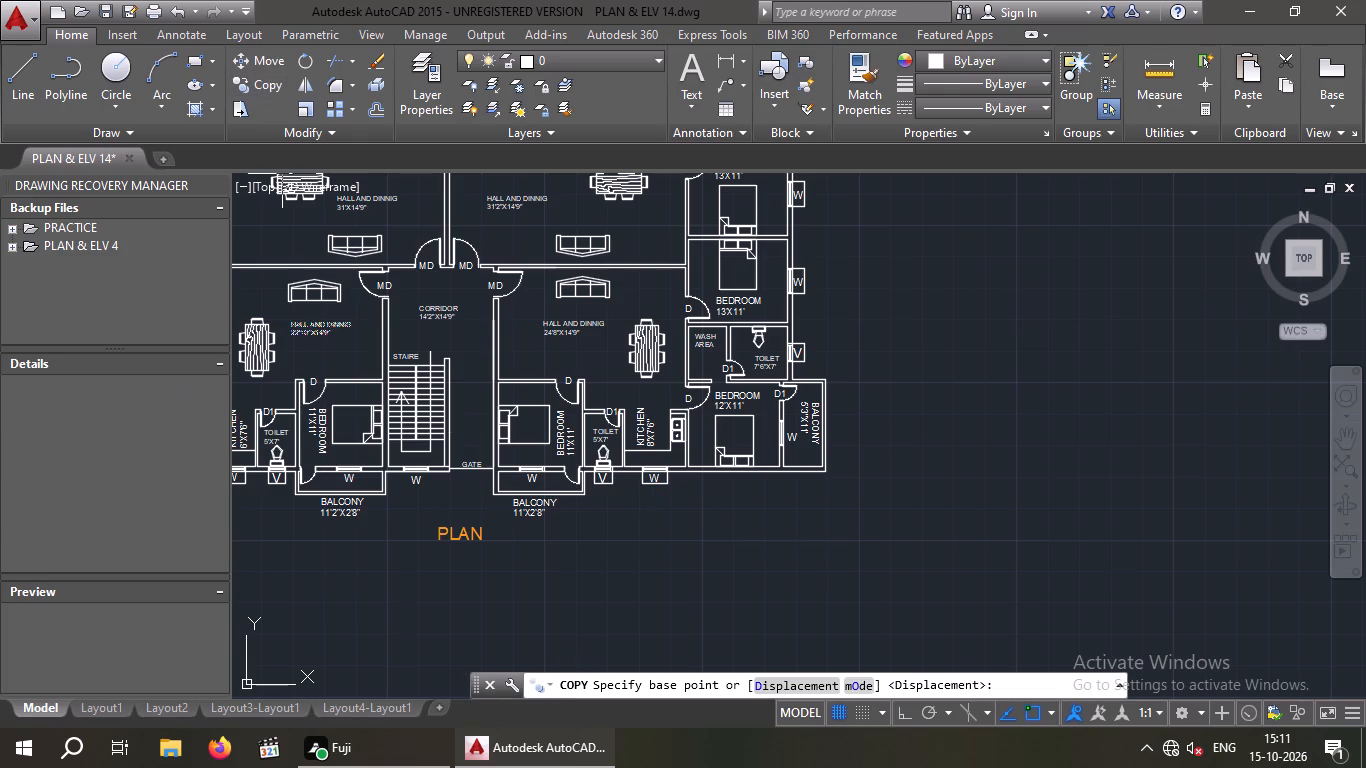
left_click(288, 334)
scroll(312, 319, "down", 2)
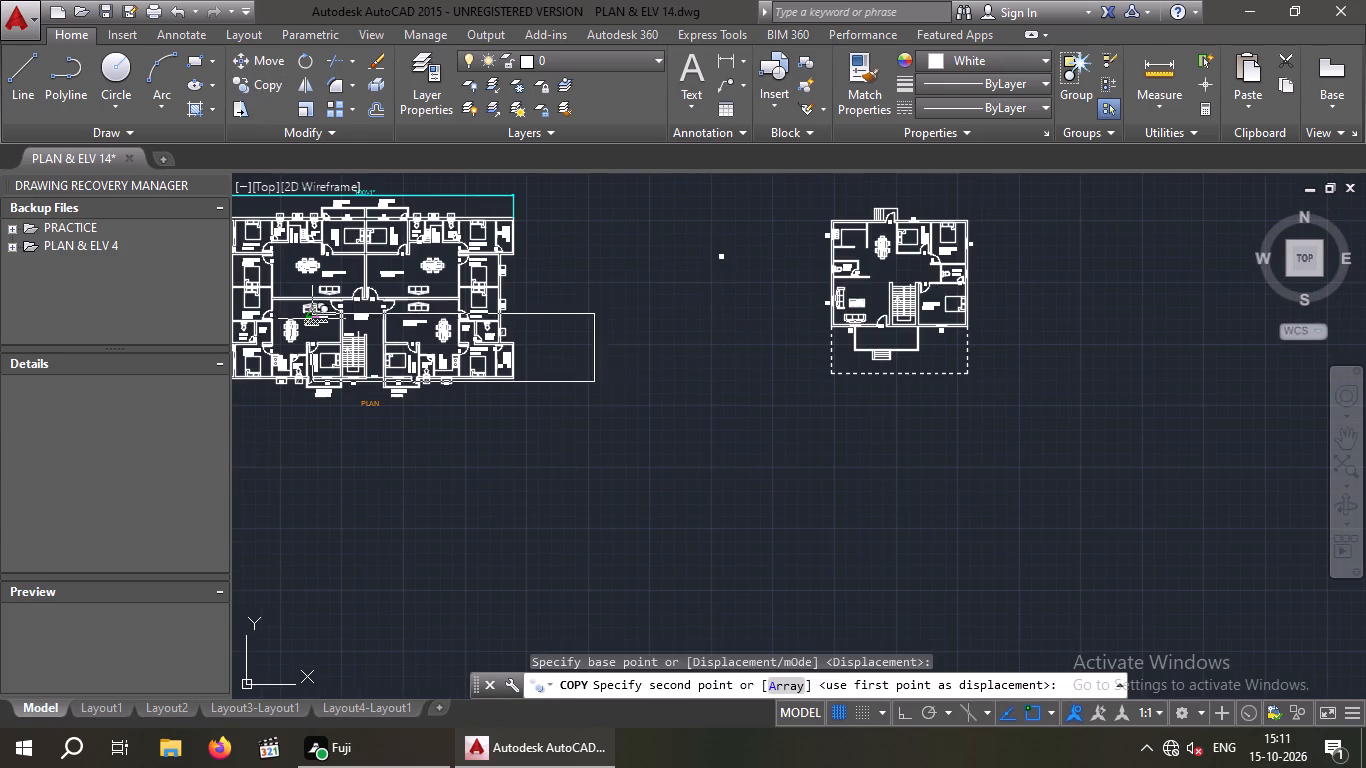
scroll(857, 313, "up", 3)
middle_click_drag(876, 309, 668, 402)
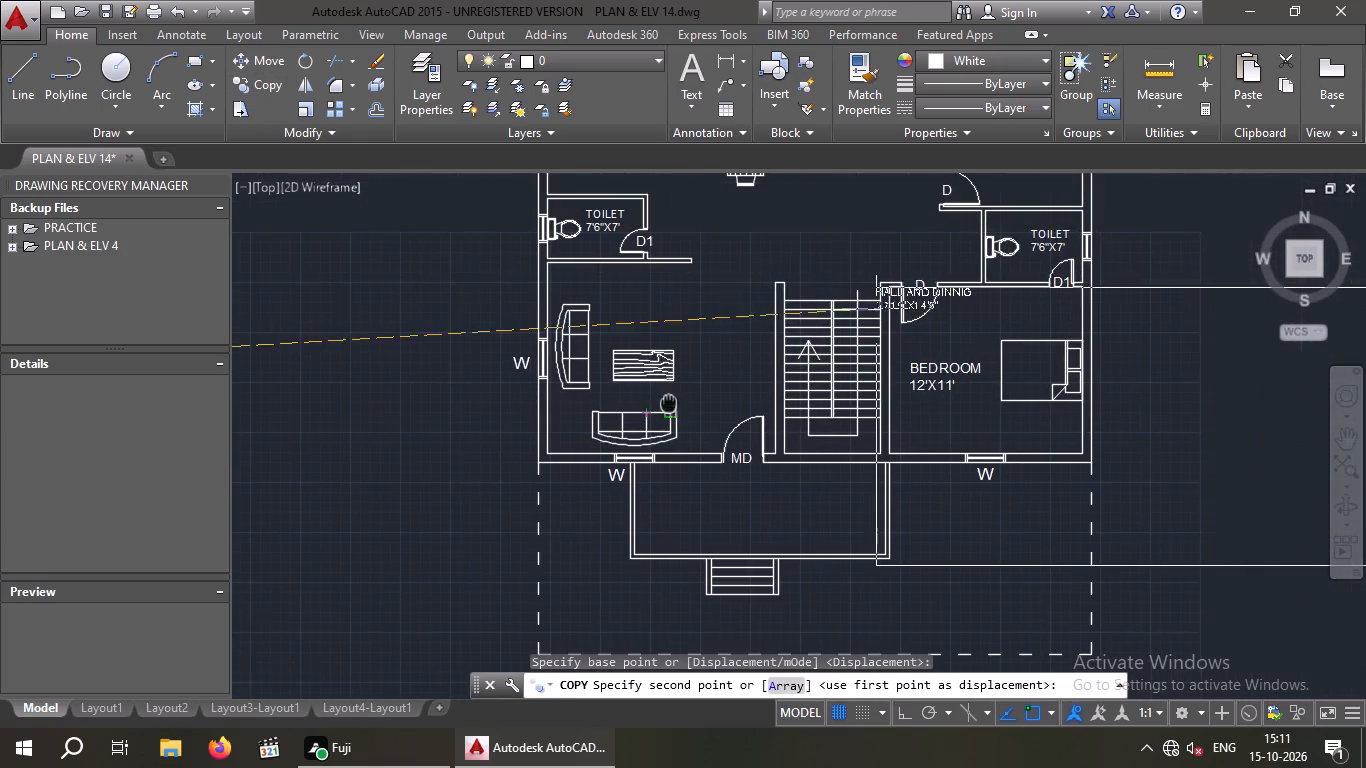
scroll(632, 314, "up", 2)
left_click(580, 321)
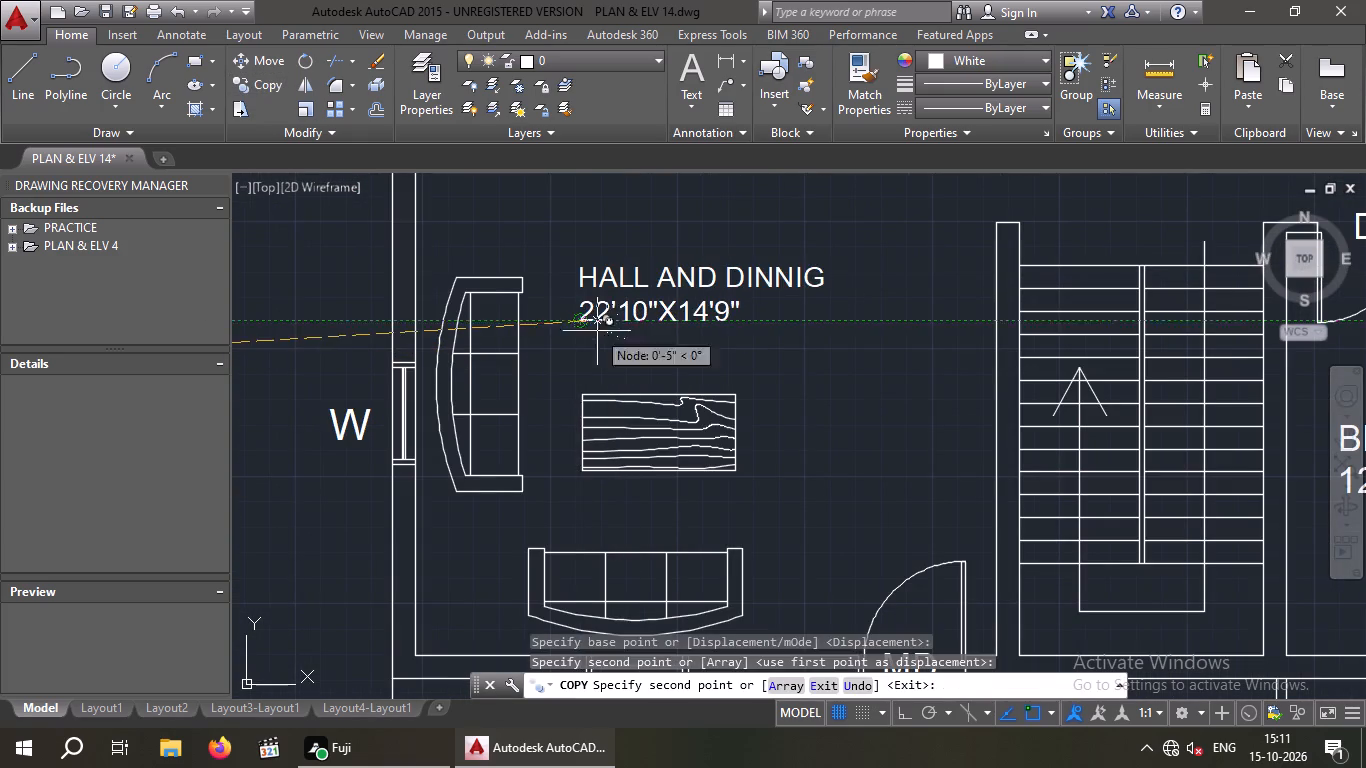
key("Escape")
Copy another room name label from the reference plan to the house plan.
scroll(559, 317, "down", 3)
middle_click_drag(383, 335, 573, 301)
scroll(620, 315, "down", 2)
middle_click_drag(532, 330, 652, 301)
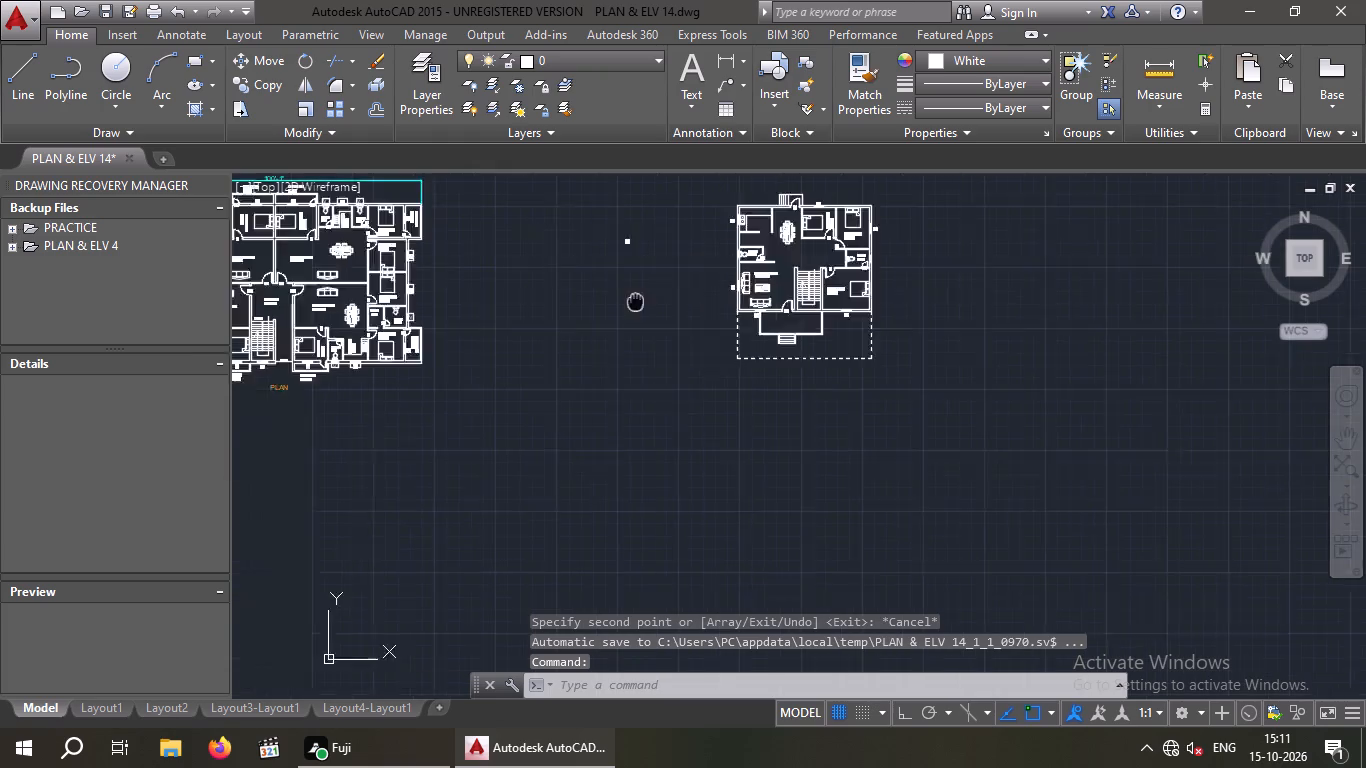
middle_click_drag(652, 301, 709, 301)
middle_click_drag(347, 285, 436, 345)
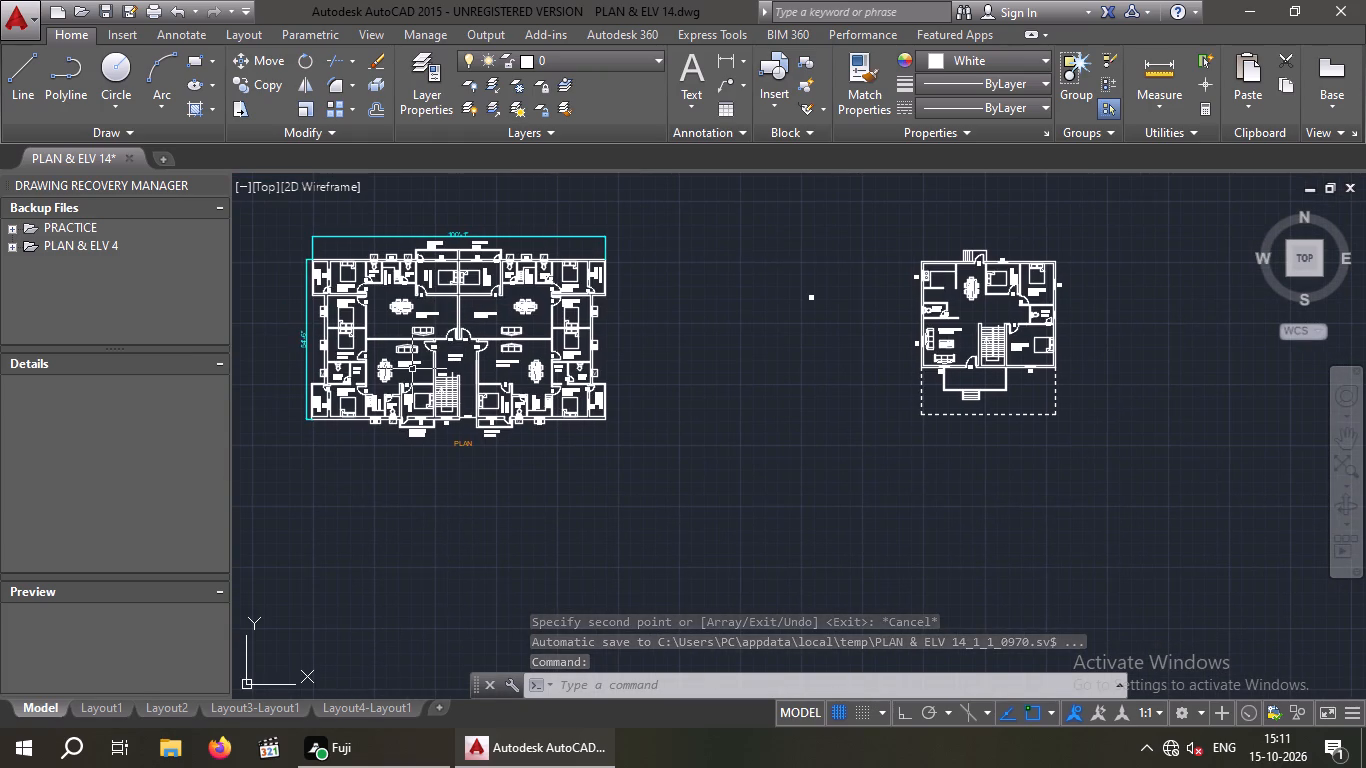
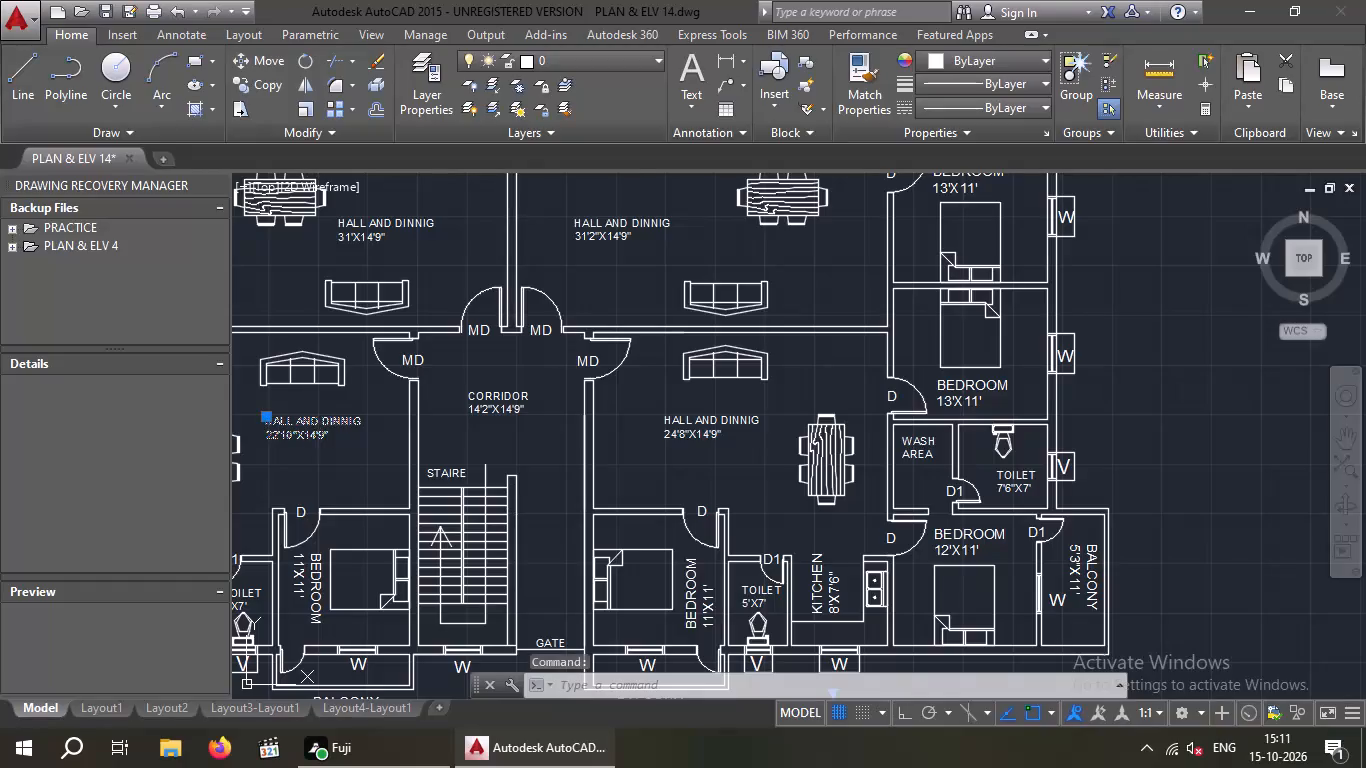
Set the text height of the four HALL AND DINNIG labels in the reference plan to 10".
key("Escape")
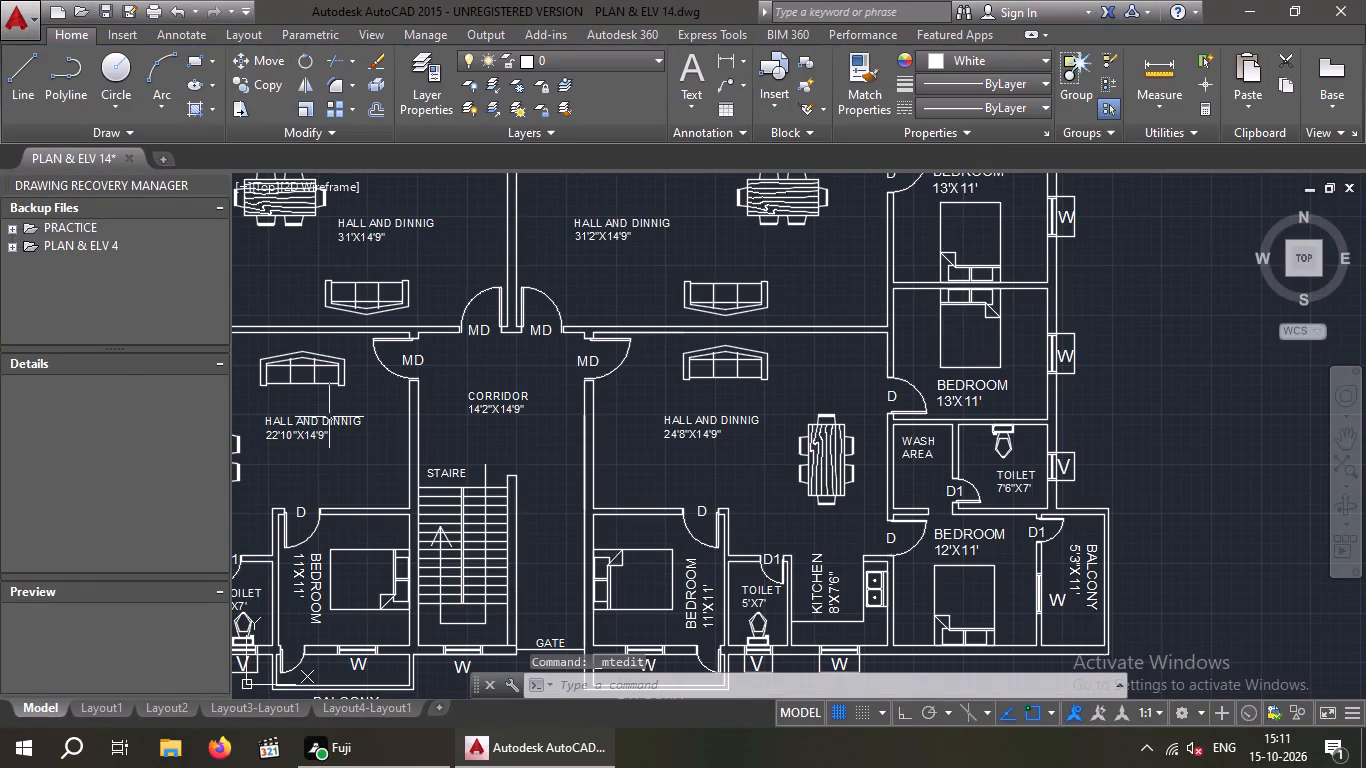
left_click(320, 423)
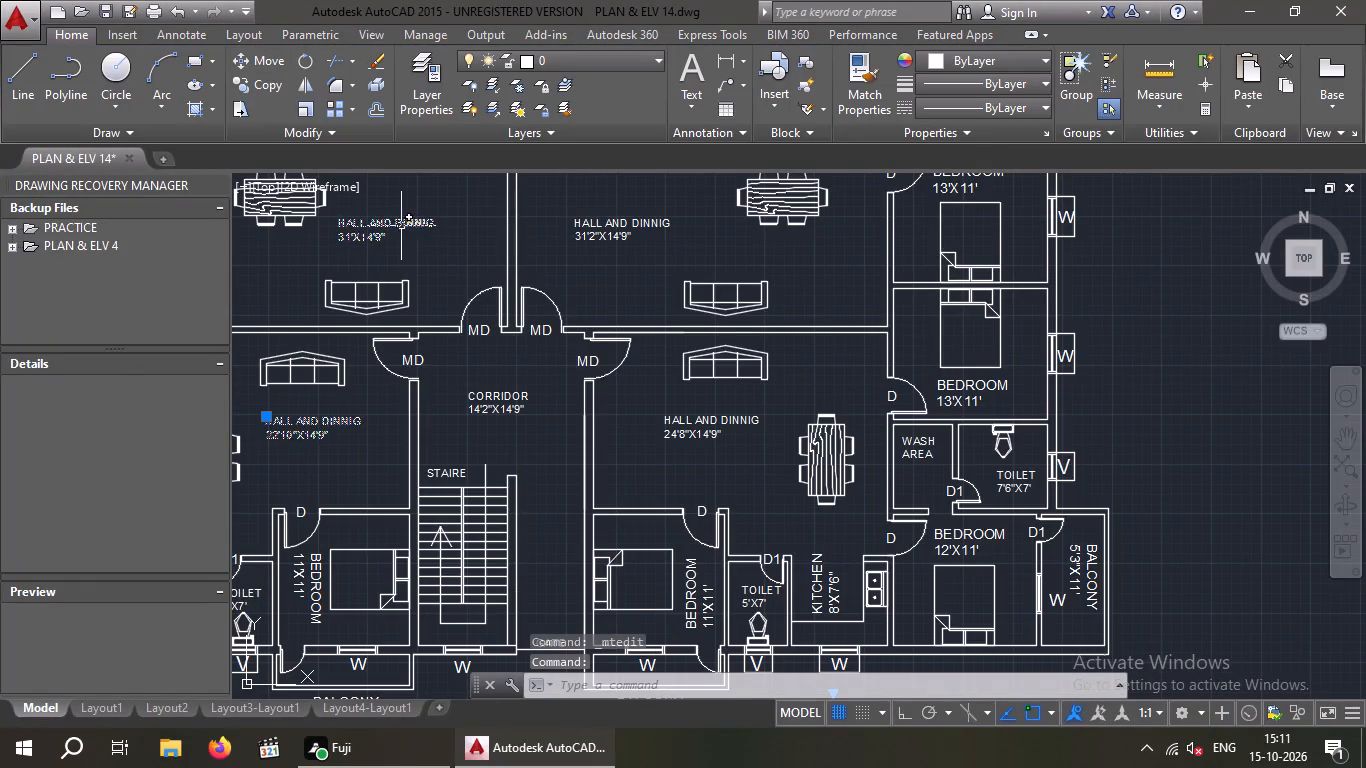
left_click(401, 220)
left_click(625, 237)
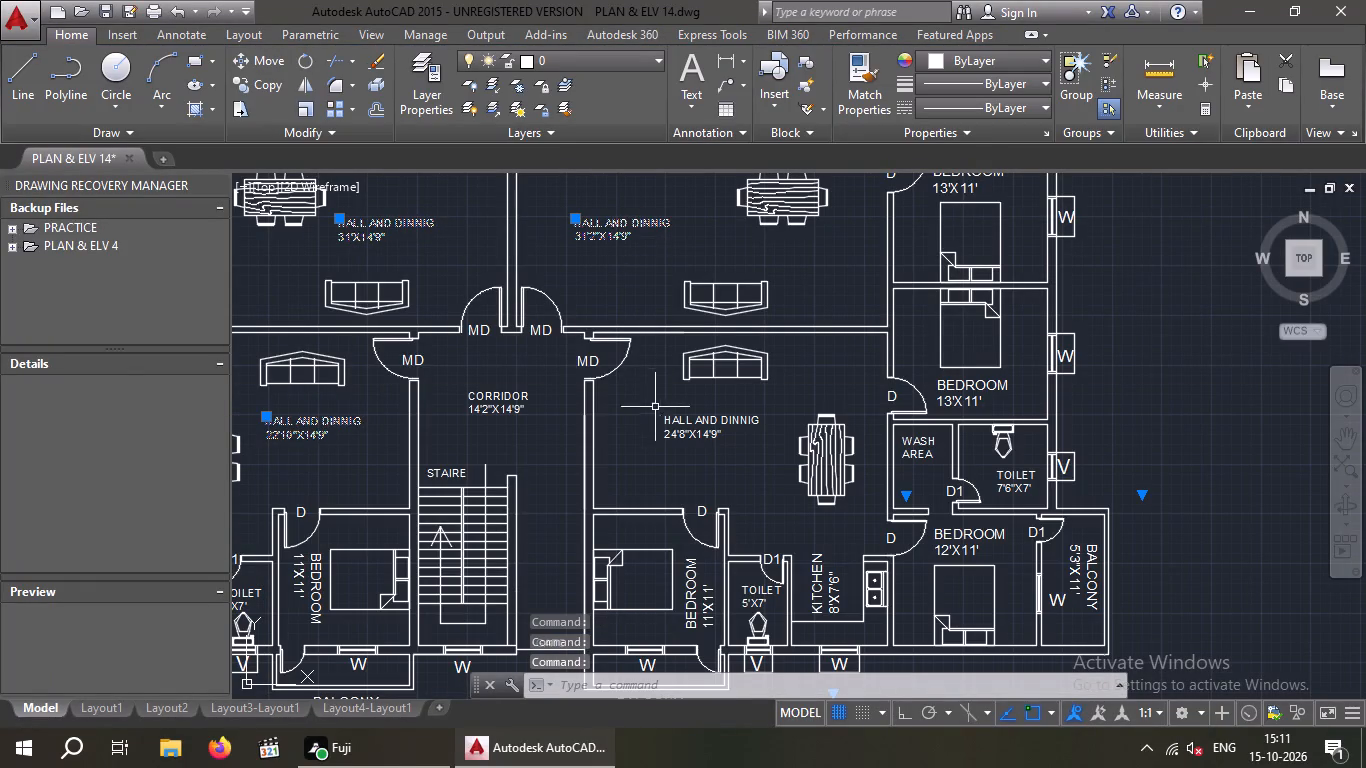
left_click(680, 420)
double_click(679, 428)
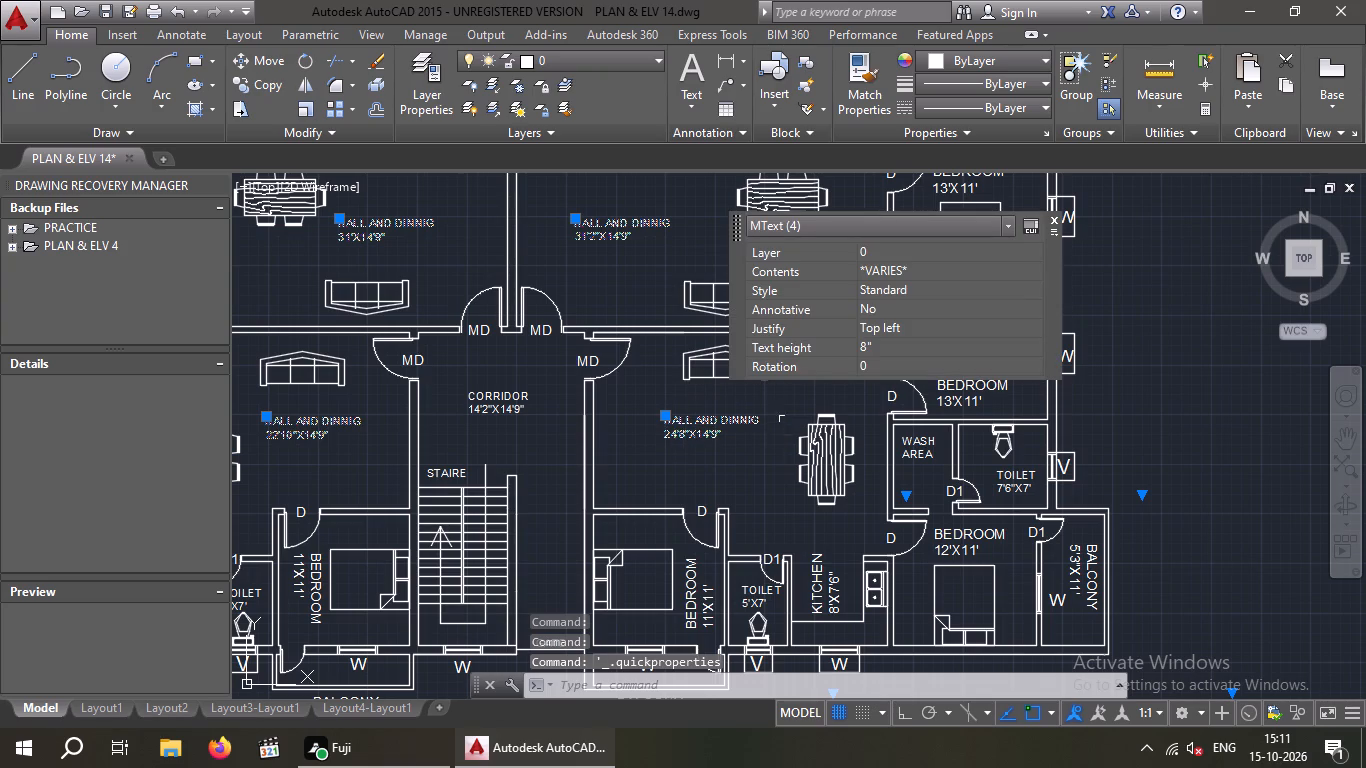
left_click(873, 342)
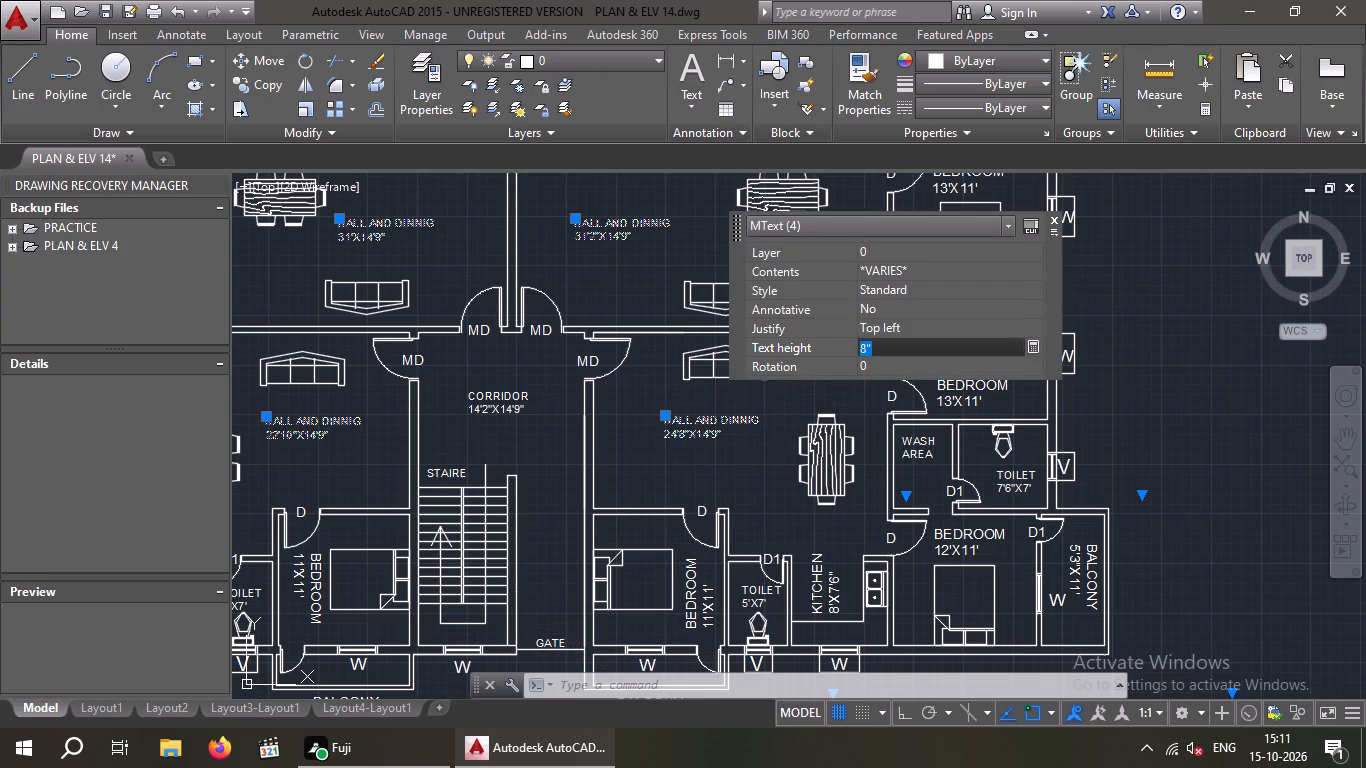
key("1")
key("0")
key("shift+quotedbl")
key("Return")
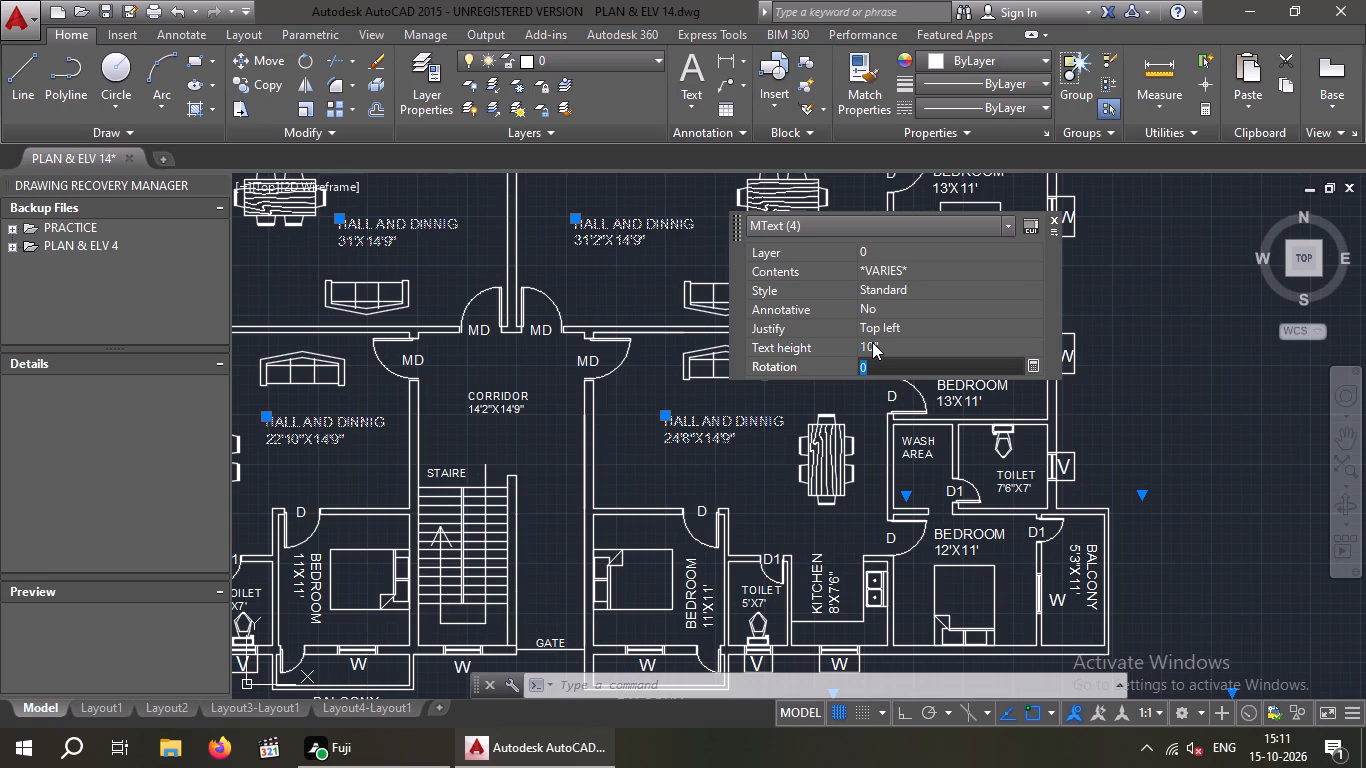
left_click(609, 454)
key("Escape")
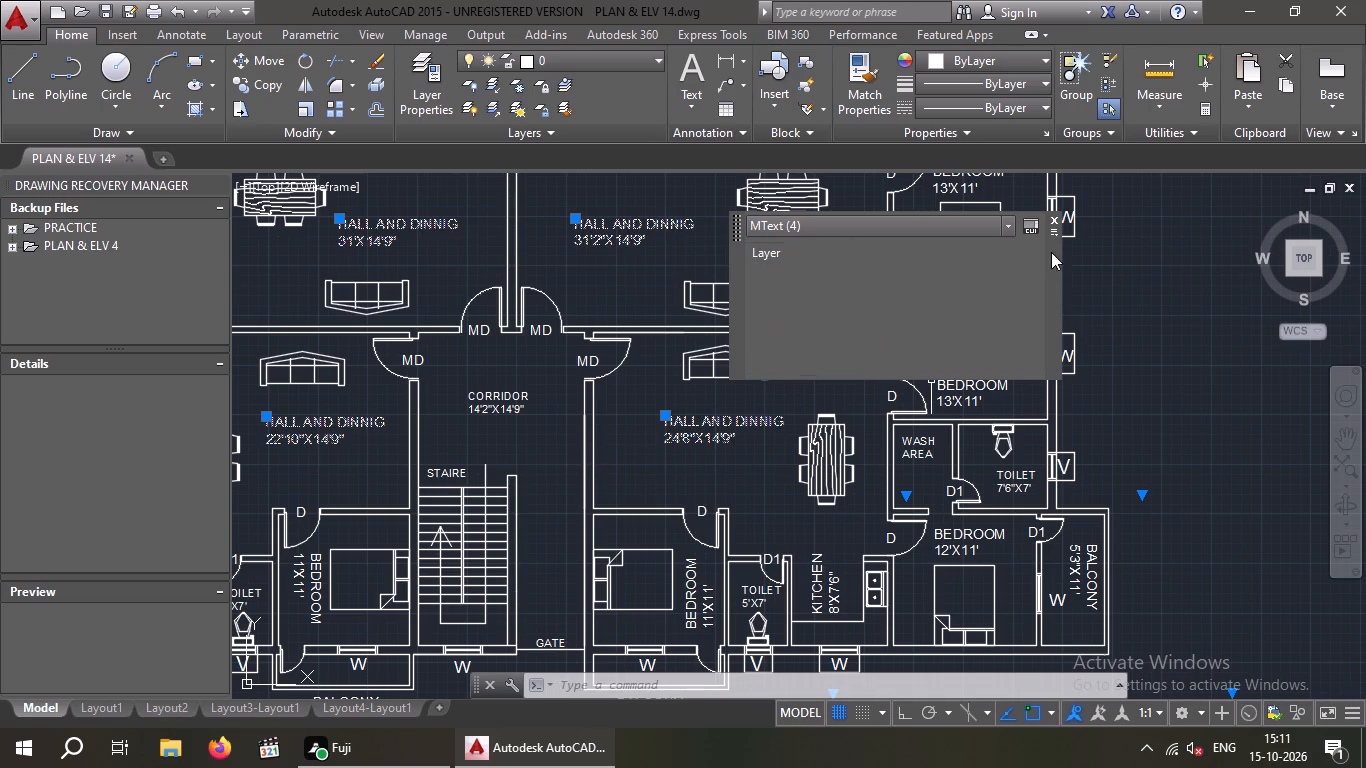
left_click(1052, 216)
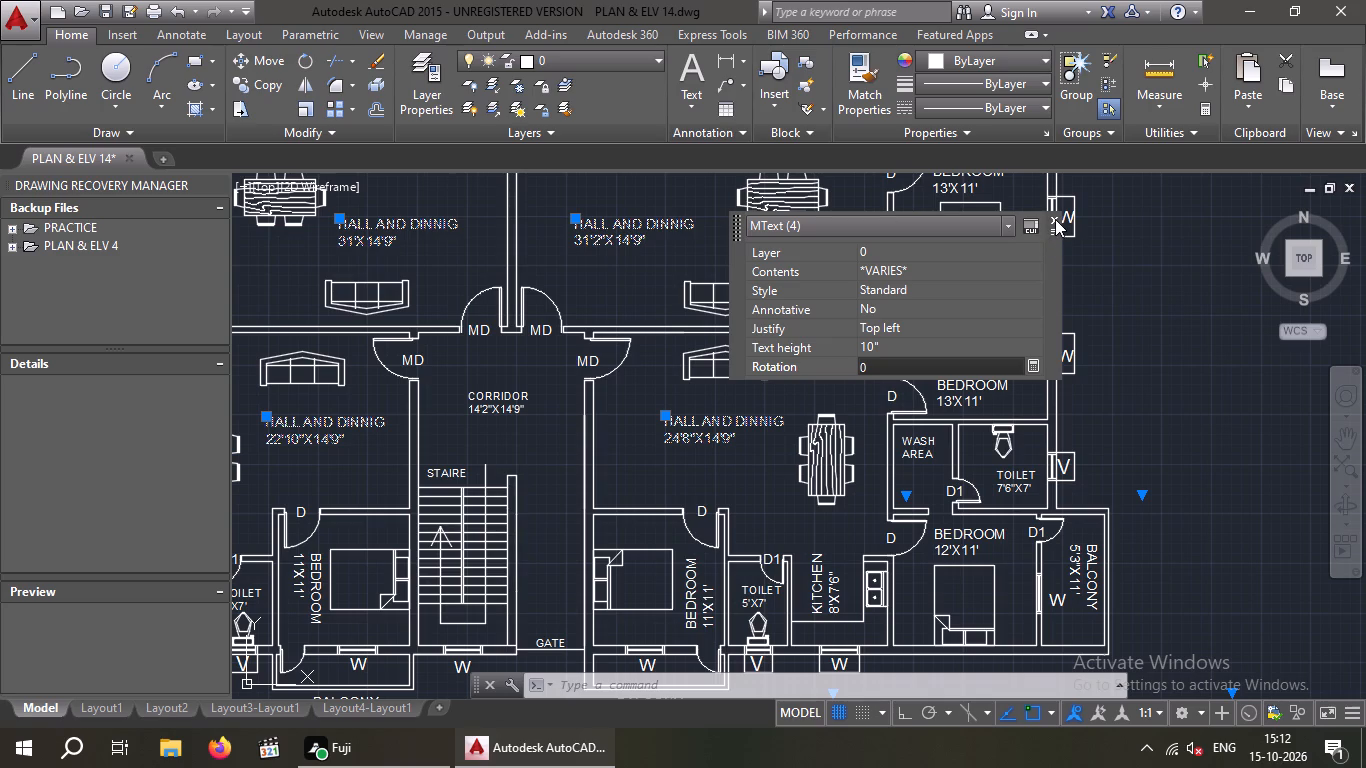
double_click(1055, 219)
key("Escape")
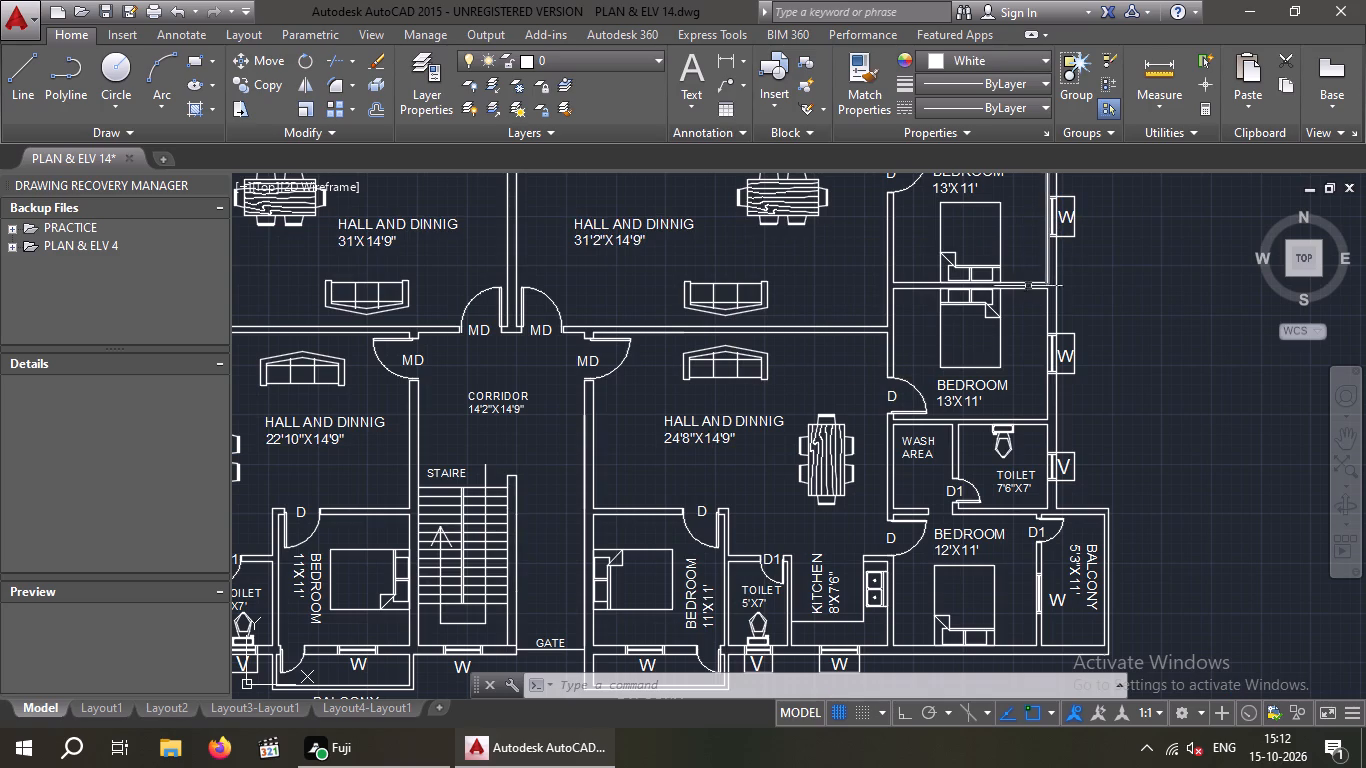
Set the text height of the house plan's HALL AND DINNIG 22'10"X14'9" label to 10".
scroll(984, 320, "down", 2)
middle_click_drag(1081, 330, 835, 399)
middle_click_drag(880, 383, 581, 383)
scroll(1067, 395, "up", 3)
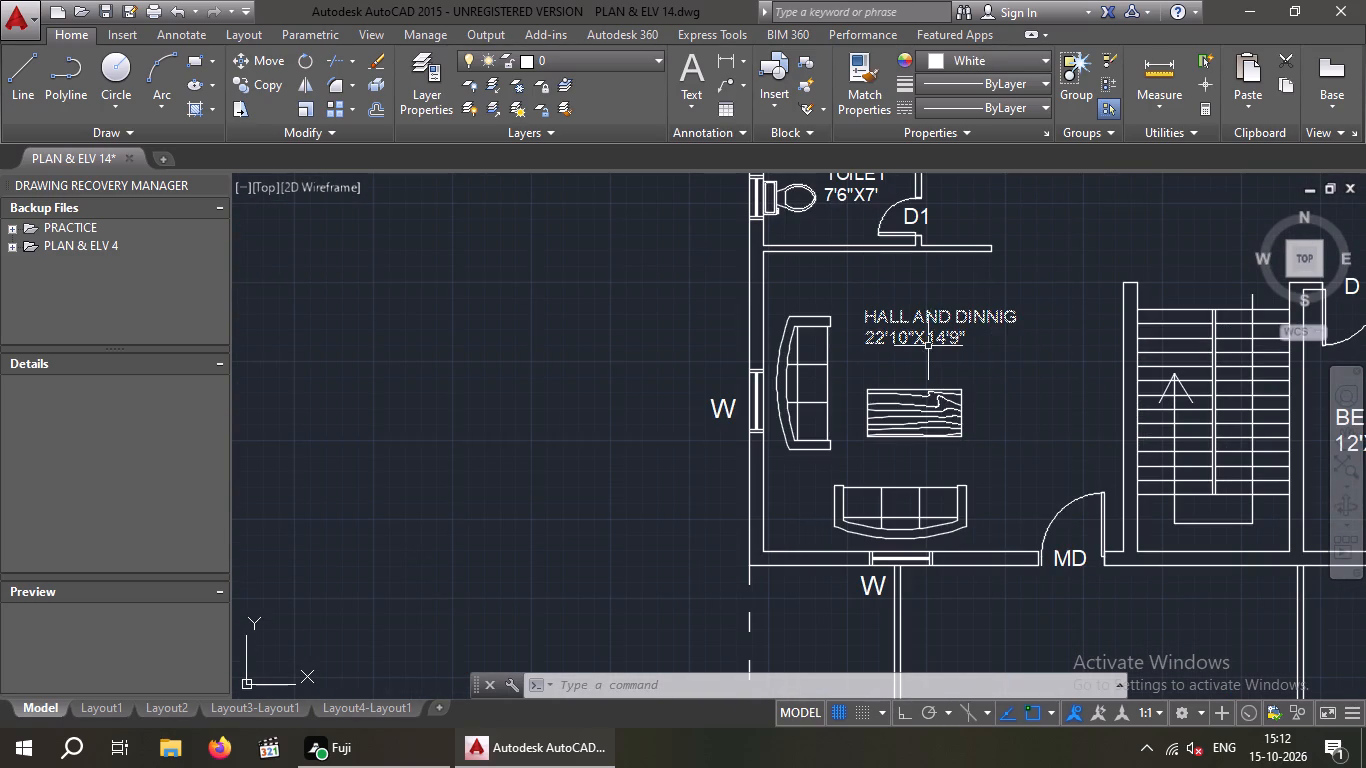
scroll(1001, 343, "down", 1)
middle_click_drag(1002, 343, 765, 386)
key("Escape")
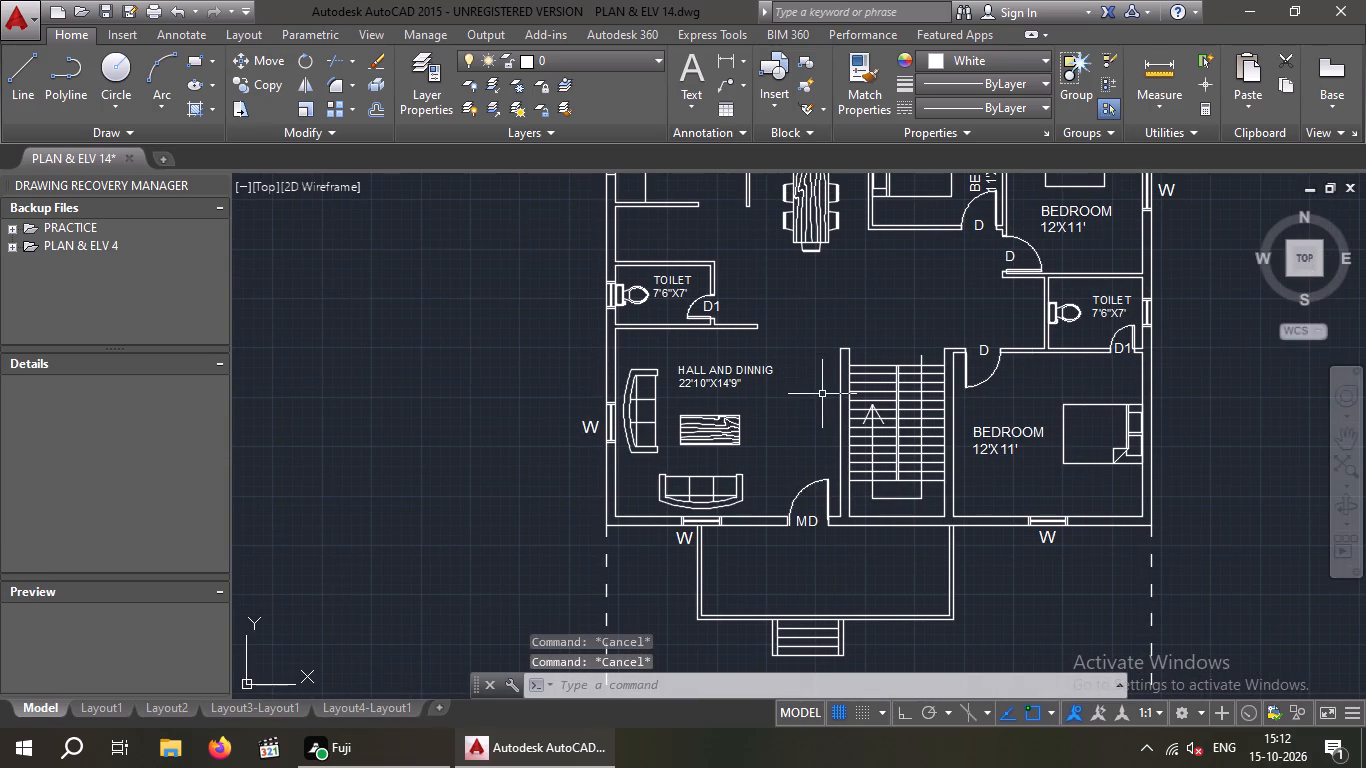
left_click(723, 372)
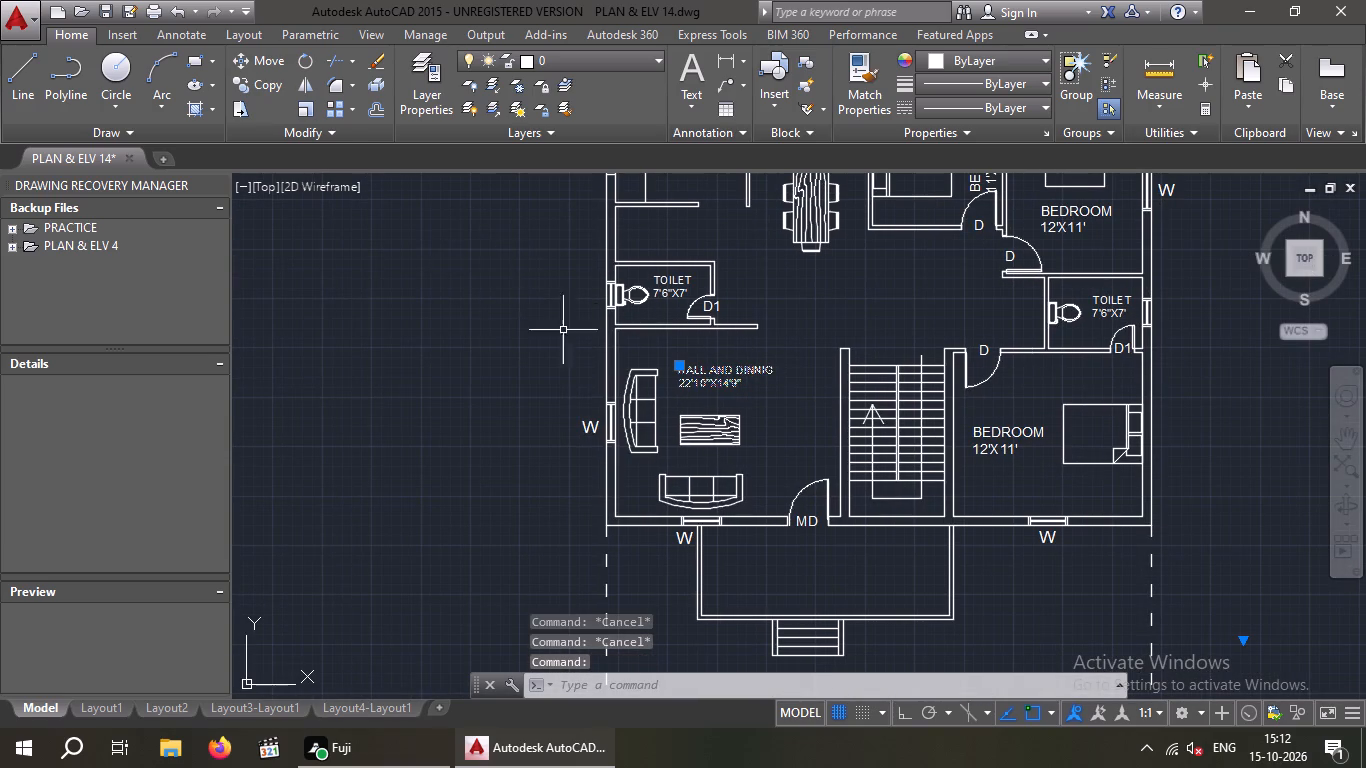
key("Escape")
double_click(734, 376)
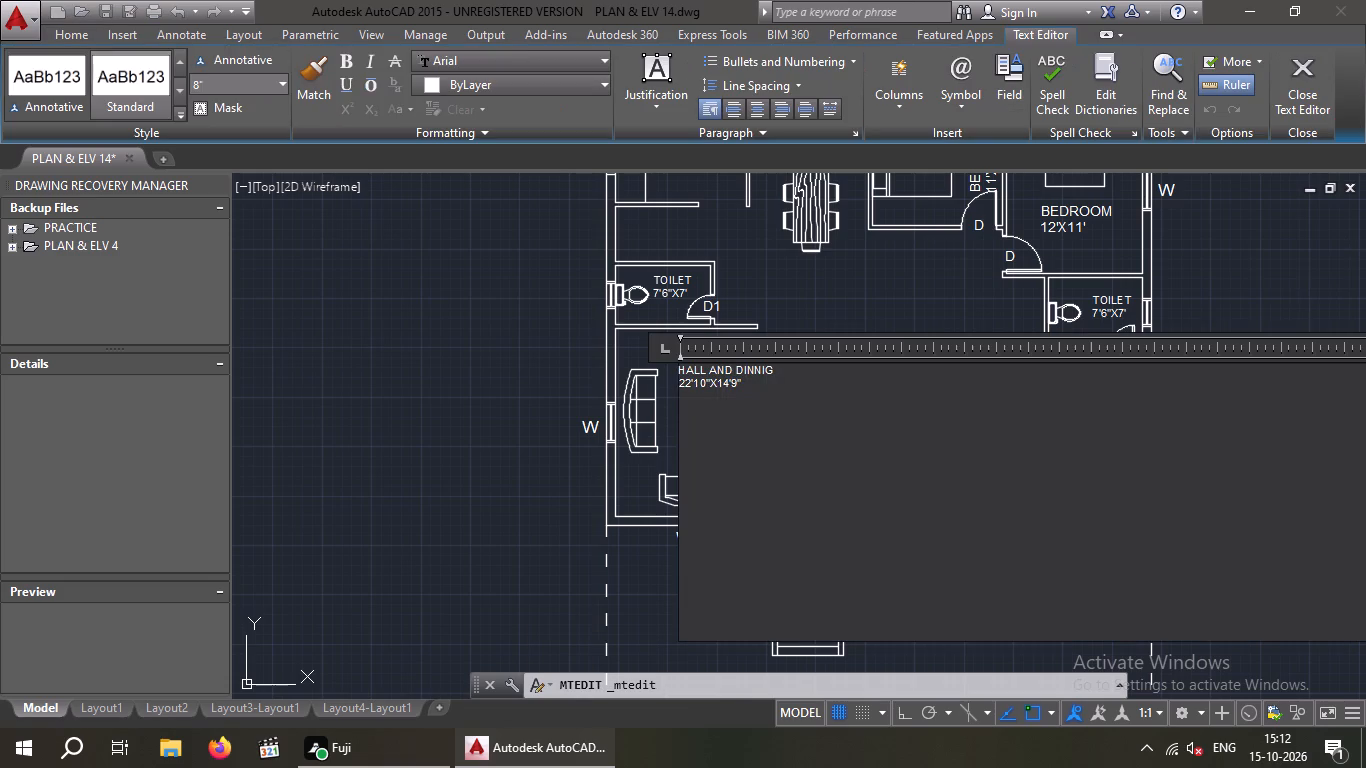
left_click(742, 386)
left_click_drag(742, 385, 659, 346)
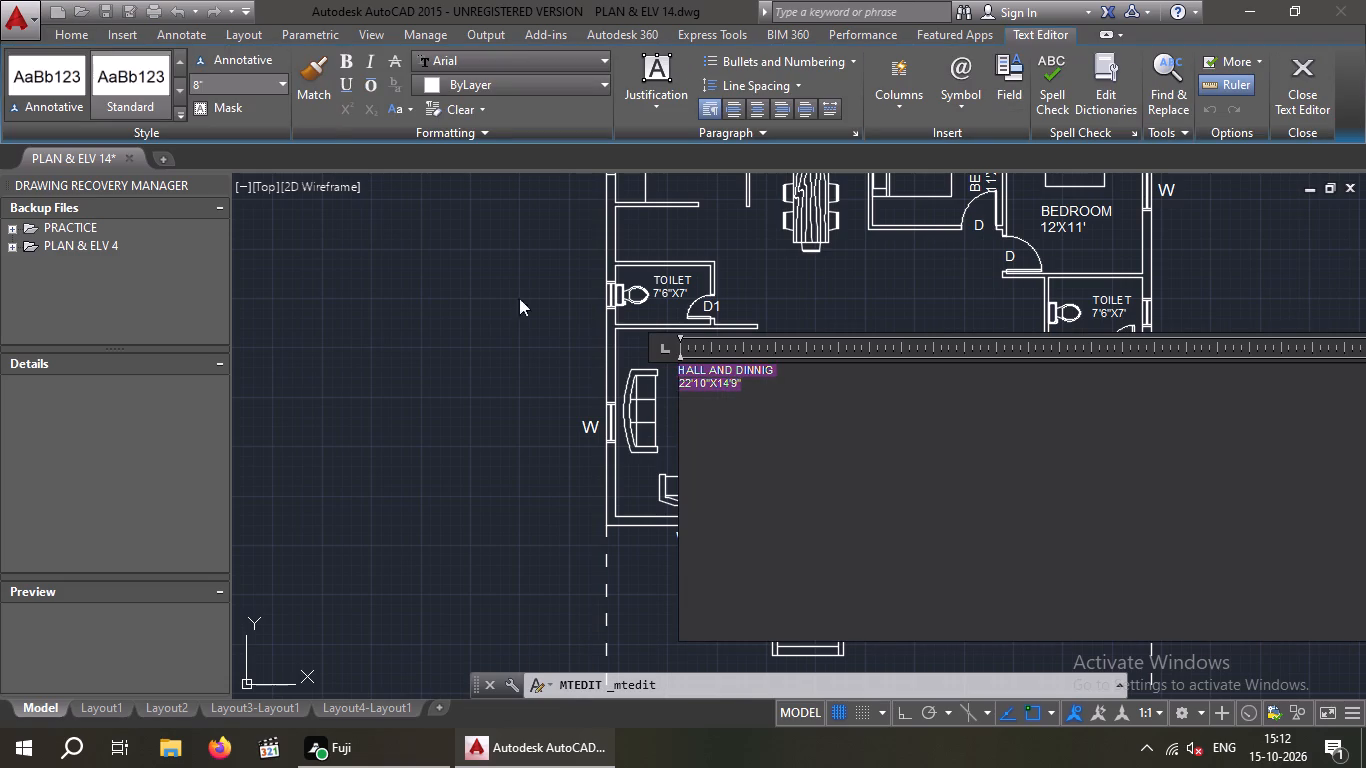
left_click(232, 88)
type("10")
key("shift+quotedbl")
key("Return")
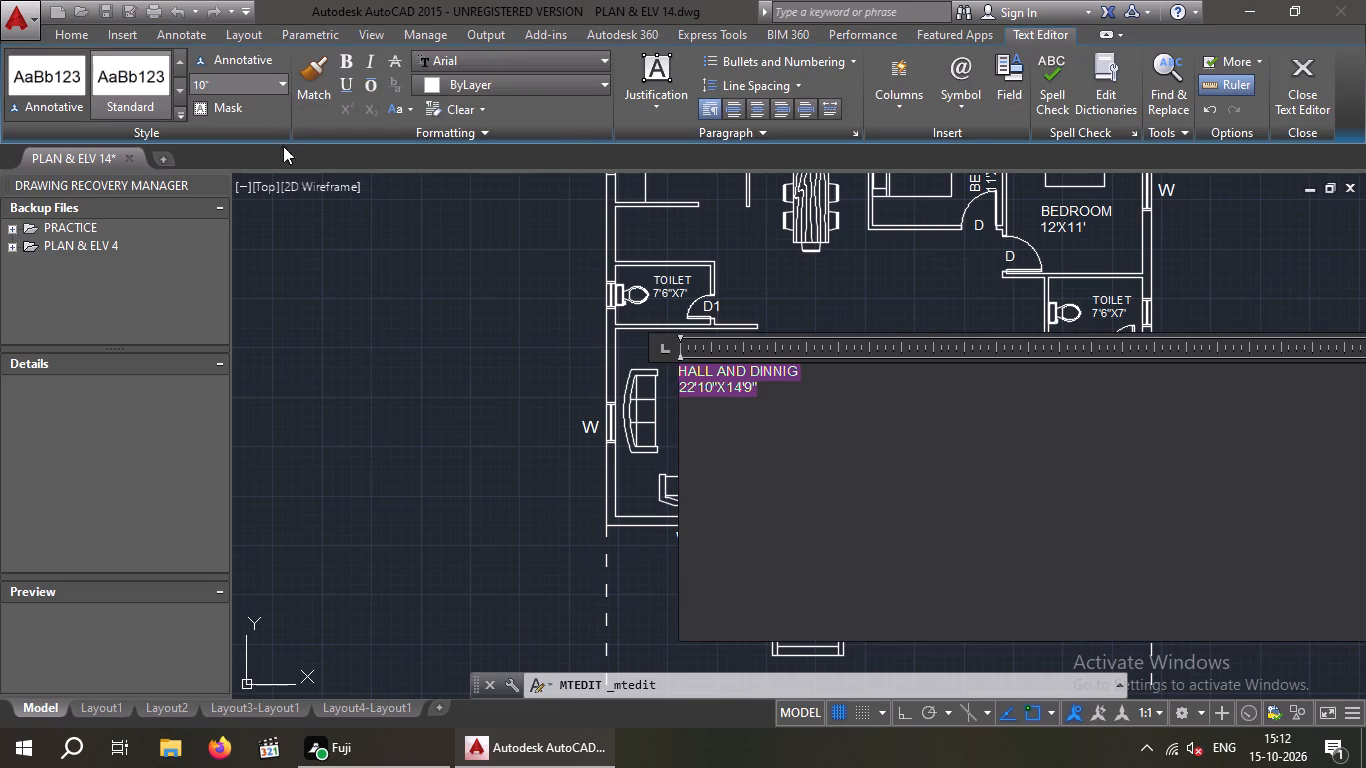
left_click(347, 288)
Delete the stray W label in the empty space between the reference plan and the house plan.
scroll(401, 292, "down", 2)
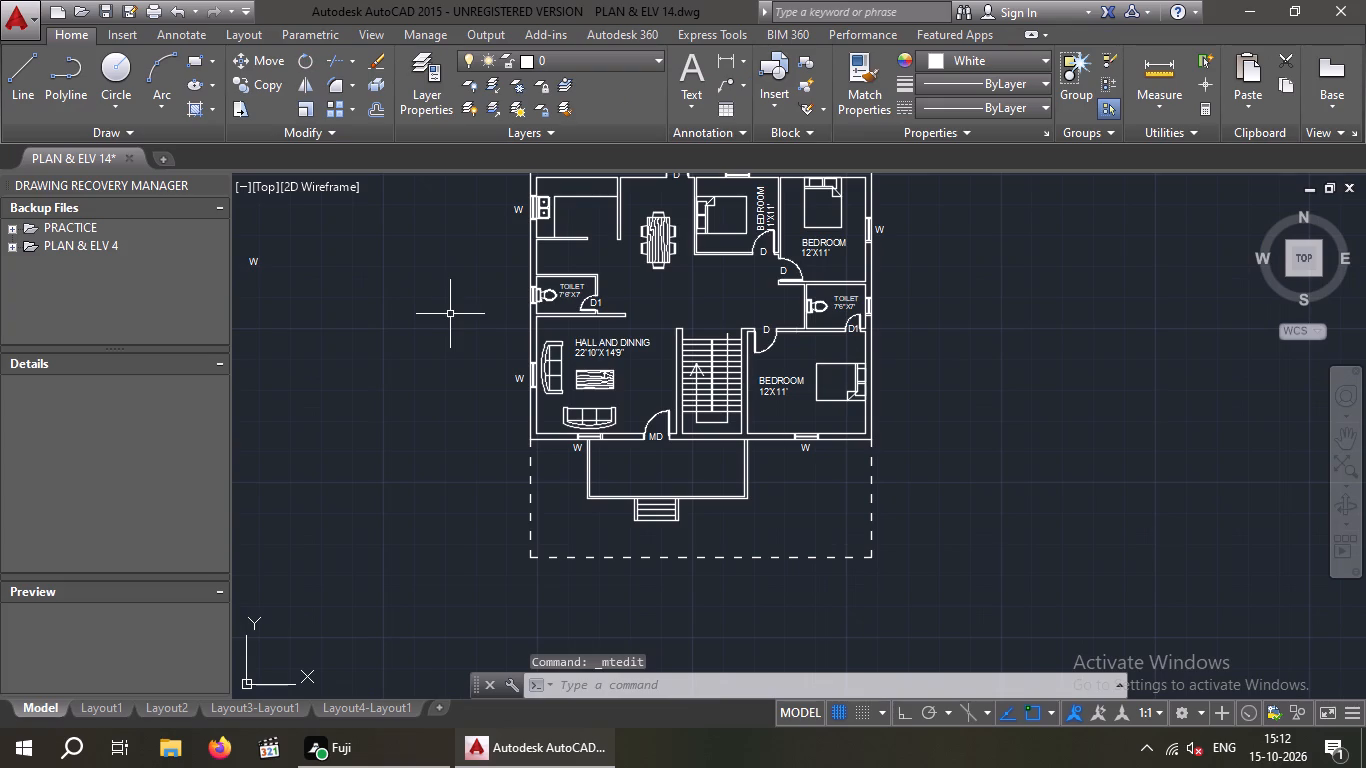
middle_click_drag(450, 314, 399, 385)
middle_click_drag(407, 321, 548, 309)
scroll(533, 315, "down", 1)
middle_click_drag(427, 368, 593, 353)
left_click_drag(637, 262, 564, 310)
left_click(528, 317)
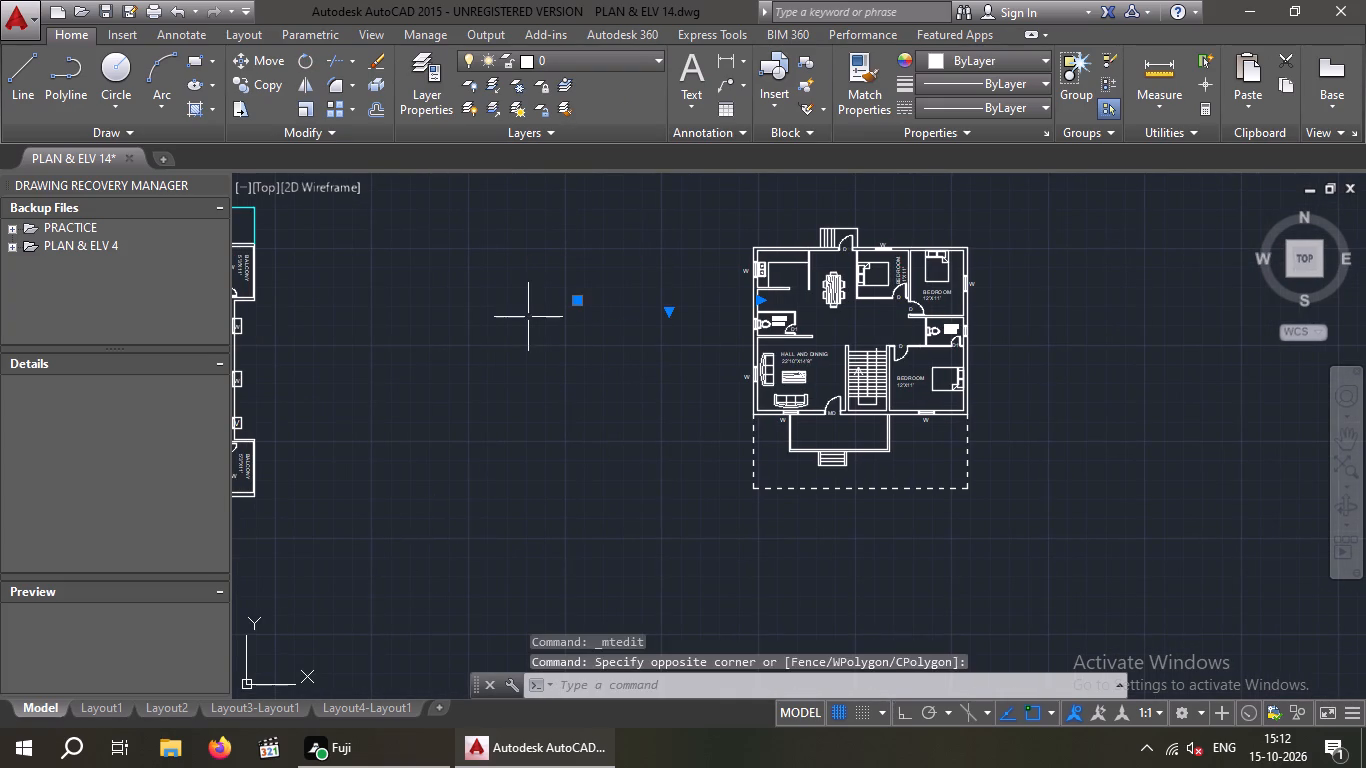
key("Delete")
Copy the vertical KITCHEN 8'X7'6" label from the reference plan's lower-right kitchen to the empty space beside the house plan.
scroll(529, 319, "down", 3)
scroll(387, 328, "up", 4)
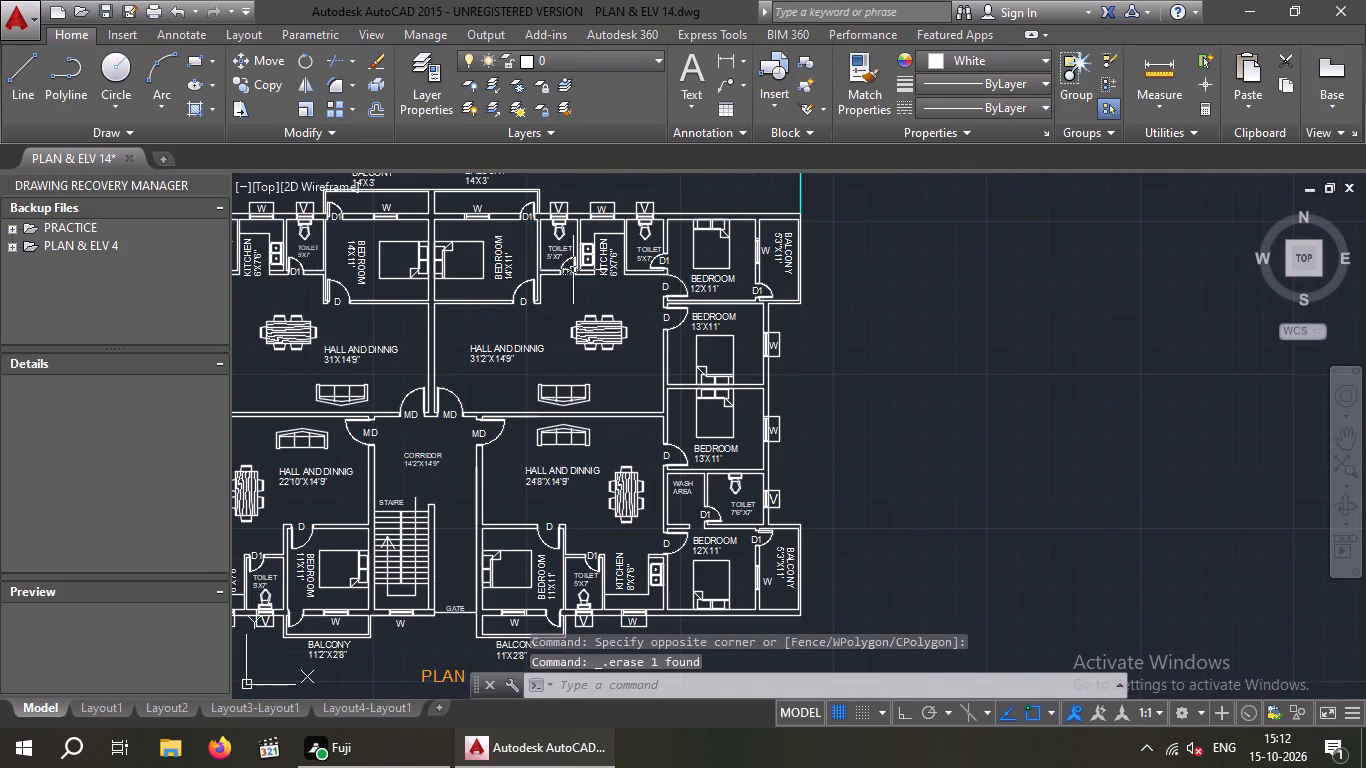
scroll(591, 261, "up", 2)
scroll(587, 264, "down", 3)
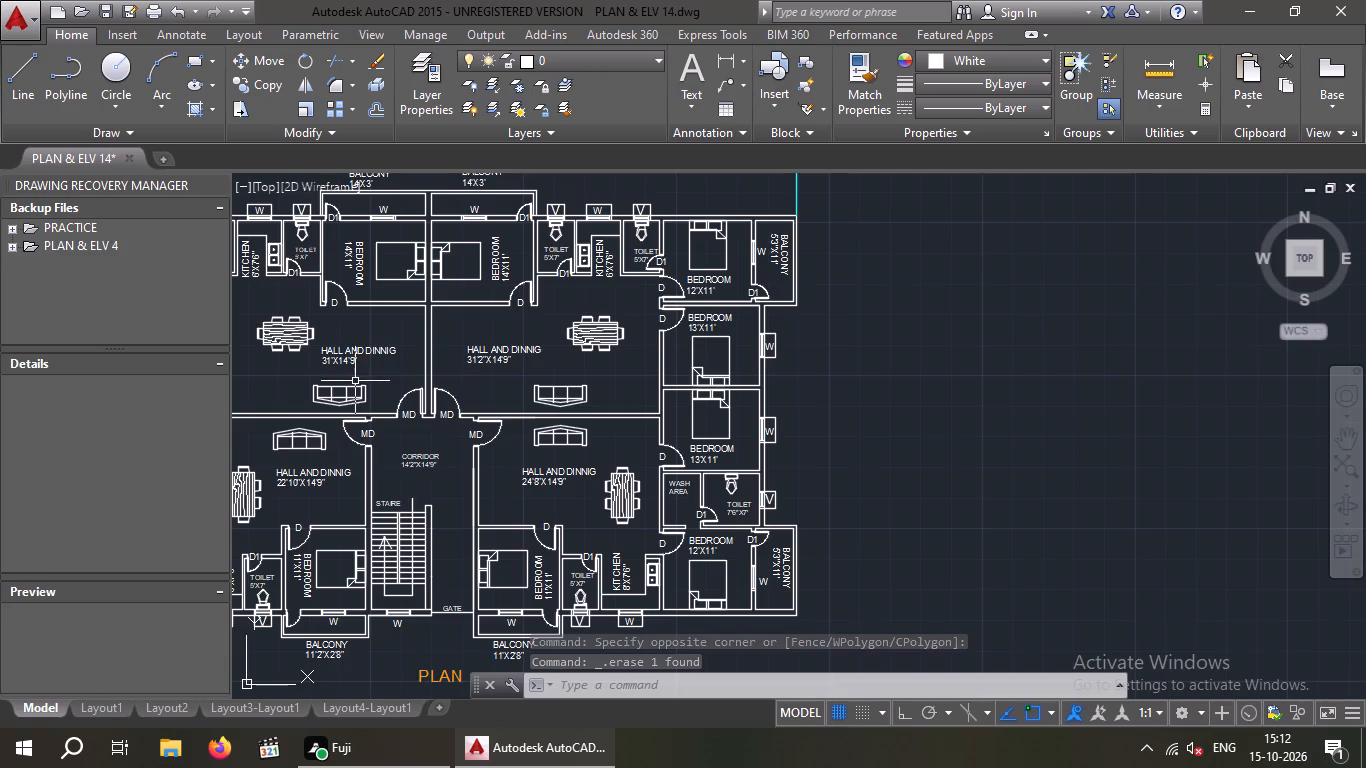
middle_click_drag(379, 372, 634, 337)
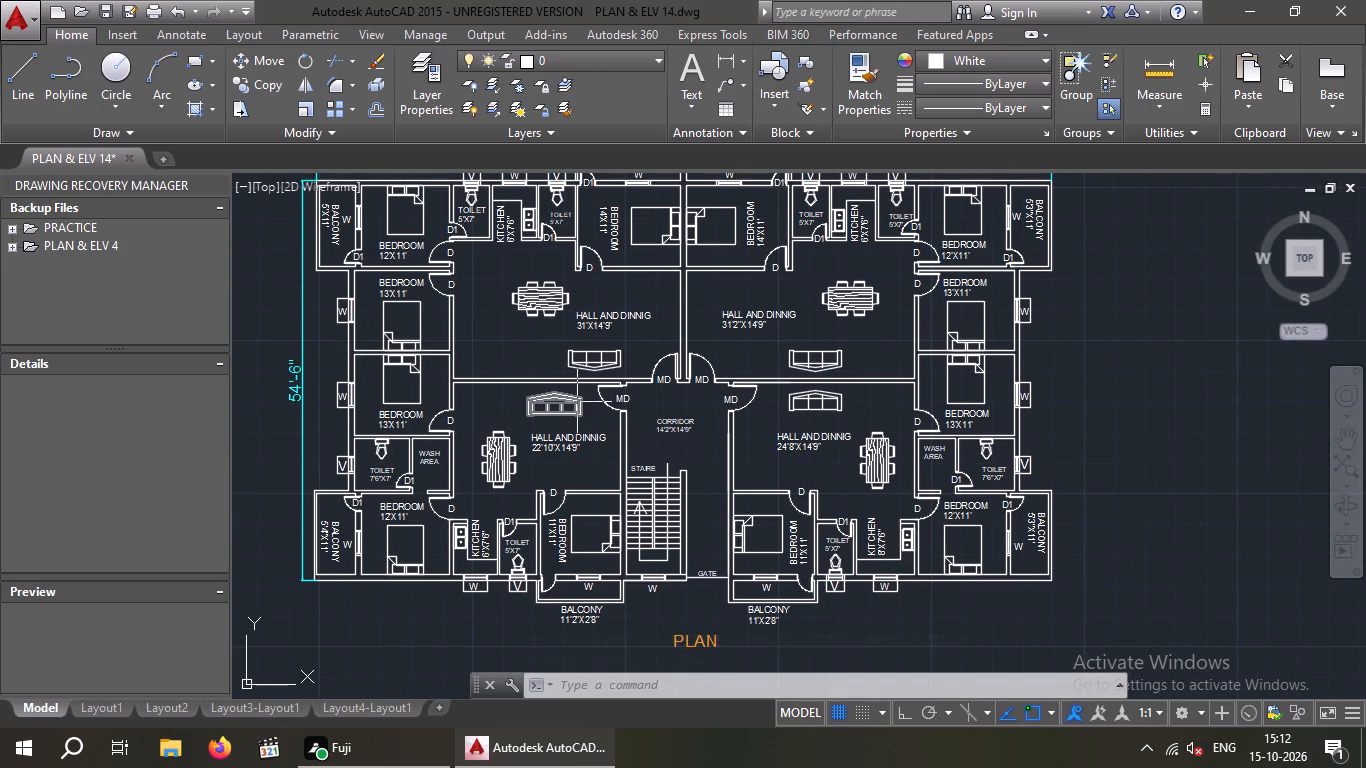
scroll(474, 402, "down", 3)
scroll(903, 429, "up", 3)
scroll(536, 389, "down", 2)
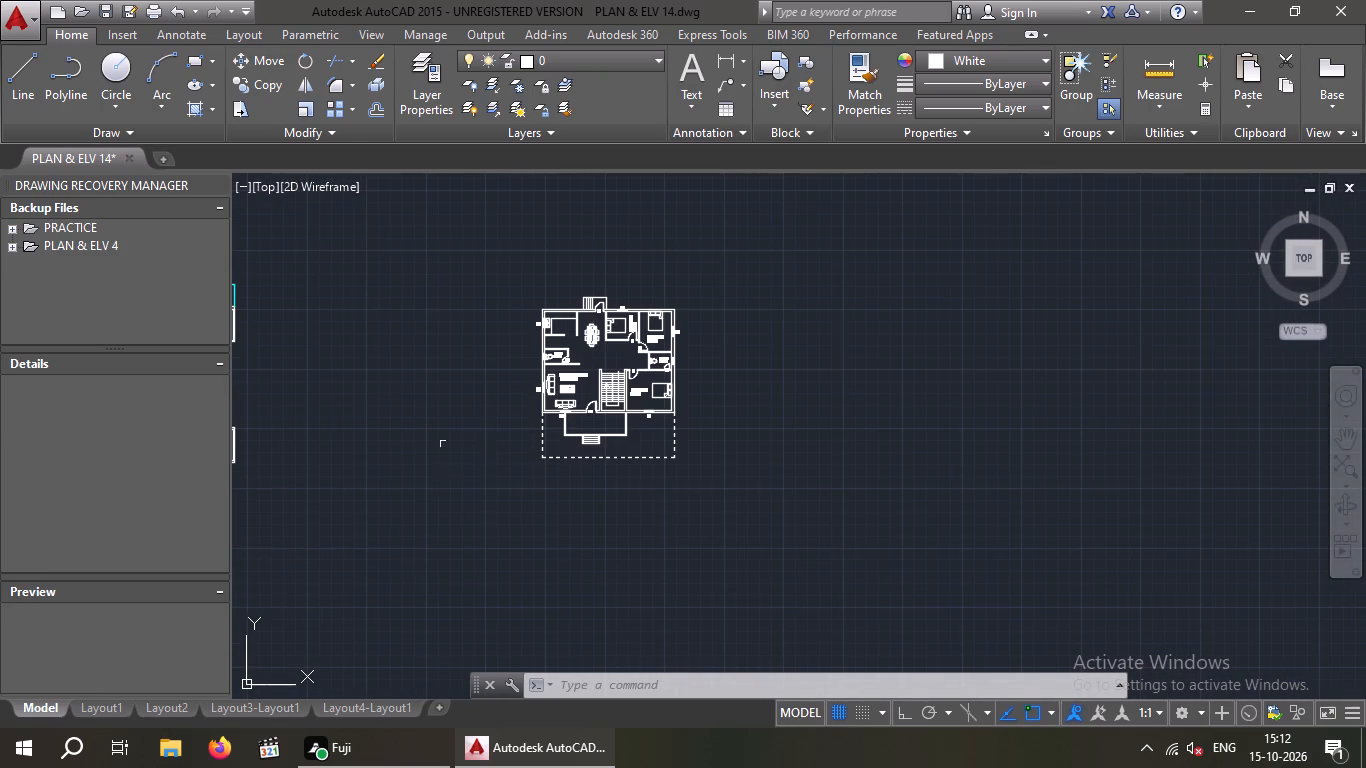
scroll(439, 447, "up", 2)
middle_click_drag(463, 440, 649, 439)
scroll(694, 436, "down", 2)
scroll(396, 431, "up", 3)
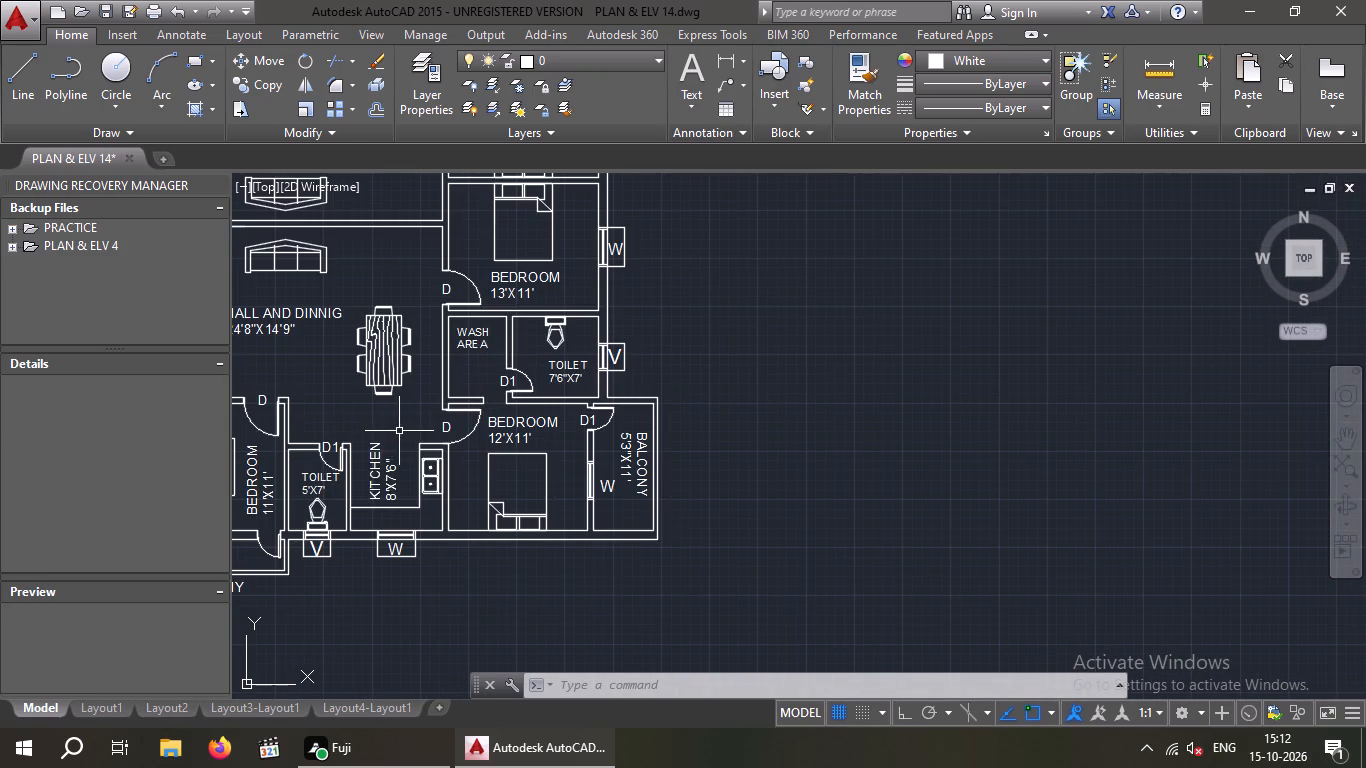
left_click(382, 470)
left_click(263, 76)
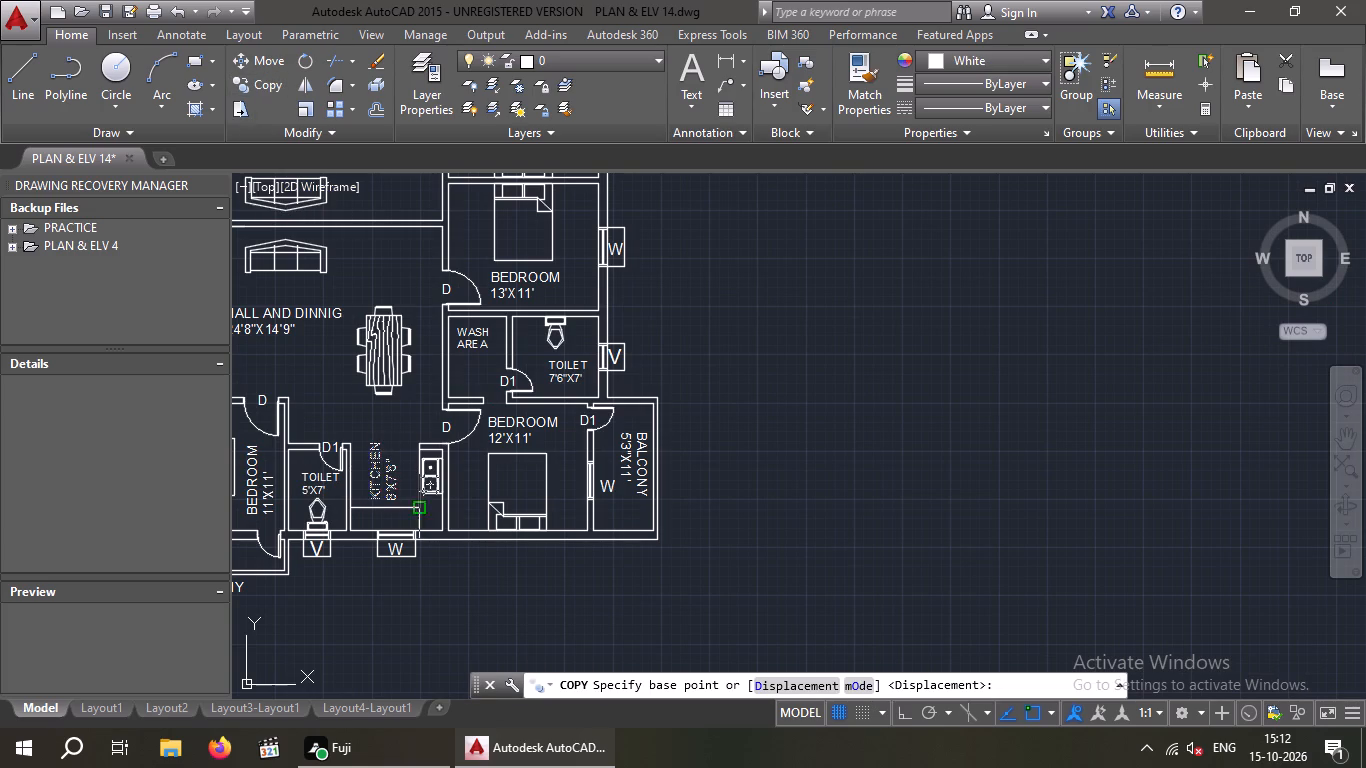
left_click(372, 494)
scroll(847, 375, "down", 3)
middle_click_drag(834, 379, 445, 485)
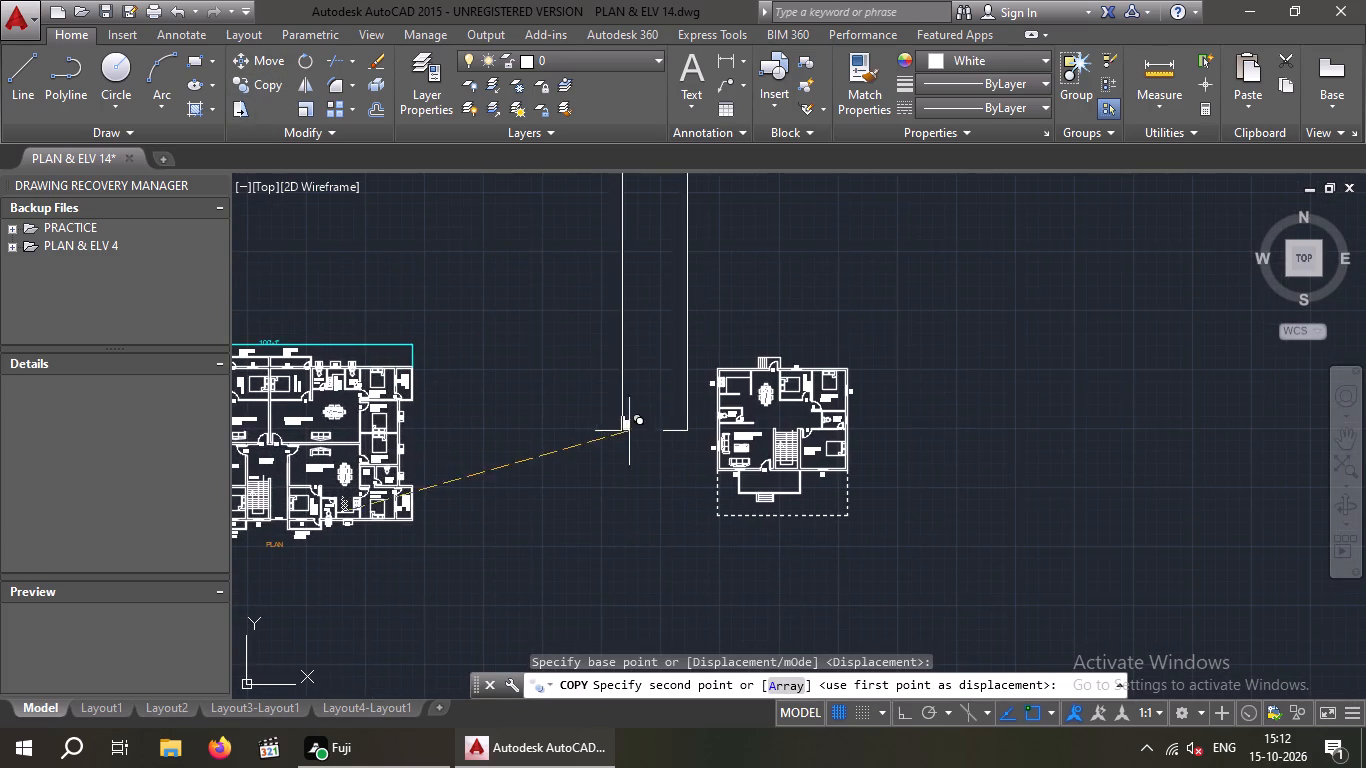
scroll(628, 427, "up", 3)
left_click(672, 385)
key("Escape")
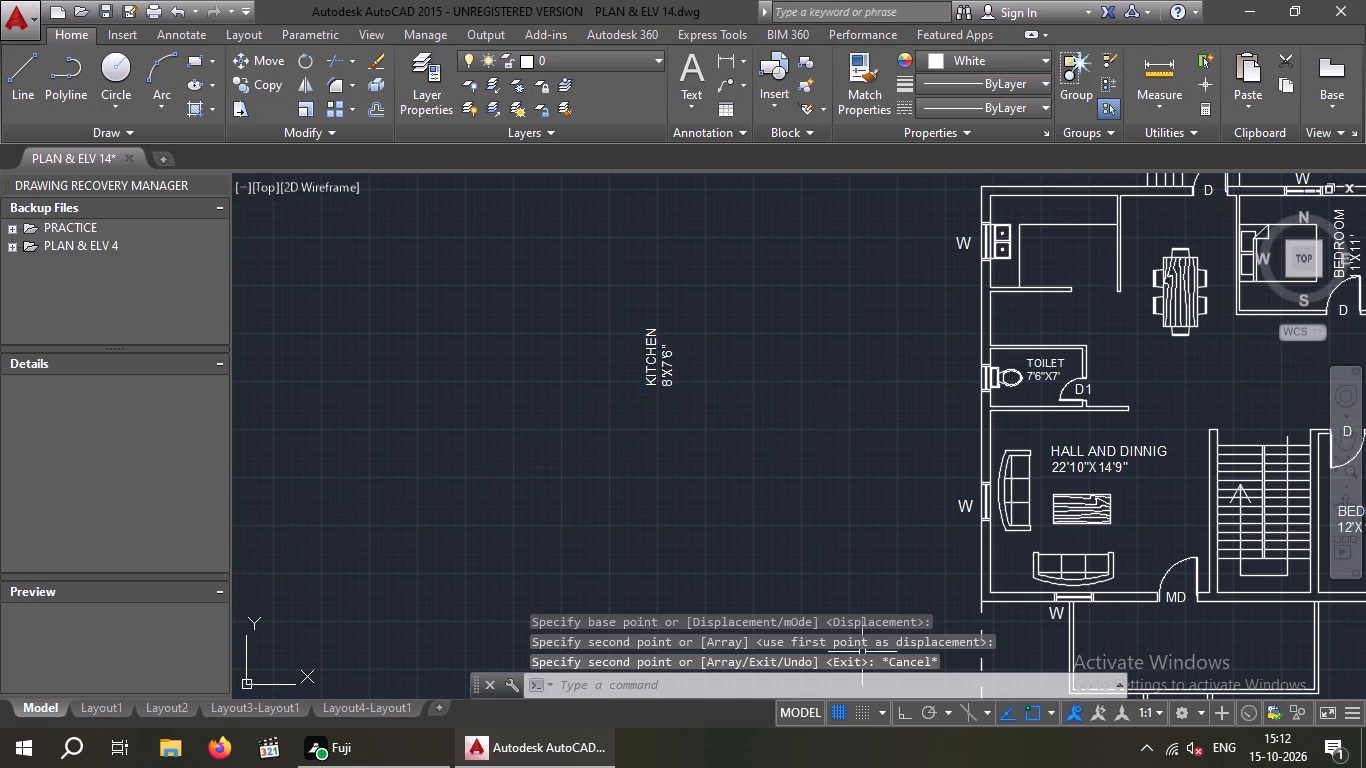
With Ortho on, rotate the copied KITCHEN 8'X7'6" label so it reads horizontally.
left_click(898, 717)
left_click_drag(756, 293, 742, 417)
left_click(592, 424)
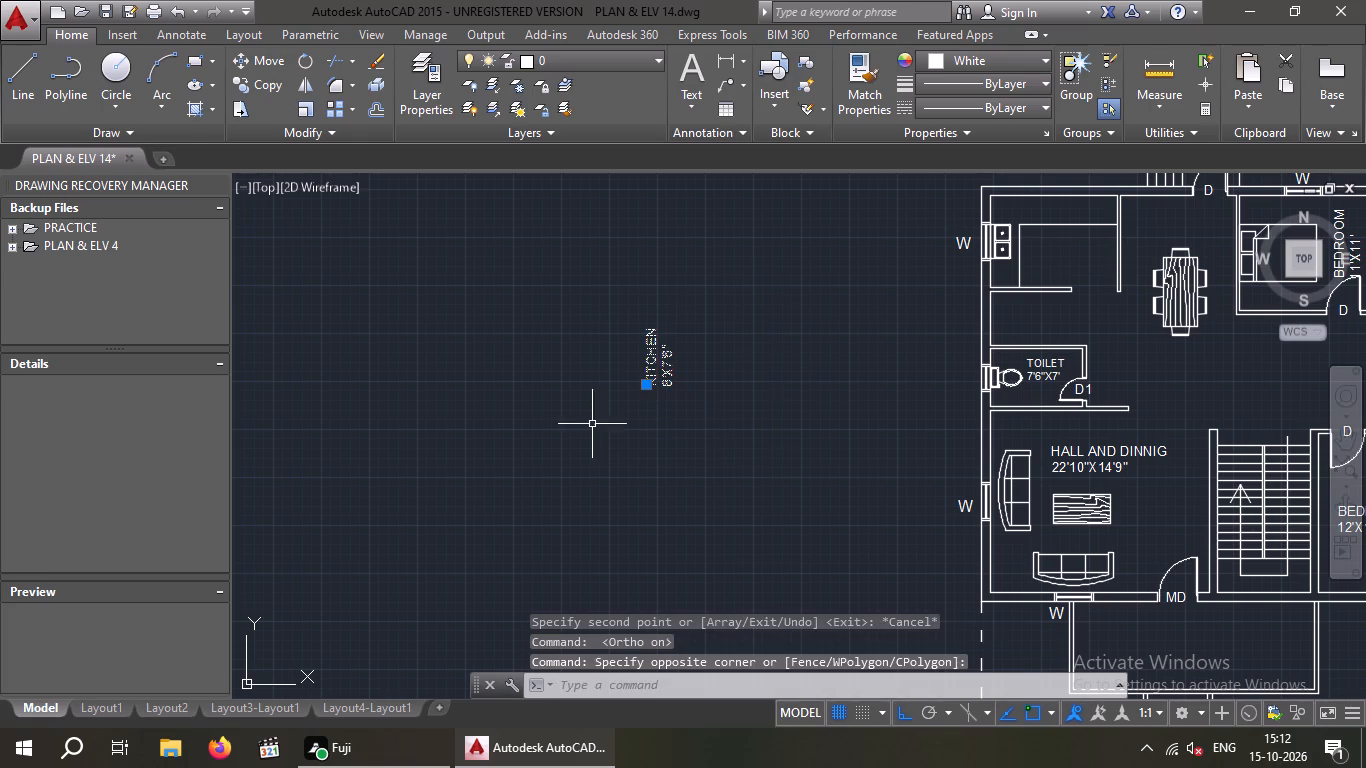
left_click(304, 60)
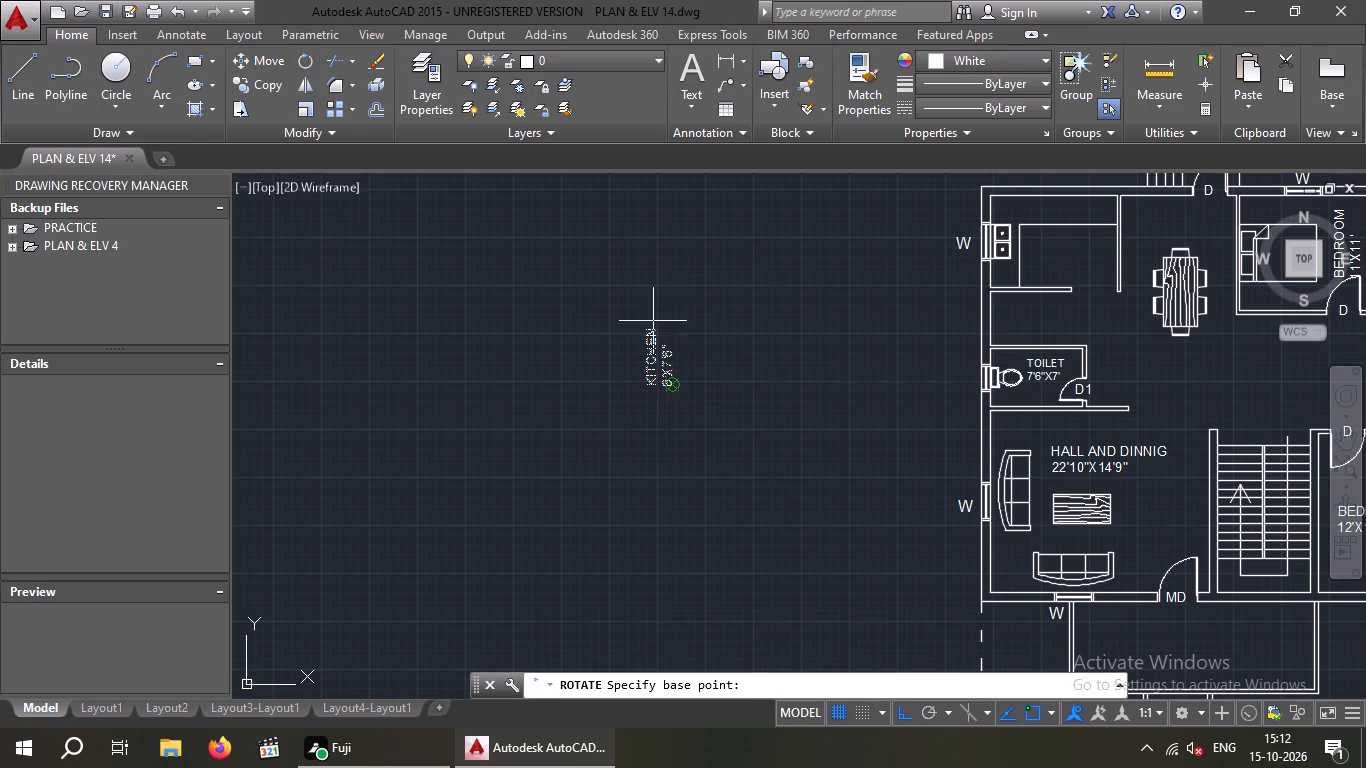
left_click_drag(653, 325, 663, 326)
left_click(664, 470)
key("Escape")
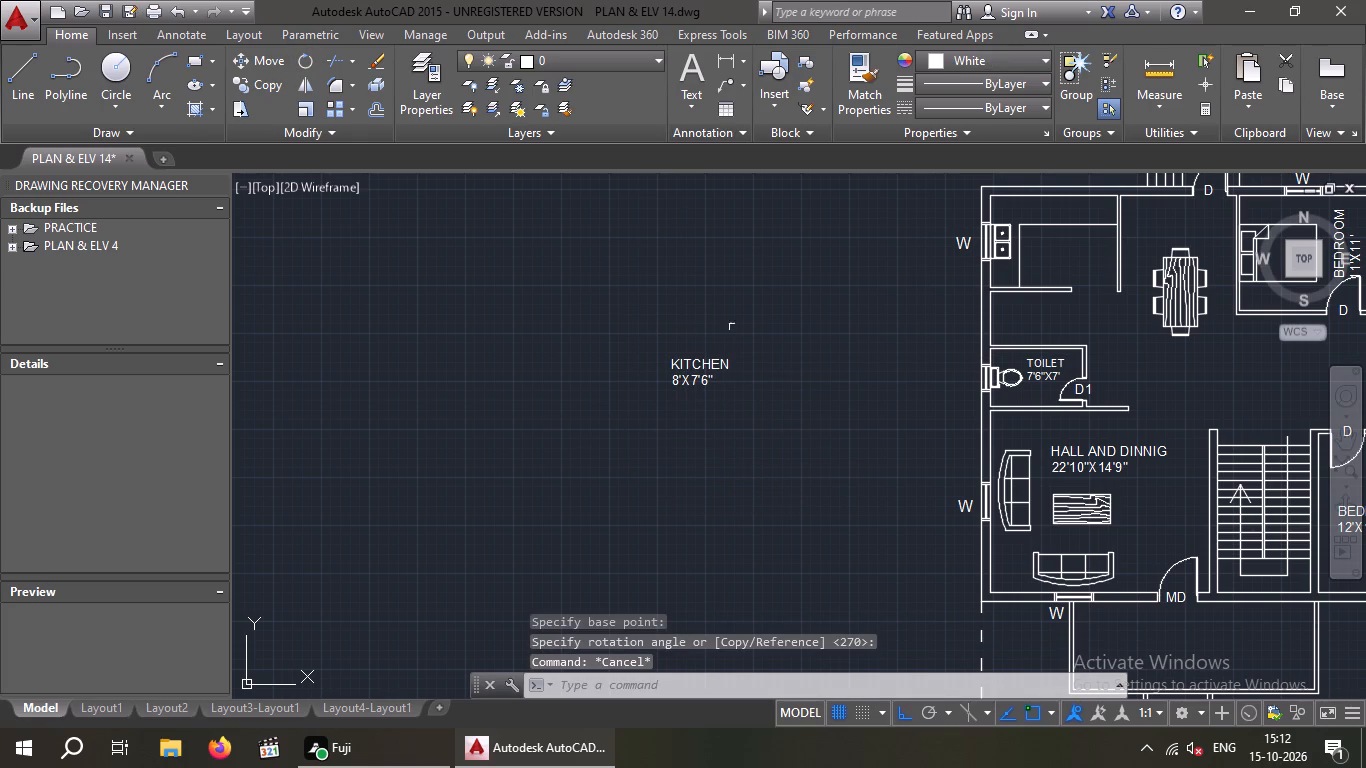
Move the KITCHEN 8'X7'6" label into the house plan's upper-left kitchen, beside the stove counter, with Ortho off.
left_click_drag(748, 309, 812, 406)
left_click(633, 420)
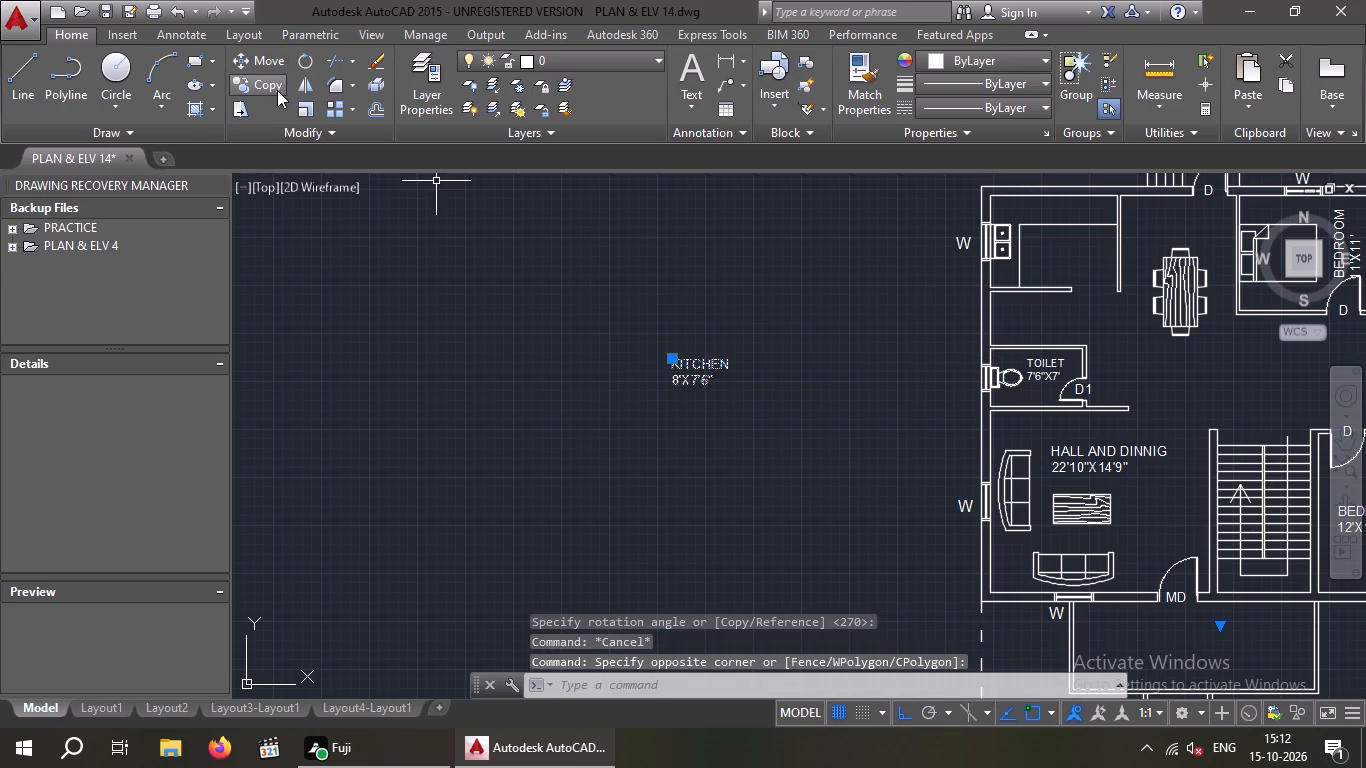
left_click(266, 62)
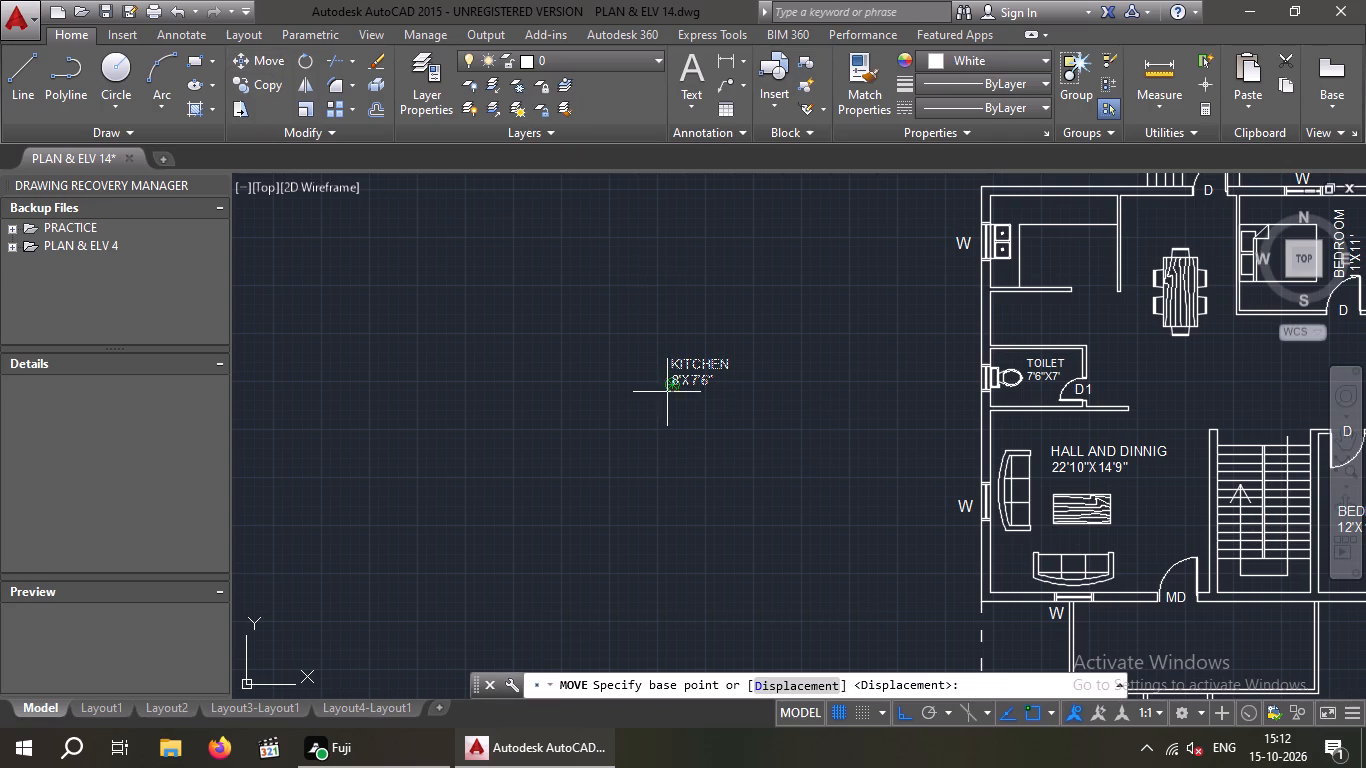
left_click(668, 391)
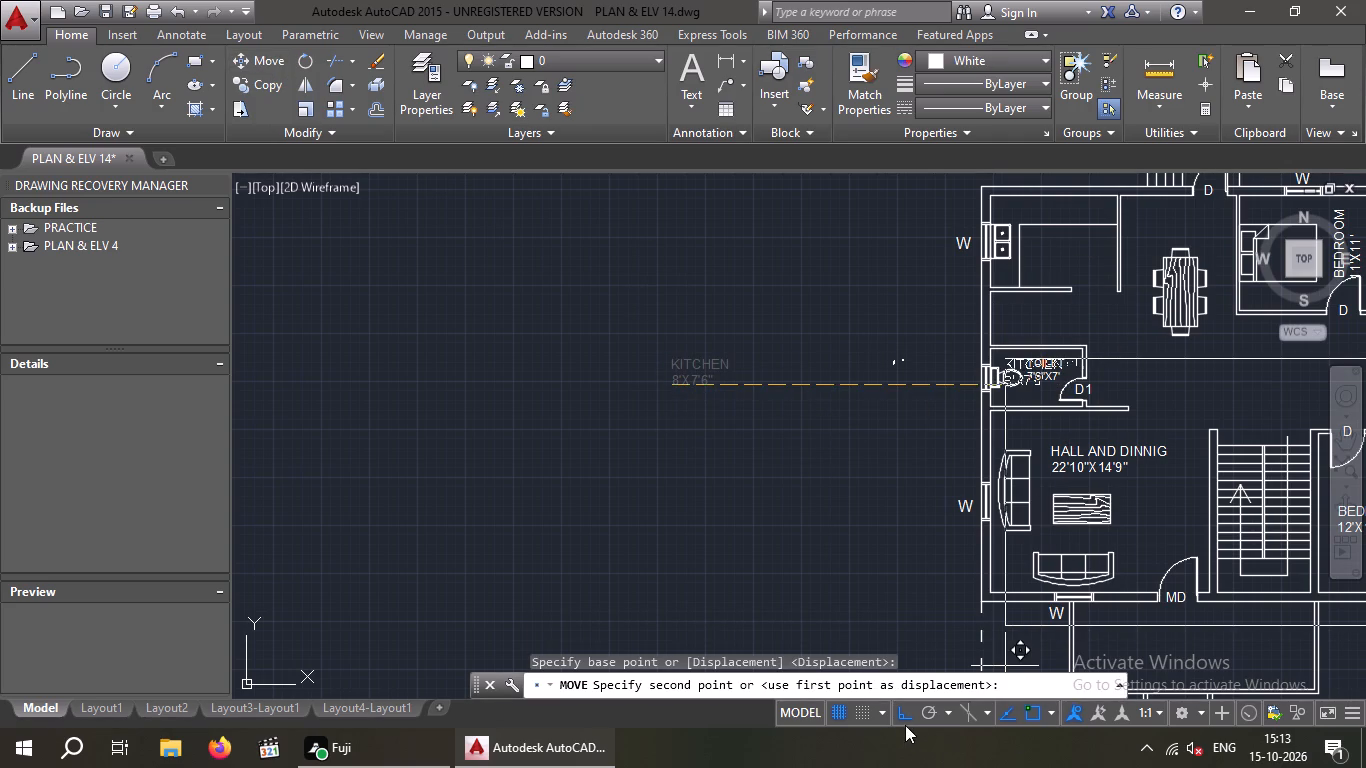
left_click(902, 716)
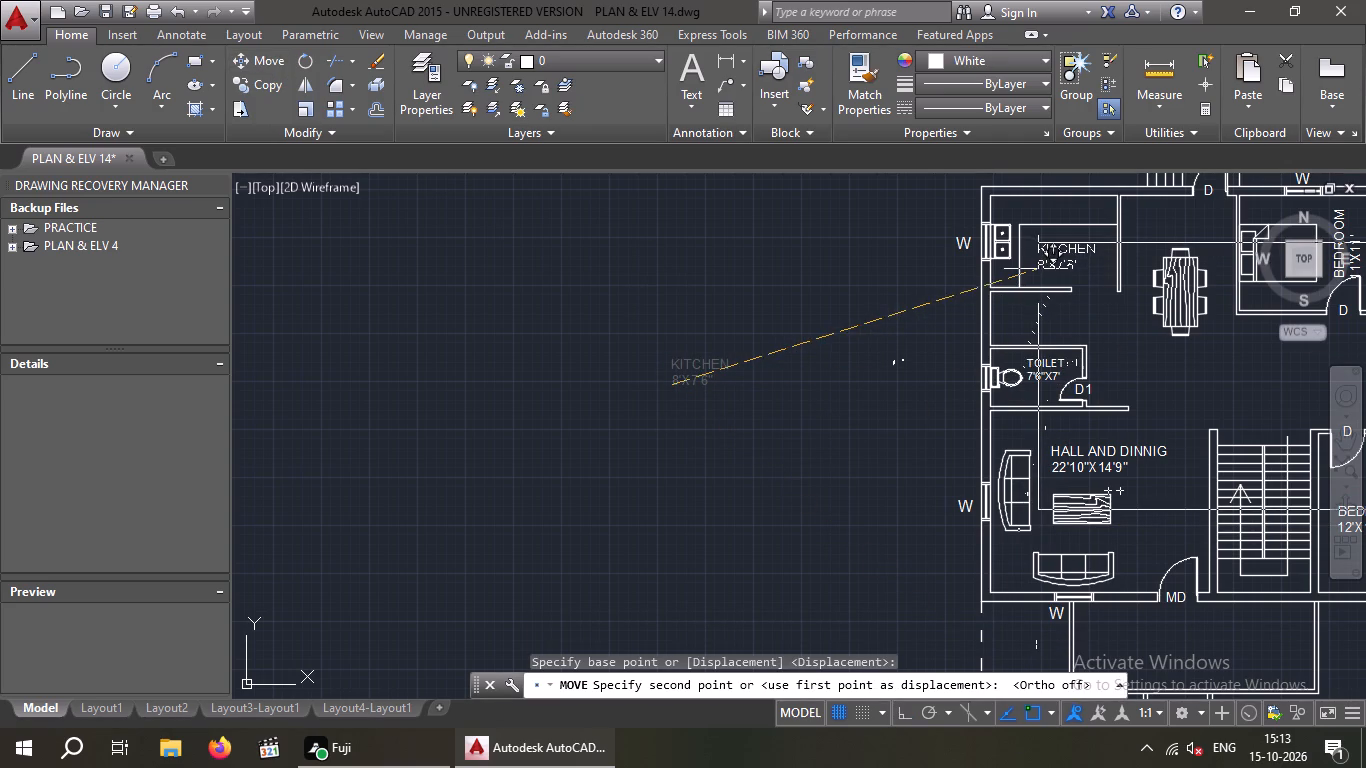
left_click(1040, 269)
key("Escape")
middle_click_drag(742, 342, 710, 323)
scroll(714, 326, "down", 1)
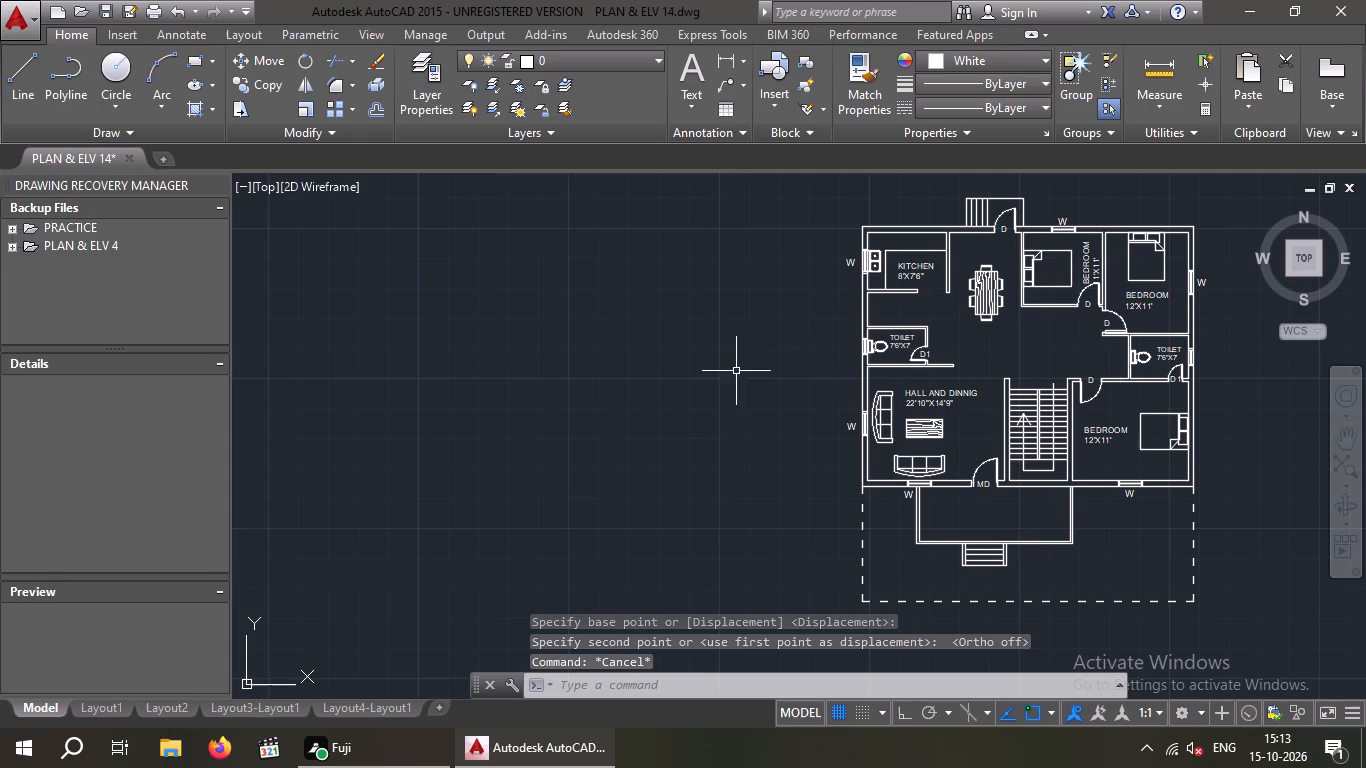
Copy the WASH AREA label from the reference plan into the house plan's space between the kitchen and the left toilet.
middle_click_drag(736, 371, 848, 354)
scroll(875, 354, "down", 2)
scroll(579, 408, "up", 1)
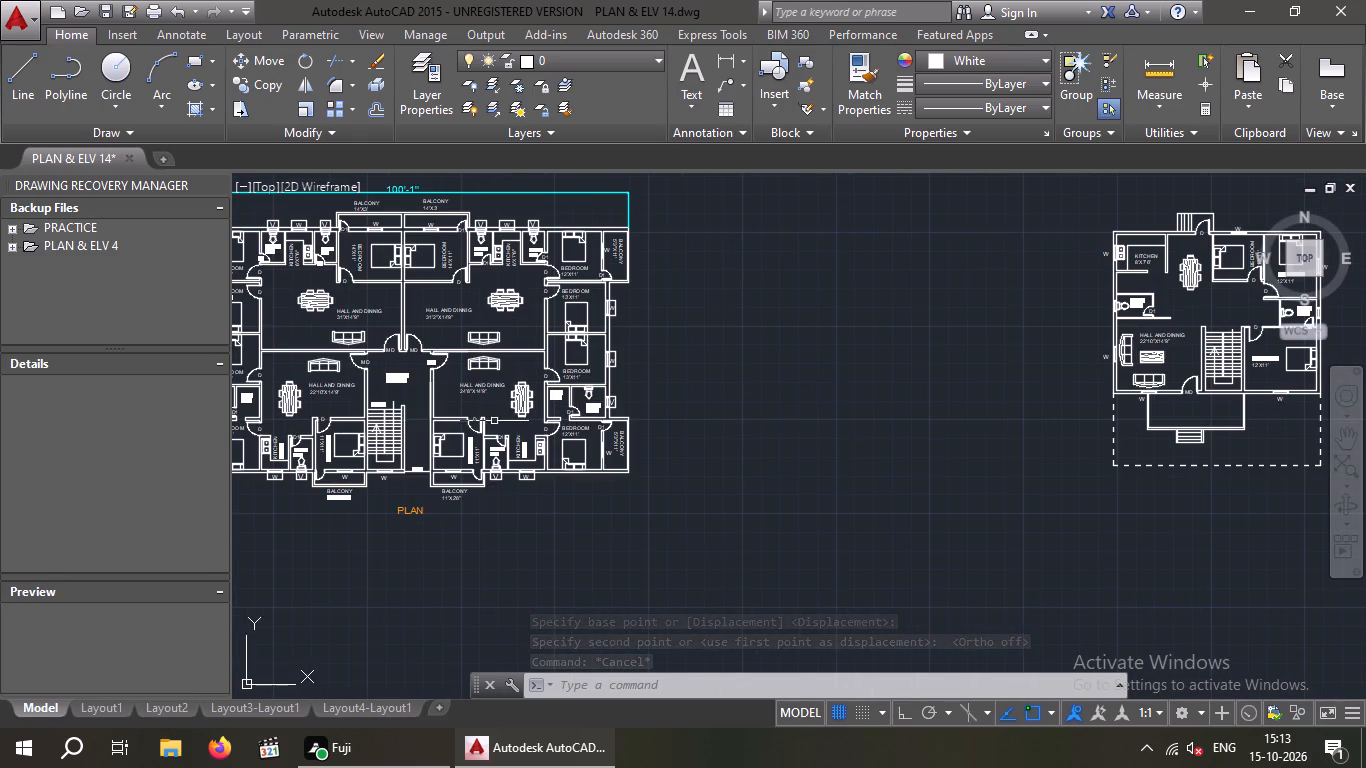
middle_click_drag(504, 422, 600, 407)
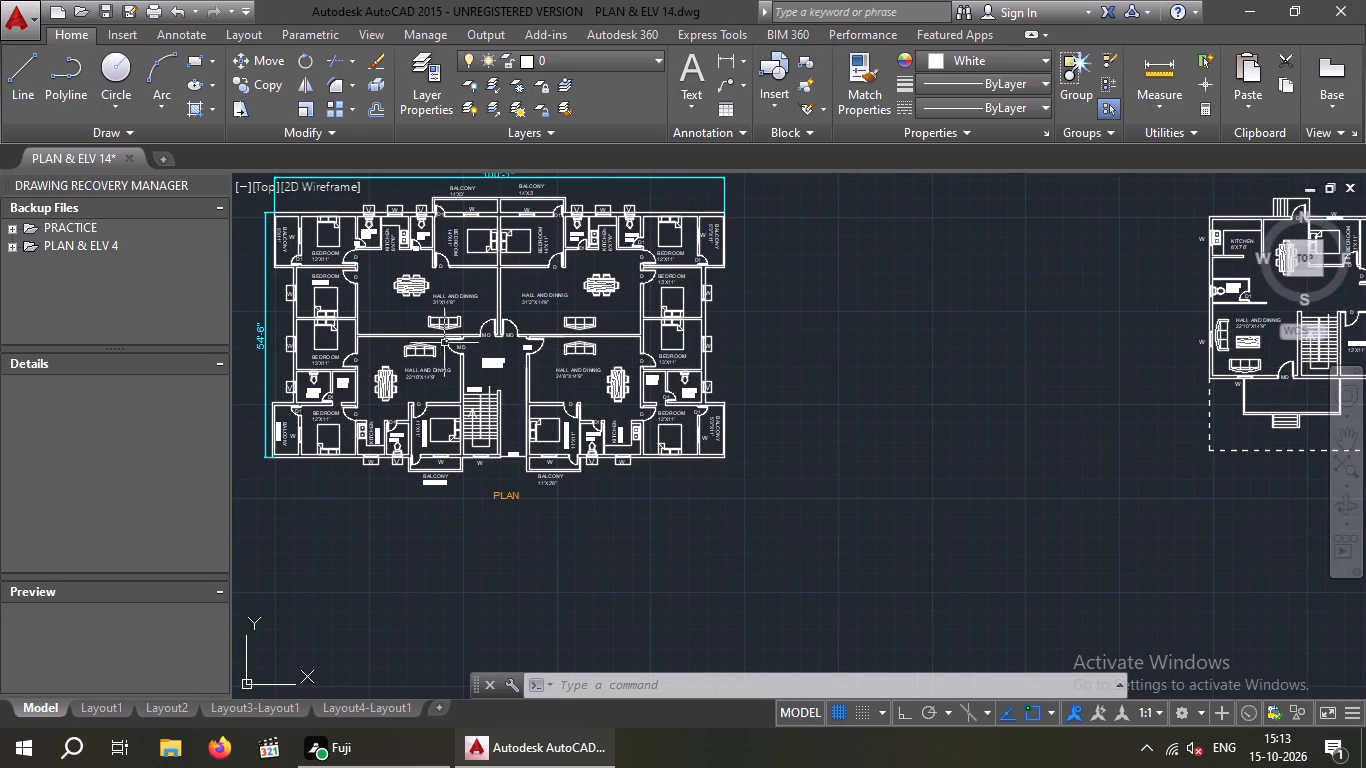
scroll(344, 383, "up", 2)
left_click(338, 389)
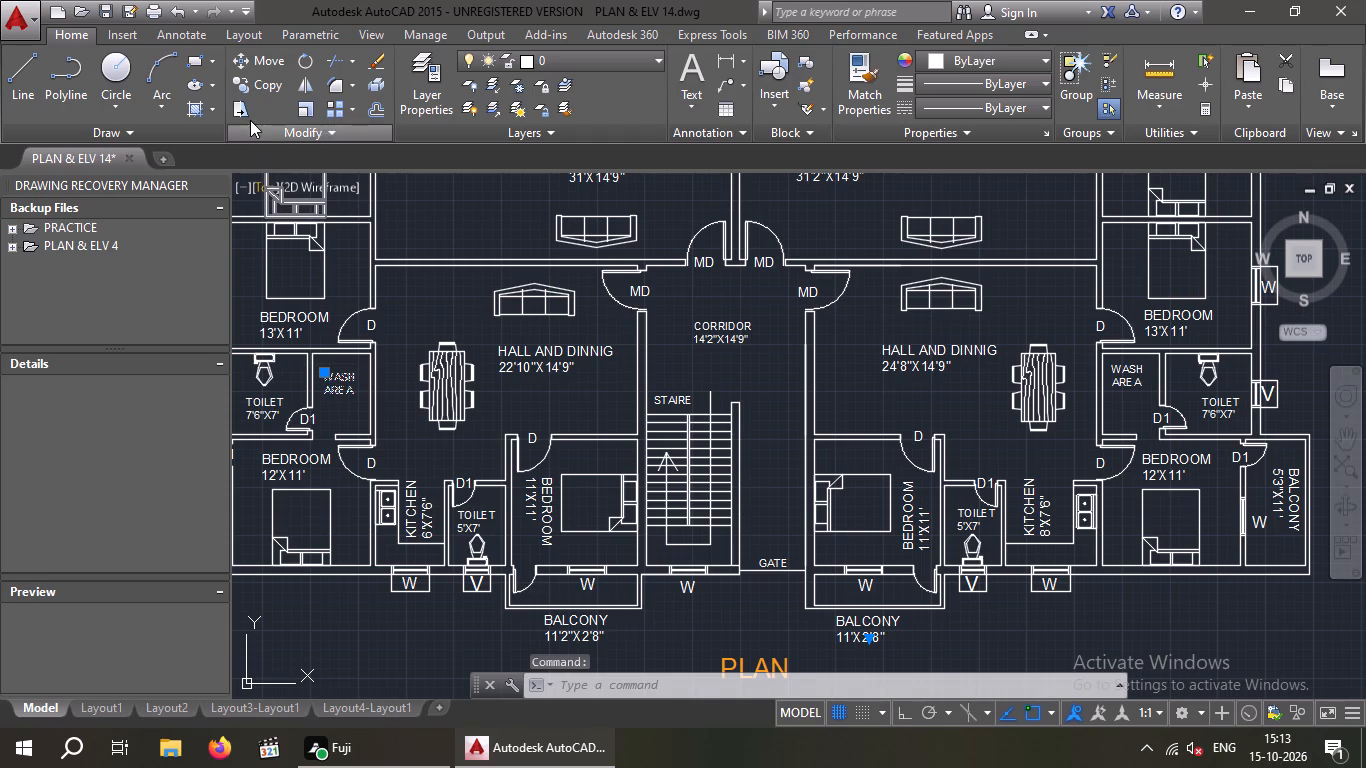
left_click(263, 91)
left_click(327, 402)
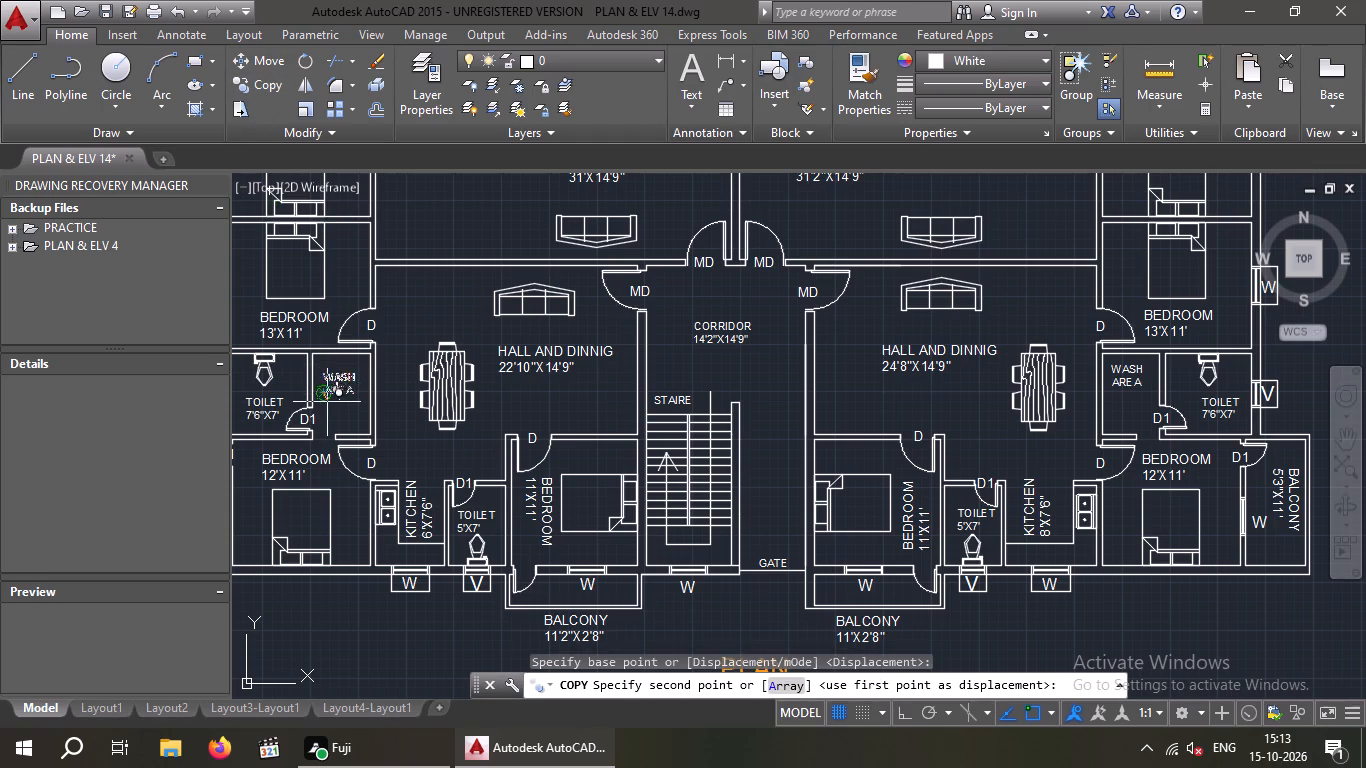
scroll(450, 350, "down", 5)
middle_click_drag(944, 364, 209, 663)
middle_click_drag(418, 578, 715, 460)
scroll(329, 526, "up", 3)
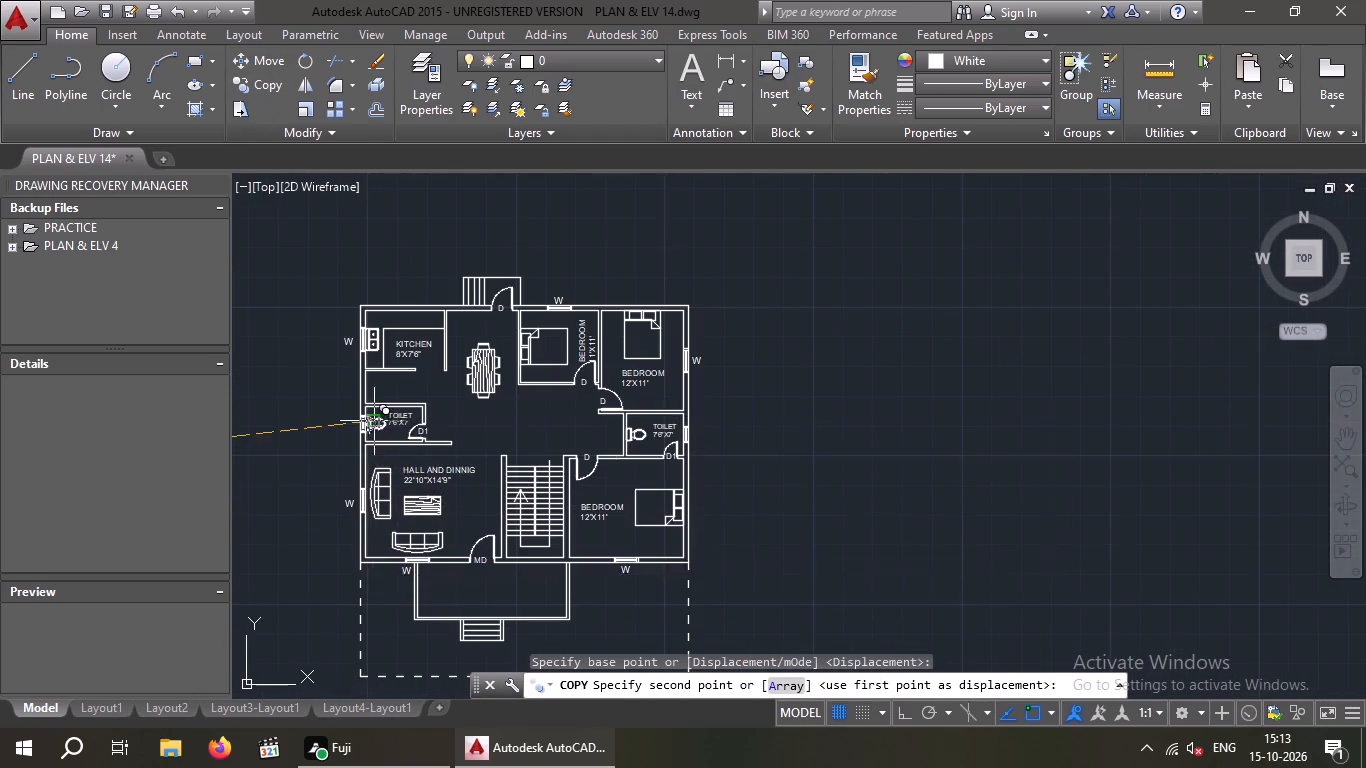
scroll(375, 414, "up", 3)
left_click(372, 346)
scroll(464, 382, "down", 2)
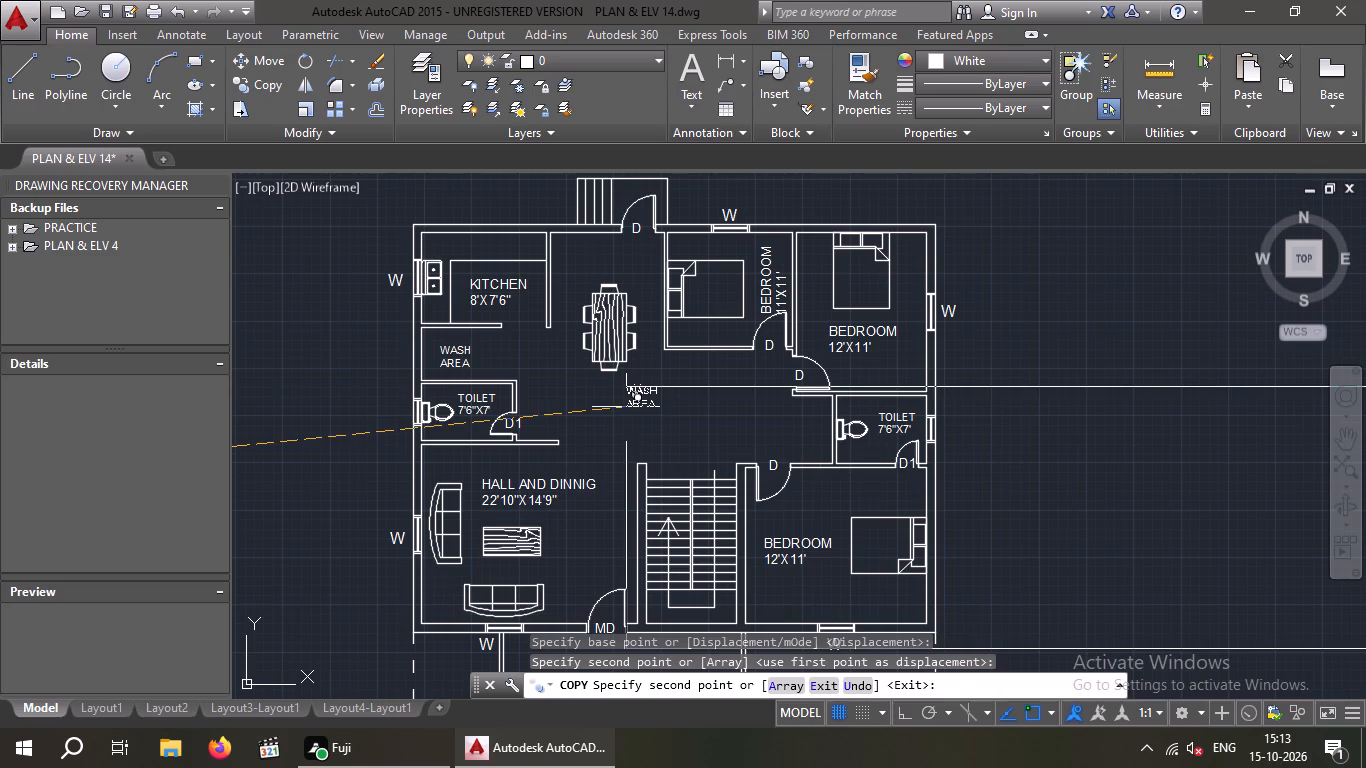
key("Escape")
Copy the left toilet's TOILET 7'6"X7' label to the space above the dining table in the house plan.
scroll(564, 496, "up", 2)
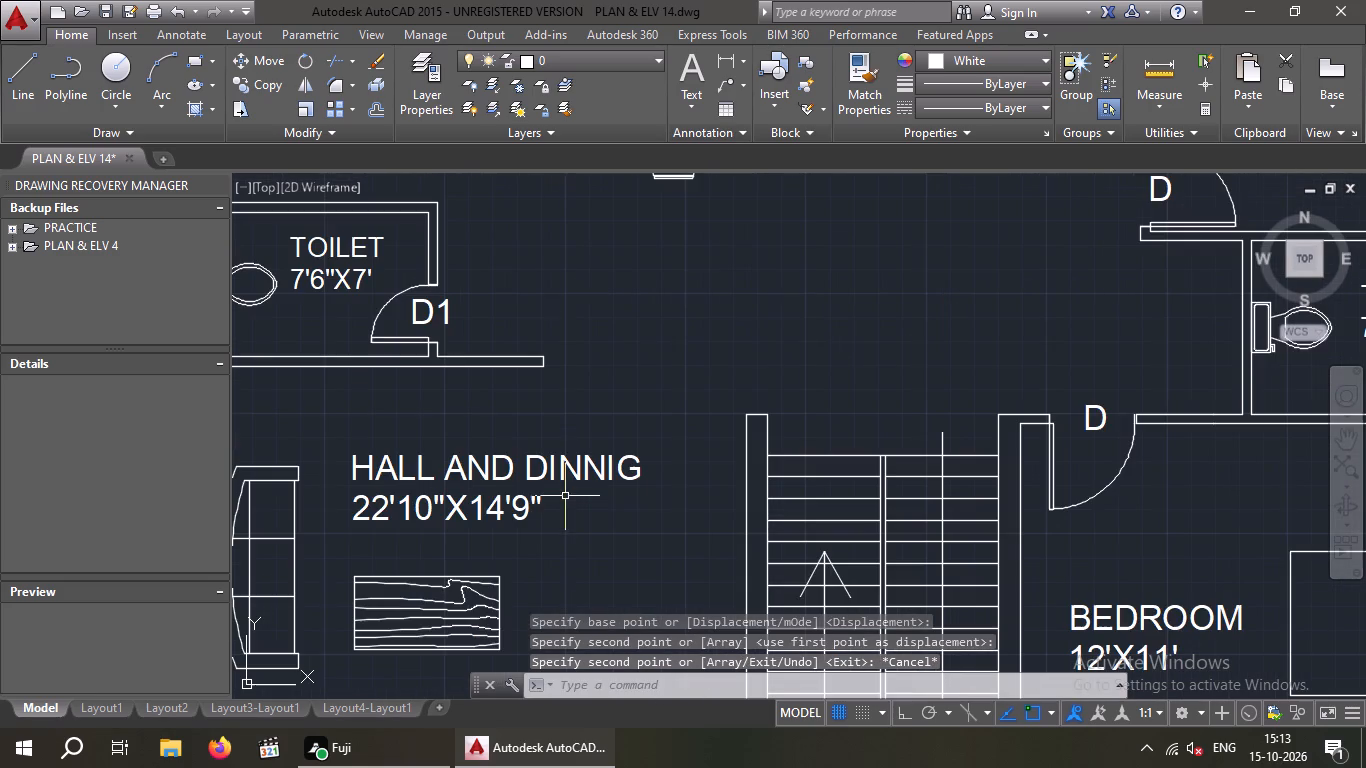
scroll(521, 480, "down", 1)
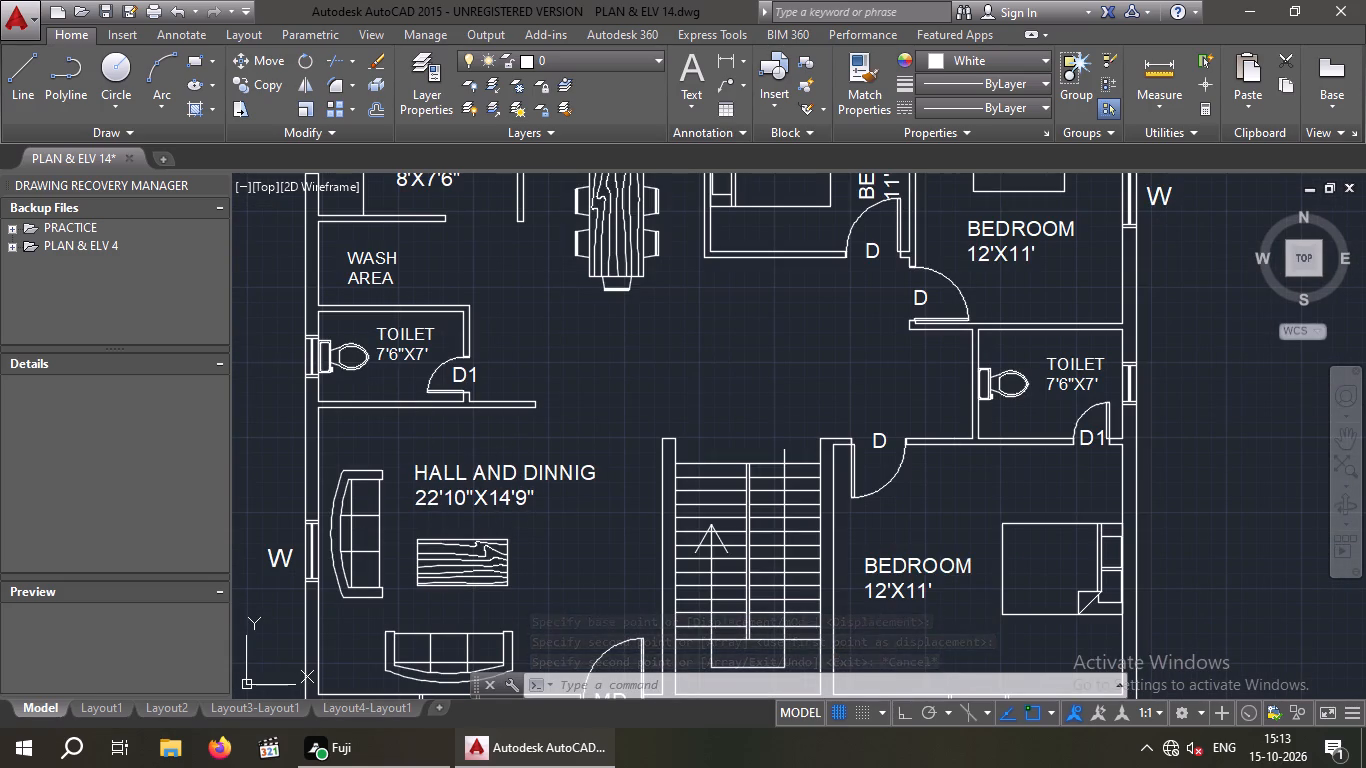
left_click(403, 350)
left_click(240, 88)
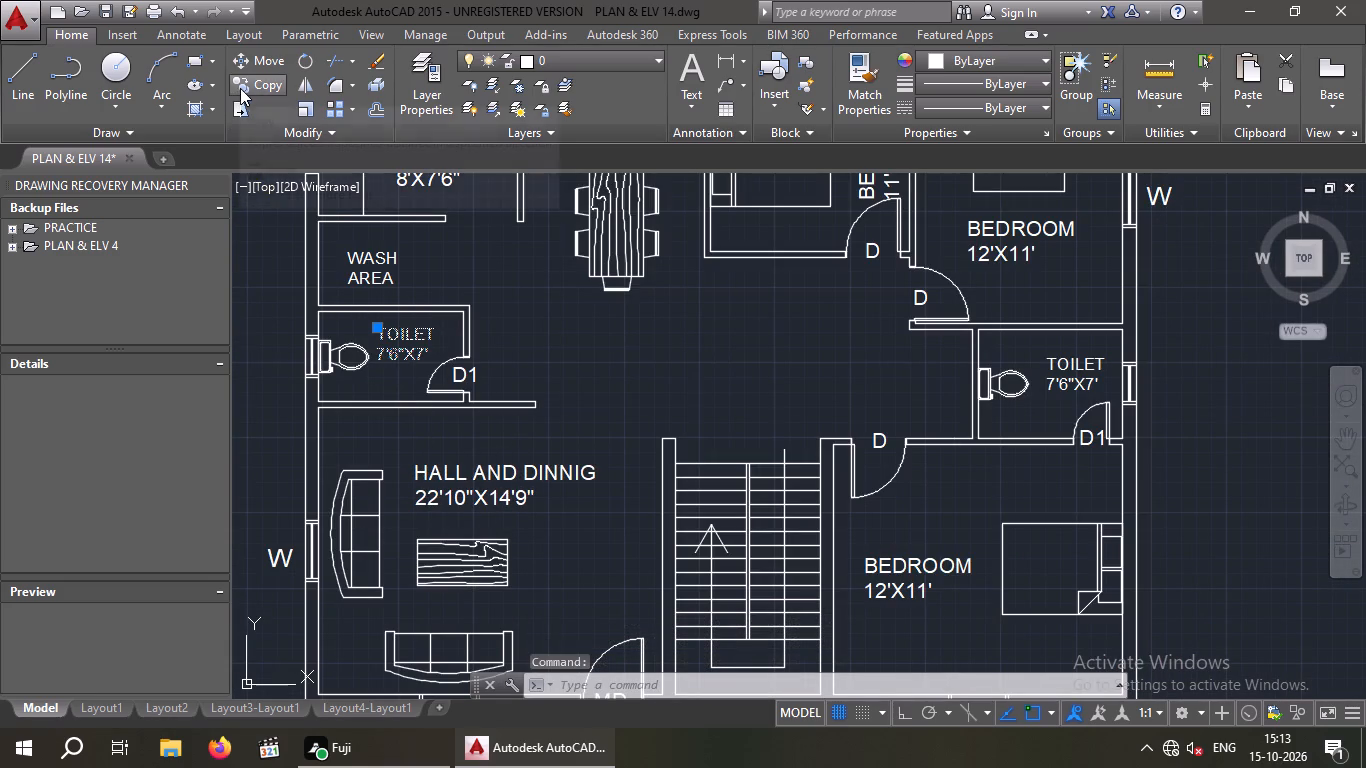
left_click(396, 363)
scroll(470, 350, "down", 2)
middle_click_drag(468, 351, 432, 436)
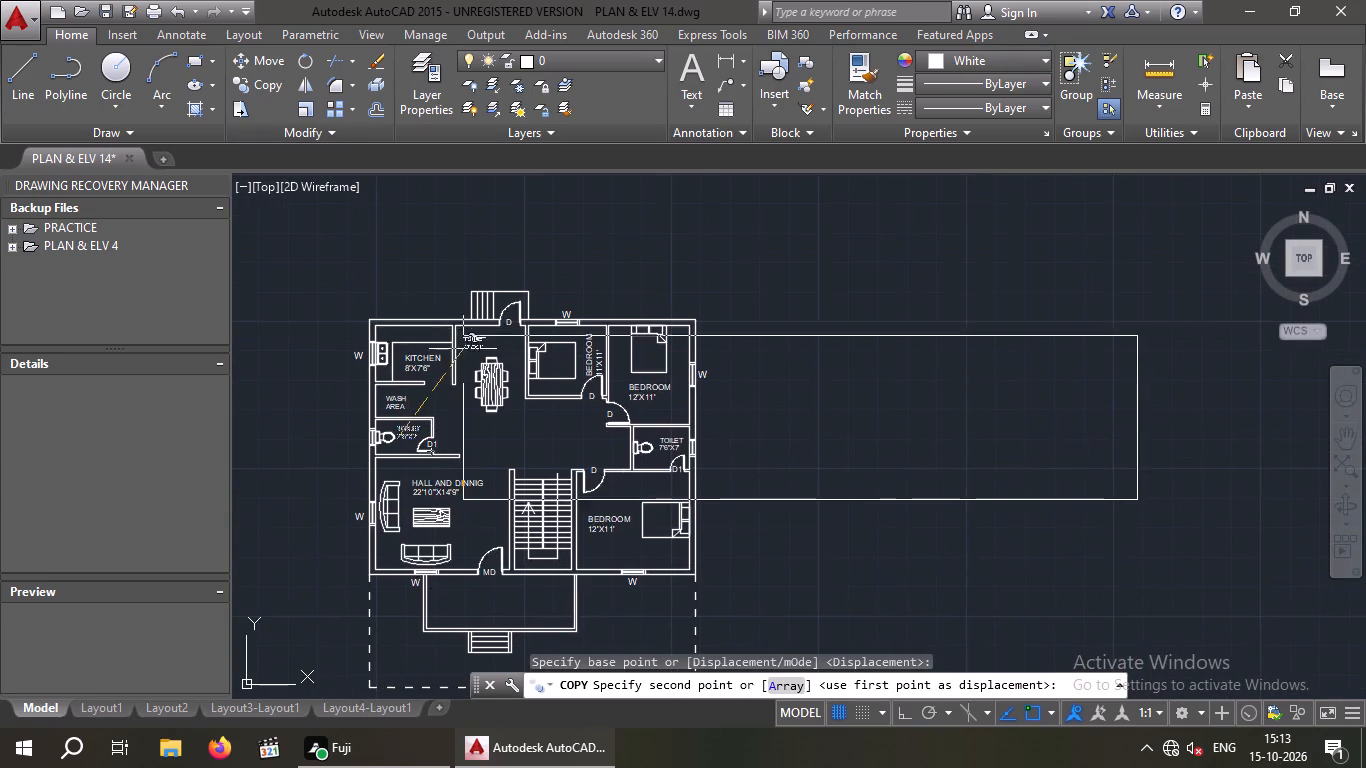
scroll(472, 344, "up", 2)
left_click(480, 354)
key("Escape")
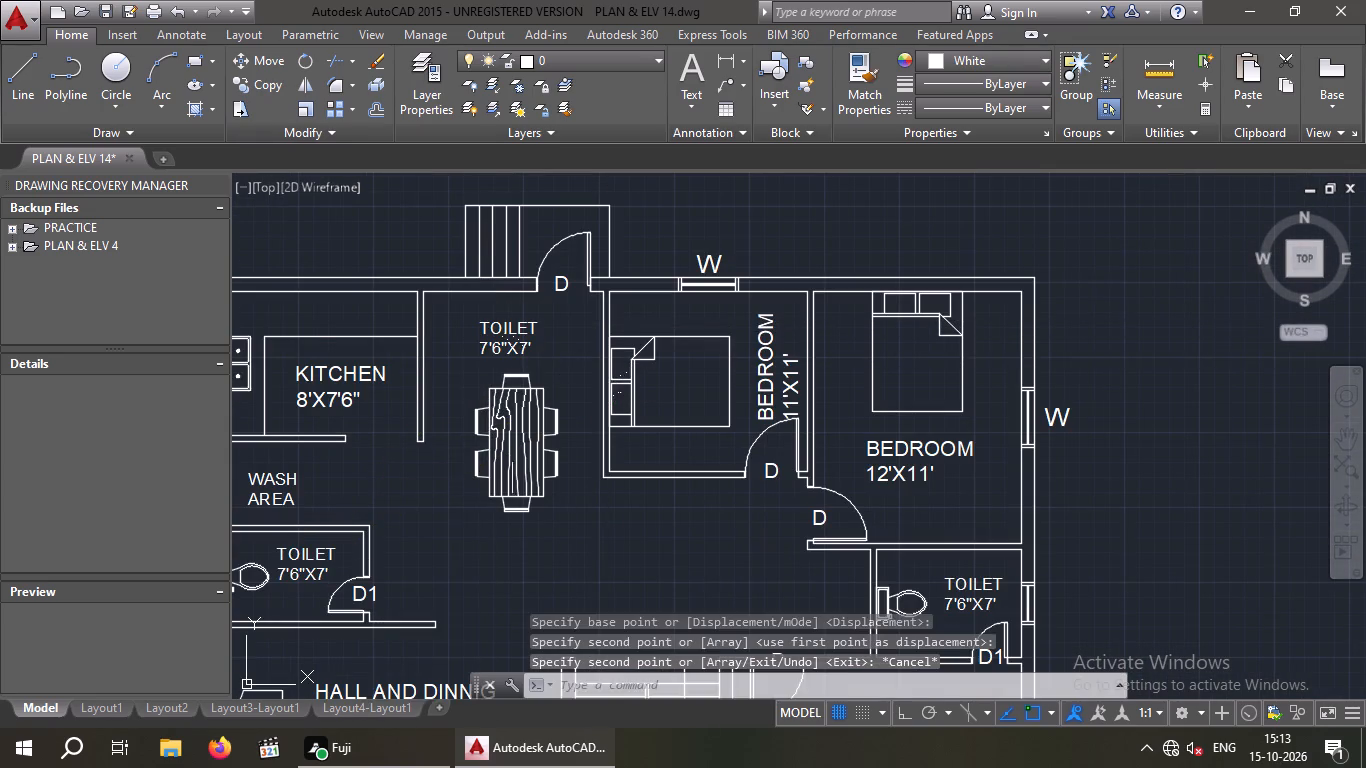
Copy the STAIRE label from the reference plan's staircase to the top of the house plan's staircase.
scroll(507, 449, "down", 1)
middle_click_drag(512, 430, 489, 378)
middle_click_drag(593, 498, 593, 497)
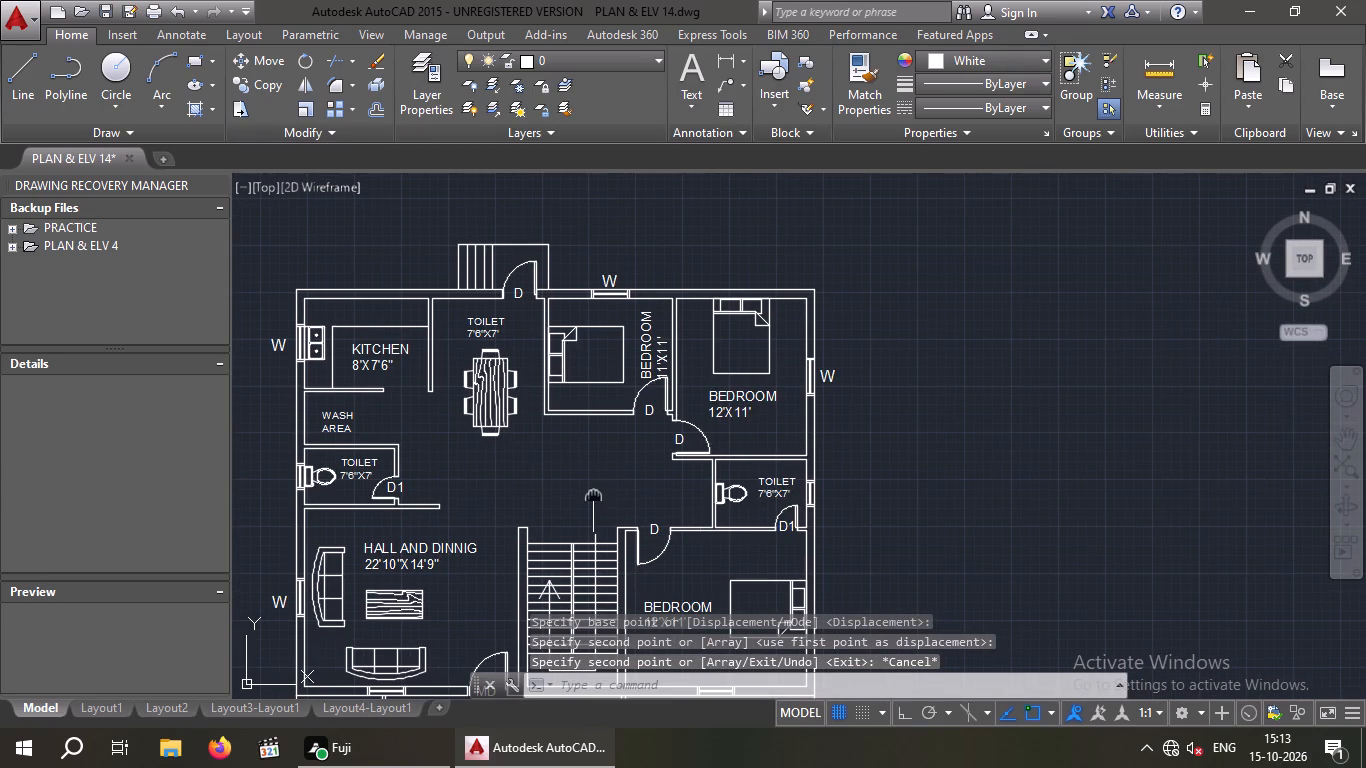
middle_click_drag(593, 497, 595, 446)
middle_click_drag(597, 425, 599, 414)
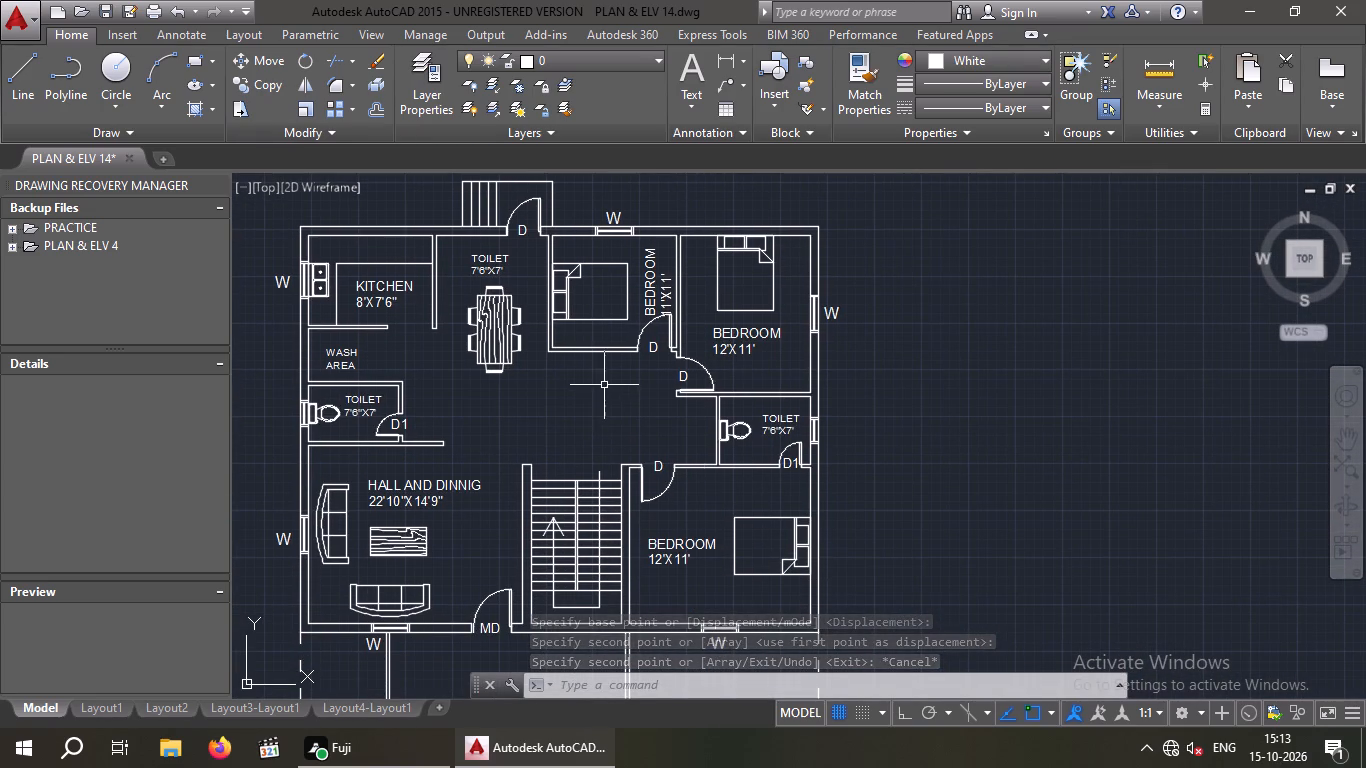
middle_click_drag(604, 385, 601, 365)
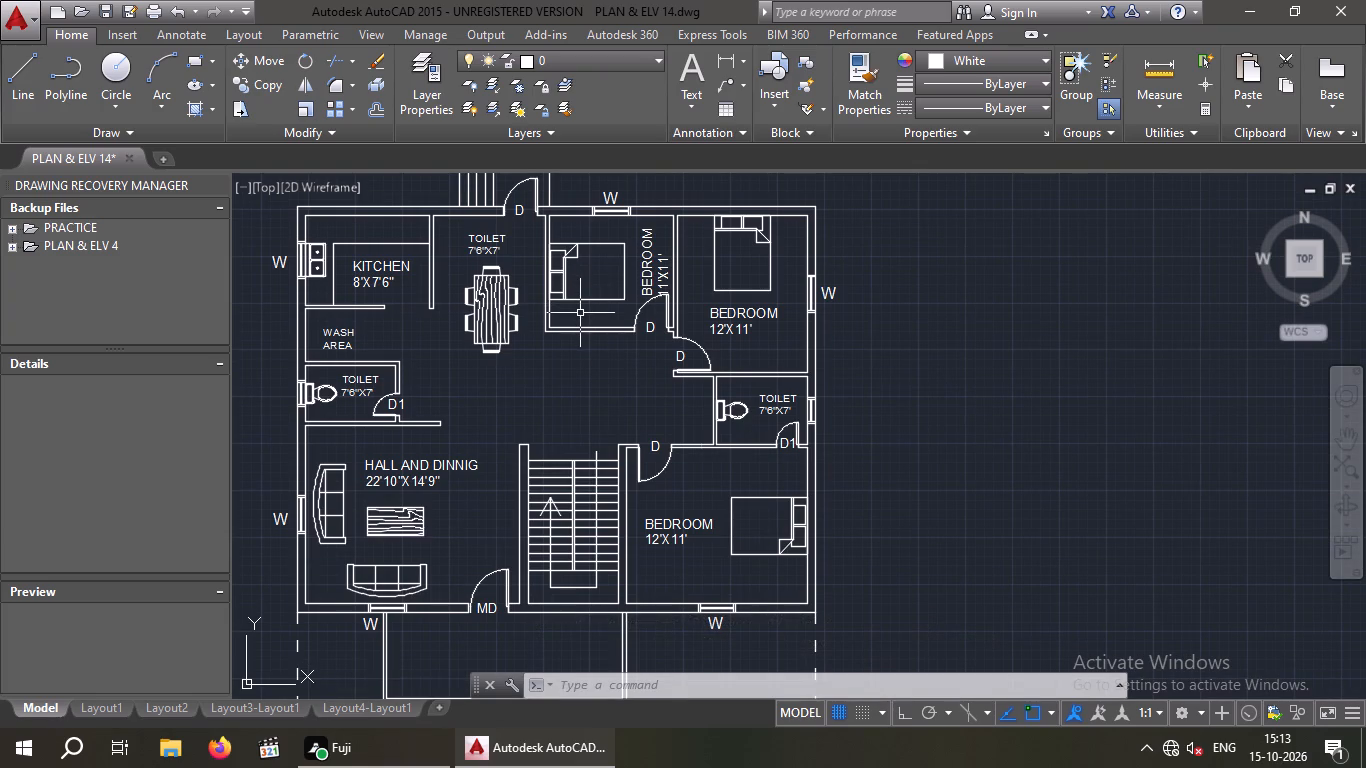
scroll(515, 450, "down", 3)
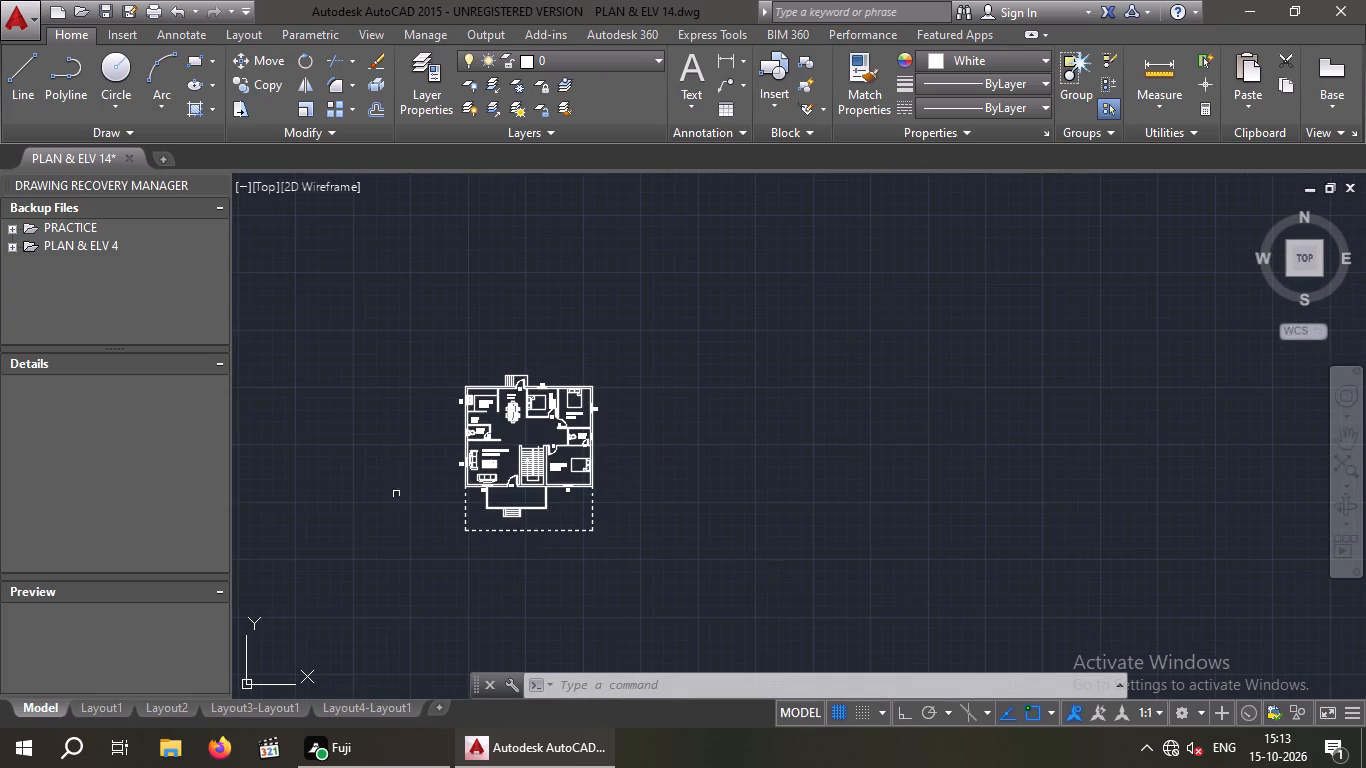
middle_click_drag(397, 490, 750, 391)
scroll(359, 399, "up", 4)
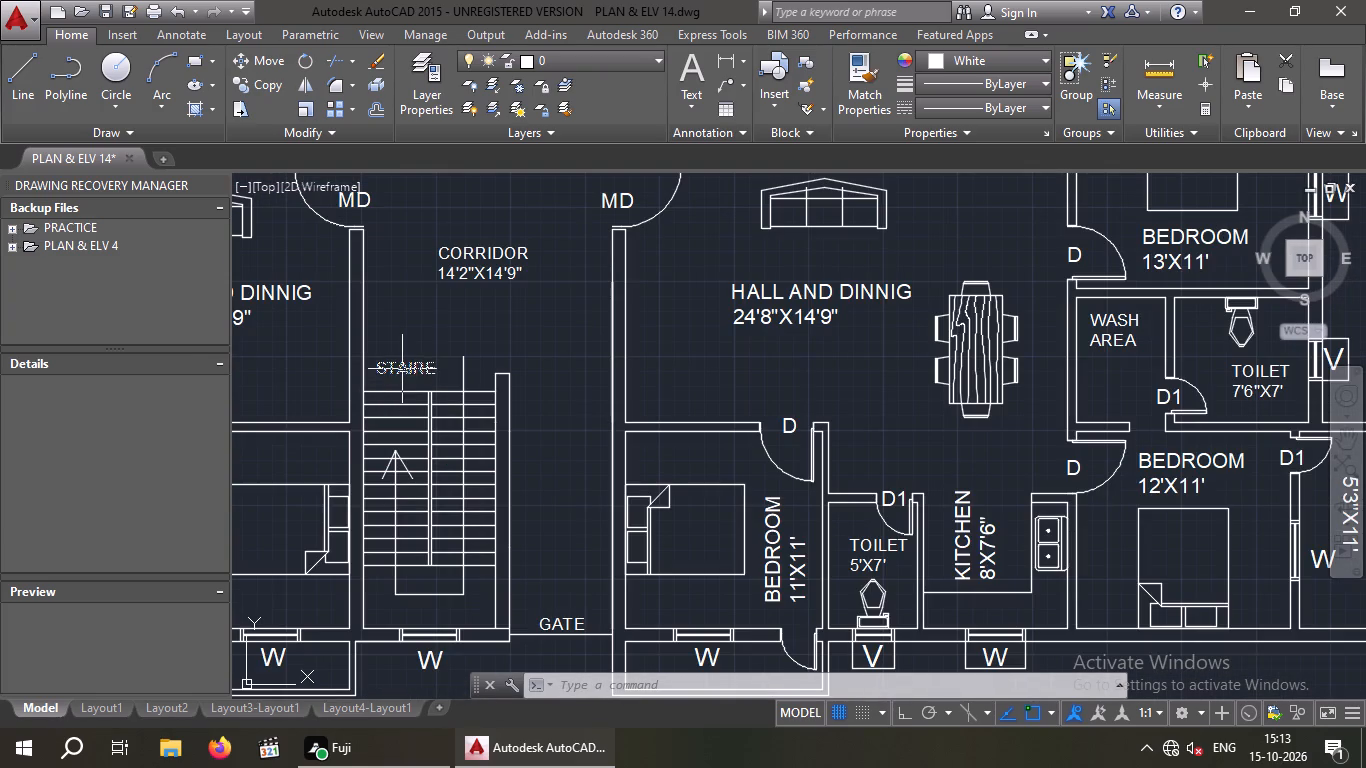
left_click(402, 369)
left_click(262, 83)
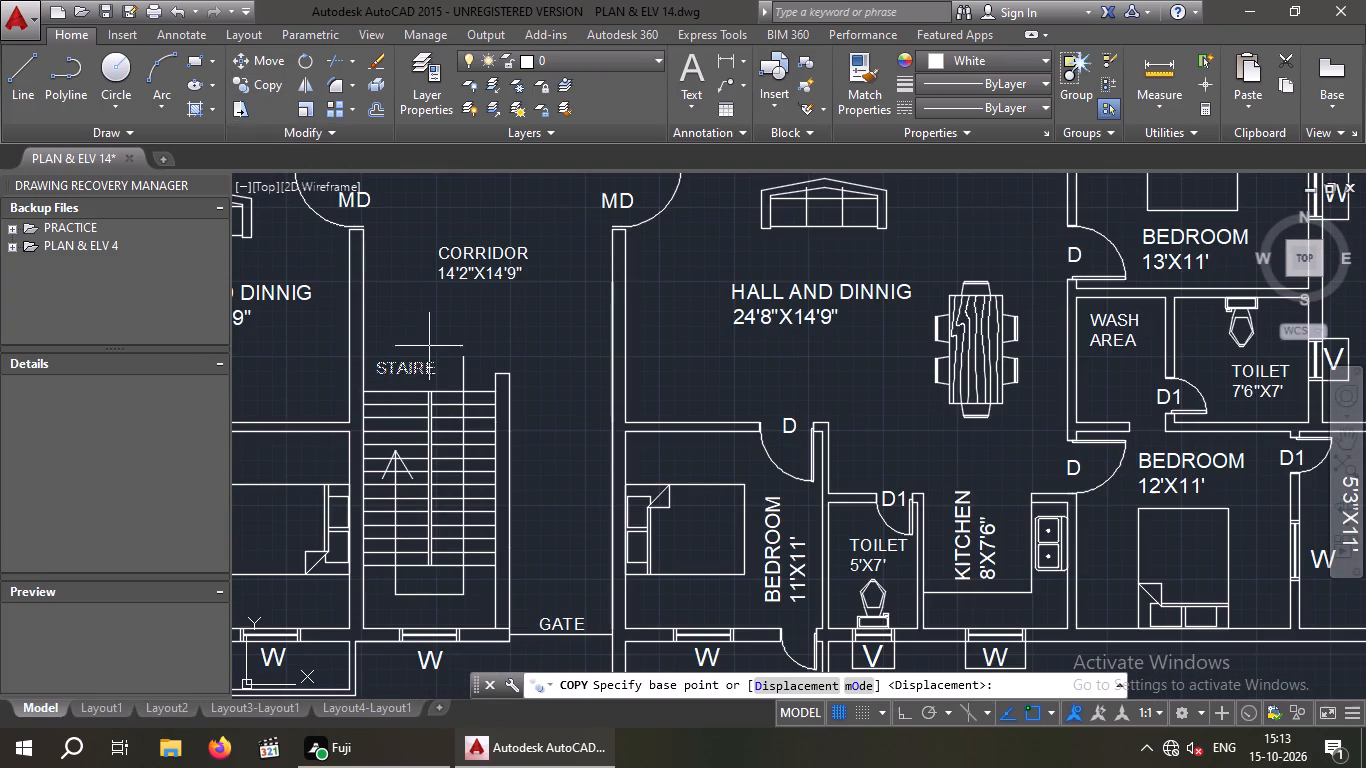
left_click(391, 377)
scroll(487, 362, "down", 5)
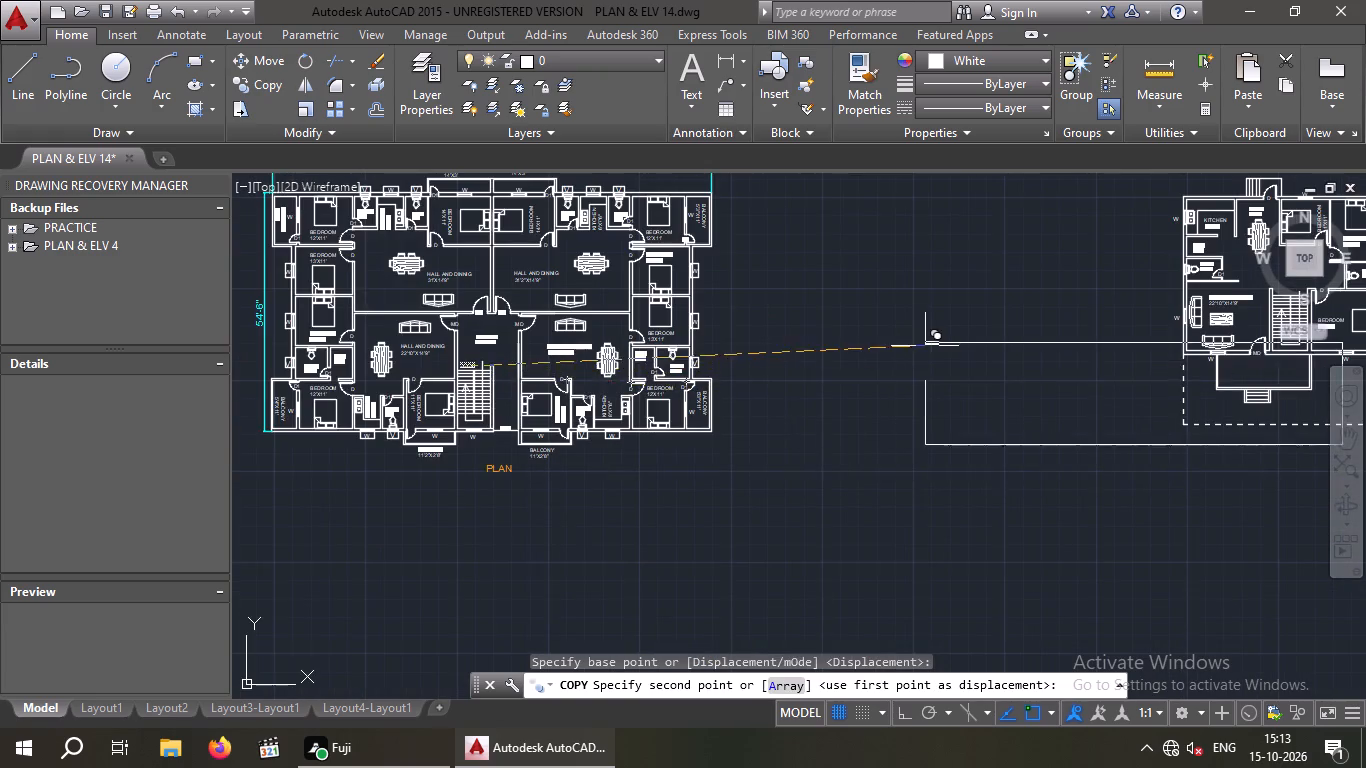
middle_click_drag(921, 347, 393, 494)
scroll(764, 438, "up", 5)
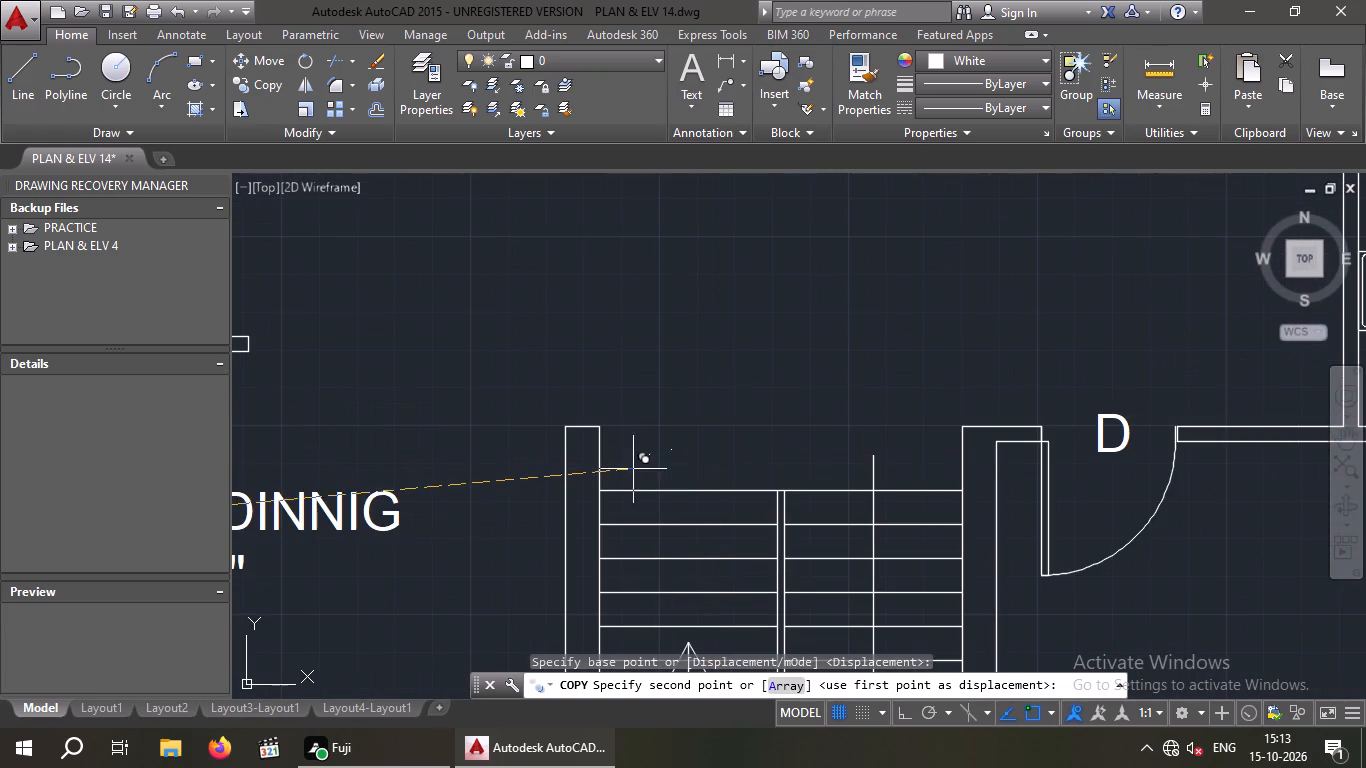
left_click(638, 468)
scroll(654, 463, "down", 4)
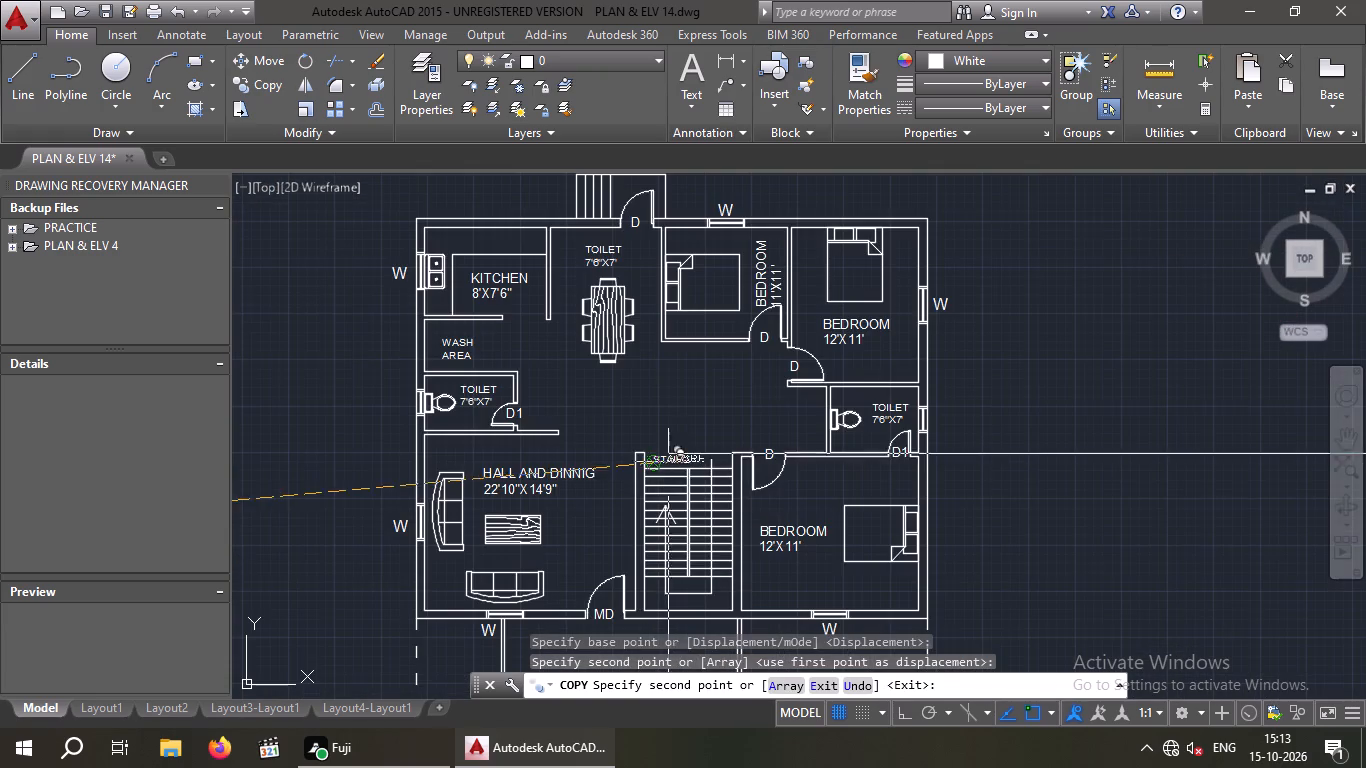
key("Escape")
key("Escape")
Copy the VERANDA 24'9"X4' label from the framed sheet's ground floor plan into the house plan's front veranda above the entrance steps.
middle_click_drag(725, 495, 721, 441)
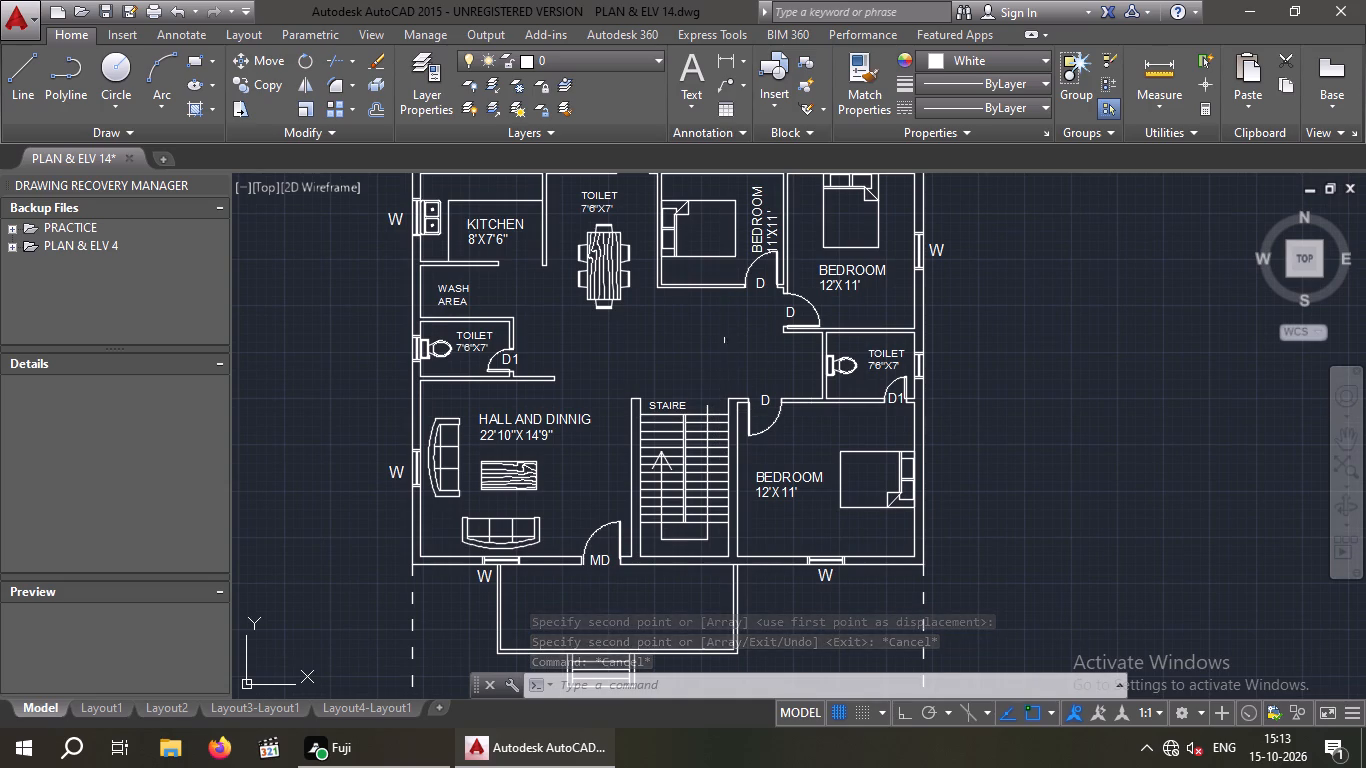
middle_click_drag(722, 356, 784, 278)
scroll(454, 516, "down", 1)
middle_click_drag(406, 525, 578, 509)
scroll(594, 510, "down", 2)
middle_click_drag(476, 537, 723, 509)
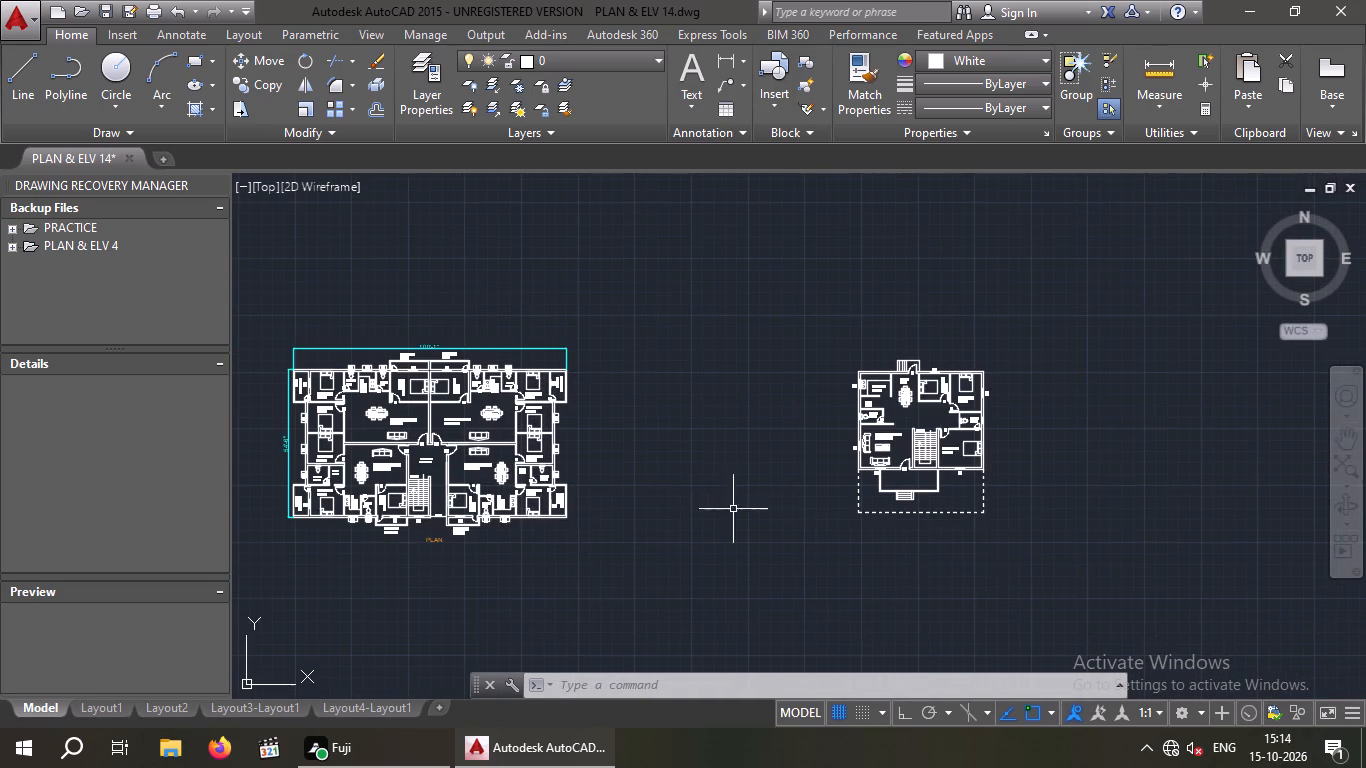
scroll(512, 538, "down", 1)
middle_click_drag(508, 566, 666, 387)
scroll(679, 393, "down", 3)
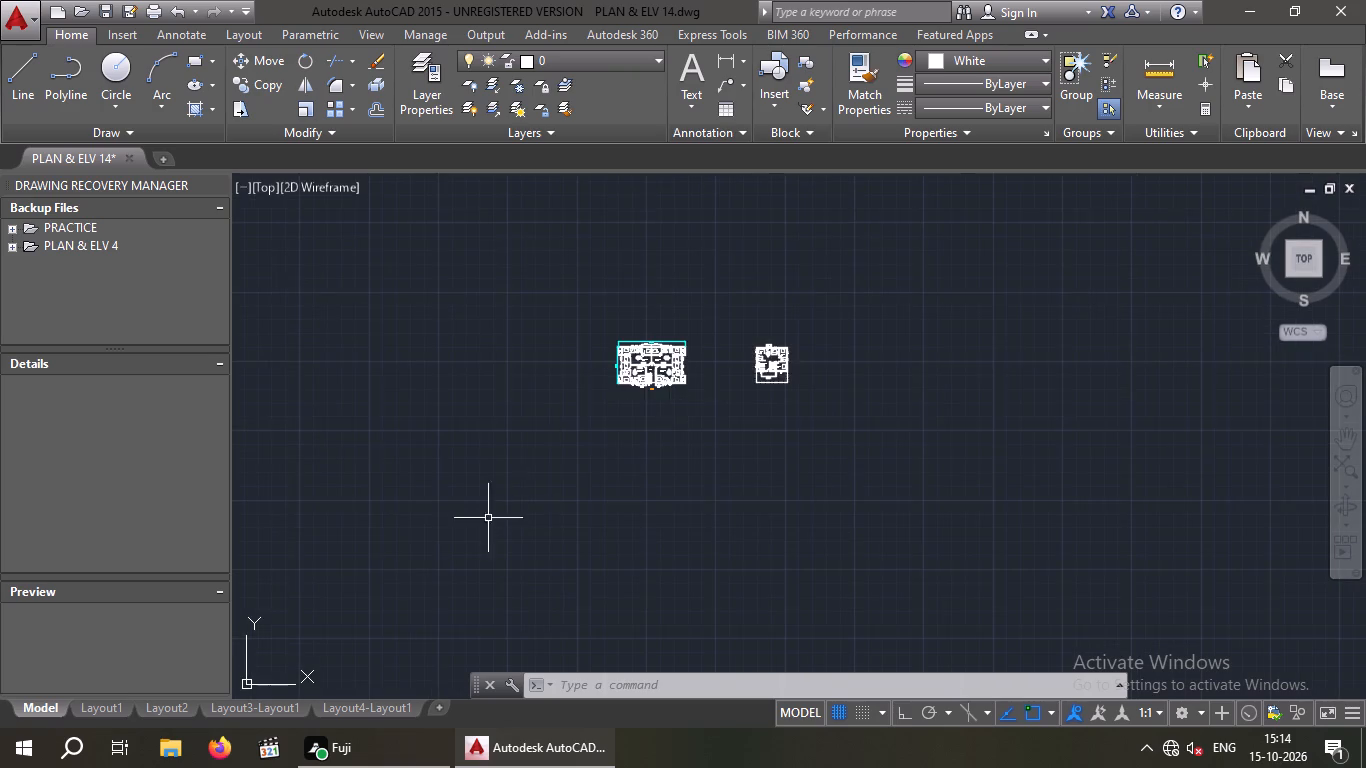
middle_click_drag(457, 521, 714, 379)
scroll(602, 385, "down", 3)
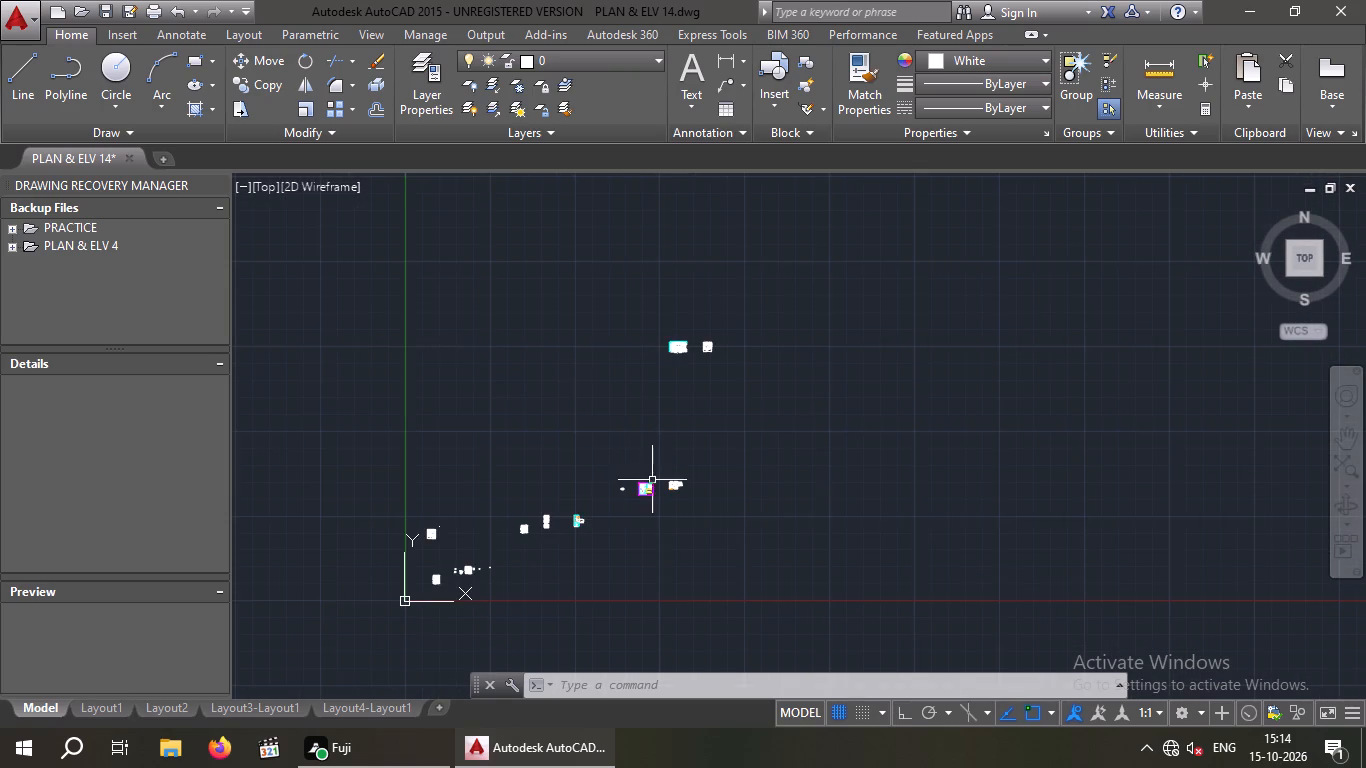
scroll(653, 486, "up", 7)
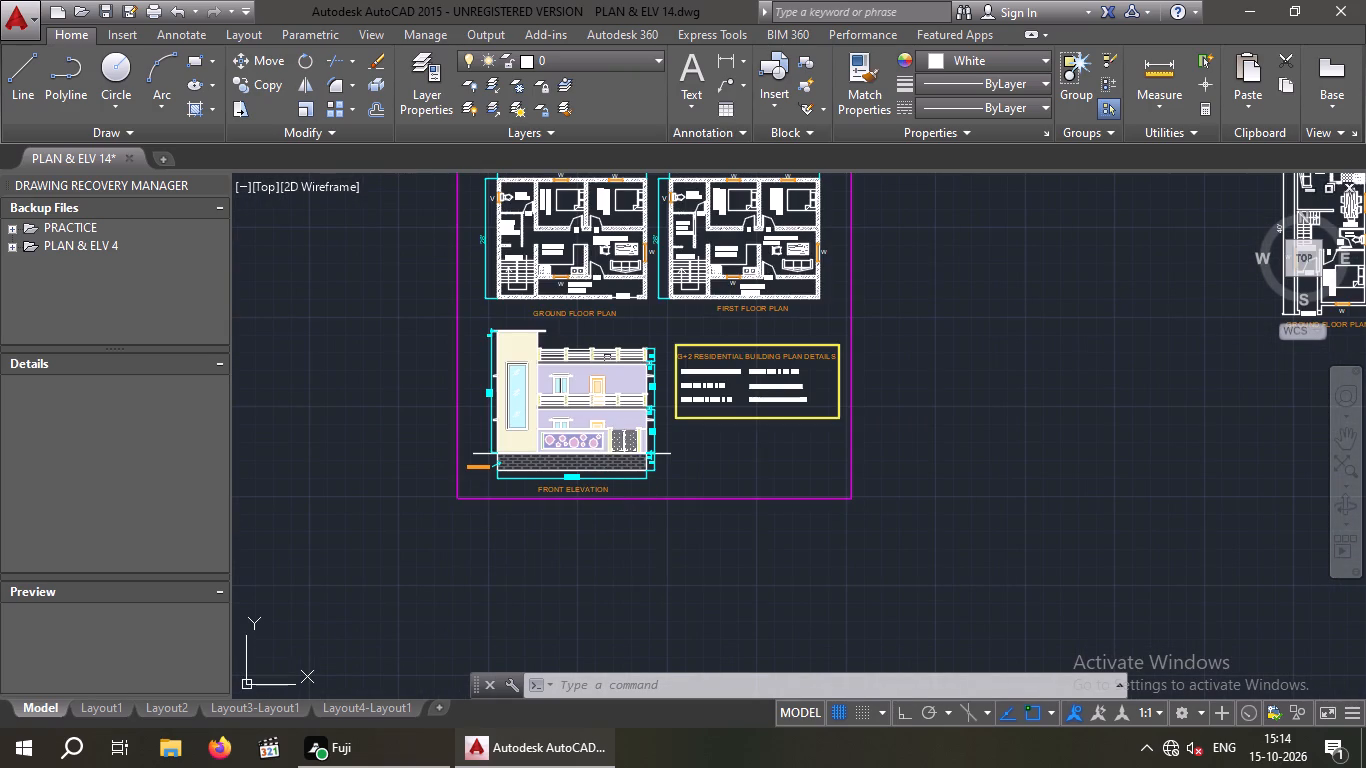
scroll(575, 280, "up", 5)
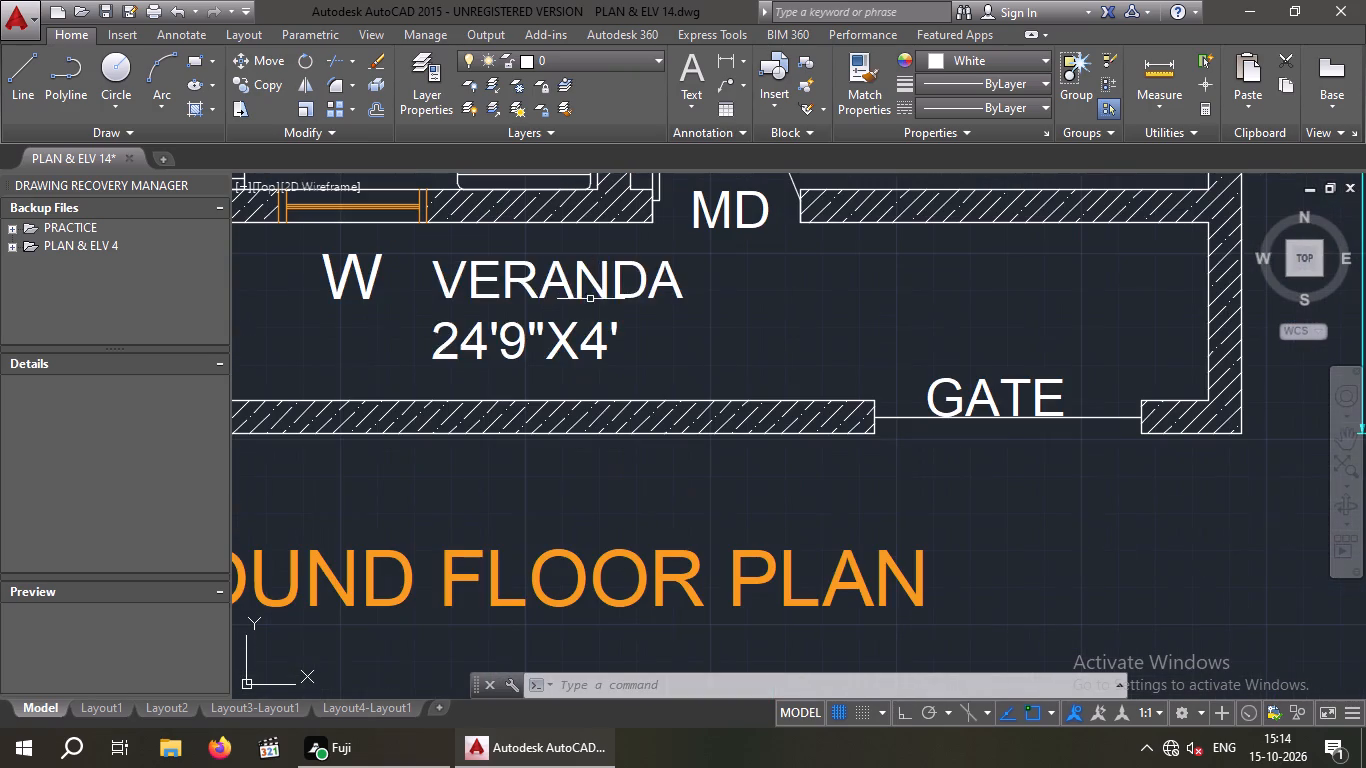
left_click(579, 295)
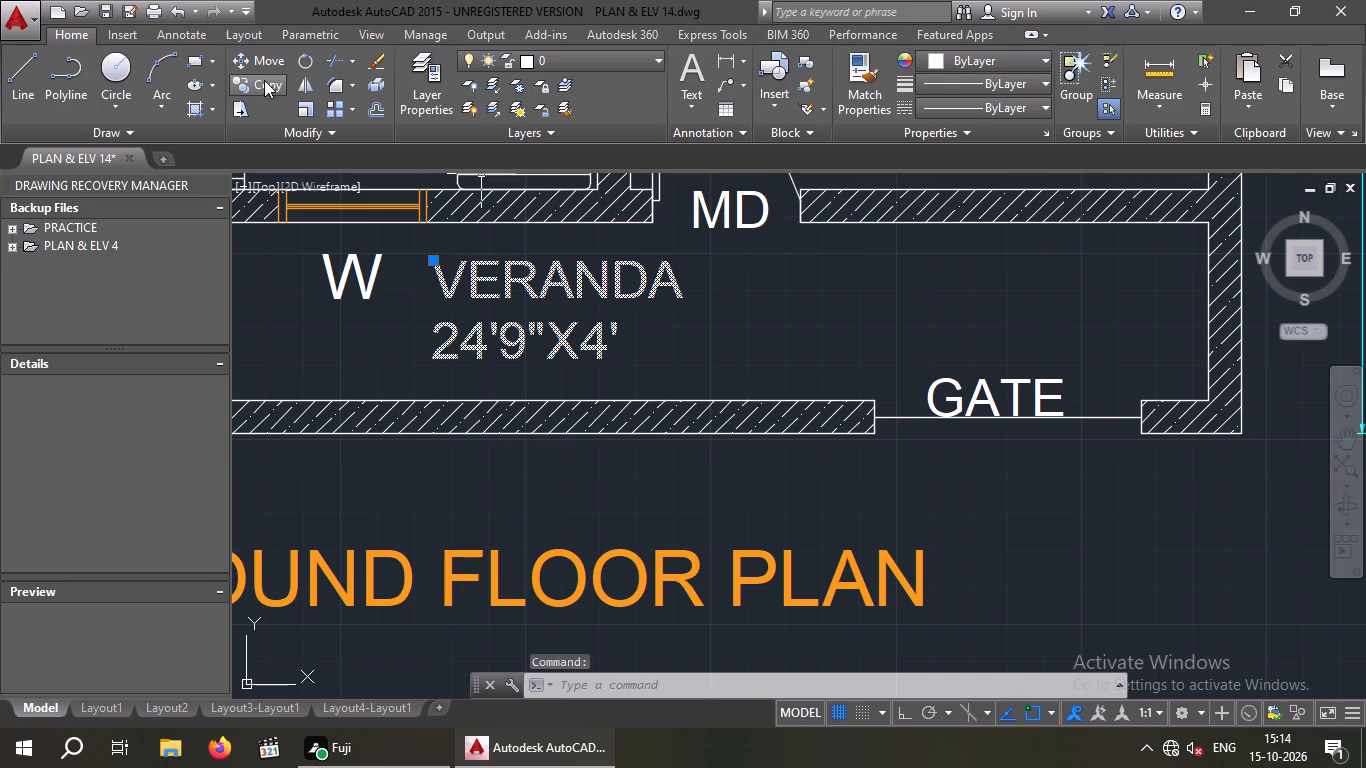
left_click(264, 80)
left_click(447, 355)
scroll(542, 348, "down", 7)
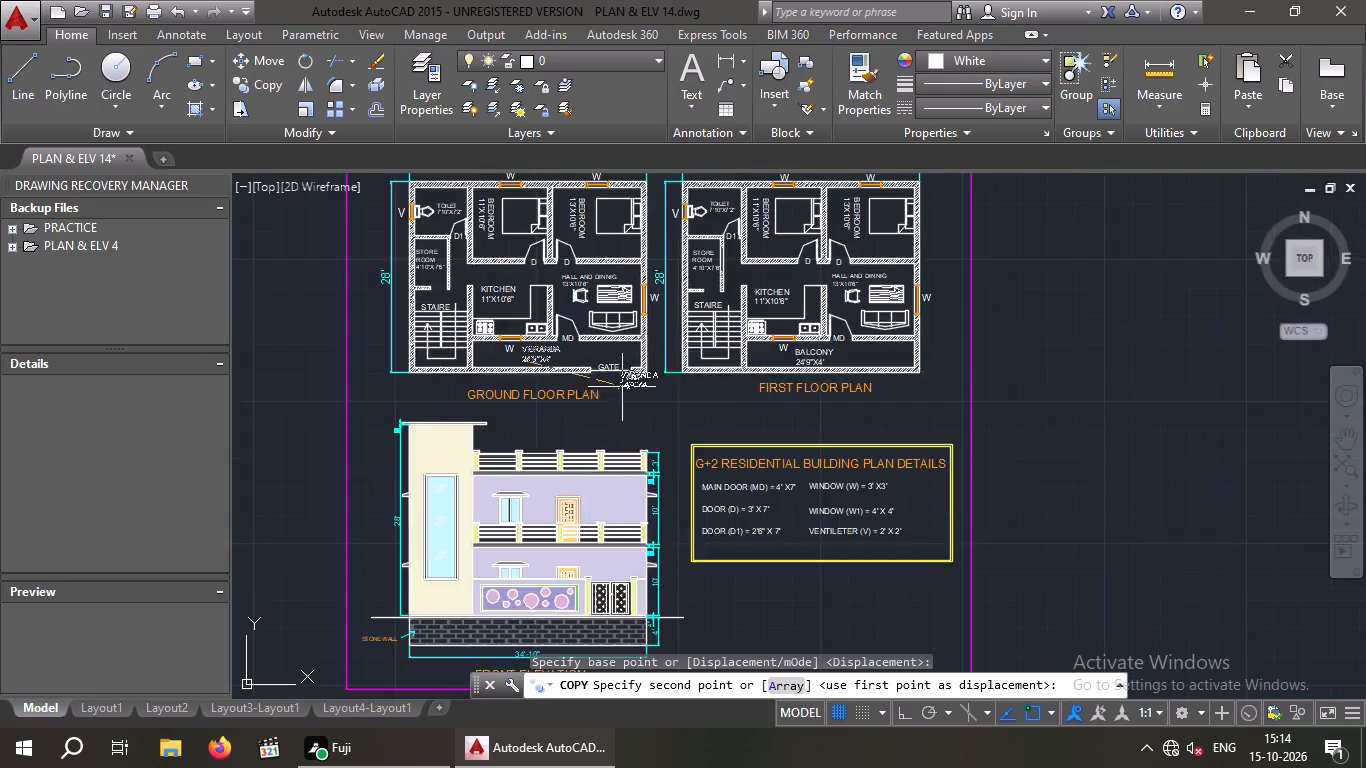
scroll(624, 386, "down", 4)
middle_click_drag(757, 376, 347, 732)
scroll(323, 752, "down", 1)
scroll(821, 378, "down", 3)
middle_click_drag(800, 399, 538, 657)
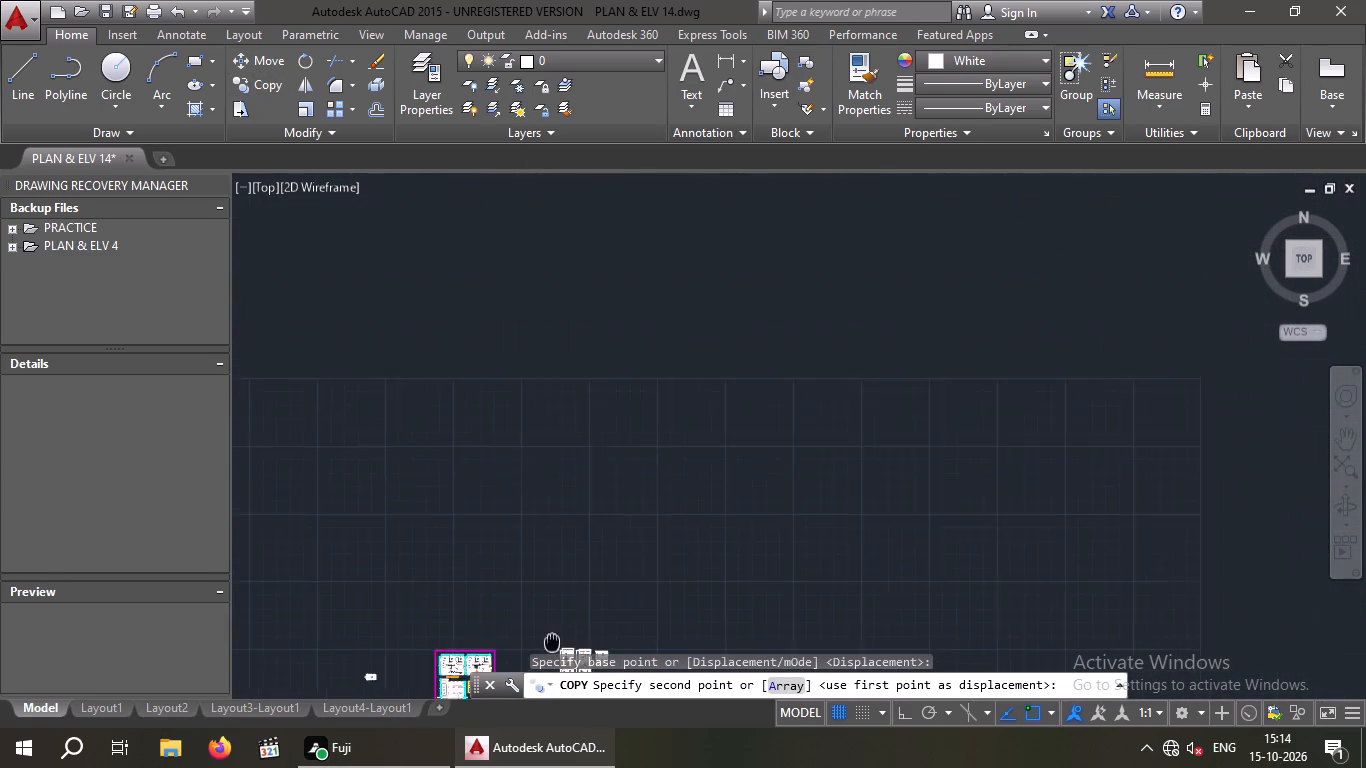
middle_click_drag(538, 657, 475, 741)
scroll(604, 252, "up", 7)
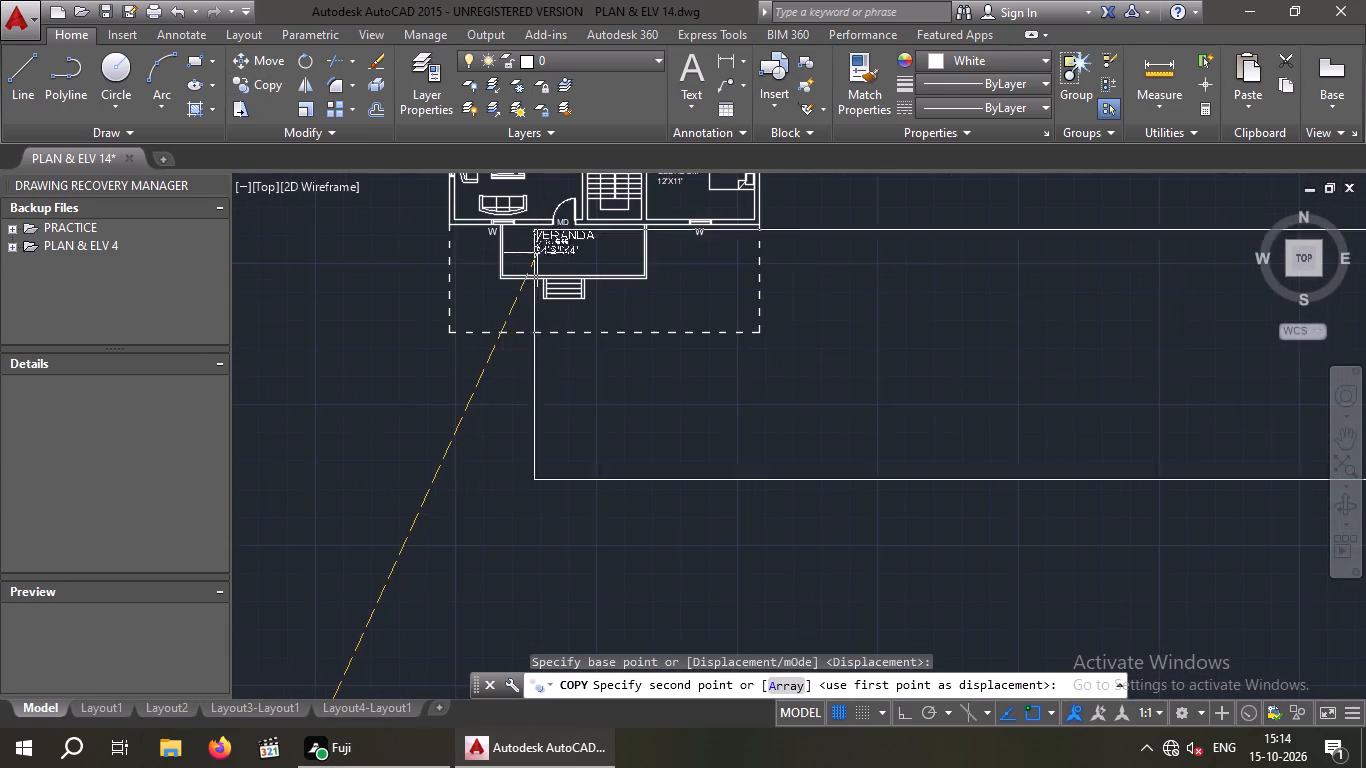
scroll(537, 253, "up", 2)
left_click(556, 258)
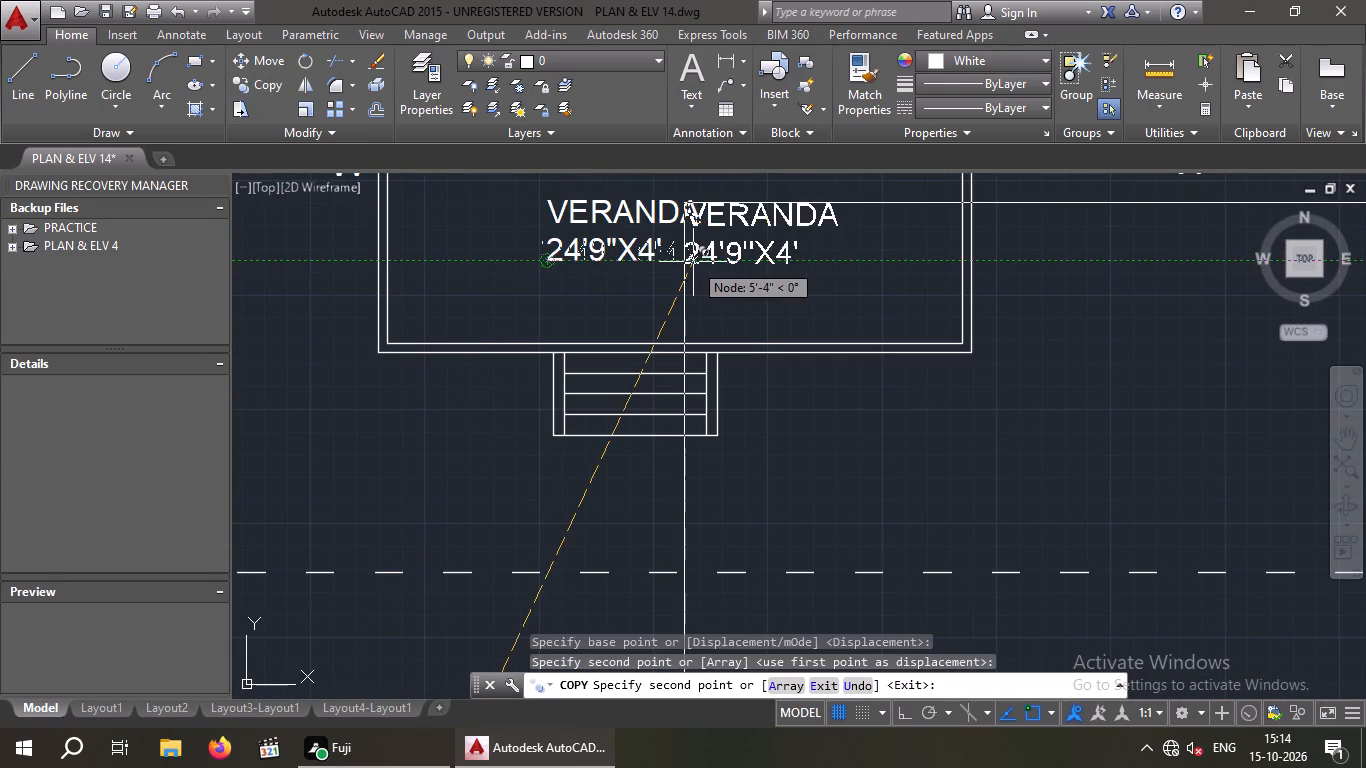
key("Escape")
Correct the front veranda label's spelling to VERANDHA, keeping its 24'9"X4' size line.
double_click(654, 221)
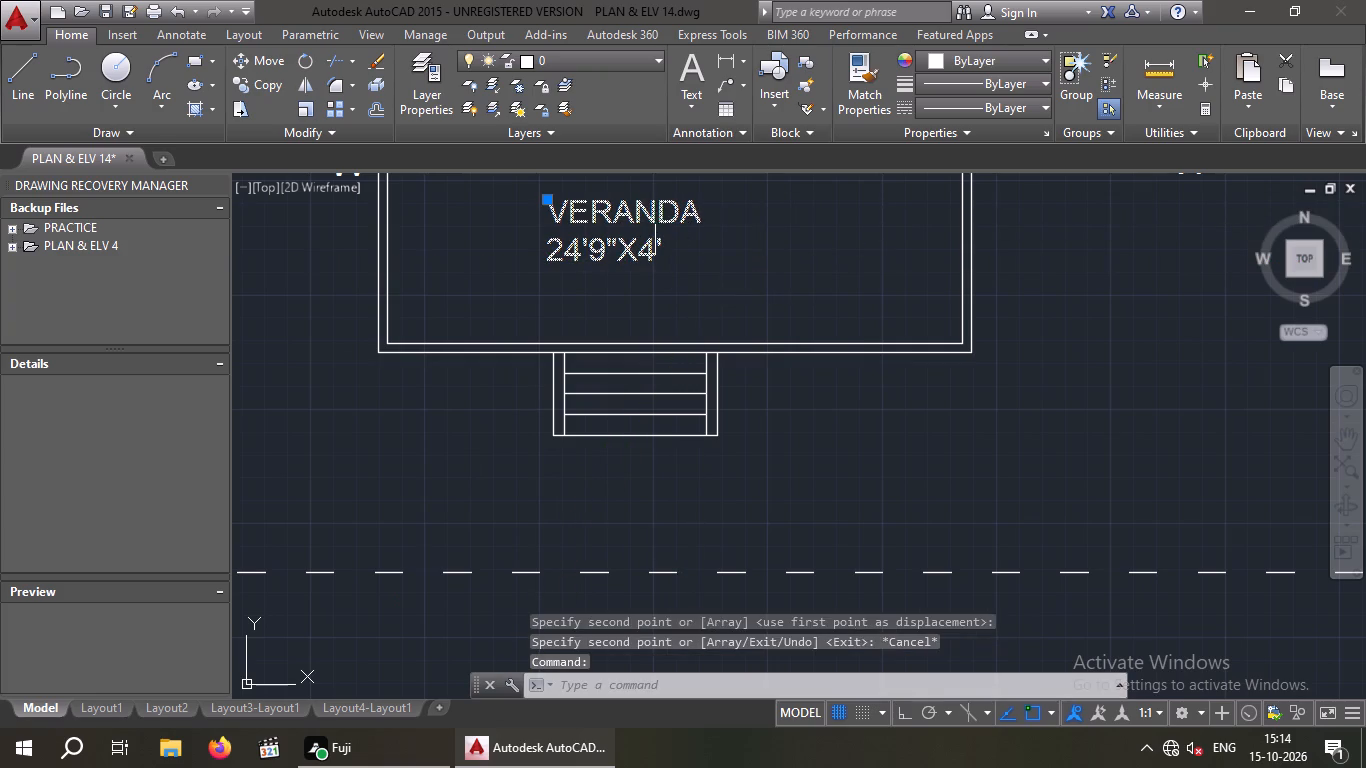
left_click(676, 217)
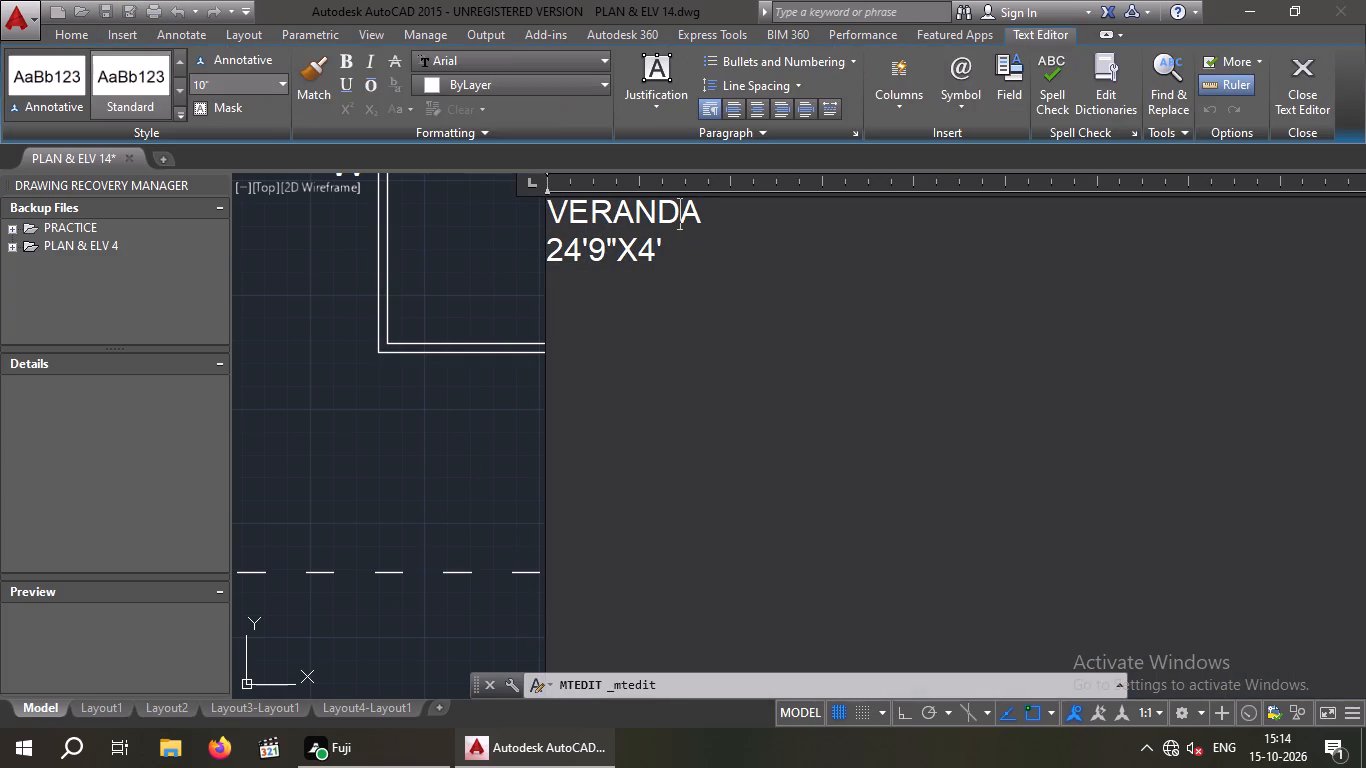
key("h")
key("Escape")
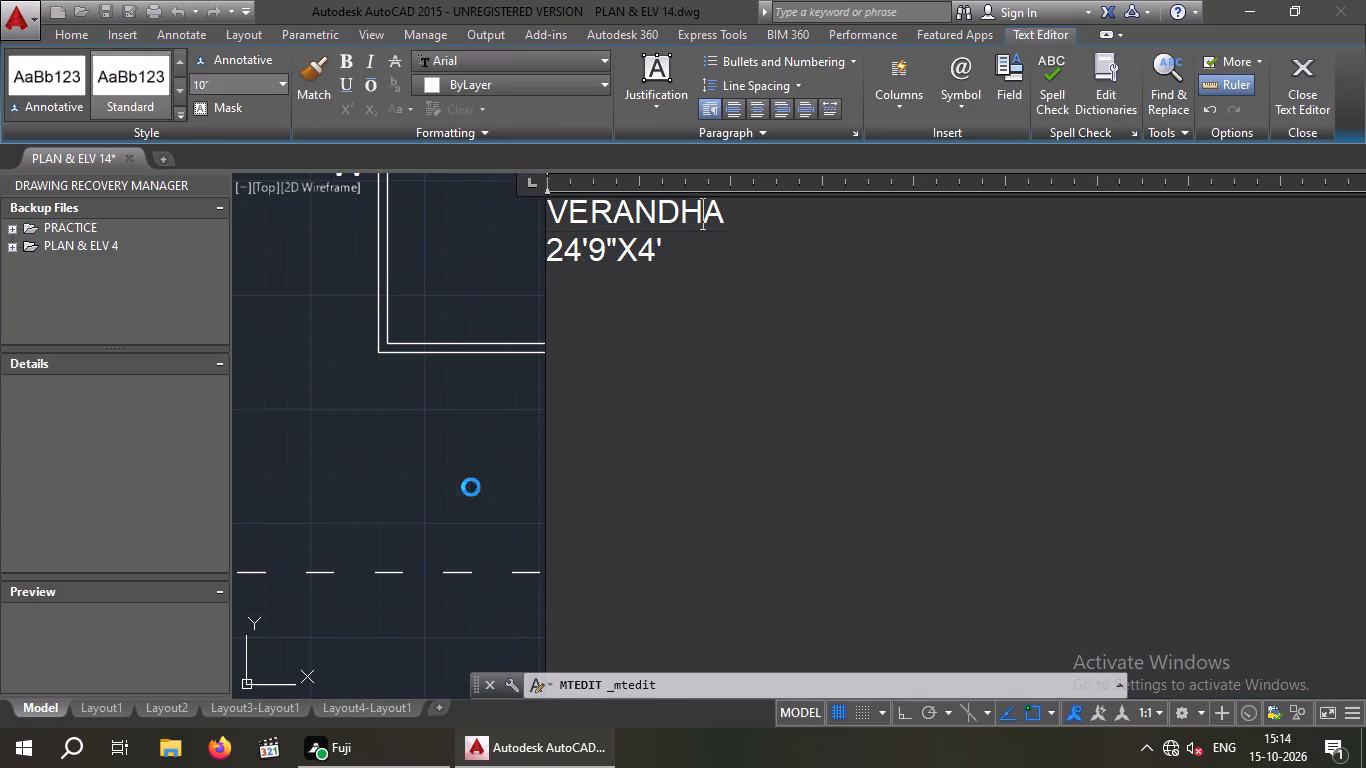
left_click(893, 274)
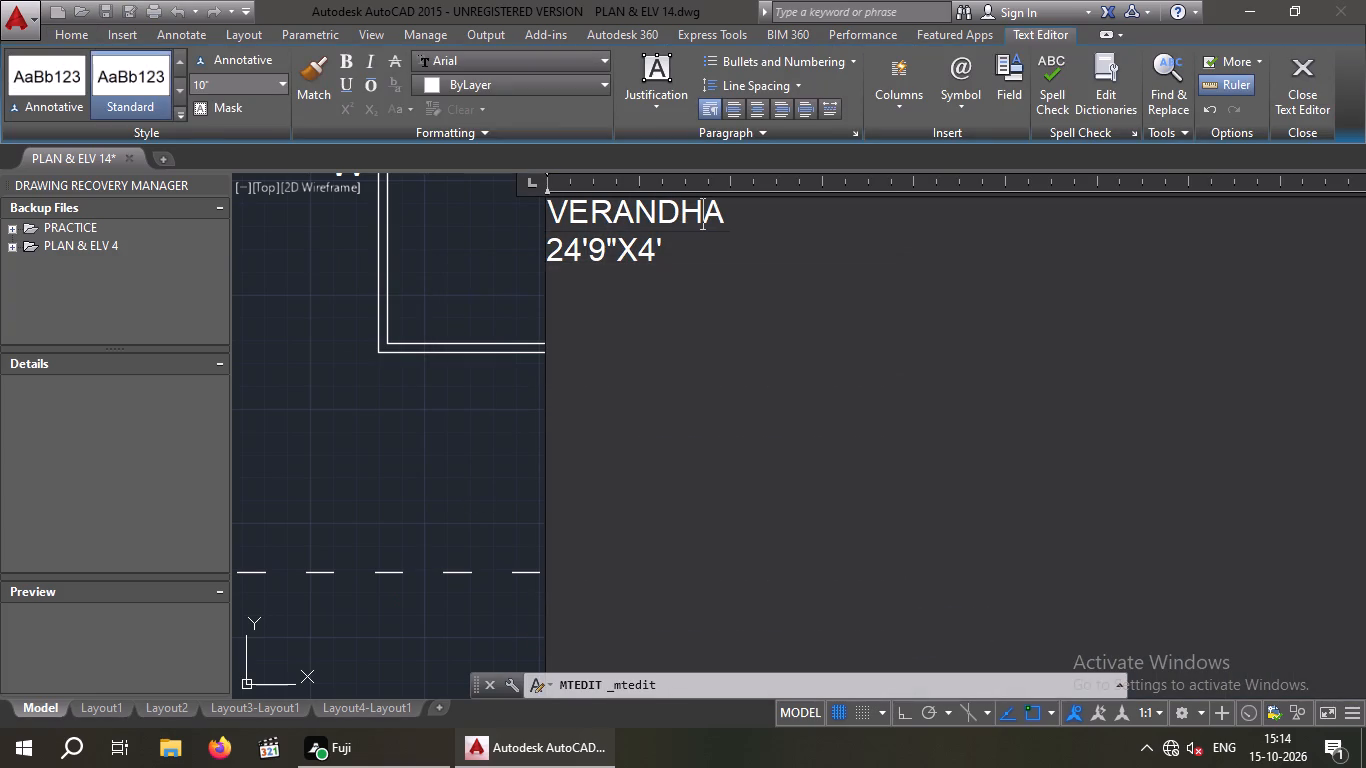
left_click(507, 455)
Copy the VERANDHA 24'9"X4' label to the open area beside the veranda, below the front bedroom's window.
scroll(537, 432, "down", 3)
middle_click_drag(933, 353, 823, 424)
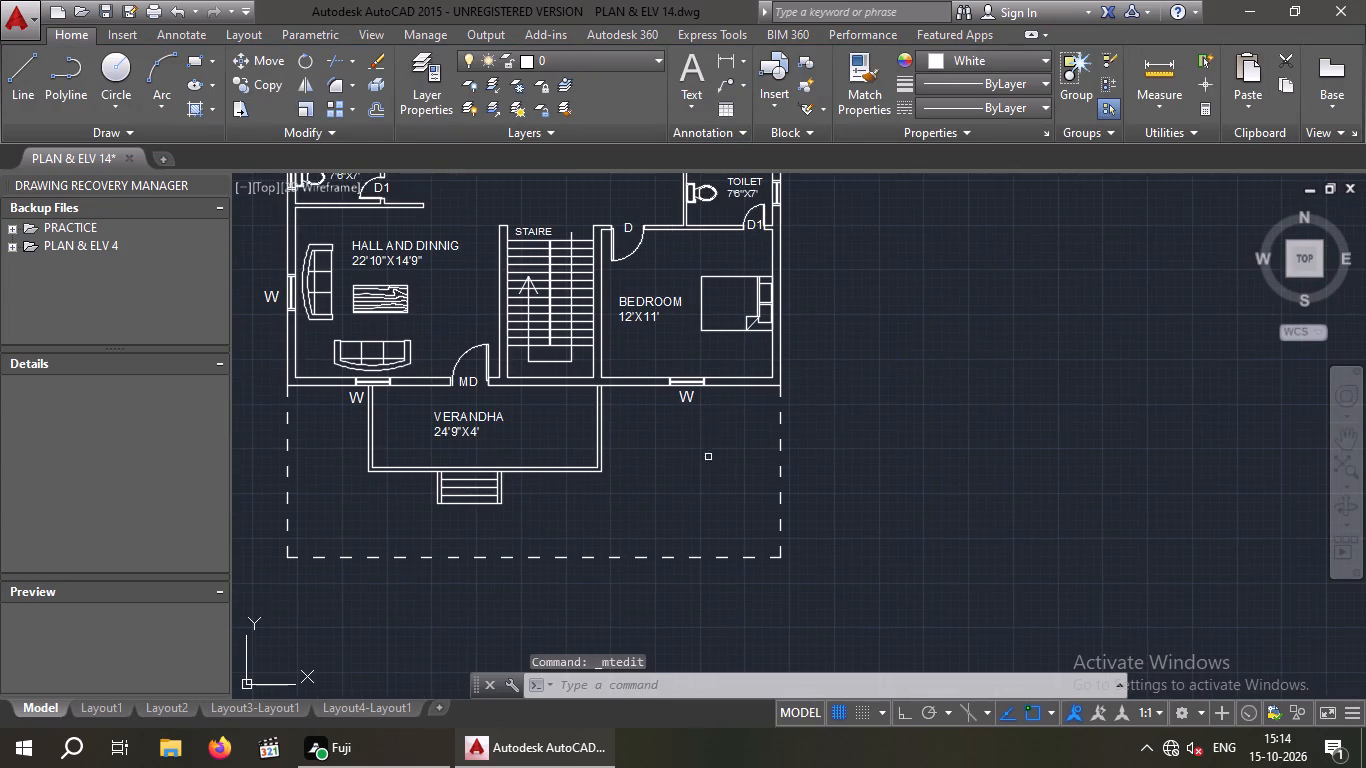
middle_click_drag(708, 457, 778, 411)
left_click(543, 375)
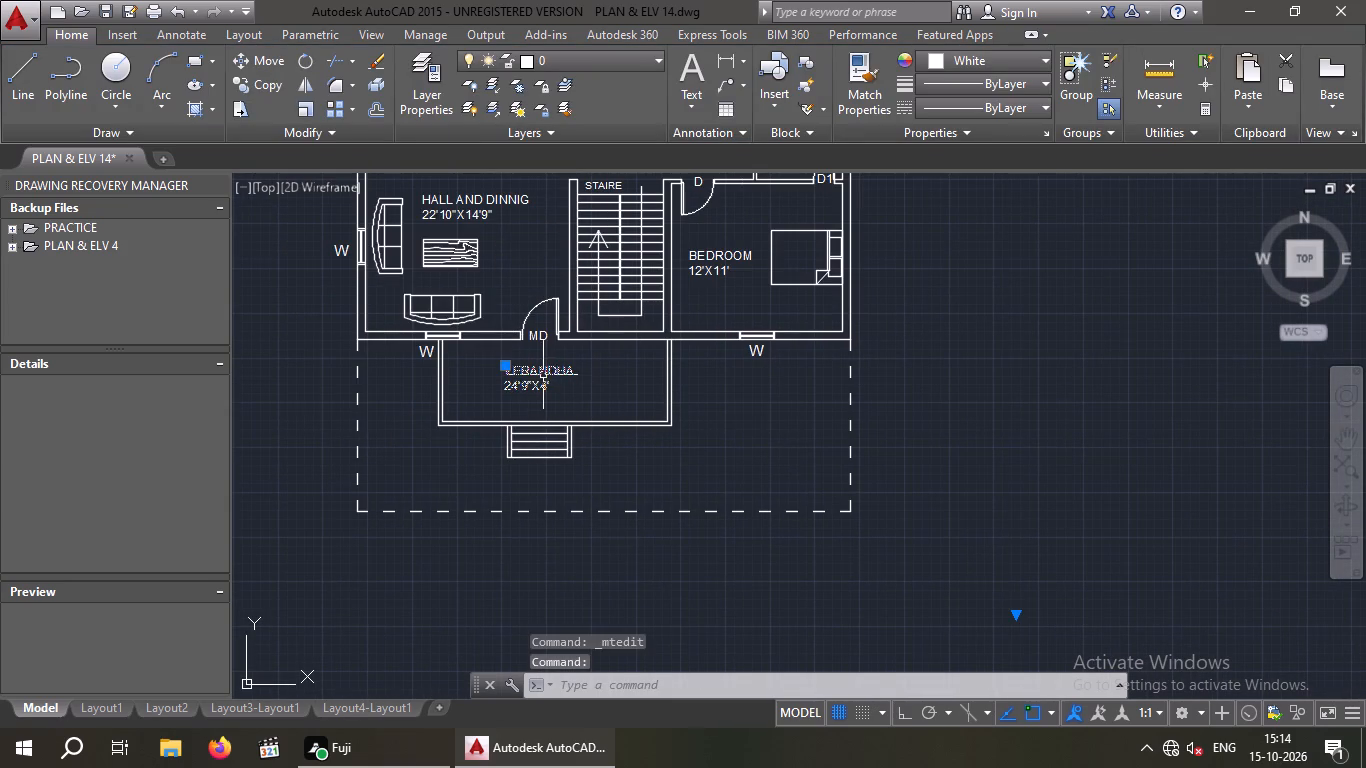
left_click(271, 84)
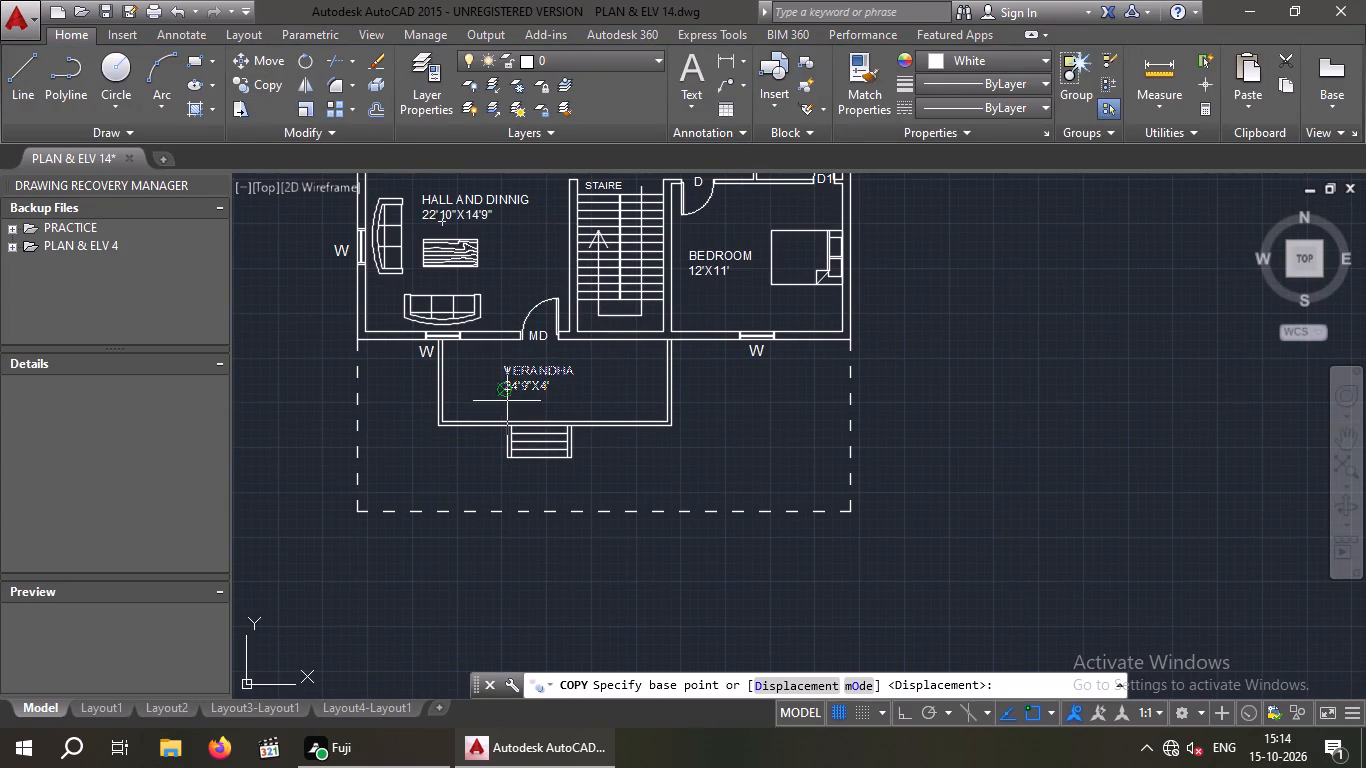
left_click(508, 388)
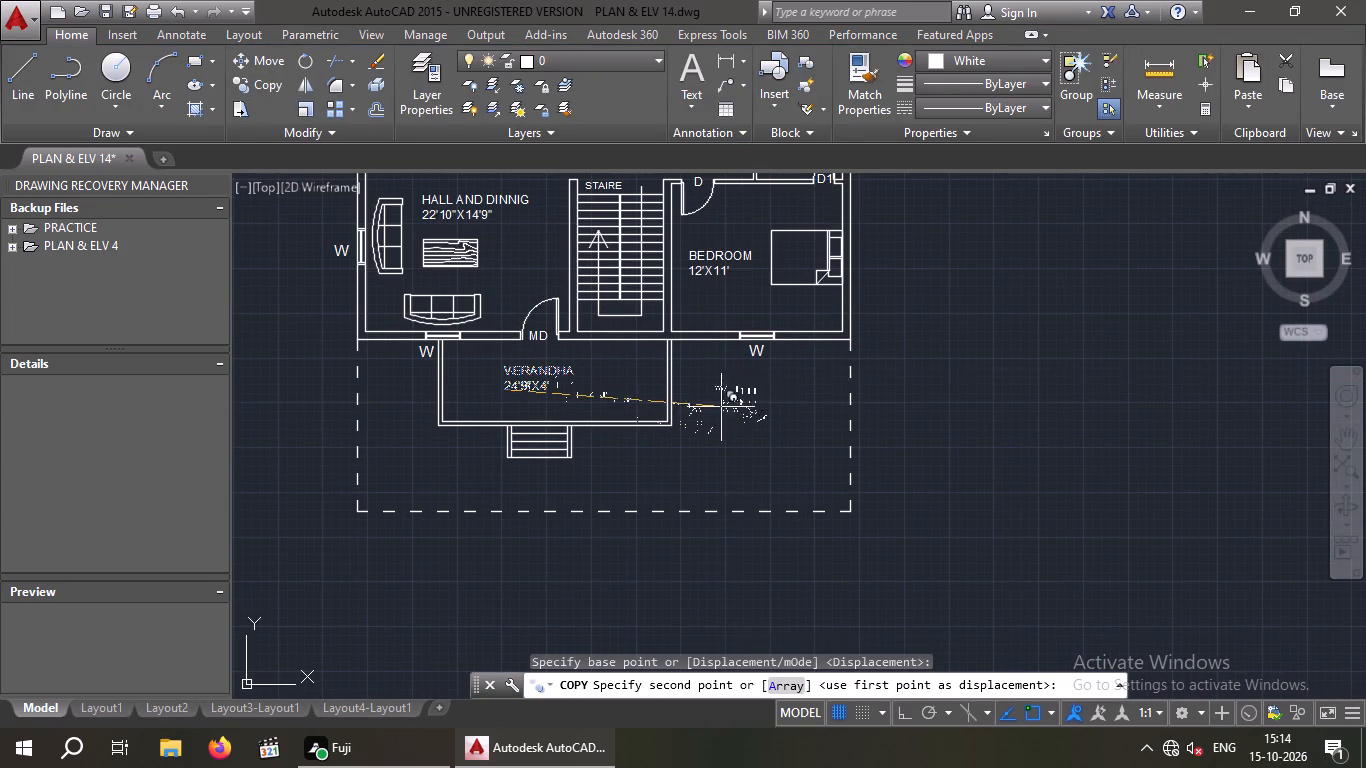
left_click(726, 399)
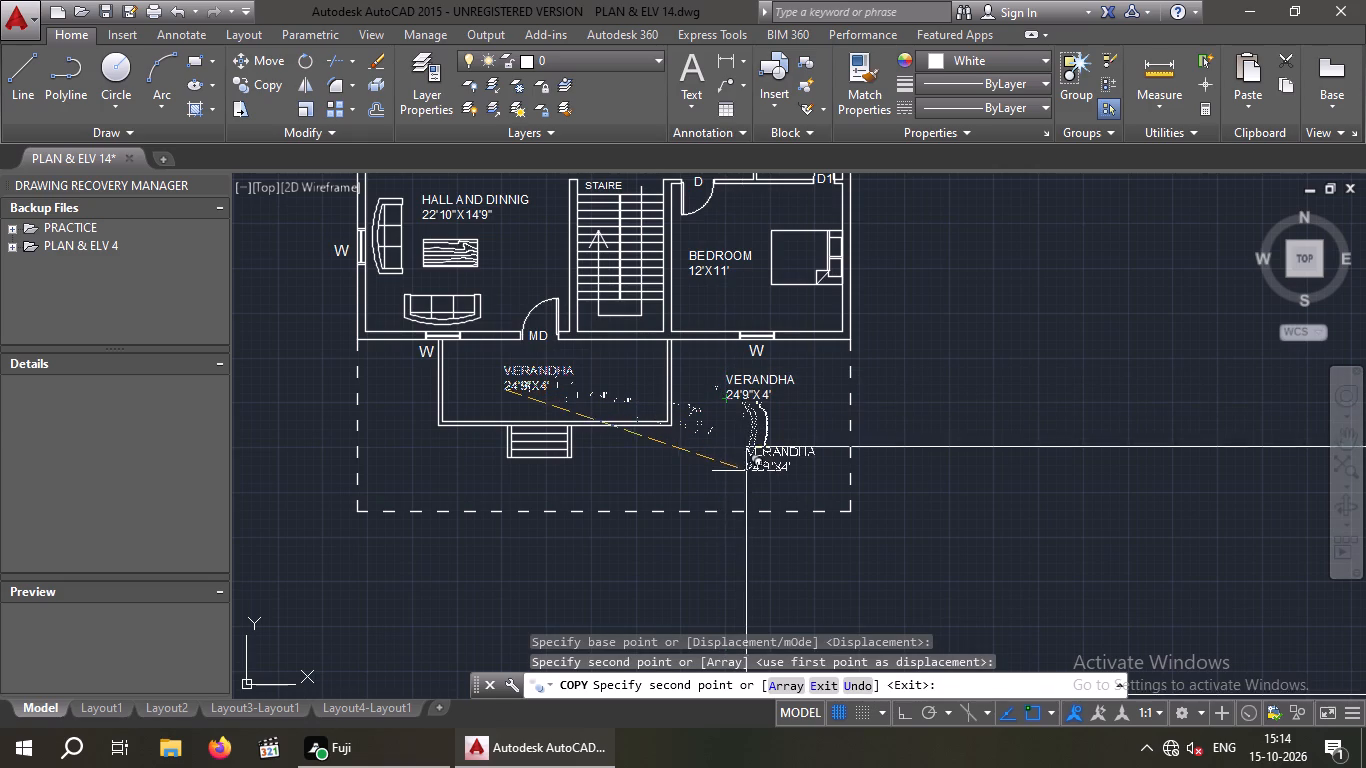
key("Escape")
key("Escape")
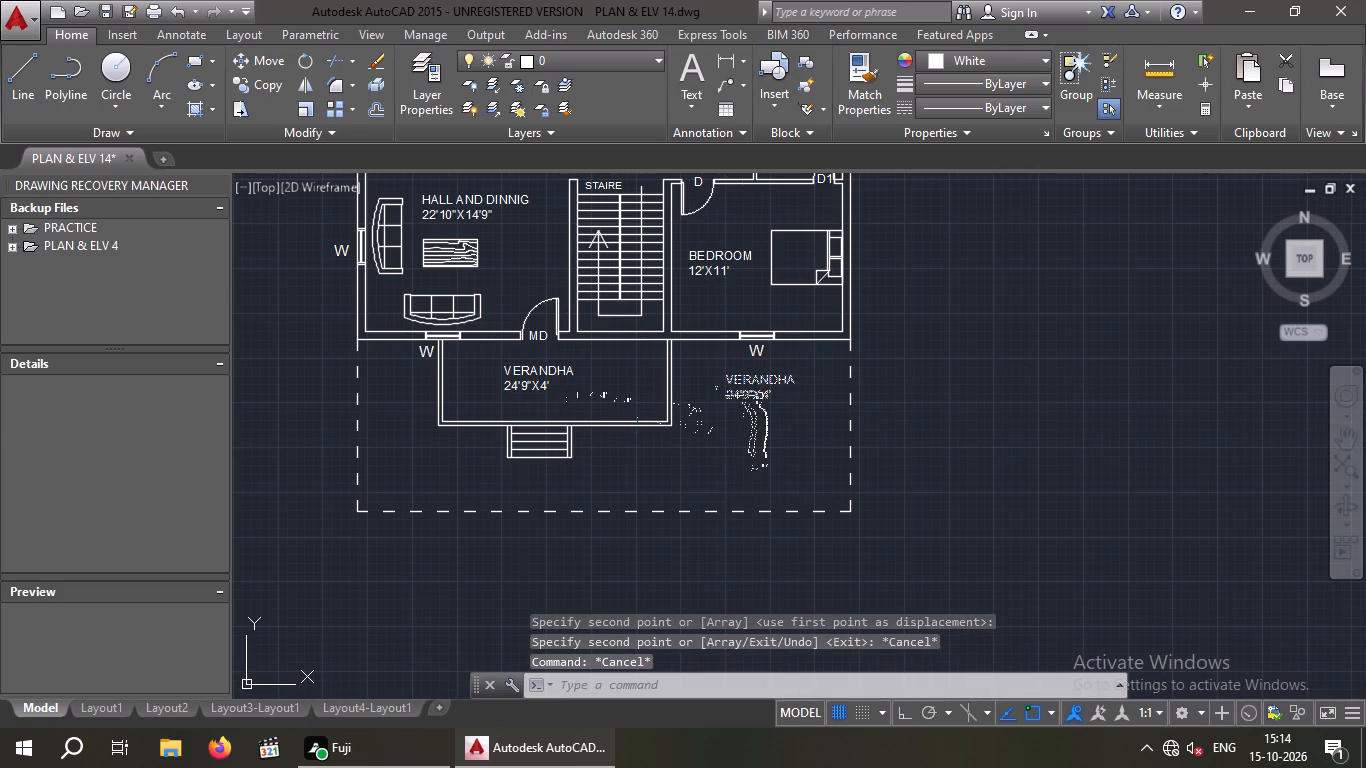
Move the copied VERANDHA label down near the bottom right corner of the plan's dashed boundary.
left_click(752, 390)
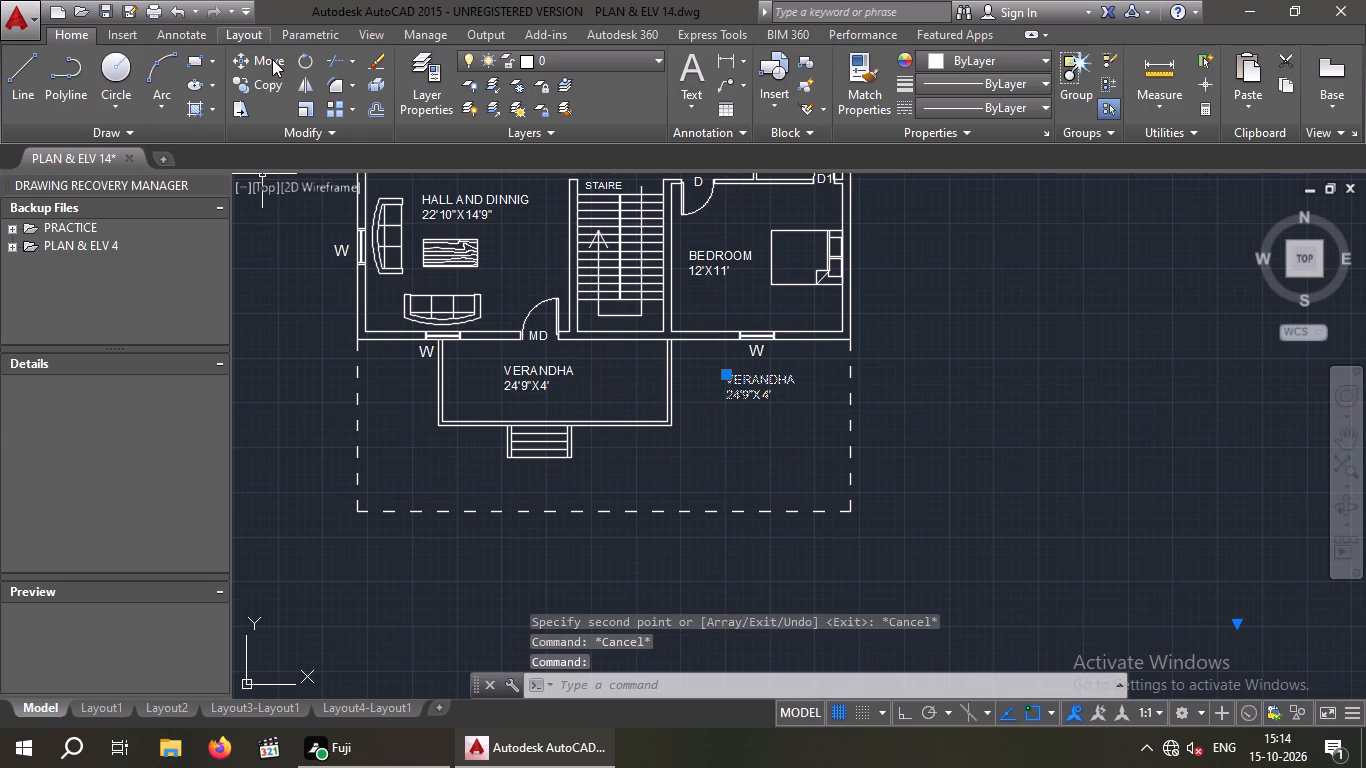
left_click(271, 58)
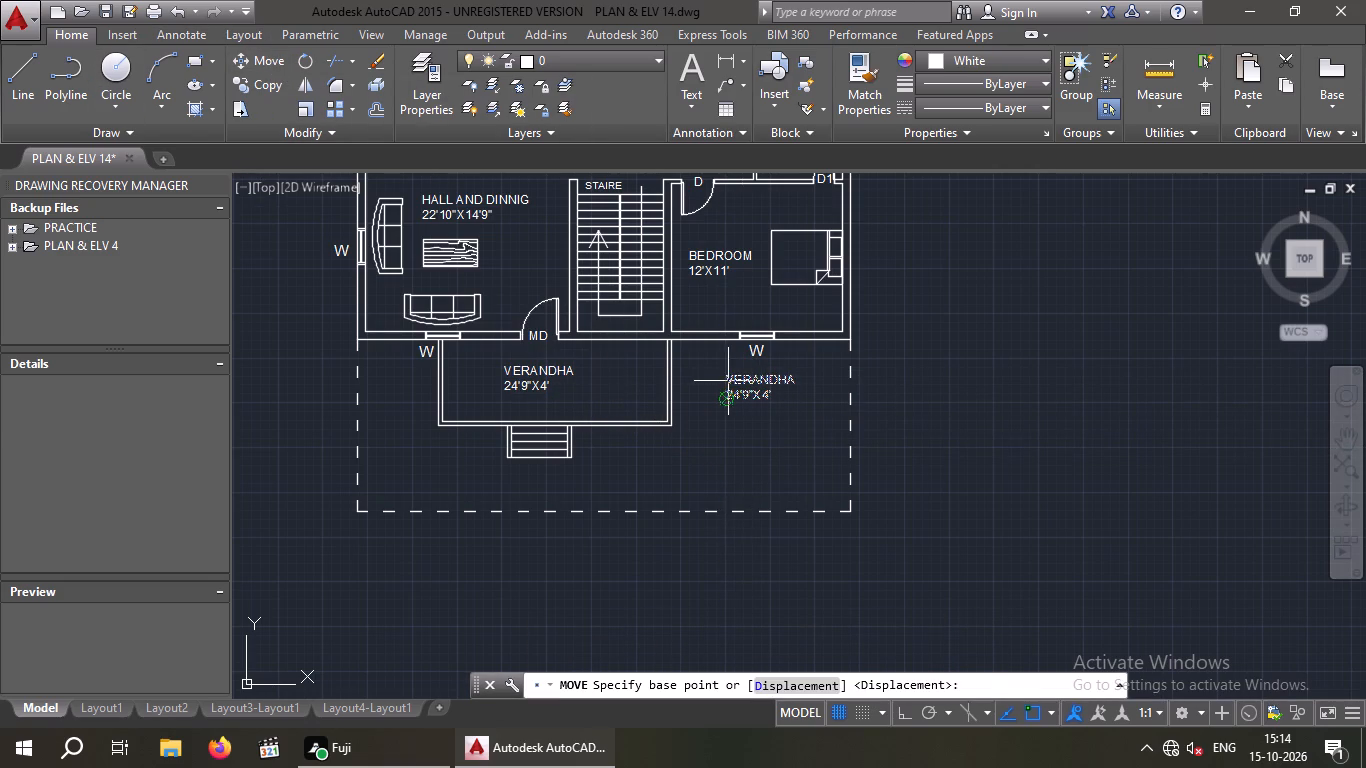
left_click(728, 381)
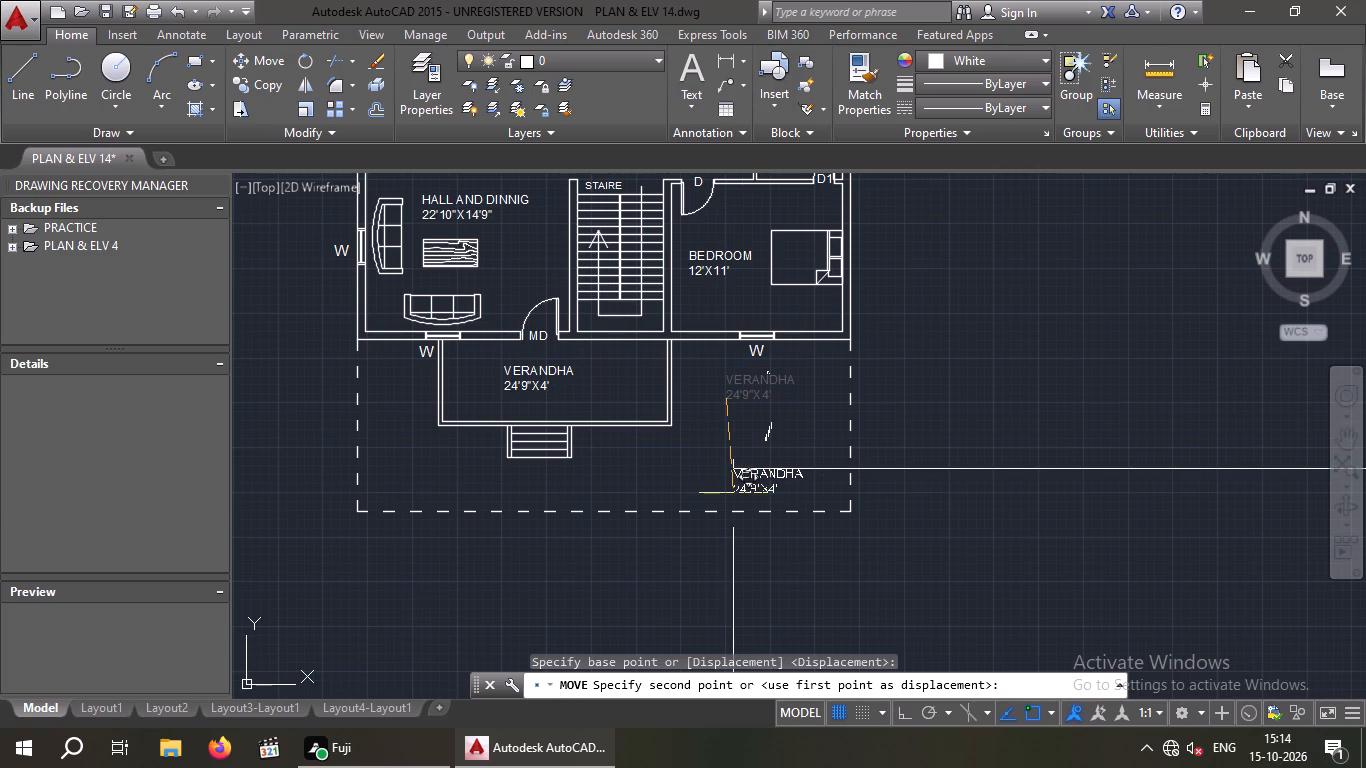
left_click(743, 488)
key("Escape")
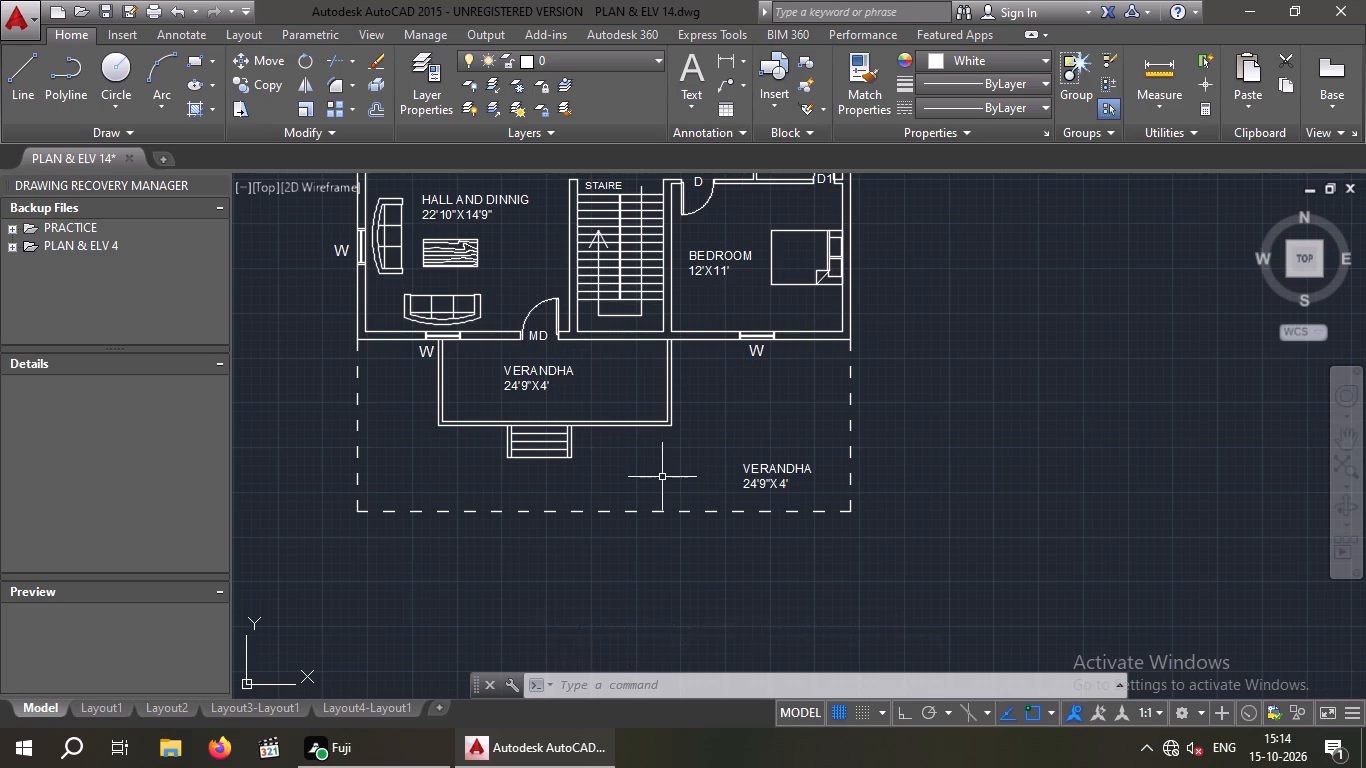
Copy the WASH AREA label to the space just below the front entrance steps.
scroll(504, 359, "down", 2)
middle_click_drag(502, 392, 504, 429)
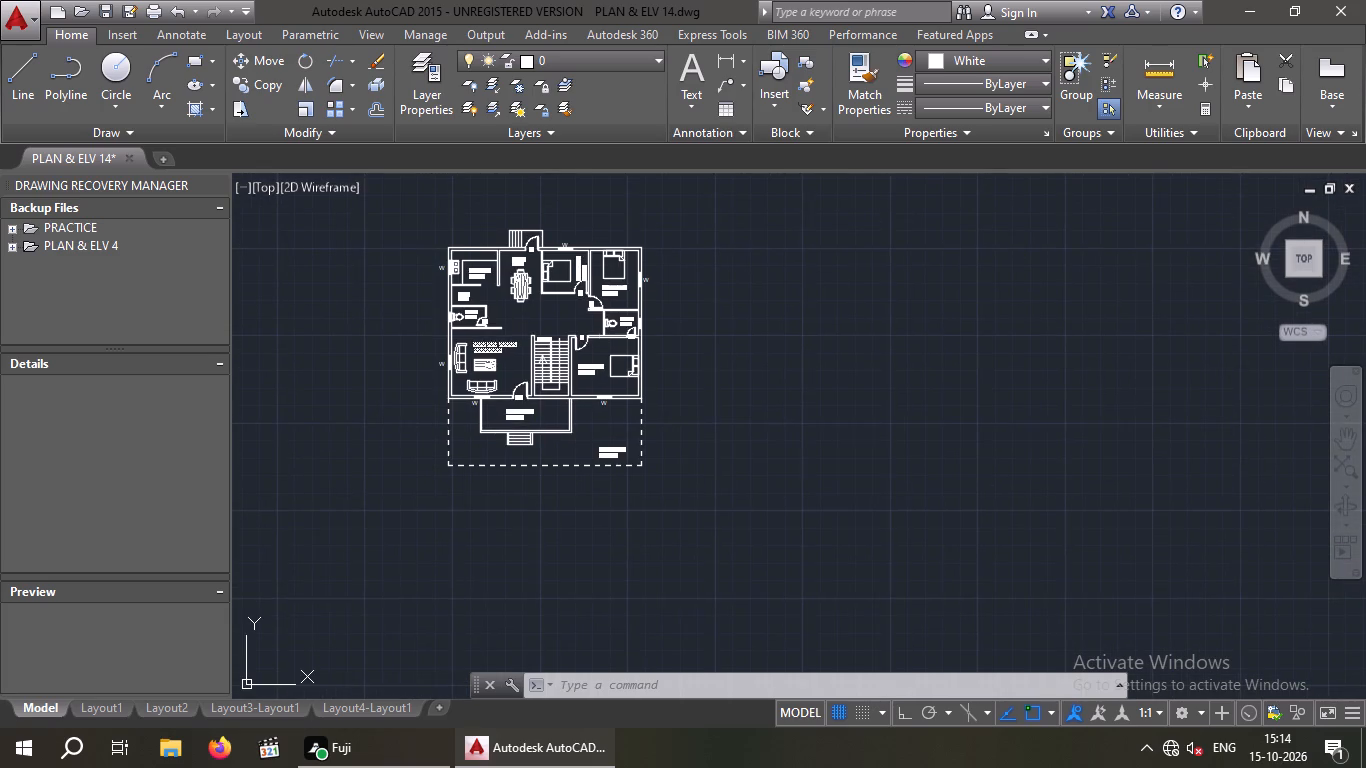
scroll(463, 304, "up", 4)
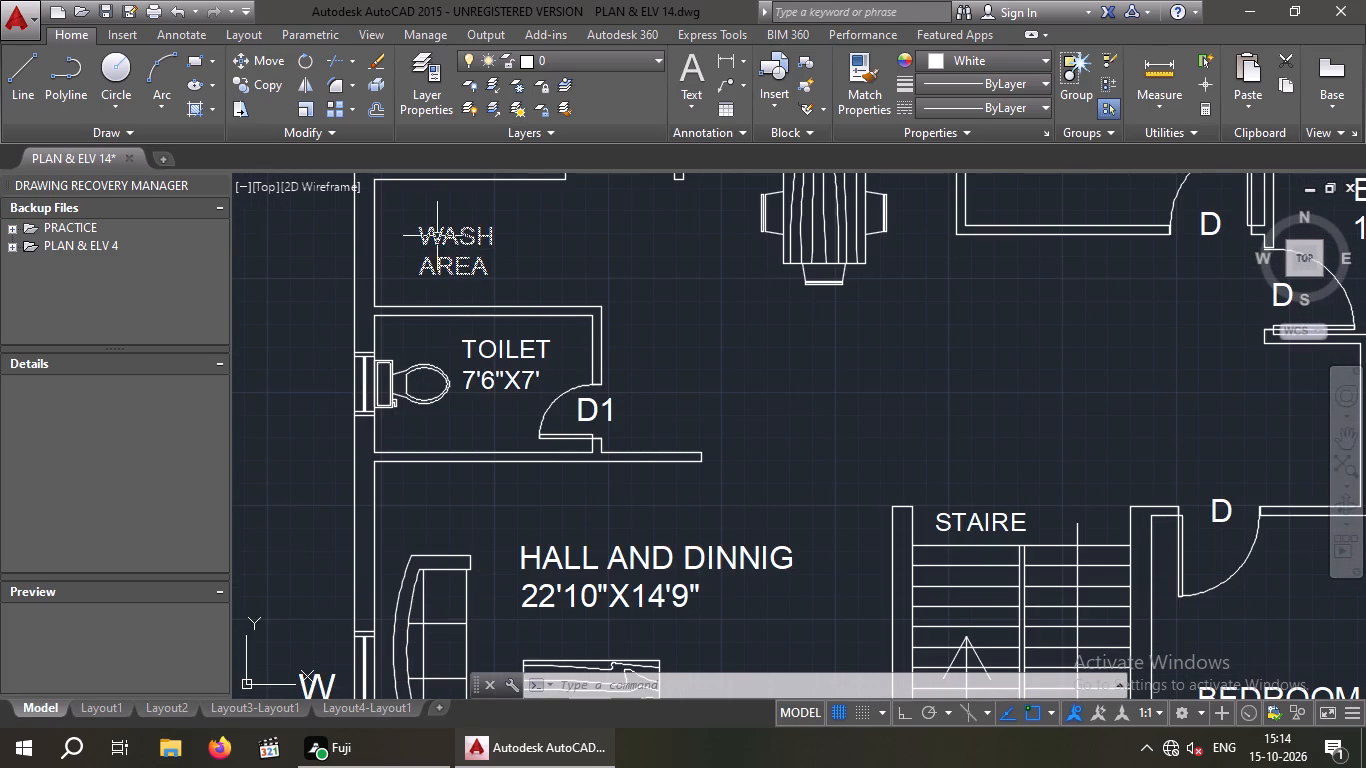
left_click(437, 236)
left_click(270, 82)
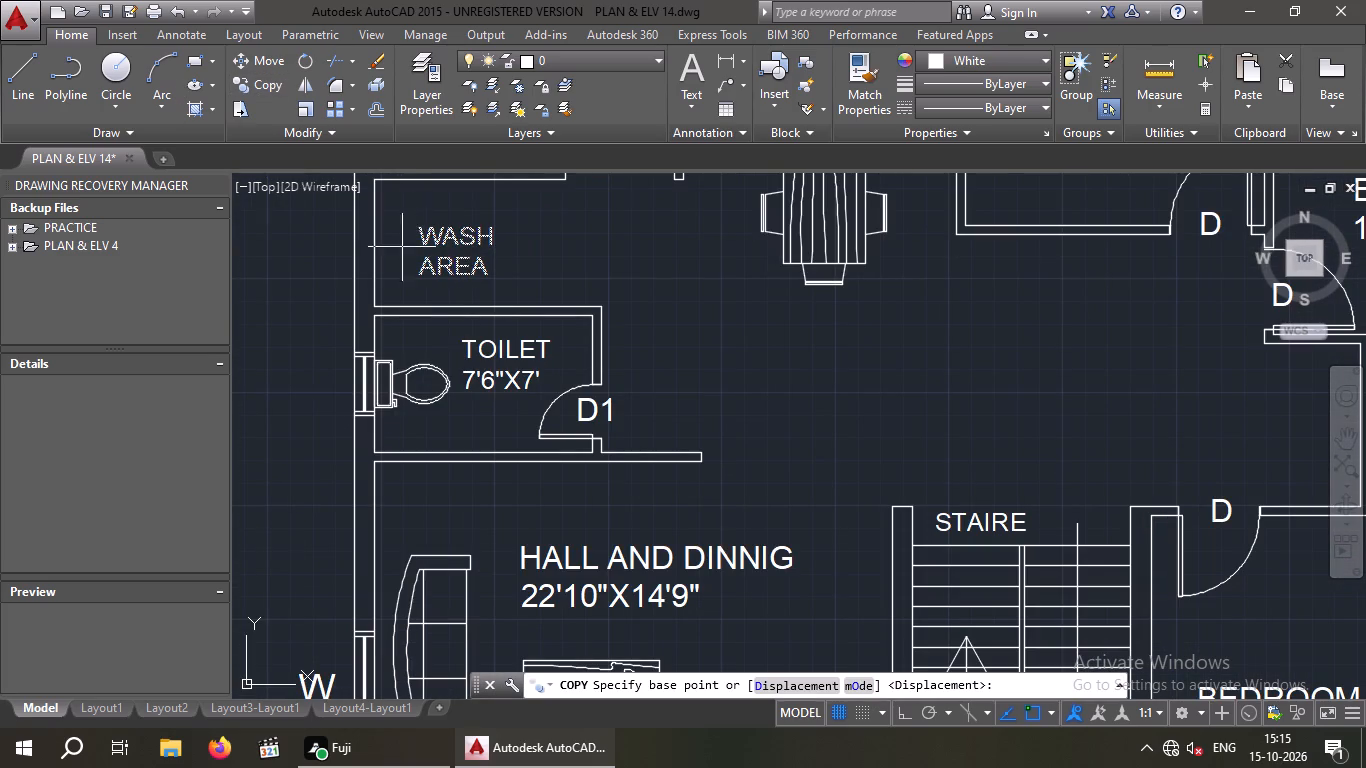
left_click(417, 264)
scroll(422, 262, "down", 4)
scroll(513, 409, "down", 1)
scroll(484, 517, "up", 2)
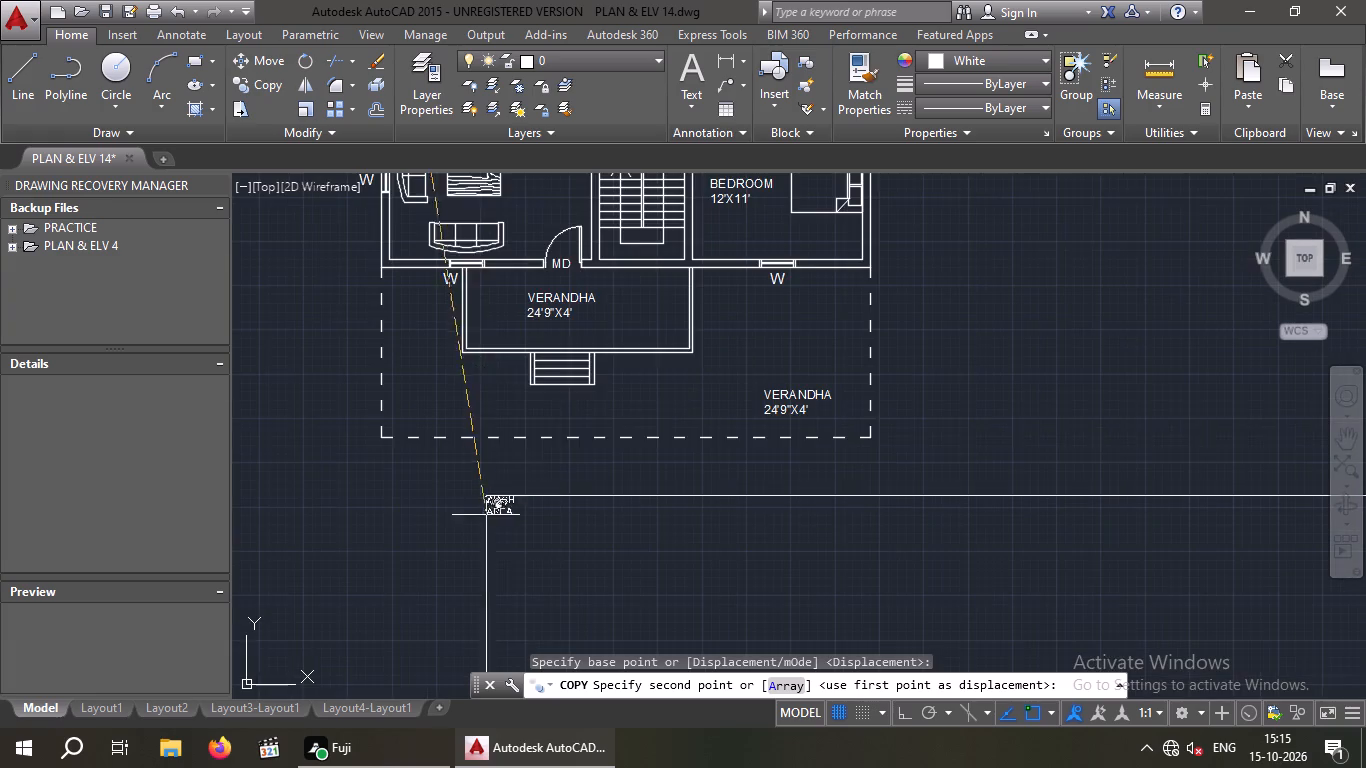
scroll(570, 422, "up", 2)
left_click(514, 390)
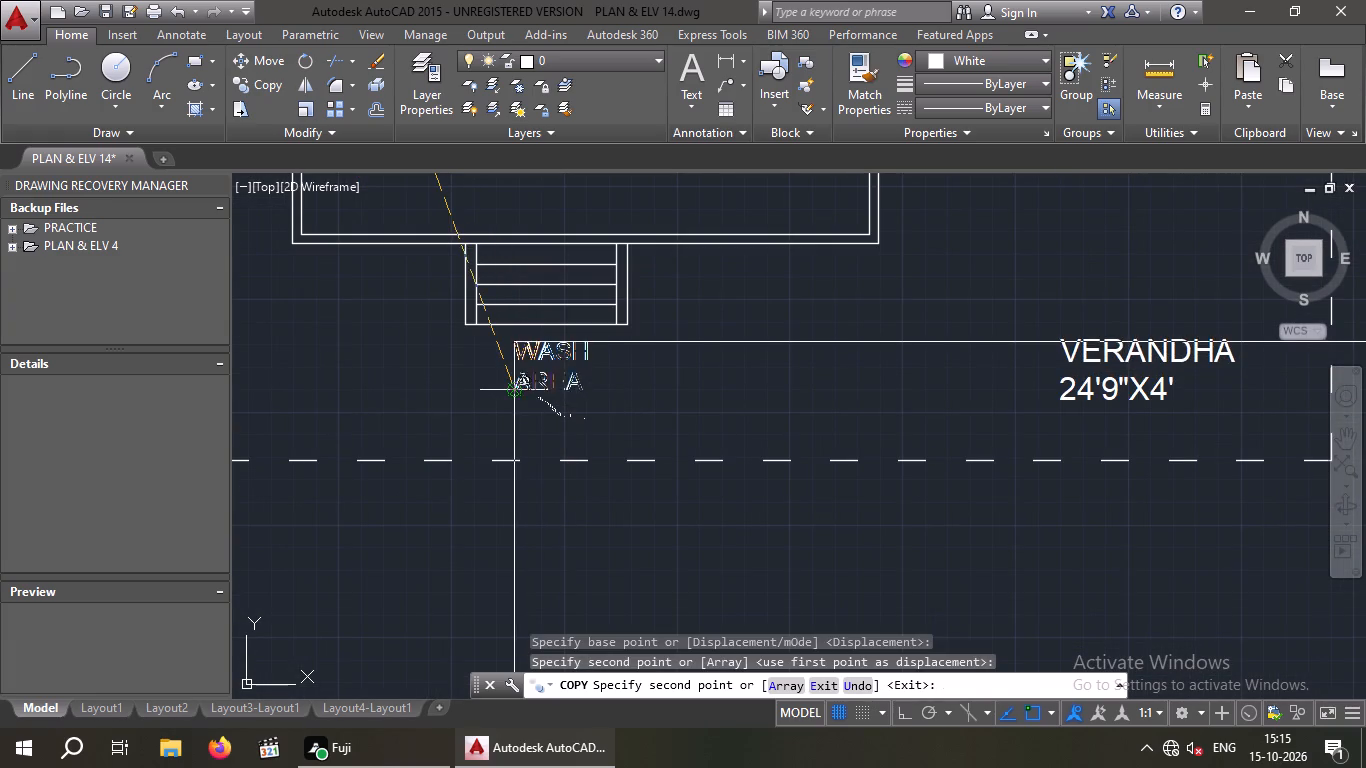
Place another copy of the WASH AREA label beside the rear steps, outside the kitchen wall.
scroll(517, 388, "down", 3)
middle_click_drag(524, 252, 492, 575)
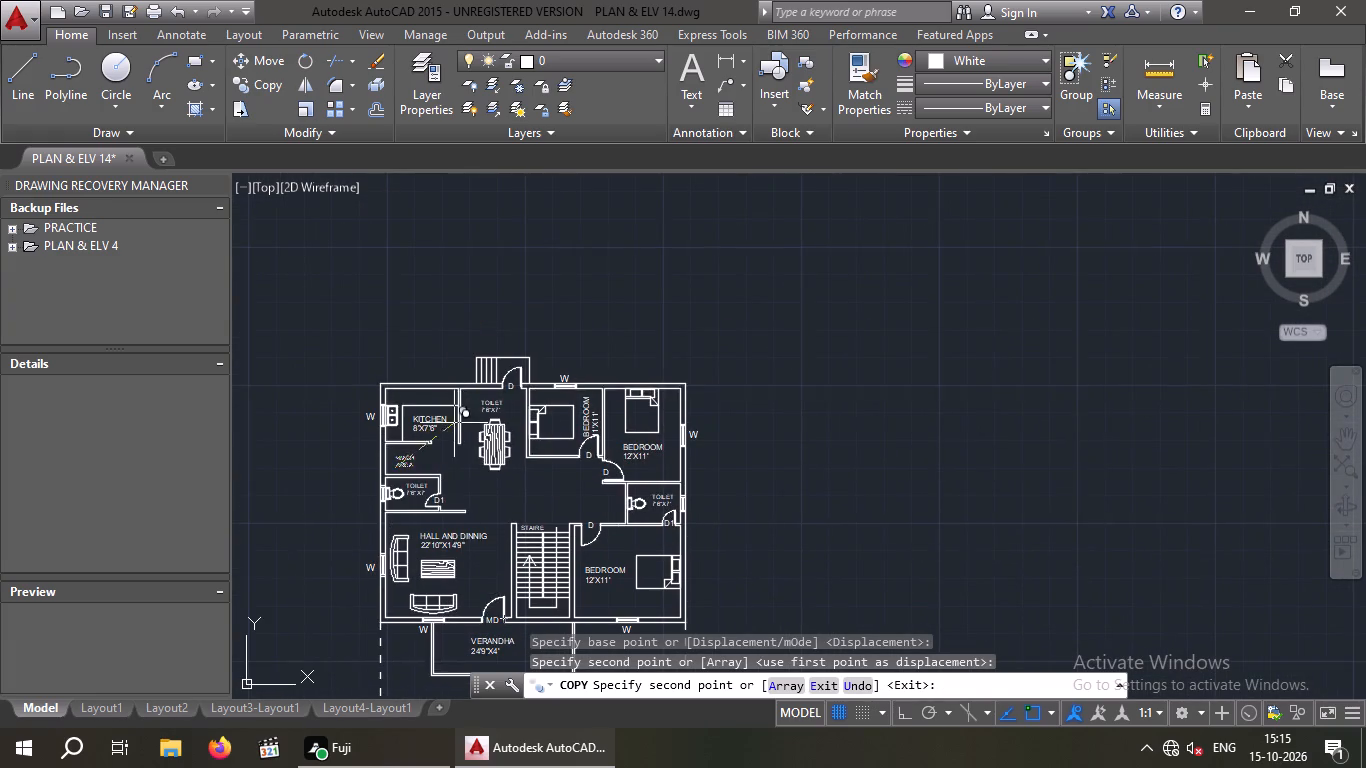
scroll(487, 361, "up", 2)
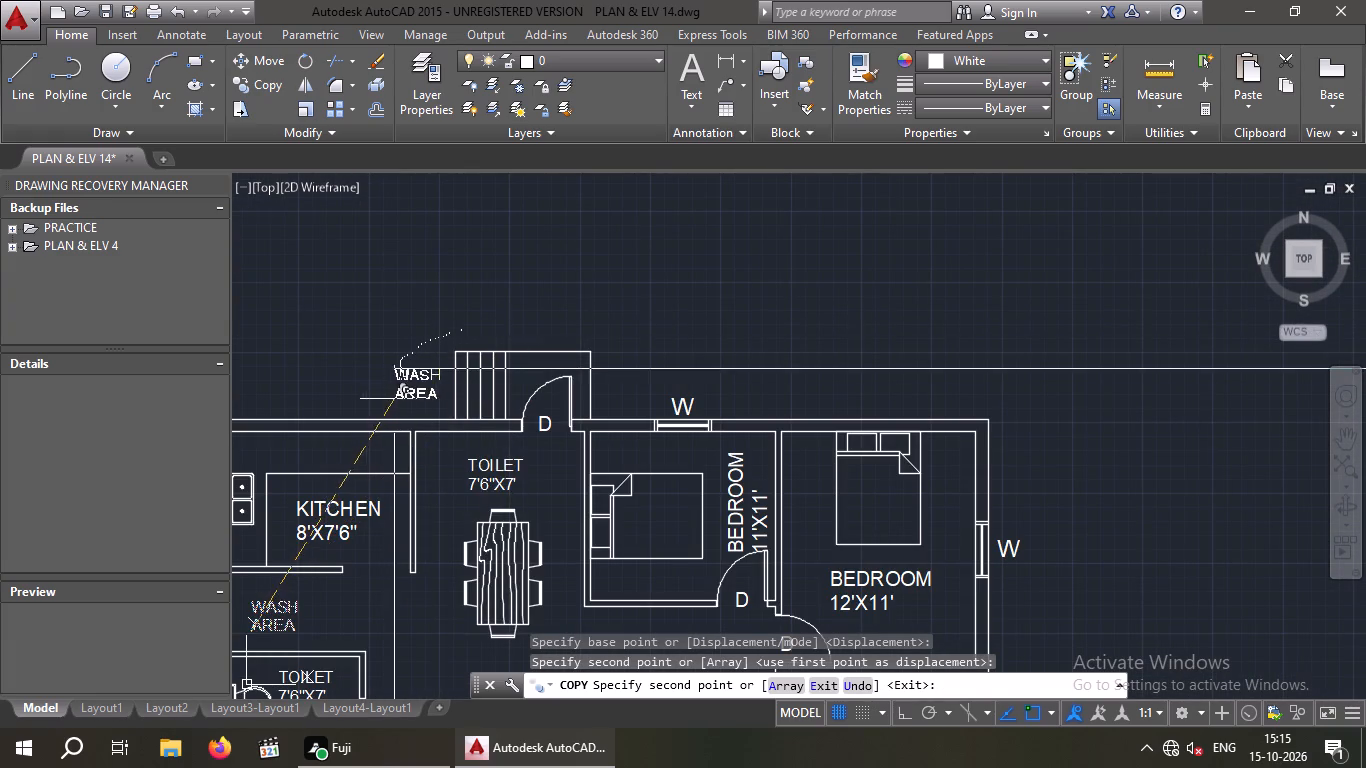
left_click(390, 396)
key("Escape")
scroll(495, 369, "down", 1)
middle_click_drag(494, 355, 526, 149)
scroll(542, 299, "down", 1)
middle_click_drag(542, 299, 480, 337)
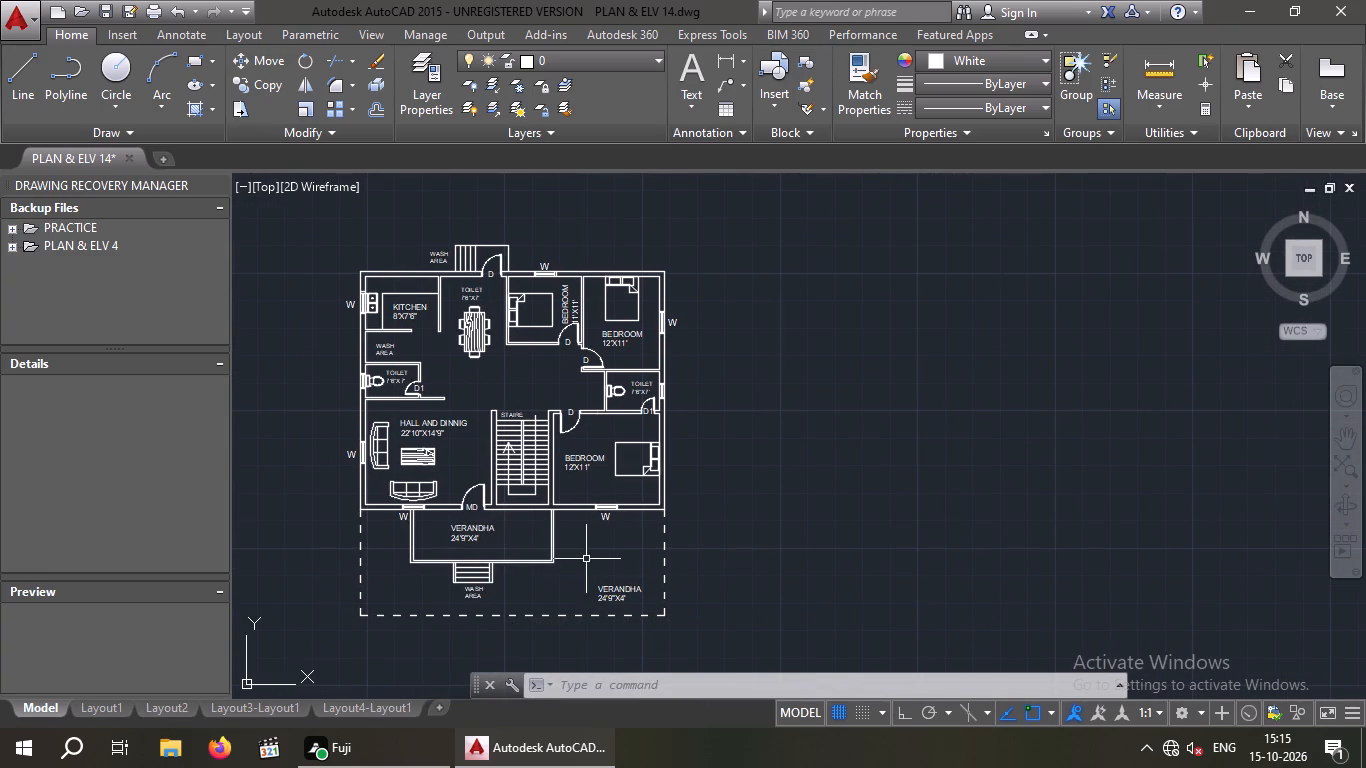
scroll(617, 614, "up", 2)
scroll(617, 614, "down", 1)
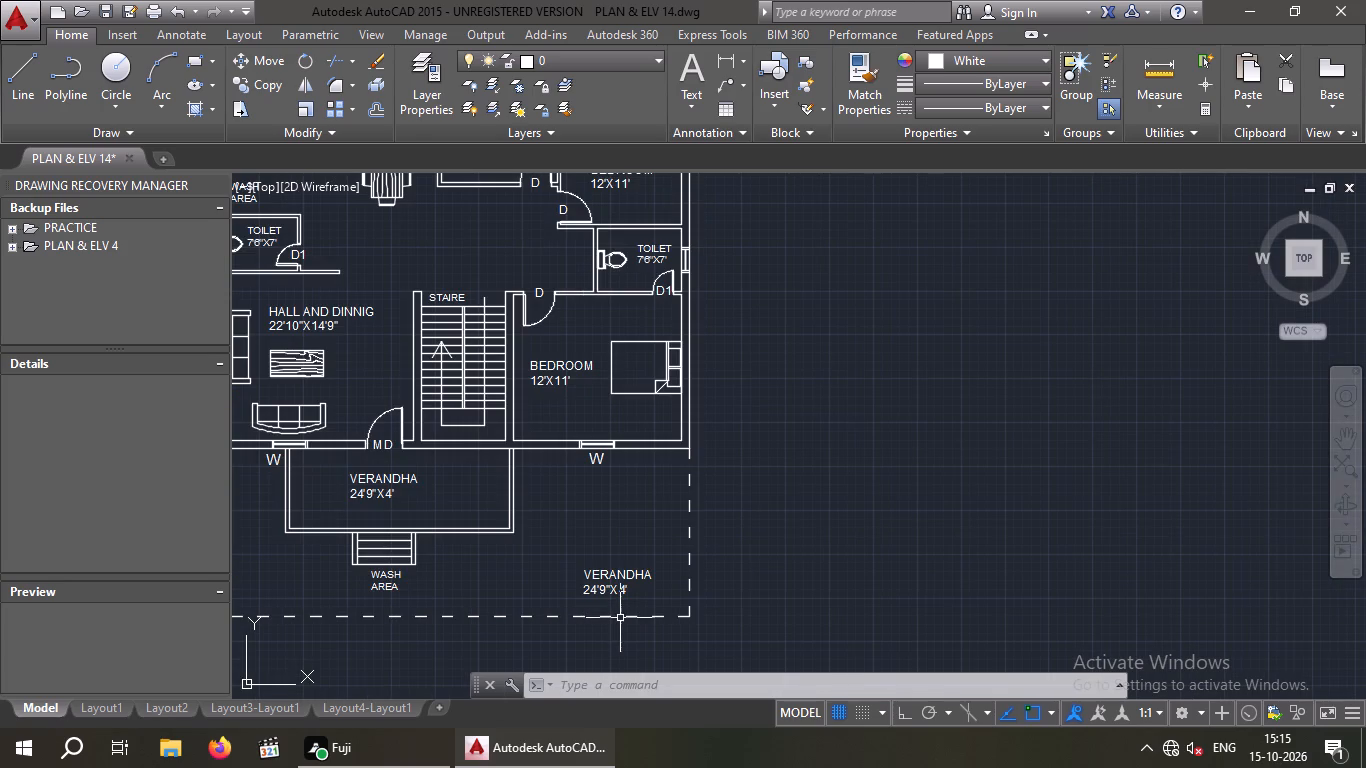
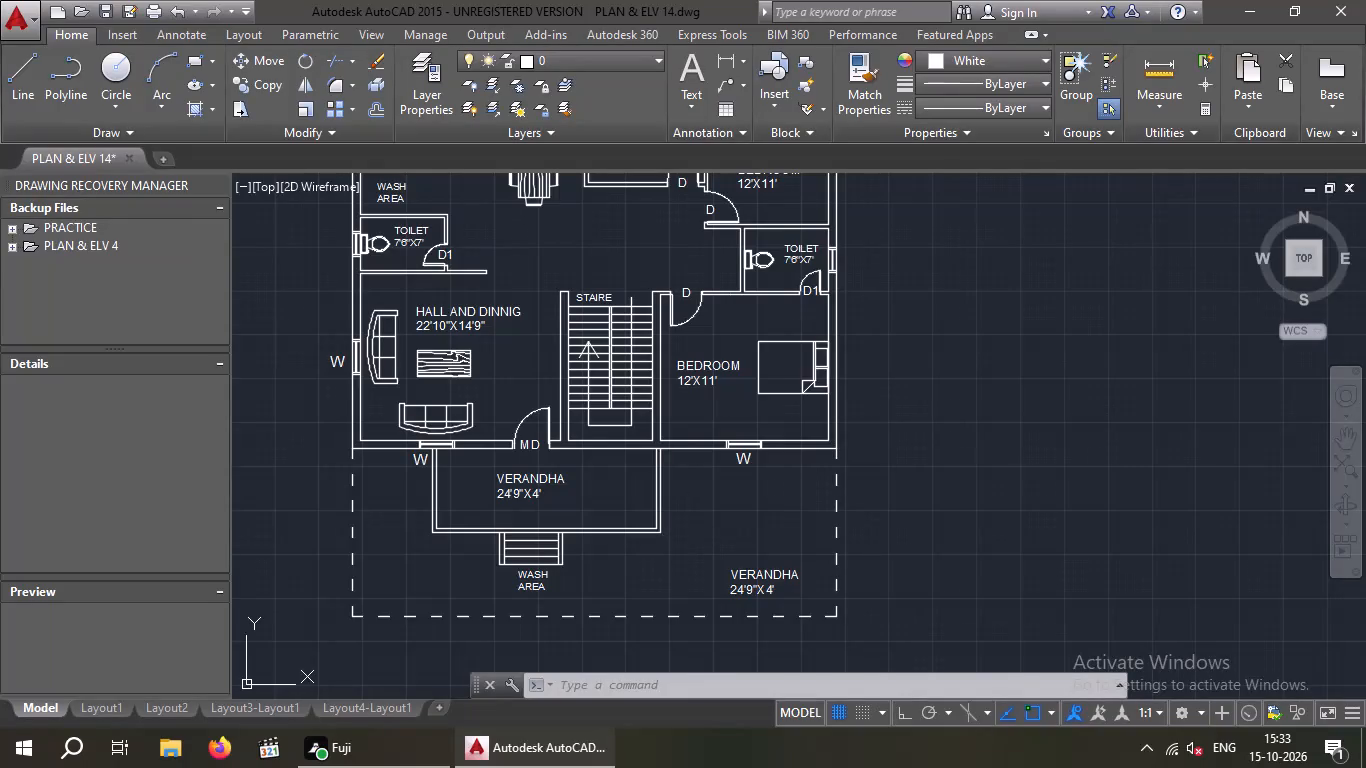
Measure the kitchen's interior width along its top wall with a linear dimension, without placing it.
middle_click_drag(587, 473, 510, 600)
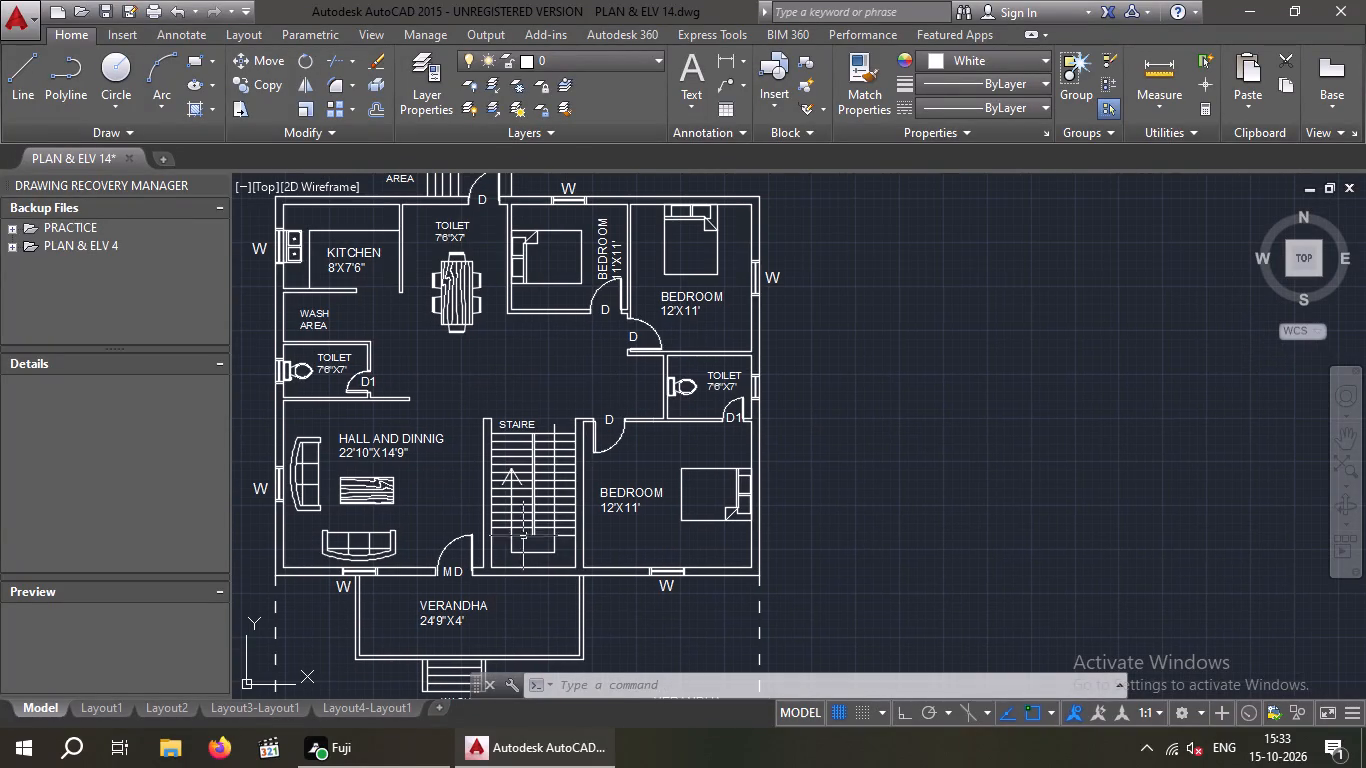
key("Escape")
key("Escape")
middle_click_drag(536, 375, 548, 441)
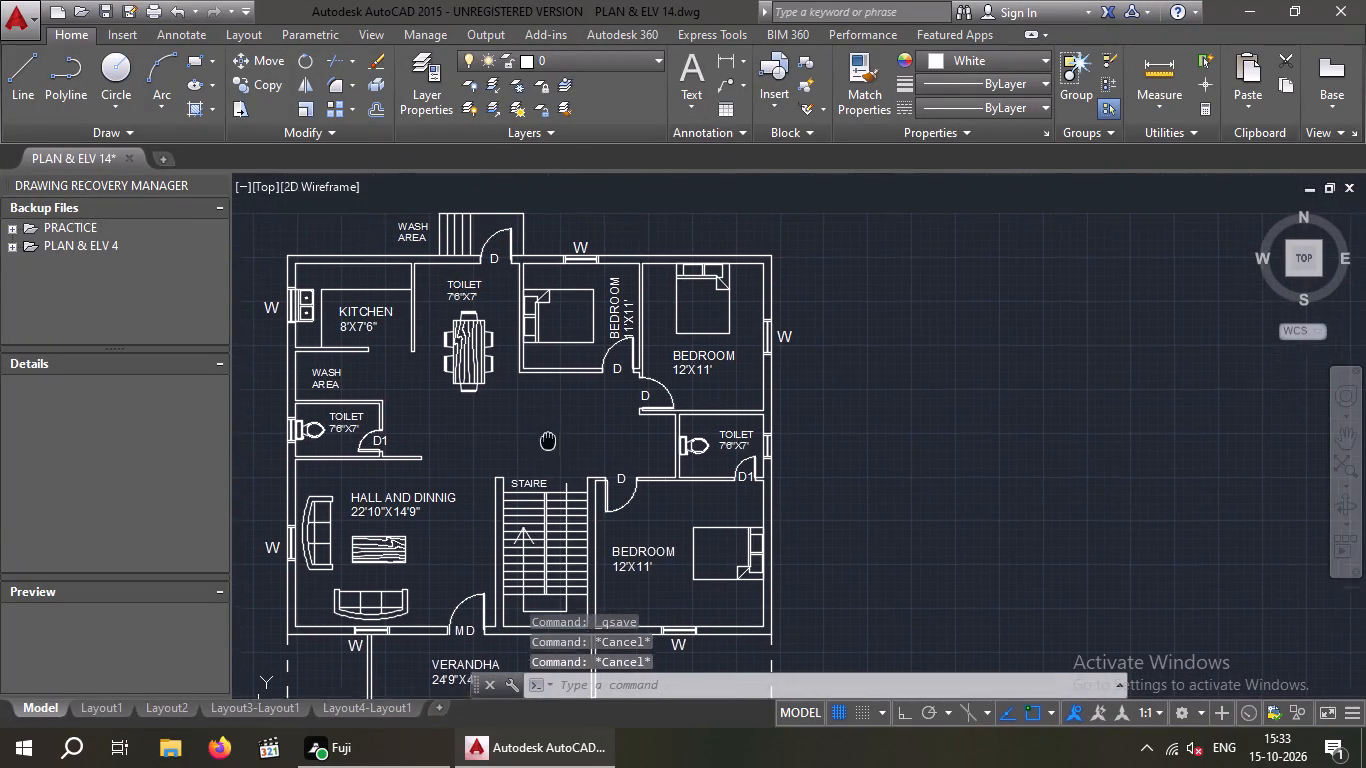
middle_click_drag(548, 441, 549, 482)
scroll(550, 492, "down", 1)
left_click(728, 62)
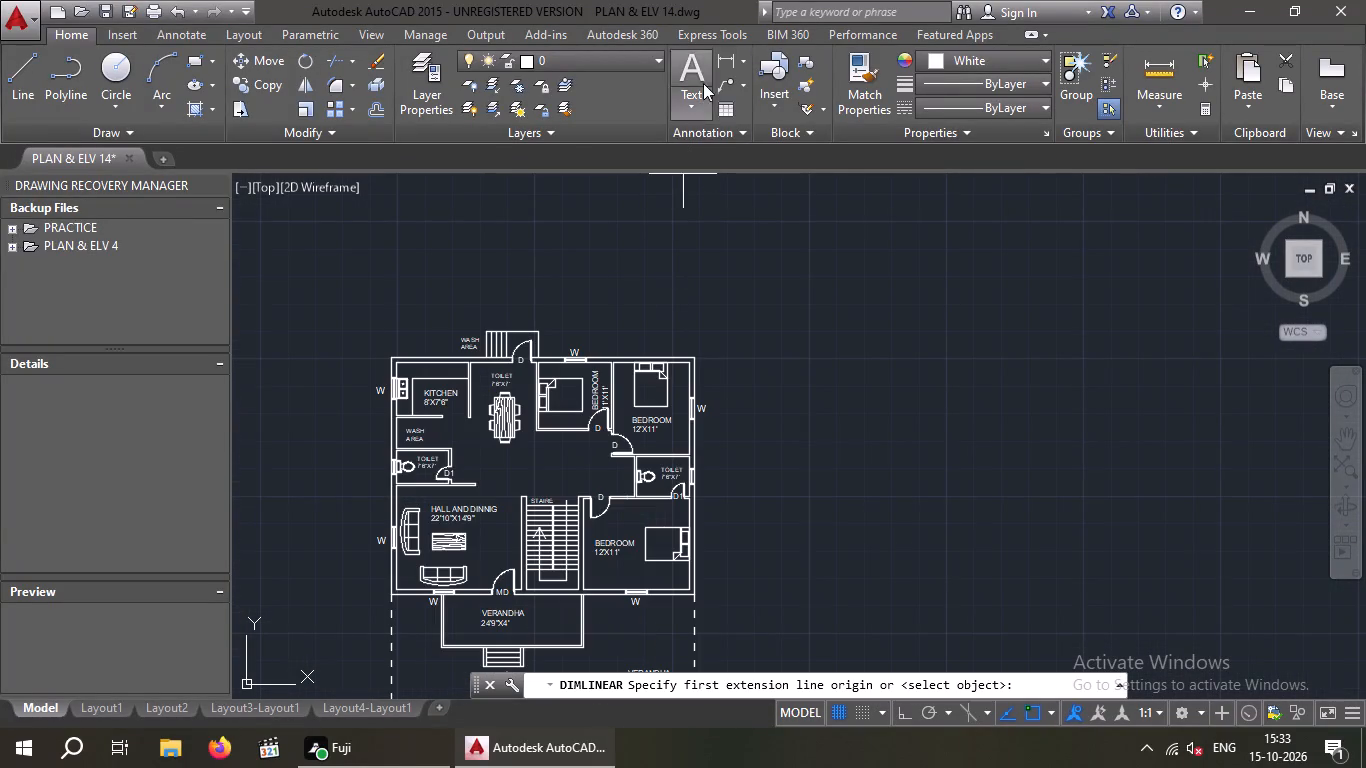
scroll(405, 362, "up", 4)
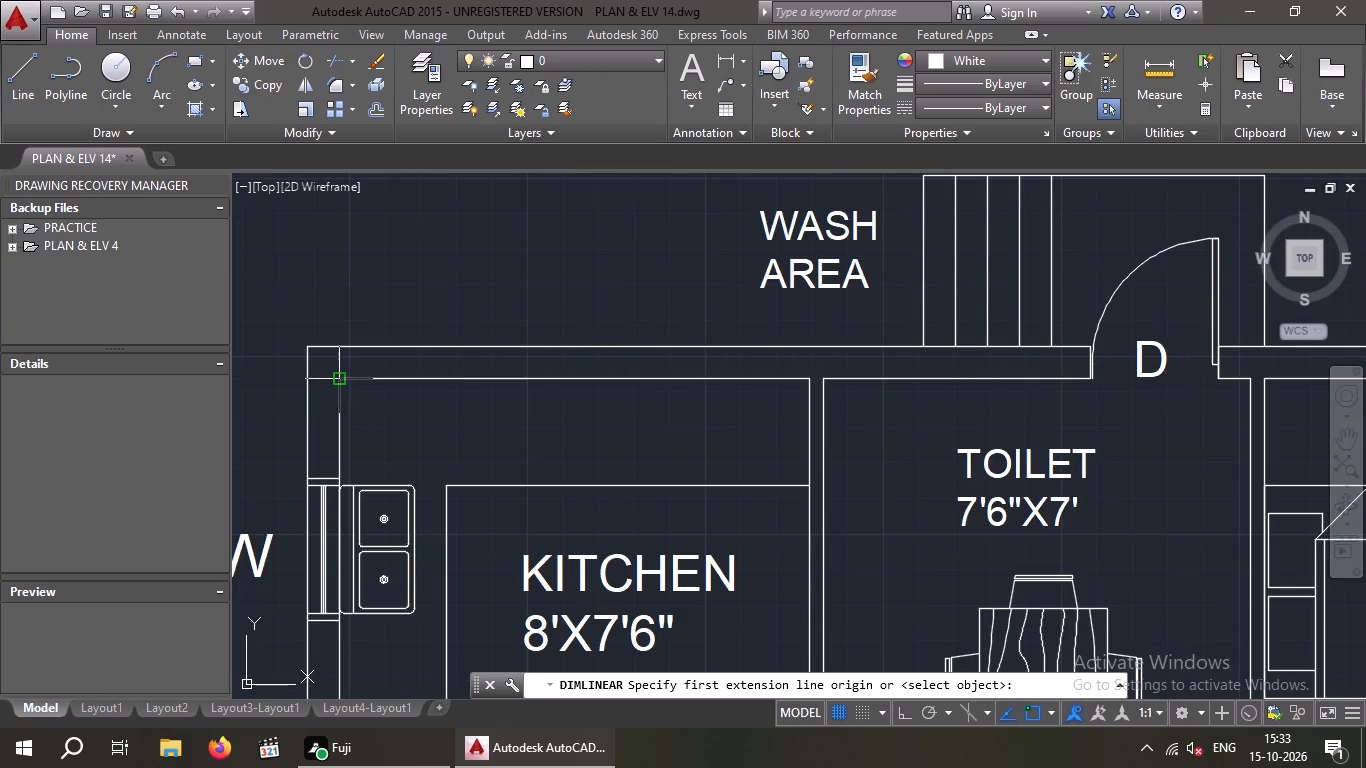
left_click_drag(340, 374, 352, 374)
left_click_drag(811, 381, 810, 394)
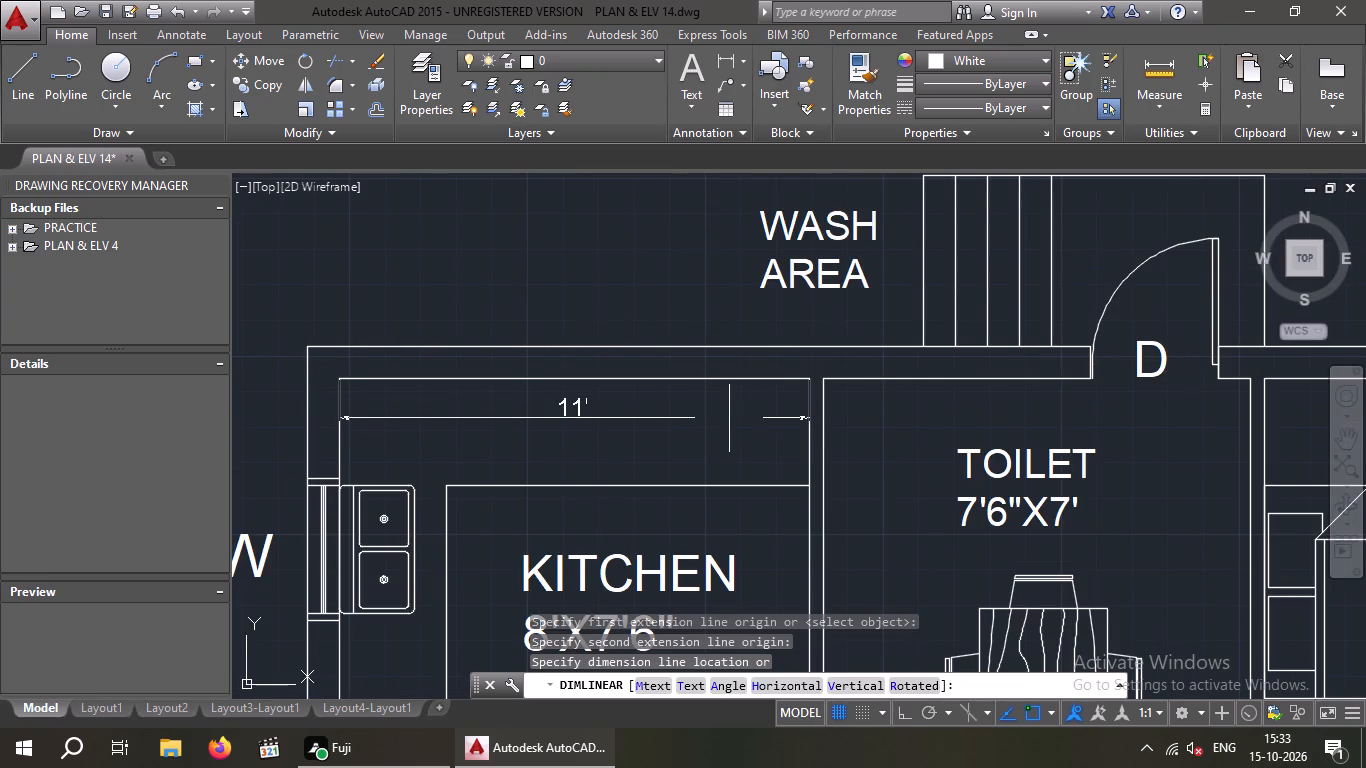
key("space")
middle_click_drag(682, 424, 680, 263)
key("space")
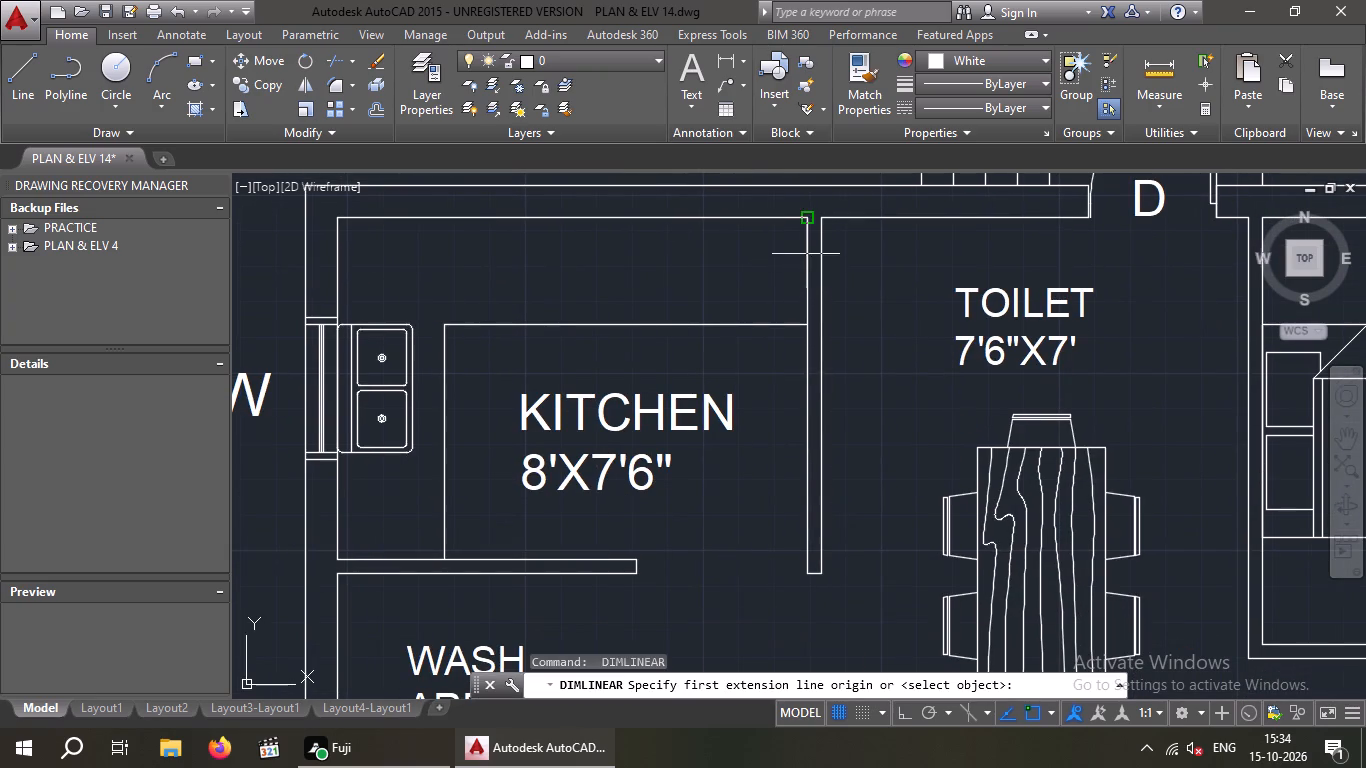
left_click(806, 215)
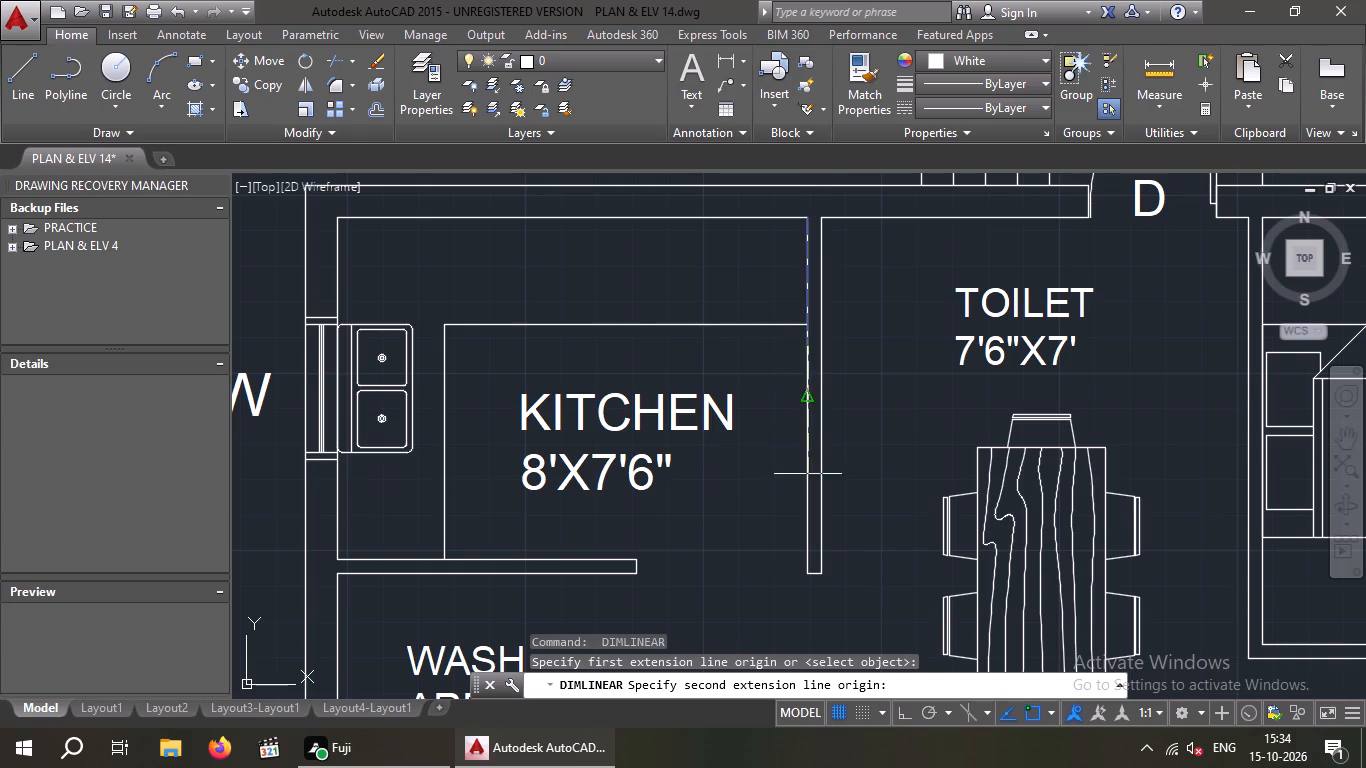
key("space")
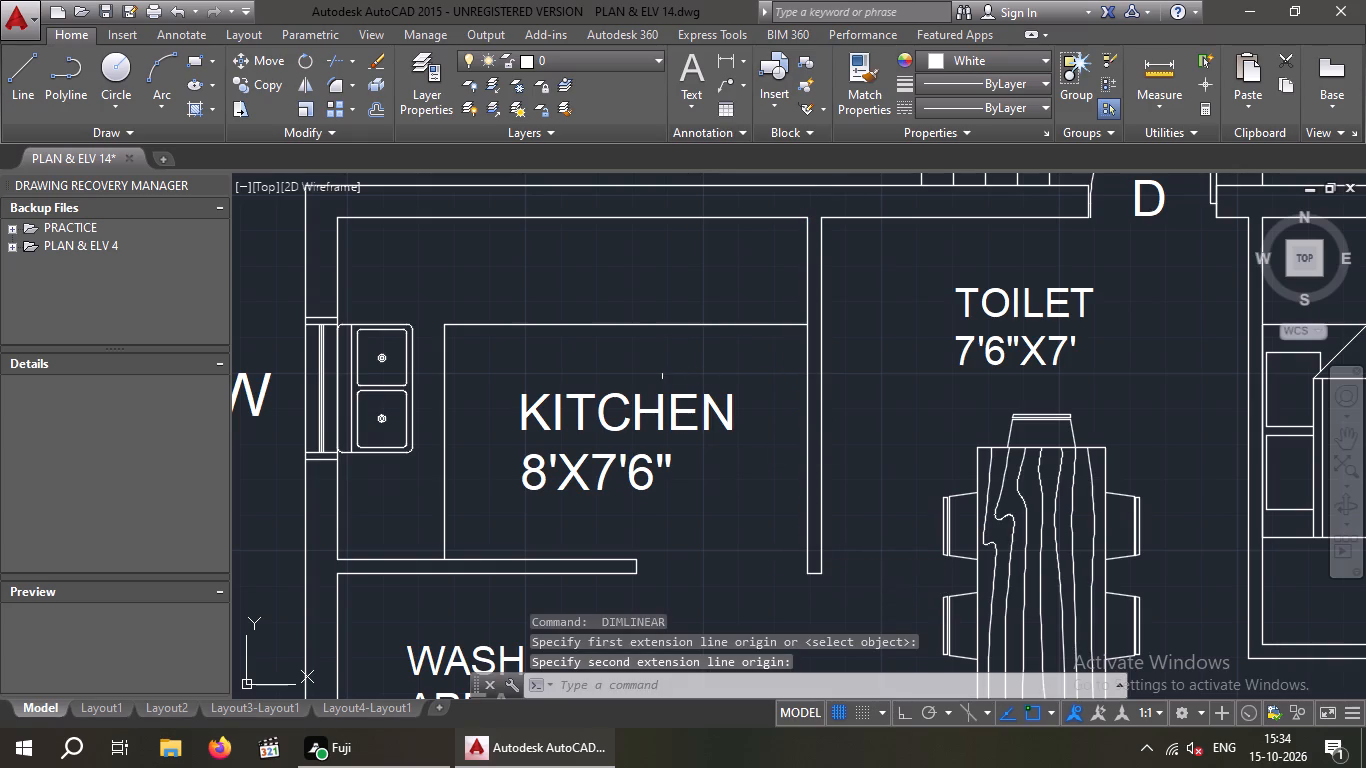
Measure the kitchen's interior depth along the outer wall beside the sink, without placing the dimension.
key("space")
left_click(337, 215)
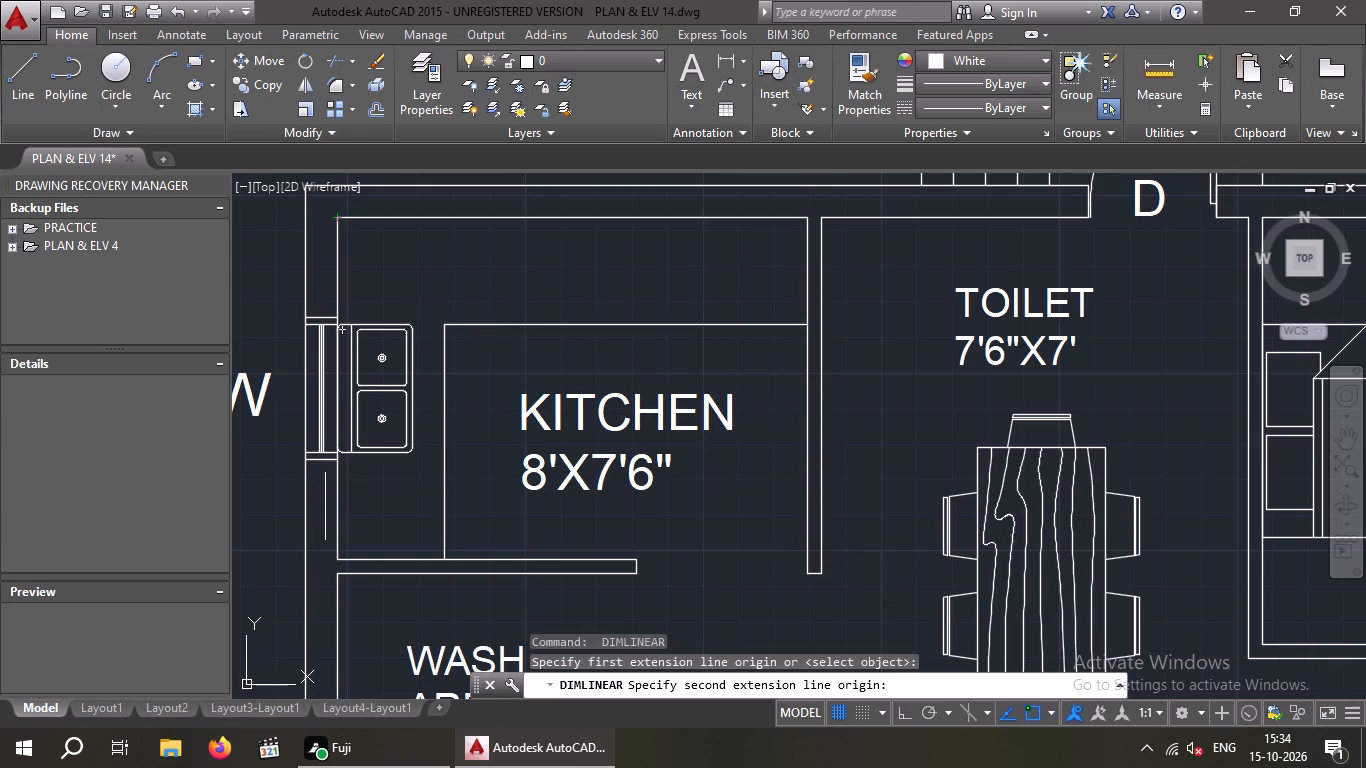
left_click(341, 559)
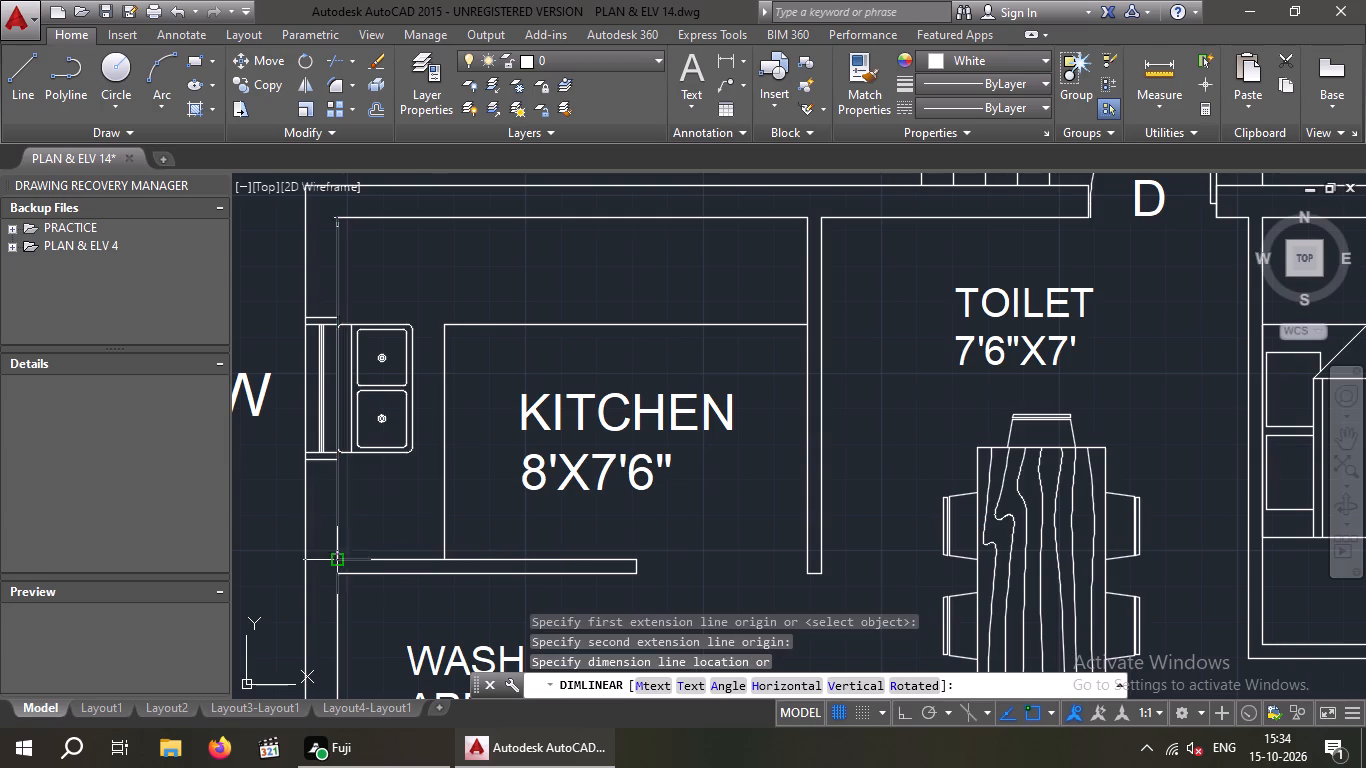
key("space")
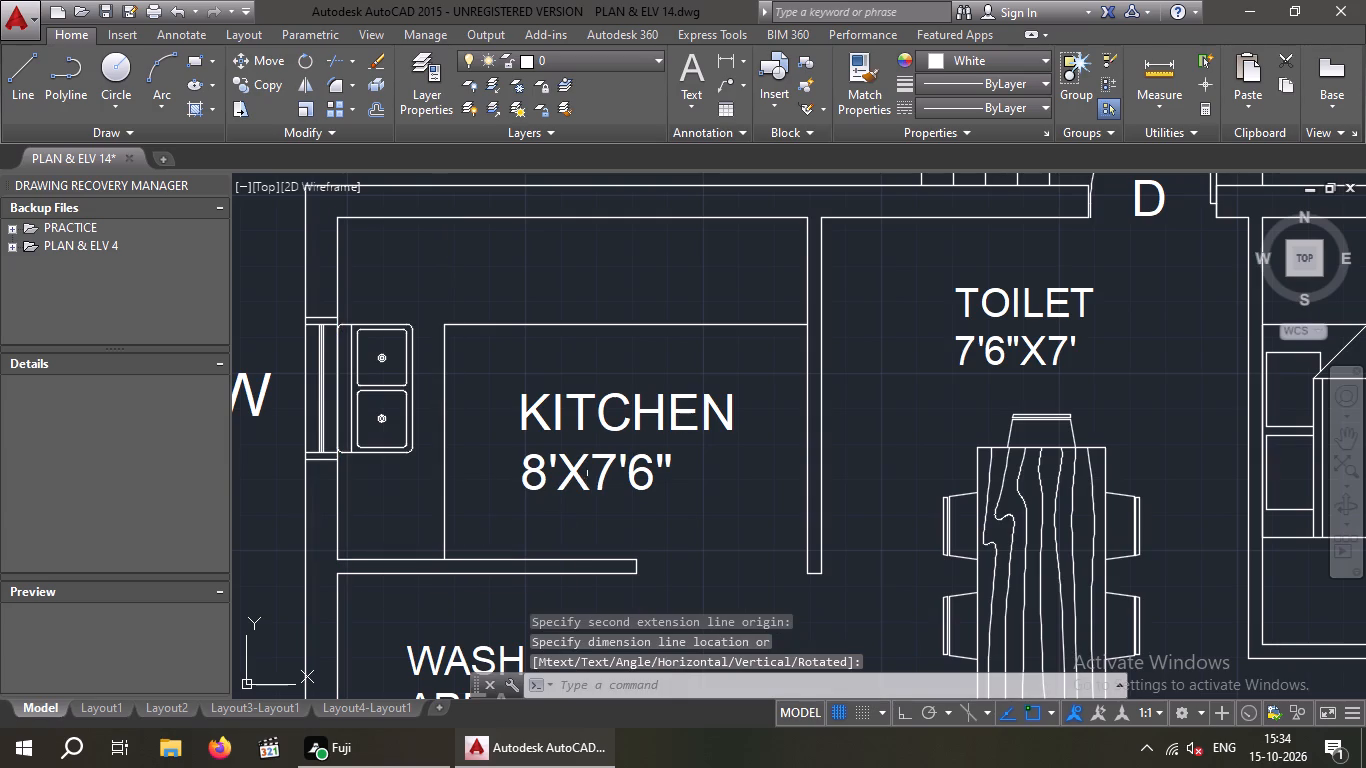
Set the size line of the KITCHEN label to 11'X8'.
double_click(572, 475)
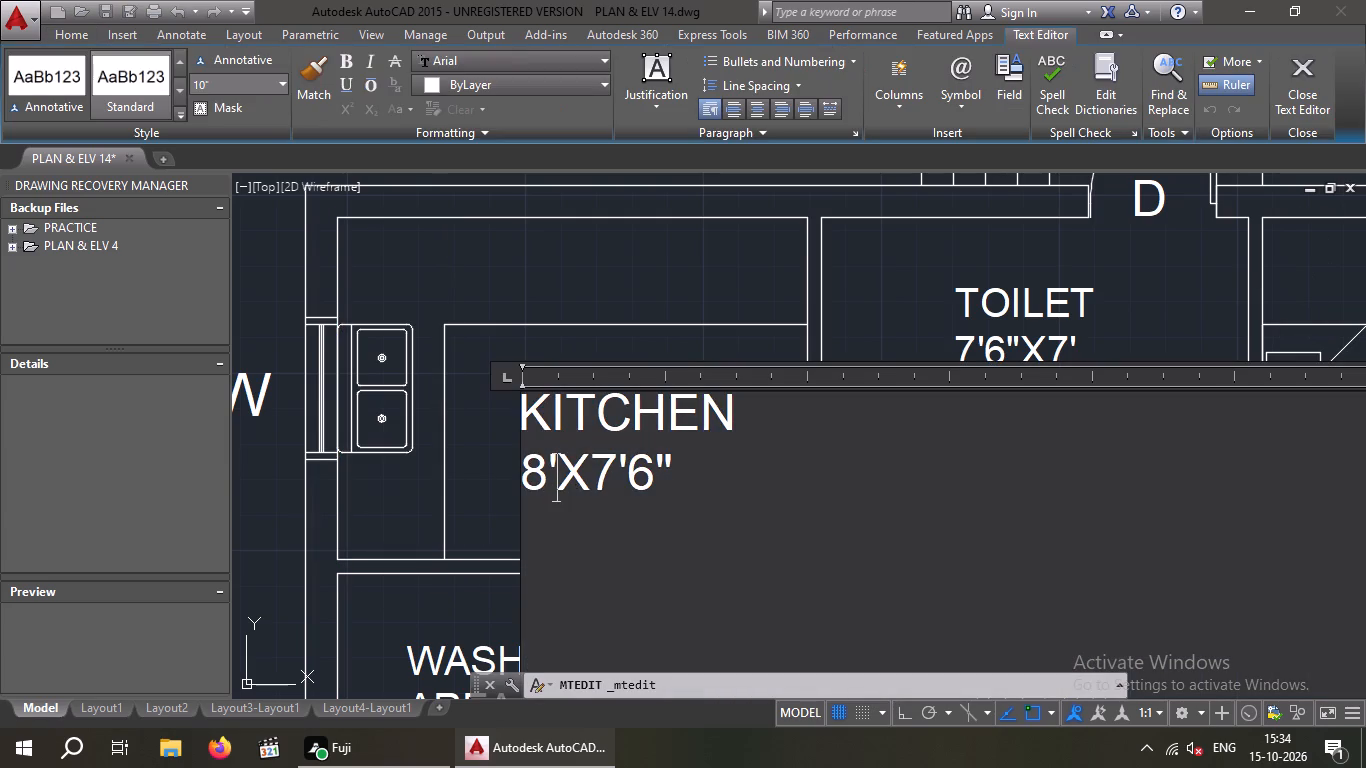
key("Left")
key("BackSpace")
type("11")
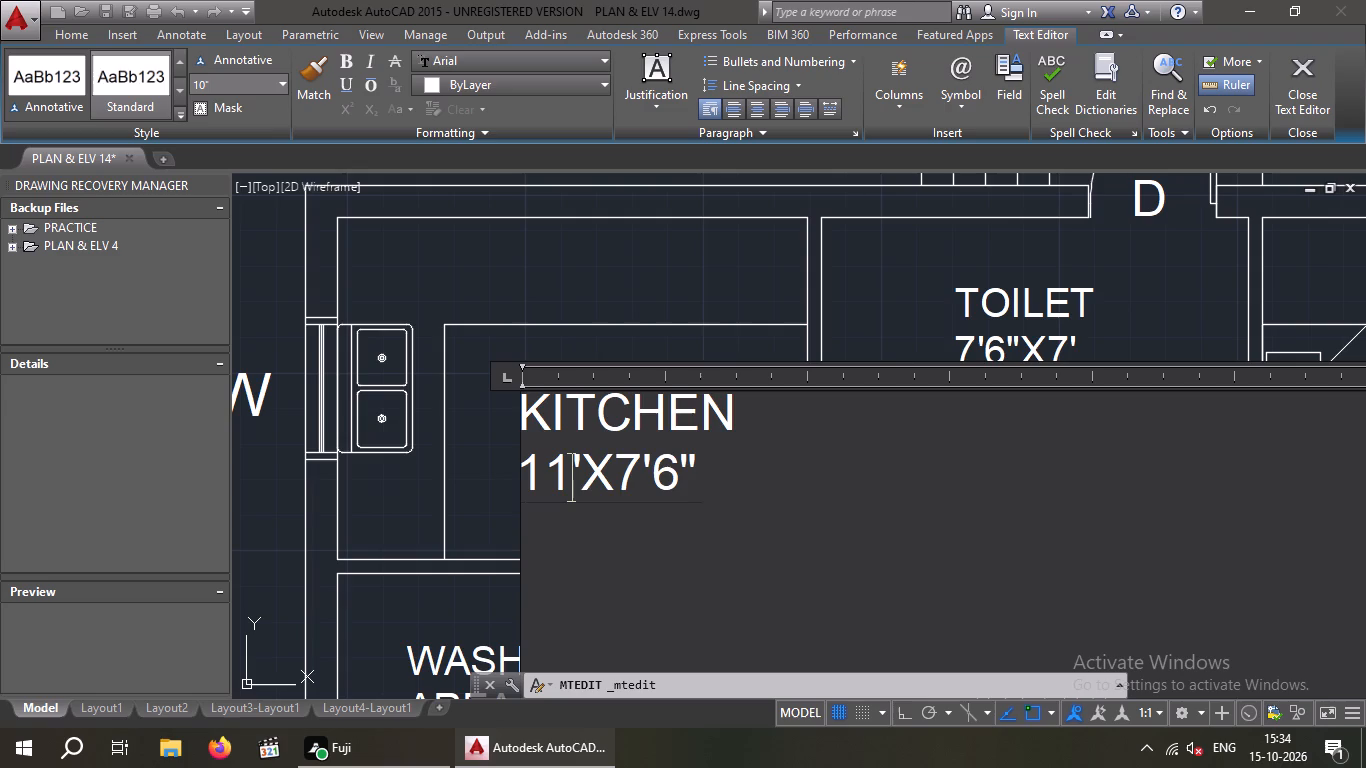
key("Right")
key("Right")
key("Right")
key("Right")
key("Right")
key("Right")
key("BackSpace")
key("BackSpace")
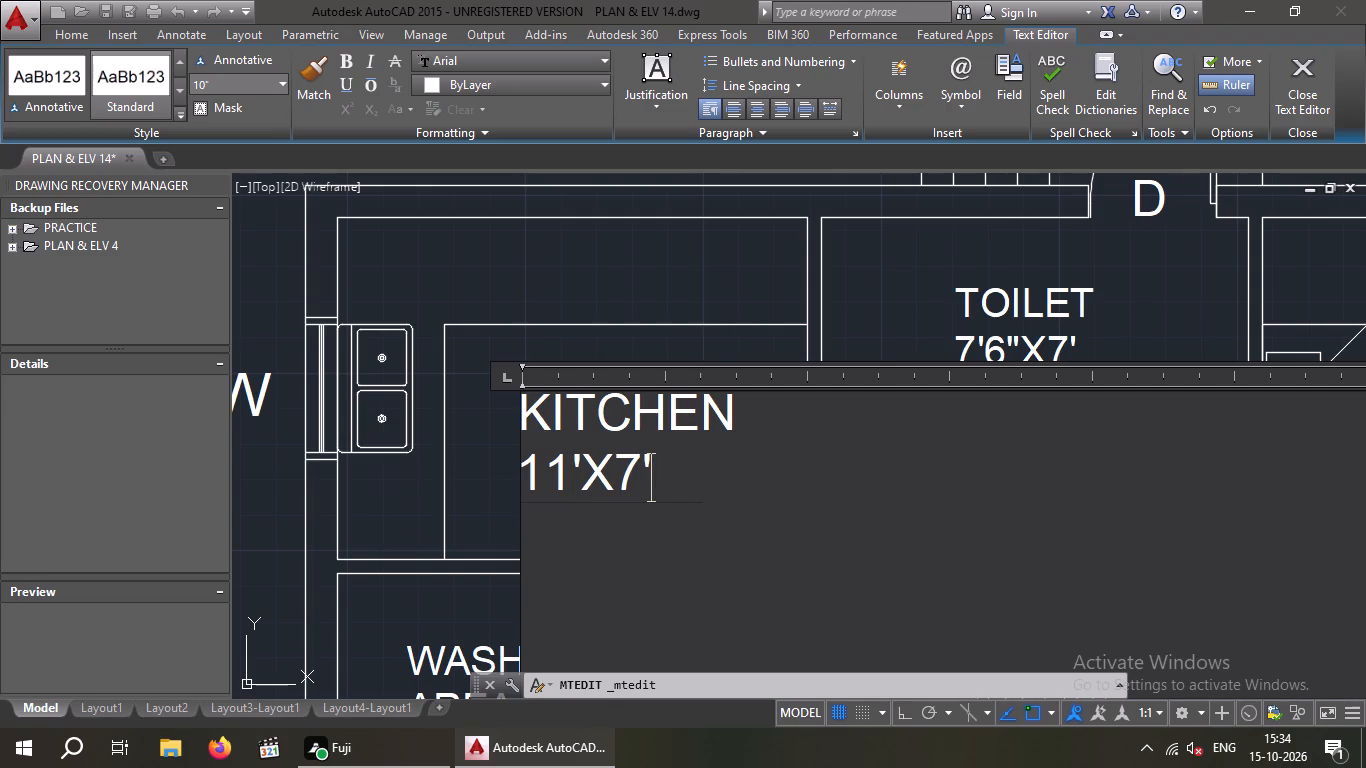
key("BackSpace")
key("BackSpace")
type("8'")
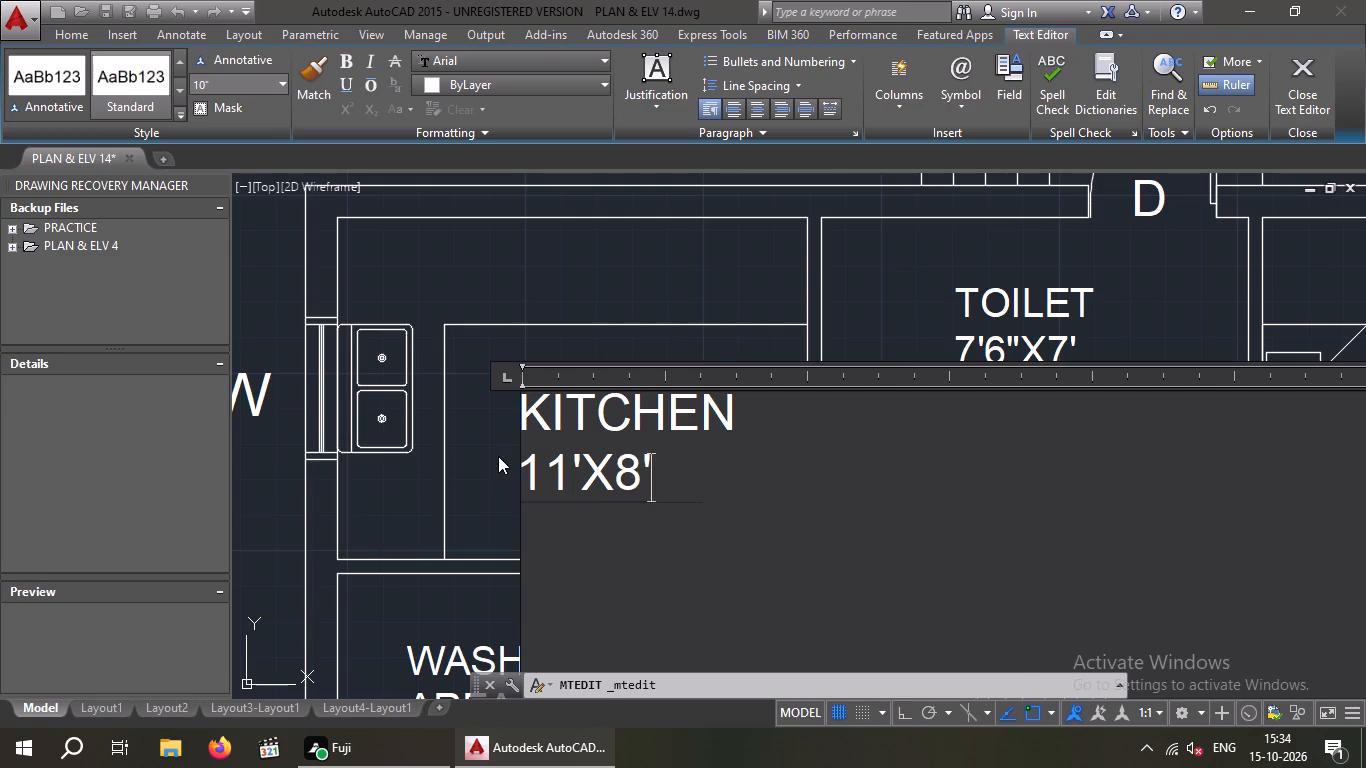
left_click(498, 456)
Look over the room size labels around the dining table, the bedrooms and the toilet below the wash area.
scroll(548, 450, "down", 2)
middle_click_drag(555, 450, 385, 418)
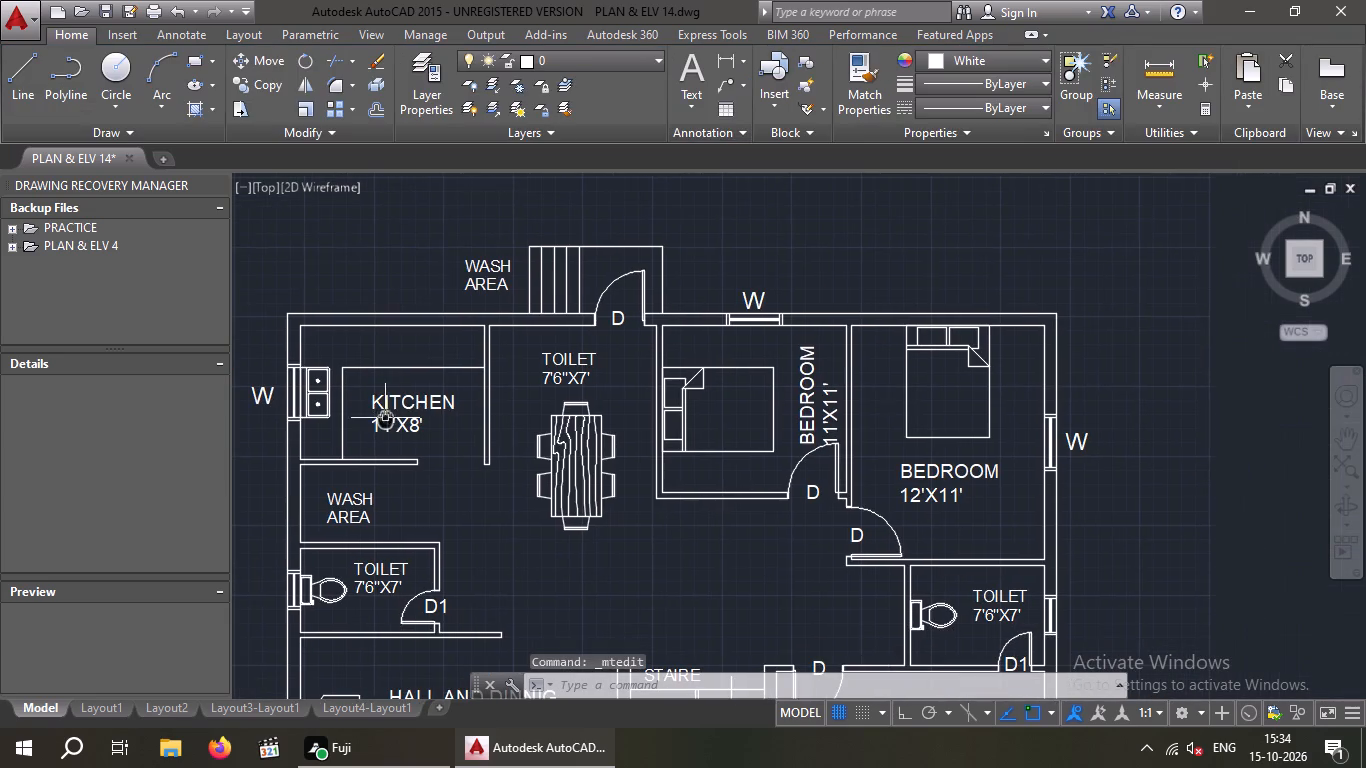
scroll(559, 387, "up", 1)
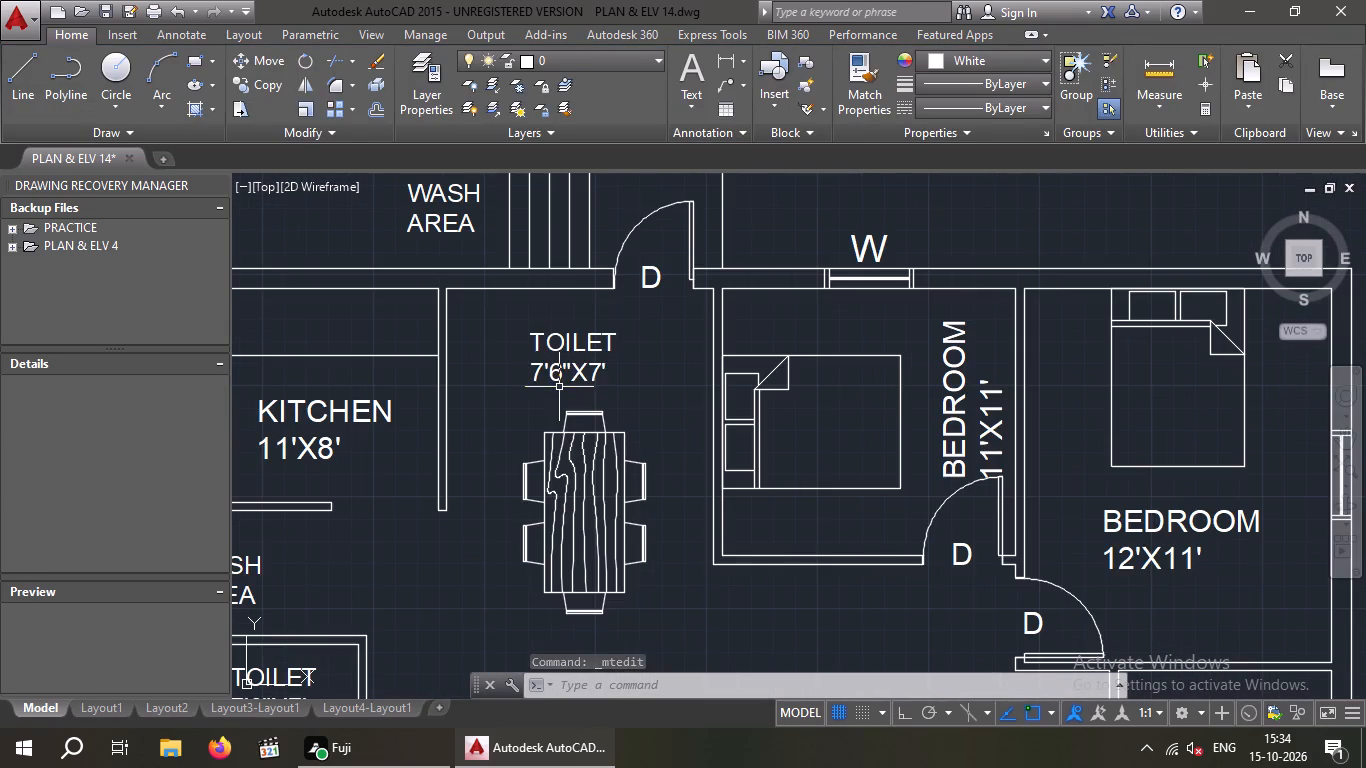
scroll(576, 352, "down", 1)
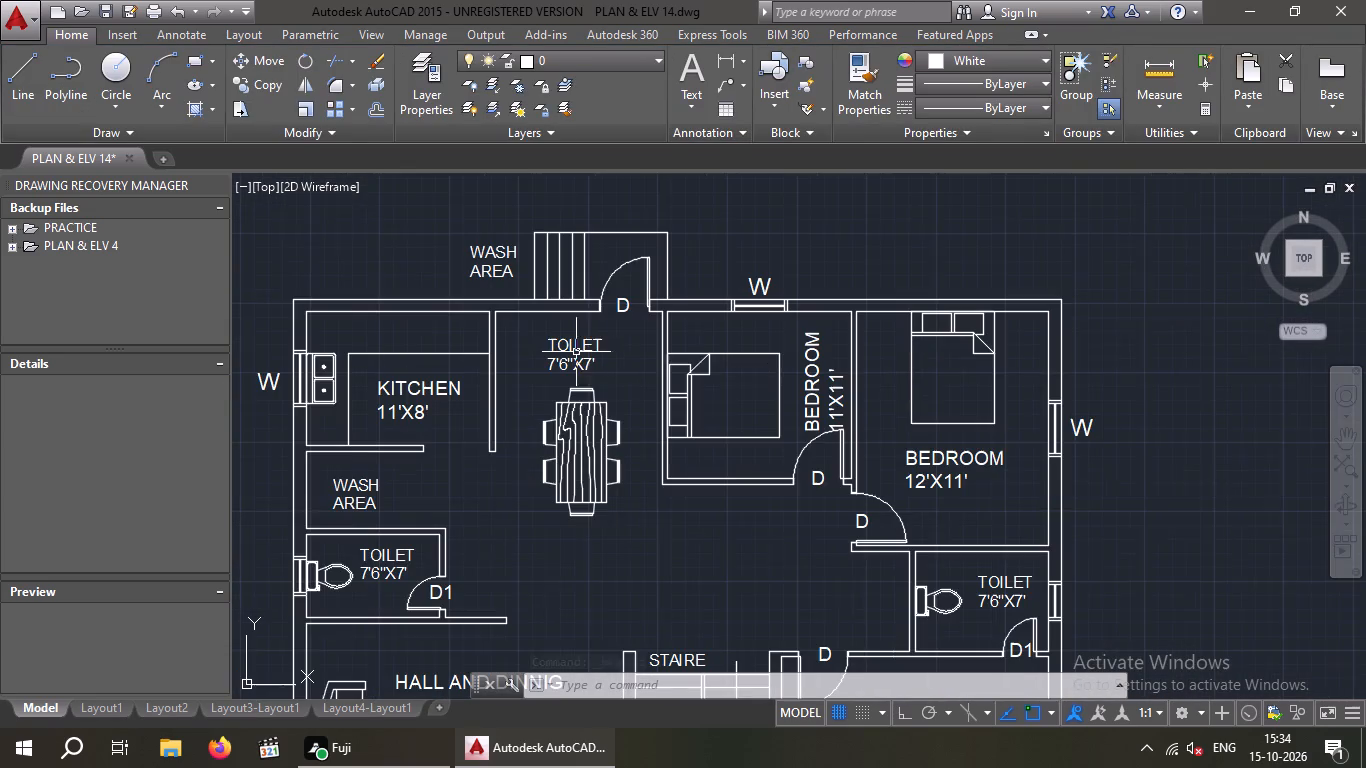
scroll(846, 399, "down", 1)
middle_click_drag(846, 399, 686, 361)
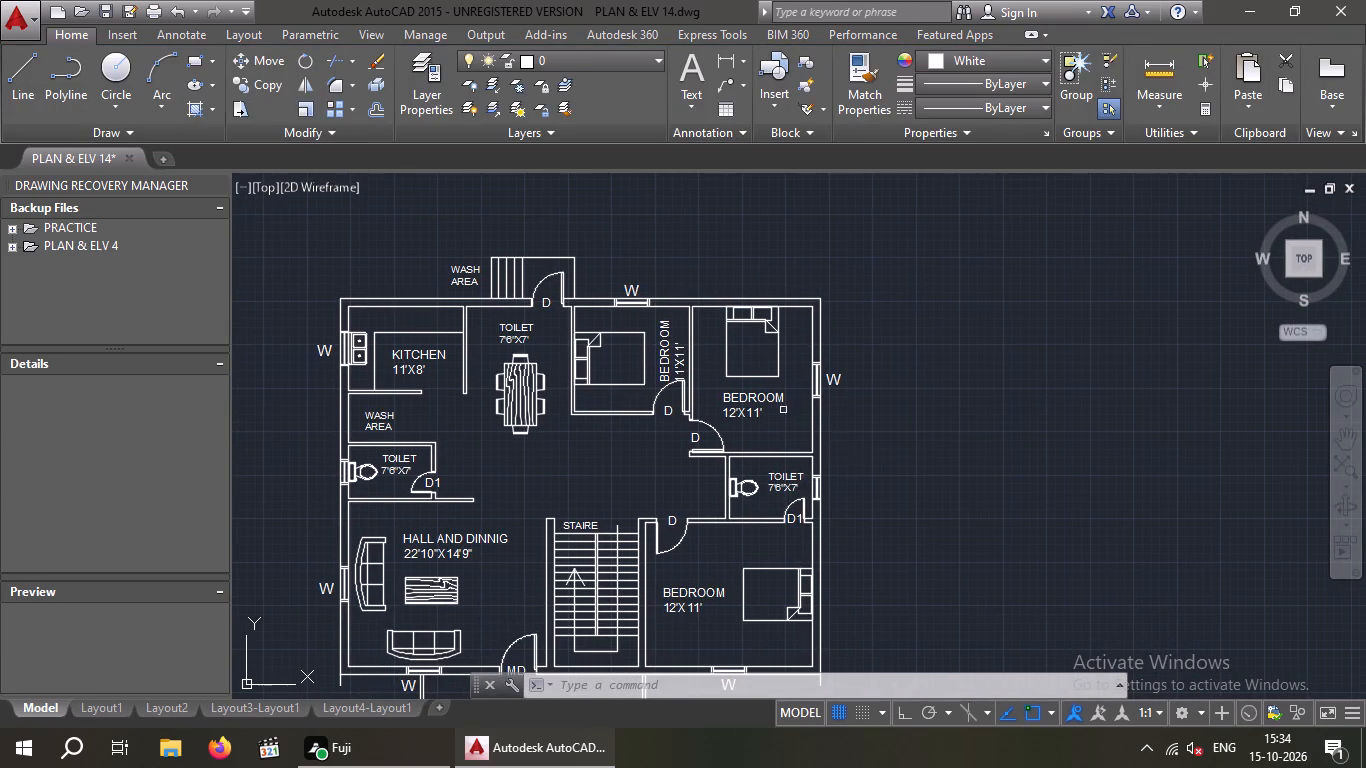
middle_click_drag(528, 477, 595, 467)
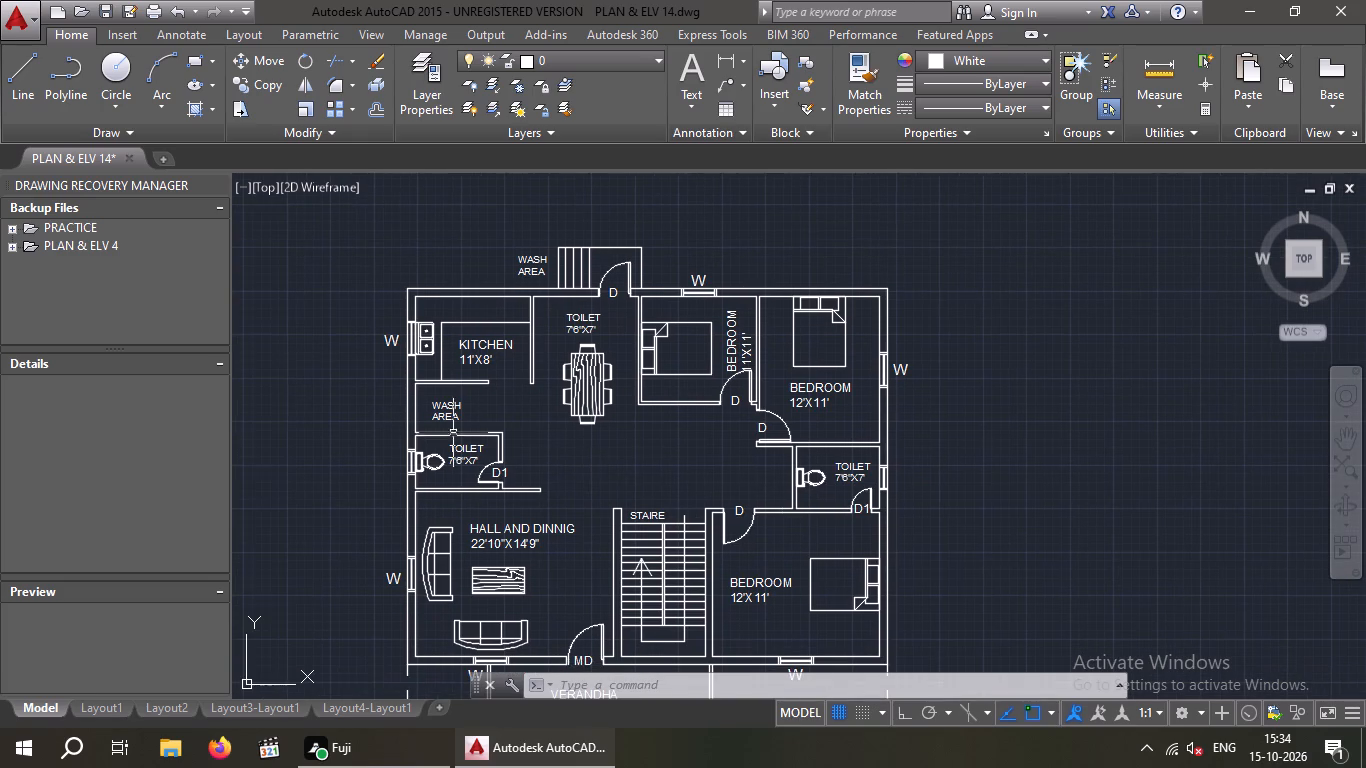
scroll(449, 461, "up", 4)
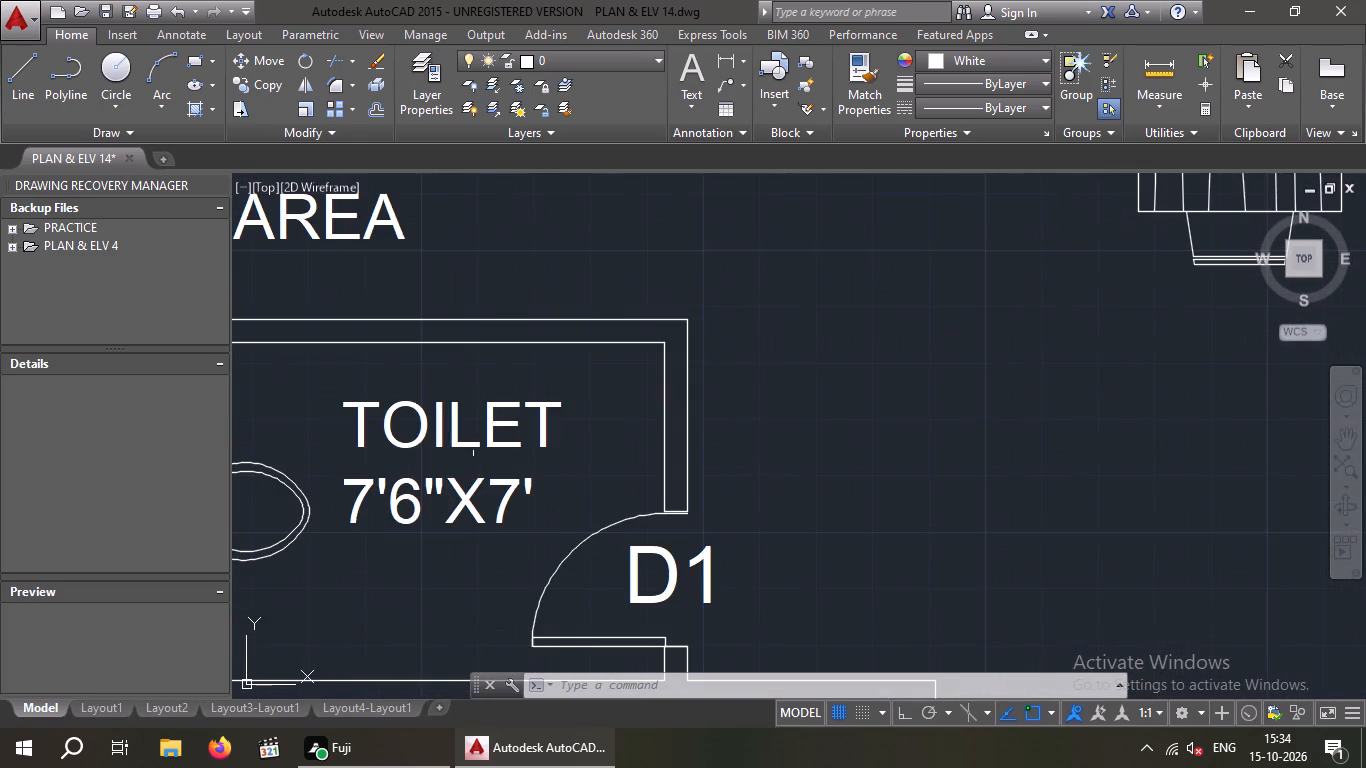
scroll(462, 445, "down", 2)
Measure the interior width of the toilet below the wash area with a linear dimension, without placing it.
left_click(730, 66)
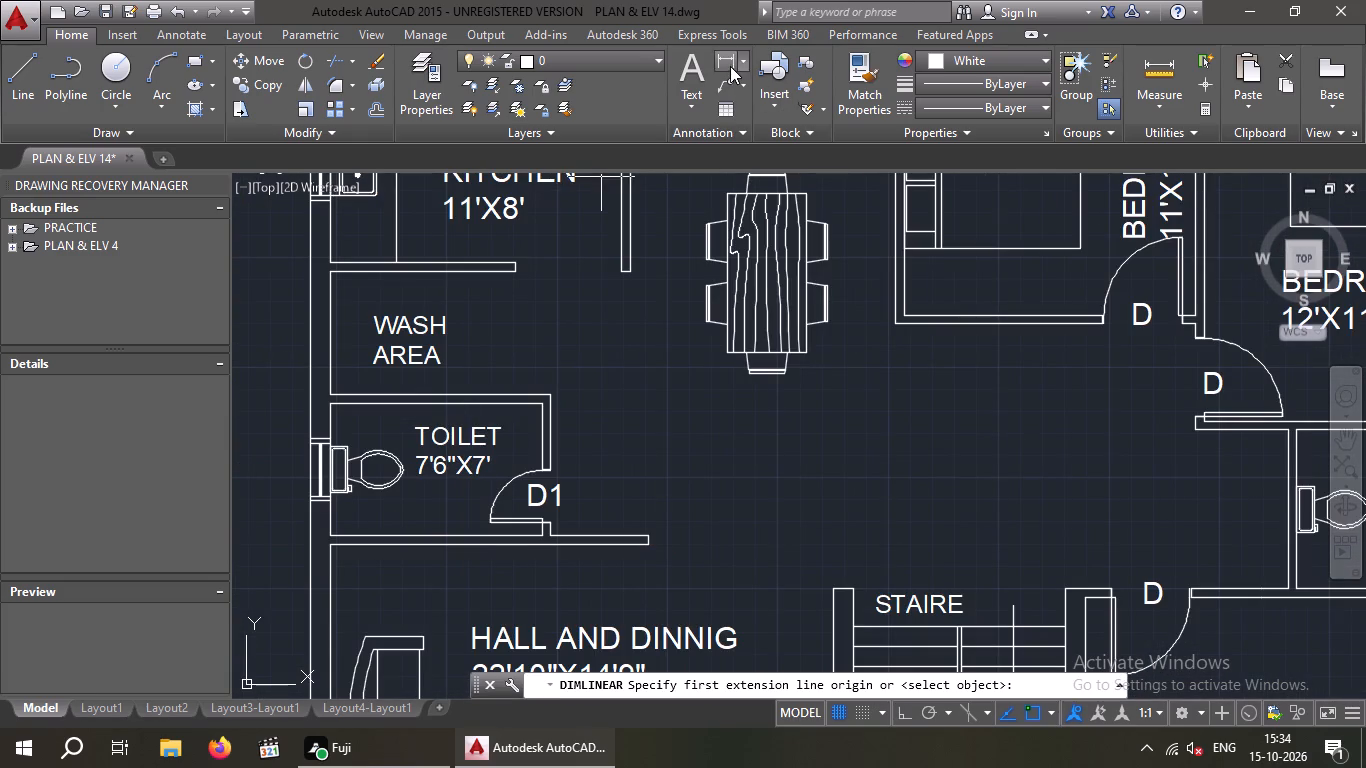
scroll(324, 406, "up", 3)
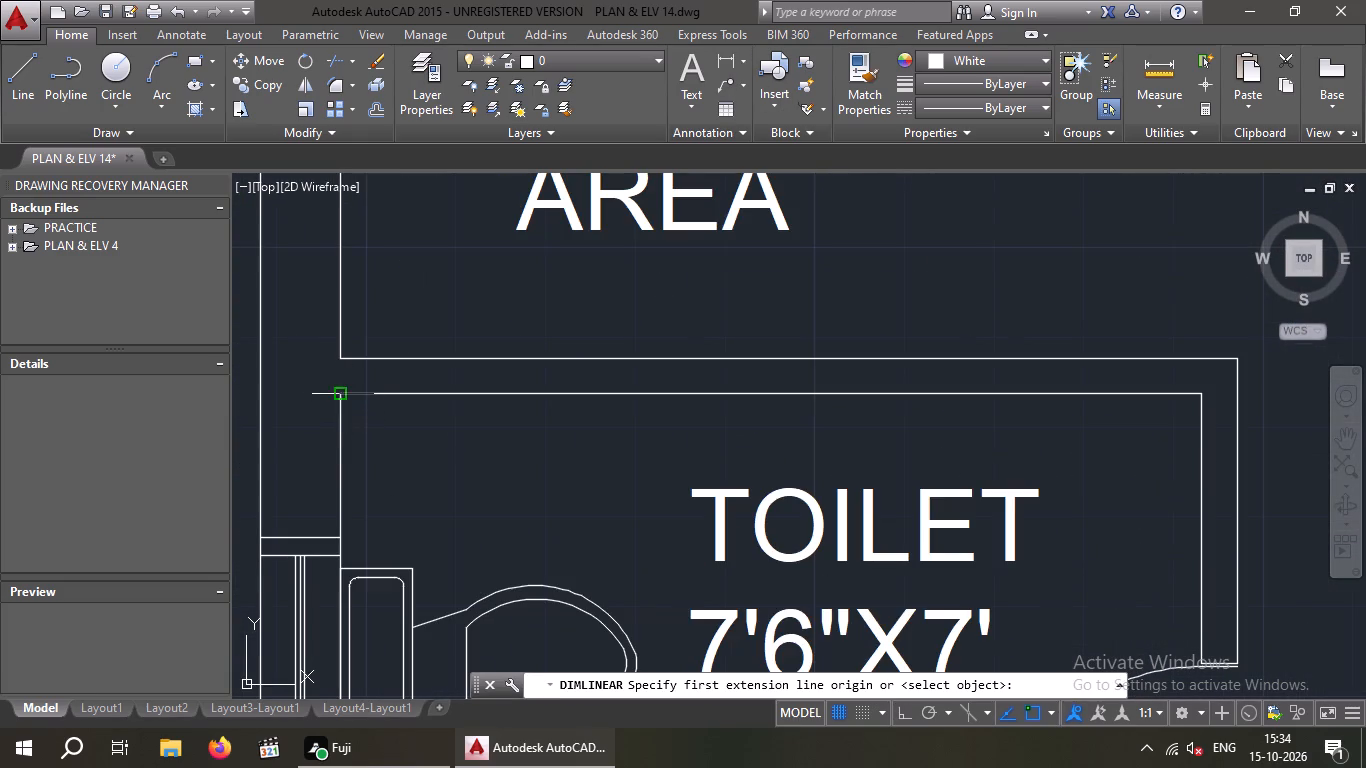
left_click_drag(339, 392, 353, 394)
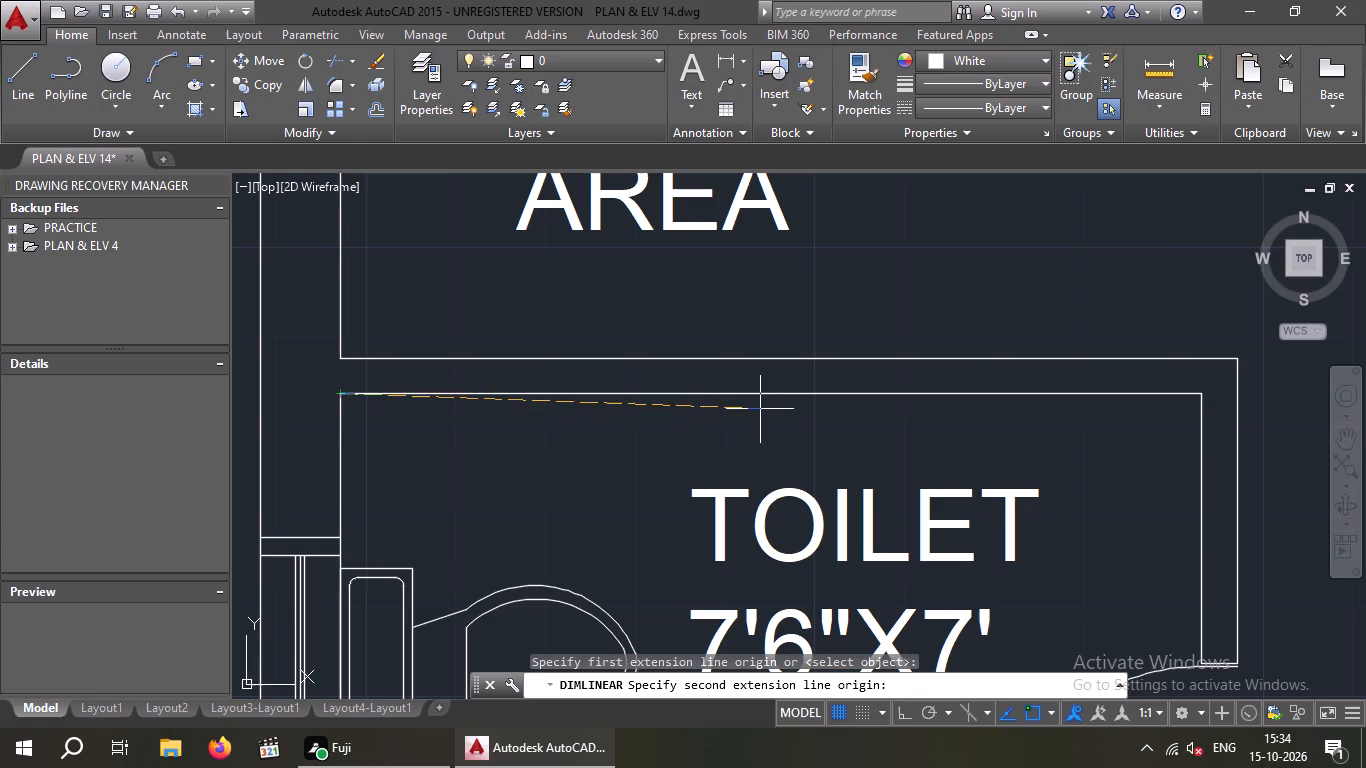
middle_click_drag(759, 408, 519, 322)
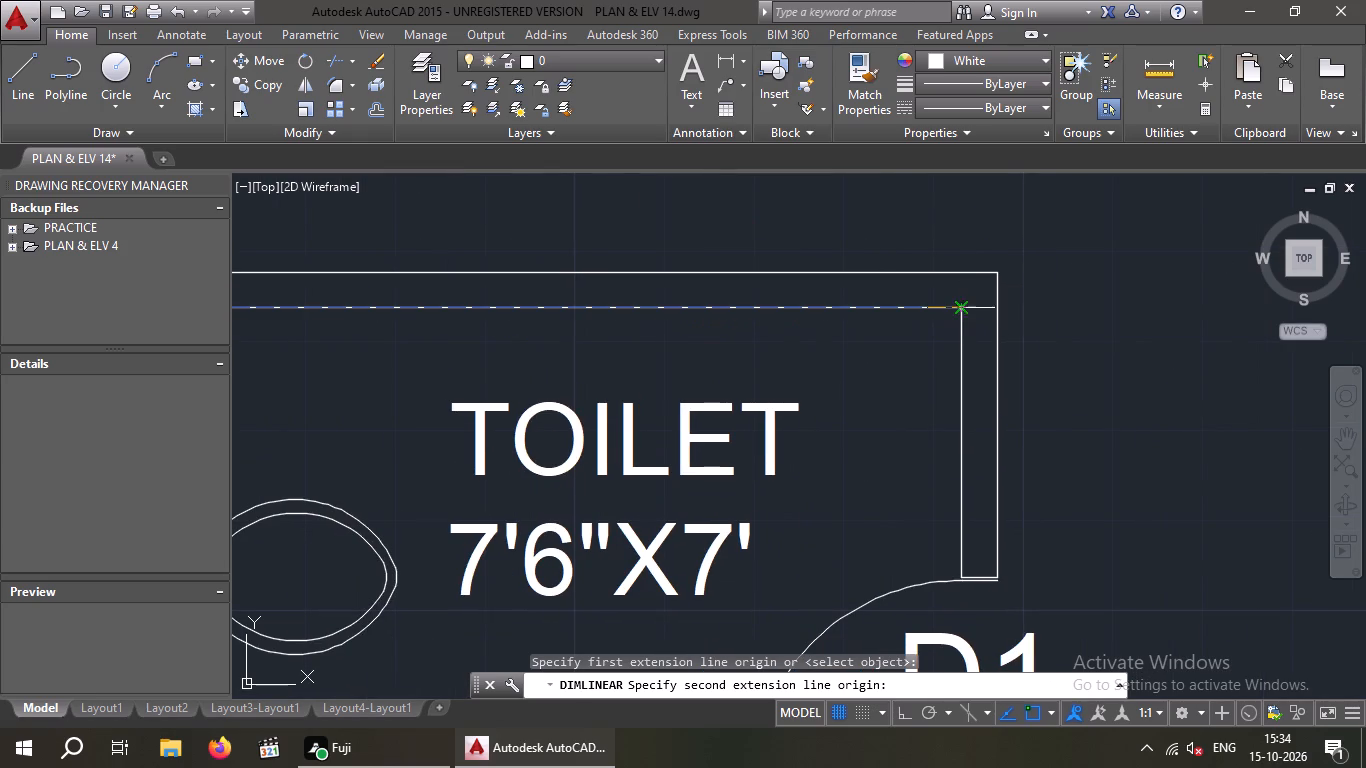
left_click_drag(960, 310, 950, 332)
scroll(905, 367, "down", 1)
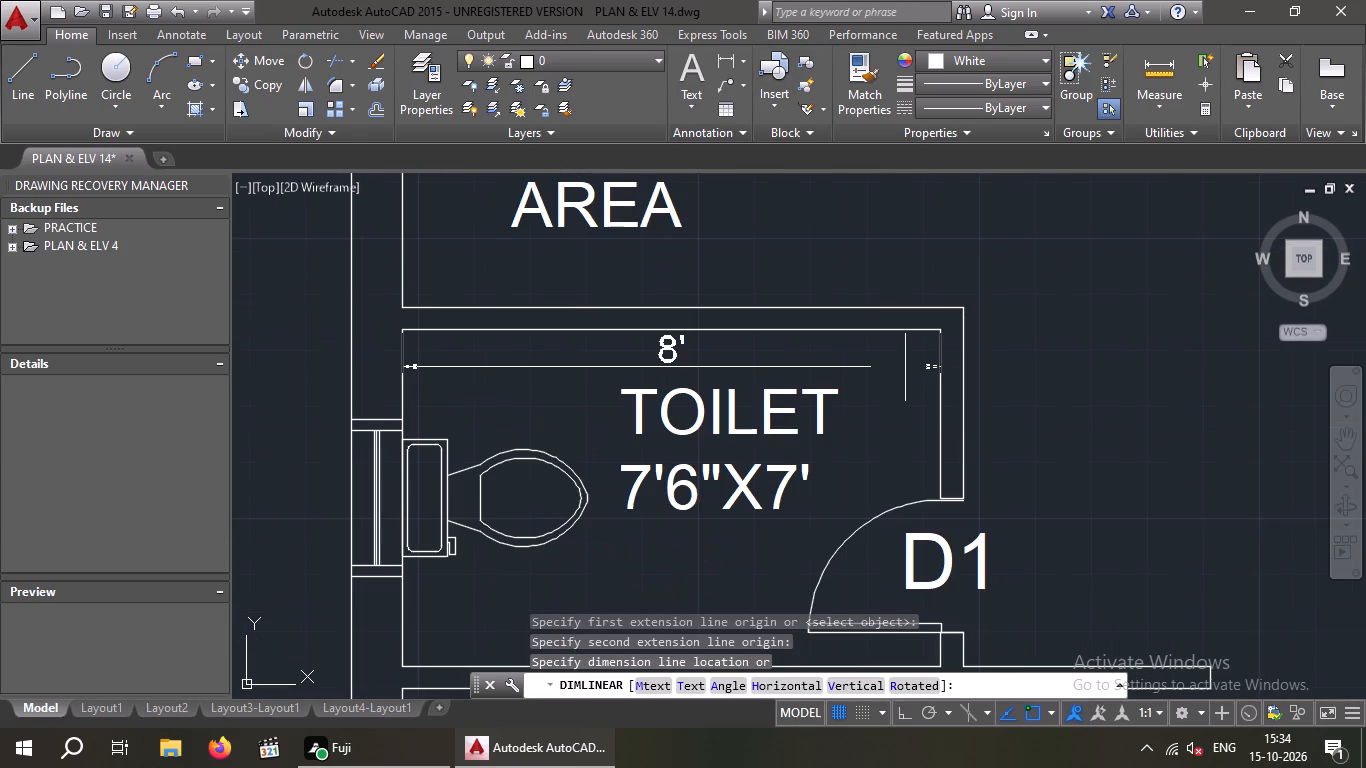
key("space")
Measure the same toilet's interior depth along the outer wall, without placing the dimension.
key("space")
left_click_drag(404, 329, 410, 331)
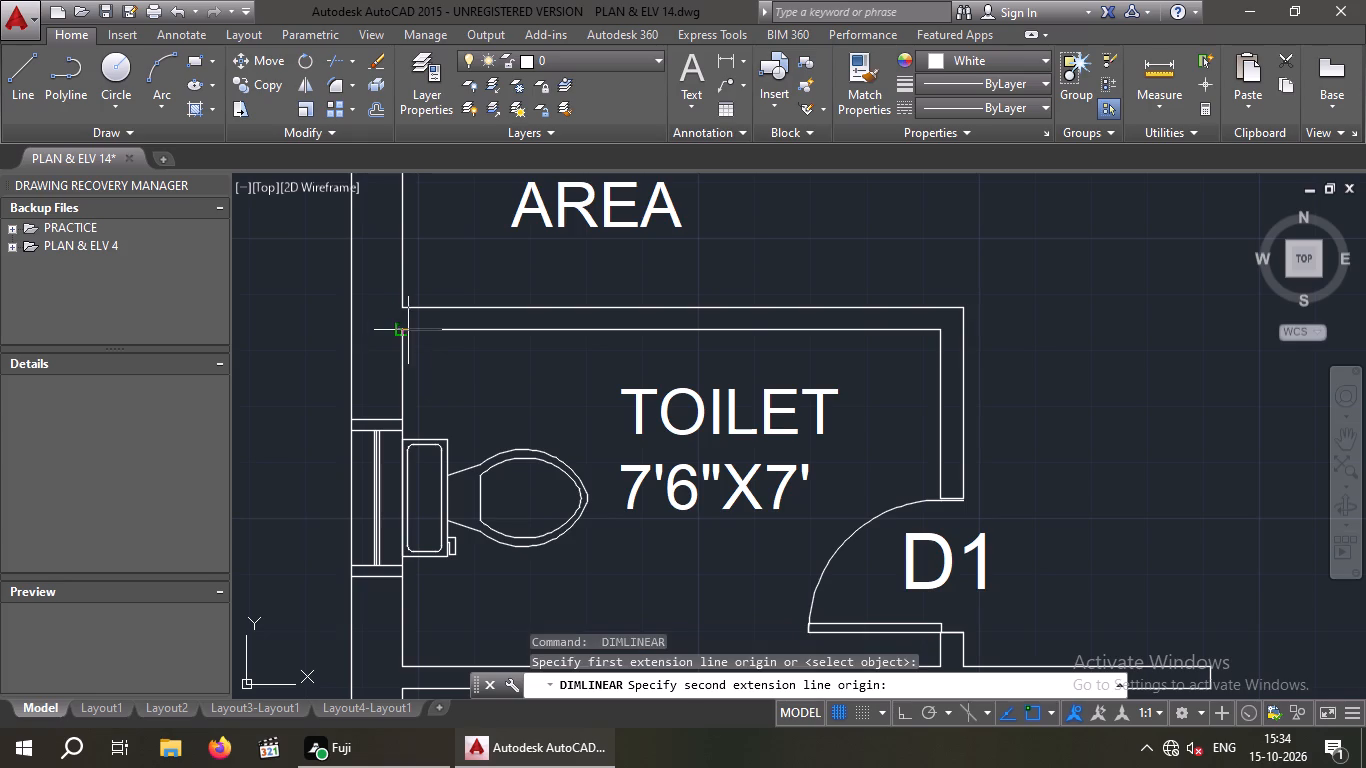
left_click_drag(410, 331, 421, 352)
left_click_drag(400, 663, 411, 662)
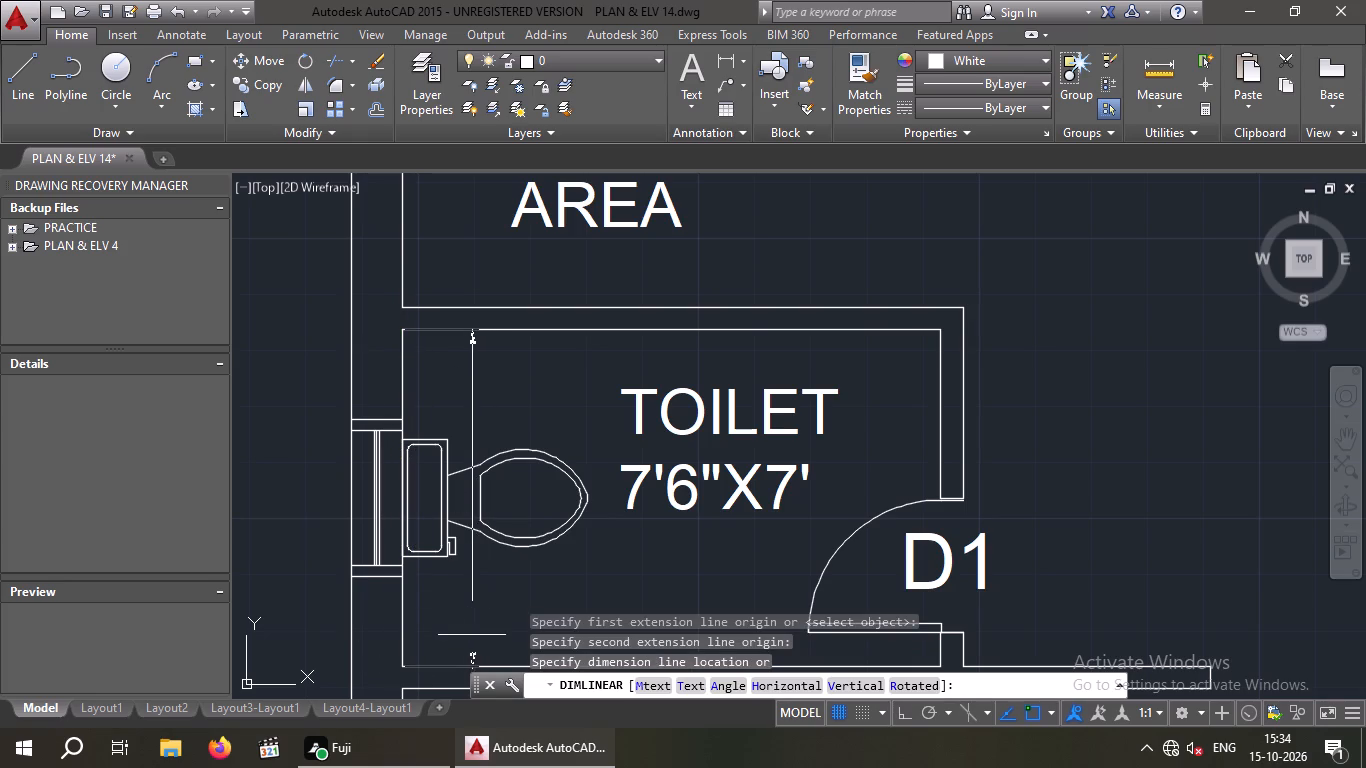
key("space")
Set the size line of the TOILET label below the wash area to 8'X5'.
double_click(684, 489)
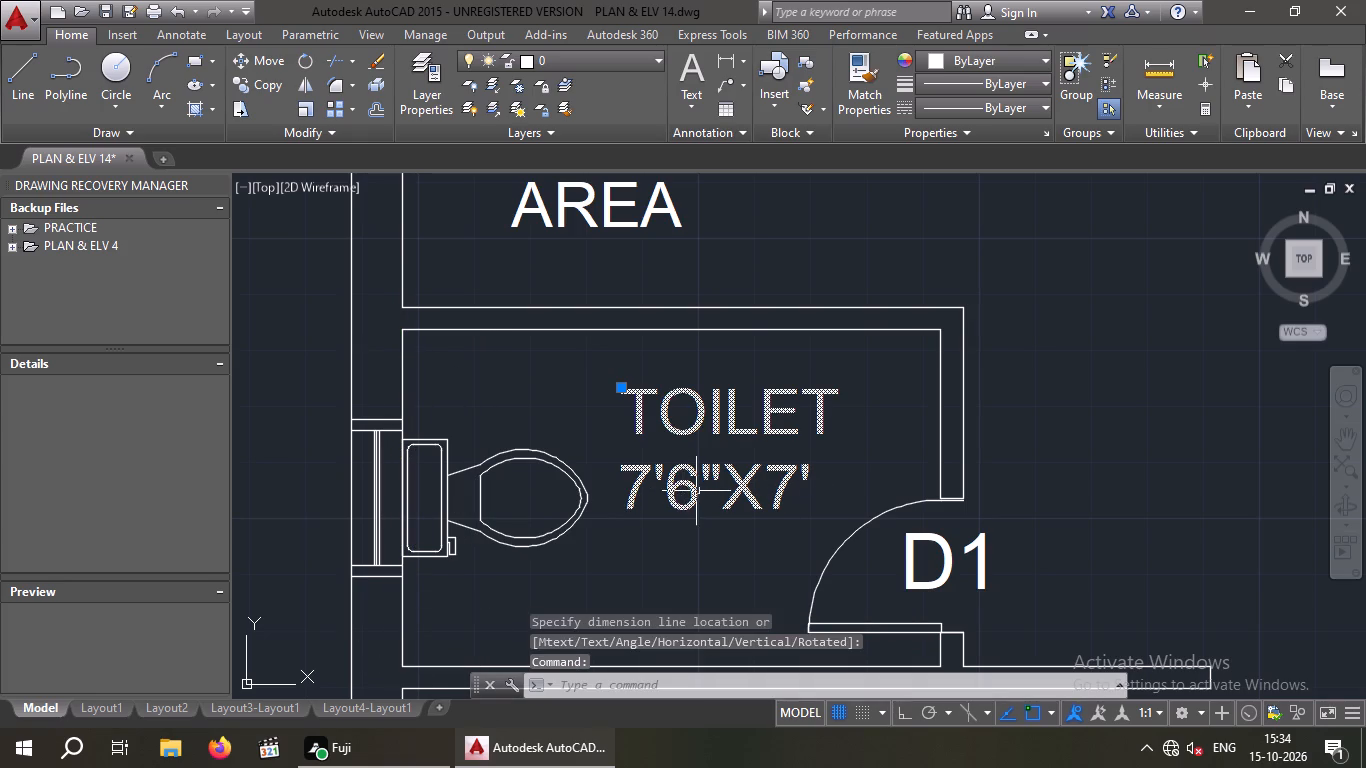
double_click(681, 503)
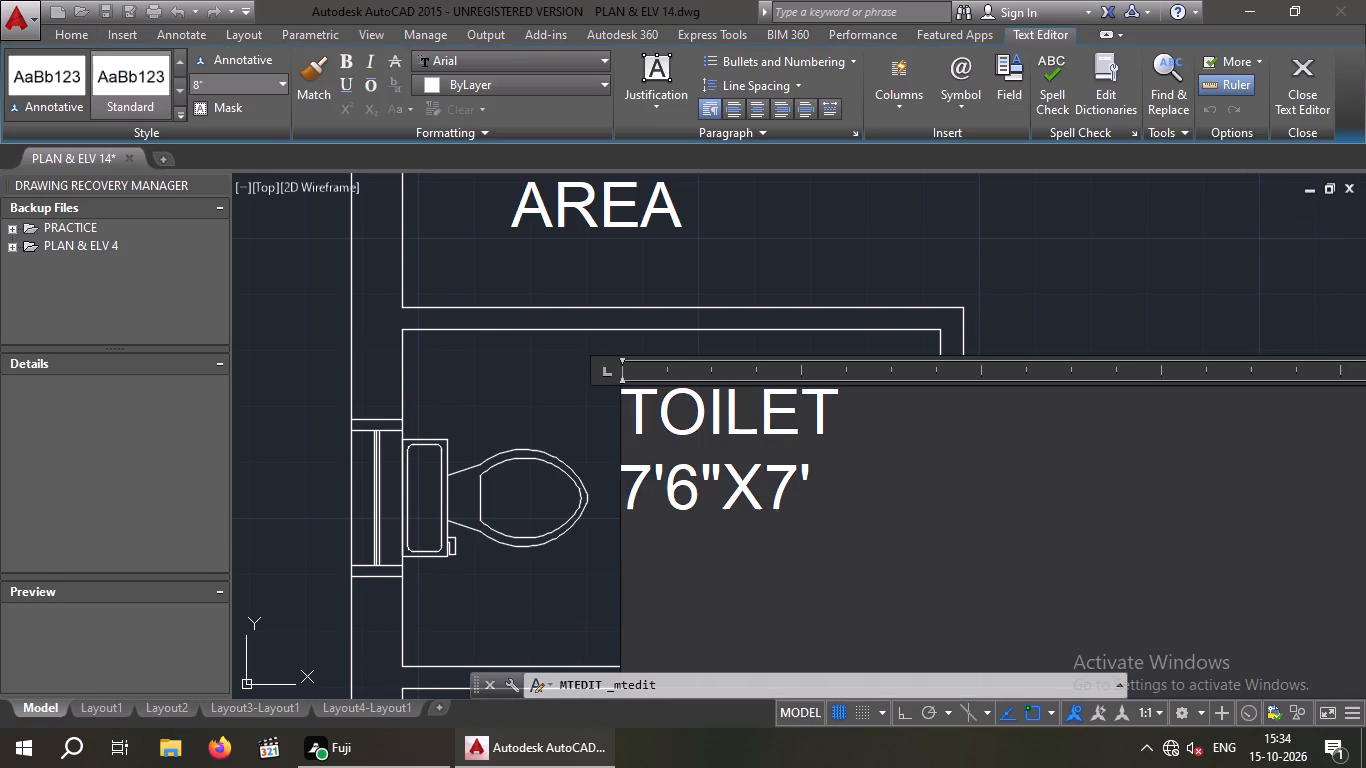
key("Left")
key("BackSpace")
key("8")
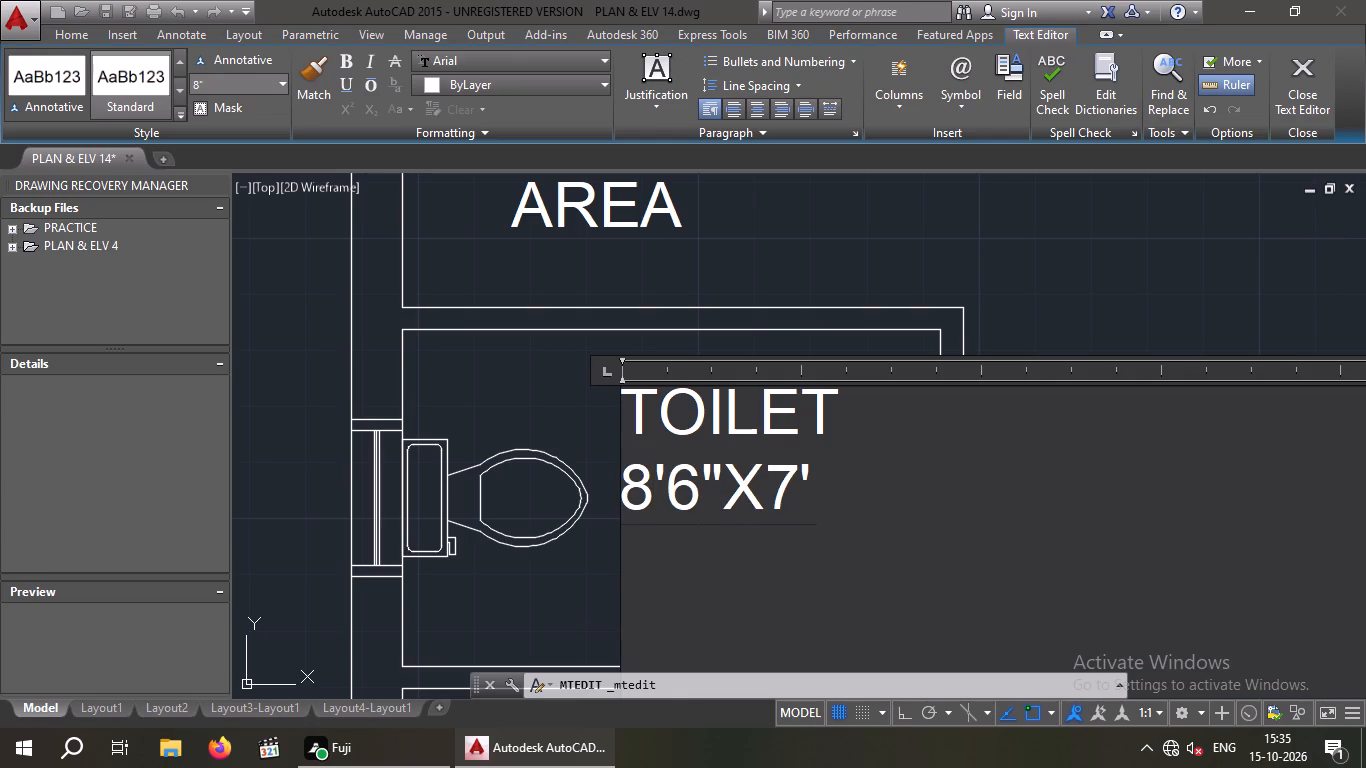
key("Right")
key("Right")
key("Right")
key("BackSpace")
key("BackSpace")
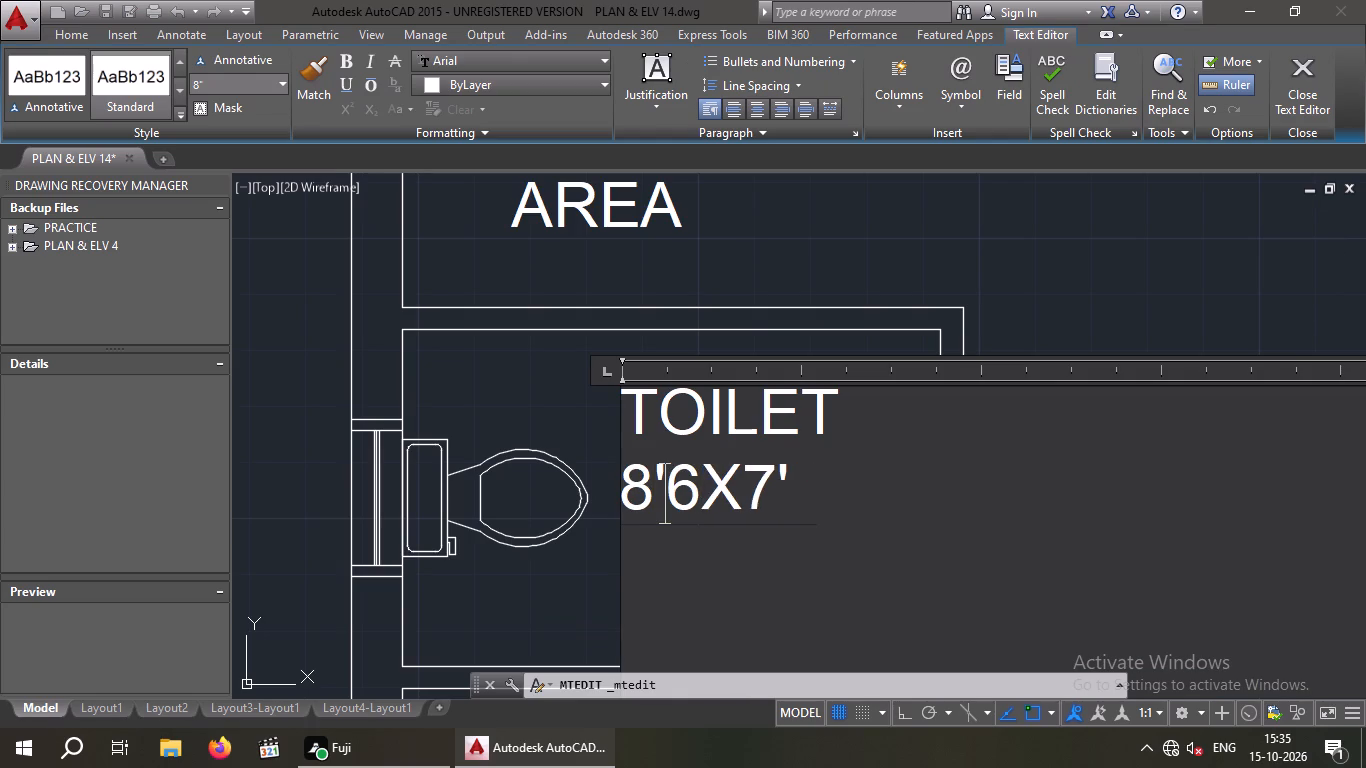
key("Right")
key("Right")
key("BackSpace")
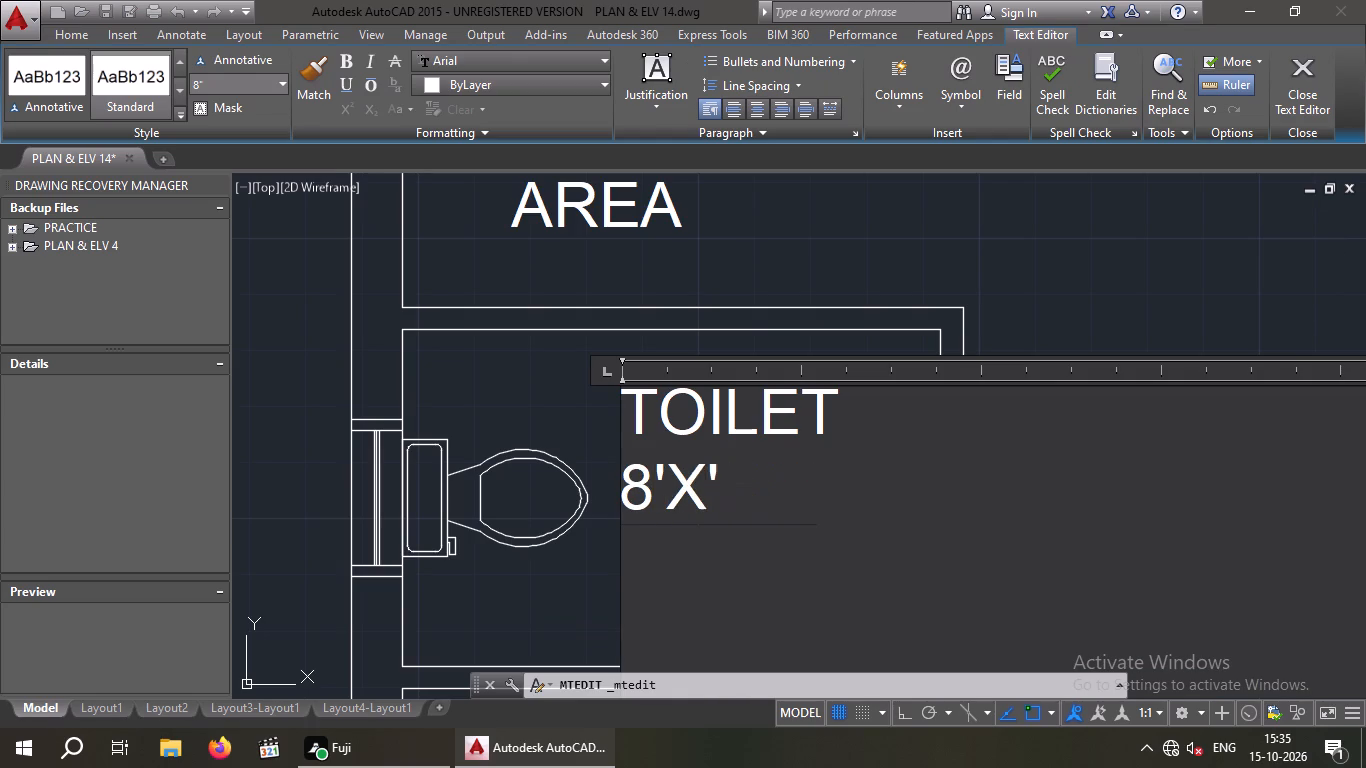
key("5")
left_click(476, 384)
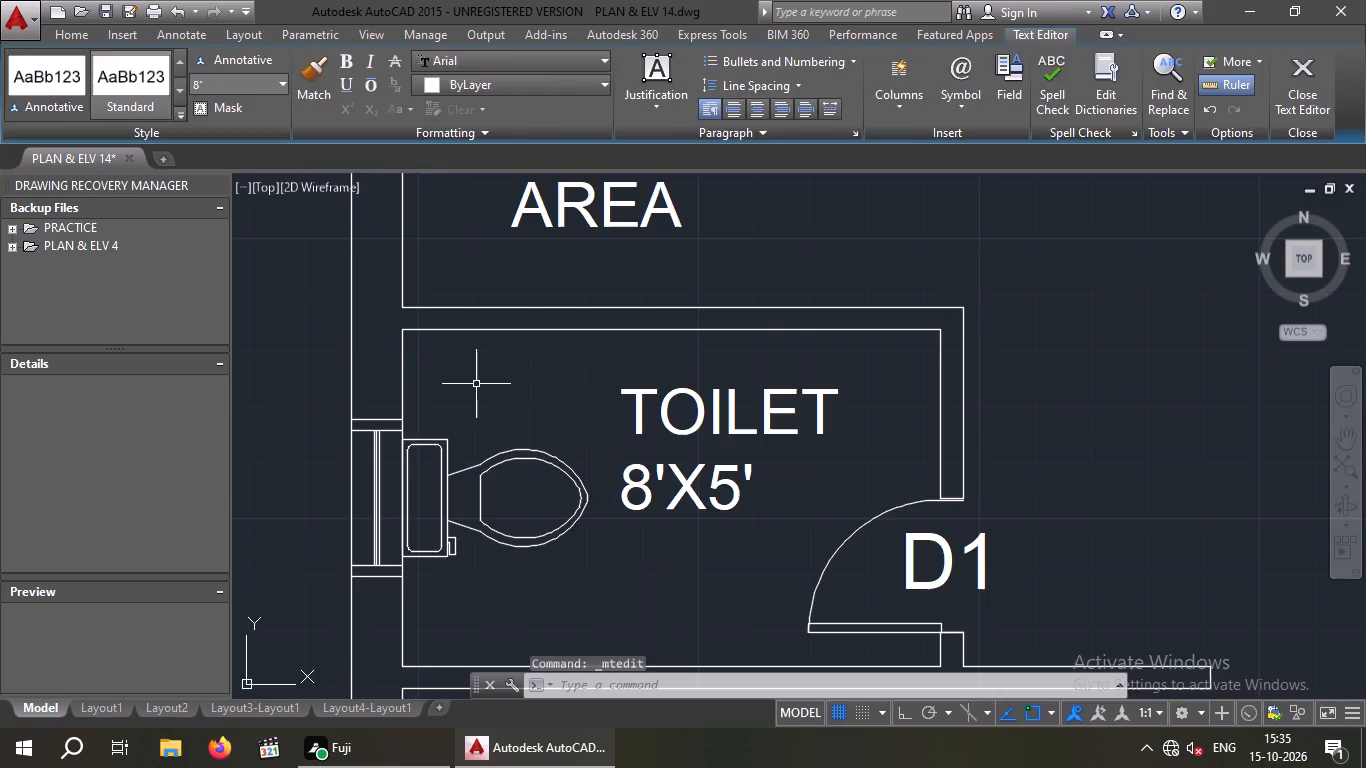
Measure the interior width of the toilet between the two 12'X11' bedrooms with a linear dimension, without placing it.
scroll(481, 385, "down", 3)
middle_click_drag(618, 427, 443, 406)
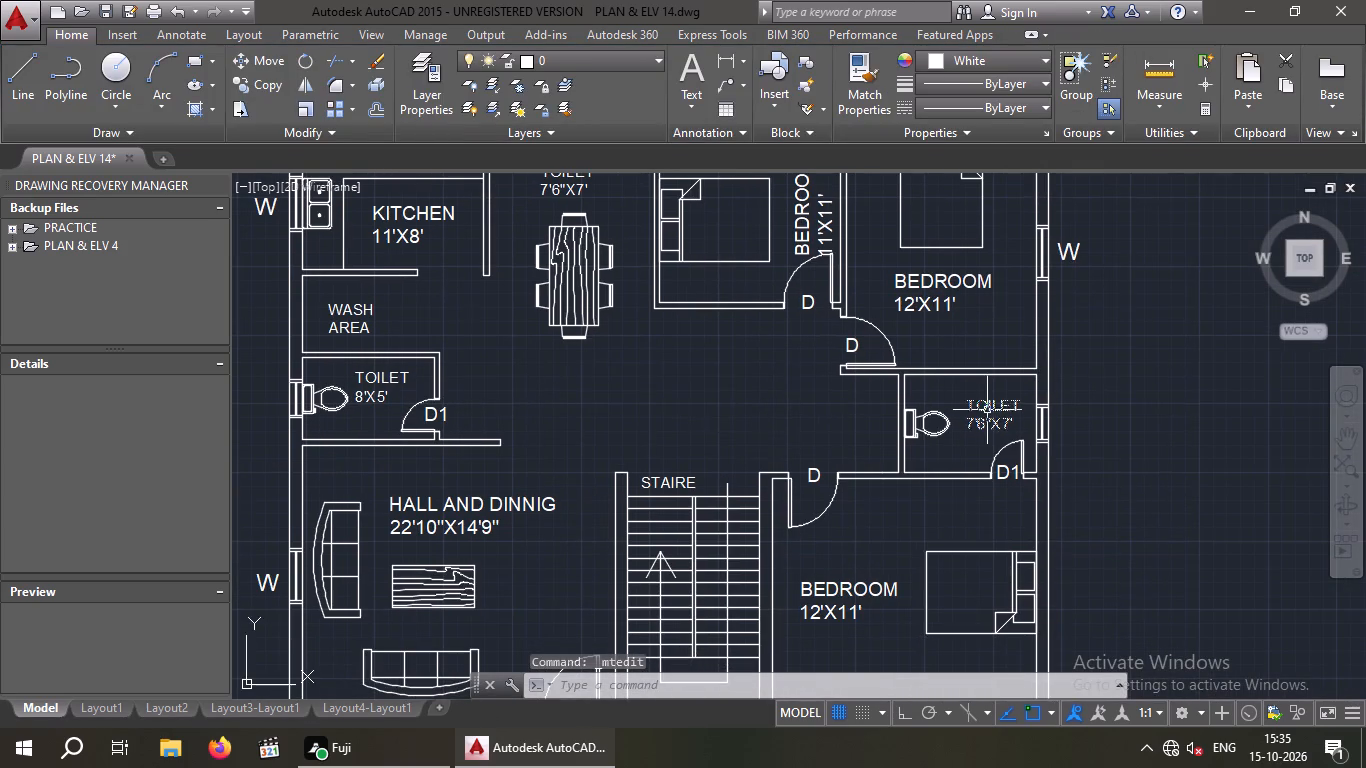
scroll(987, 410, "up", 2)
scroll(987, 410, "down", 1)
middle_click_drag(790, 433, 665, 420)
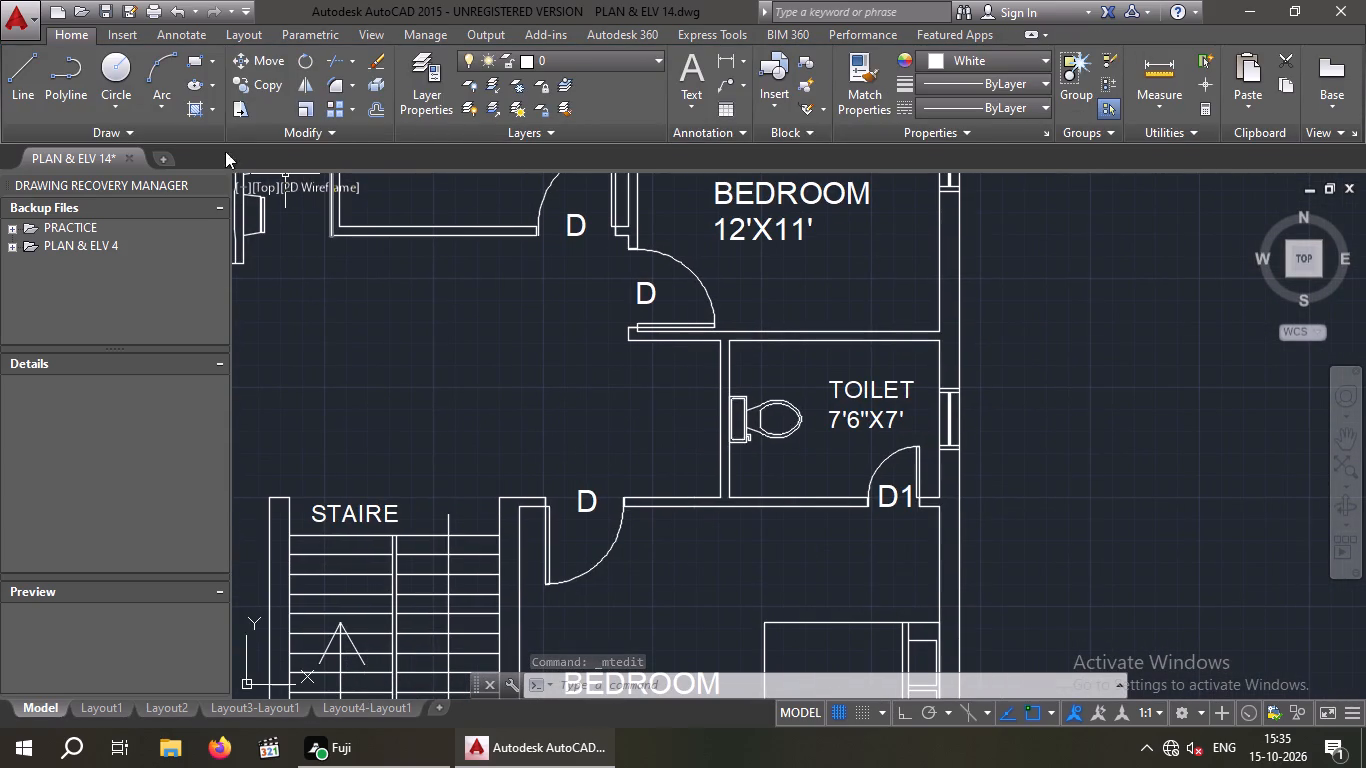
left_click(716, 57)
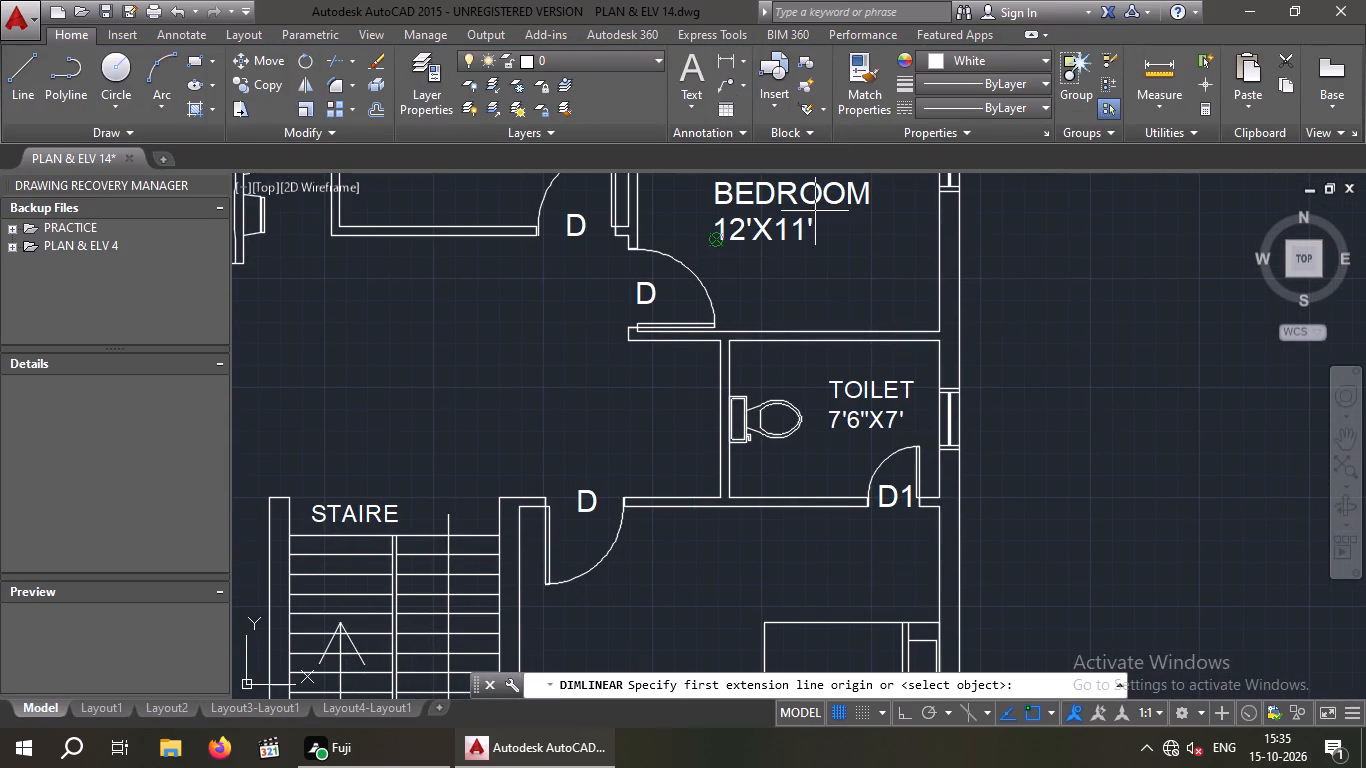
left_click_drag(730, 343, 741, 345)
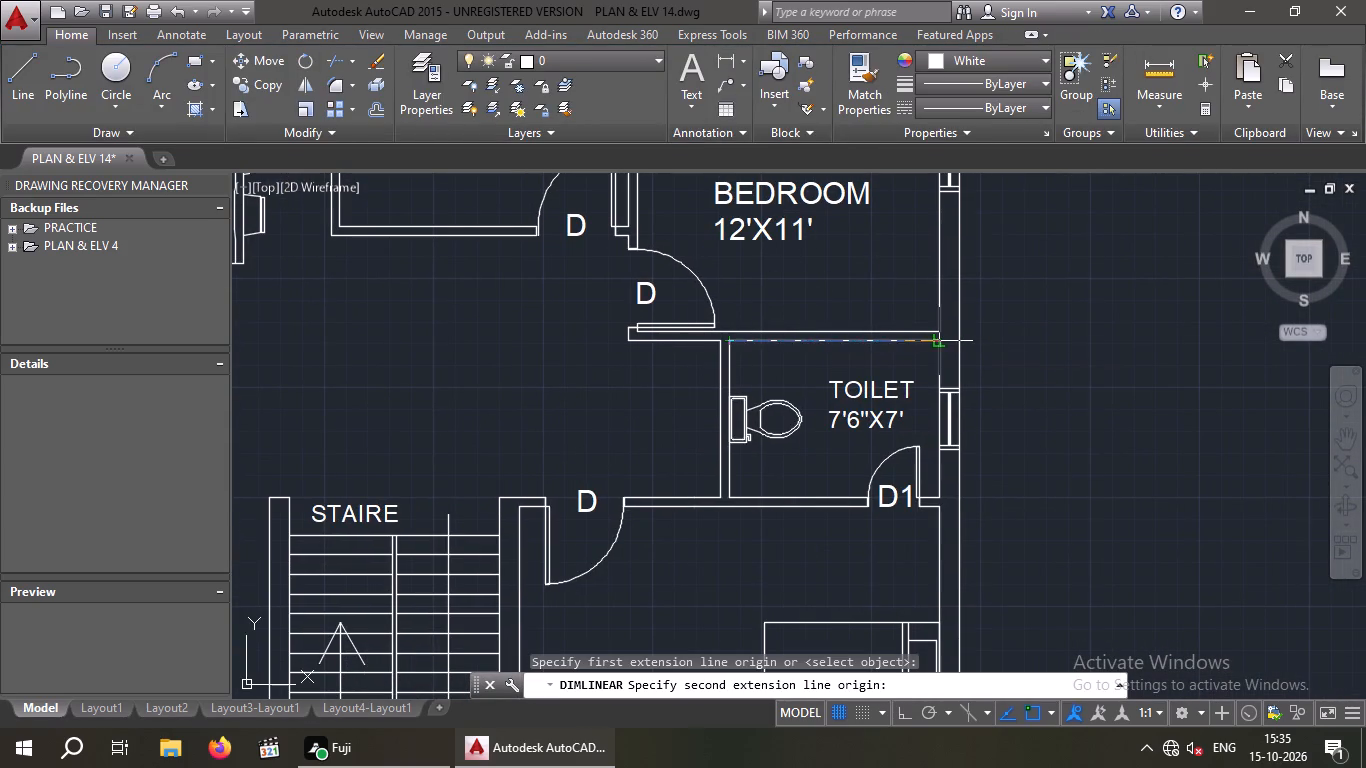
left_click(936, 343)
scroll(910, 359, "up", 2)
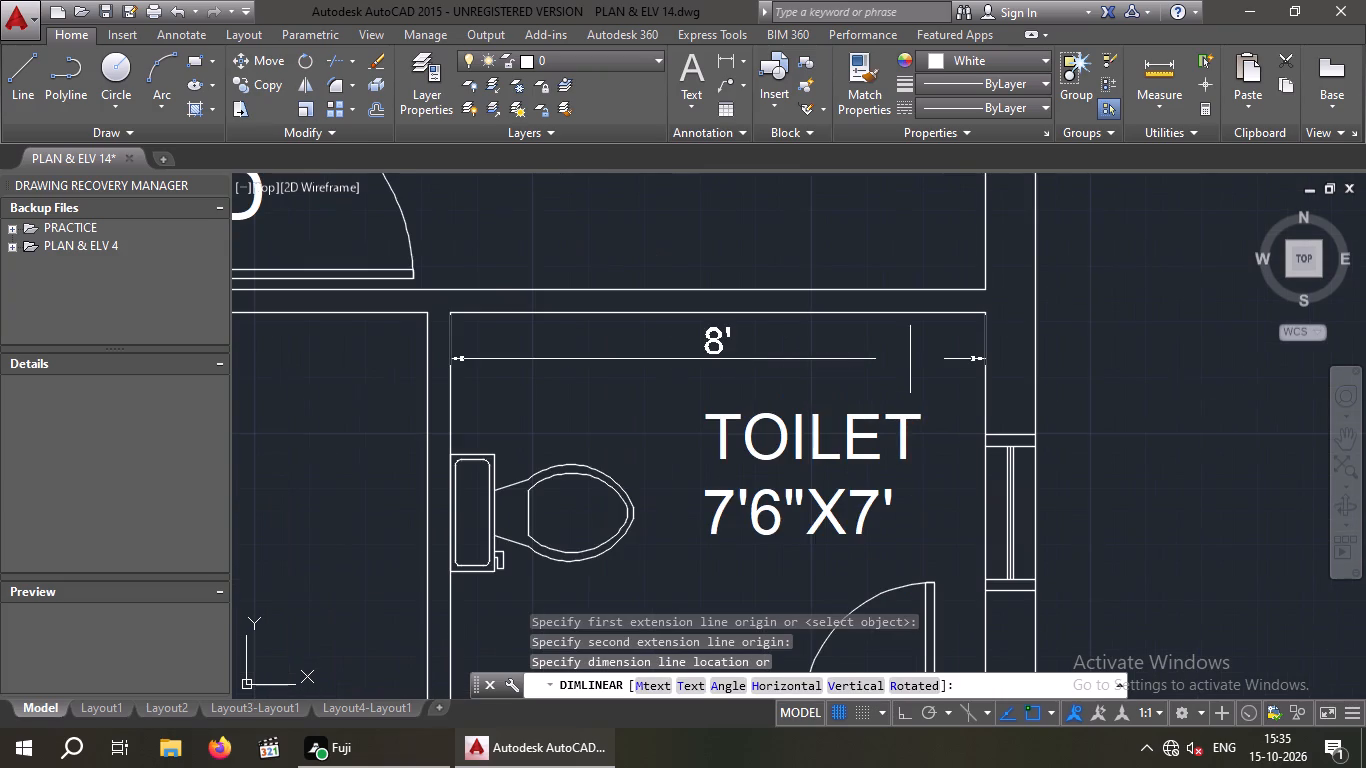
key("space")
Measure the same toilet's interior depth along the outer window wall with a linear dimension, without placing it.
middle_click_drag(961, 329, 891, 193)
middle_click_drag(871, 285, 868, 295)
key("space")
left_click(914, 186)
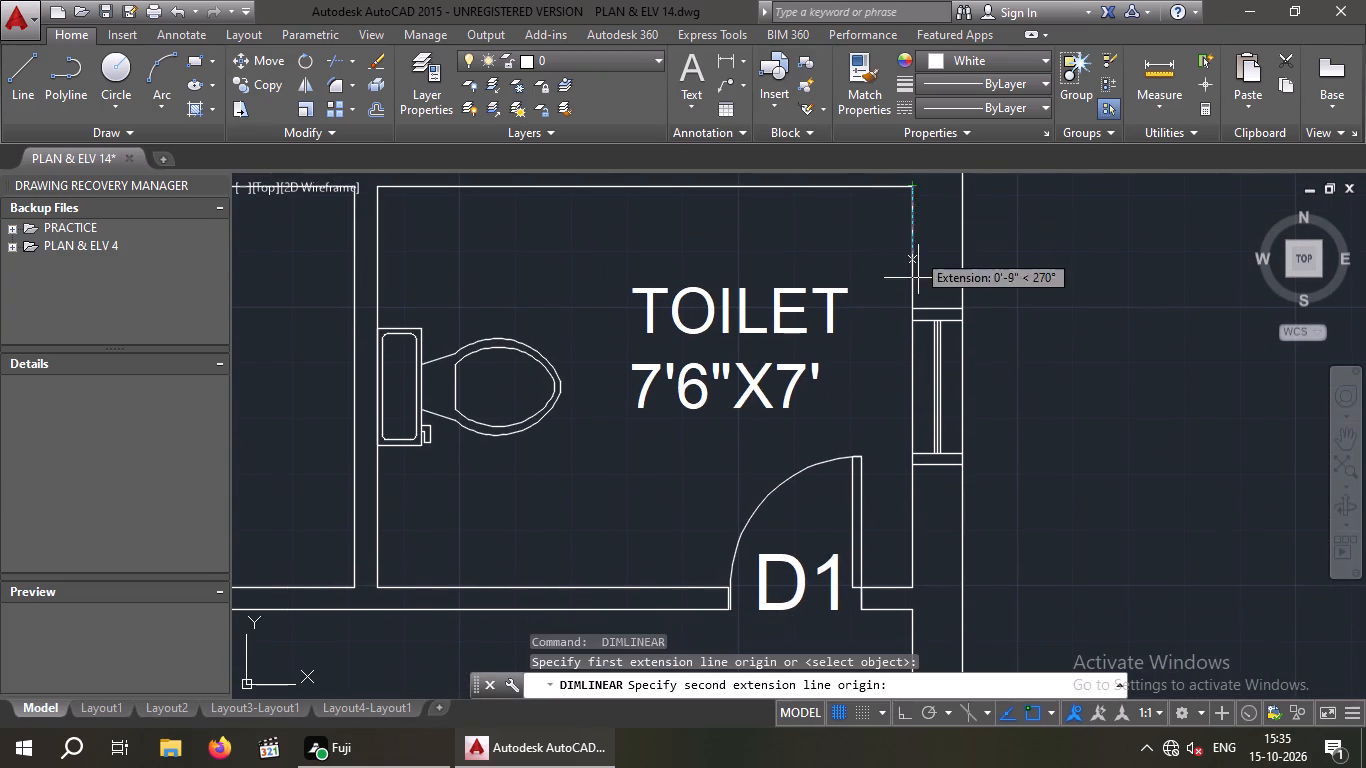
left_click_drag(914, 587, 912, 587)
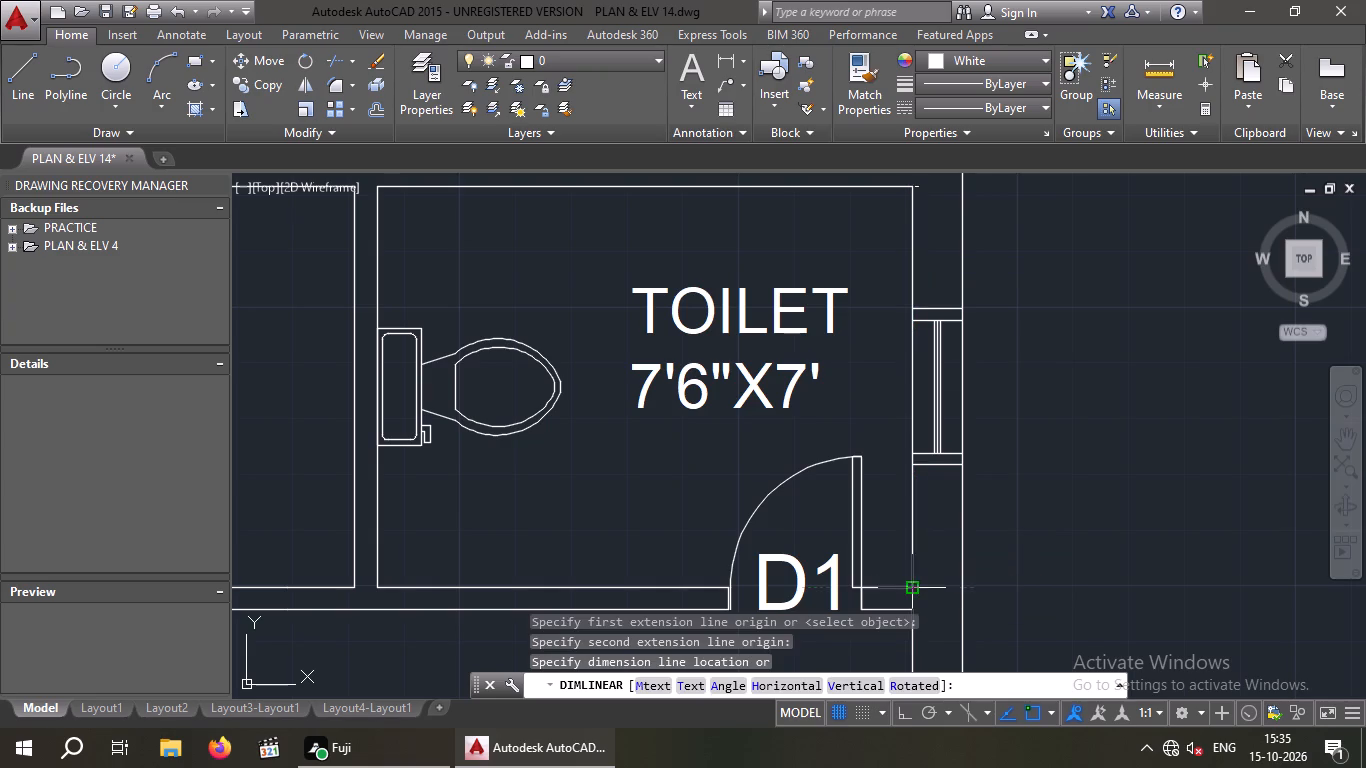
left_click_drag(912, 587, 896, 584)
key("space")
Set the size line of the TOILET label between the two 12'X11' bedrooms to 8'X6'.
double_click(753, 390)
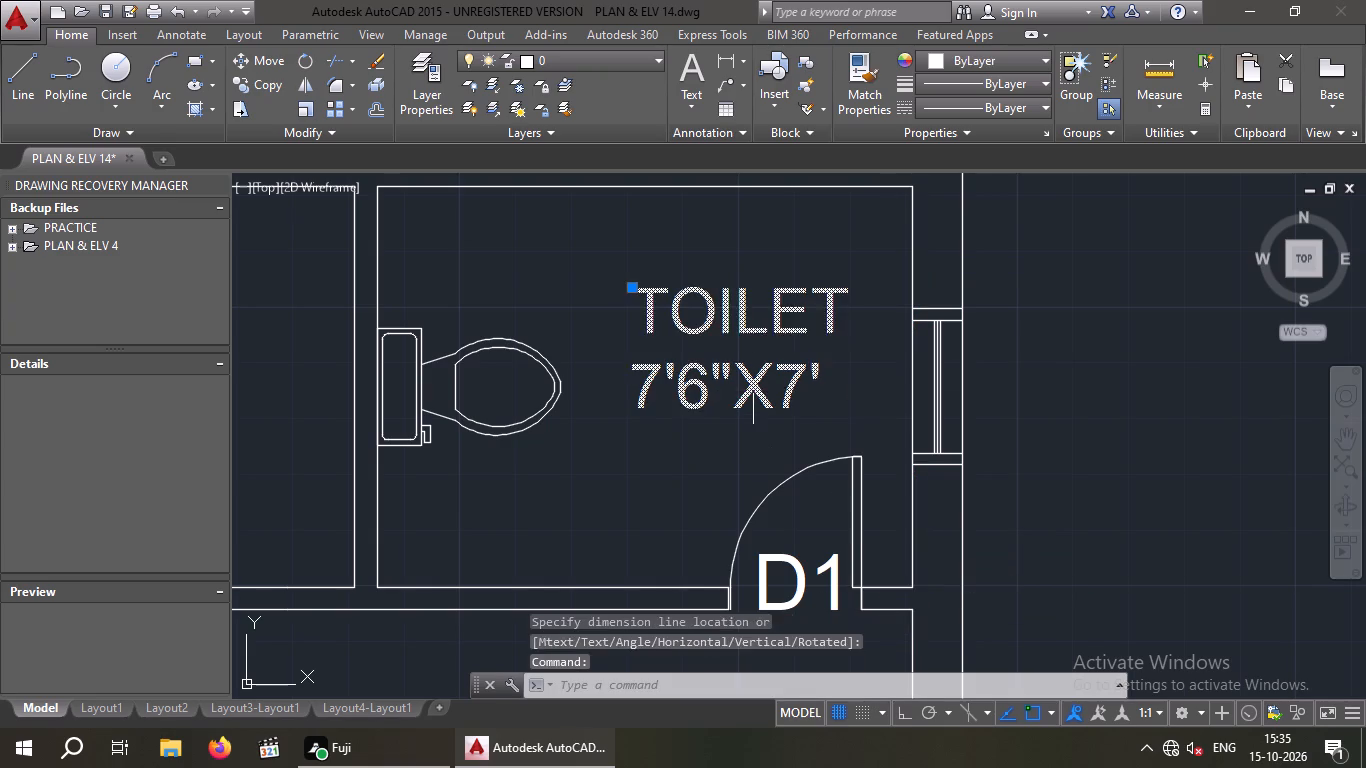
key("BackSpace")
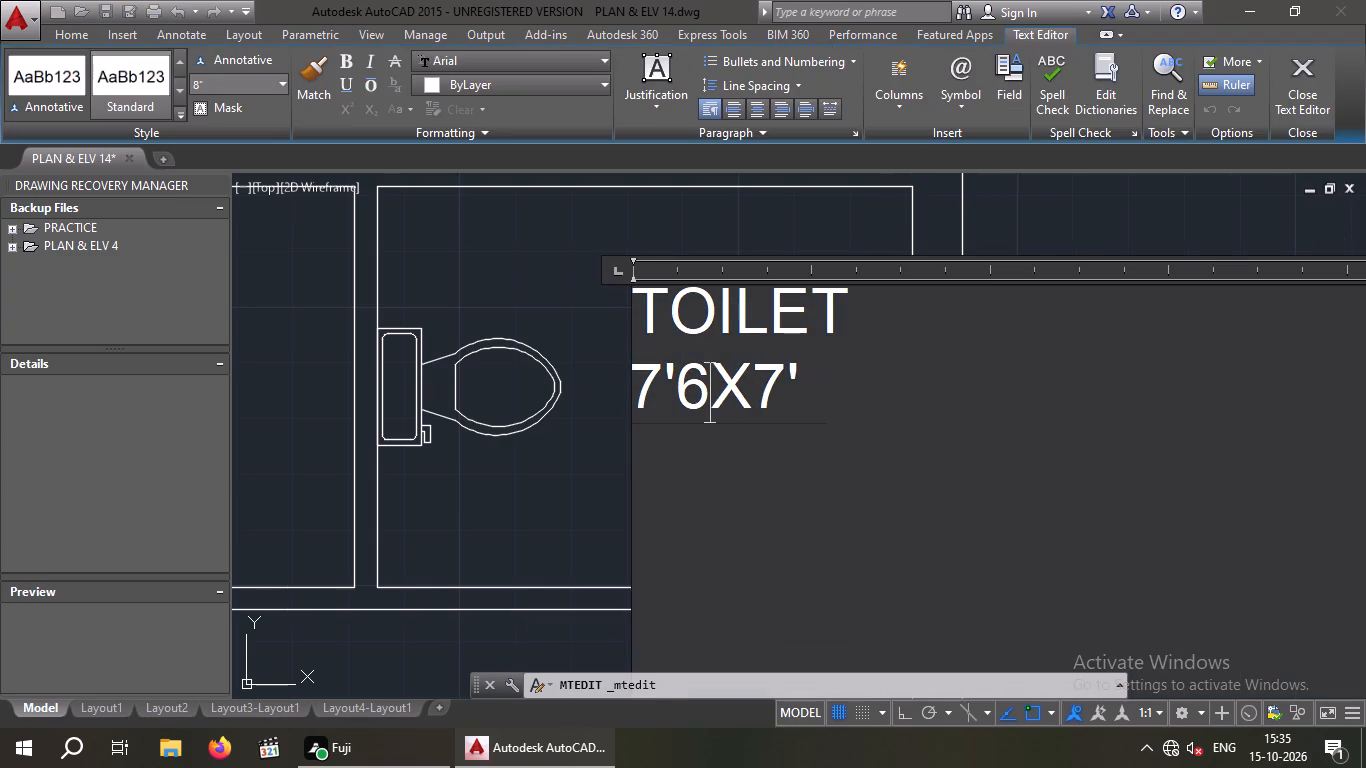
key("BackSpace")
key("Left")
key("Left")
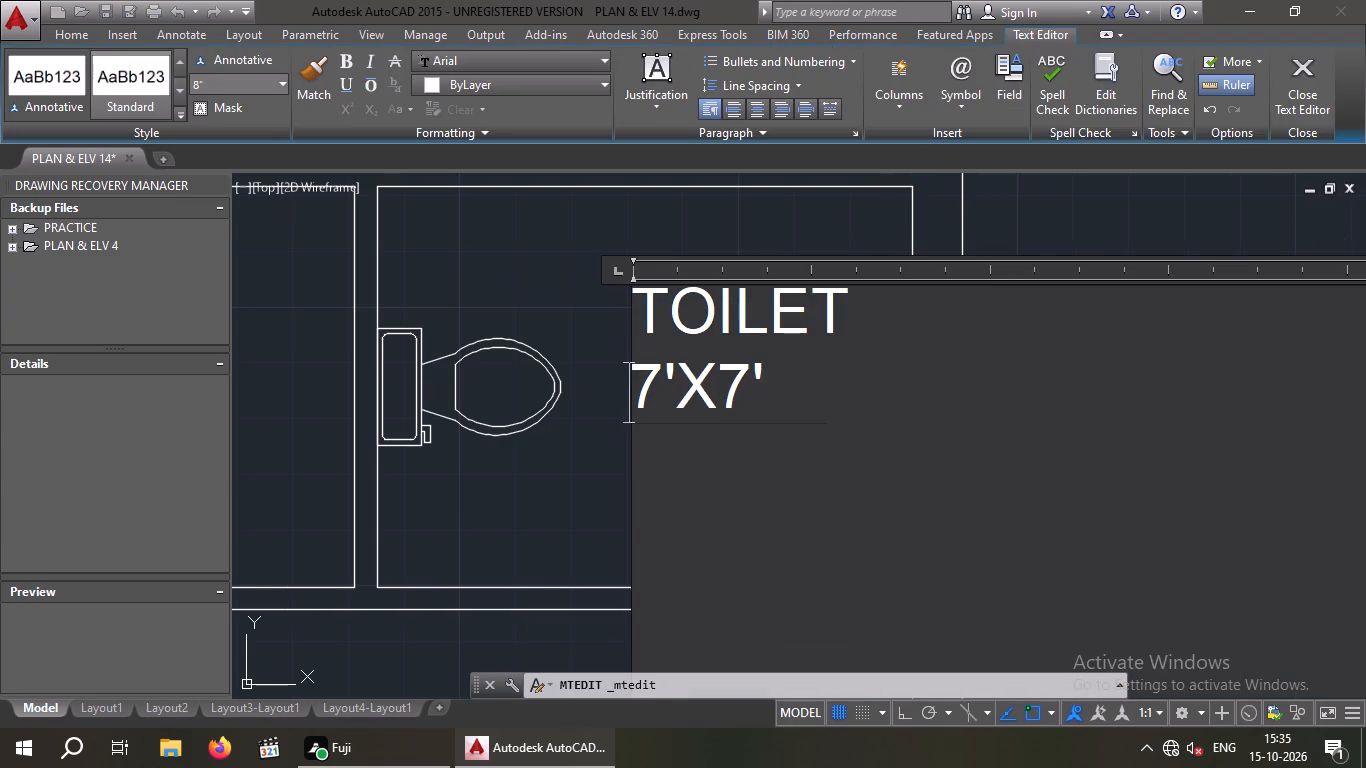
key("Right")
key("BackSpace")
key("8")
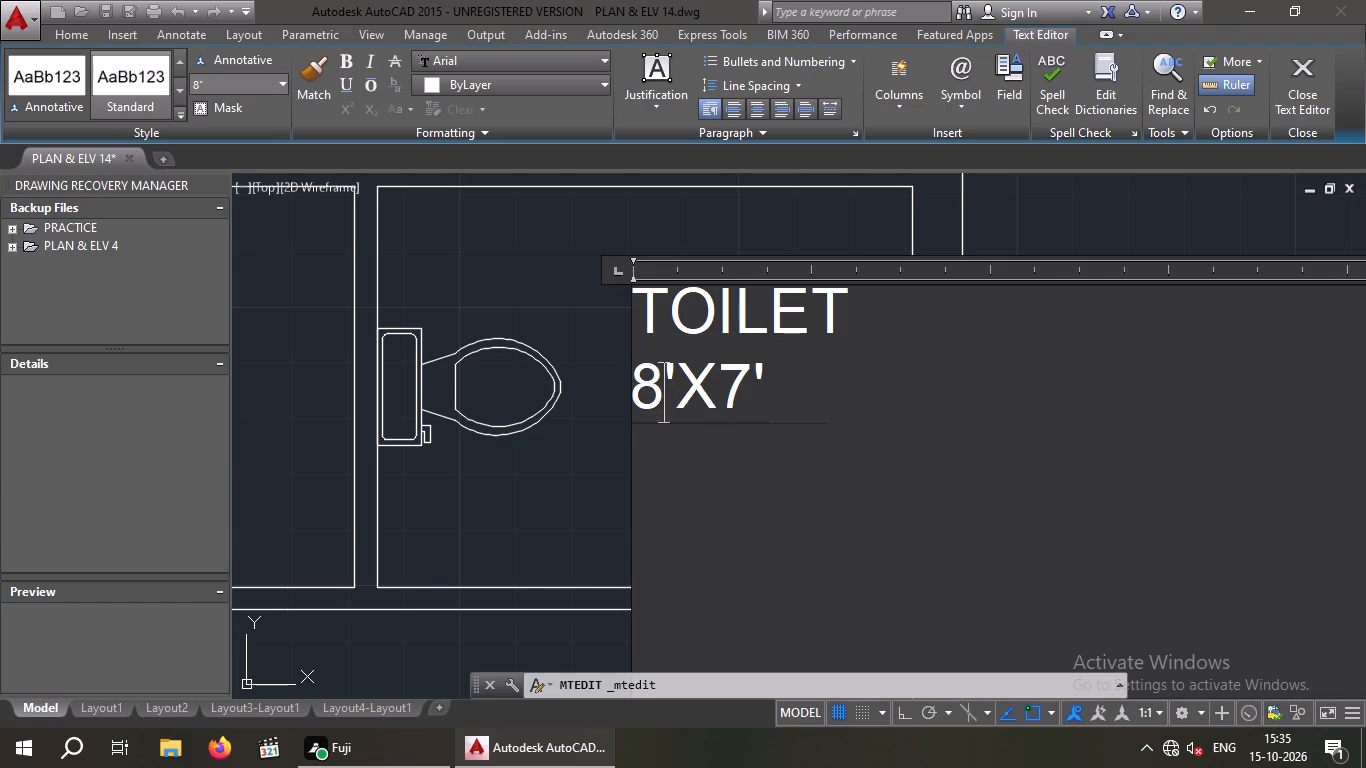
key("Right")
key("Right")
key("Right")
key("BackSpace")
key("6")
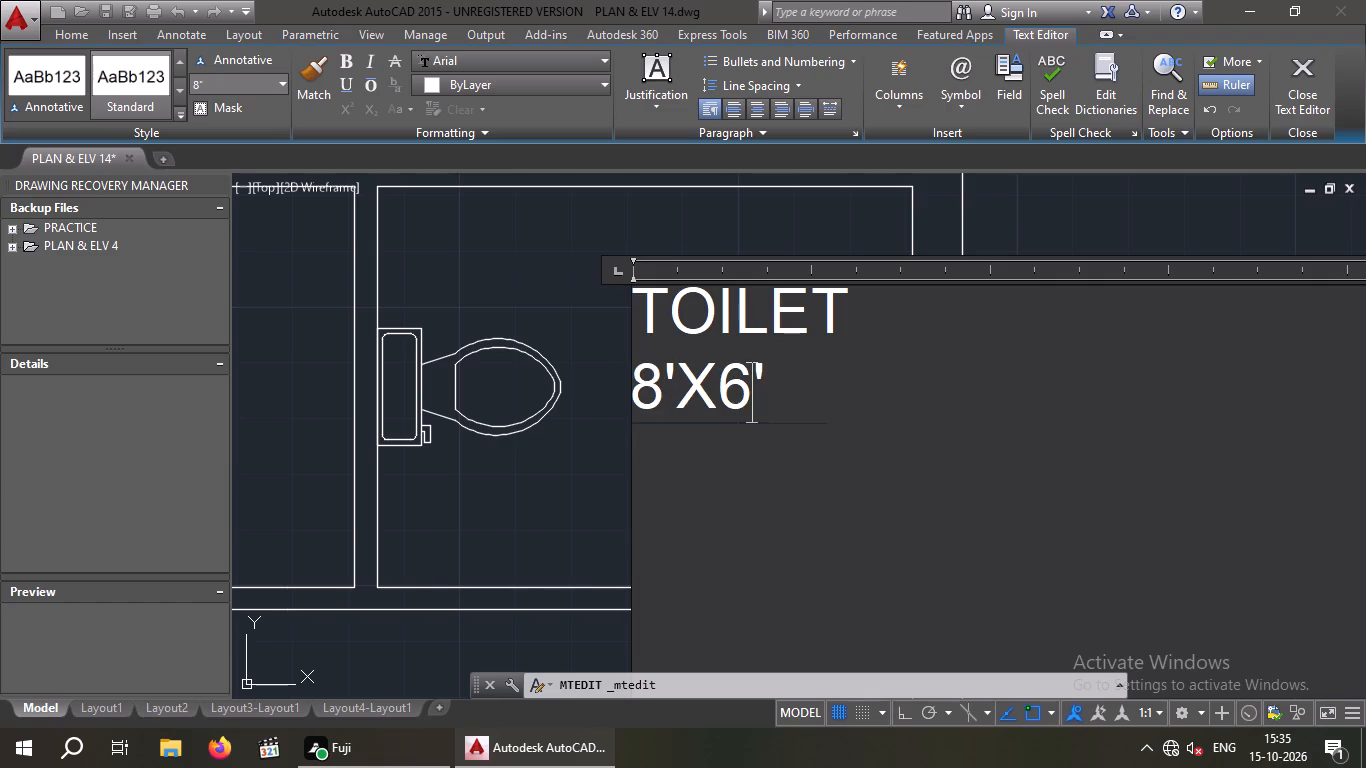
left_click(510, 254)
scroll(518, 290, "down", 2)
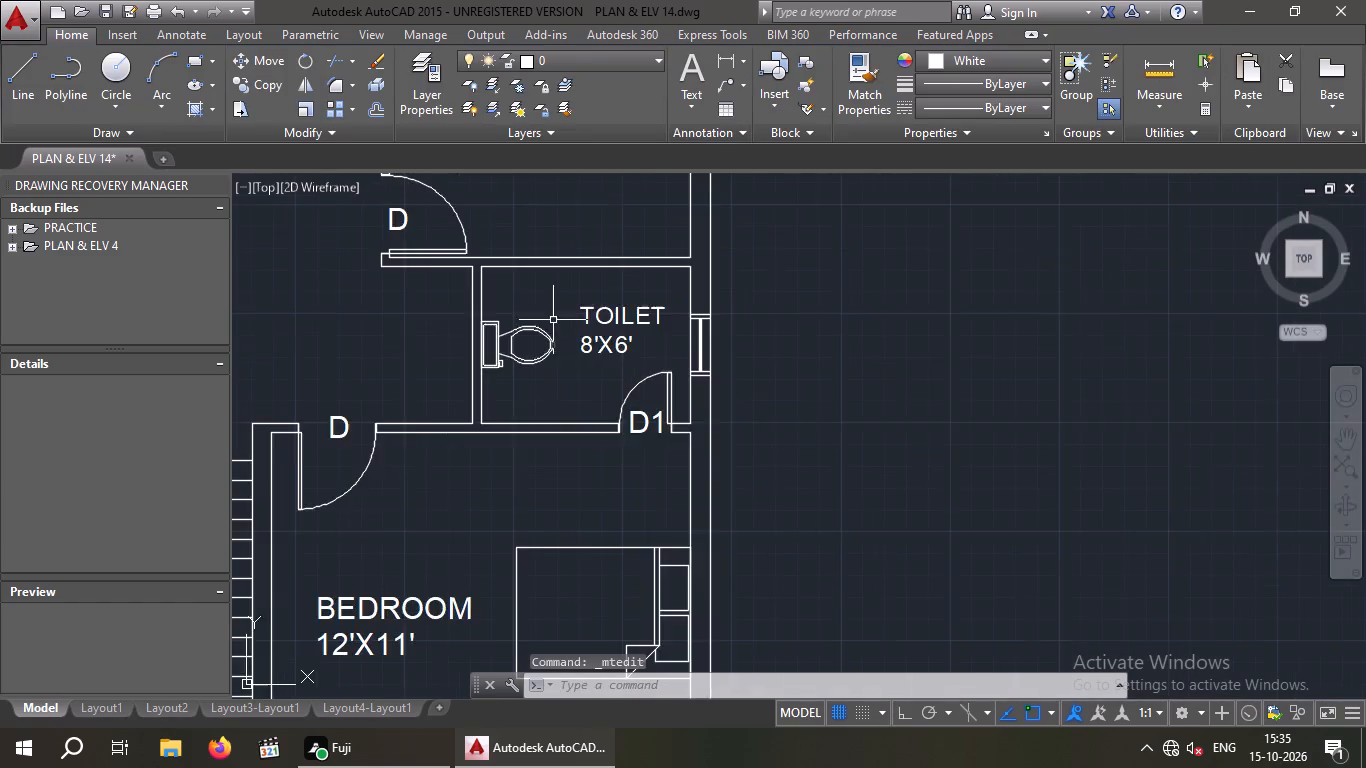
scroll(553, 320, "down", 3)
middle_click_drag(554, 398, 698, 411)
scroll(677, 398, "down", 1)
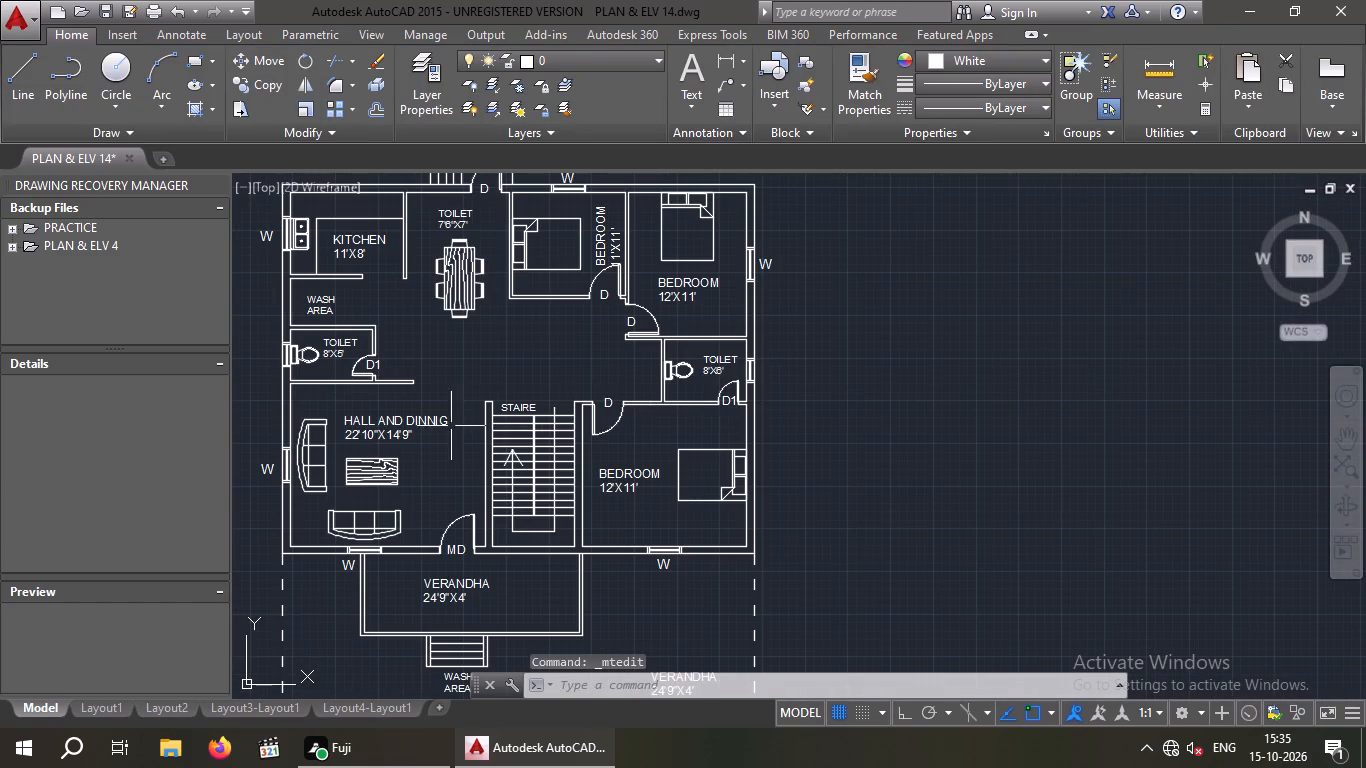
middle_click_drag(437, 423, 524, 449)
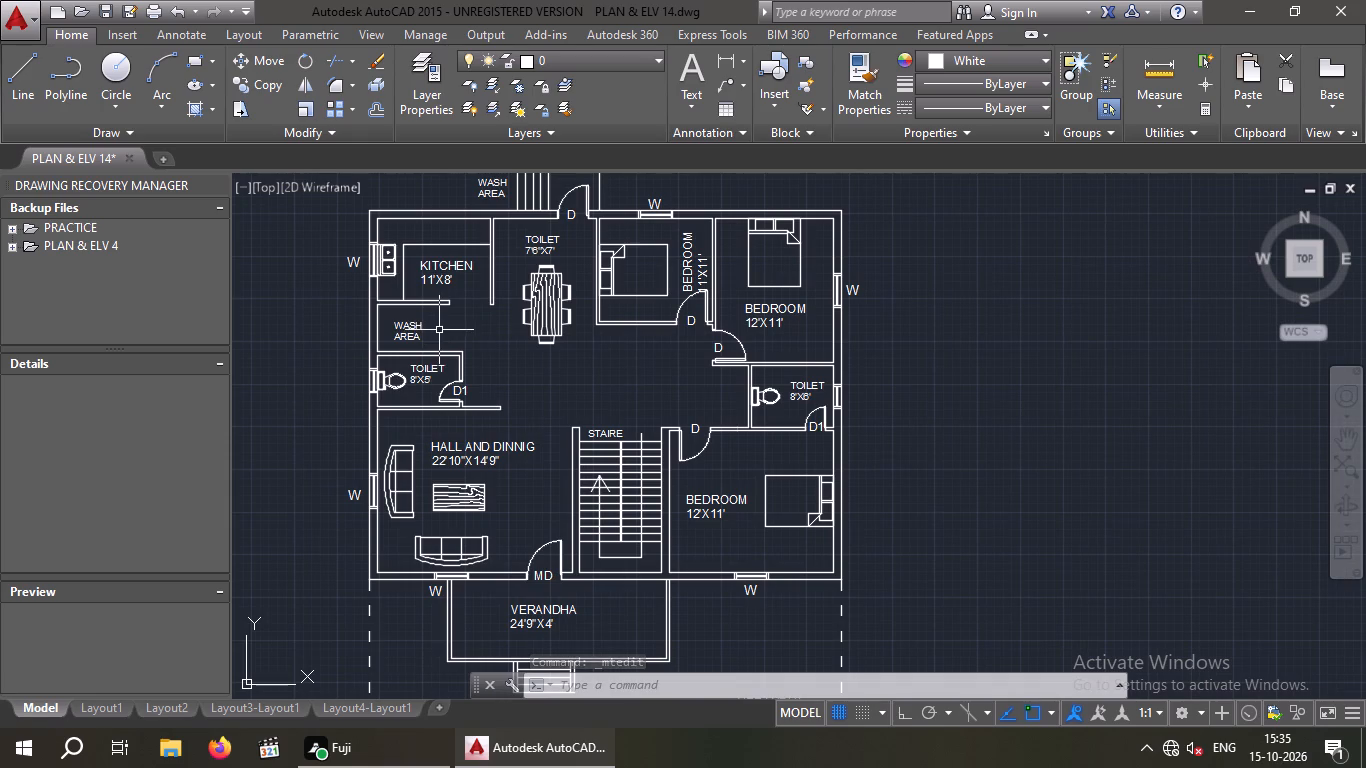
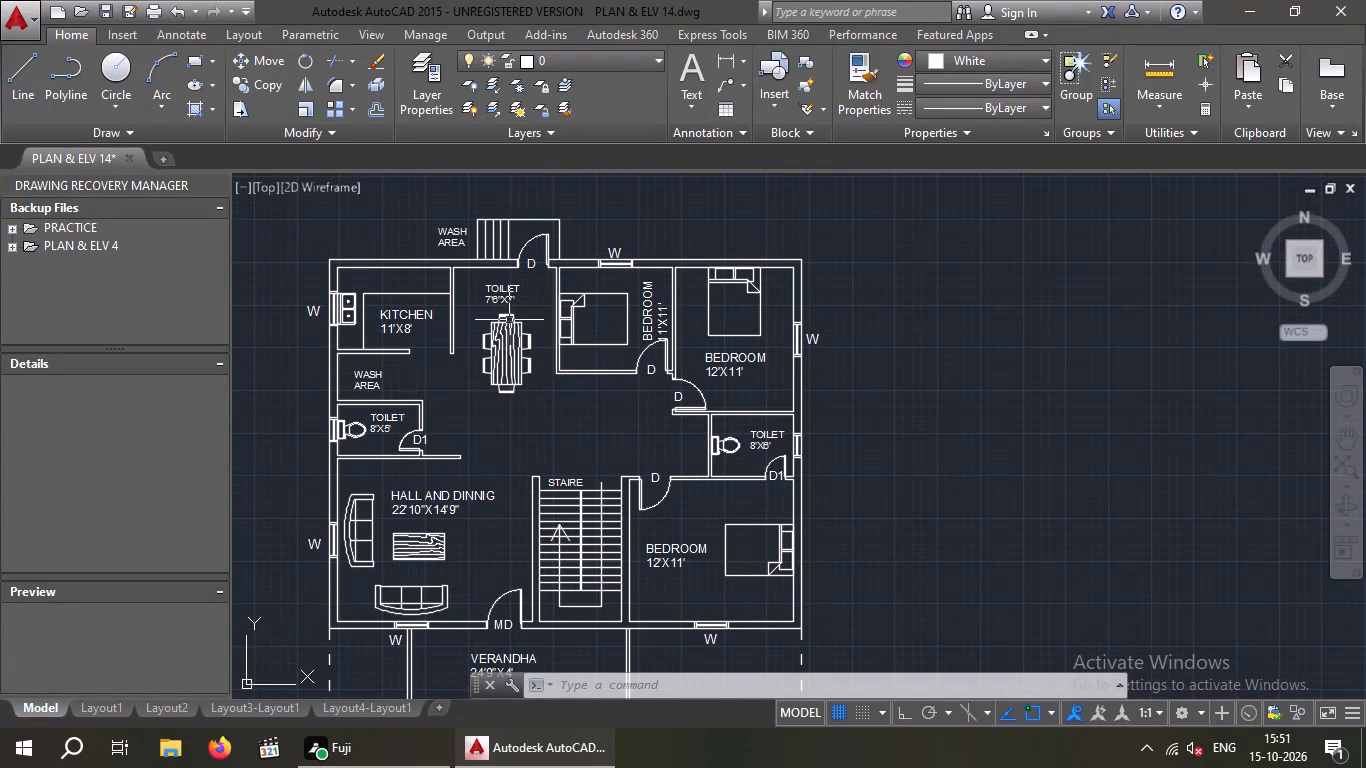
Measure the dining space's width between the kitchen partition and the 11'X11' bedroom wall with a linear dimension, without placing it.
left_click(725, 63)
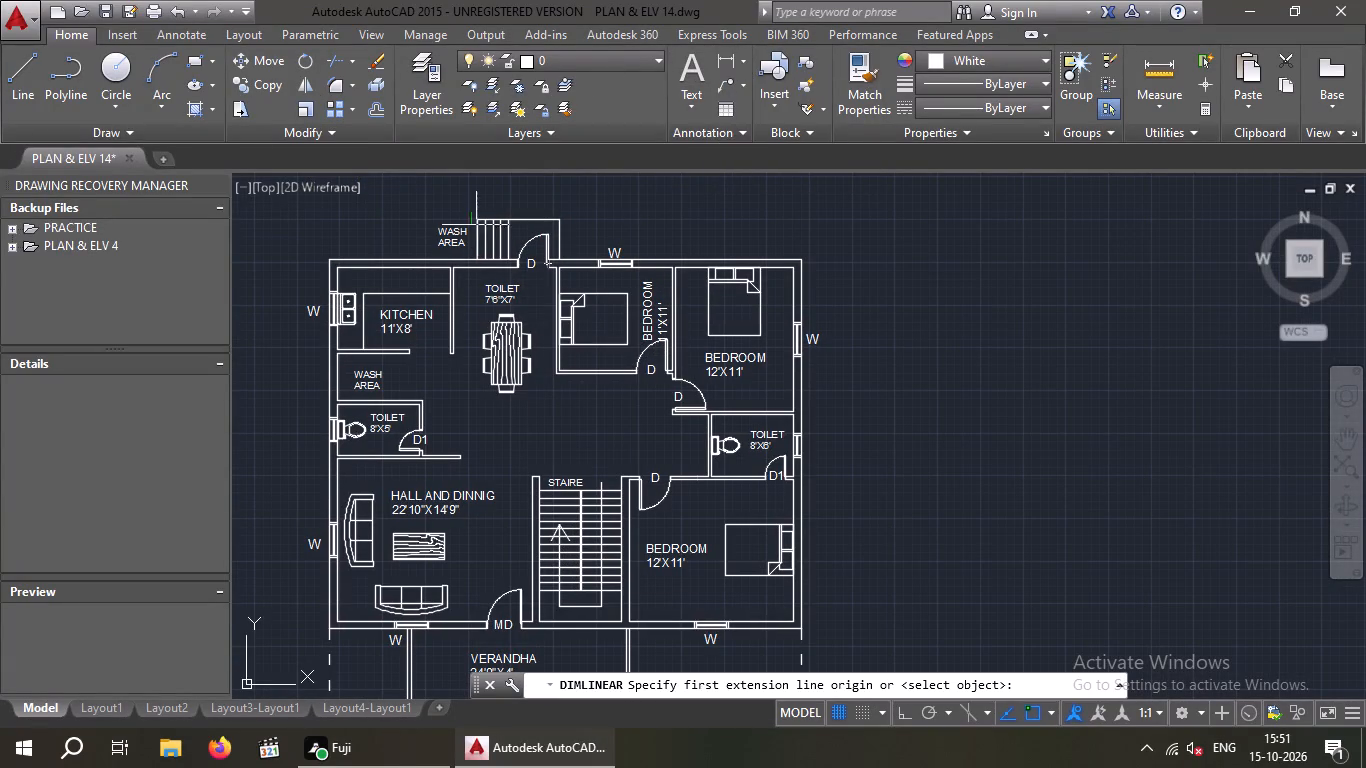
scroll(455, 283, "up", 2)
left_click(450, 248)
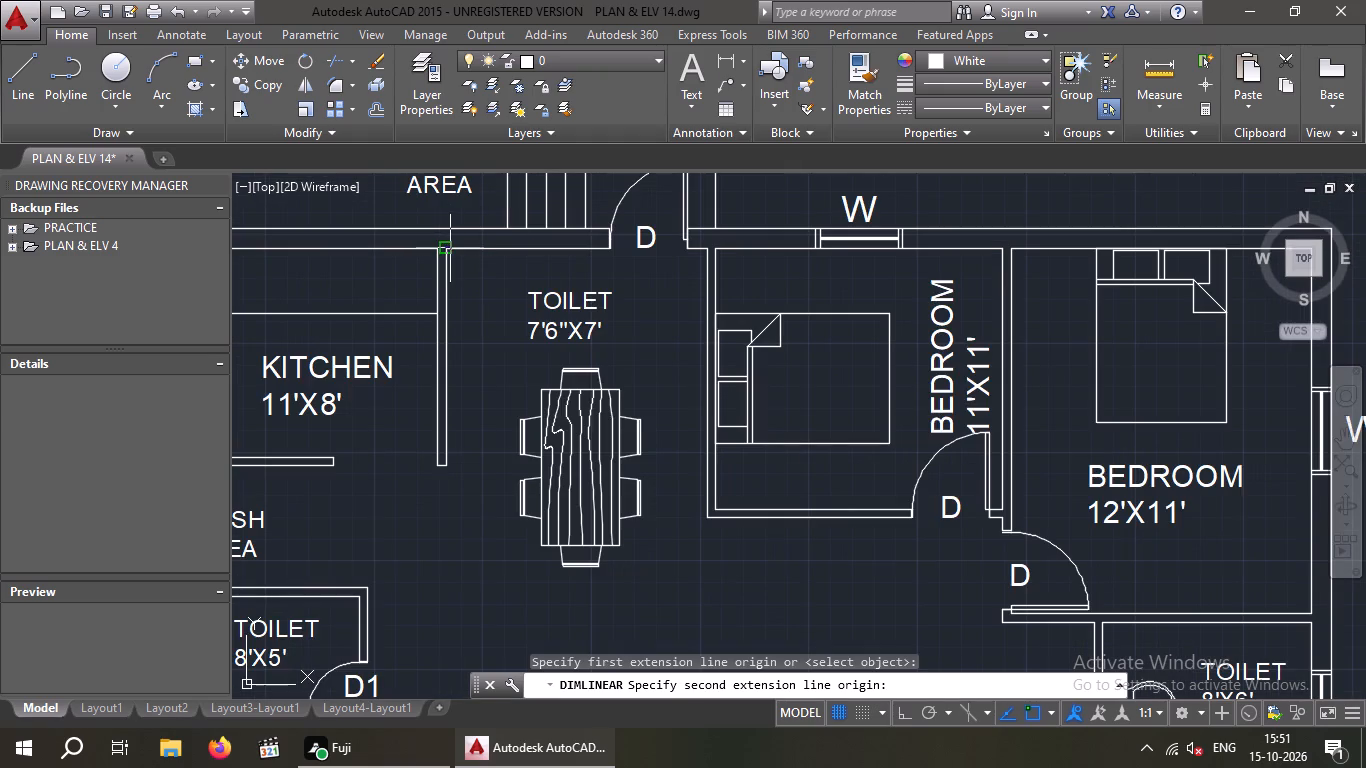
left_click(708, 249)
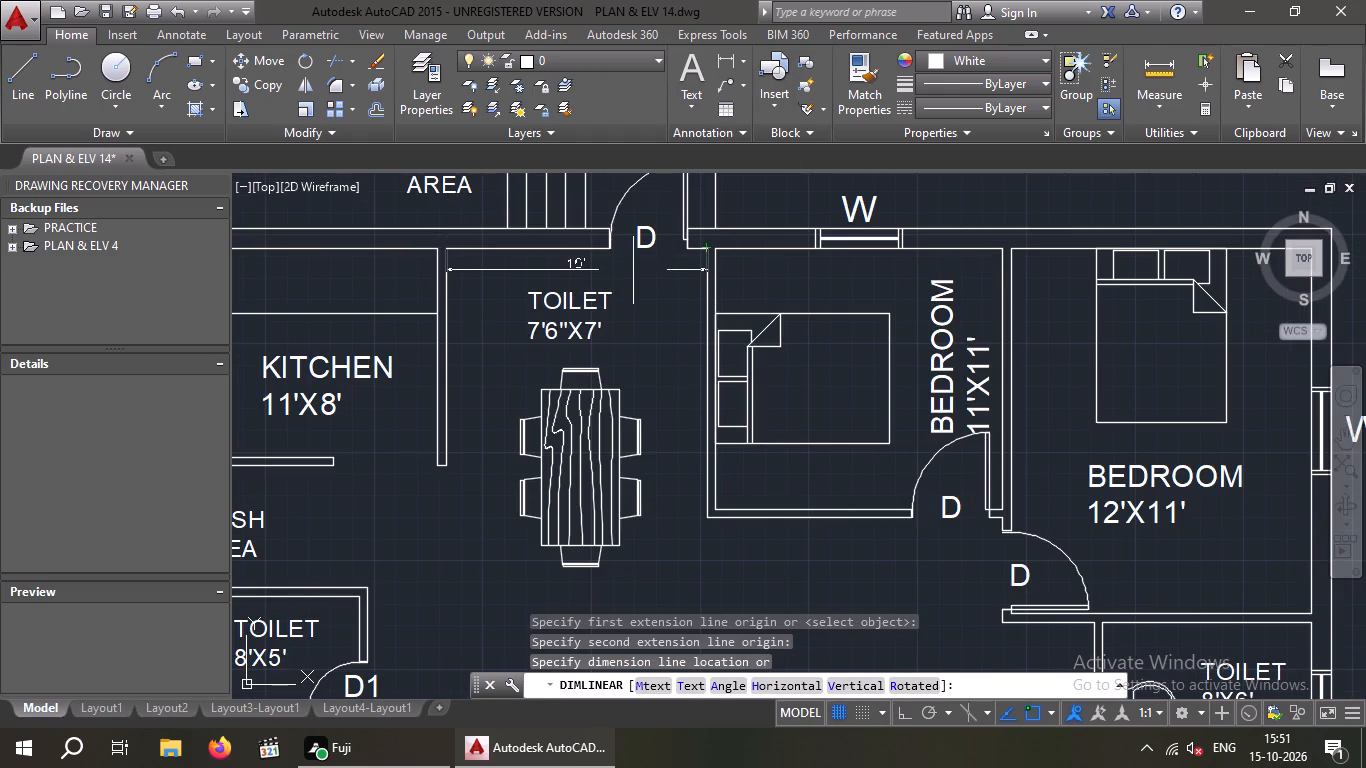
key("space")
Measure the length of the kitchen partition's dining-side face with a linear dimension, without placing it.
key("space")
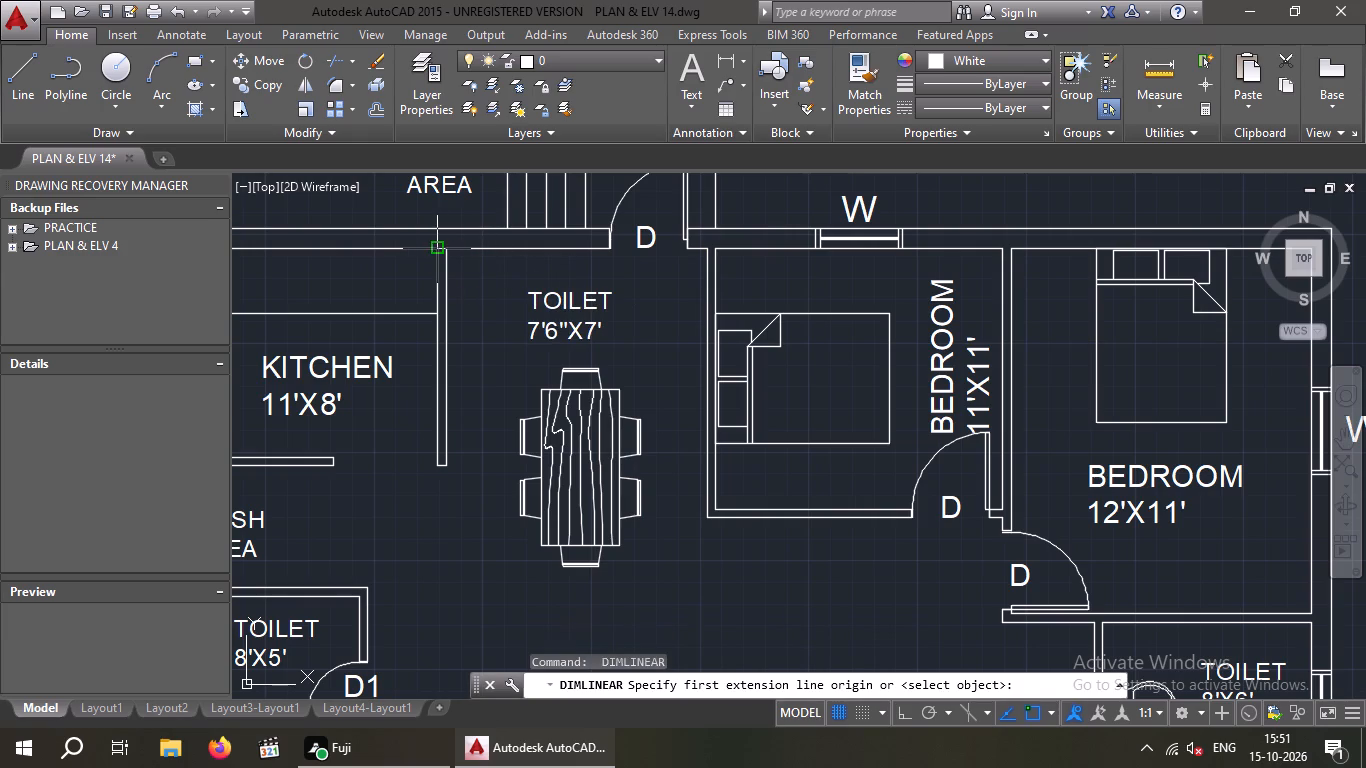
left_click_drag(450, 249, 461, 256)
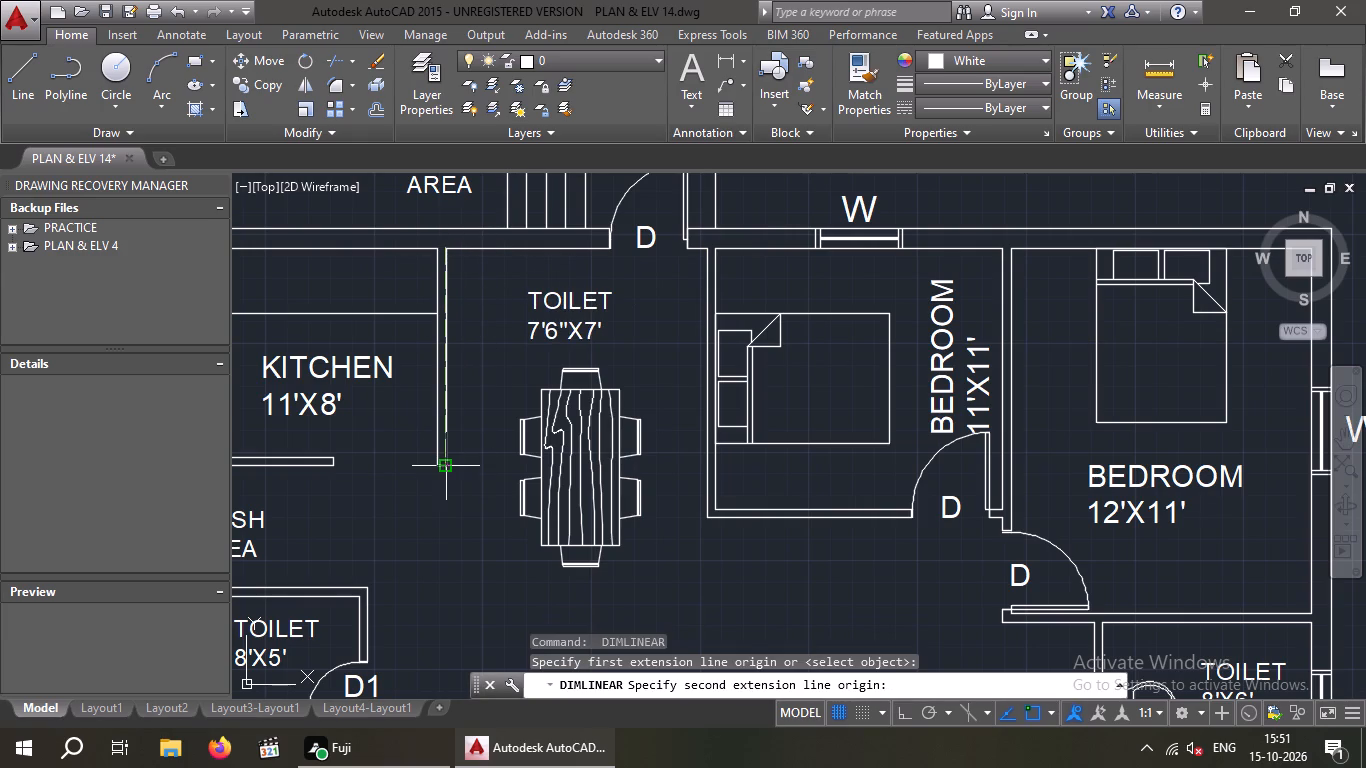
scroll(441, 477, "up", 3)
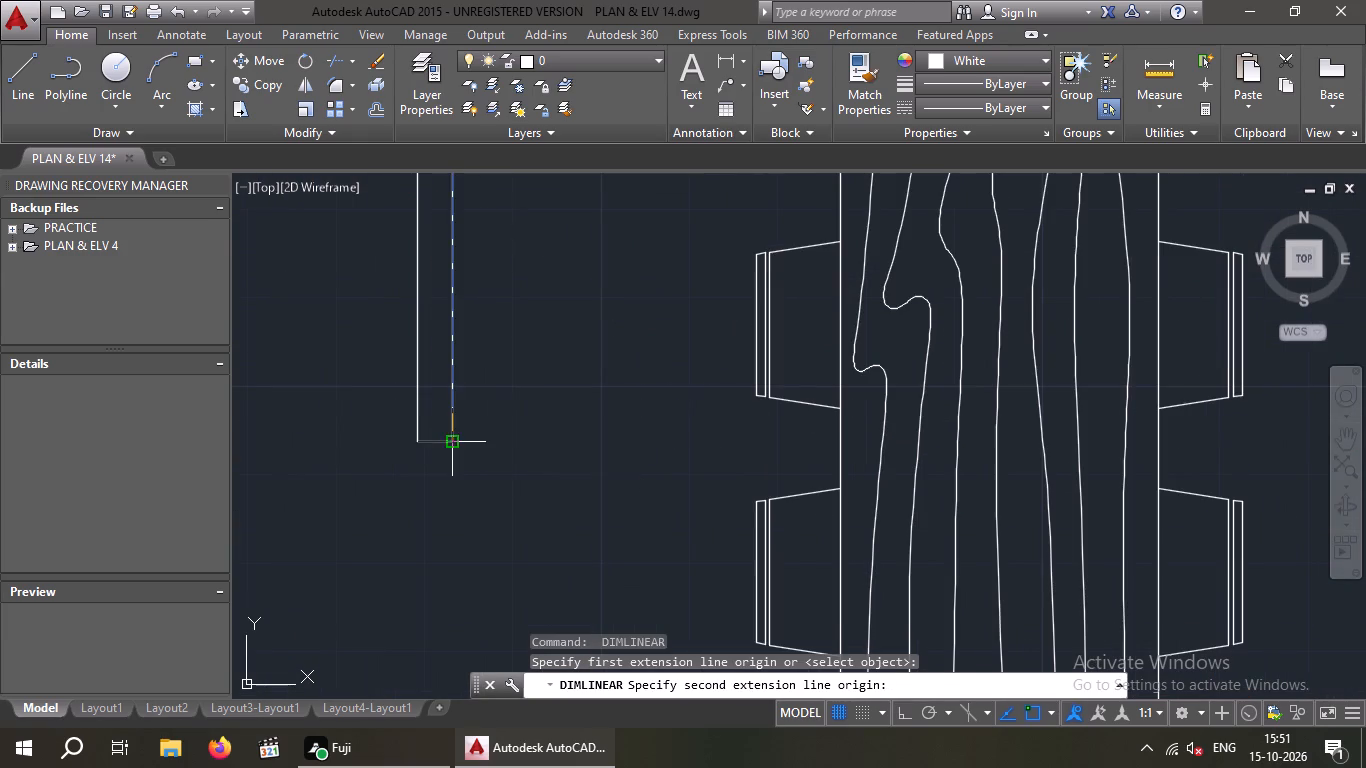
left_click_drag(452, 439, 468, 439)
scroll(520, 438, "down", 3)
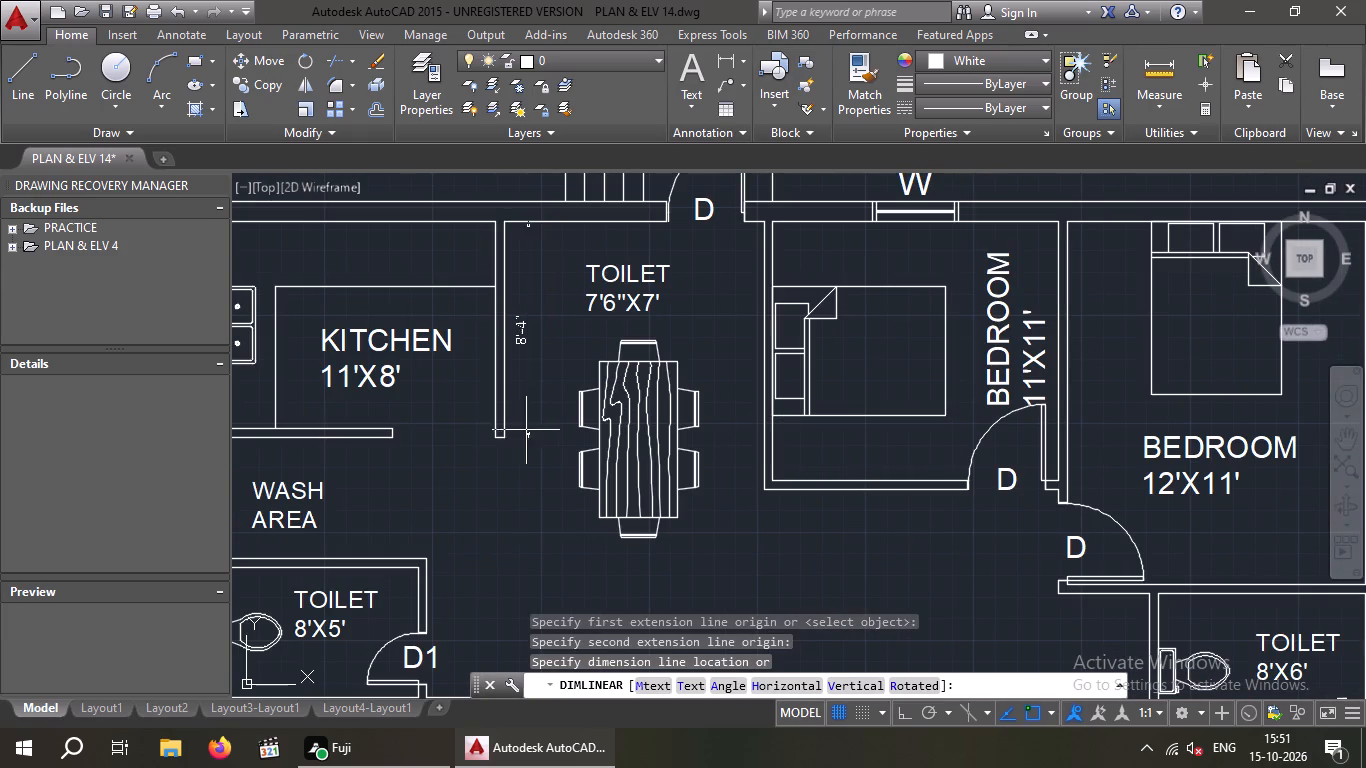
key("space")
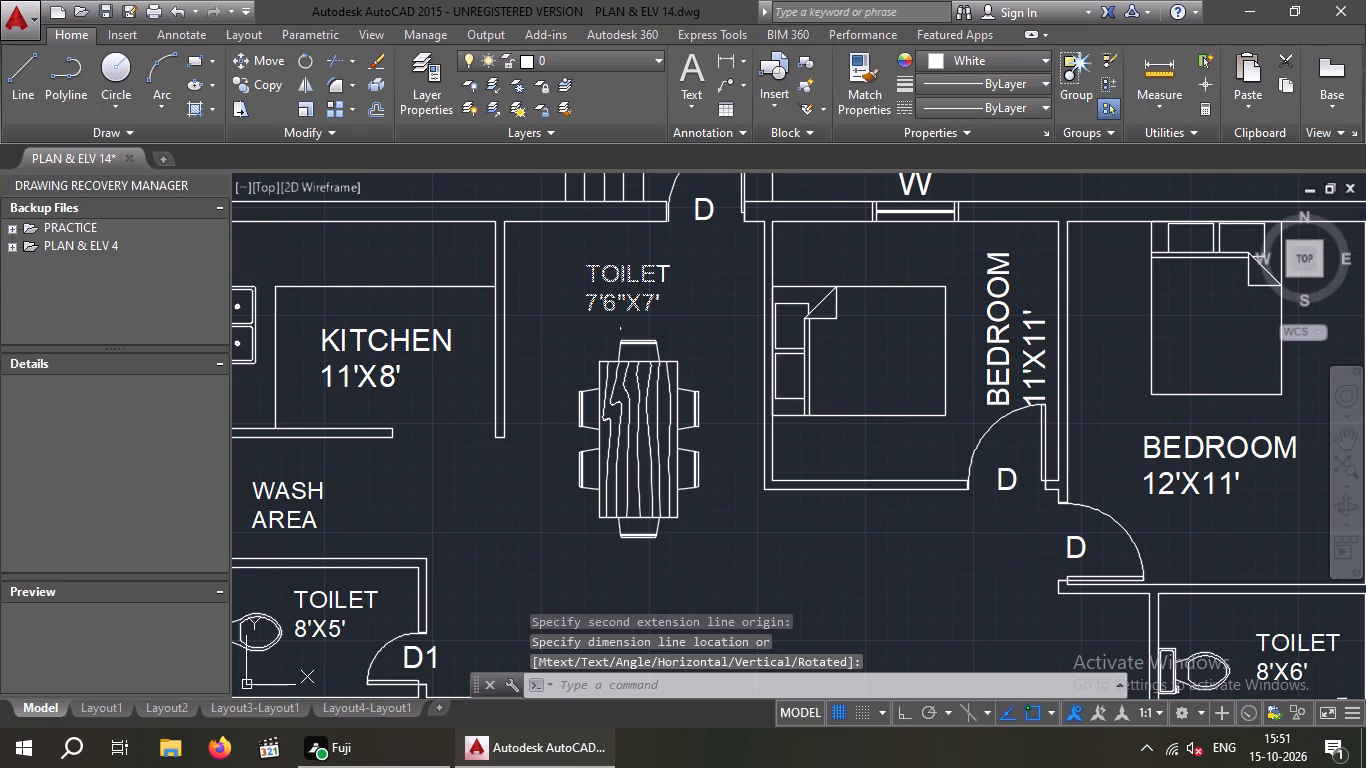
Measure the dining space's width from the kitchen partition to the 11'X11' bedroom wall again, without placing the dimension.
key("space")
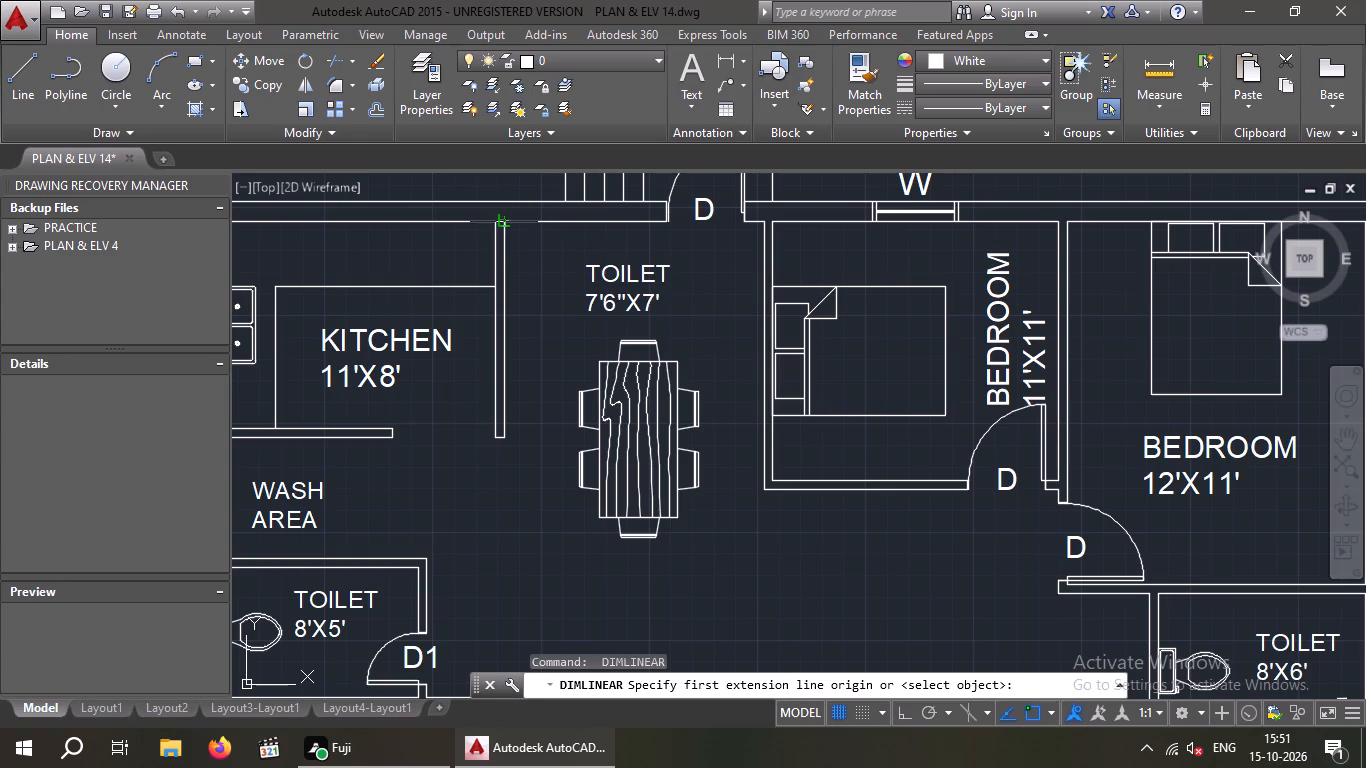
left_click_drag(509, 220, 531, 223)
left_click(763, 220)
key("space")
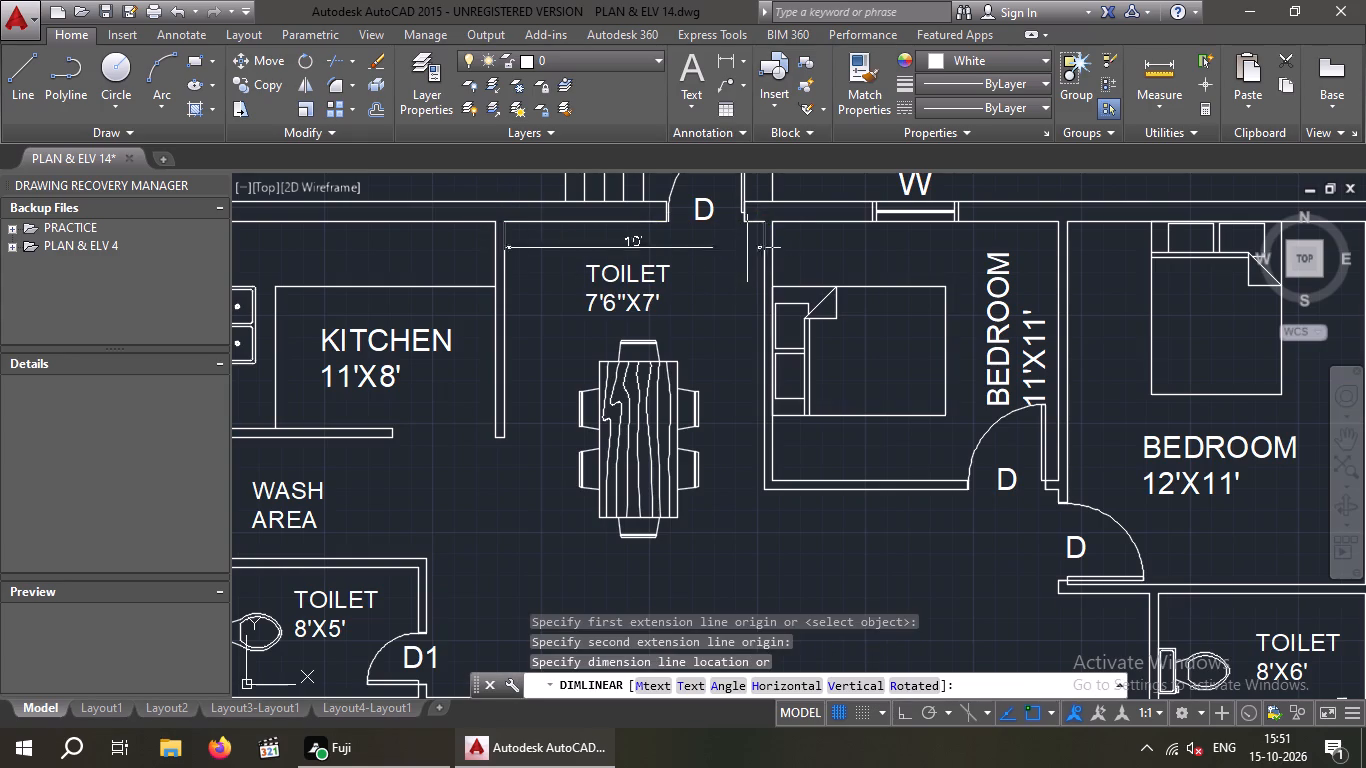
Measure the dining space's depth along the 11'X11' bedroom's side wall with a linear dimension, without placing it.
key("space")
left_click(767, 218)
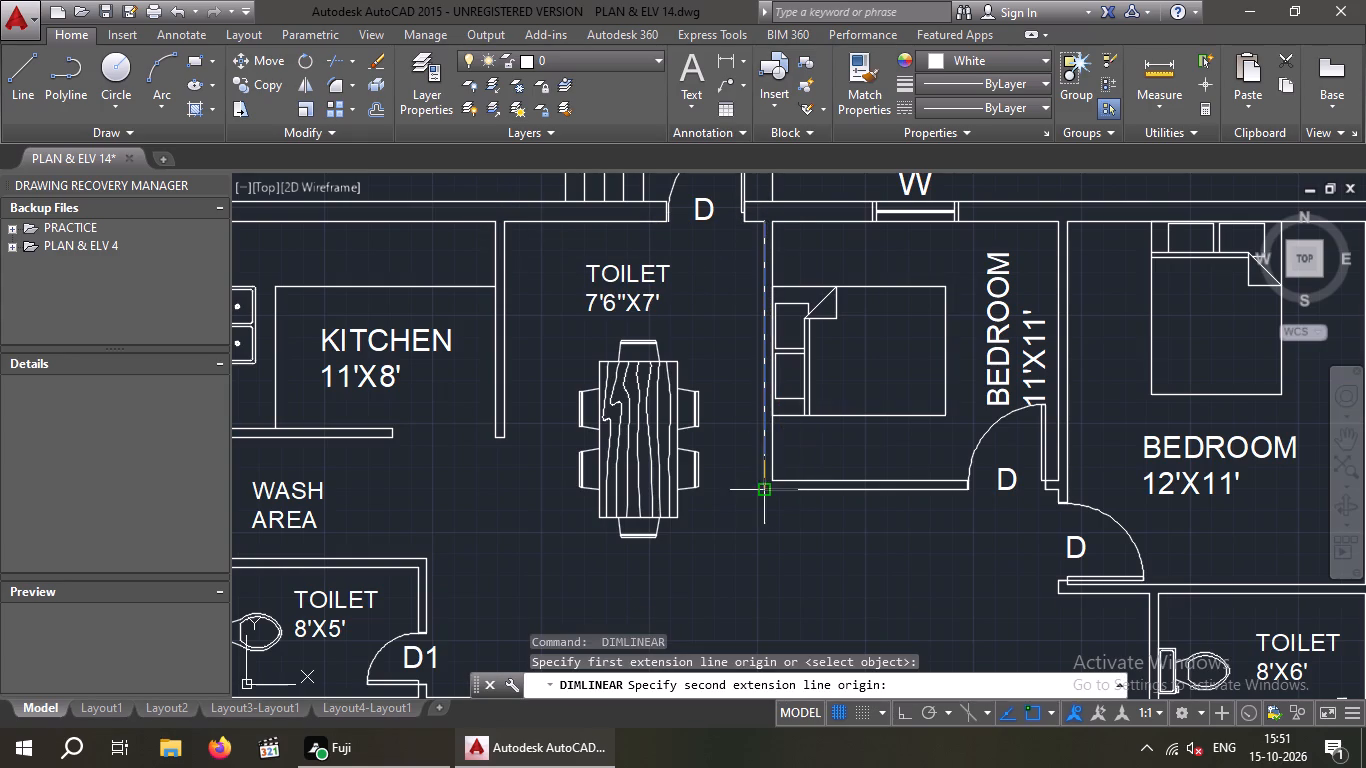
left_click_drag(759, 494, 746, 494)
scroll(737, 487, "up", 1)
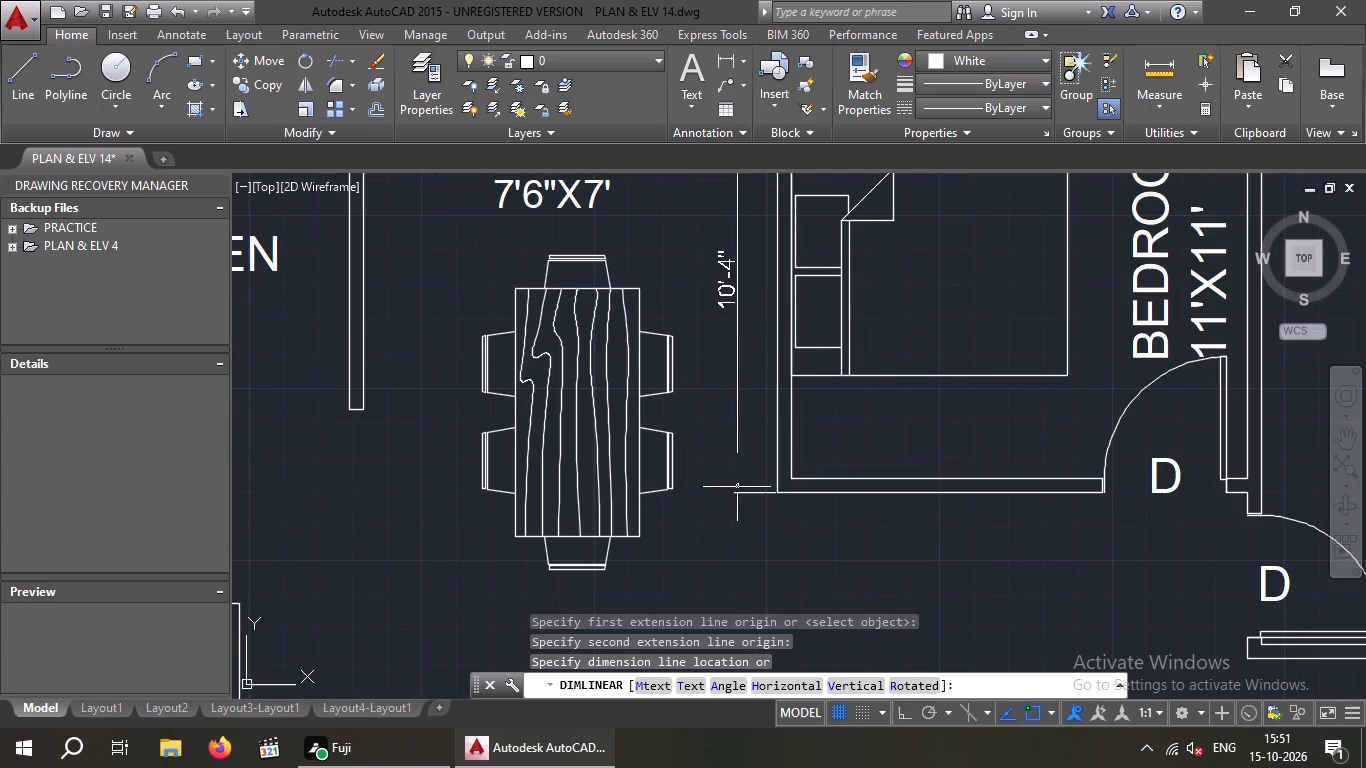
key("space")
Set the size line of the TOILET label above the dining table to 10'X10'.
scroll(735, 480, "down", 1)
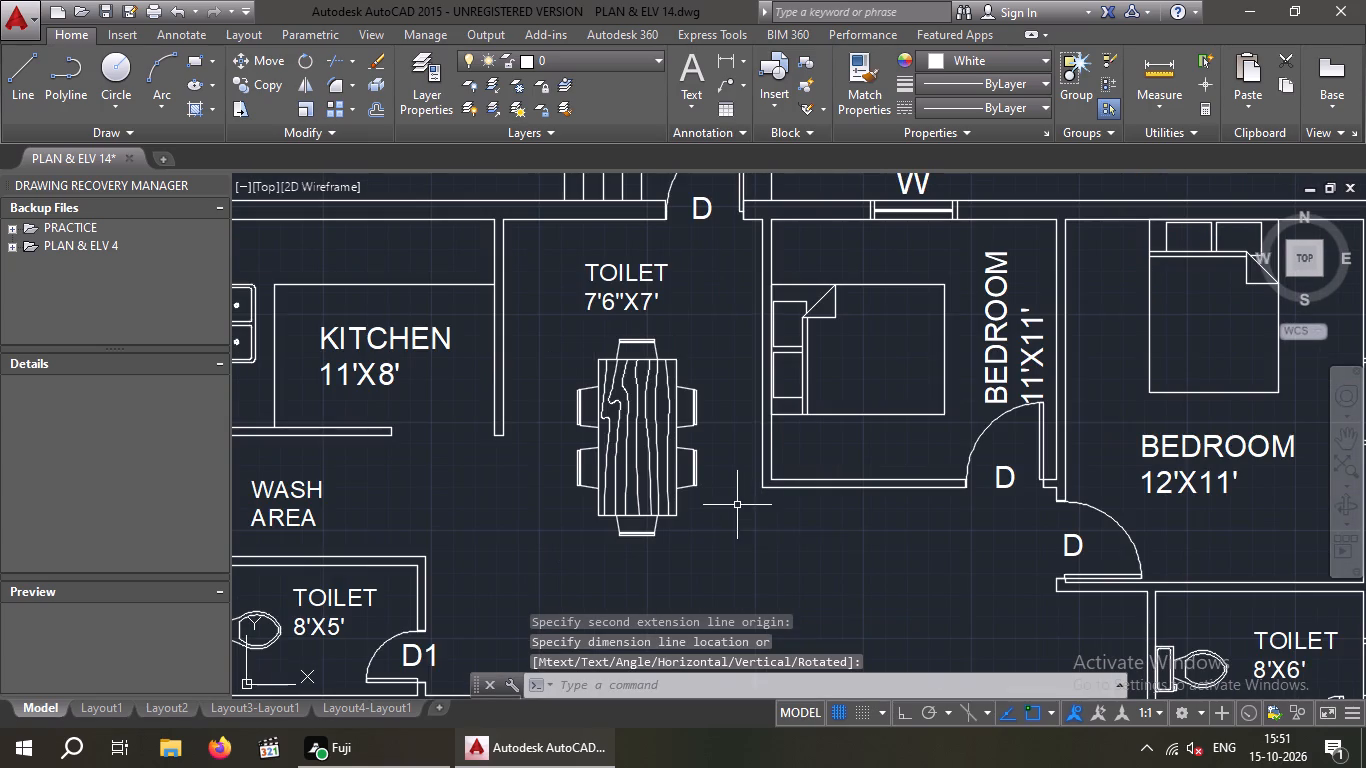
double_click(625, 299)
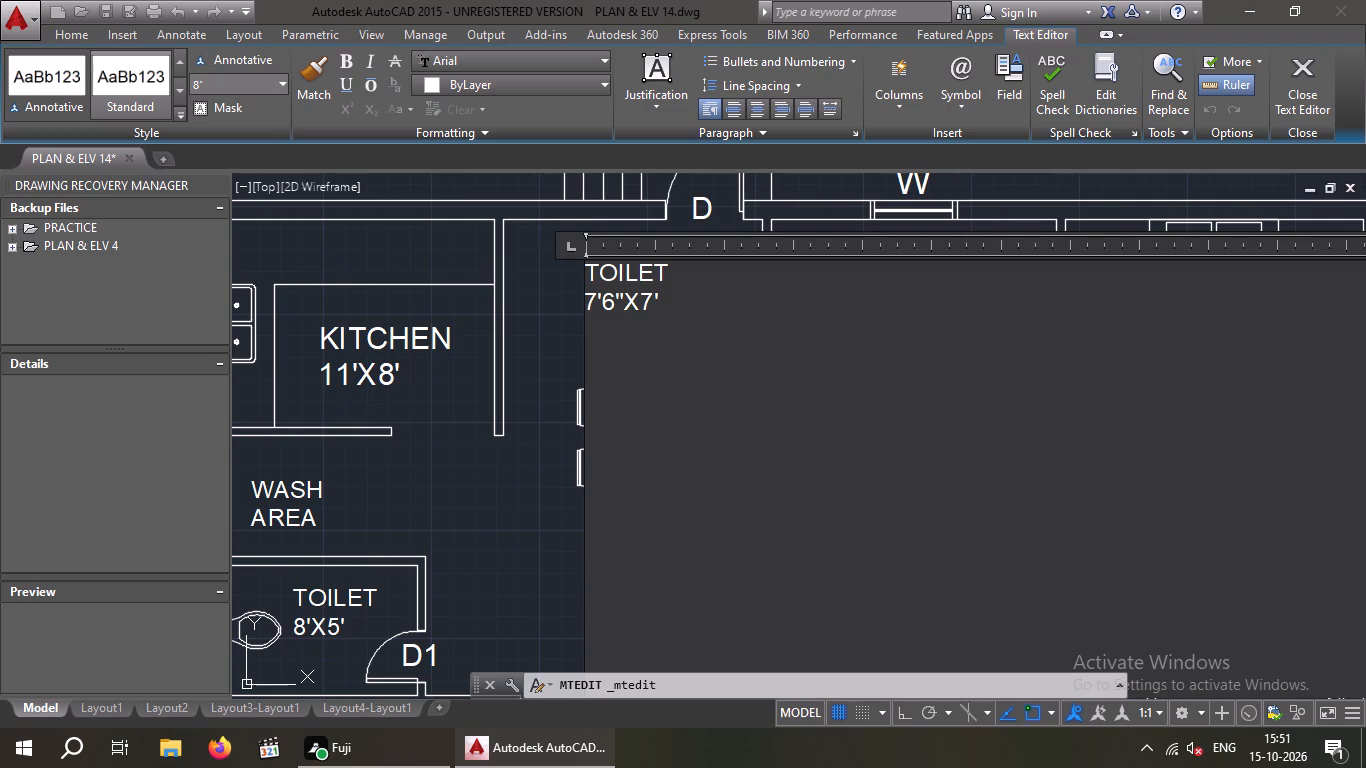
key("Left")
key("Right")
key("BackSpace")
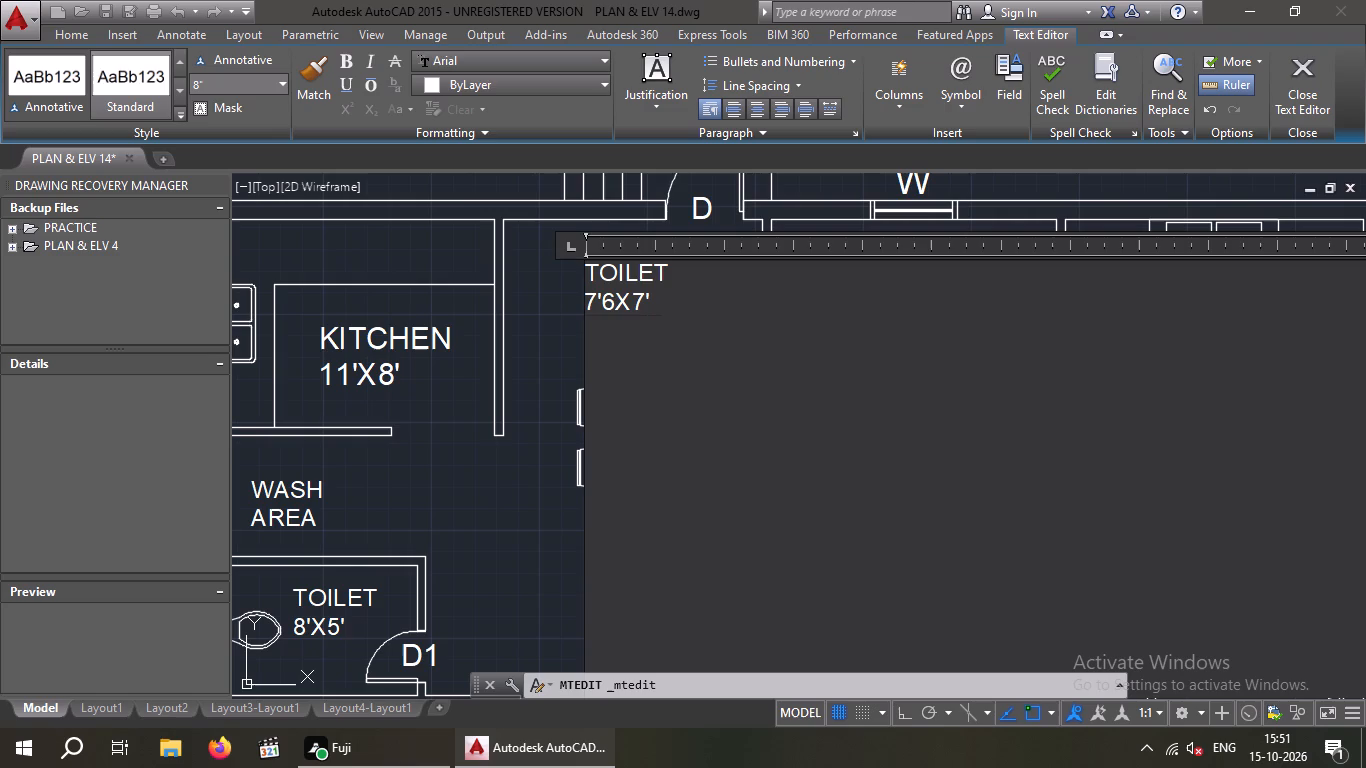
key("BackSpace")
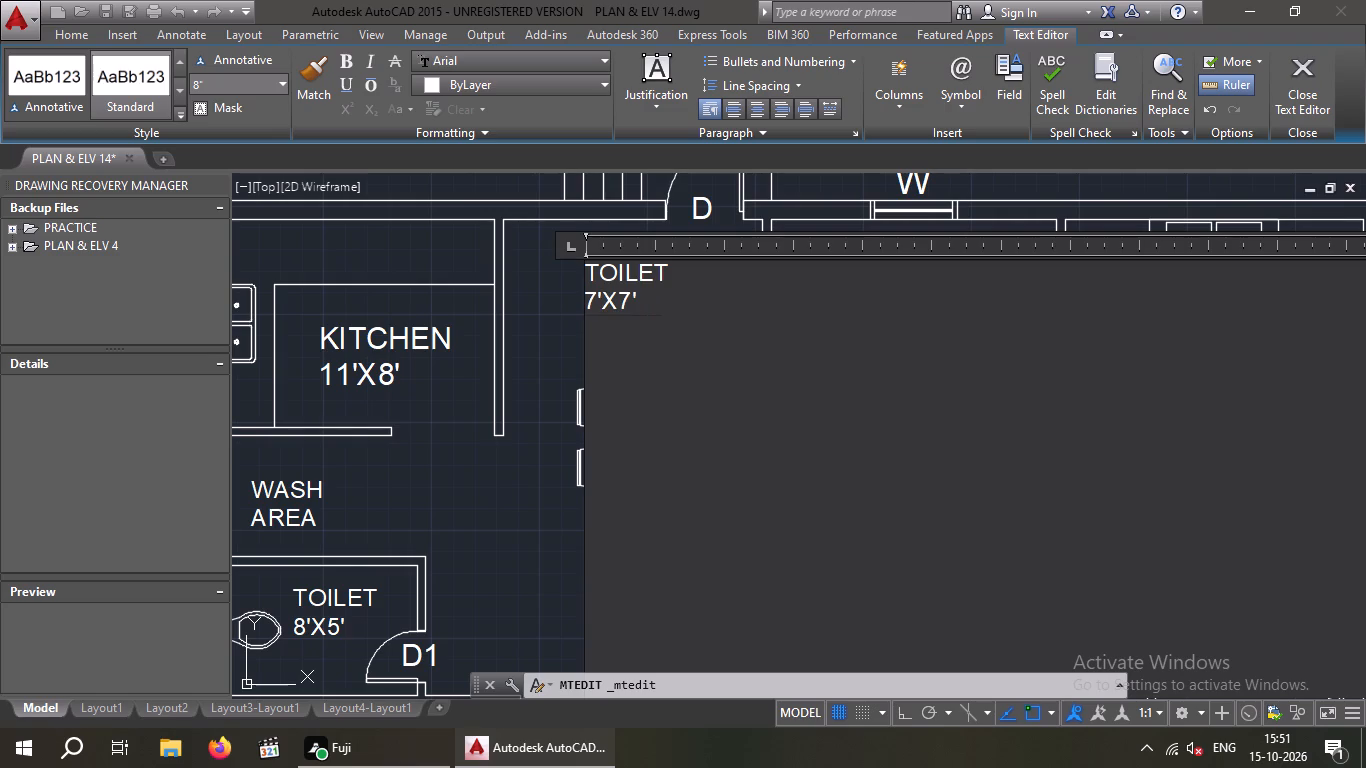
key("Left")
key("BackSpace")
type("10")
key("Right")
key("Right")
key("Right")
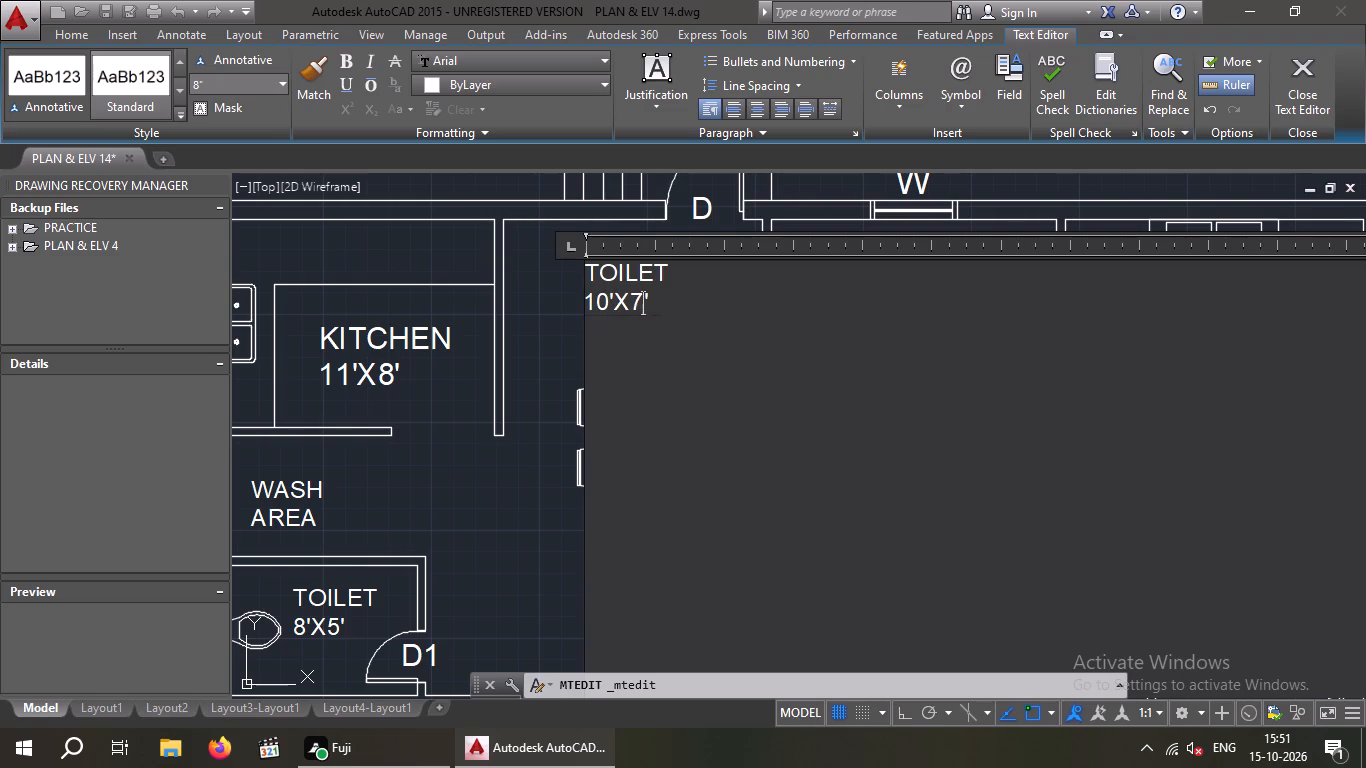
key("BackSpace")
type("10")
Replace the room name TOILET with DINNING in the label above the dining table.
left_click(673, 265)
key("BackSpace")
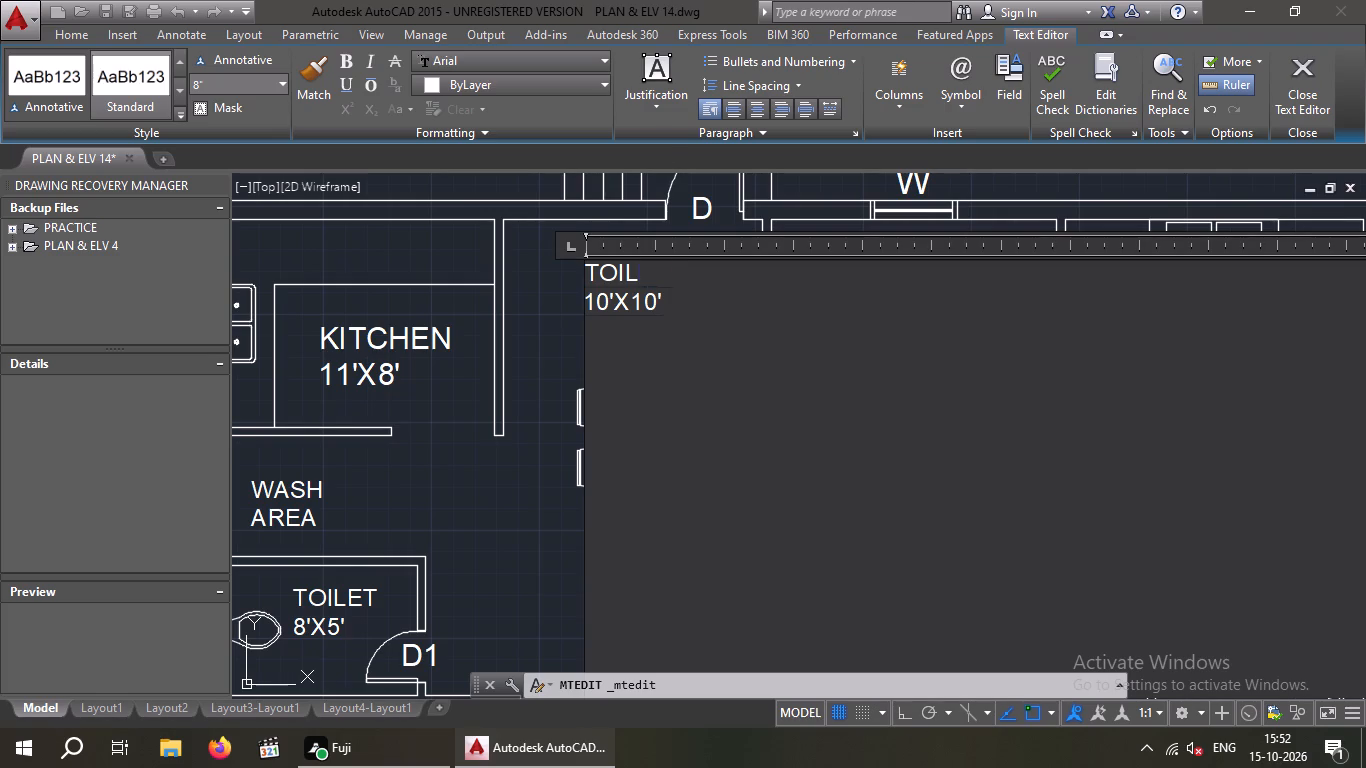
key("BackSpace")
key("BackSpace")
key("BackSpace")
key("BackSpace")
key("BackSpace")
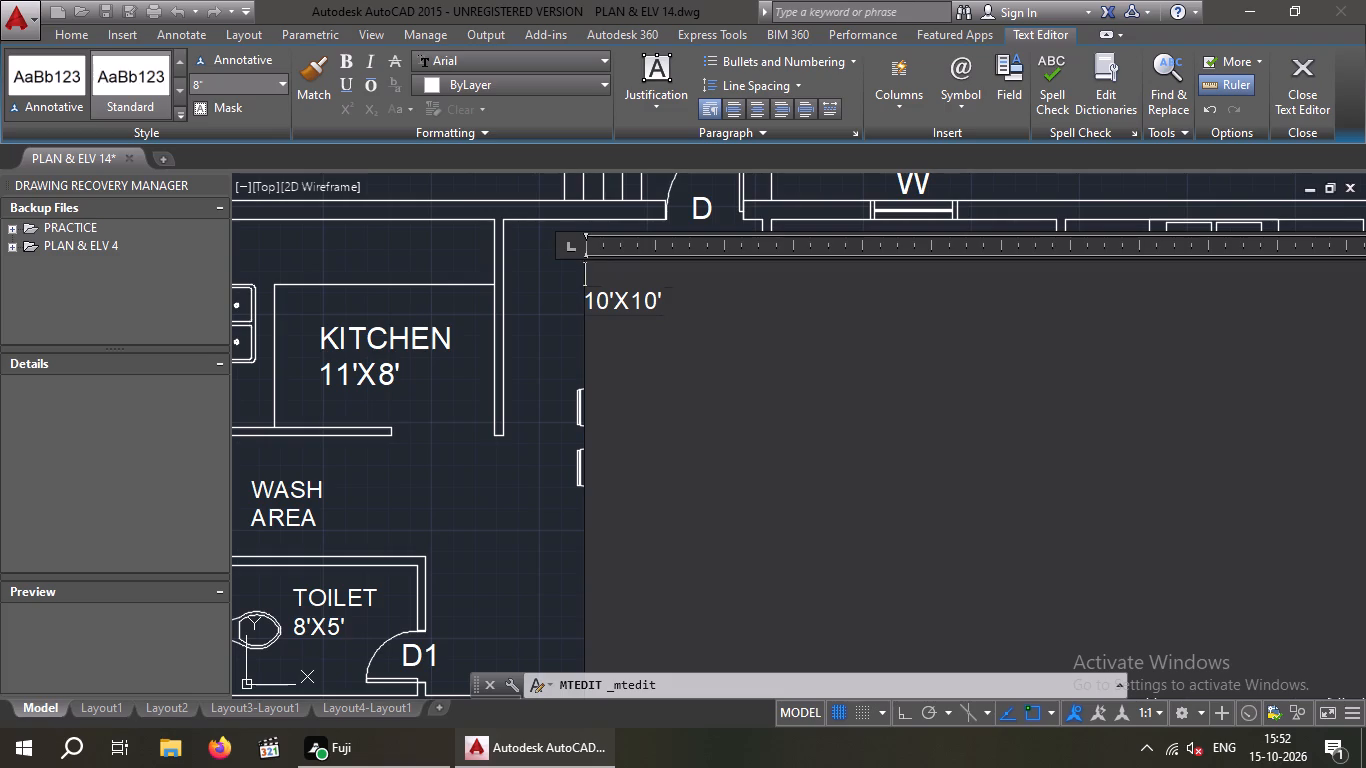
type("DINNI")
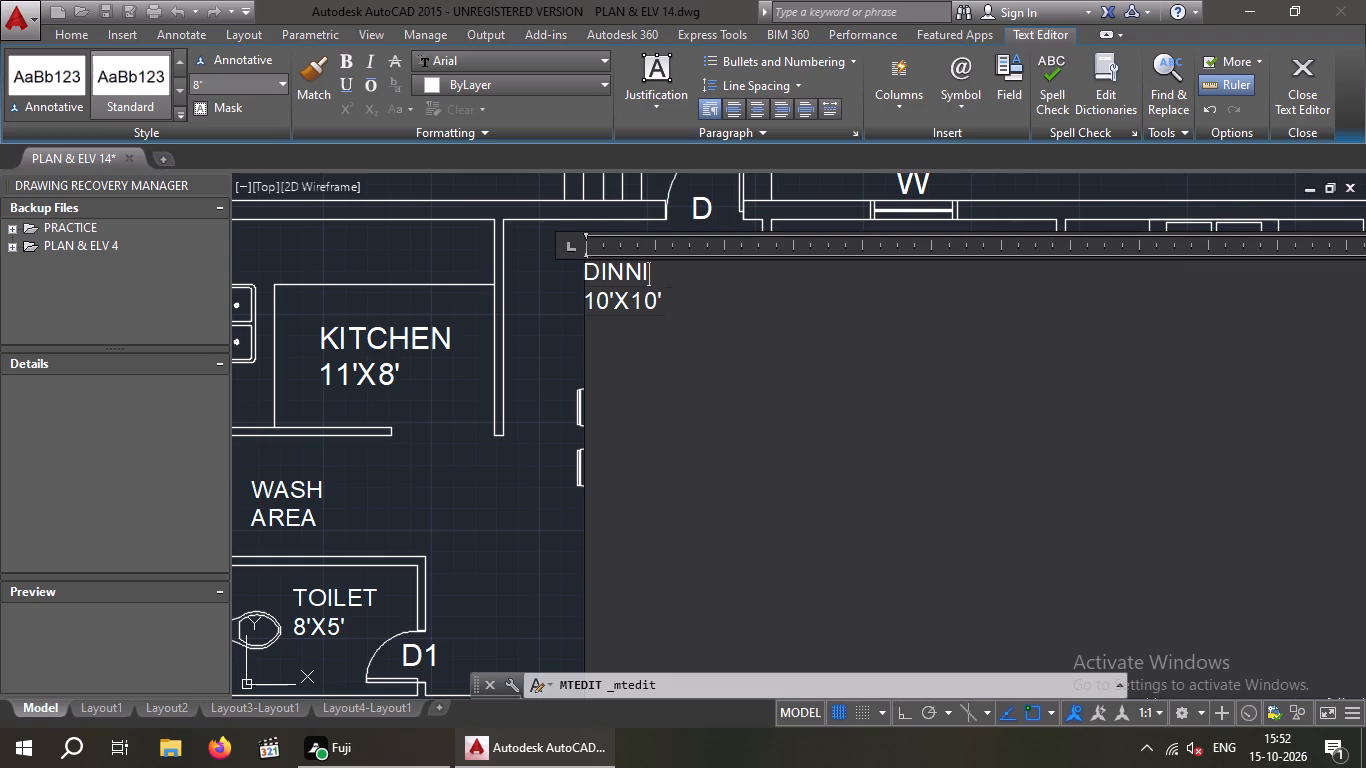
key("n")
key("g")
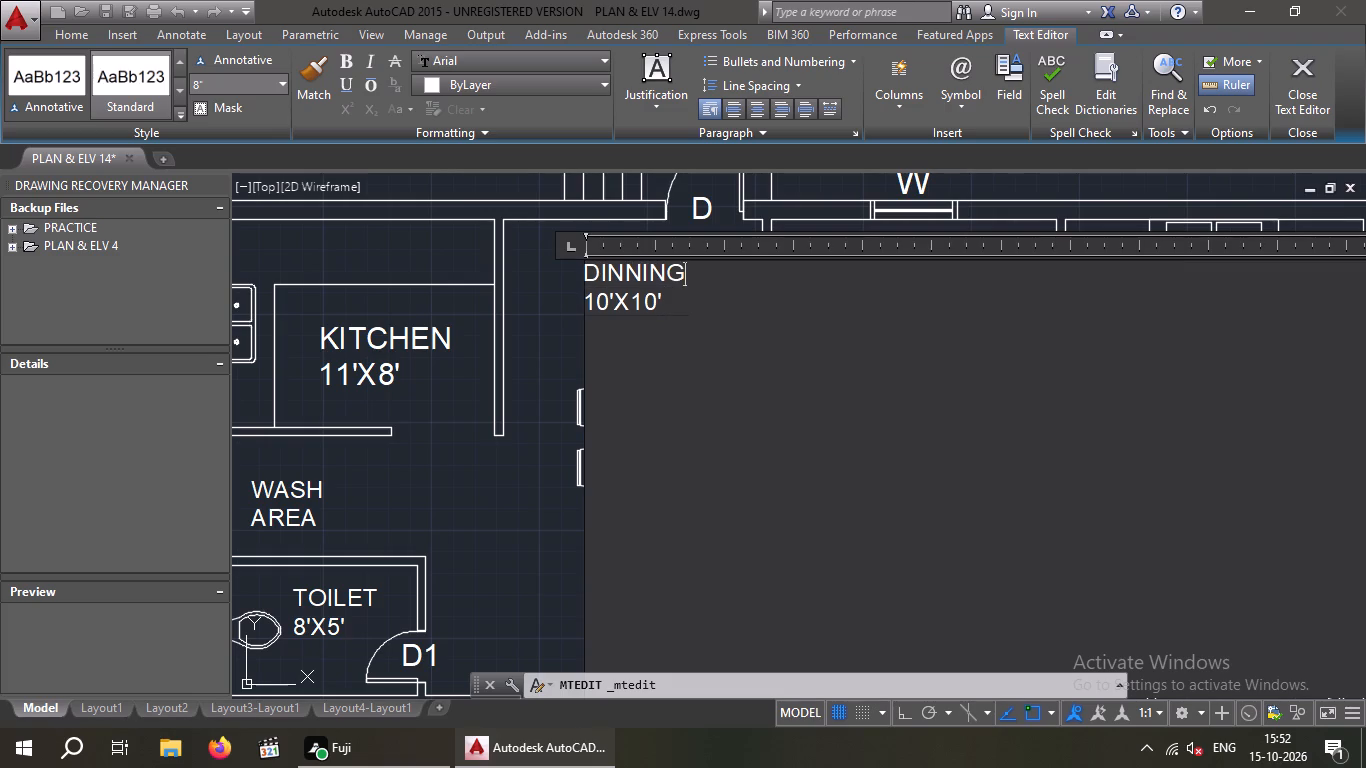
left_click(561, 337)
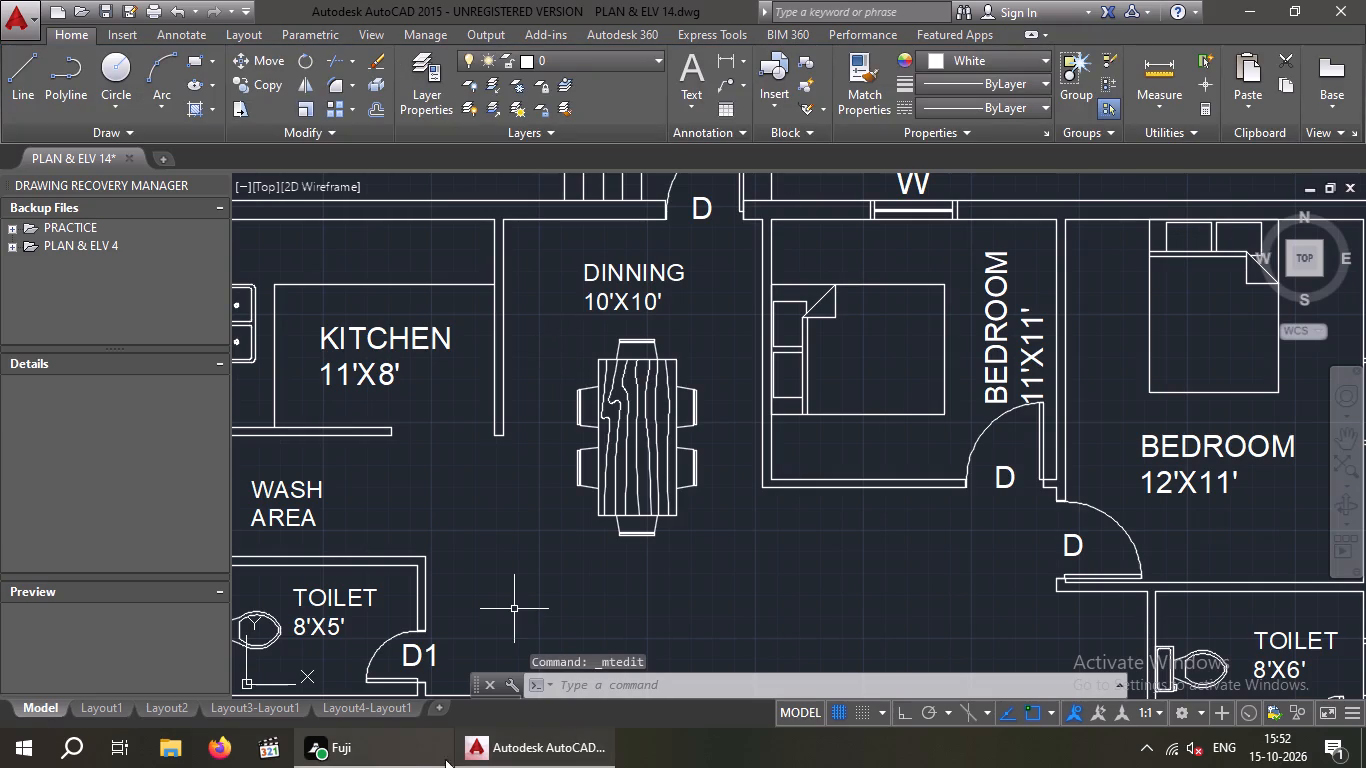
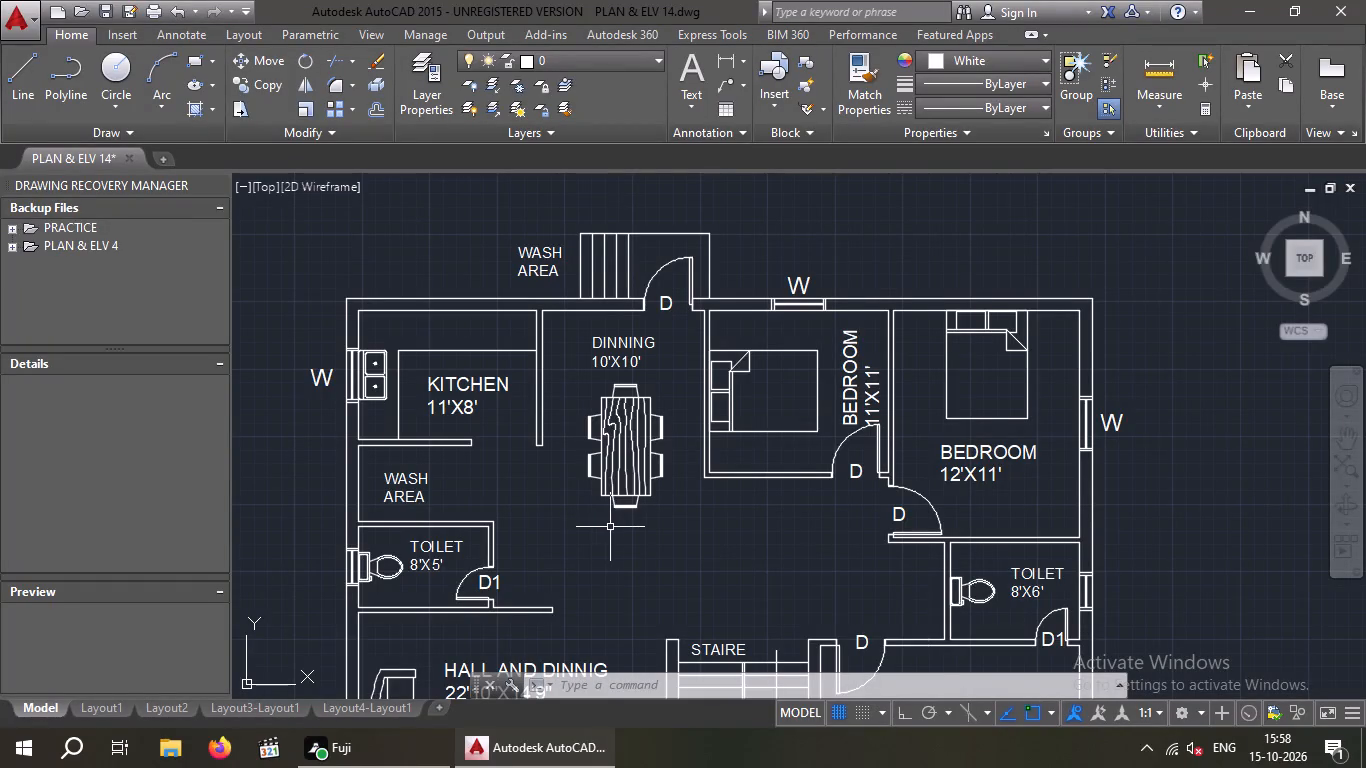
Look over the whole floor plan from the dining space down to the verandha for remaining room labels to correct.
middle_click_drag(611, 518, 618, 446)
scroll(611, 467, "down", 1)
middle_click_drag(606, 465, 579, 521)
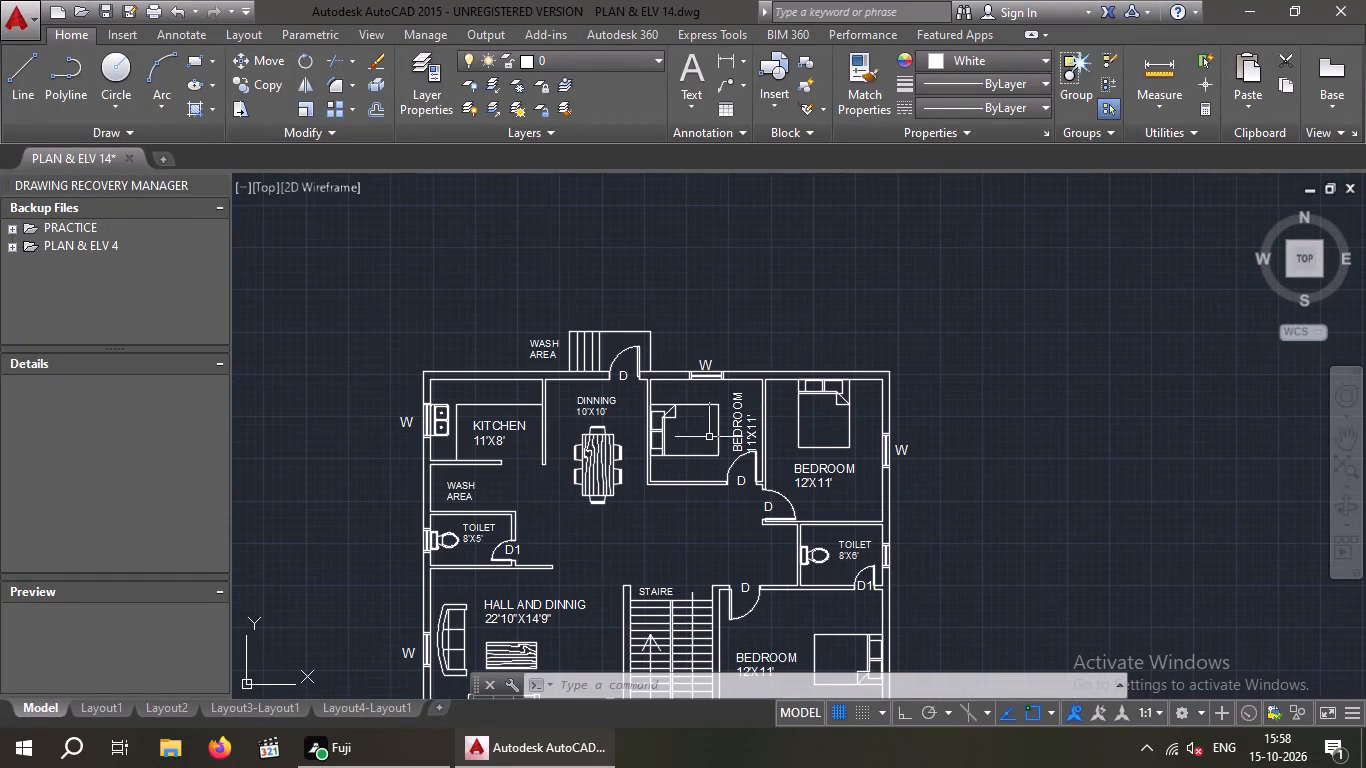
middle_click_drag(559, 531, 574, 469)
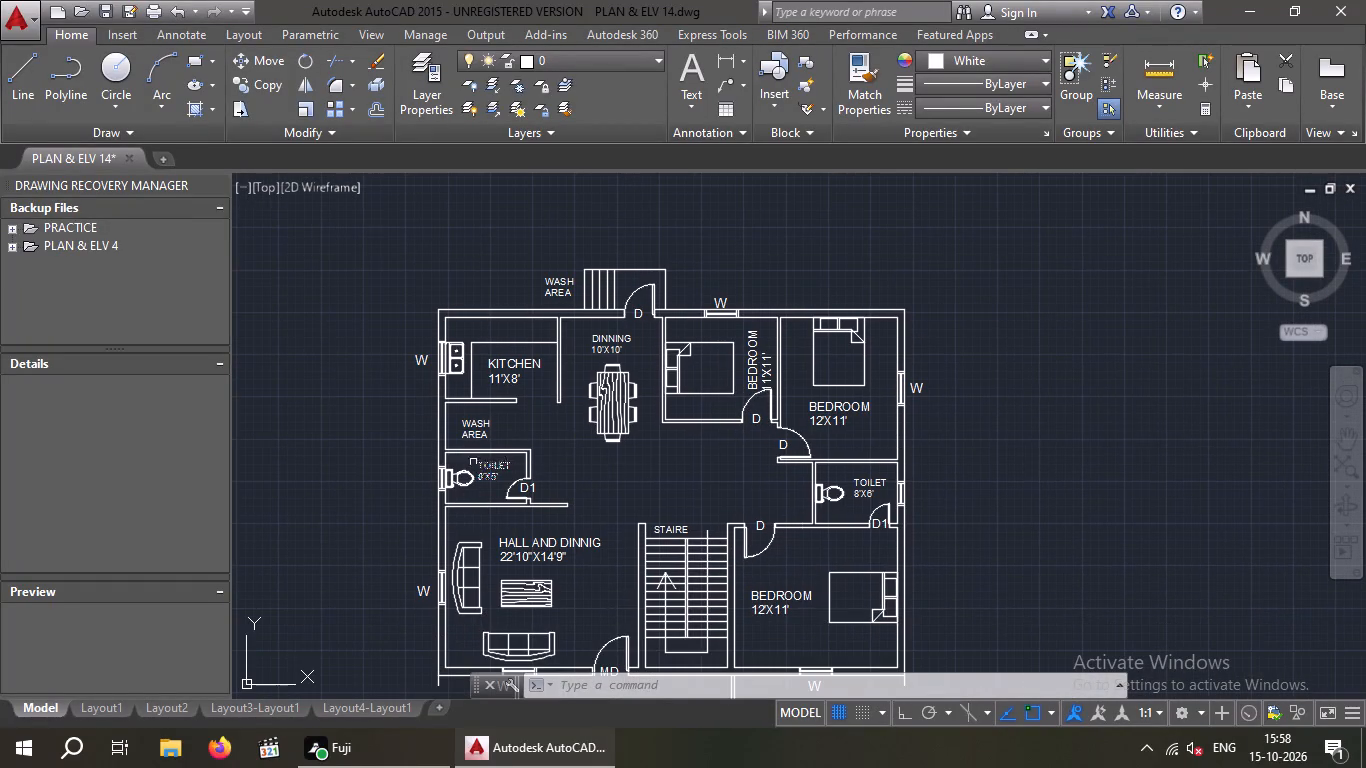
middle_click_drag(584, 472, 546, 419)
middle_click_drag(570, 474, 521, 425)
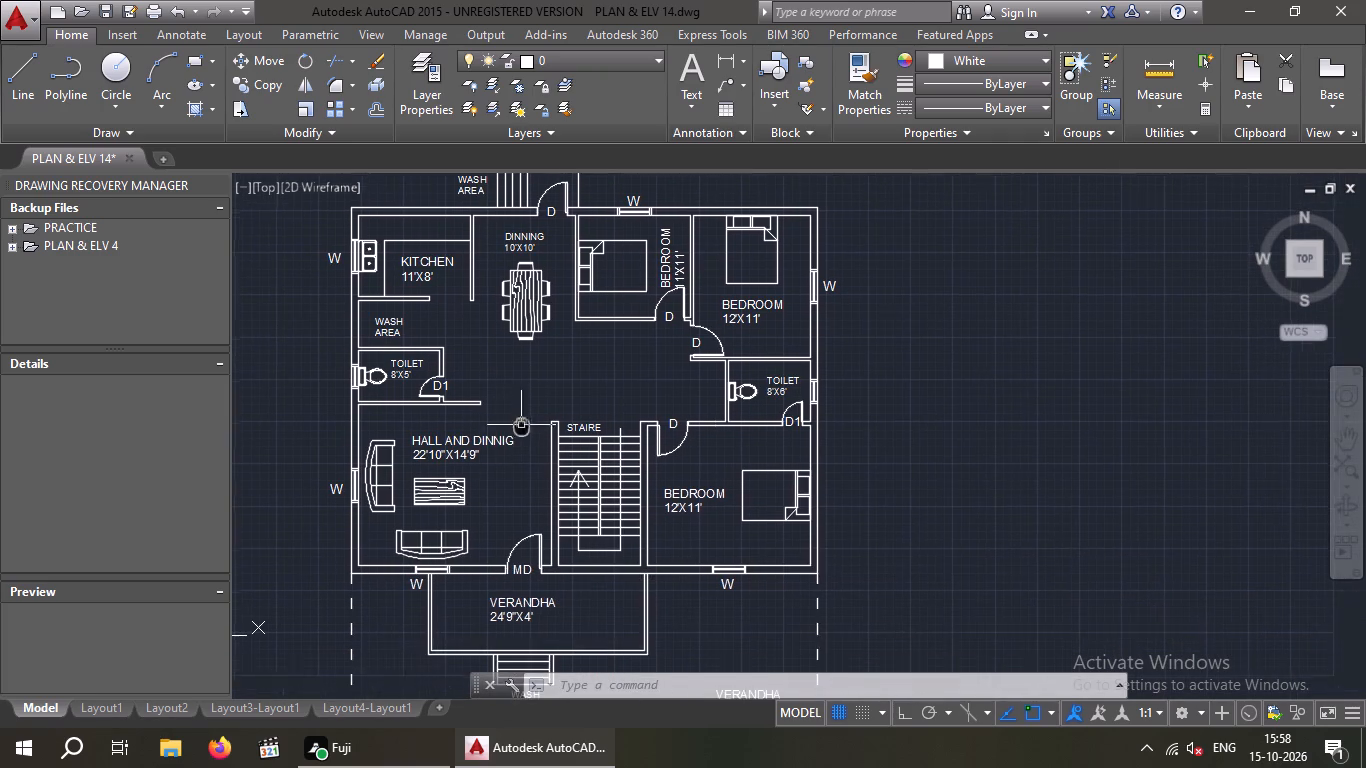
middle_click_drag(608, 551, 581, 425)
middle_click_drag(572, 527, 562, 540)
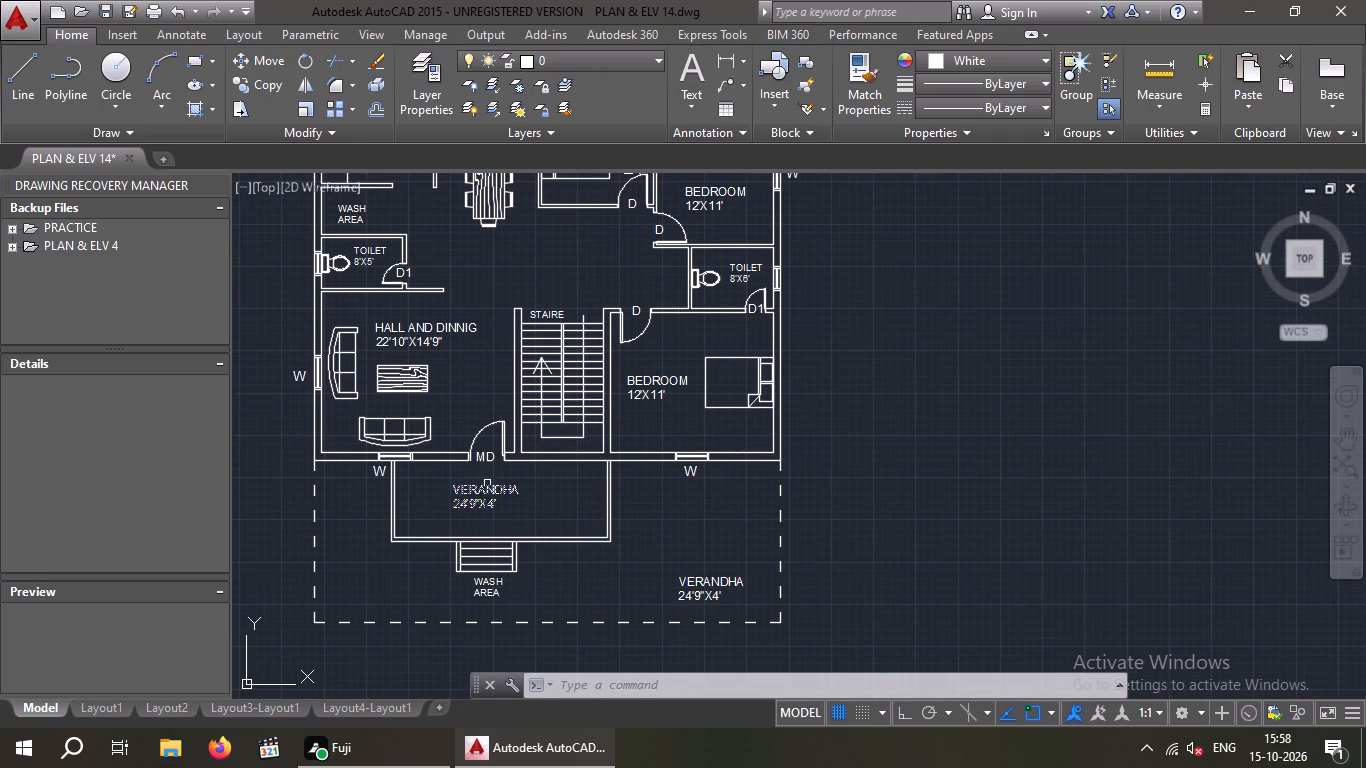
middle_click_drag(484, 488, 465, 584)
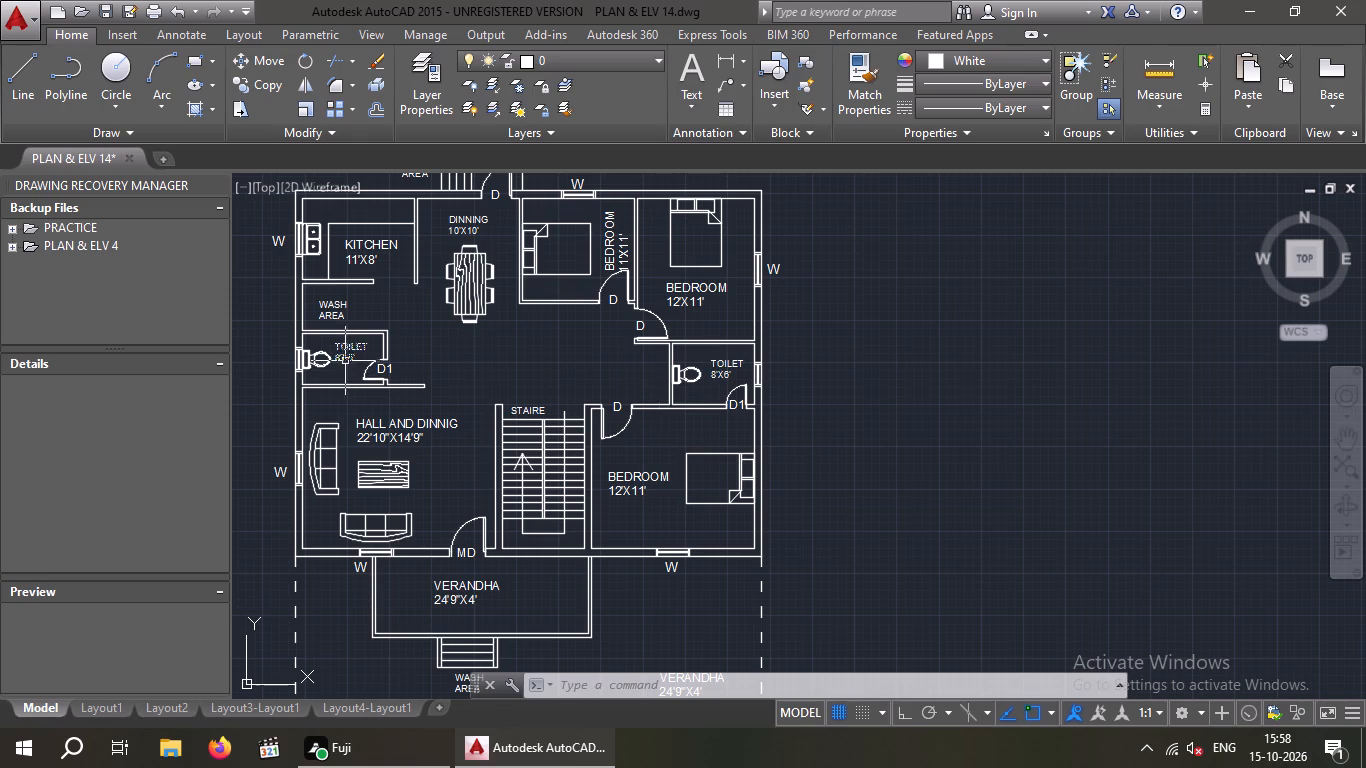
Replace the text of the WASH AREA label between the kitchen and the 8'X5' toilet with UTILITY AREA on two lines.
double_click(333, 310)
scroll(353, 320, "up", 2)
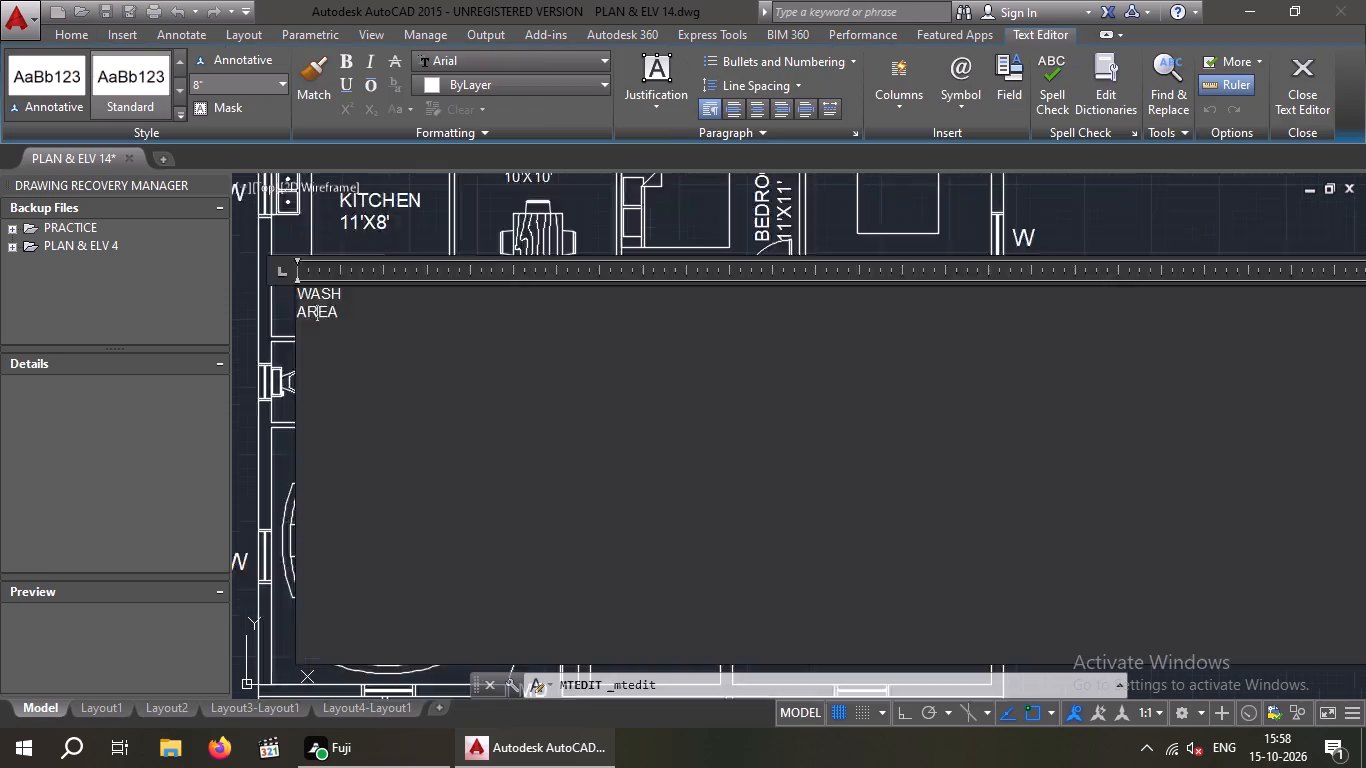
scroll(353, 320, "up", 1)
scroll(336, 315, "down", 1)
left_click(333, 313)
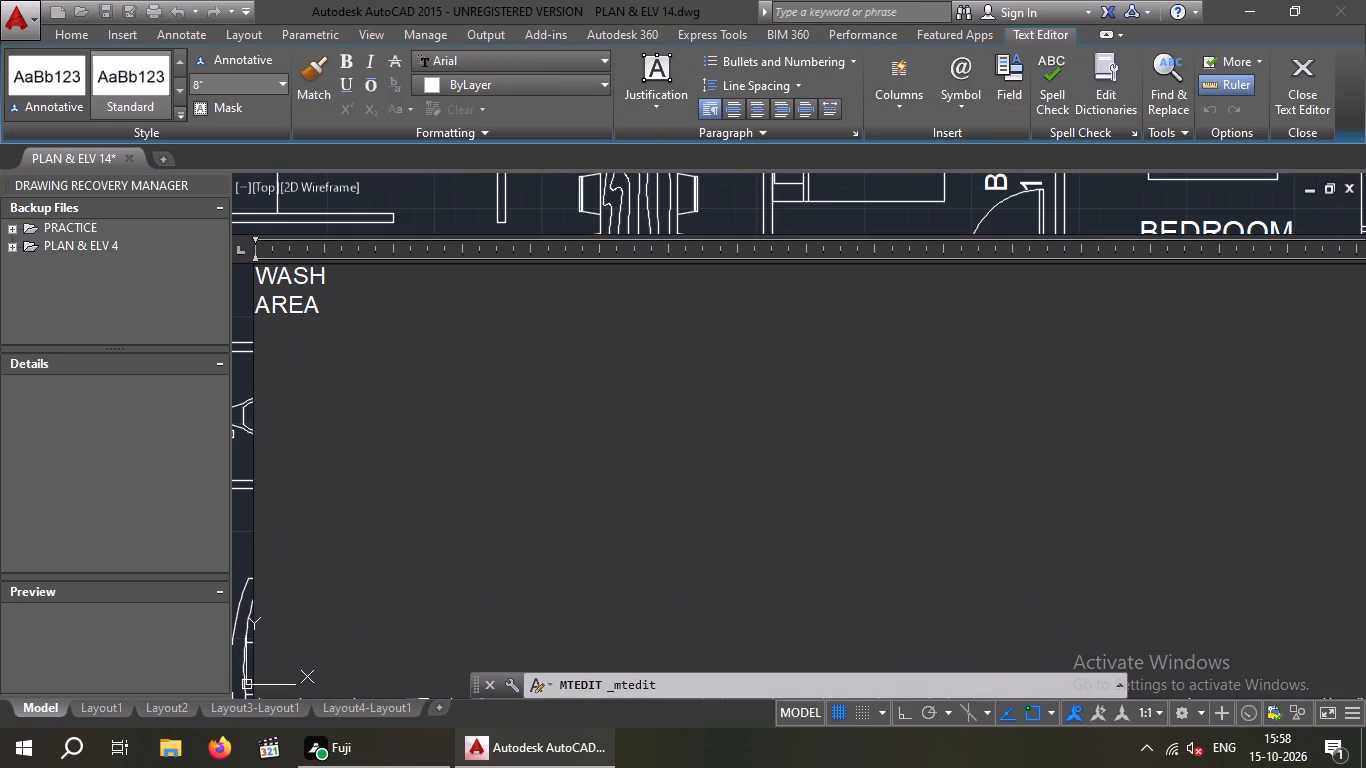
key("BackSpace")
key("BackSpace")
key("BackSpace")
key("BackSpace")
key("BackSpace")
key("BackSpace")
key("BackSpace")
key("BackSpace")
key("BackSpace")
key("BackSpace")
key("BackSpace")
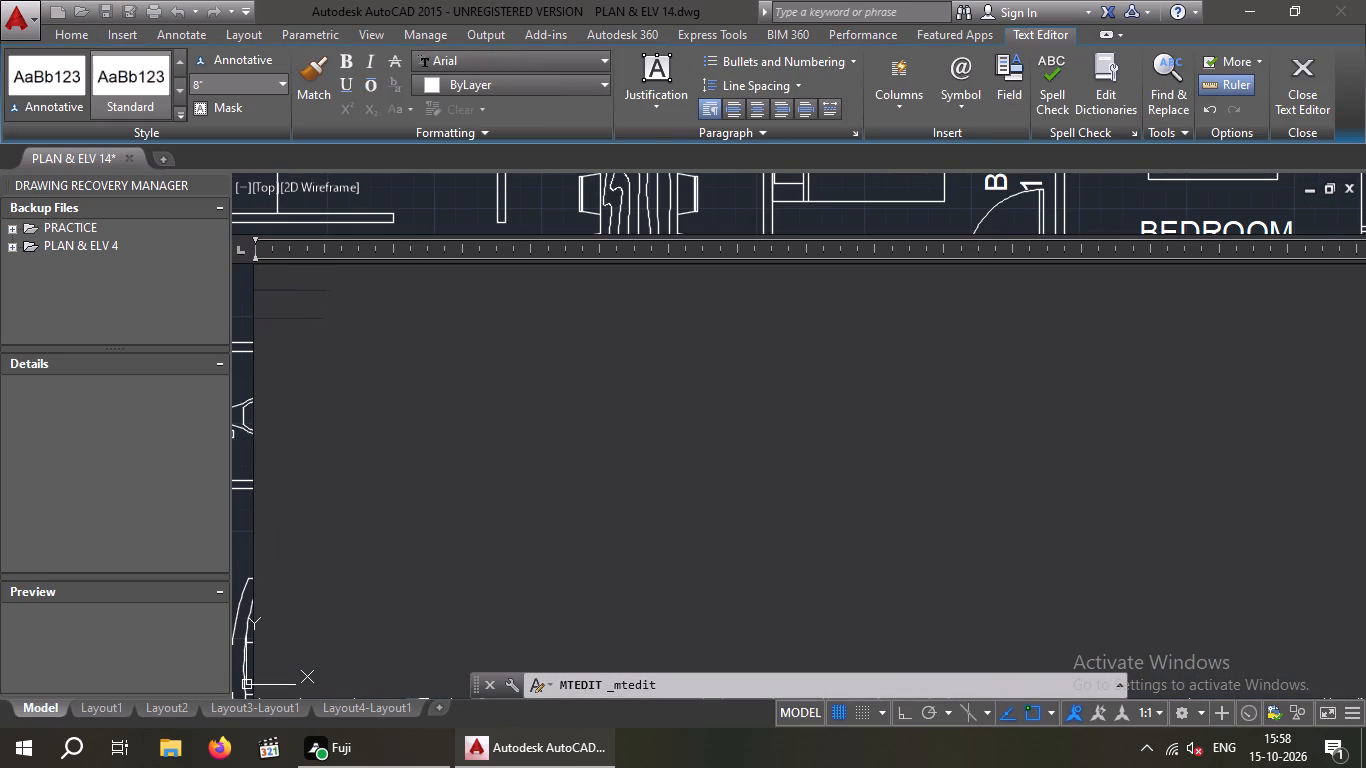
key("BackSpace")
key("u")
type("TILITY")
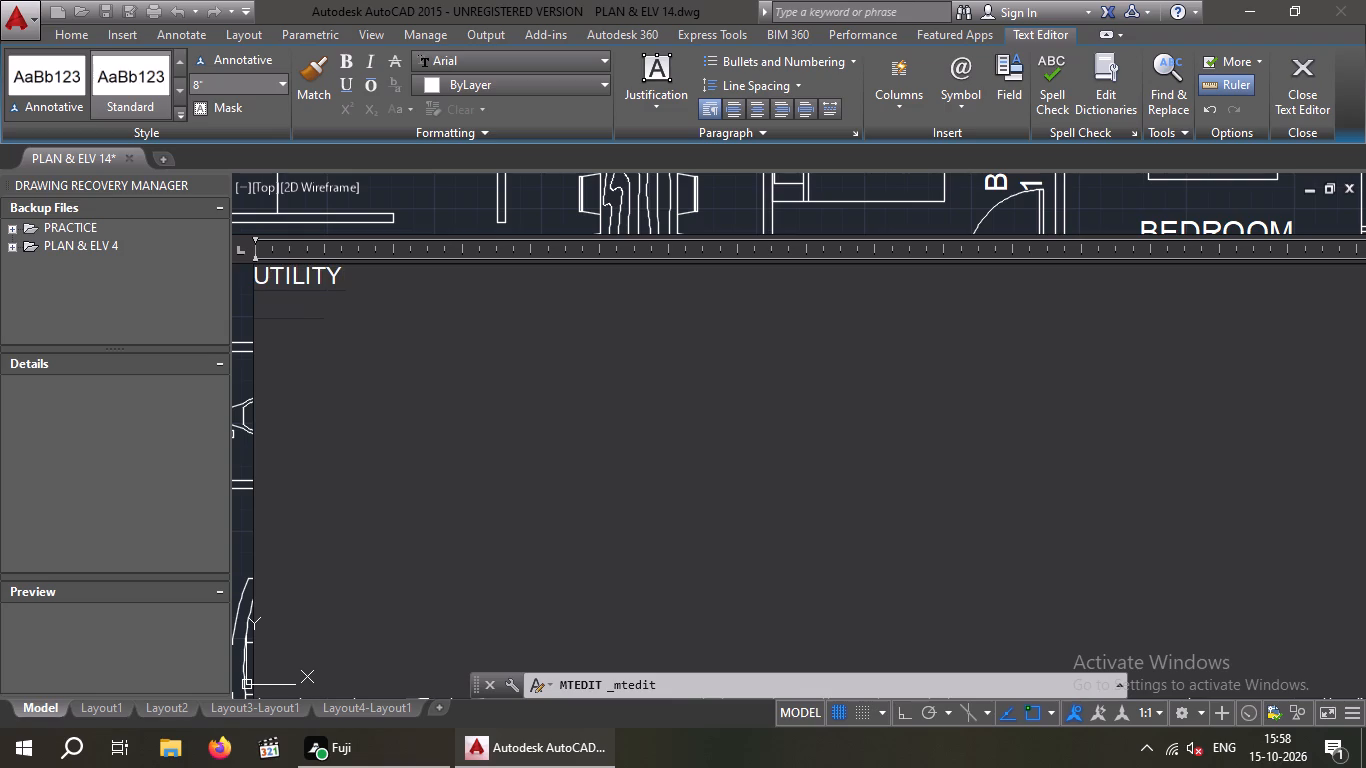
key("Return")
type("AREA")
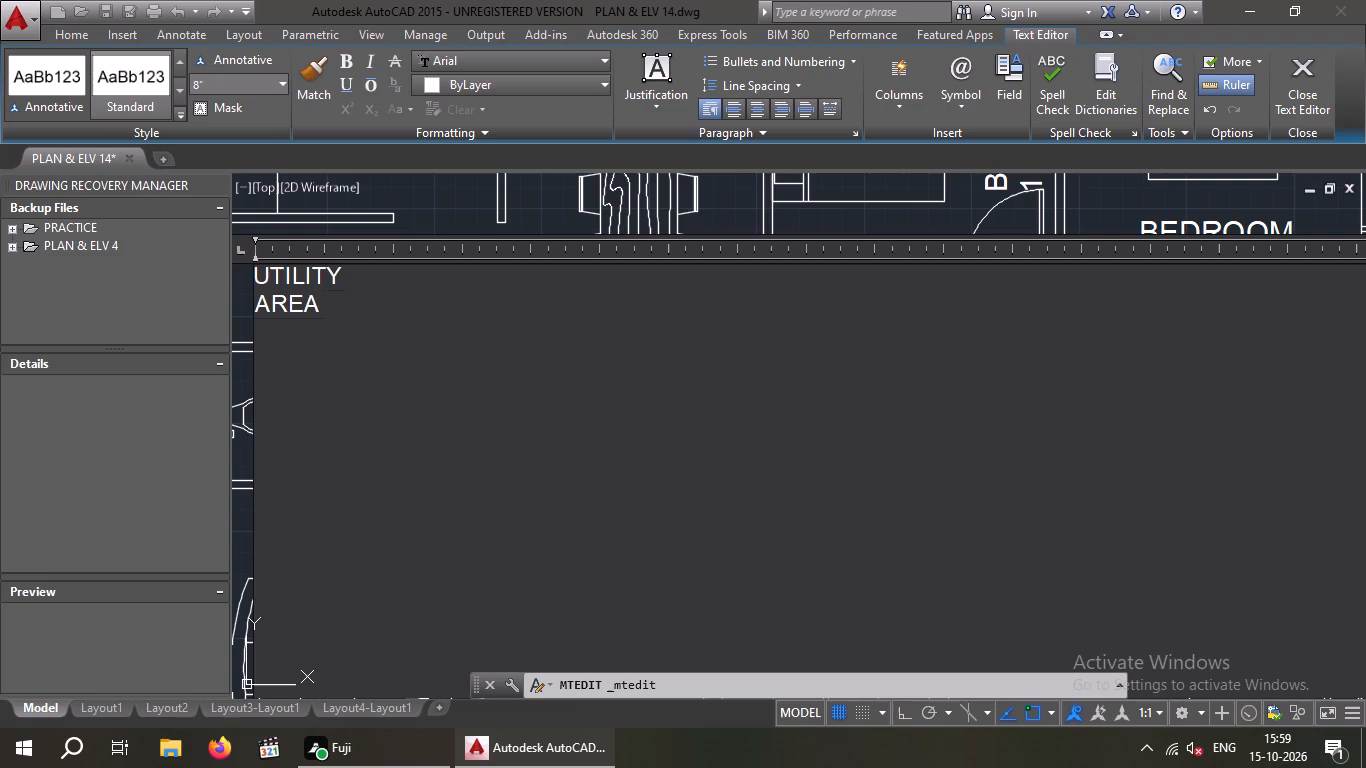
left_click(433, 213)
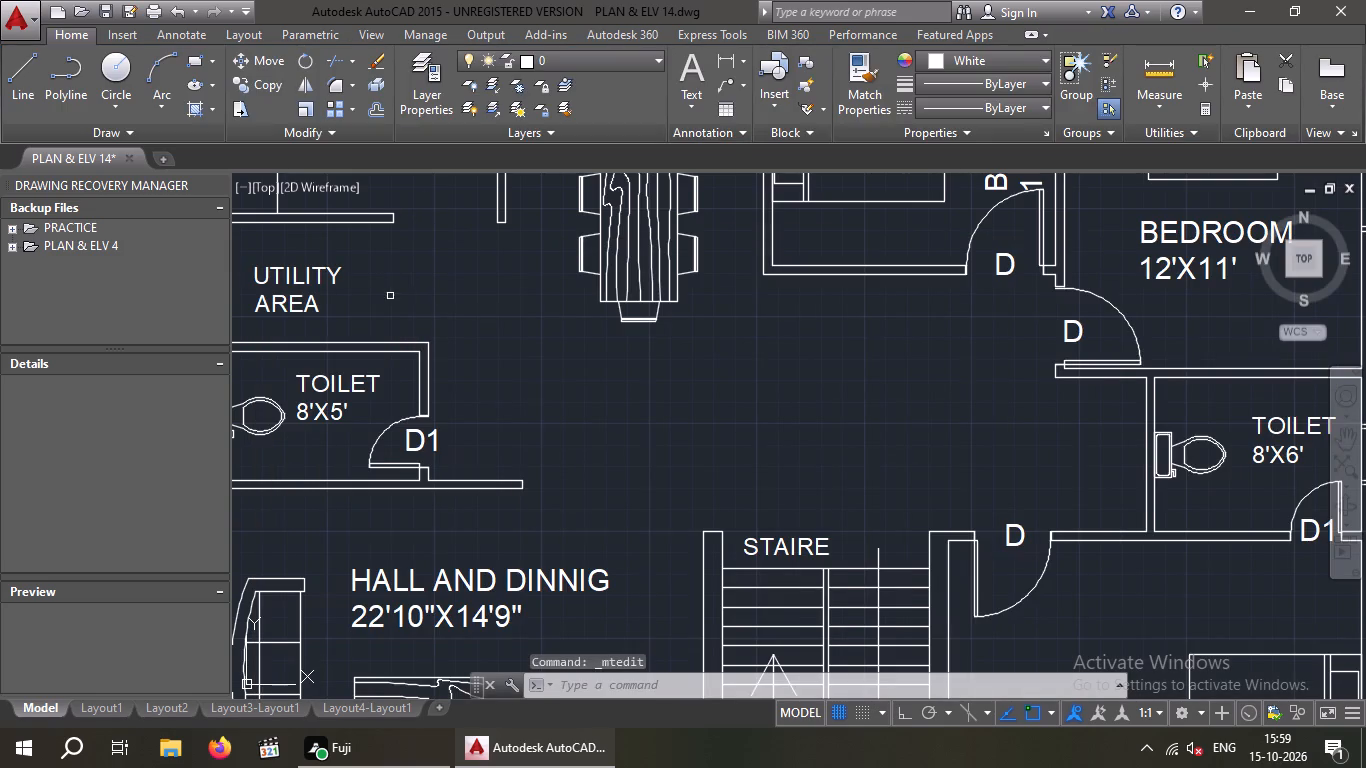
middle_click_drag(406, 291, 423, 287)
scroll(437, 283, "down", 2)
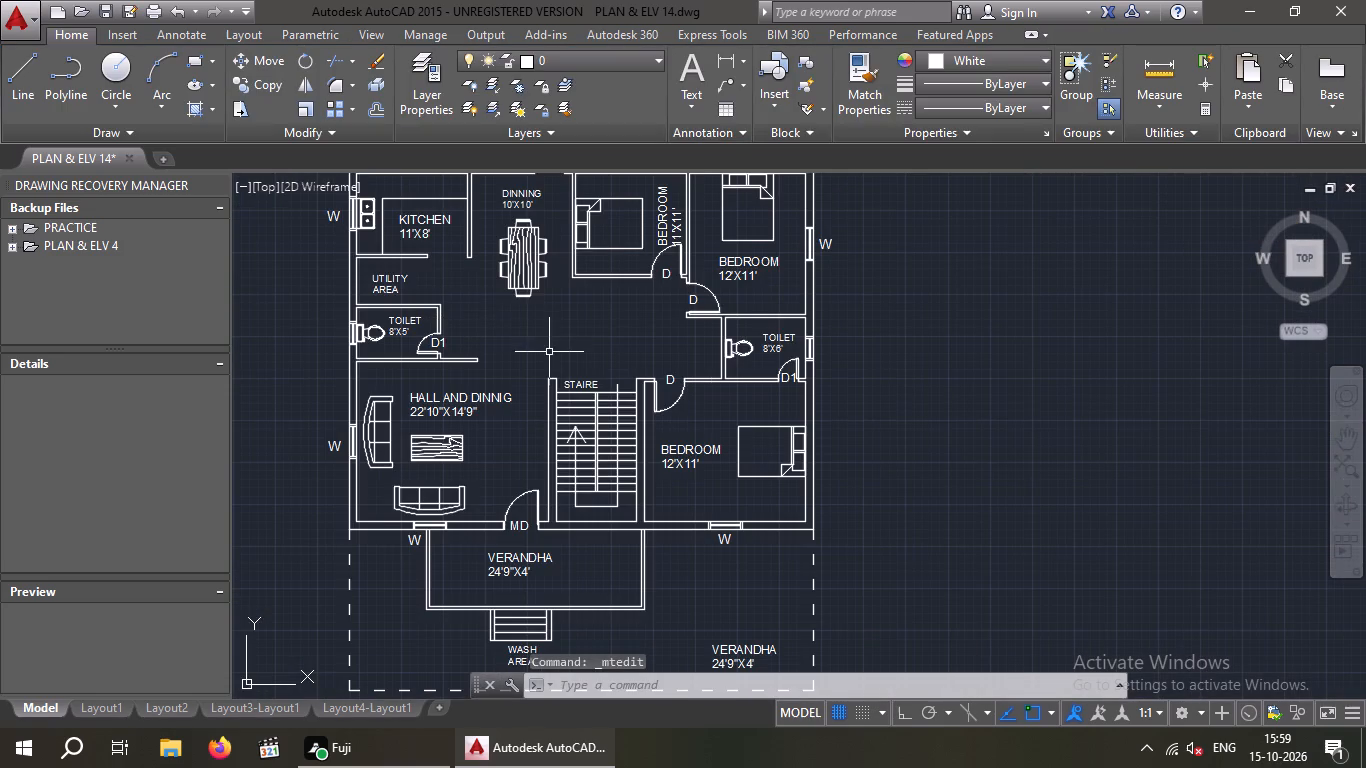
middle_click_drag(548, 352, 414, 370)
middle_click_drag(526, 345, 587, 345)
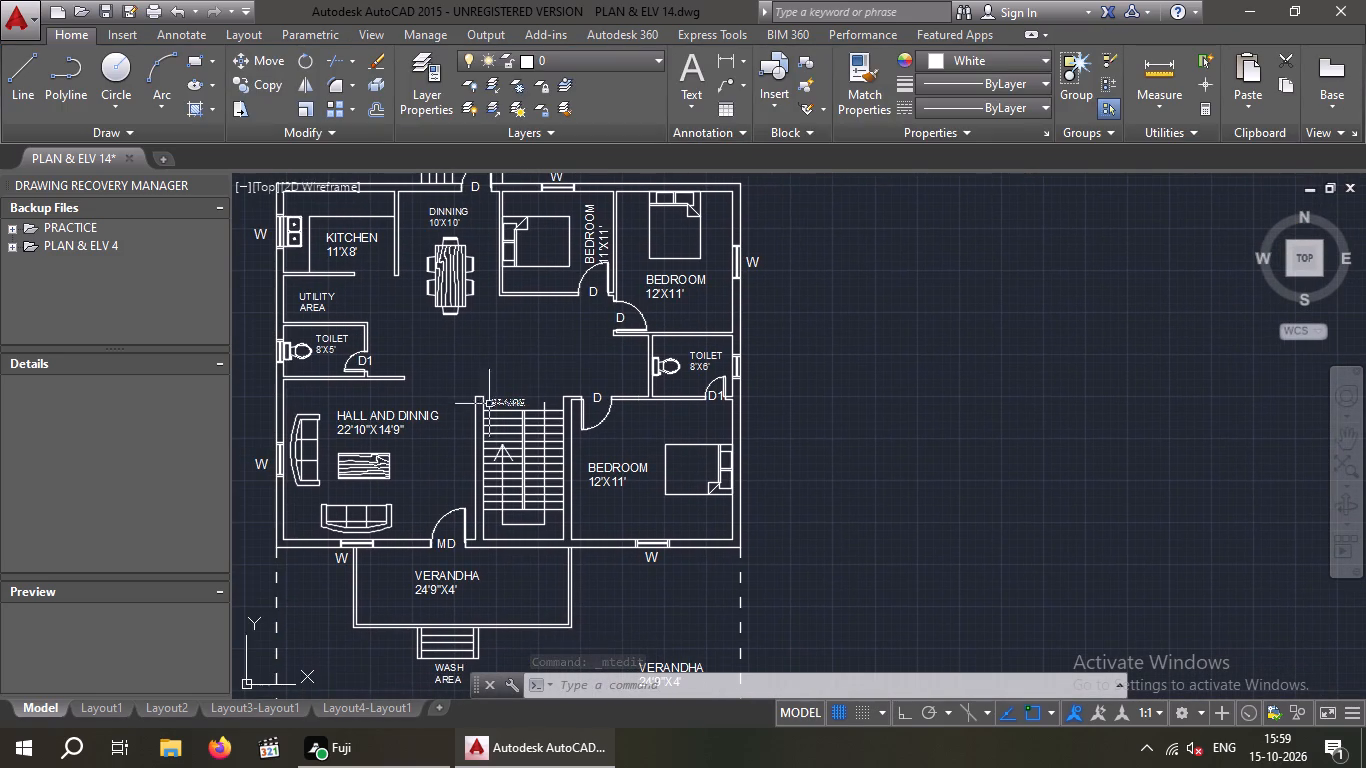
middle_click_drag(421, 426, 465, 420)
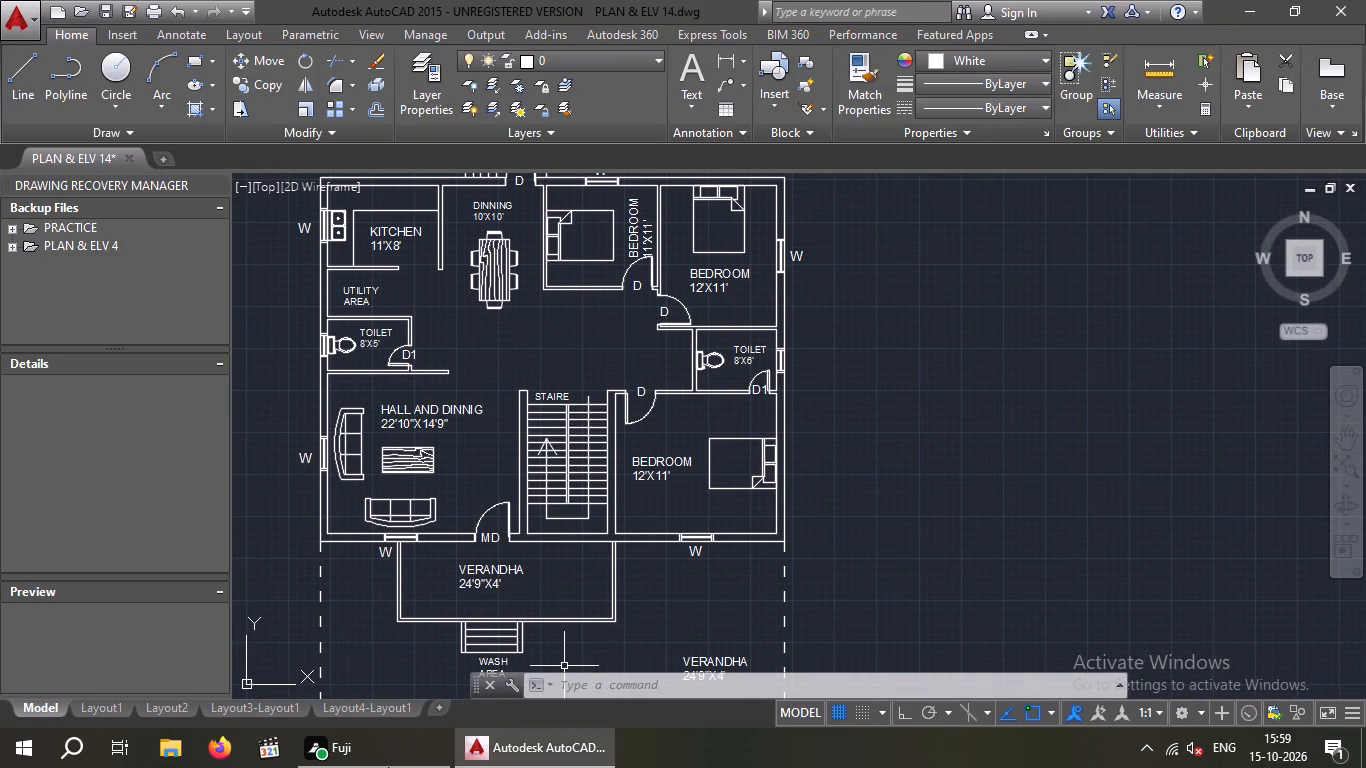
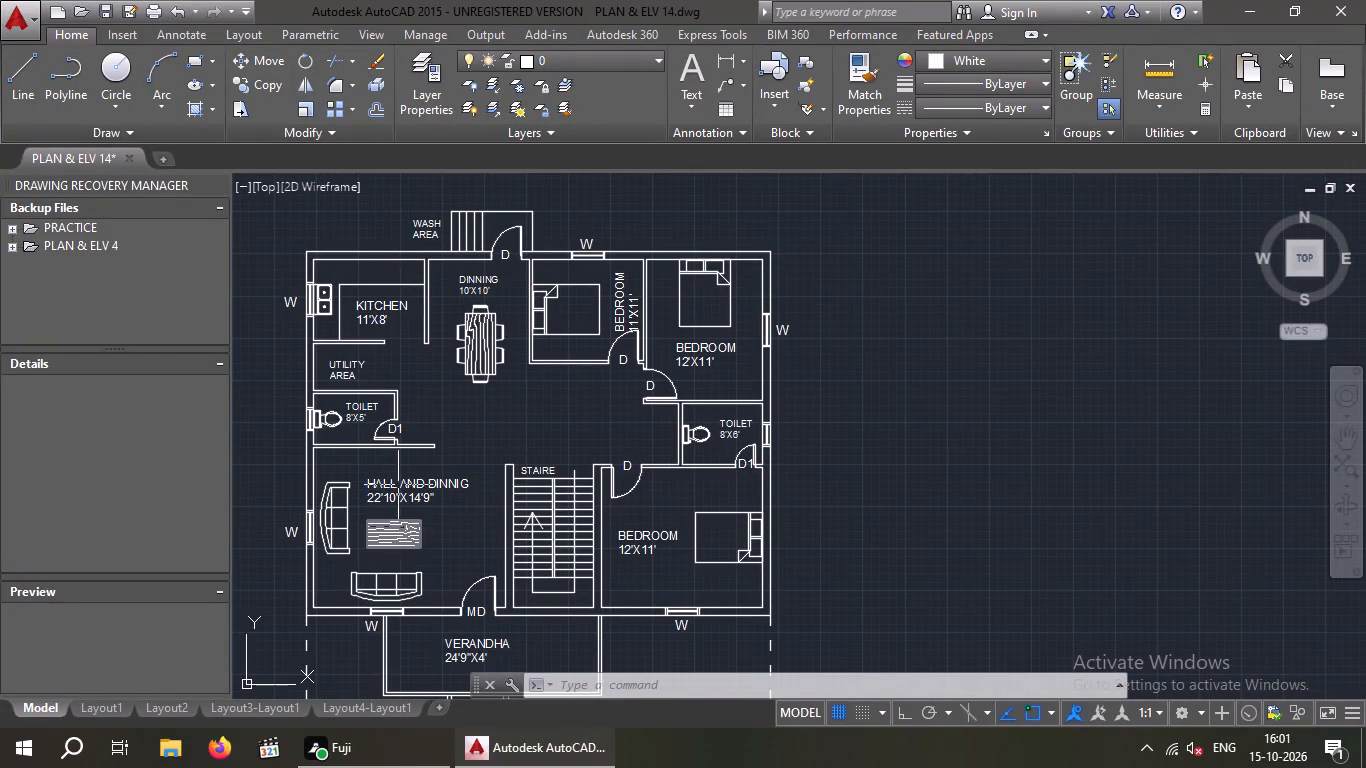
Measure the hall's inner width along the front wall, between the outer side wall and the staircase wall, with a linear dimension.
left_click(728, 66)
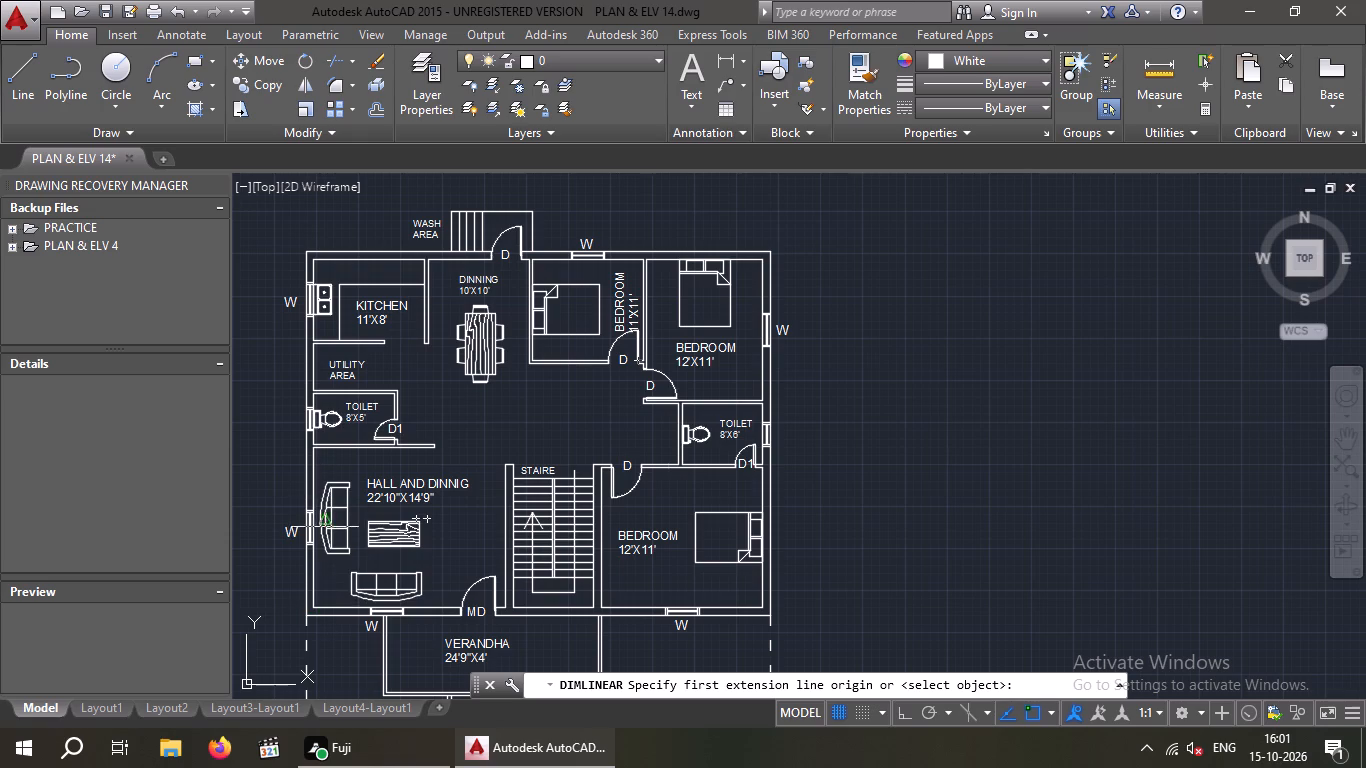
scroll(311, 613, "up", 3)
left_click_drag(315, 595, 332, 596)
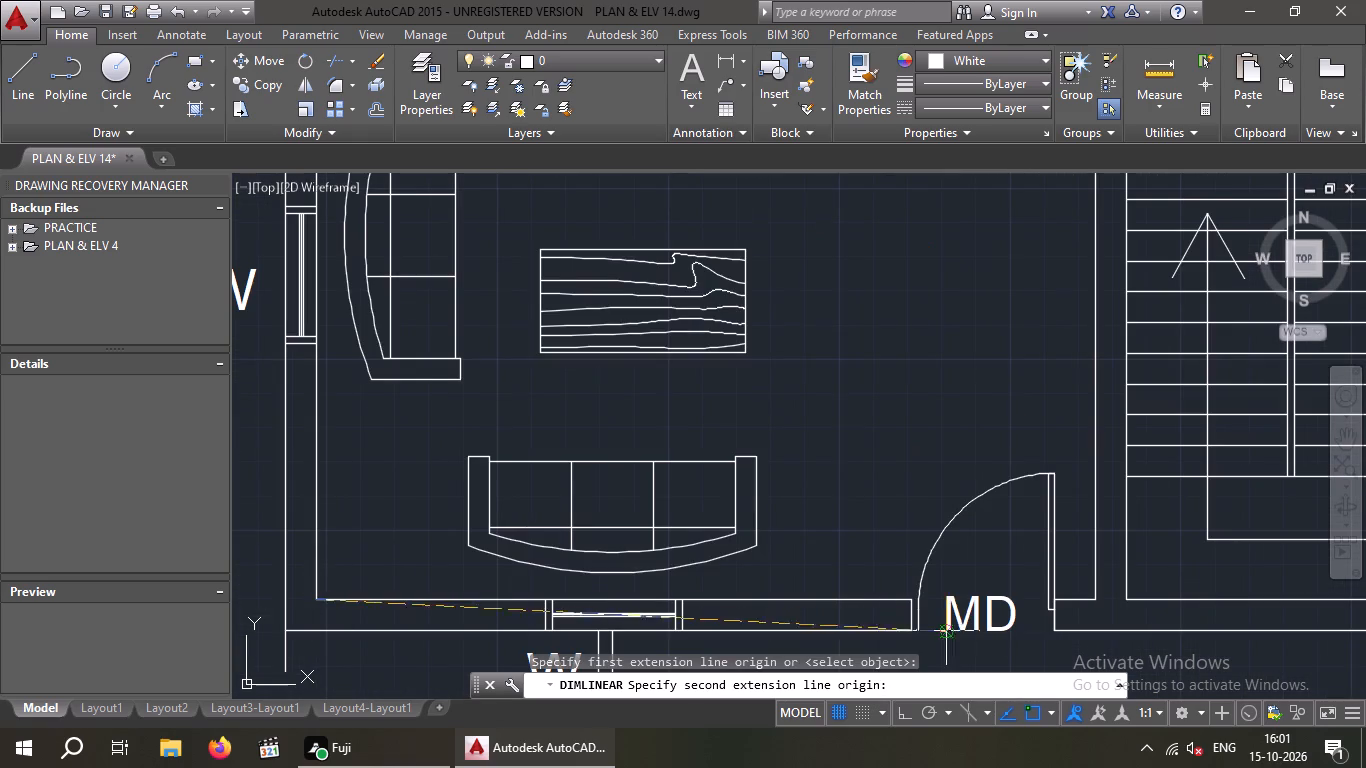
left_click_drag(1096, 603, 1087, 570)
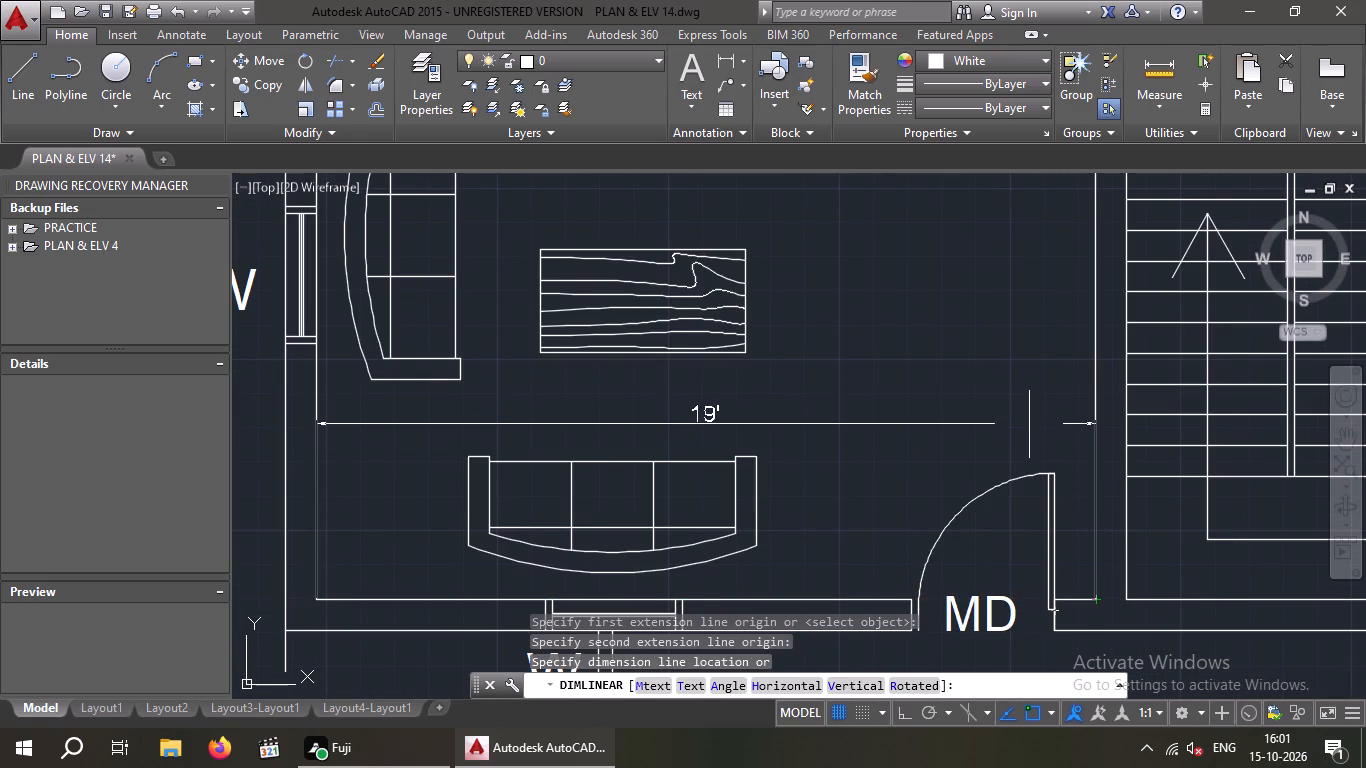
scroll(999, 408, "down", 2)
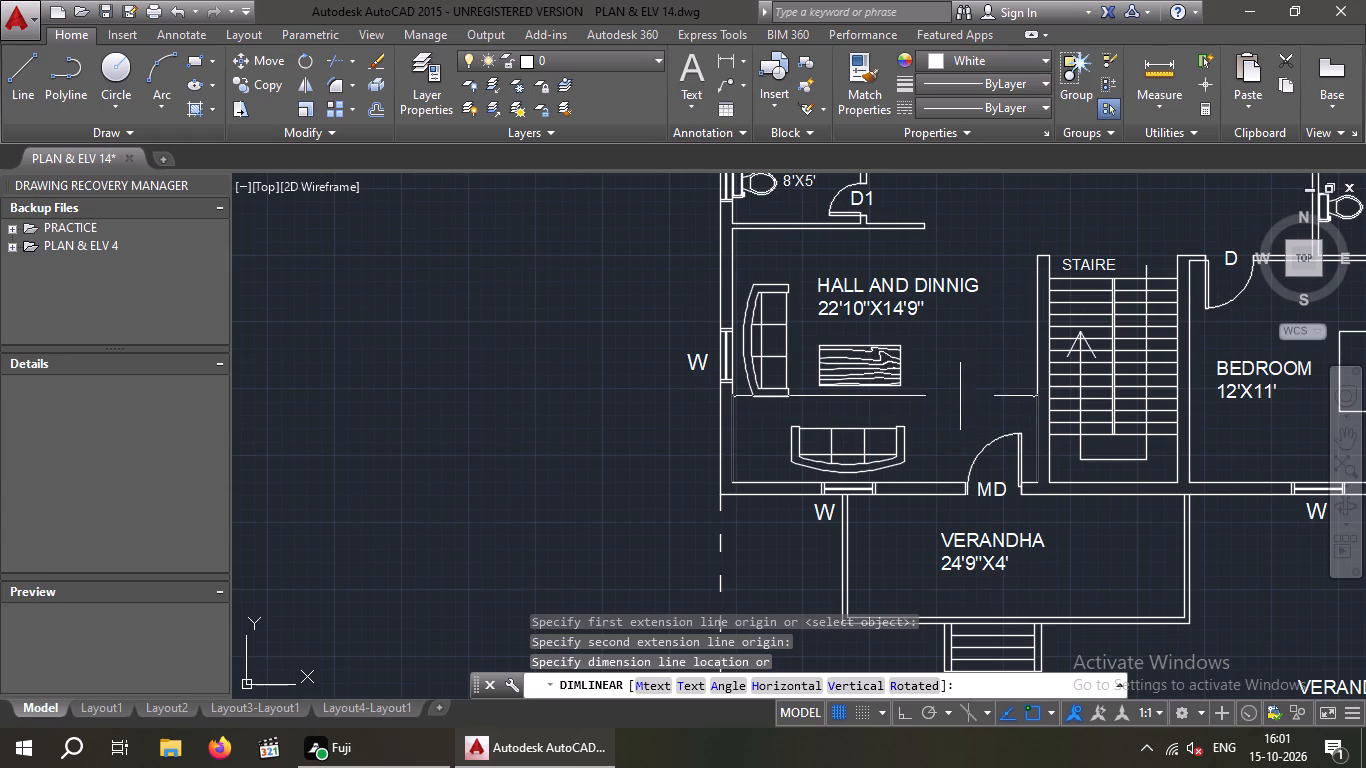
scroll(955, 422, "up", 3)
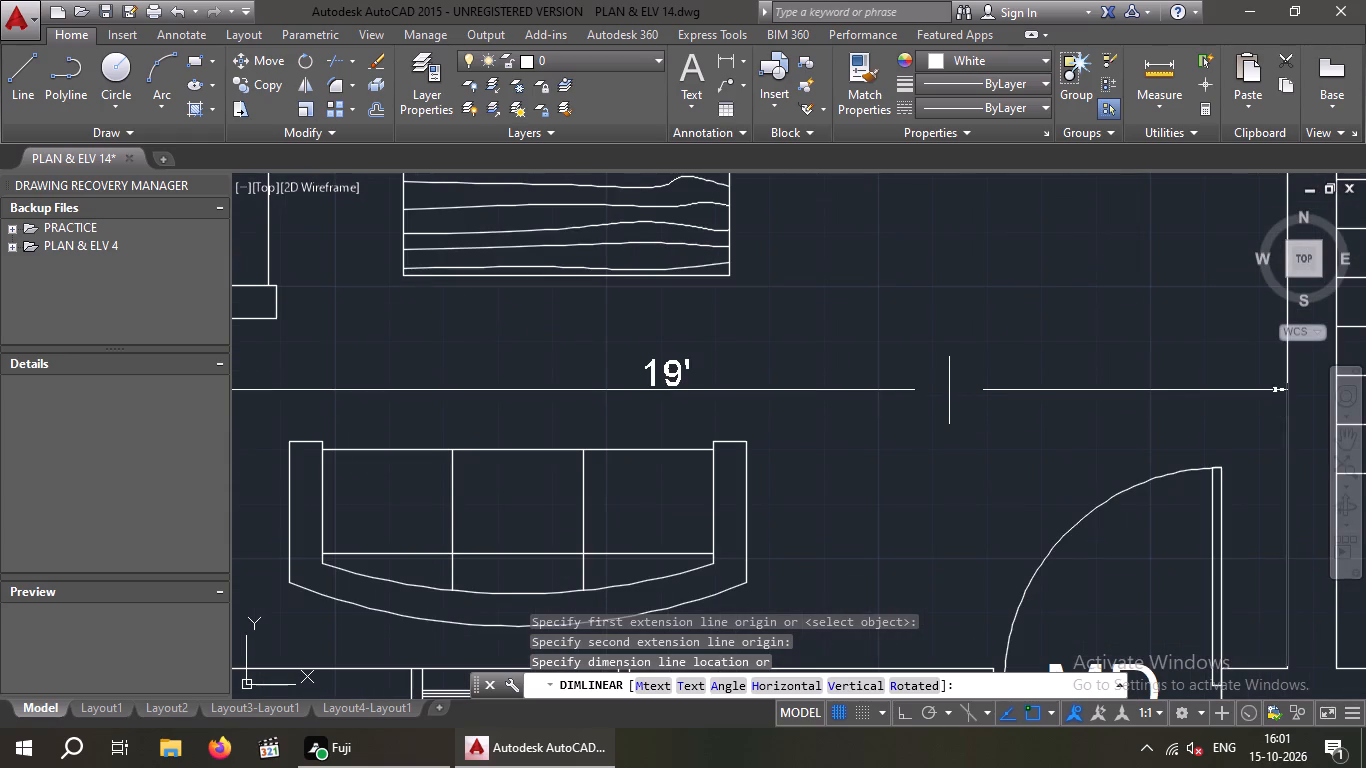
key("space")
Measure the hall's inner depth along the outer side wall, from the toilet partition to the front wall, with a linear dimension.
scroll(919, 372, "down", 3)
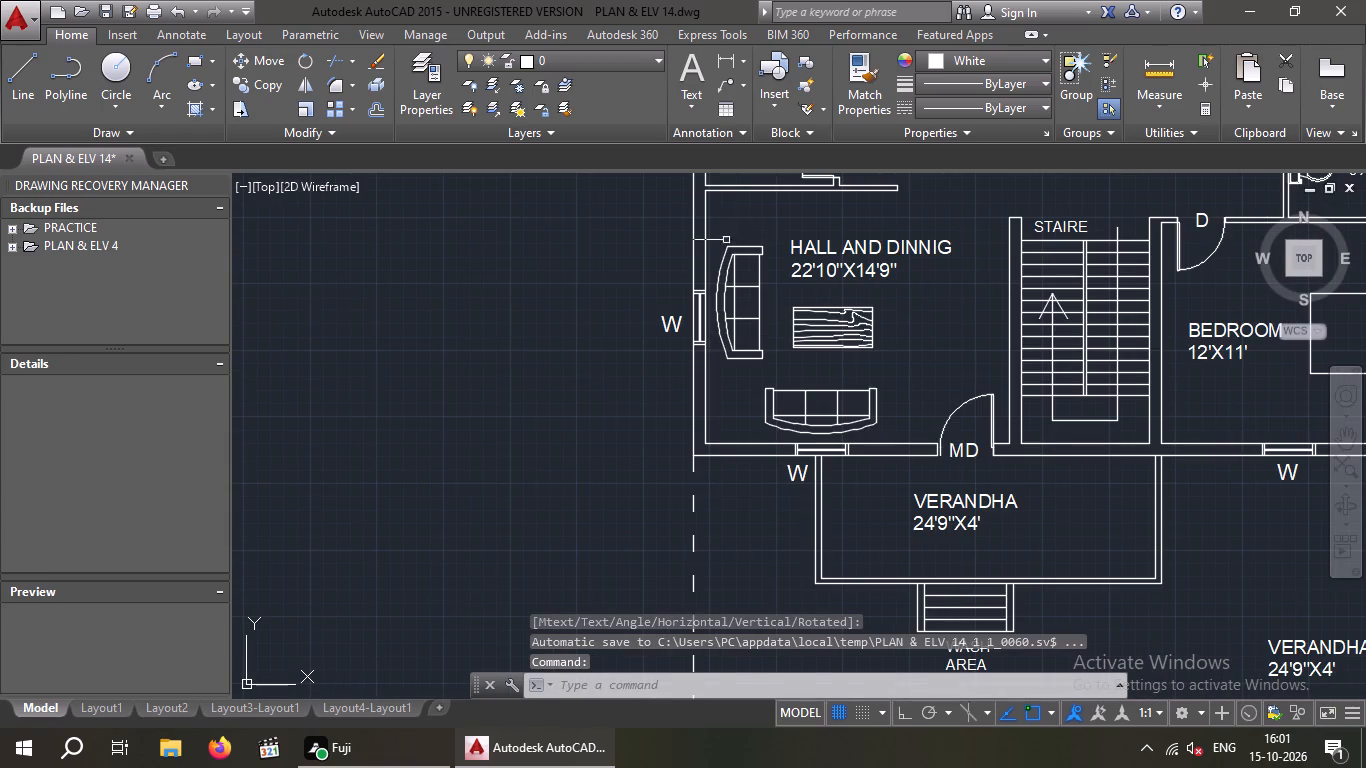
key("space")
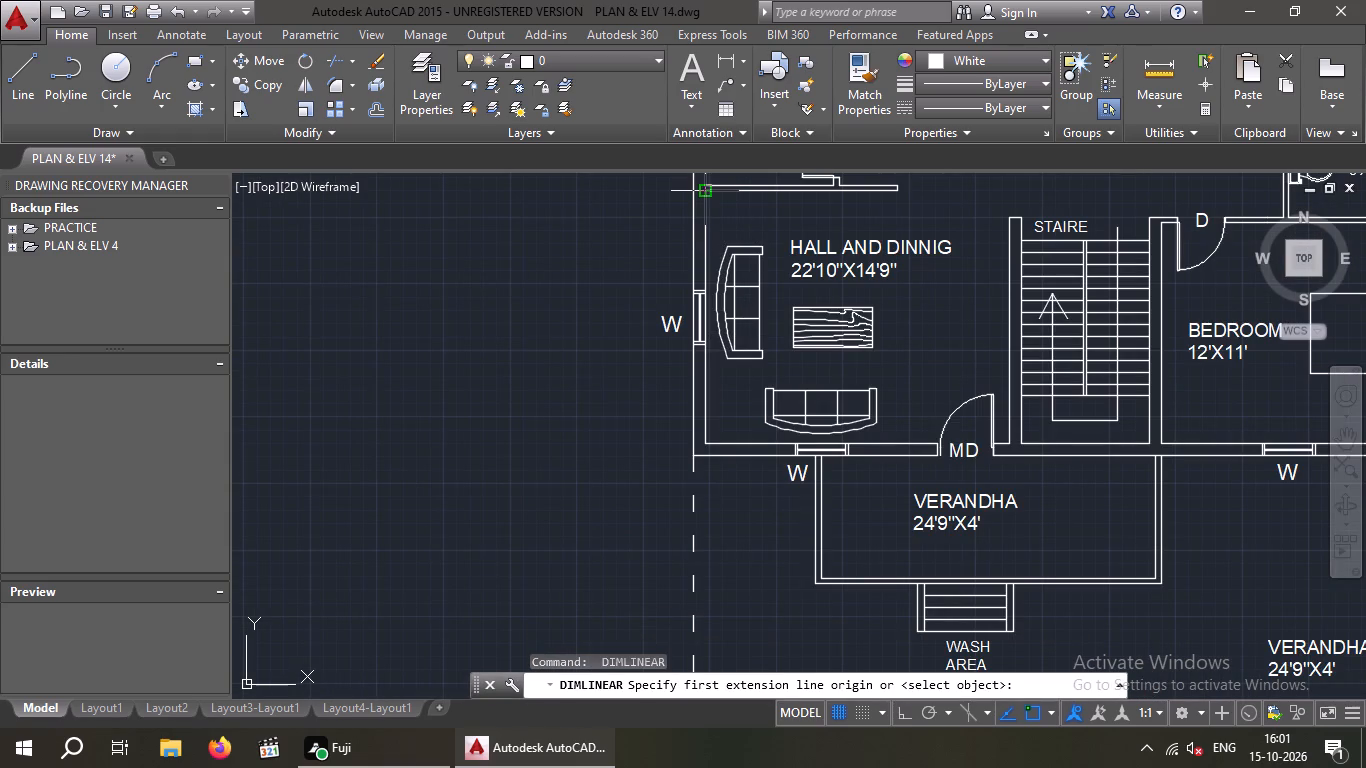
left_click(706, 194)
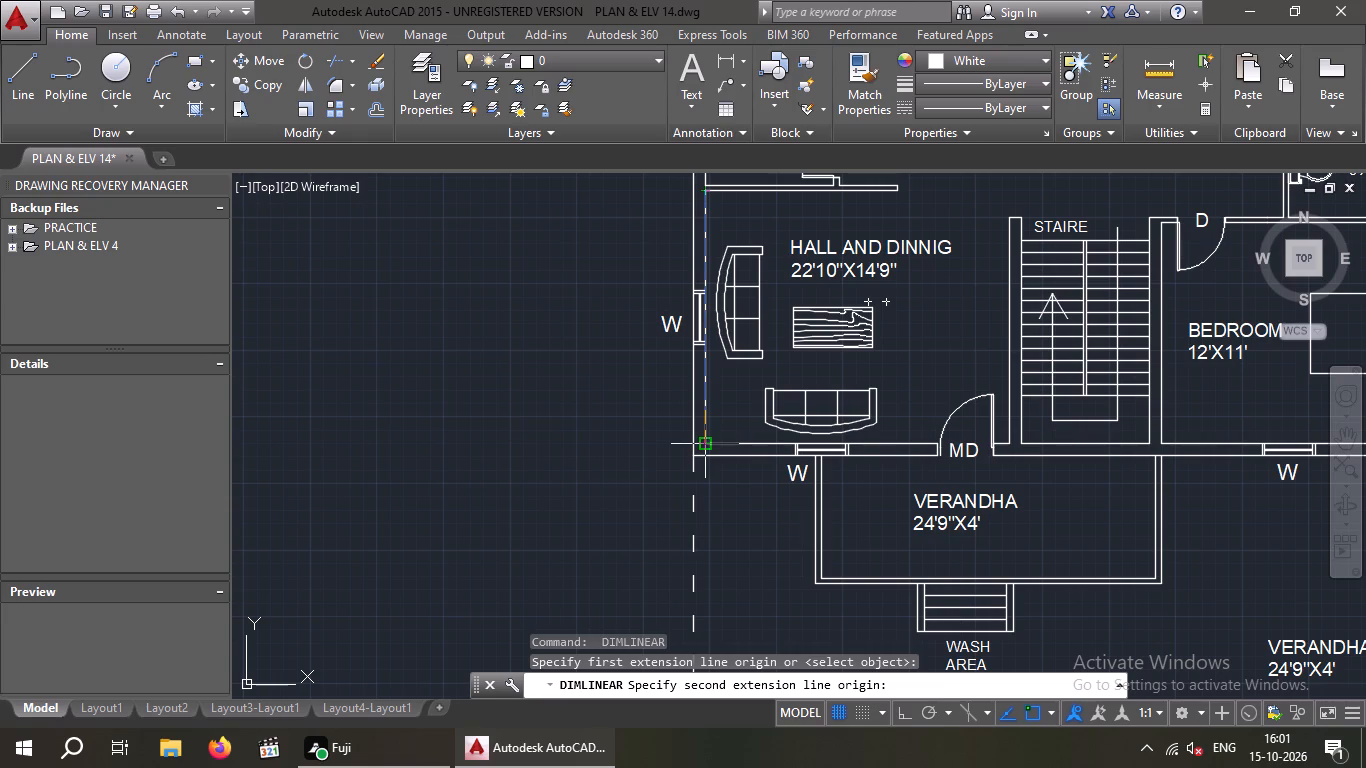
left_click(703, 444)
scroll(622, 440, "up", 2)
middle_click_drag(623, 441, 623, 446)
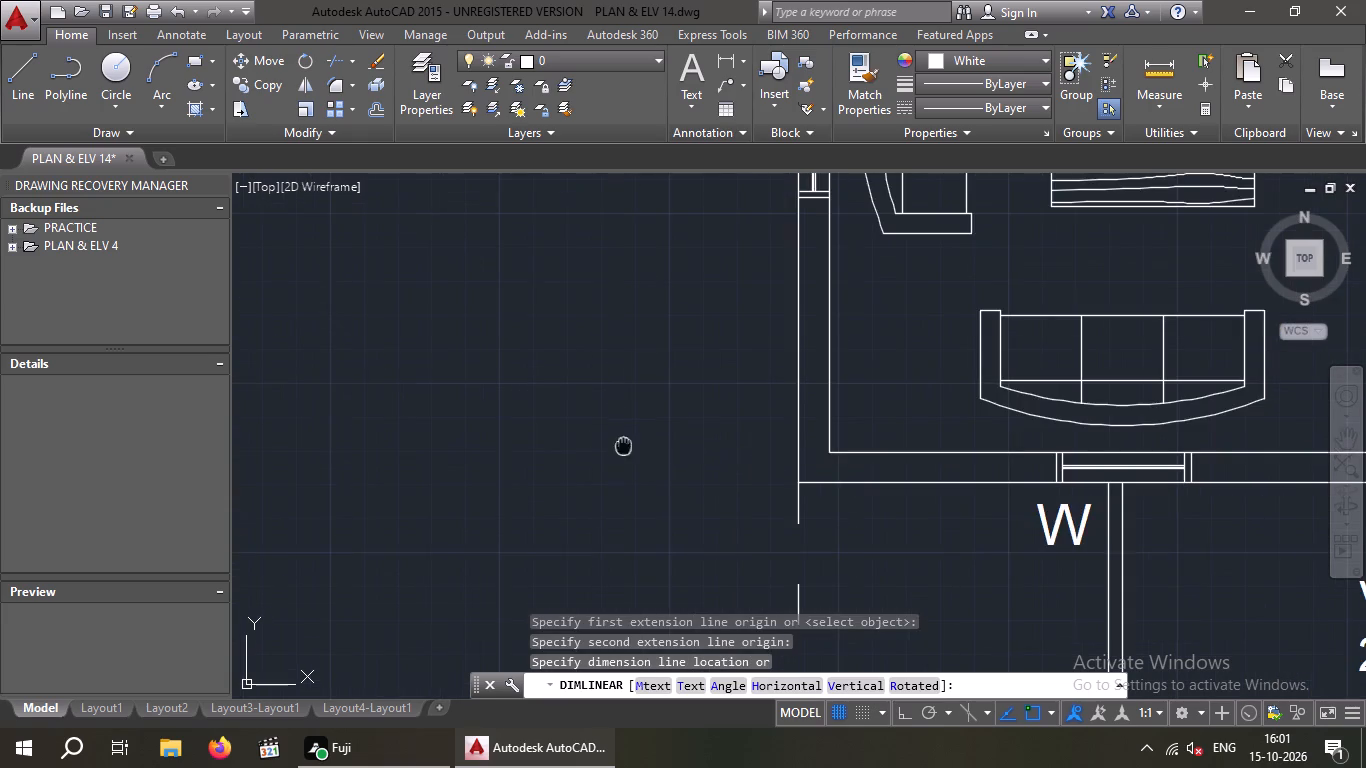
middle_click_drag(623, 446, 554, 655)
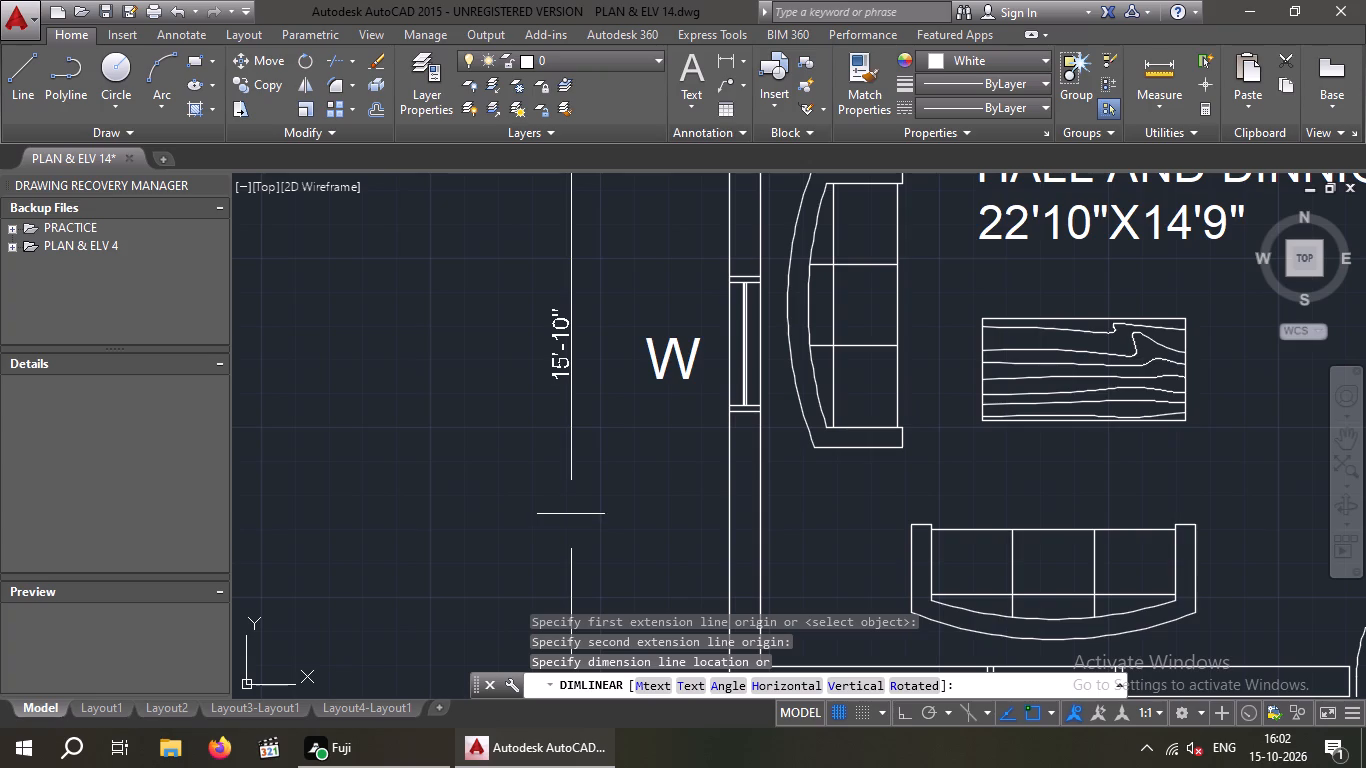
key("space")
Change the room name HALL AND DINNIG to LIVING AREA in the hall's label, keeping its size line.
scroll(585, 495, "down", 3)
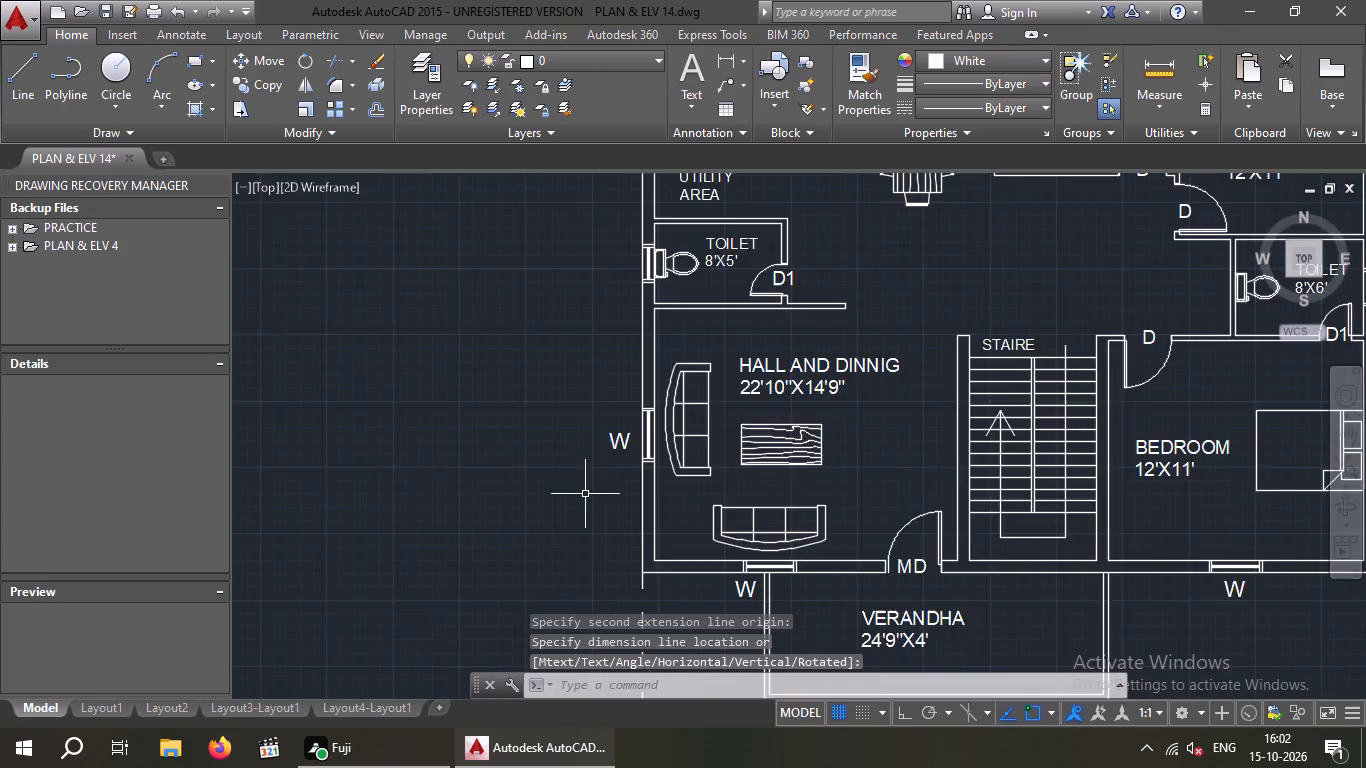
middle_click_drag(567, 496, 480, 503)
double_click(607, 432)
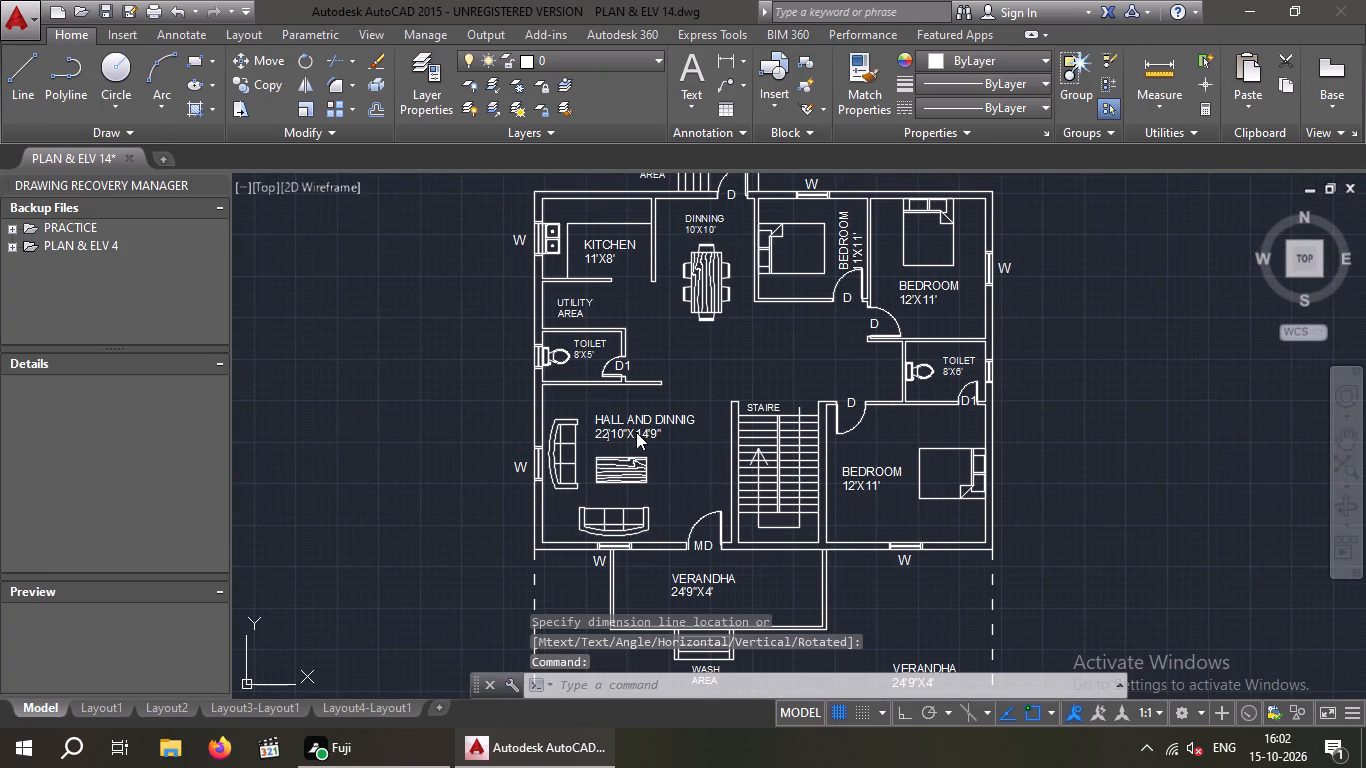
left_click(704, 414)
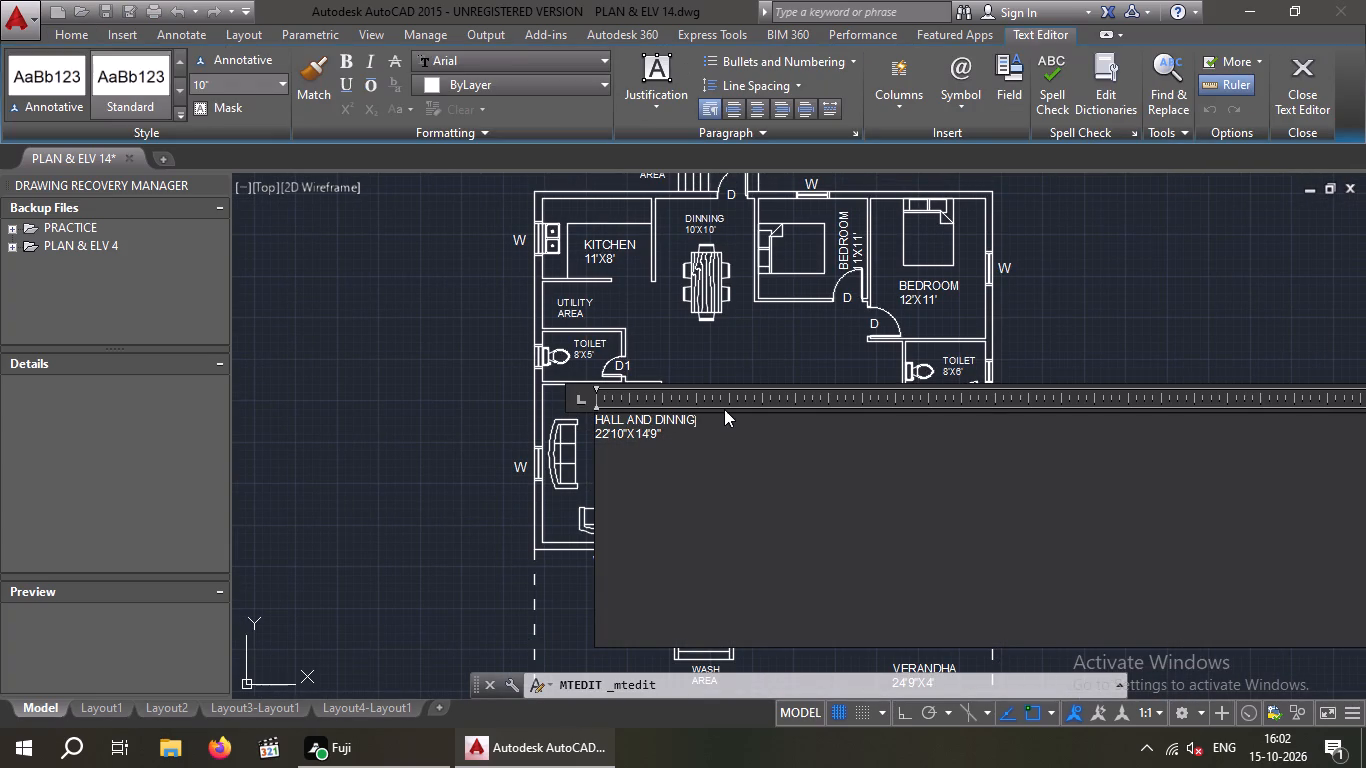
key("BackSpace")
key("BackSpace")
key("BackSpace")
key("BackSpace")
key("BackSpace")
key("BackSpace")
key("BackSpace")
key("BackSpace")
key("BackSpace")
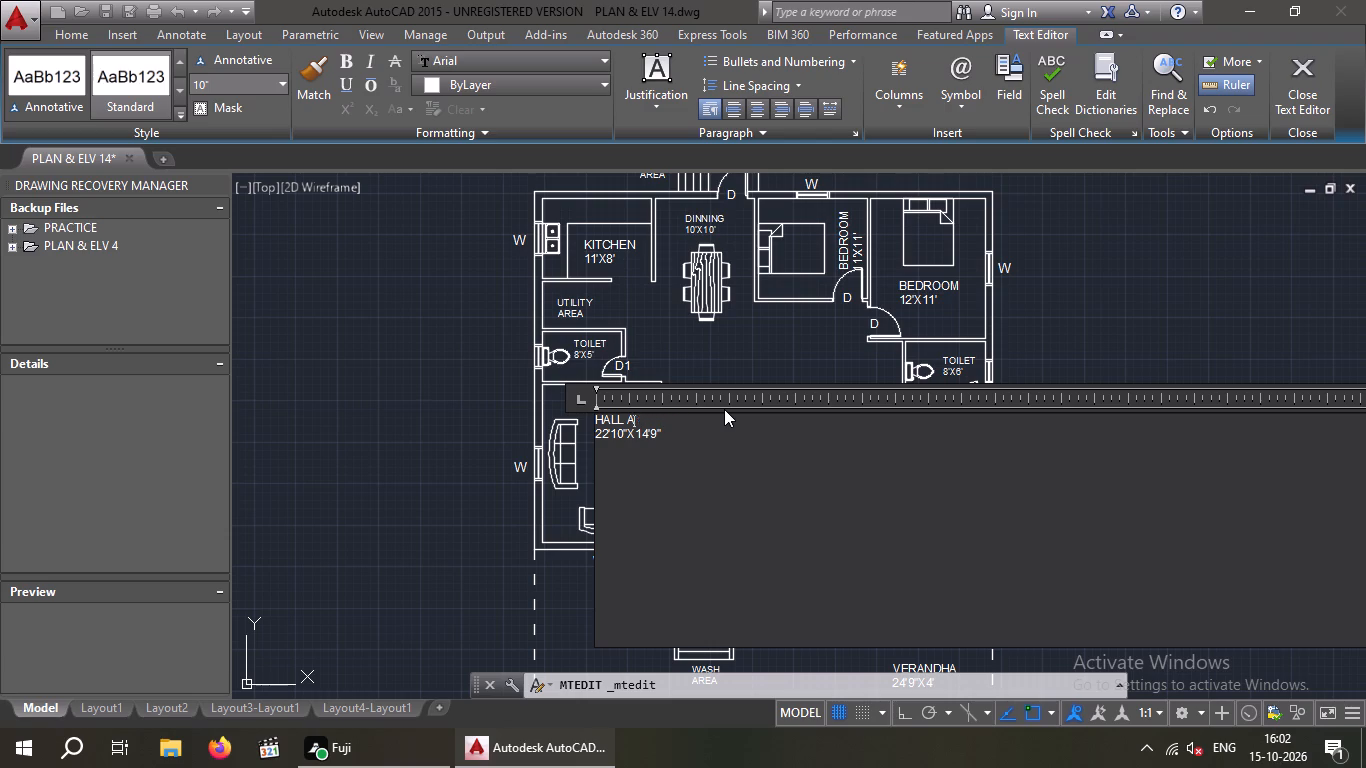
key("BackSpace")
key("BackSpace")
key("BackSpace")
key("BackSpace")
key("BackSpace")
key("BackSpace")
key("BackSpace")
key("BackSpace")
key("BackSpace")
key("BackSpace")
key("BackSpace")
key("BackSpace")
key("BackSpace")
key("BackSpace")
type("LIVING")
key("space")
type("AREA")
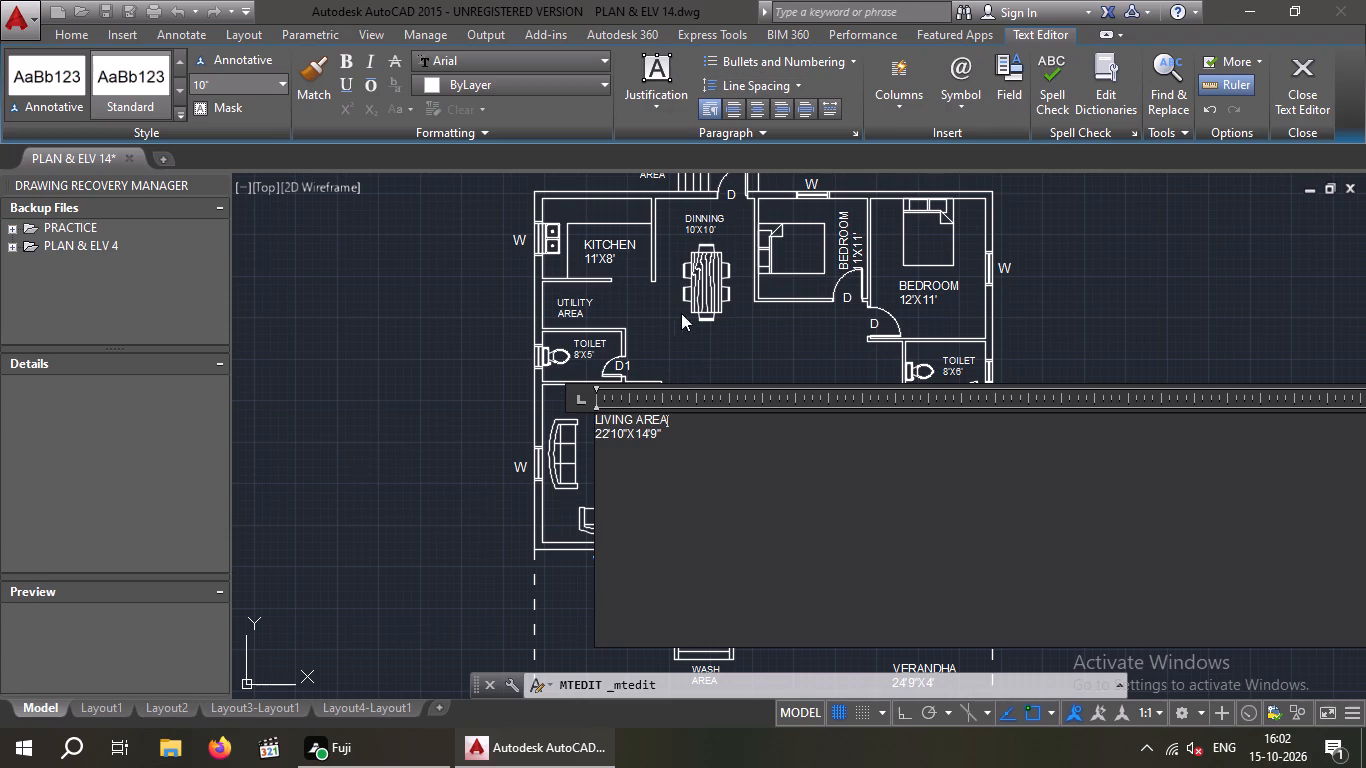
left_click(699, 363)
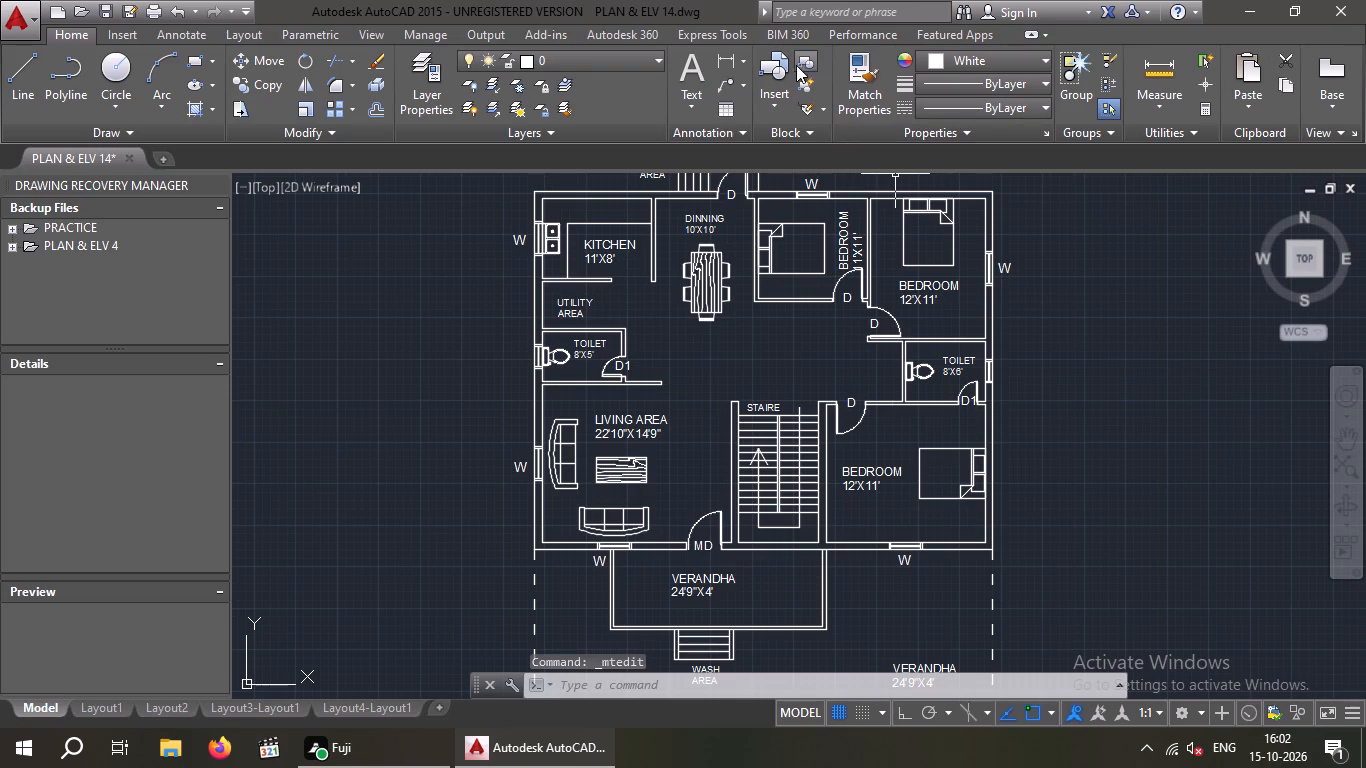
Measure the living area's inner width again along the front wall, up to the staircase wall, with a linear dimension.
left_click(727, 57)
scroll(544, 570, "up", 1)
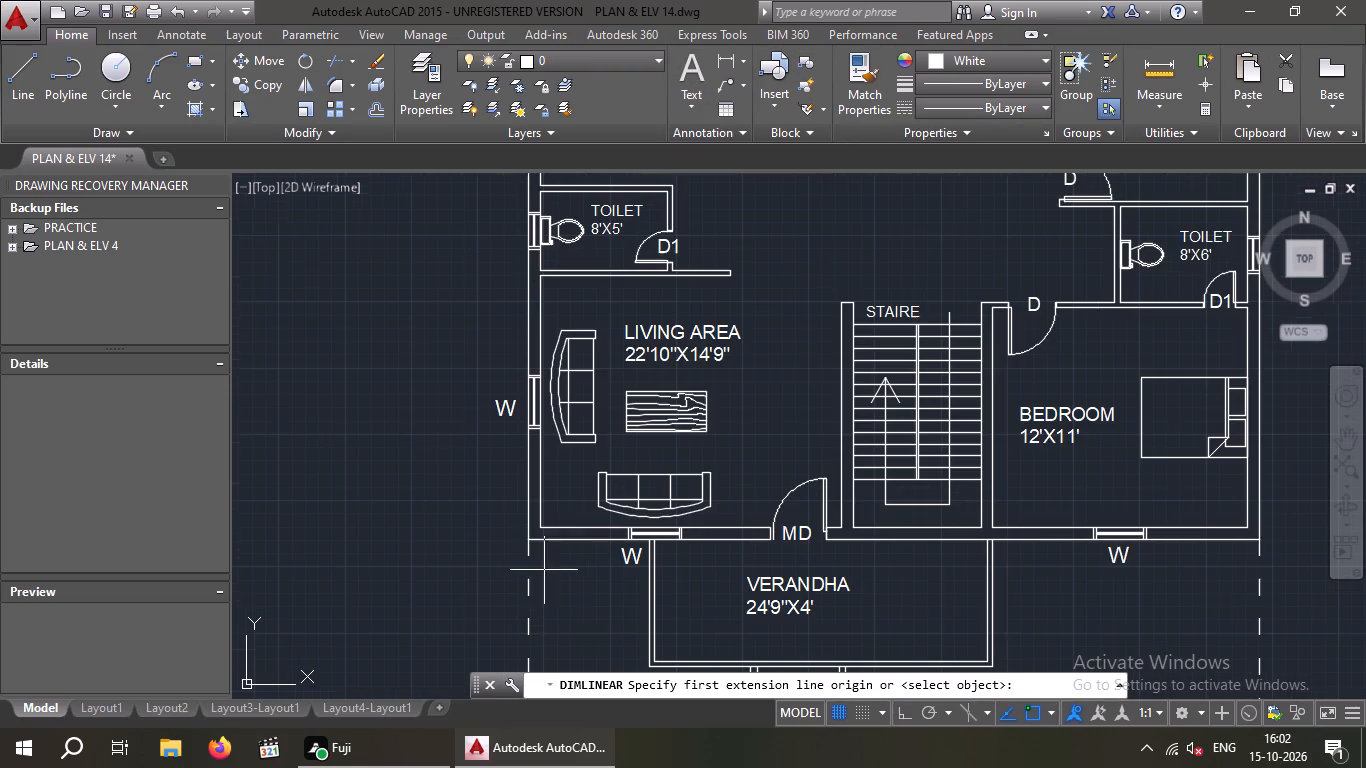
left_click_drag(543, 526, 611, 534)
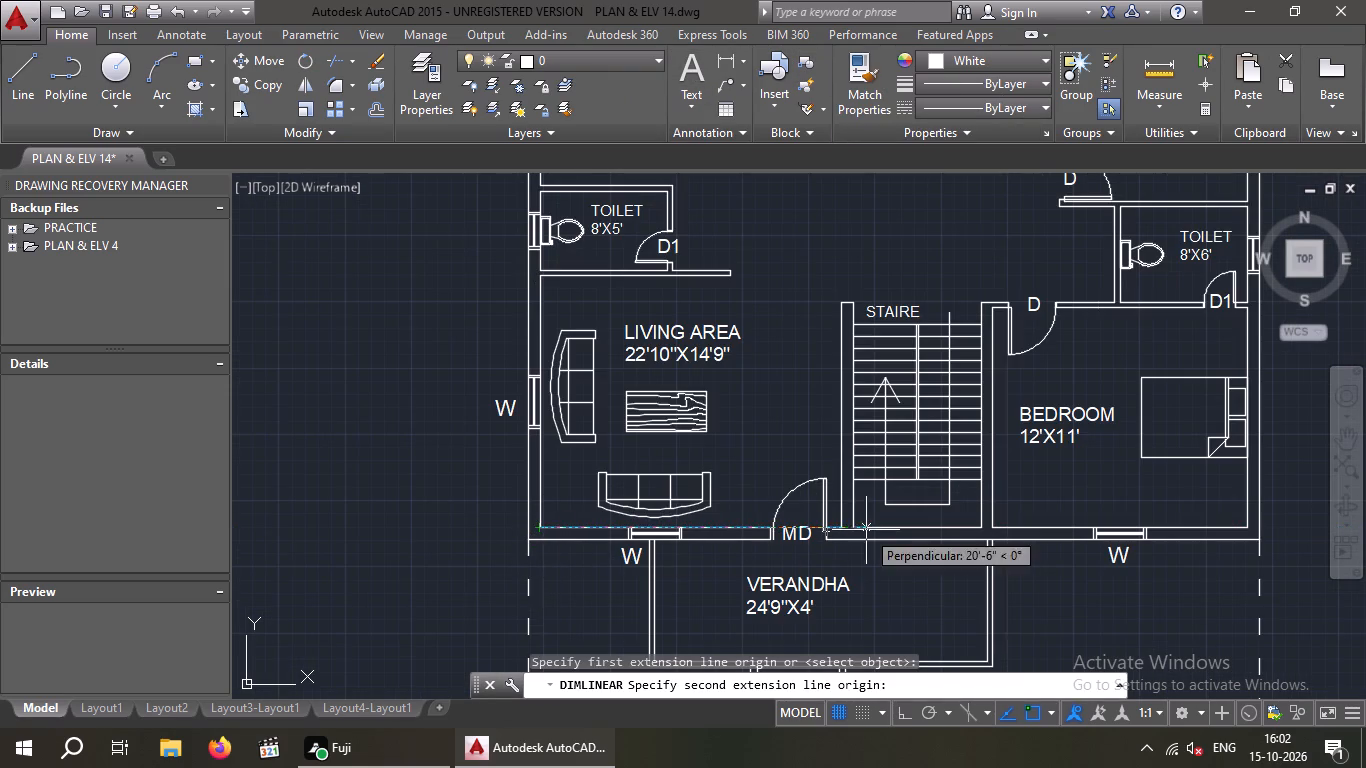
left_click(842, 529)
scroll(803, 462, "up", 4)
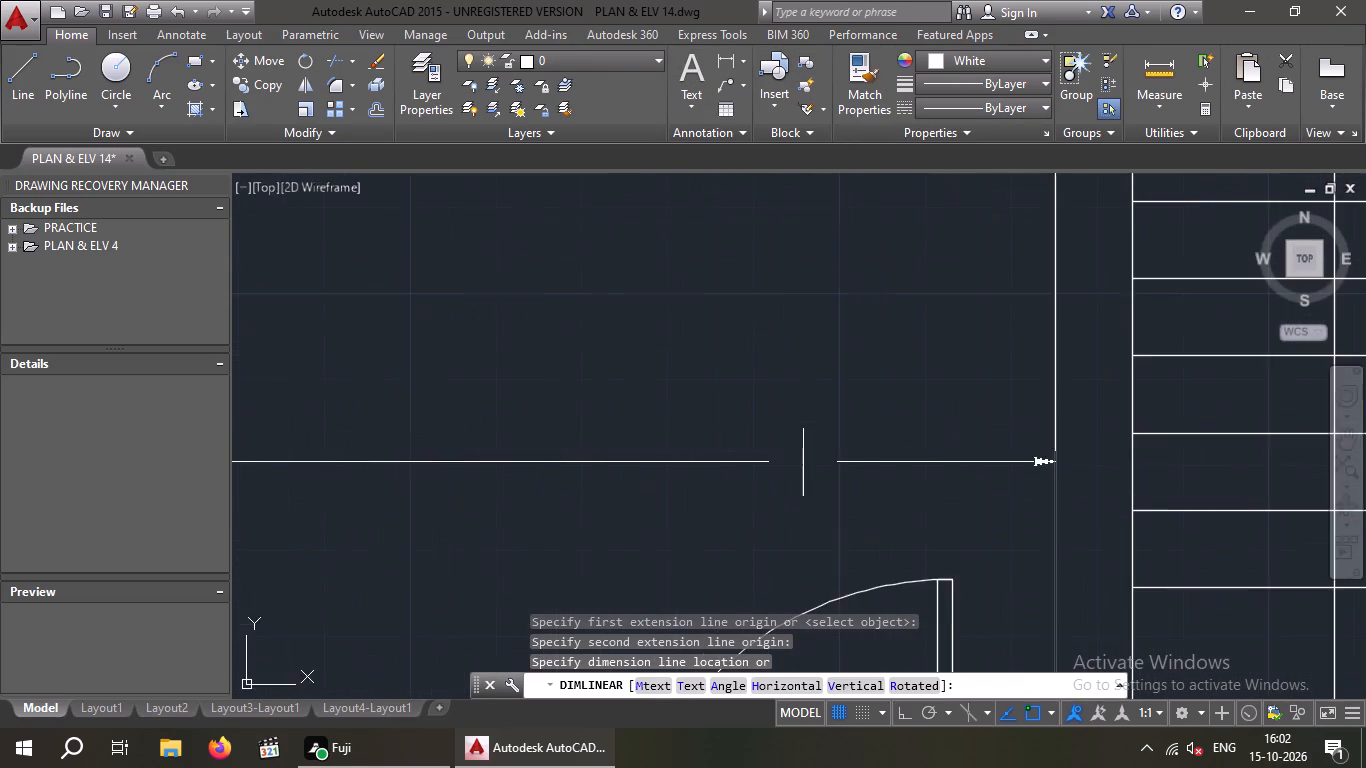
scroll(803, 462, "down", 2)
key("space")
Measure the living area's inner depth again, from the toilet partition to the front wall, with a linear dimension.
scroll(803, 462, "down", 4)
key("space")
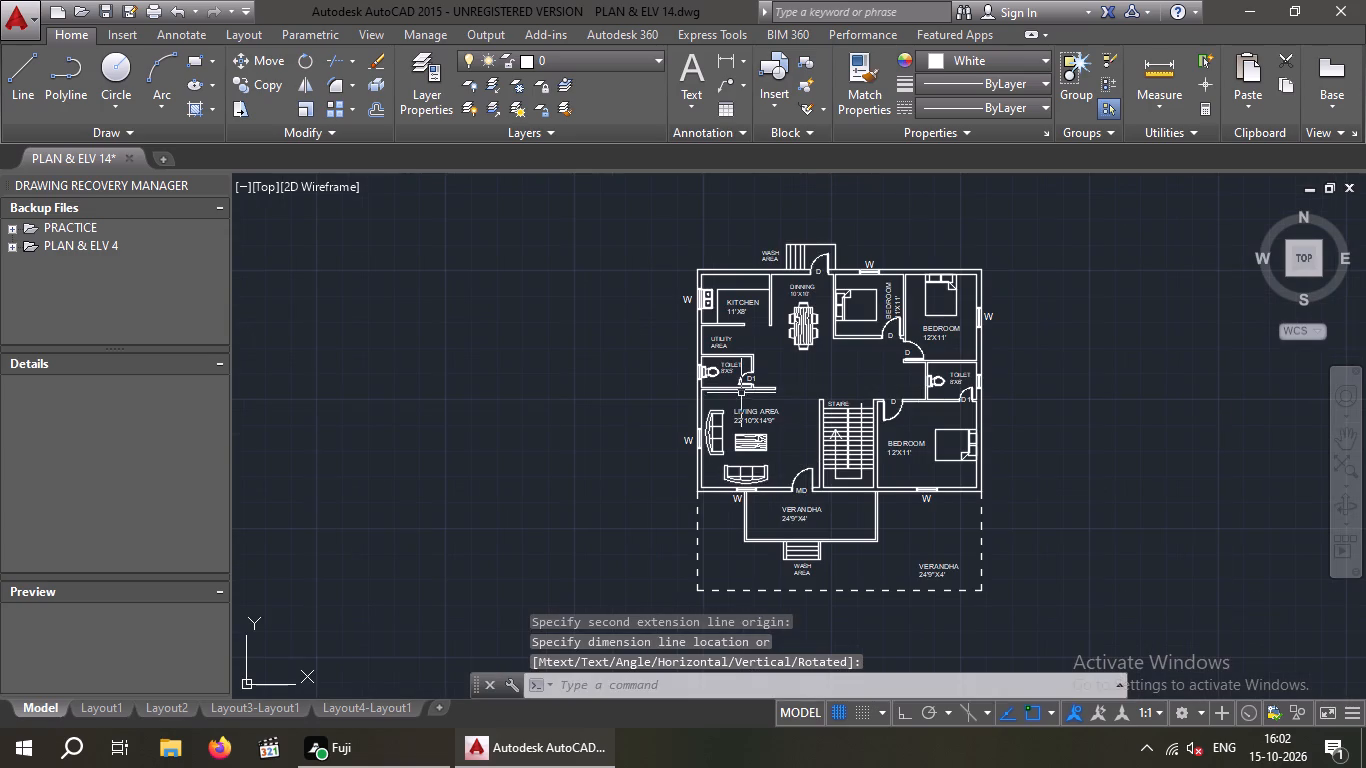
scroll(702, 400, "up", 3)
left_click(682, 353)
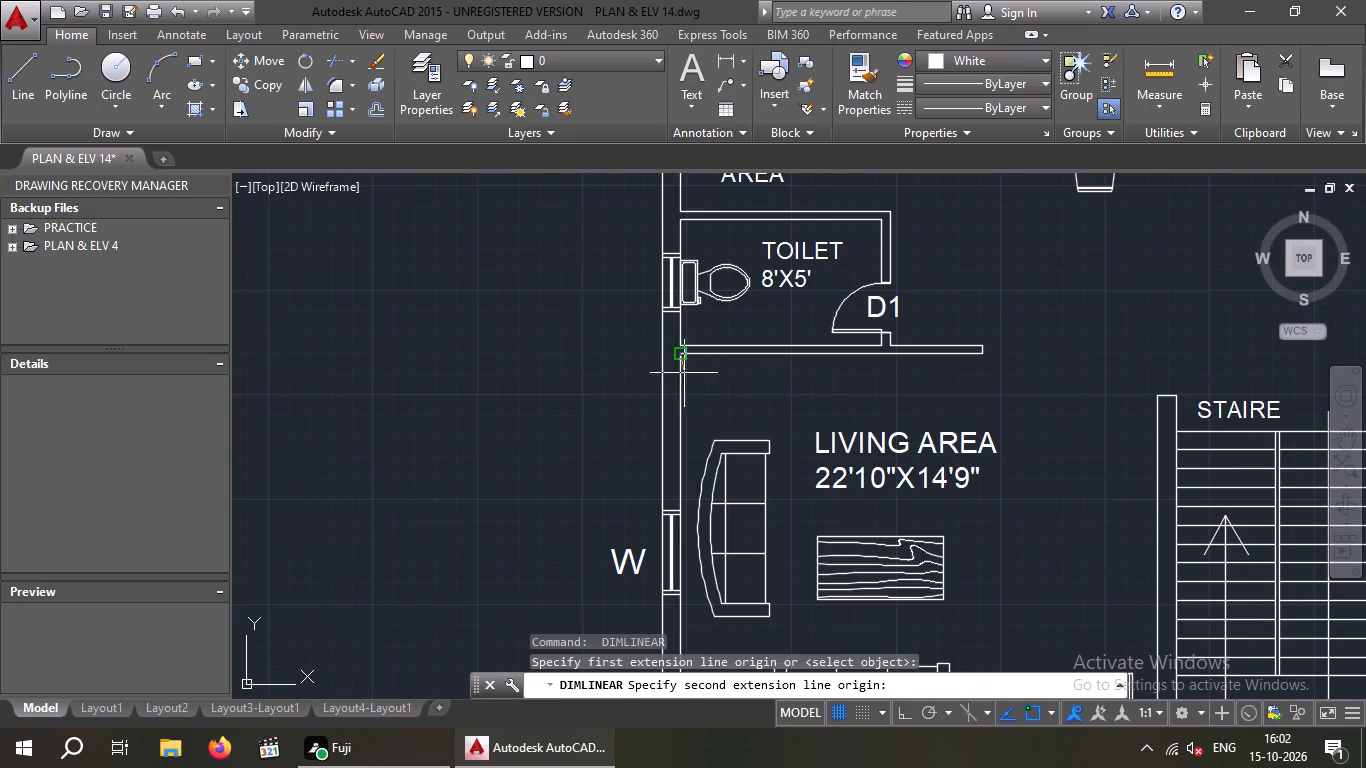
scroll(690, 413, "down", 3)
scroll(689, 504, "up", 4)
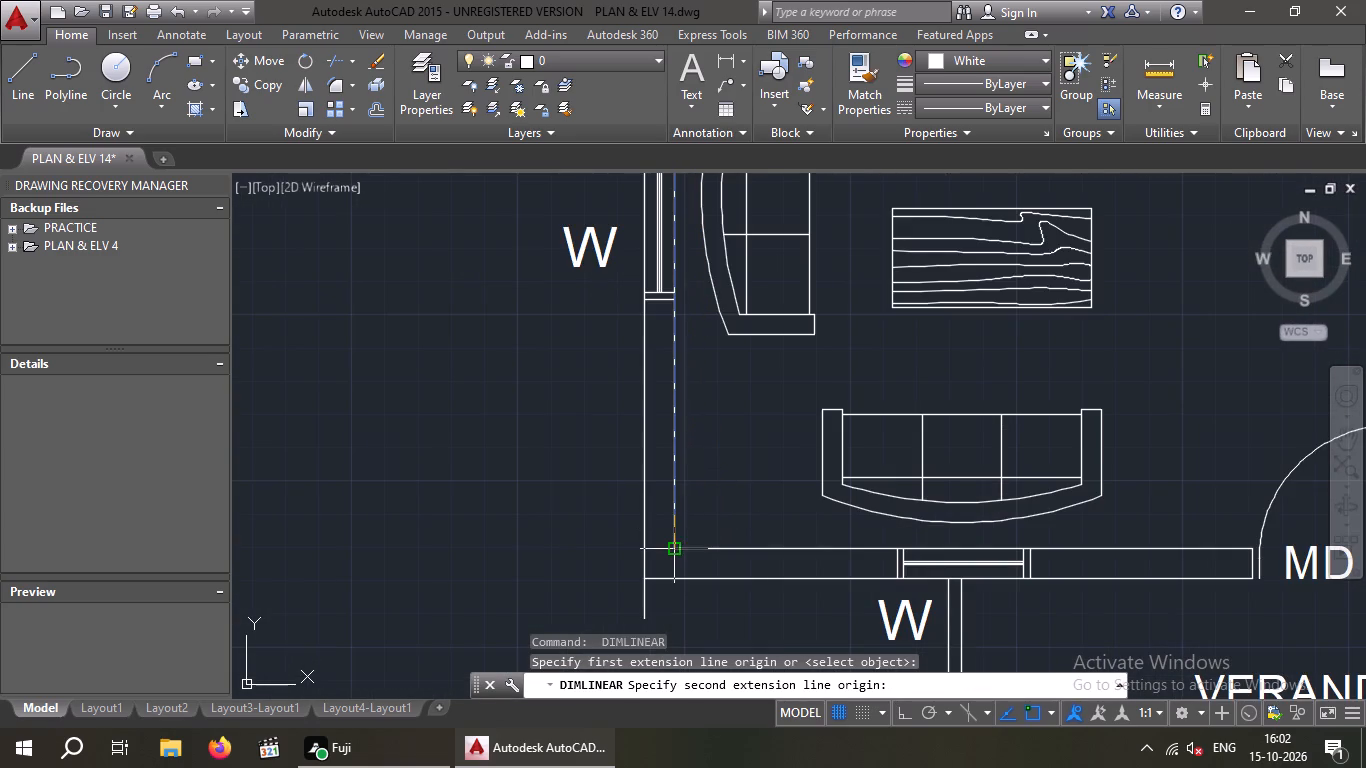
left_click(676, 548)
scroll(553, 541, "down", 2)
scroll(550, 531, "up", 1)
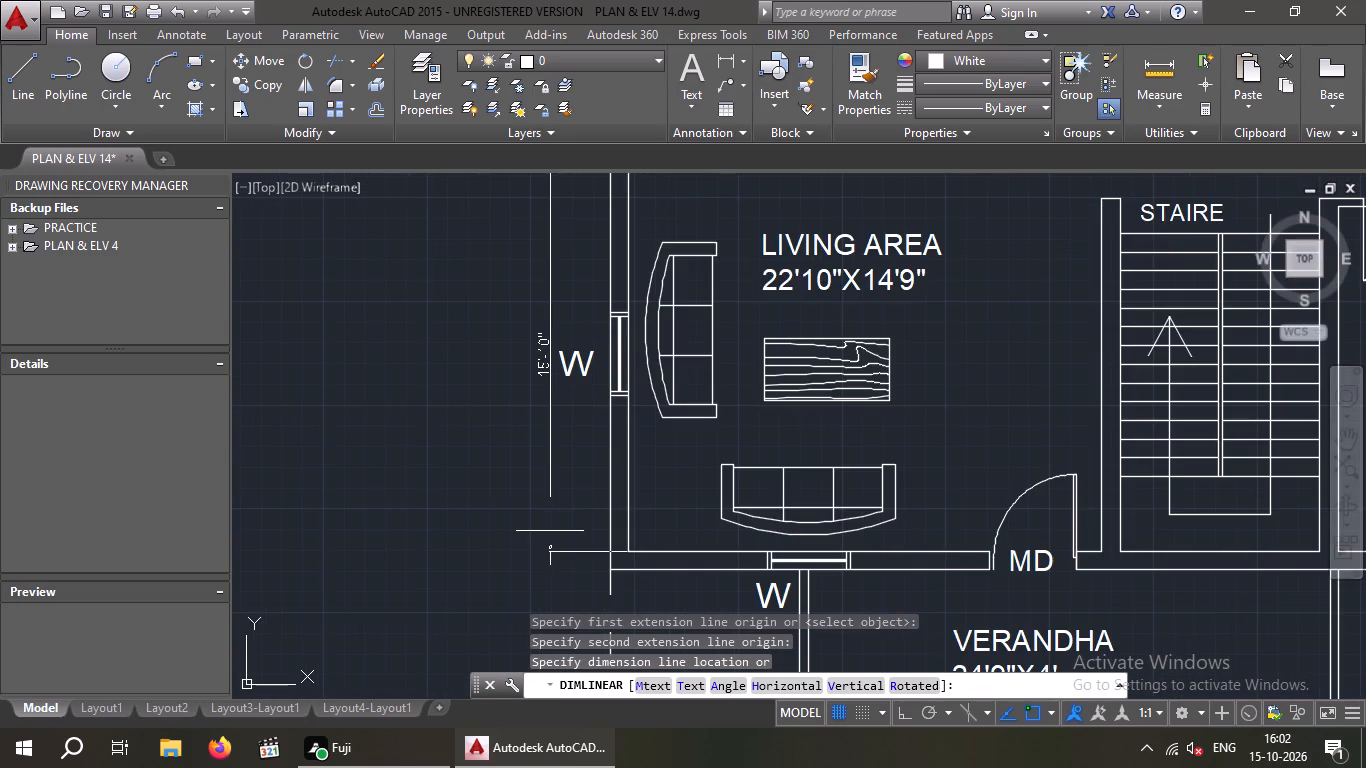
scroll(550, 531, "up", 2)
middle_click_drag(550, 531, 525, 651)
scroll(516, 631, "down", 1)
middle_click(516, 631)
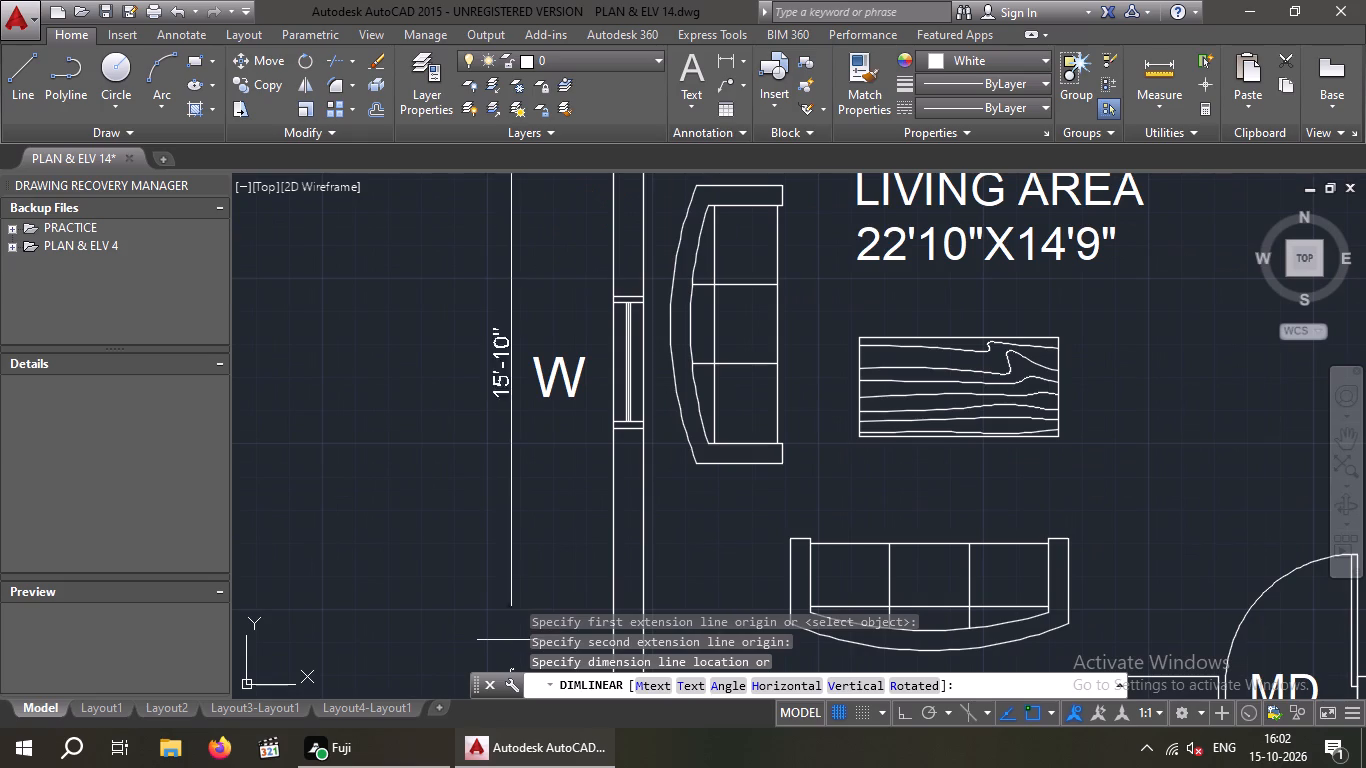
key("space")
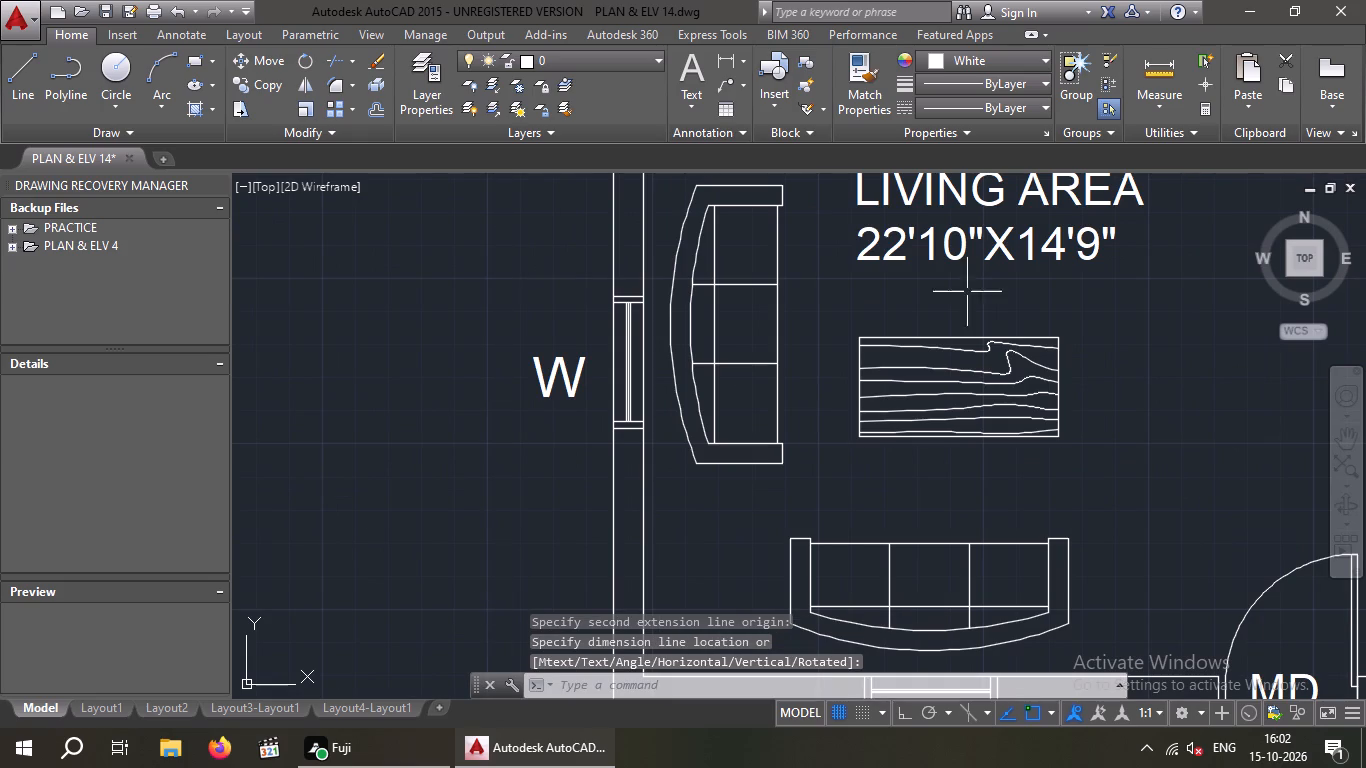
Change the depth in the LIVING AREA label's size line to 15'10".
double_click(945, 251)
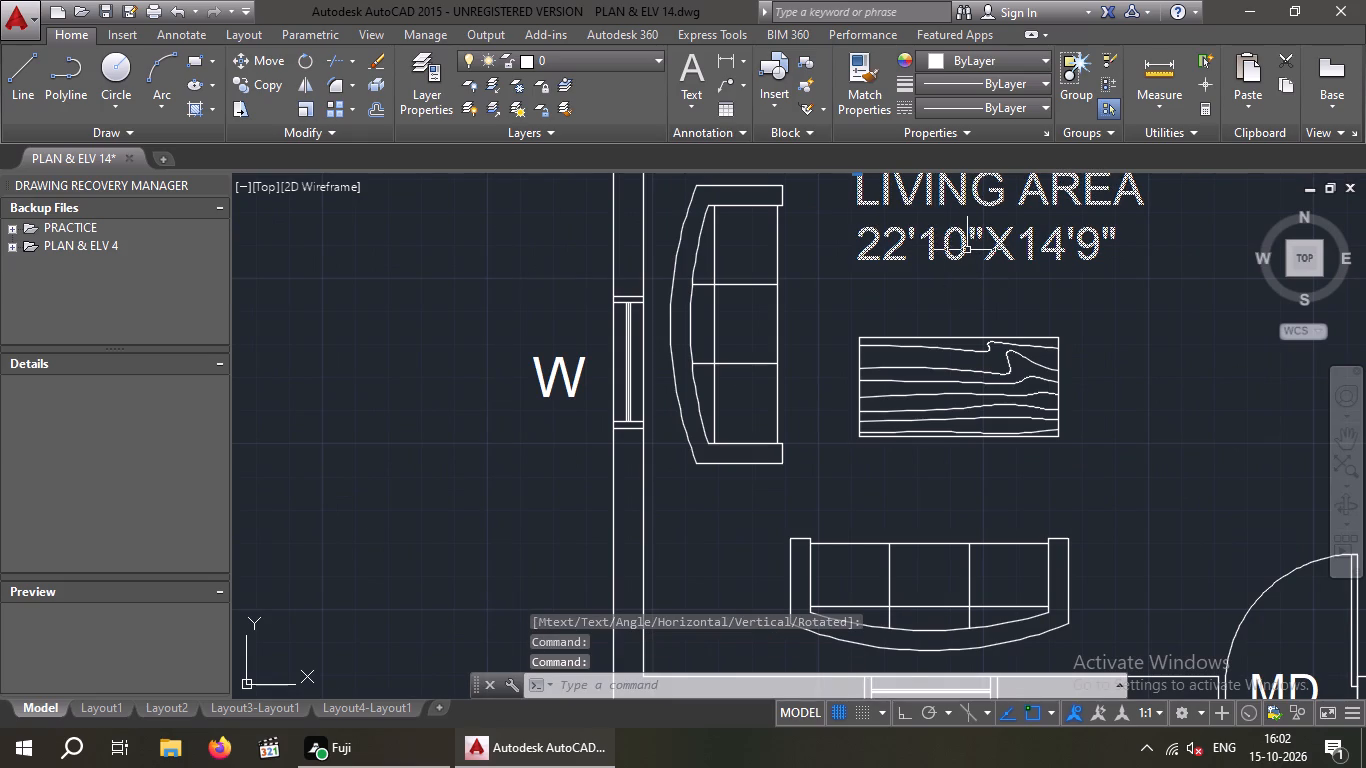
double_click(957, 250)
middle_click_drag(985, 250, 967, 337)
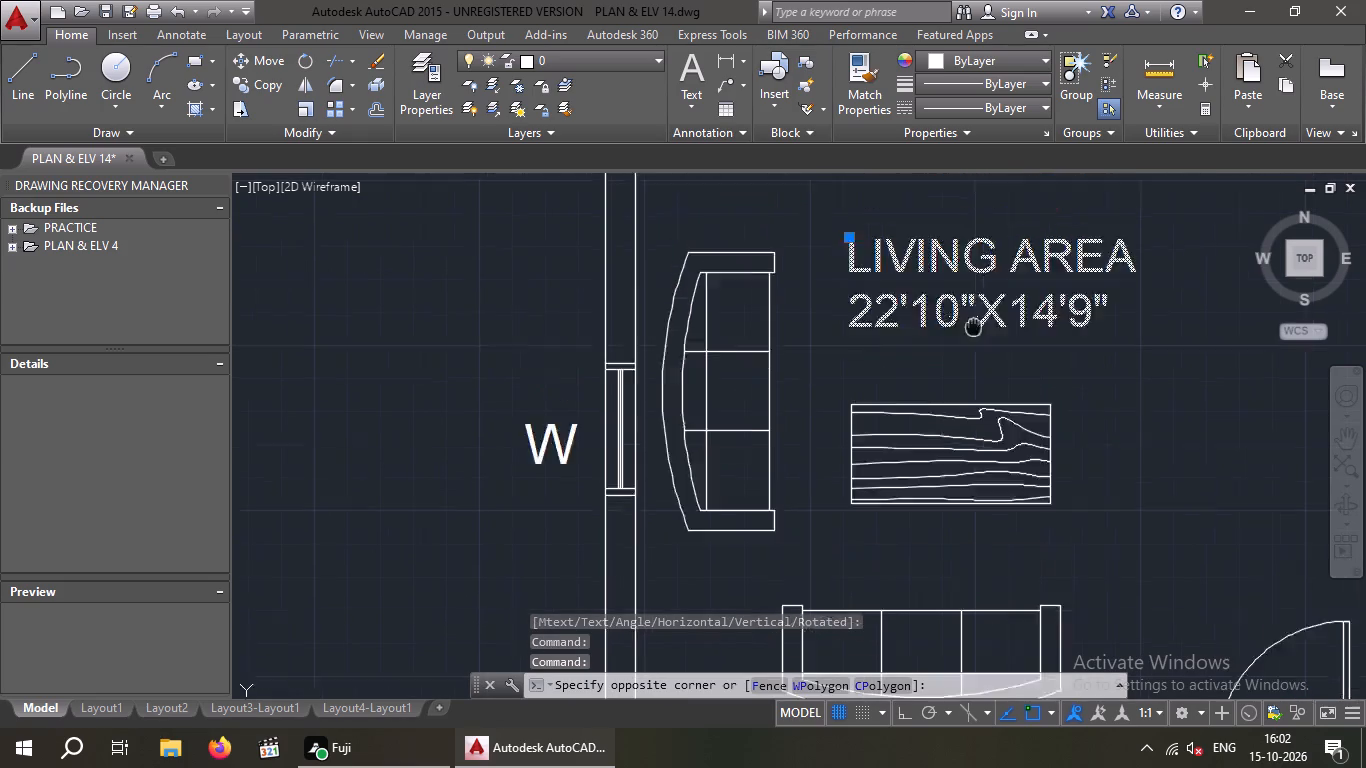
middle_click_drag(967, 337, 853, 429)
key("space")
key("space")
double_click(828, 427)
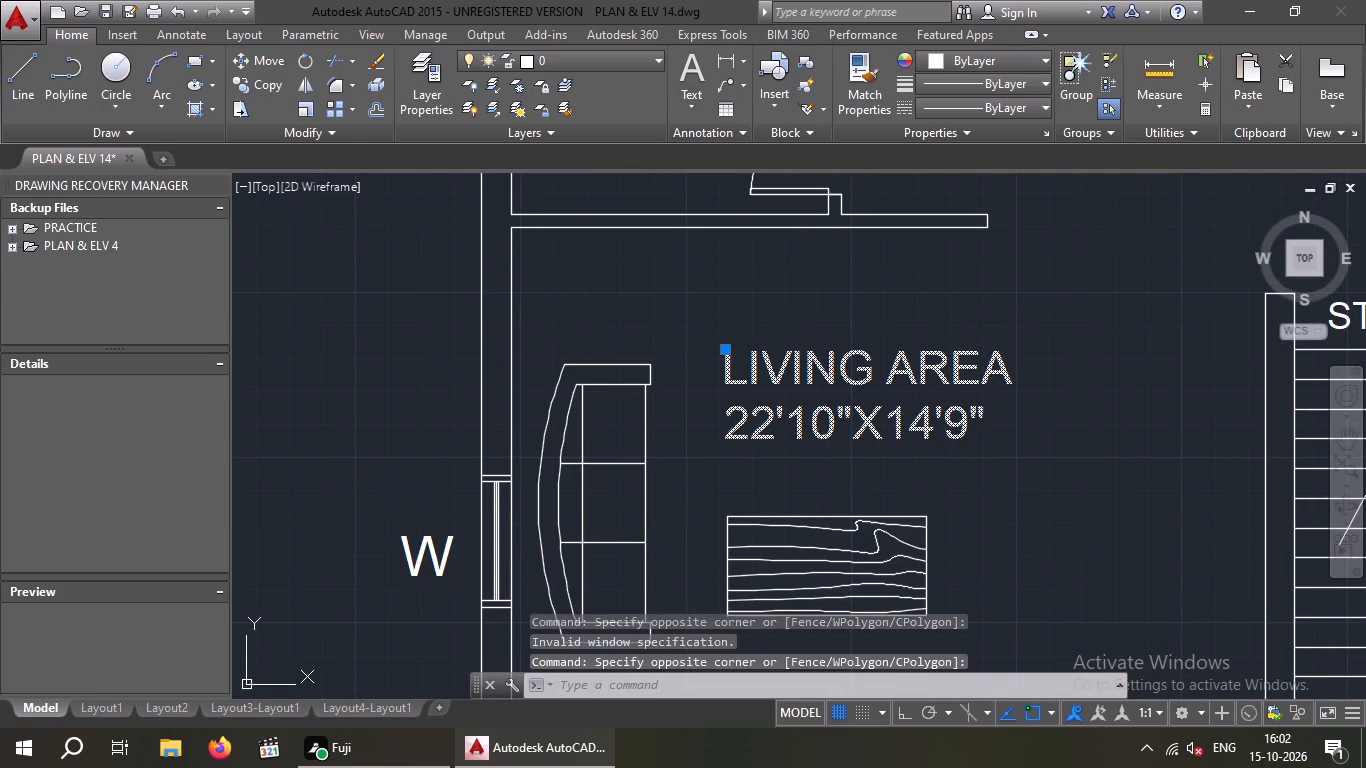
left_click(933, 437)
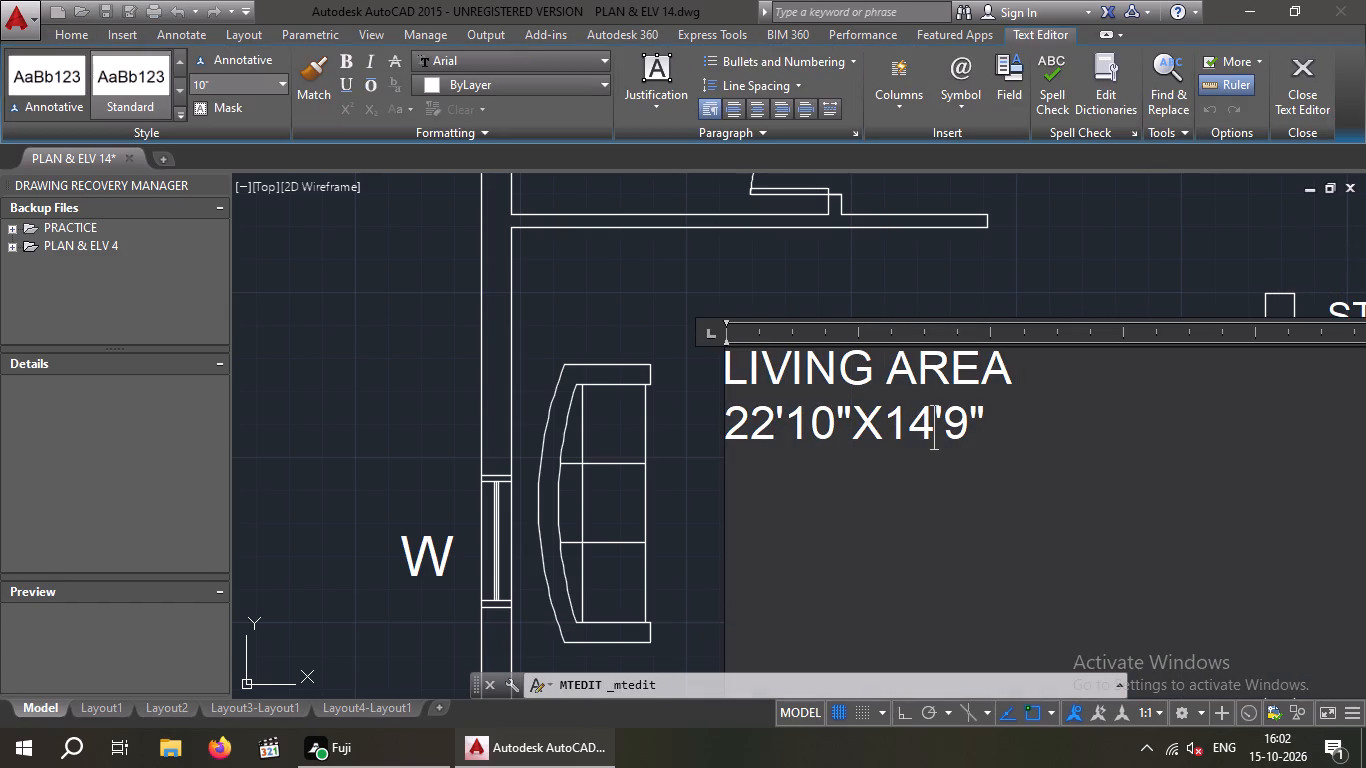
key("BackSpace")
key("5")
key("Right")
key("Right")
key("BackSpace")
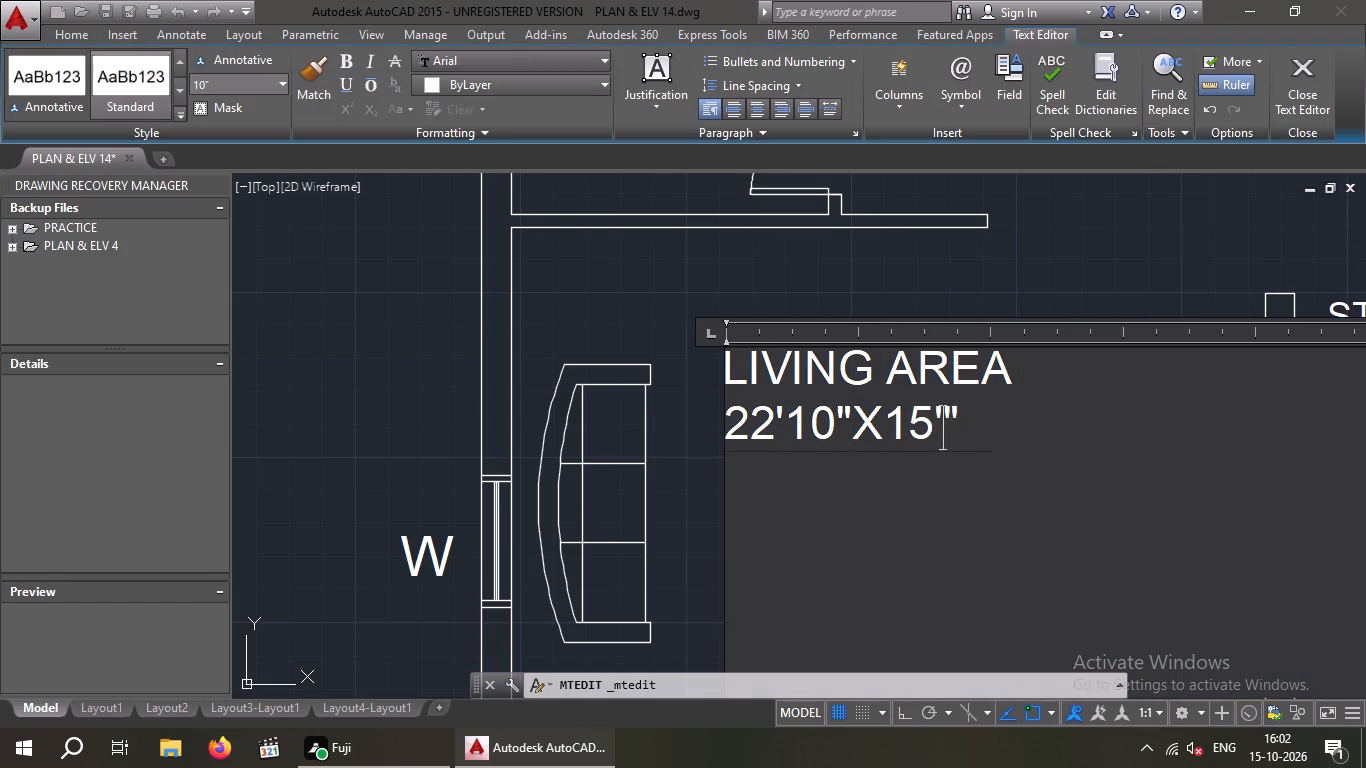
type("10")
Change the width in the LIVING AREA label's size line to 19', so it reads 19'X15'10".
key("Left")
key("Left")
key("Left")
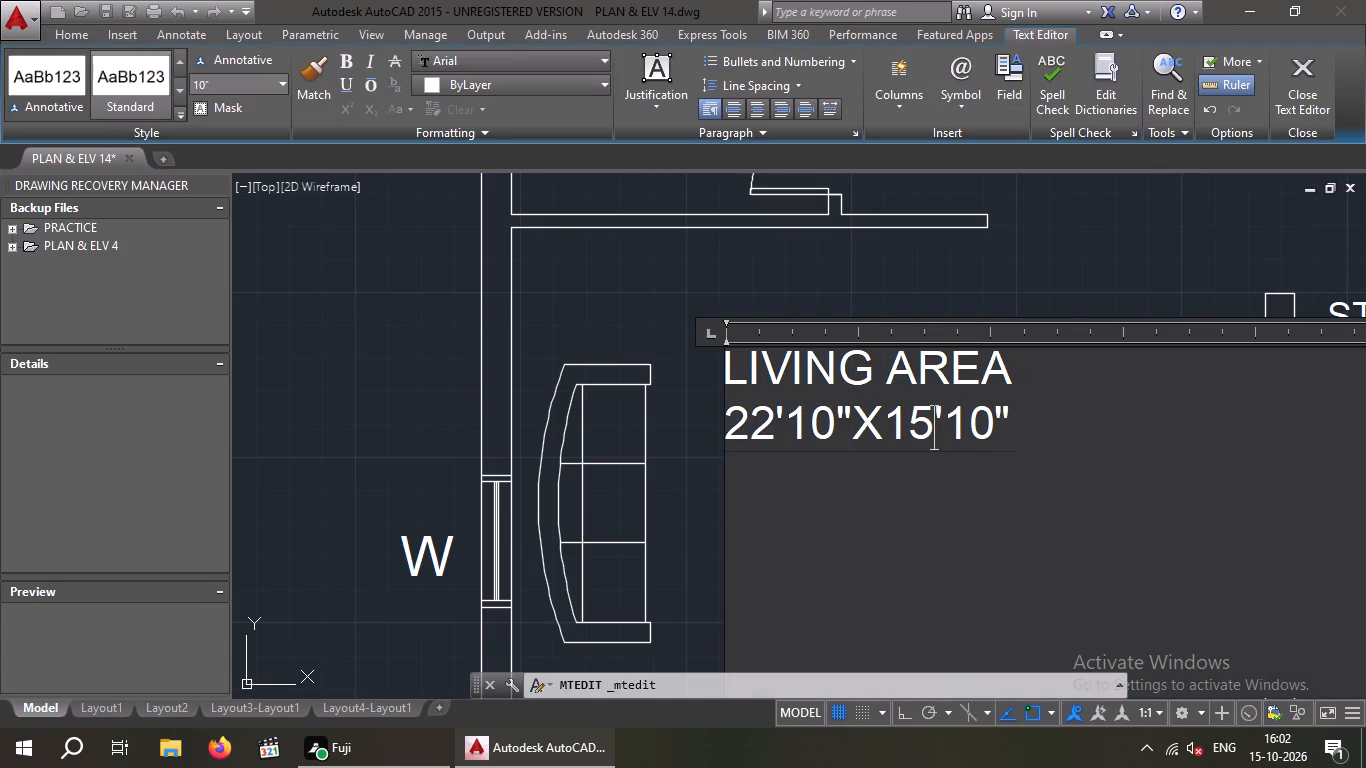
key("Left")
key("Left")
key("Left")
key("BackSpace")
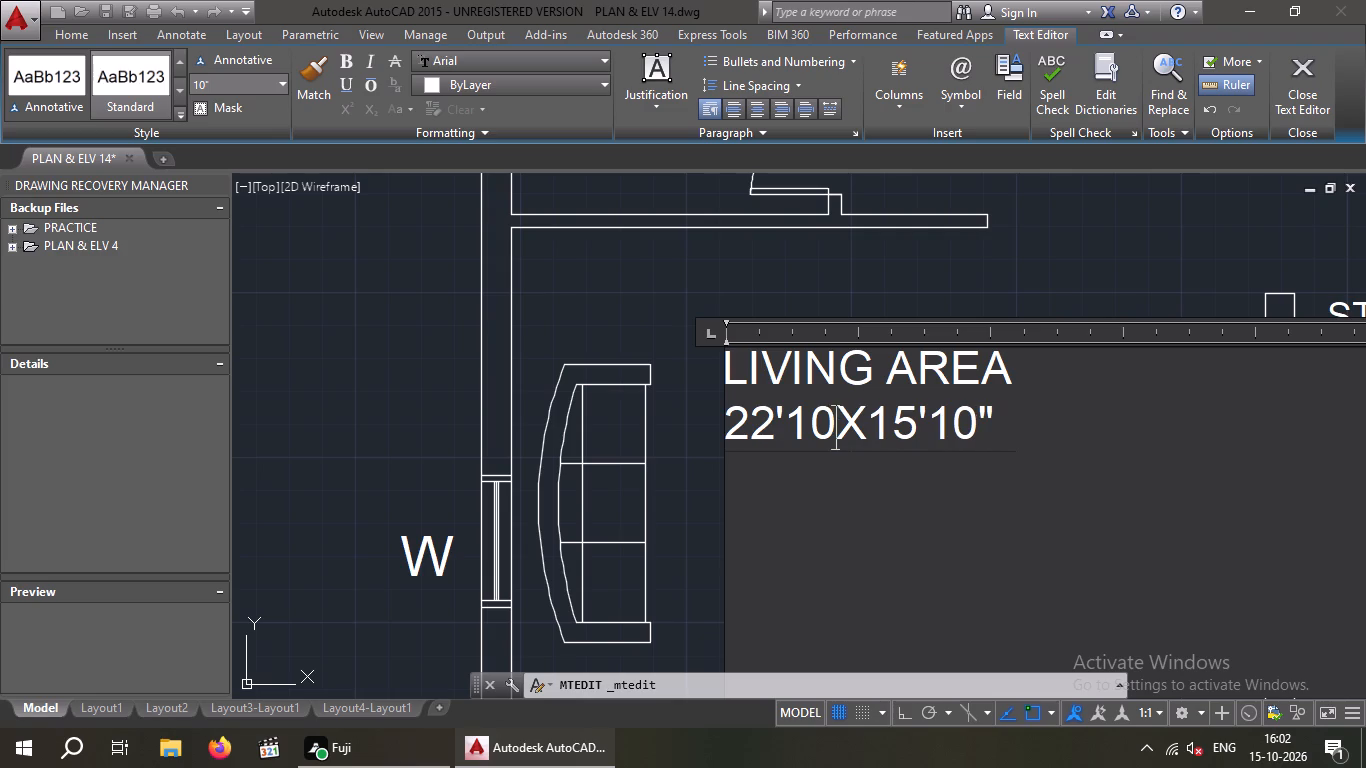
key("BackSpace")
key("BackSpace")
key("Left")
key("BackSpace")
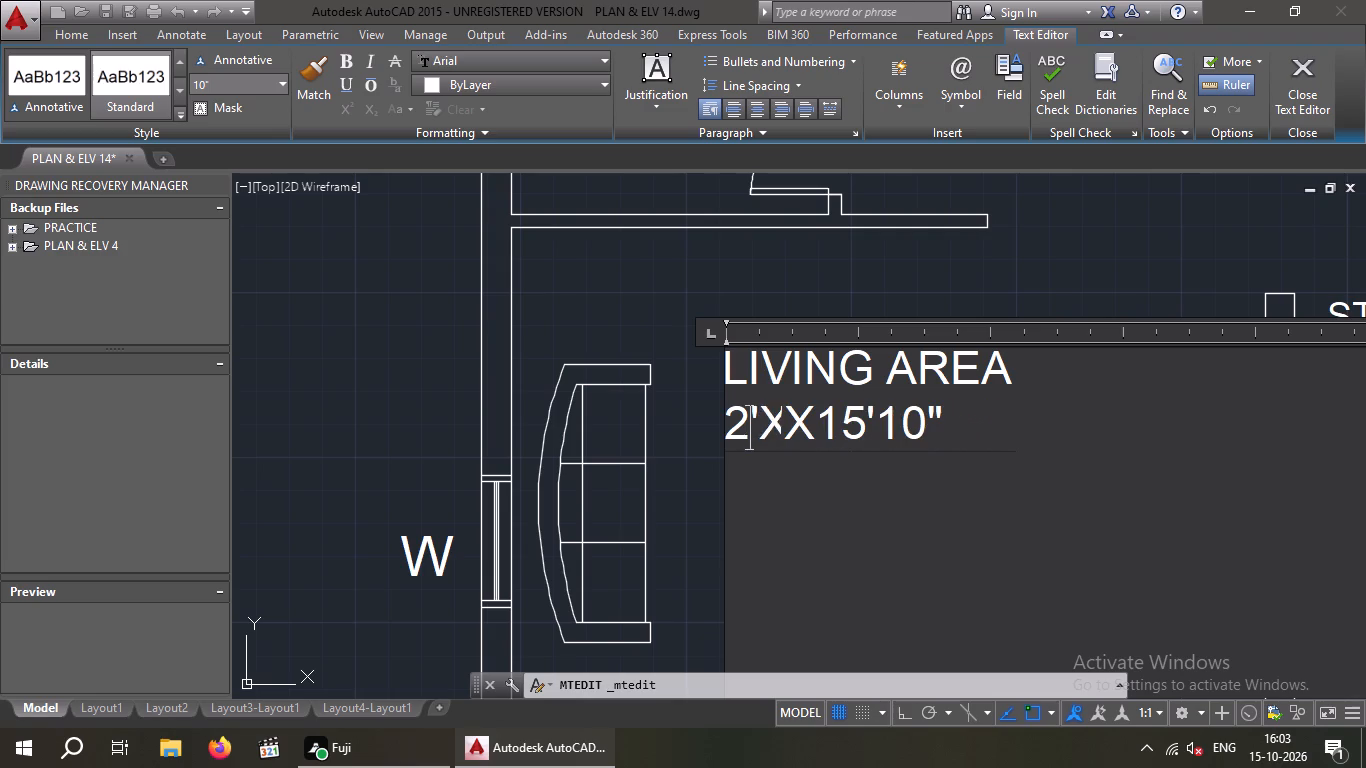
key("BackSpace")
type("19*")
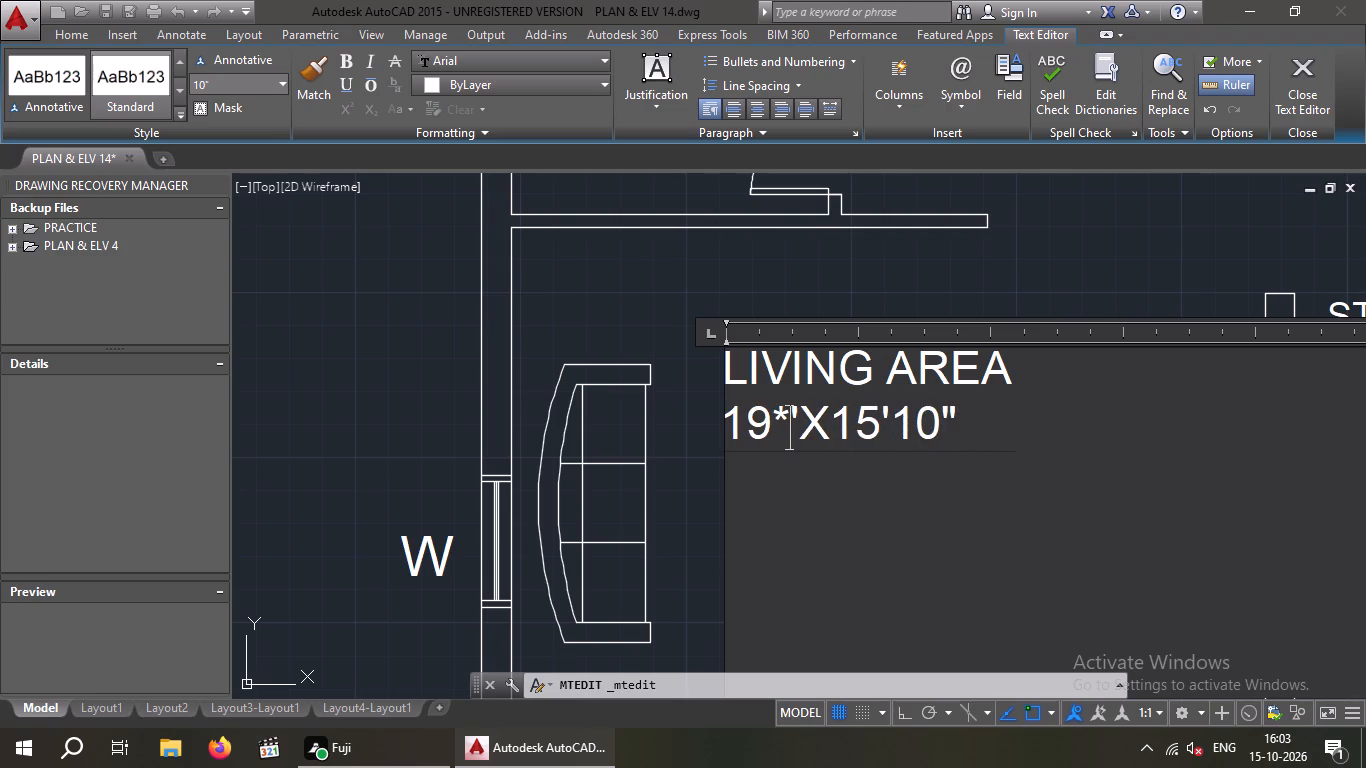
key("BackSpace")
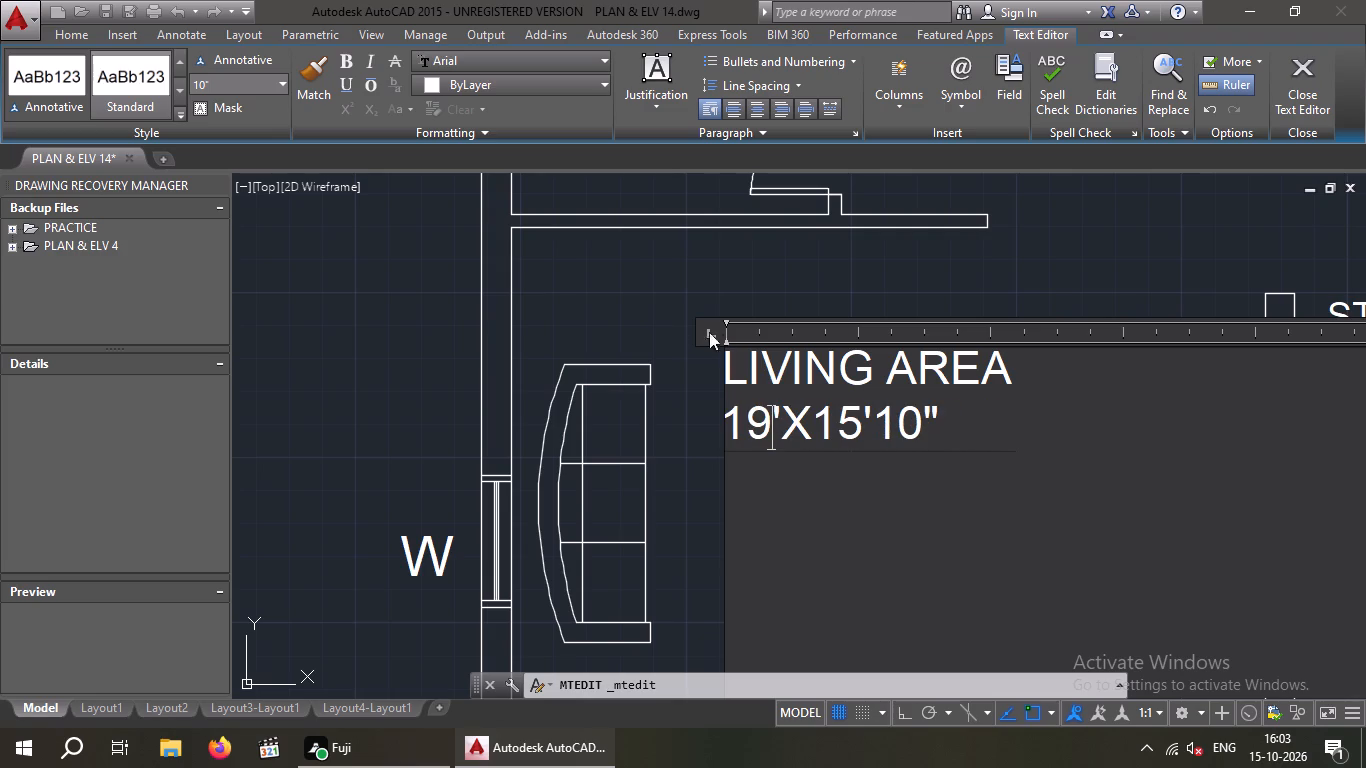
left_click_drag(624, 299, 640, 300)
Measure the rear corner bedroom's inner width along the rear wall, from the bedroom partition to the outer side wall, with a linear dimension.
scroll(657, 305, "down", 4)
middle_click_drag(738, 339, 639, 437)
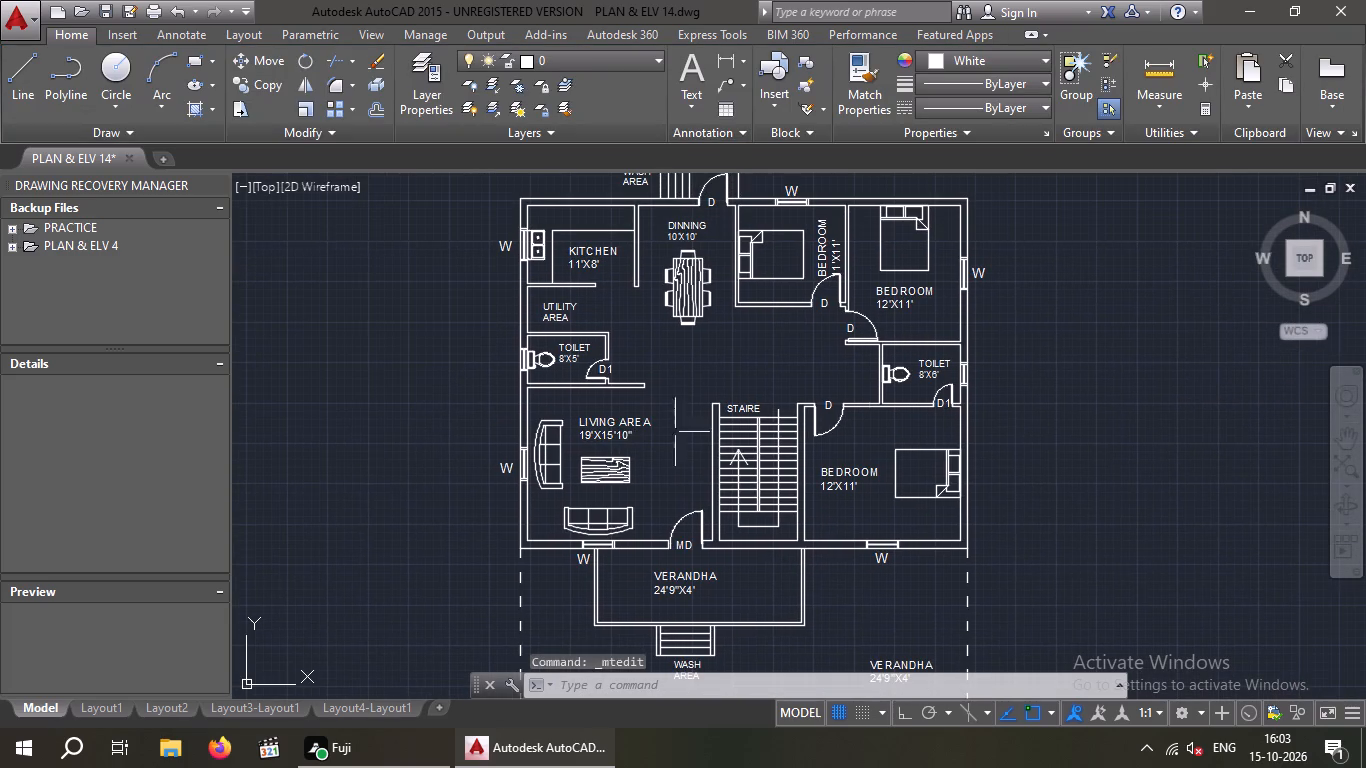
middle_click_drag(757, 446, 649, 390)
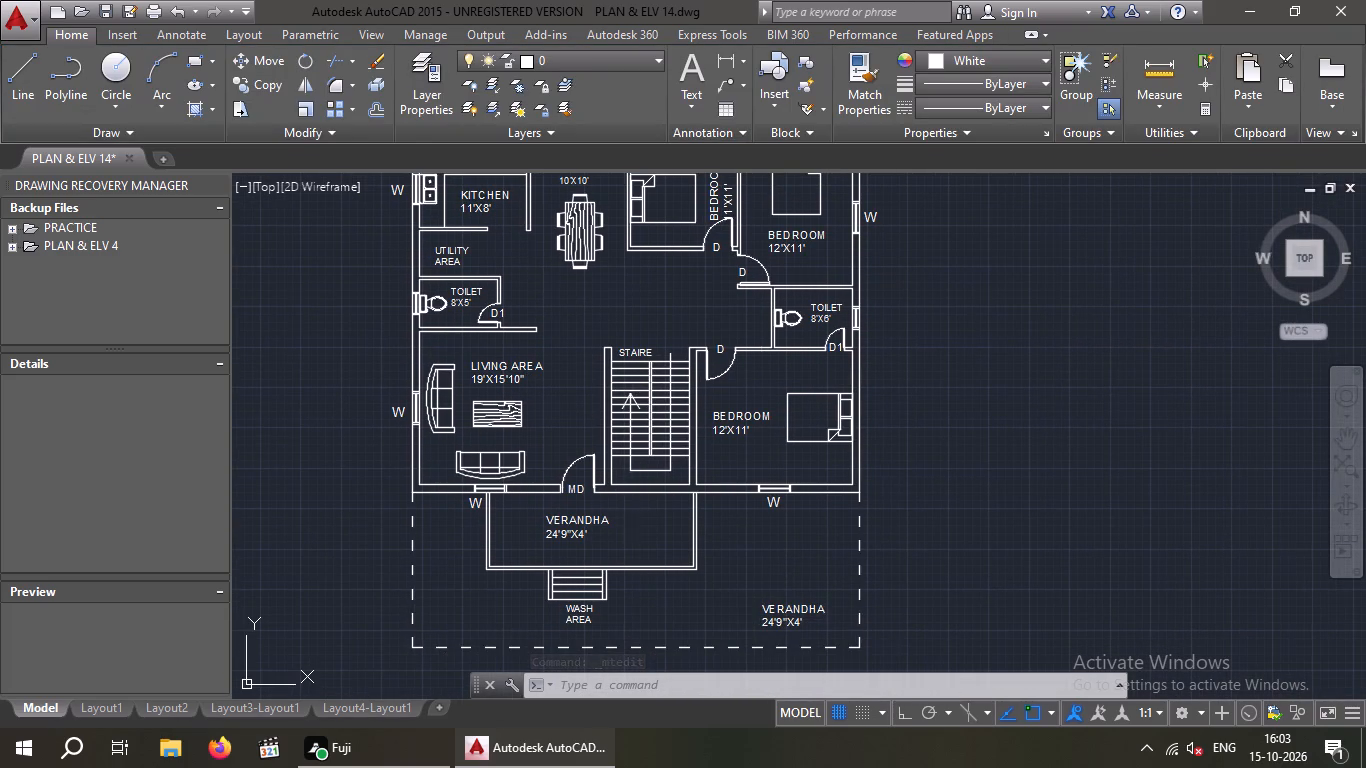
middle_click_drag(696, 376, 622, 485)
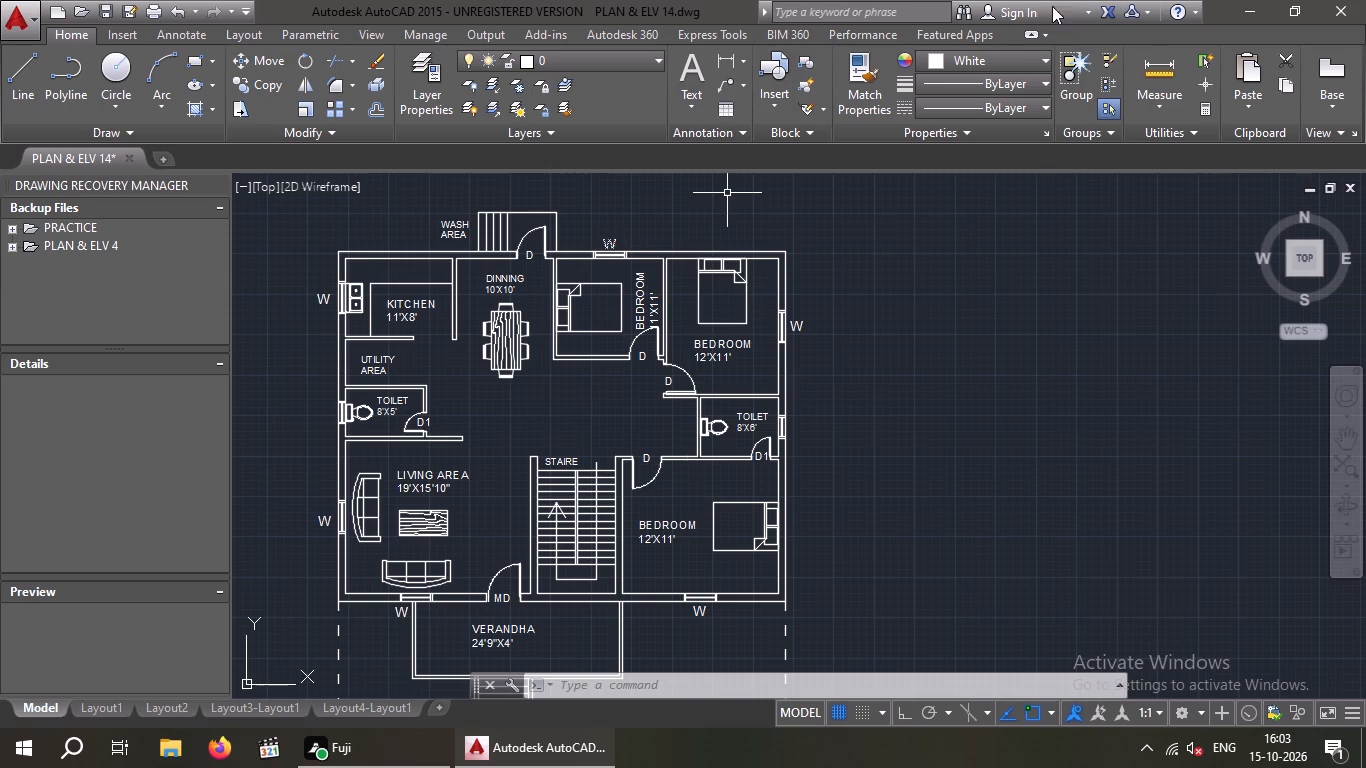
left_click(733, 64)
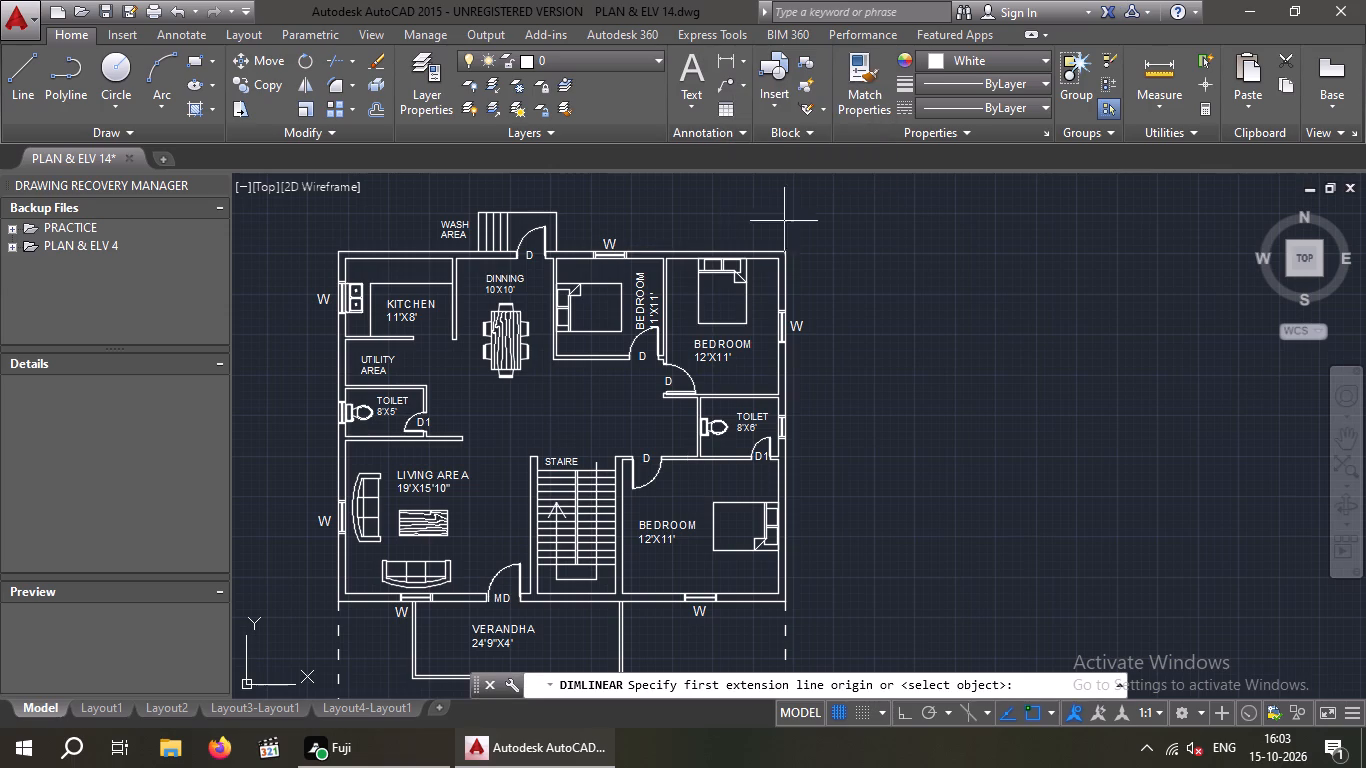
scroll(693, 285, "up", 4)
scroll(687, 270, "down", 2)
middle_click_drag(687, 270, 602, 339)
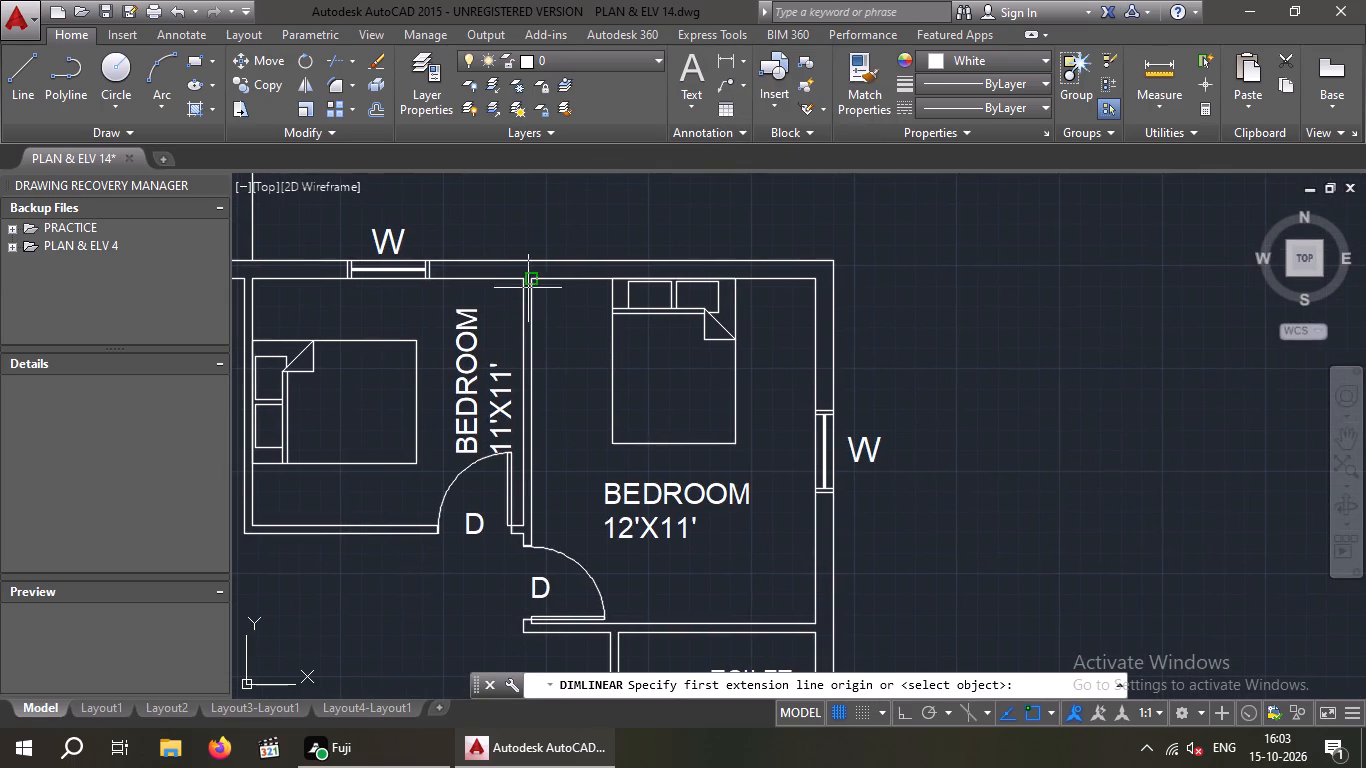
left_click(534, 275)
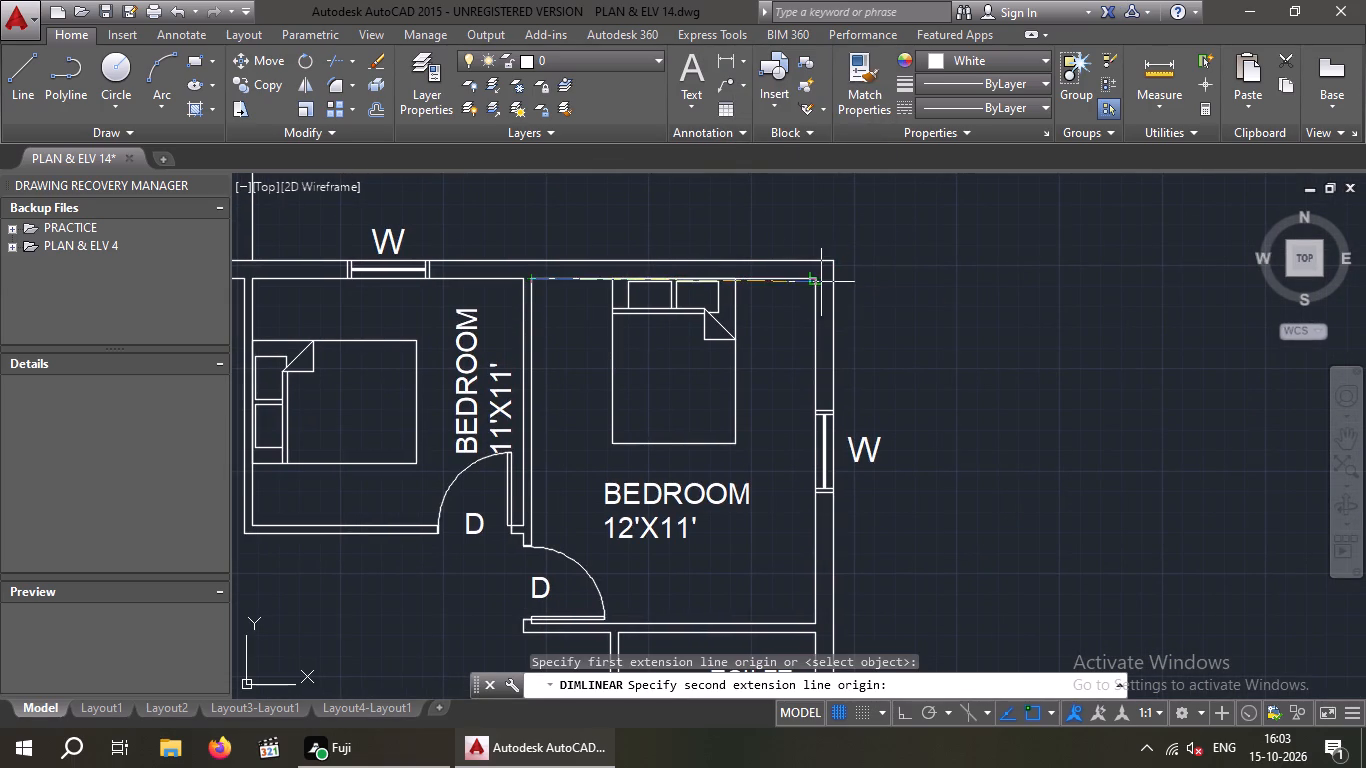
left_click(817, 281)
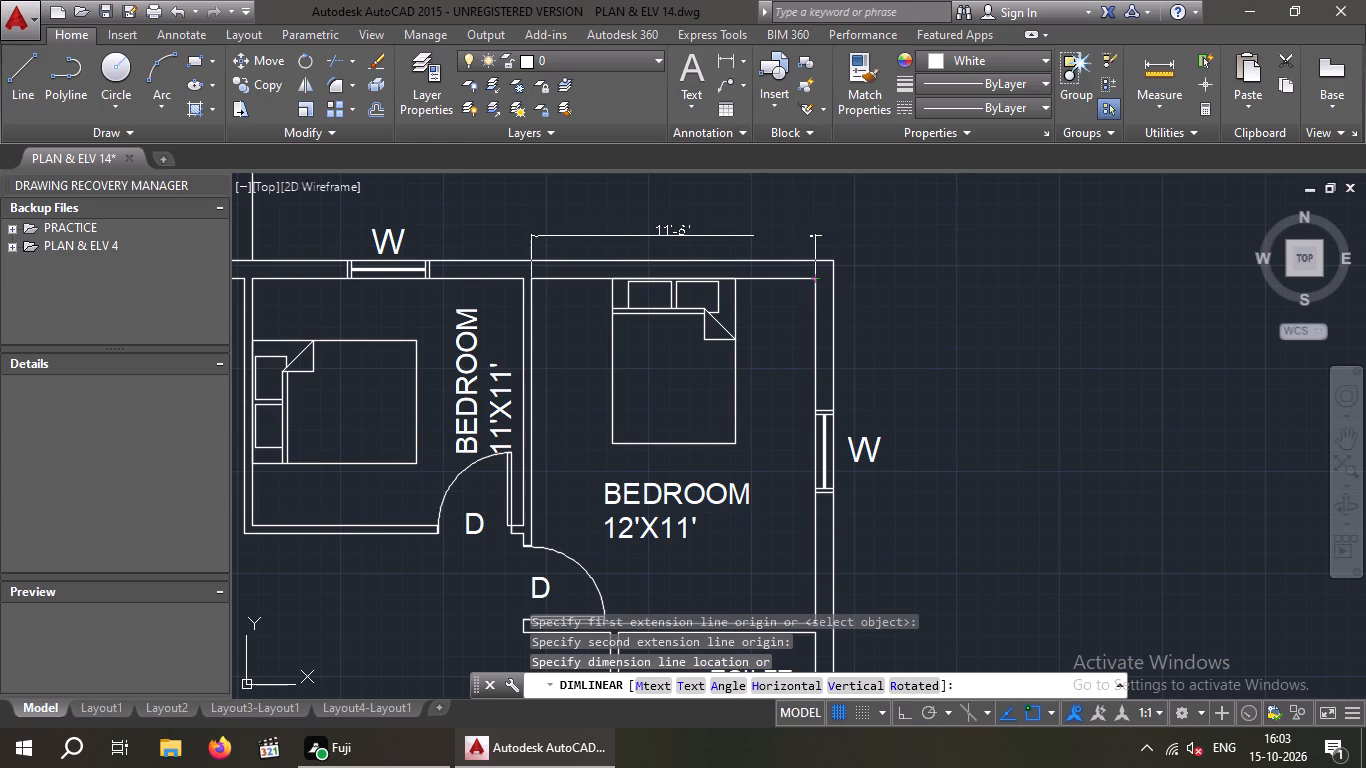
scroll(775, 237, "up", 1)
middle_click_drag(774, 268, 778, 283)
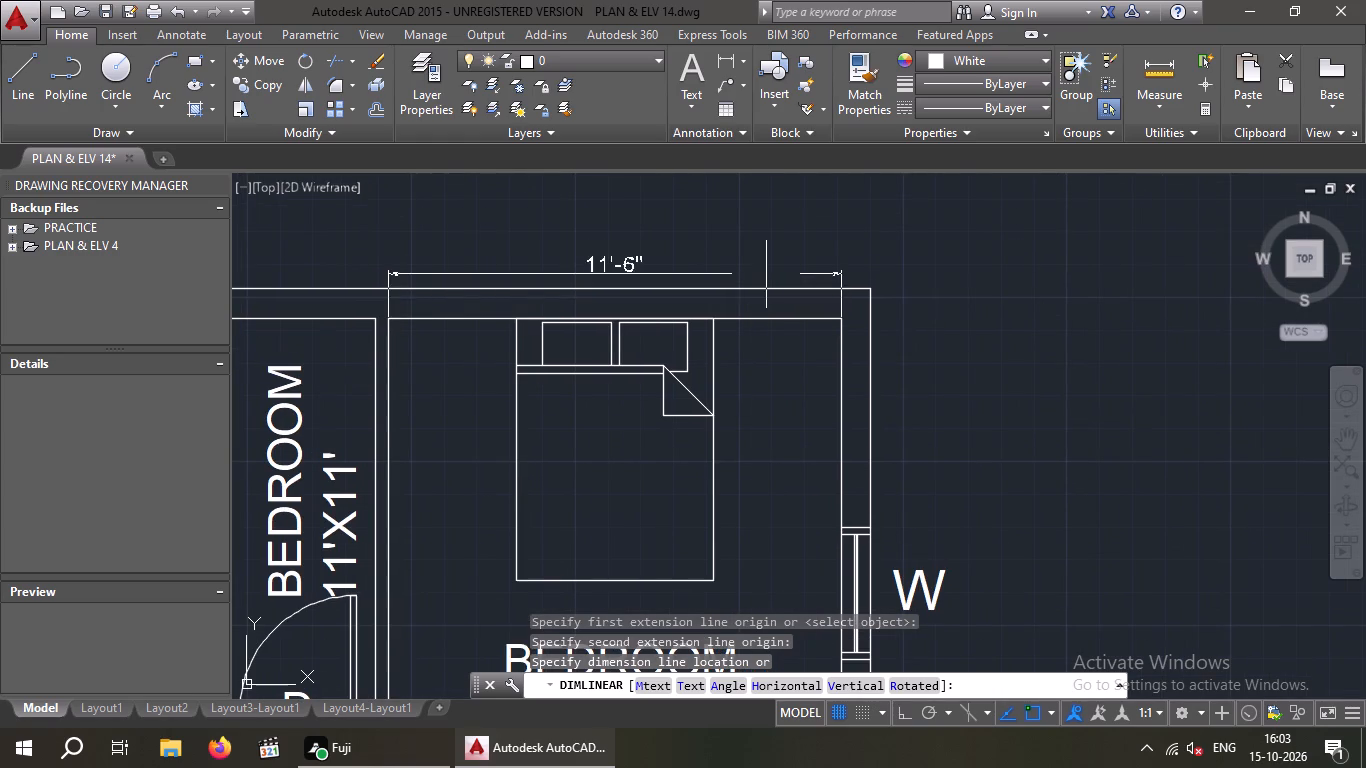
key("space")
Measure the rear corner bedroom's inner depth along the outer side wall, from the rear wall to the toilet partition, with a linear dimension.
scroll(763, 273, "down", 1)
middle_click_drag(779, 400, 707, 319)
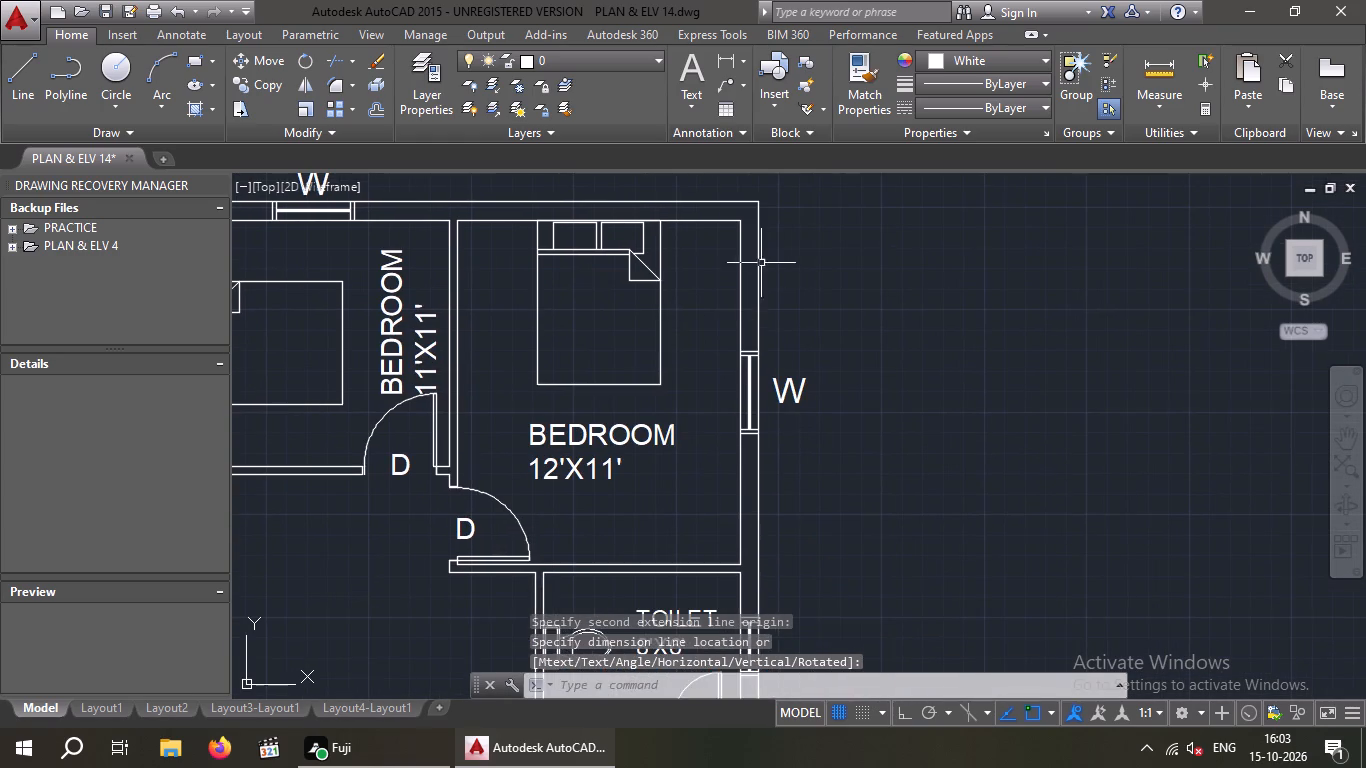
key("space")
left_click(739, 221)
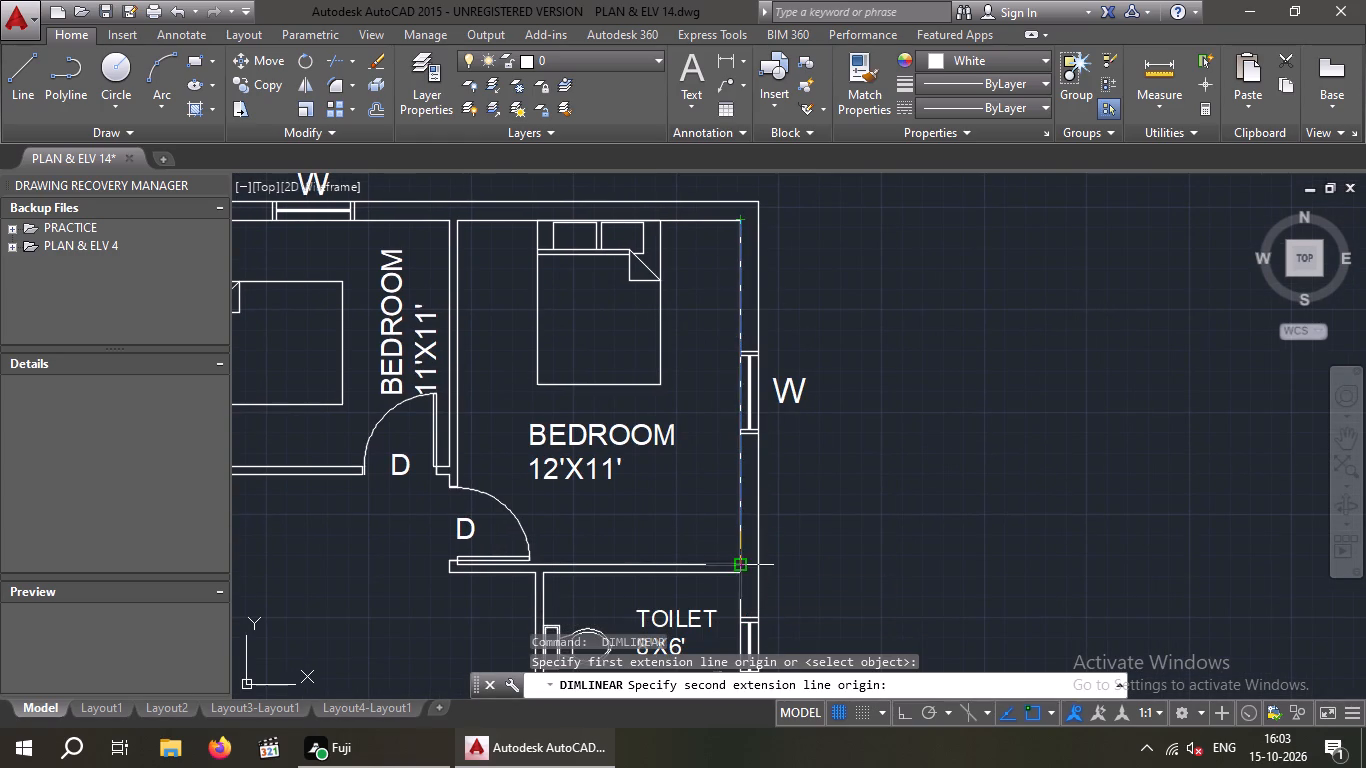
left_click(736, 566)
scroll(847, 543, "up", 2)
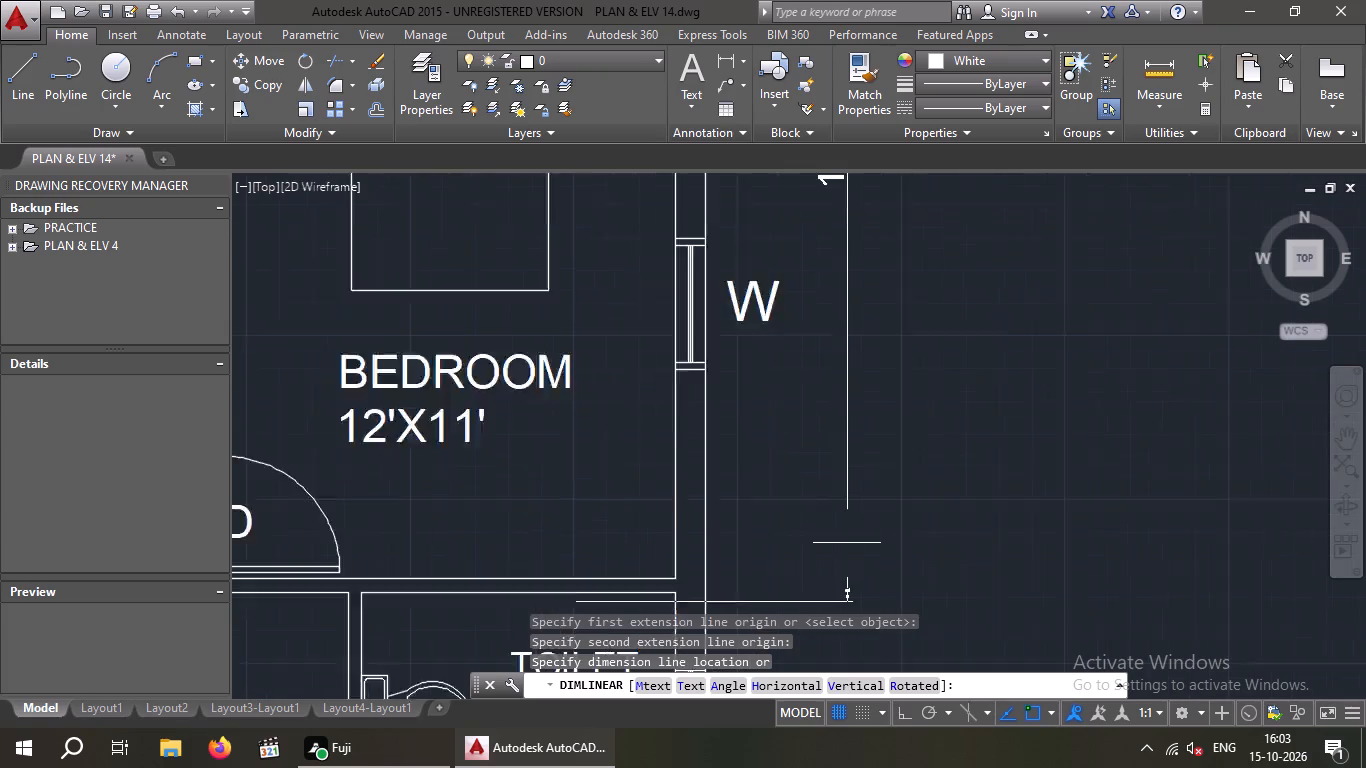
scroll(847, 543, "down", 1)
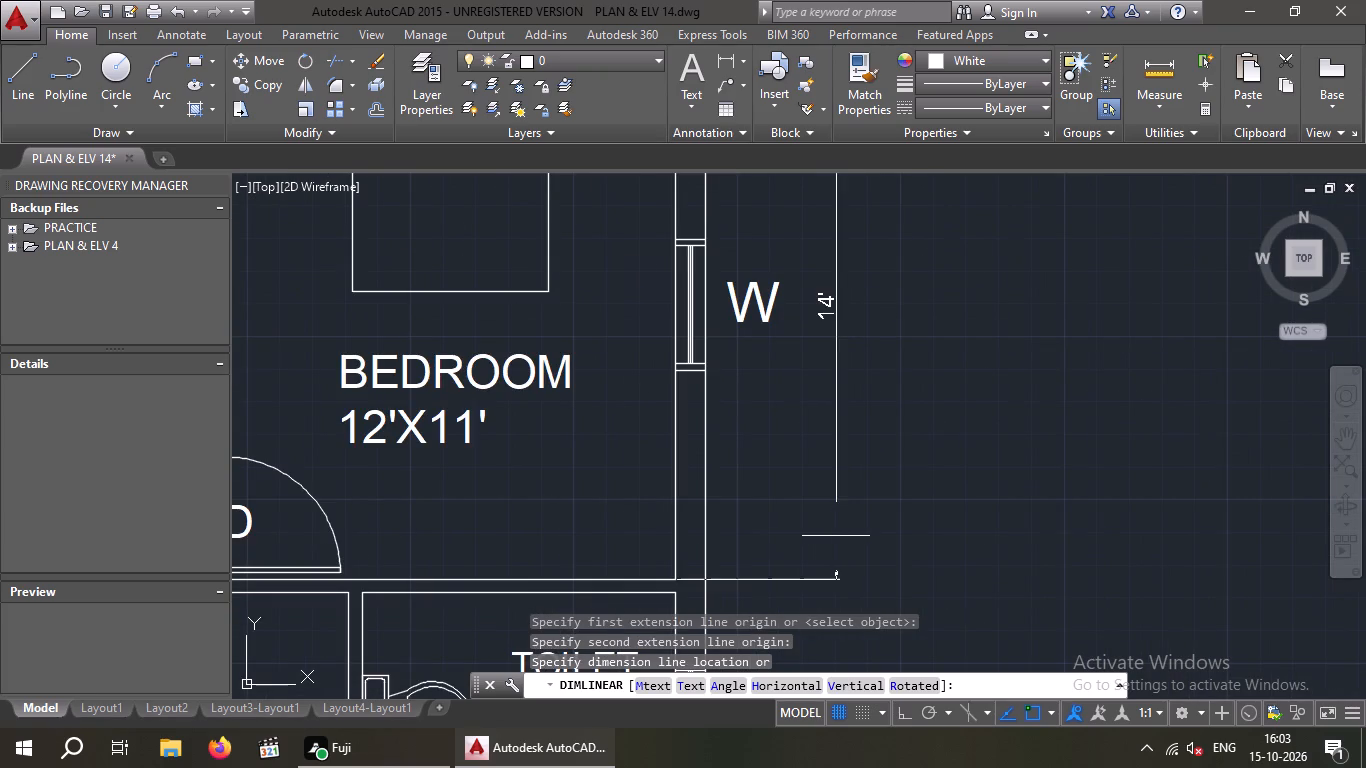
scroll(810, 545, "down", 1)
middle_click_drag(809, 546, 797, 573)
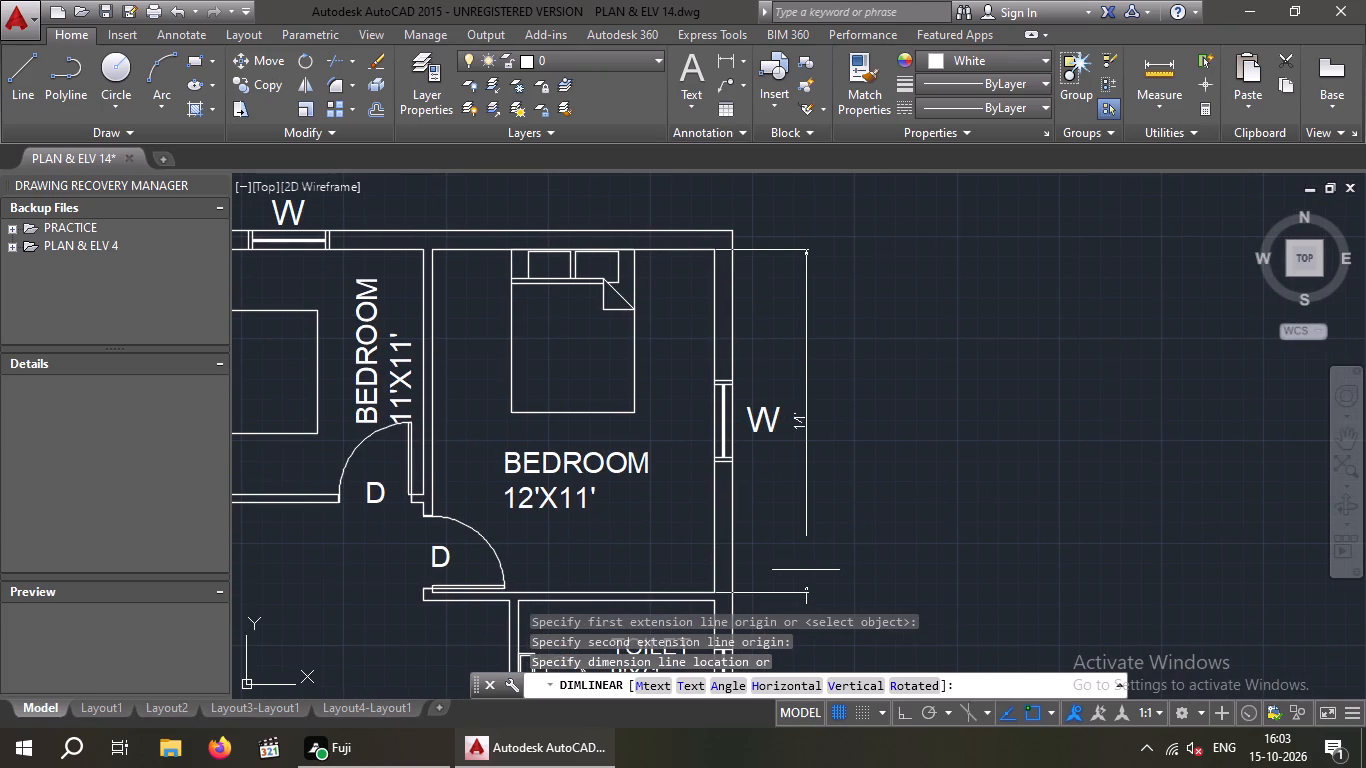
key("space")
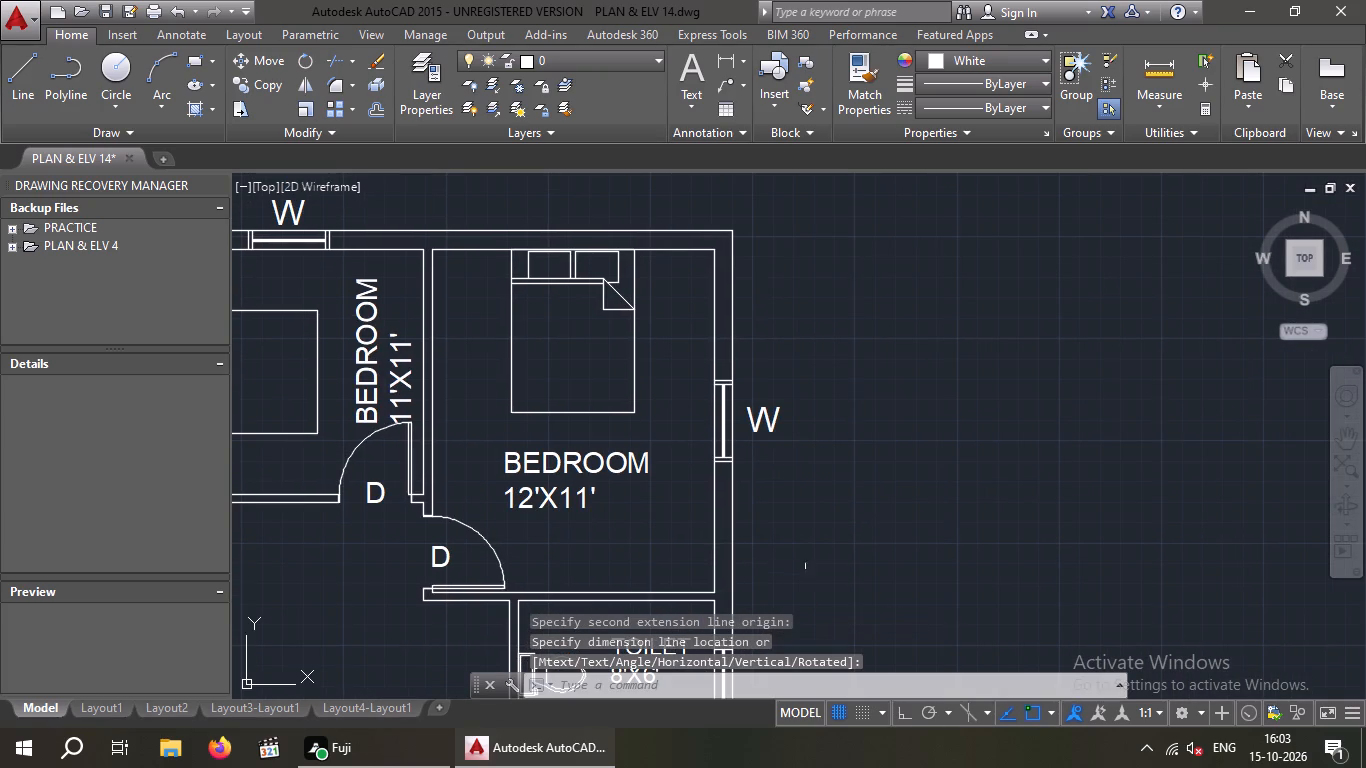
Measure the rear corner bedroom's inner width again along the rear wall with a linear dimension.
key("space")
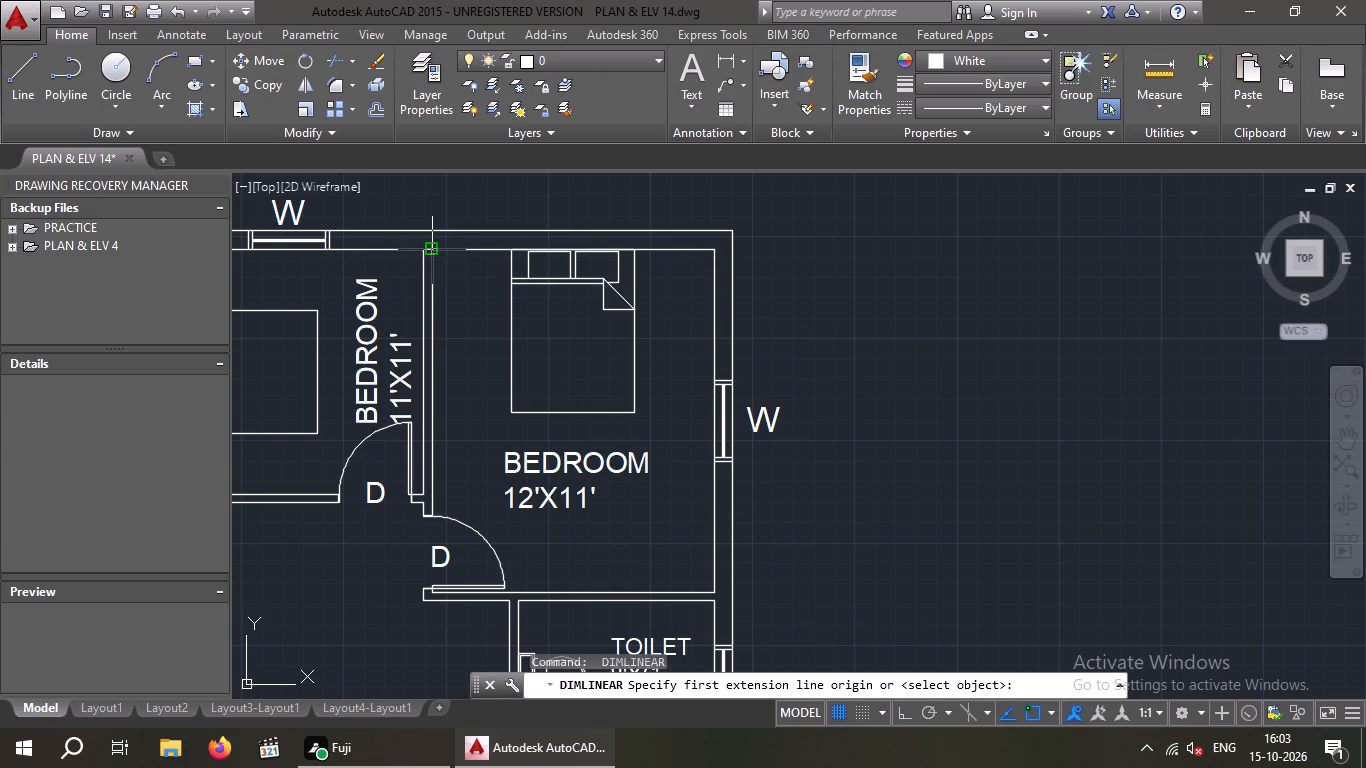
scroll(435, 250, "up", 2)
left_click_drag(427, 251, 463, 254)
left_click(1146, 250)
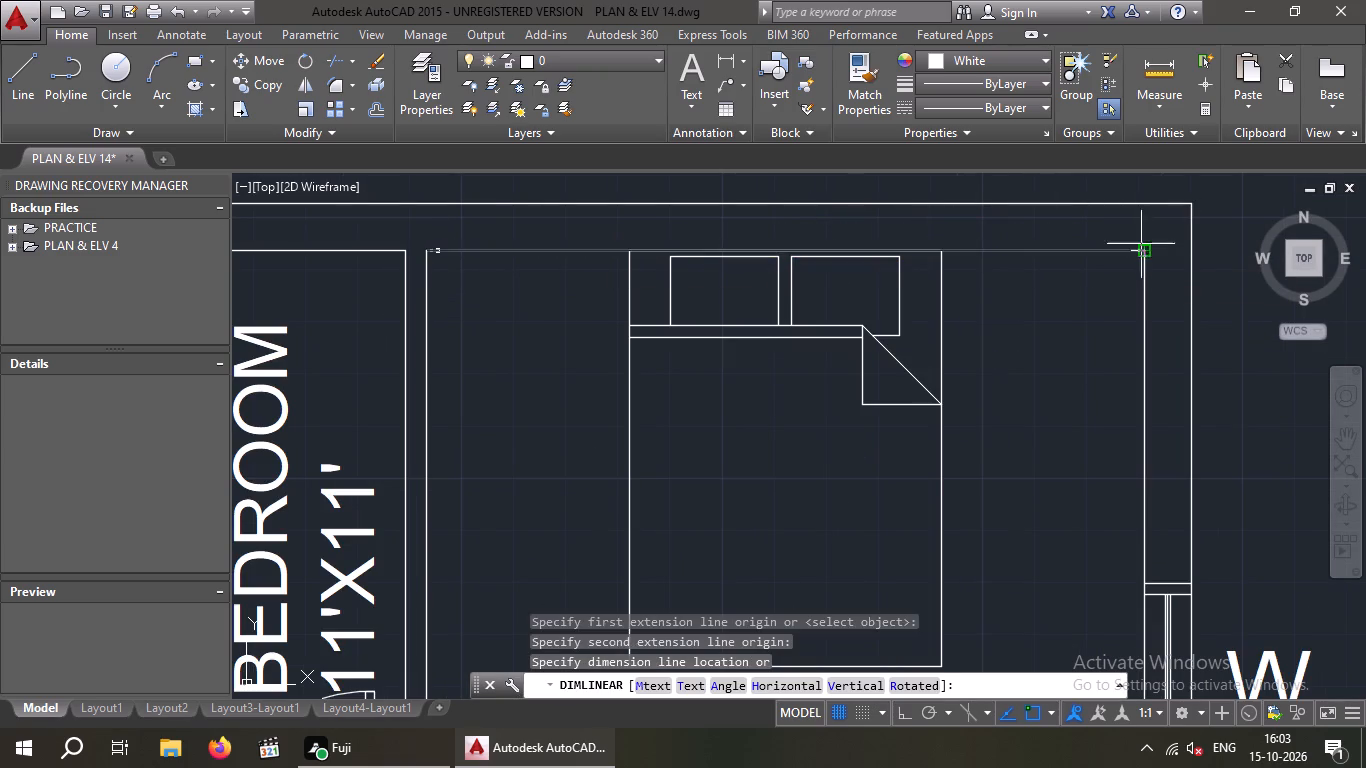
scroll(1139, 241, "down", 2)
middle_click_drag(1096, 311, 1047, 373)
key("space")
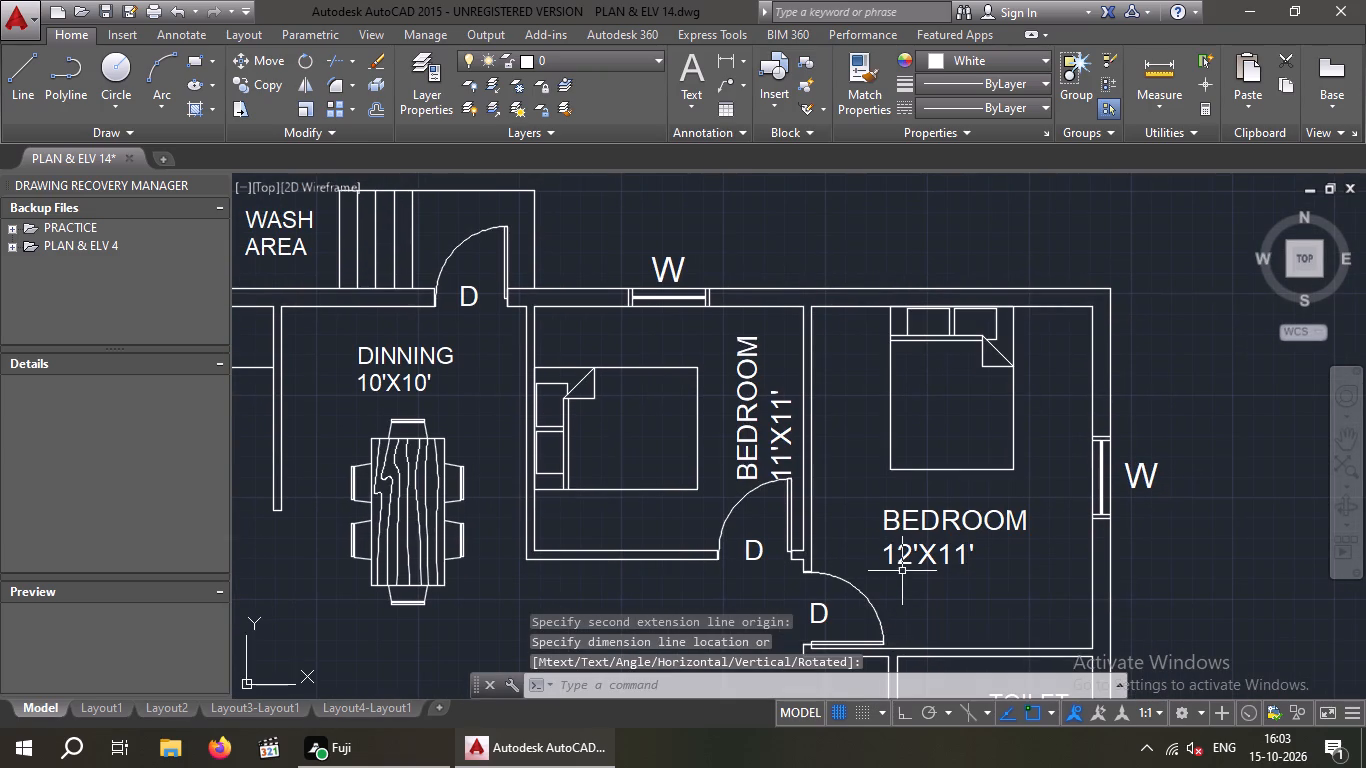
Change the size line in the rear corner bedroom's label to 11'6"X14', keeping the name BEDROOM.
double_click(903, 561)
scroll(915, 576, "up", 2)
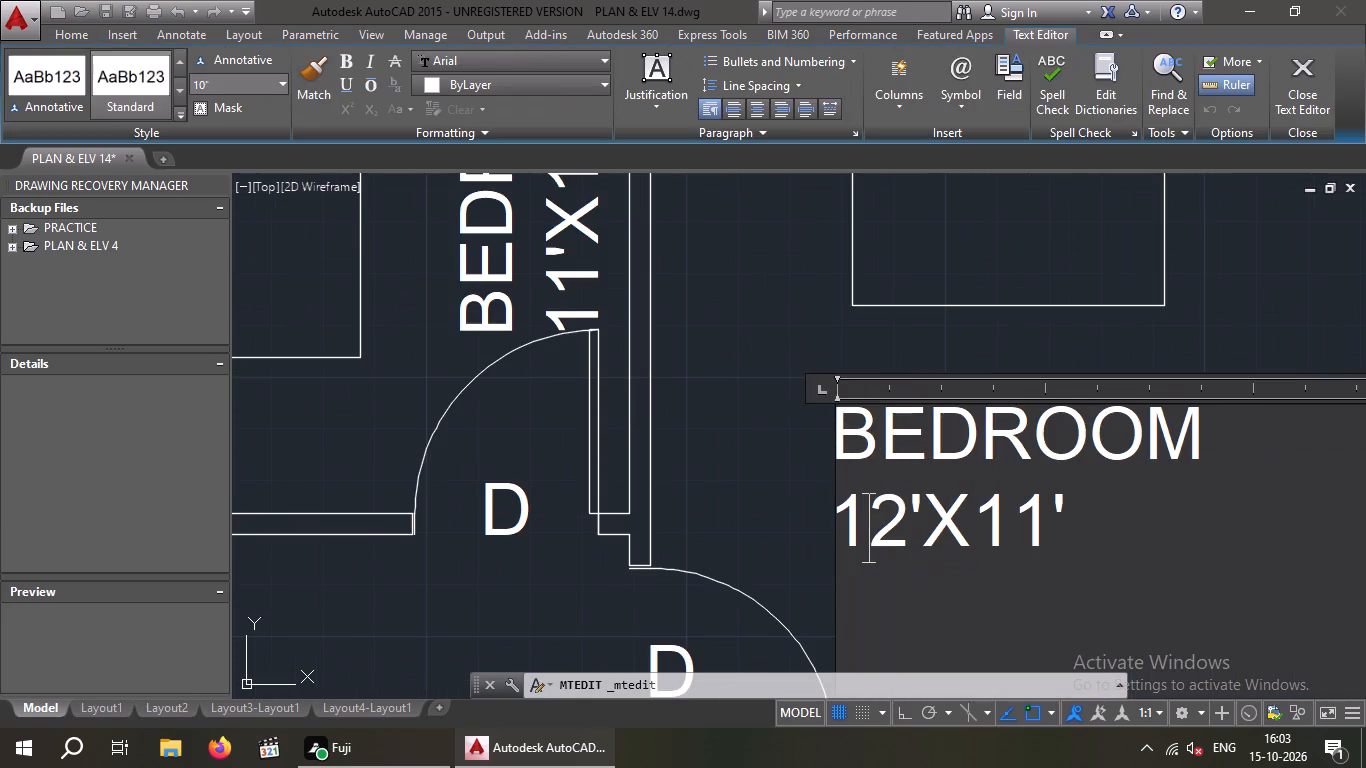
key("Right")
key("BackSpace")
key("1")
key("Right")
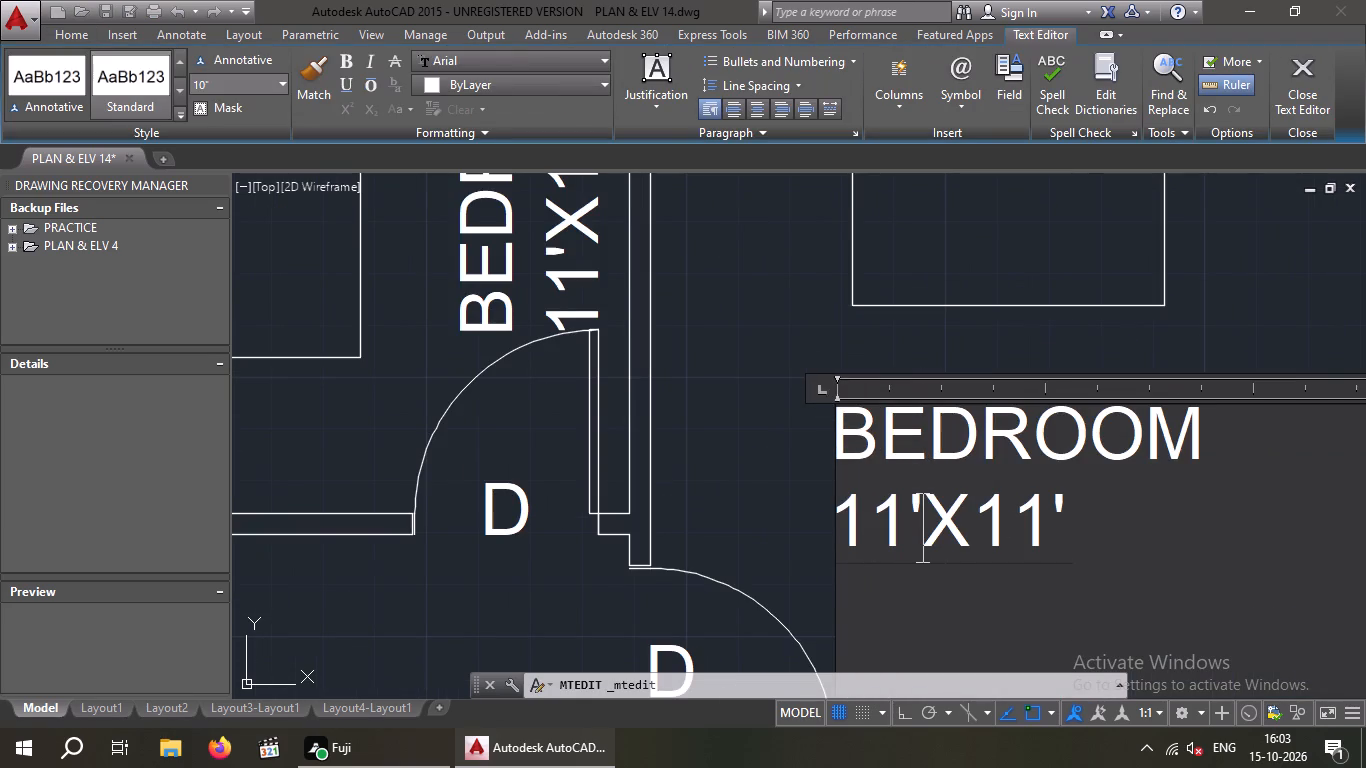
key("6")
key("shift+quotedbl")
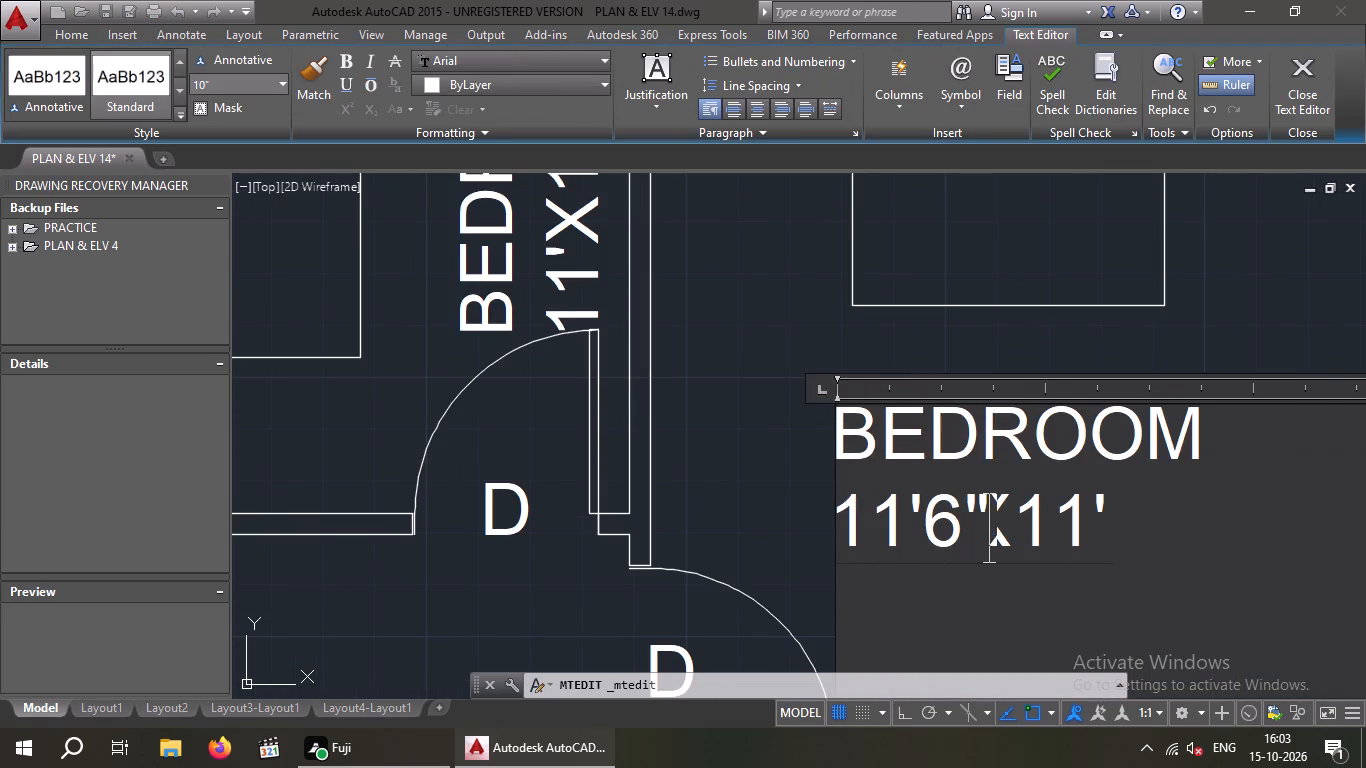
key("Right")
key("Right")
key("Right")
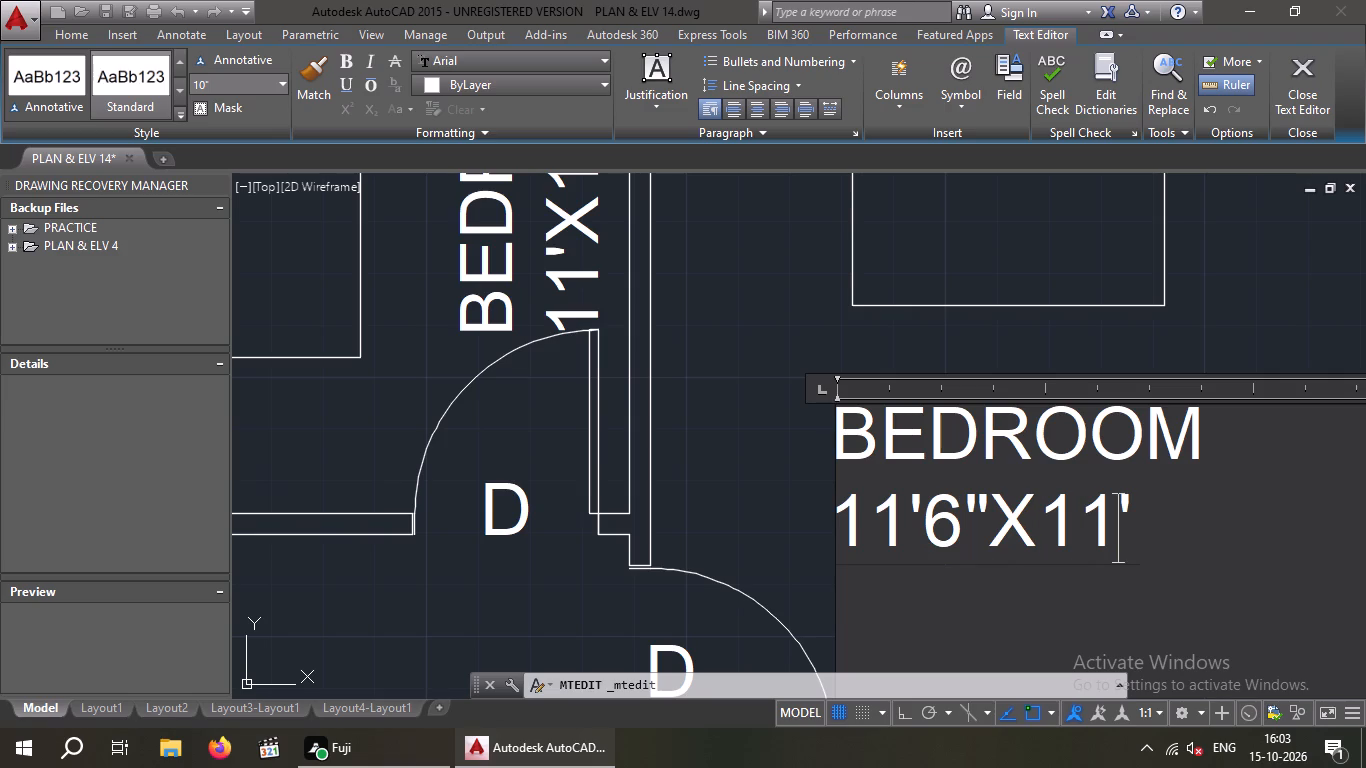
key("BackSpace")
key("4")
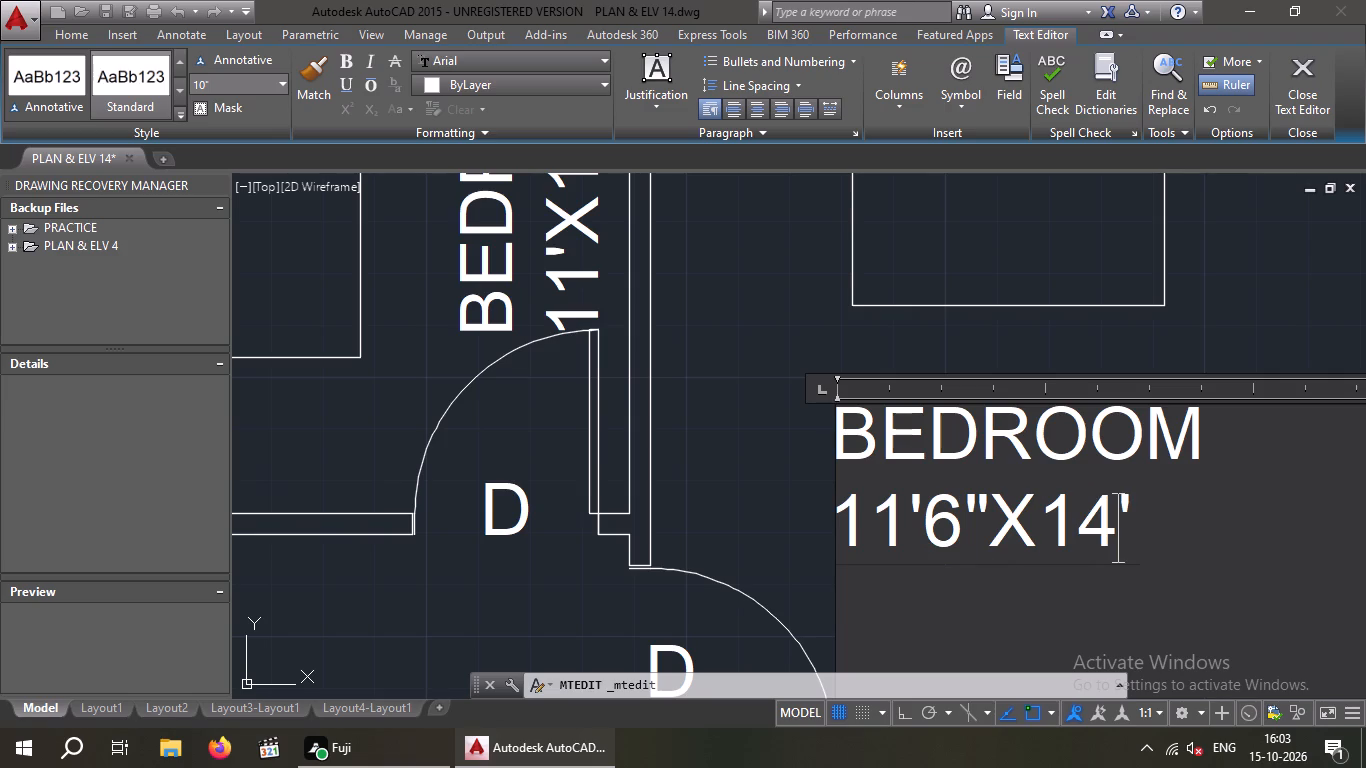
left_click(748, 444)
scroll(780, 420, "down", 1)
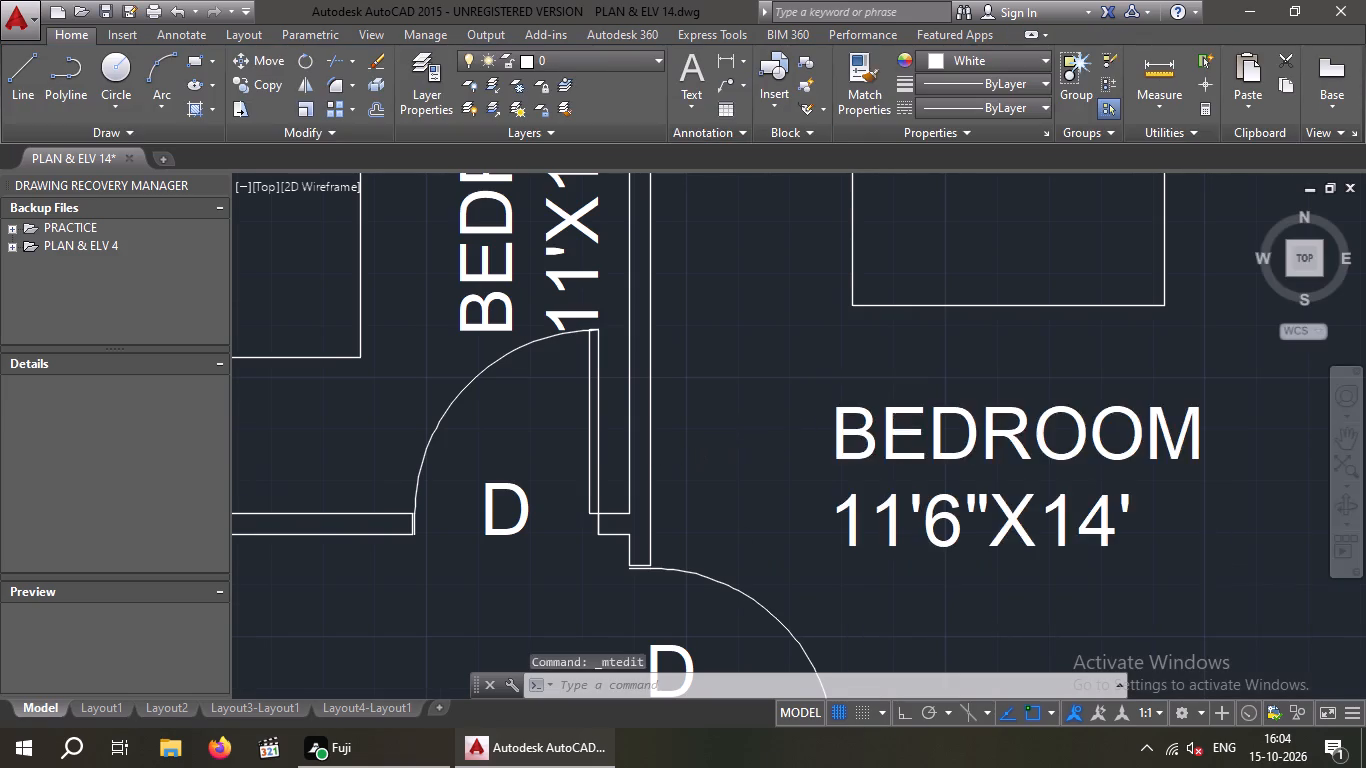
Measure the inner width of the rear bedroom beside the dining area along the rear wall with a linear dimension, and erase that dimension.
scroll(780, 419, "down", 2)
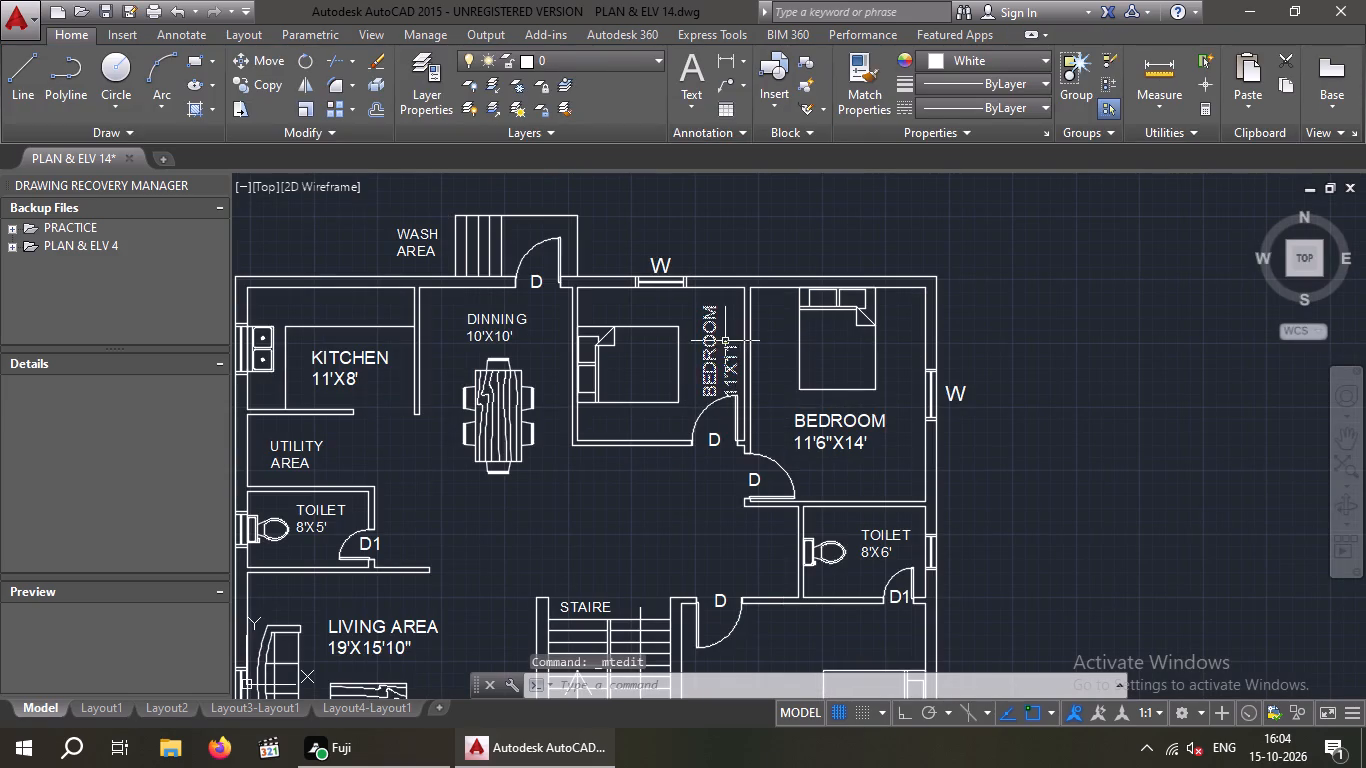
right_click_drag(784, 65, 779, 42)
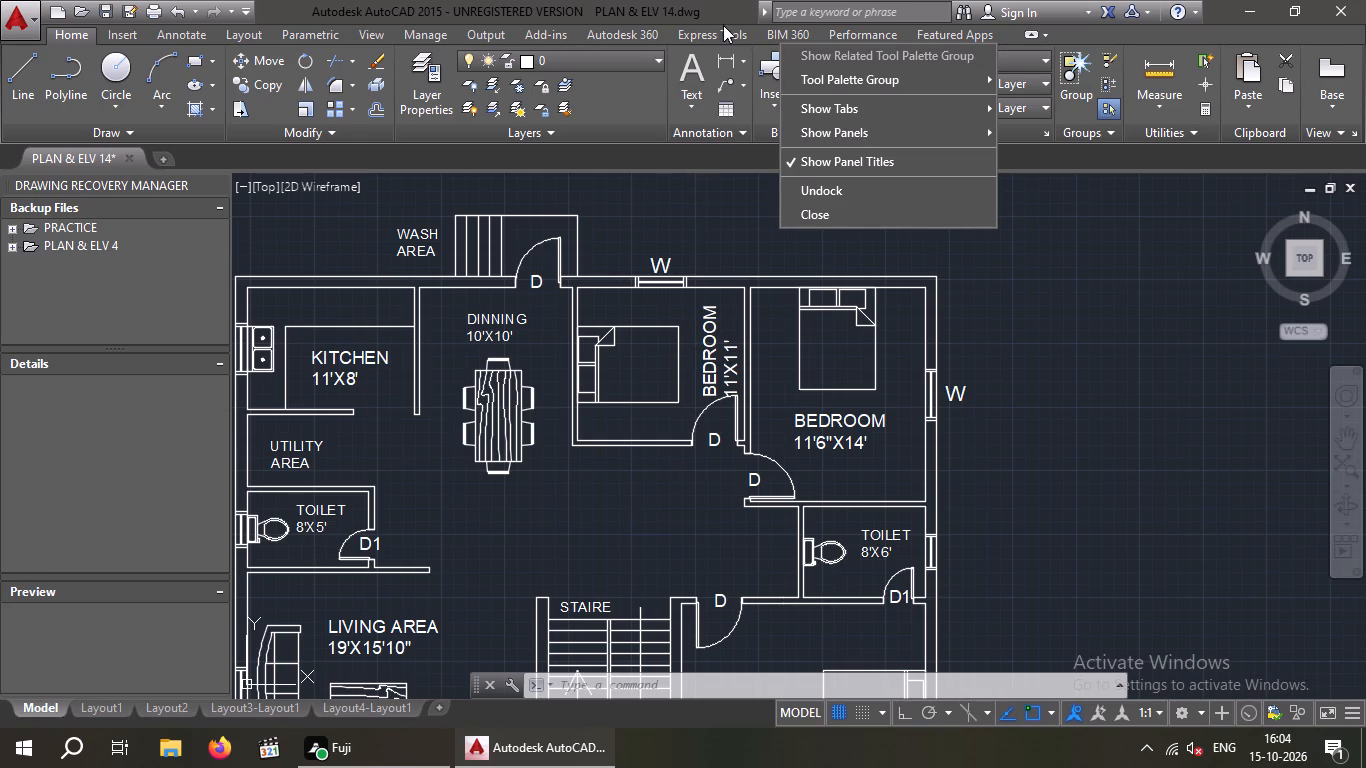
left_click(726, 58)
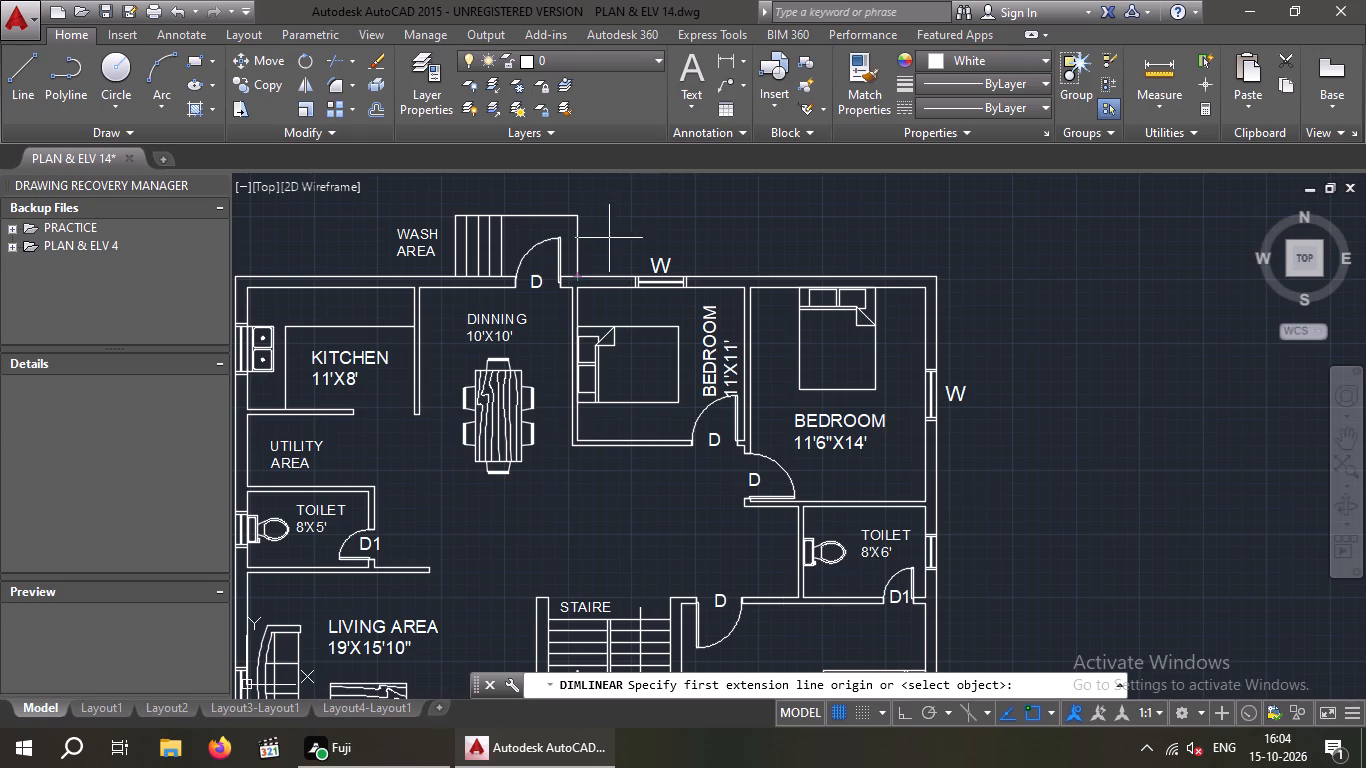
scroll(540, 307, "up", 2)
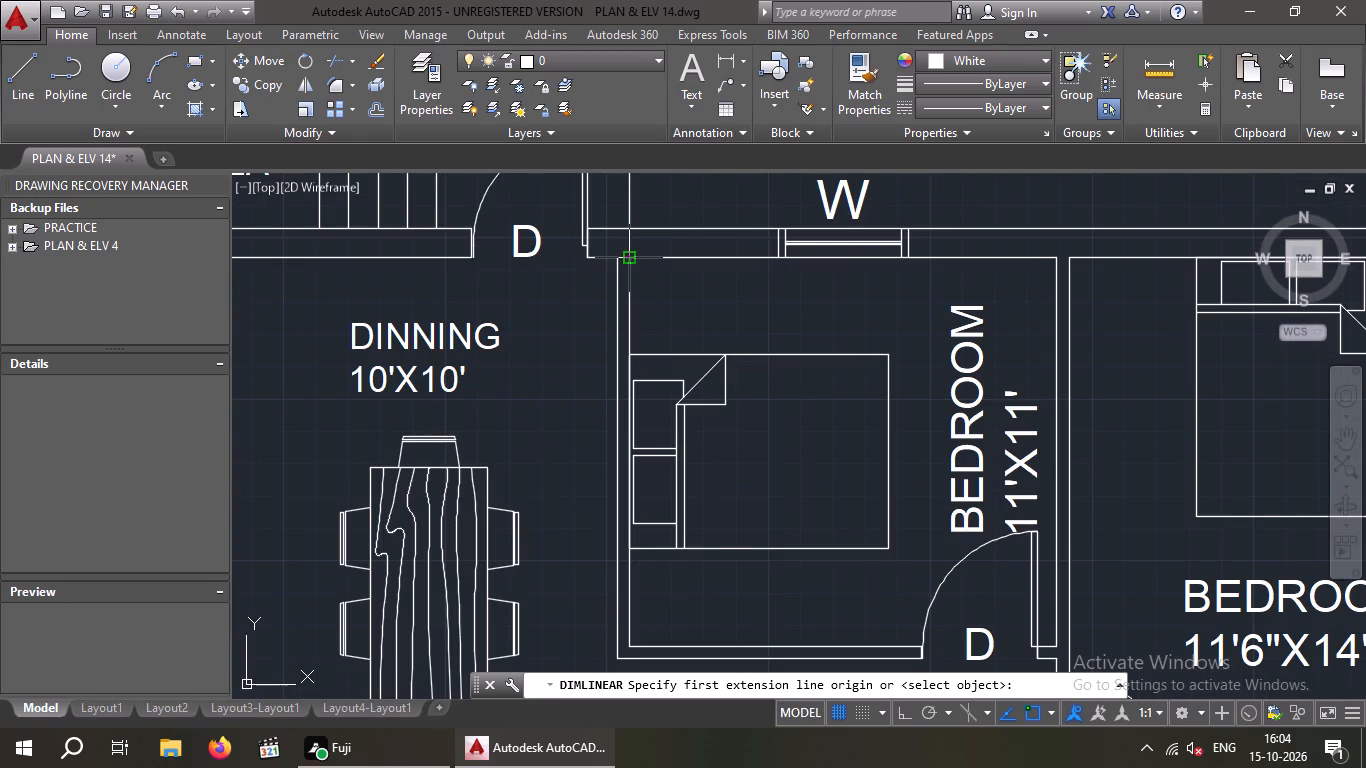
left_click_drag(633, 261, 670, 275)
left_click_drag(1056, 260, 1055, 269)
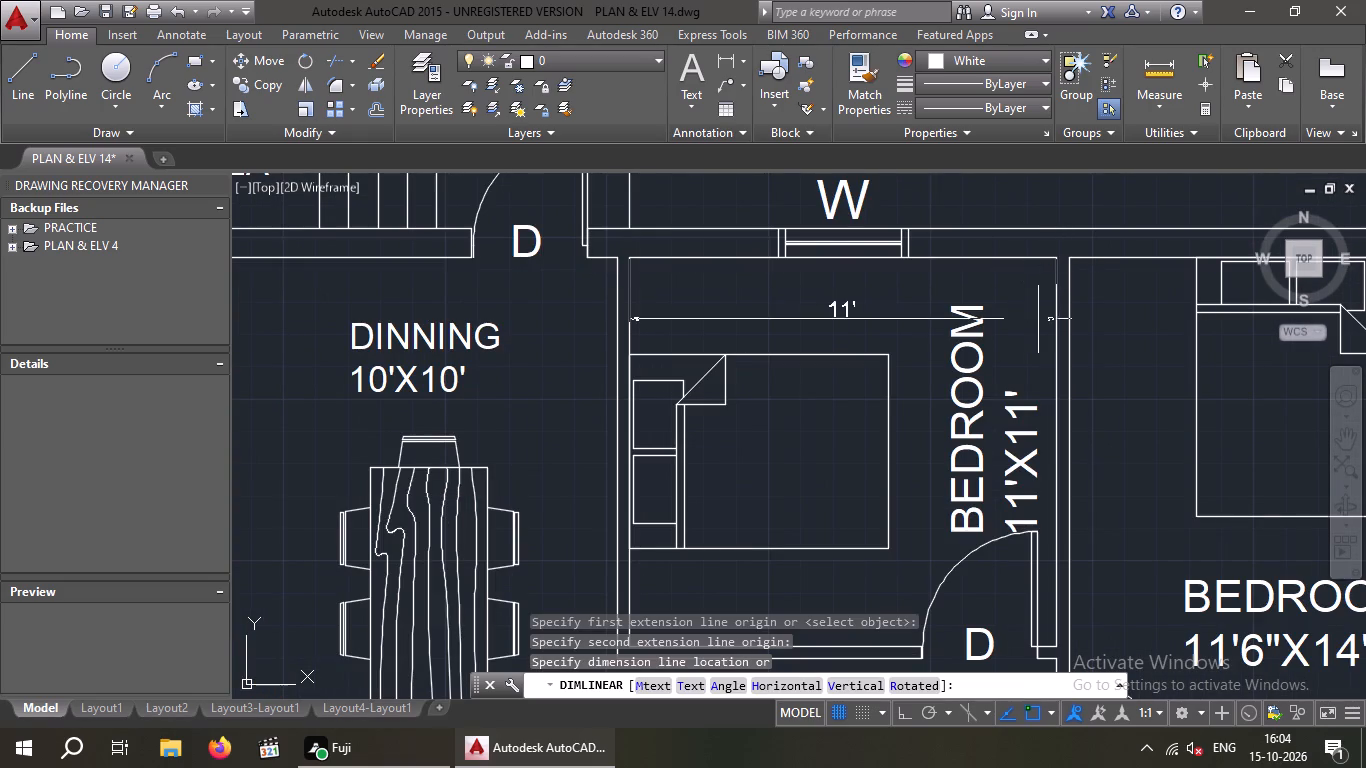
left_click_drag(1025, 286, 1041, 273)
key("space")
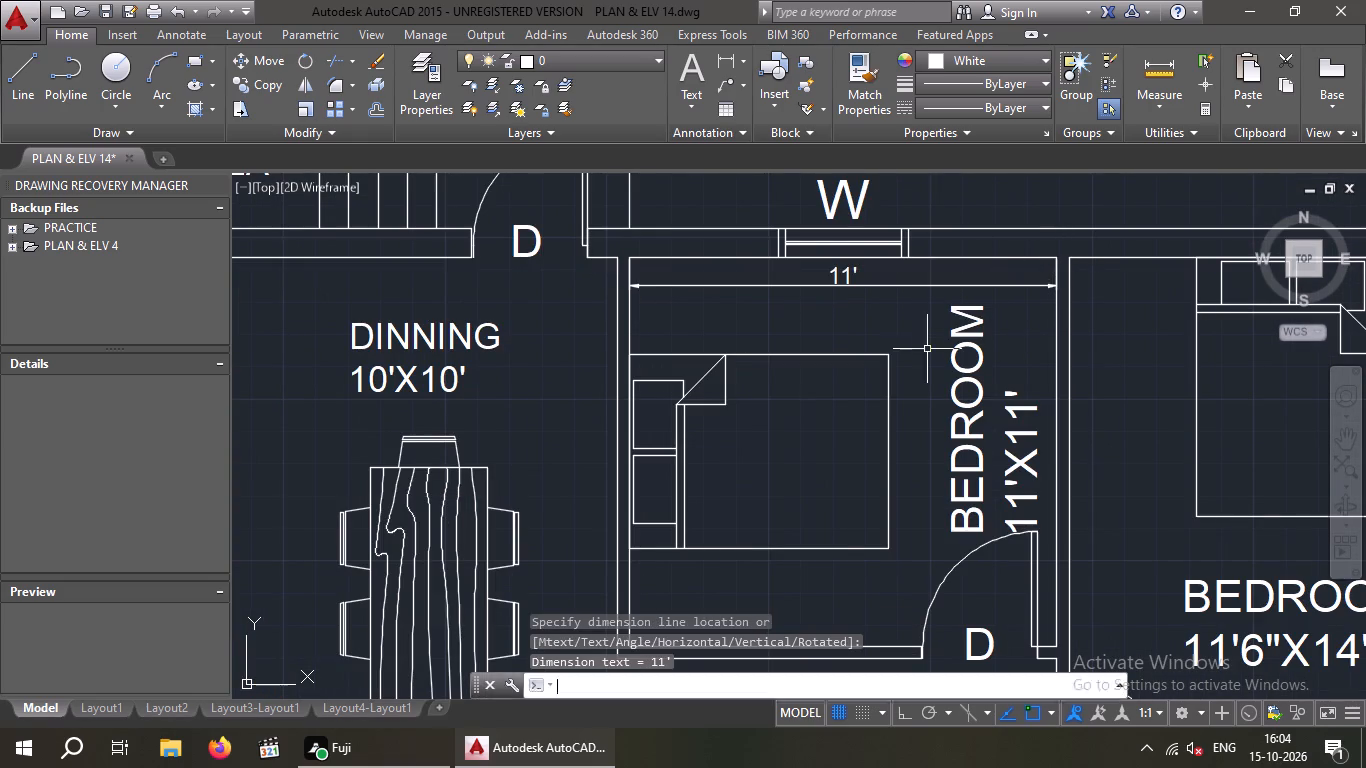
left_click(847, 281)
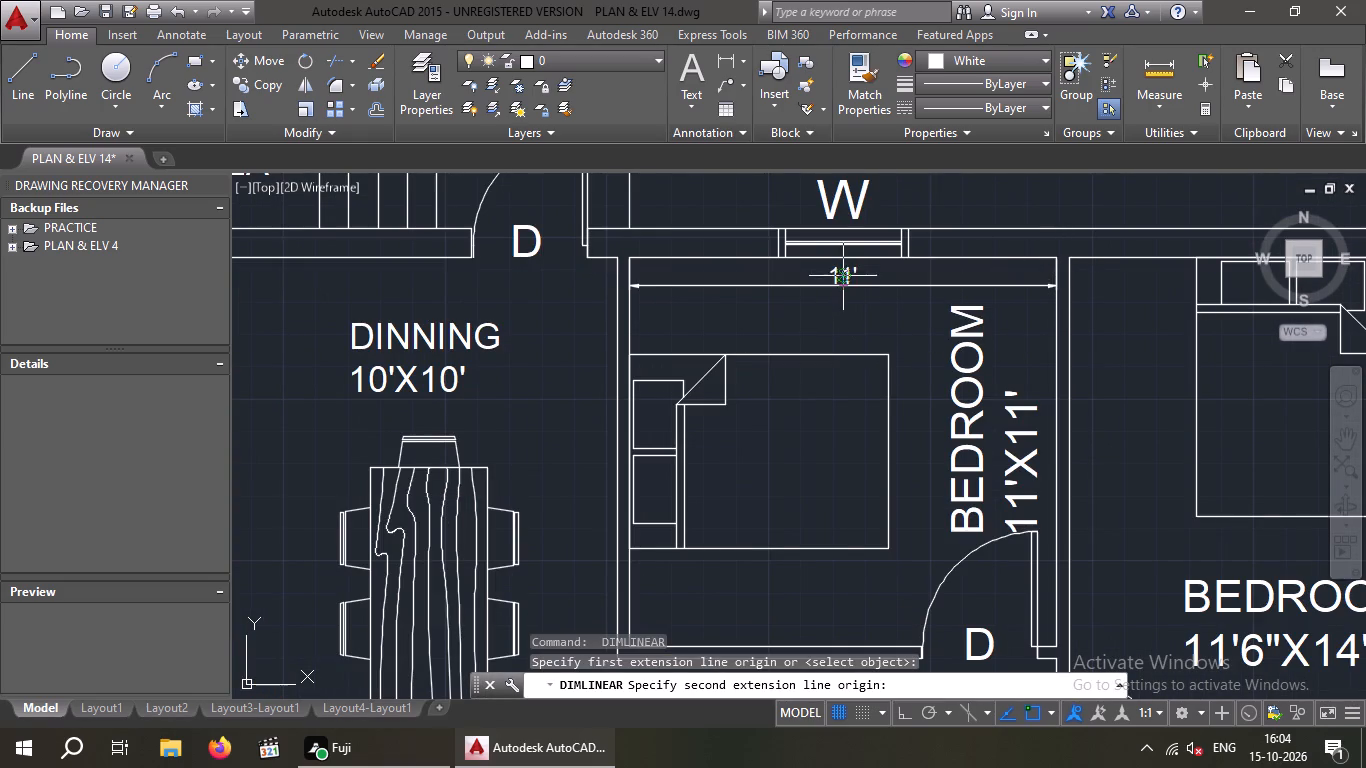
key("Escape")
key("Escape")
left_click_drag(868, 309, 851, 300)
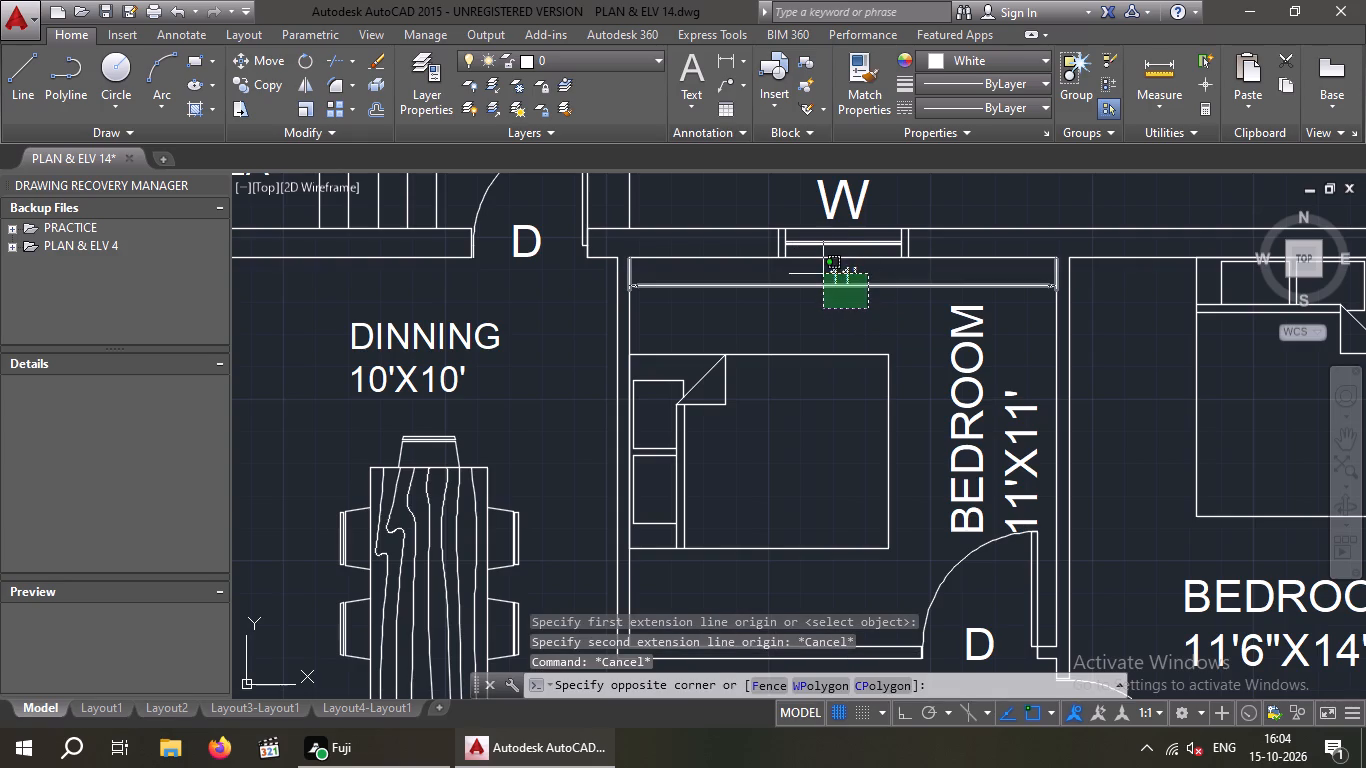
left_click(823, 274)
key("Delete")
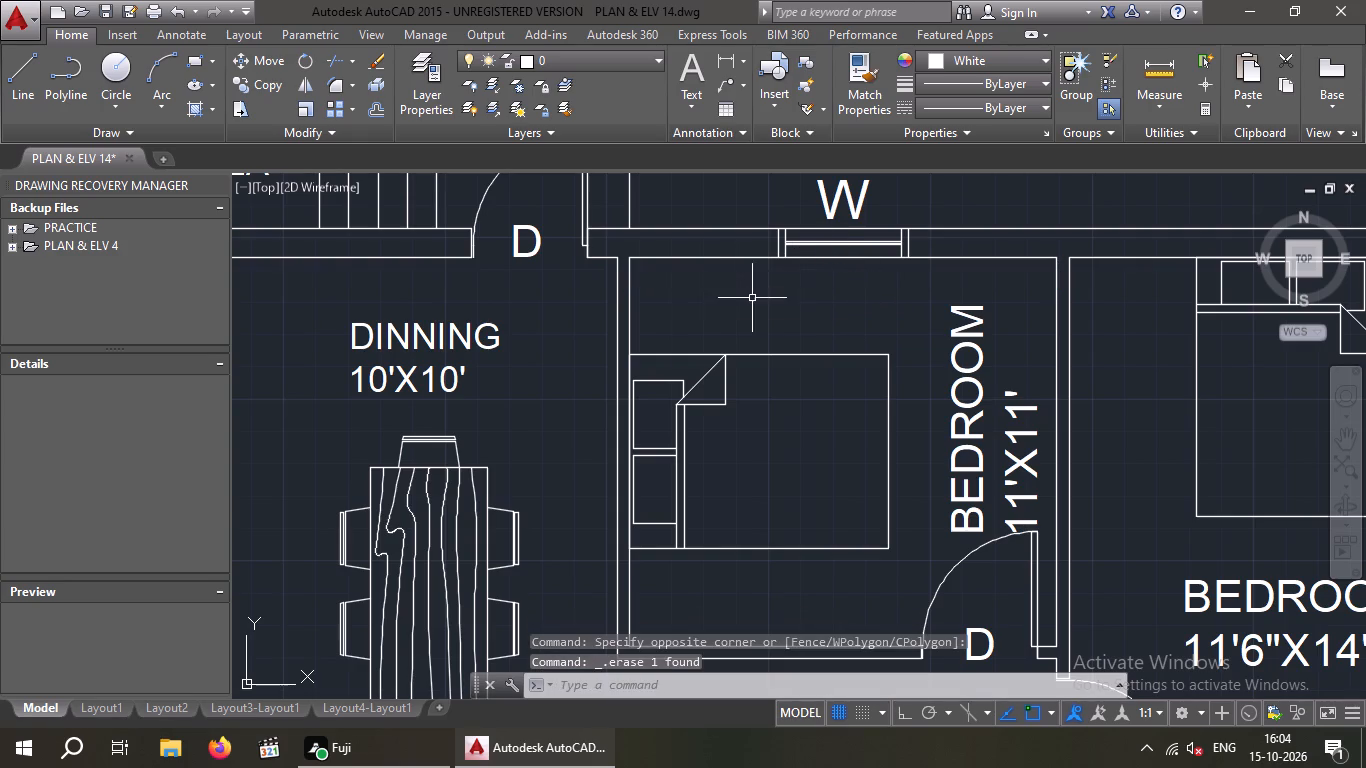
Measure the same bedroom's inner depth along the dining-side partition, from the rear wall to the door wall, with a linear dimension.
key("space")
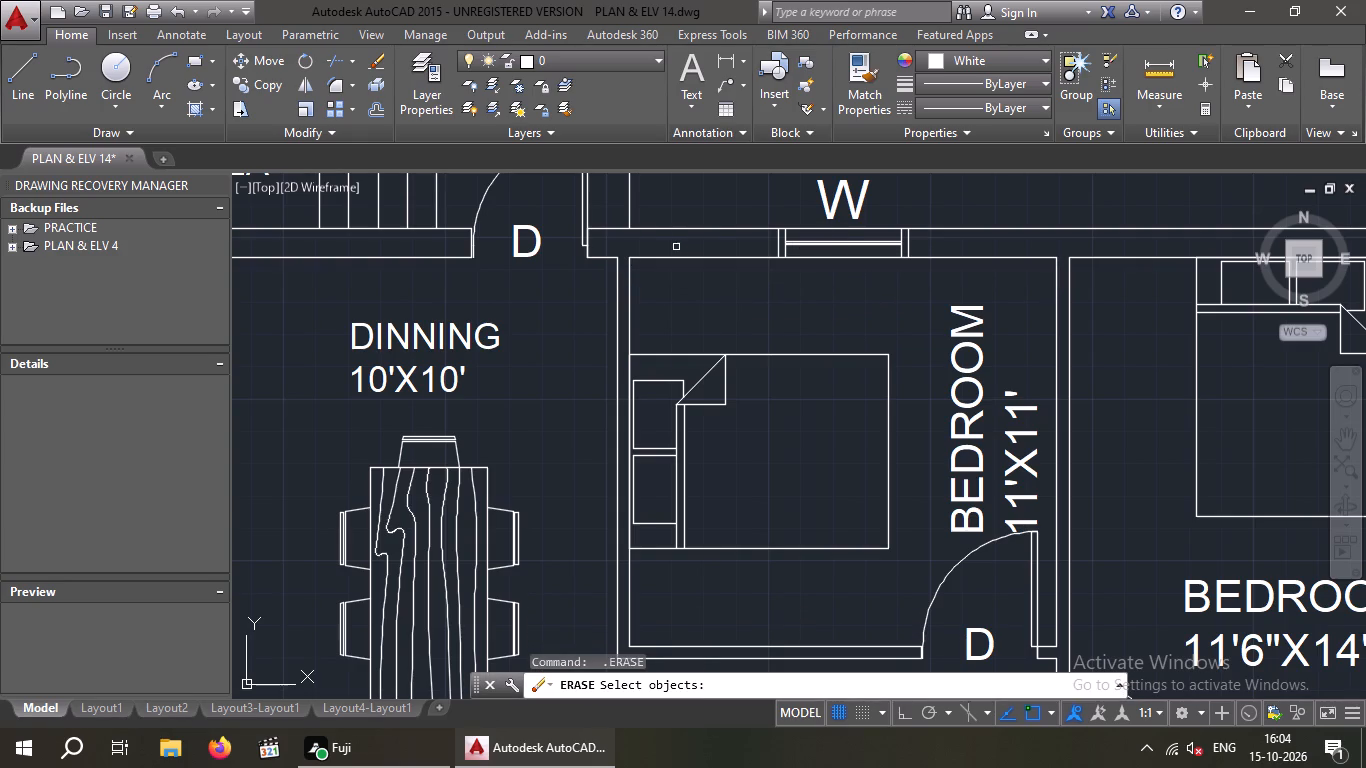
key("Escape")
left_click(730, 59)
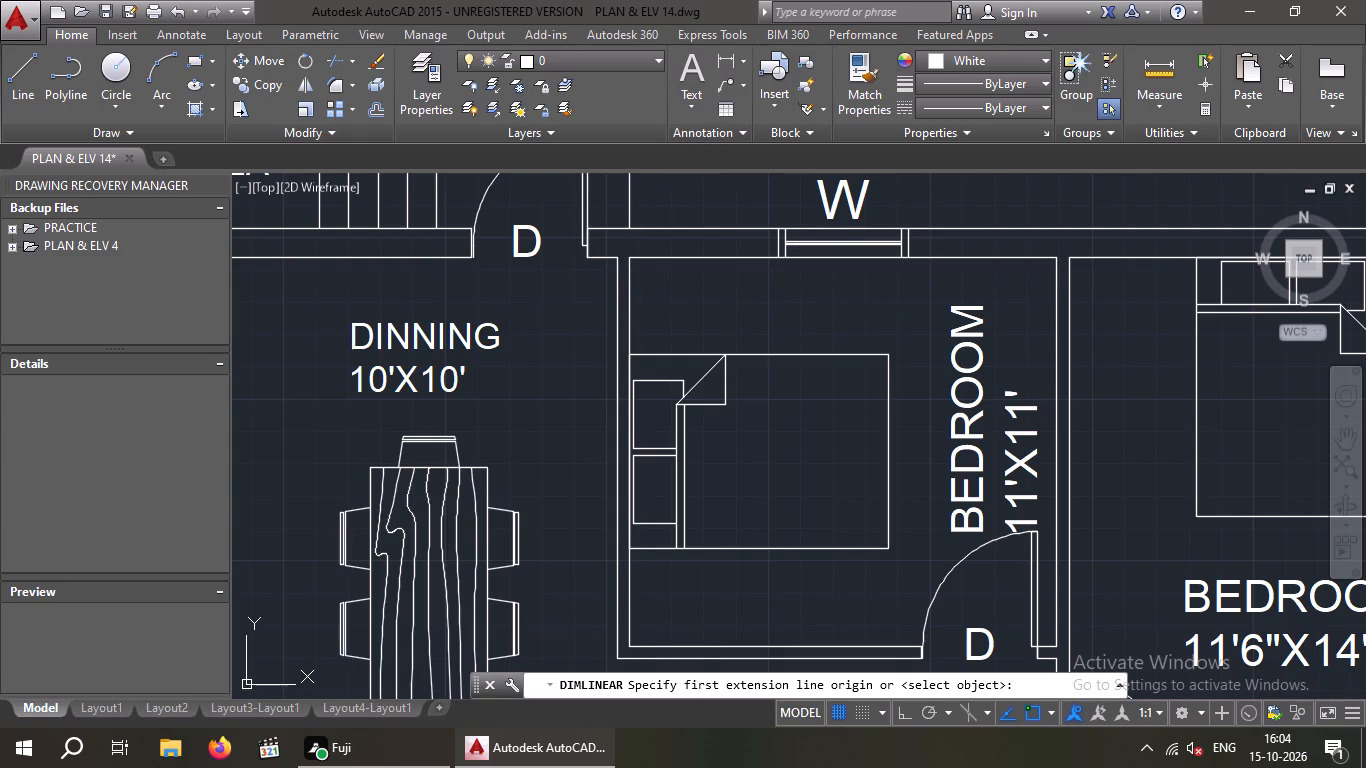
middle_click_drag(683, 326, 562, 252)
middle_click_drag(583, 264, 582, 282)
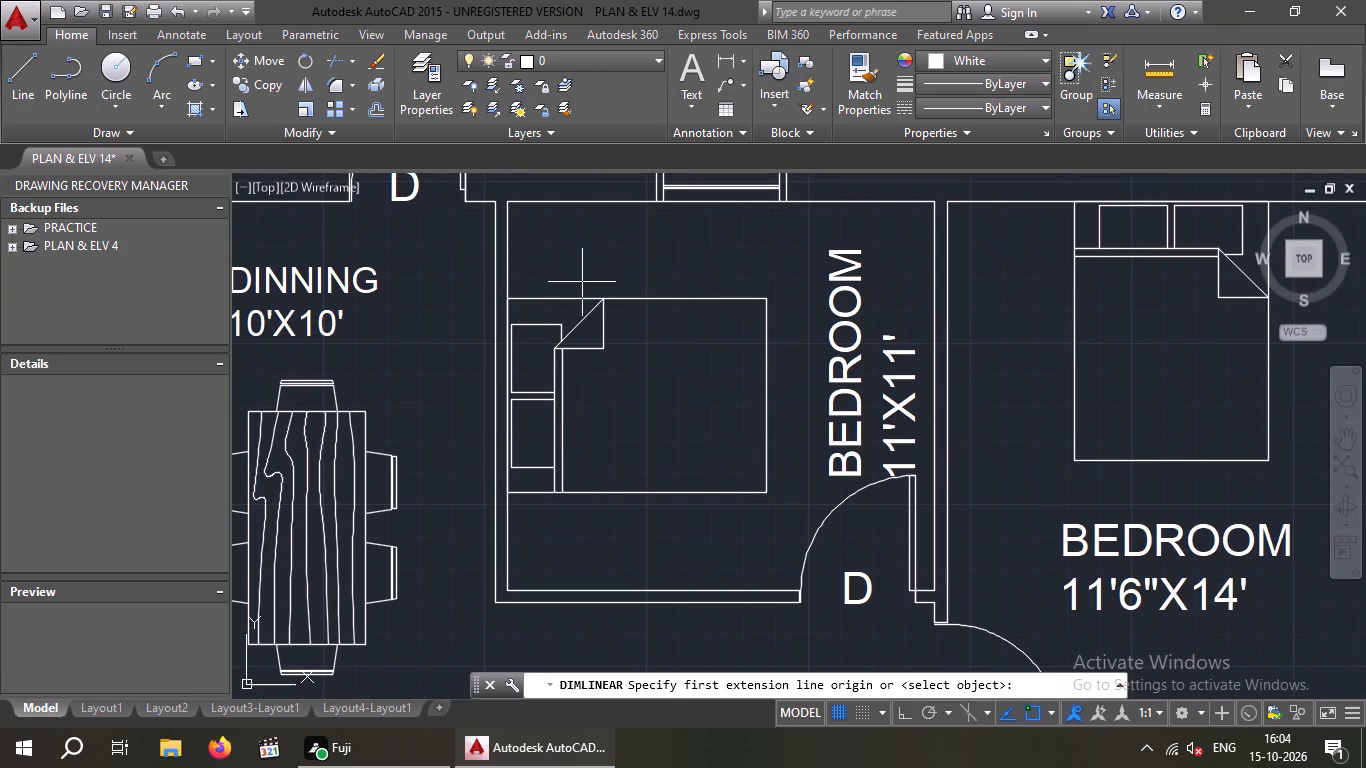
left_click(512, 204)
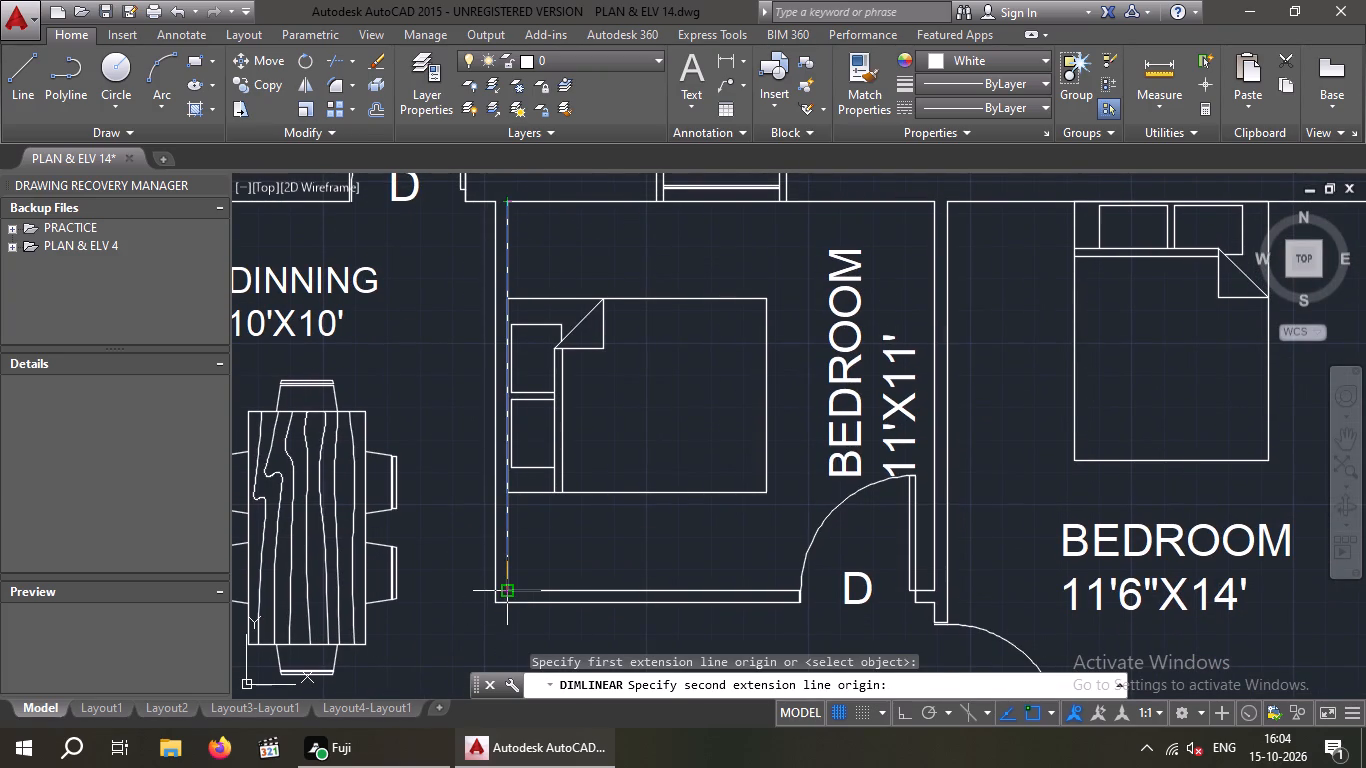
left_click(507, 594)
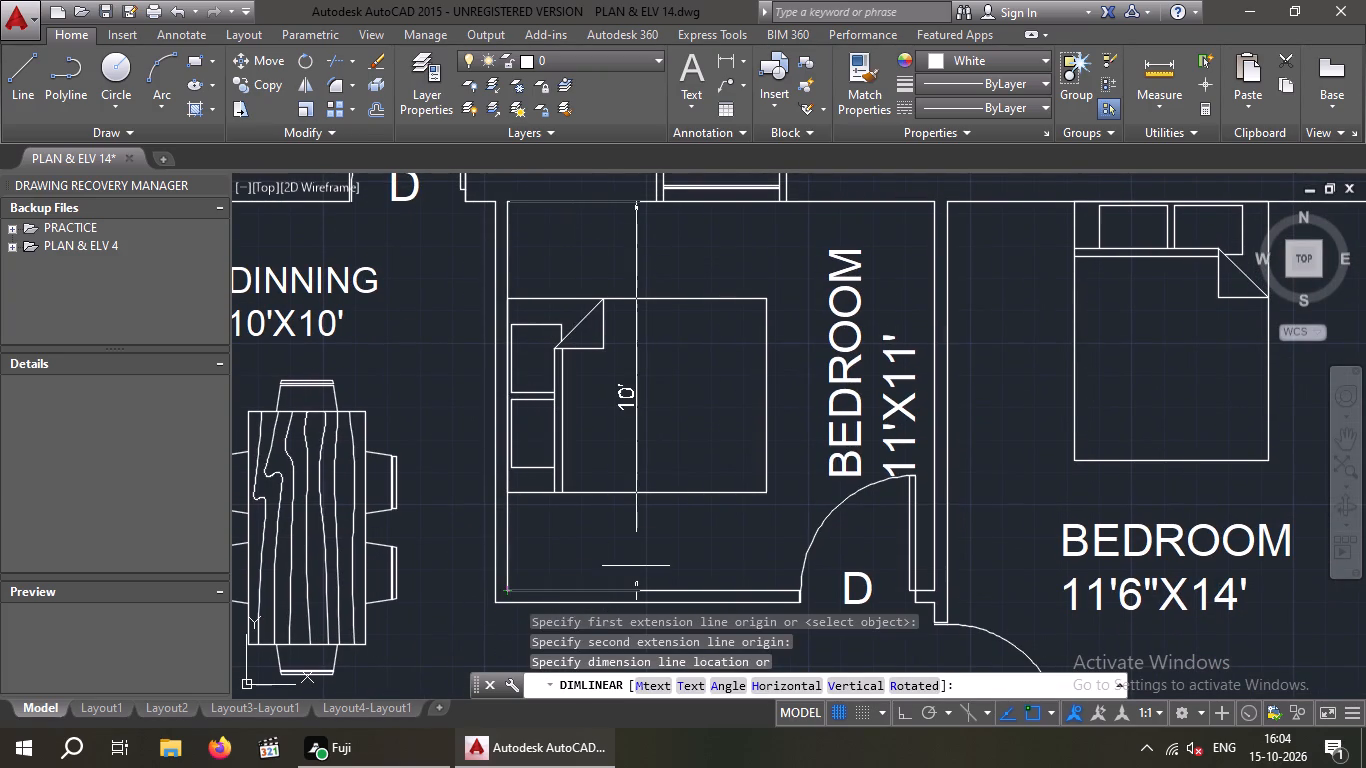
key("space")
Measure the same bedroom's inner width again along the rear wall, between its two side partitions, with a linear dimension.
key("space")
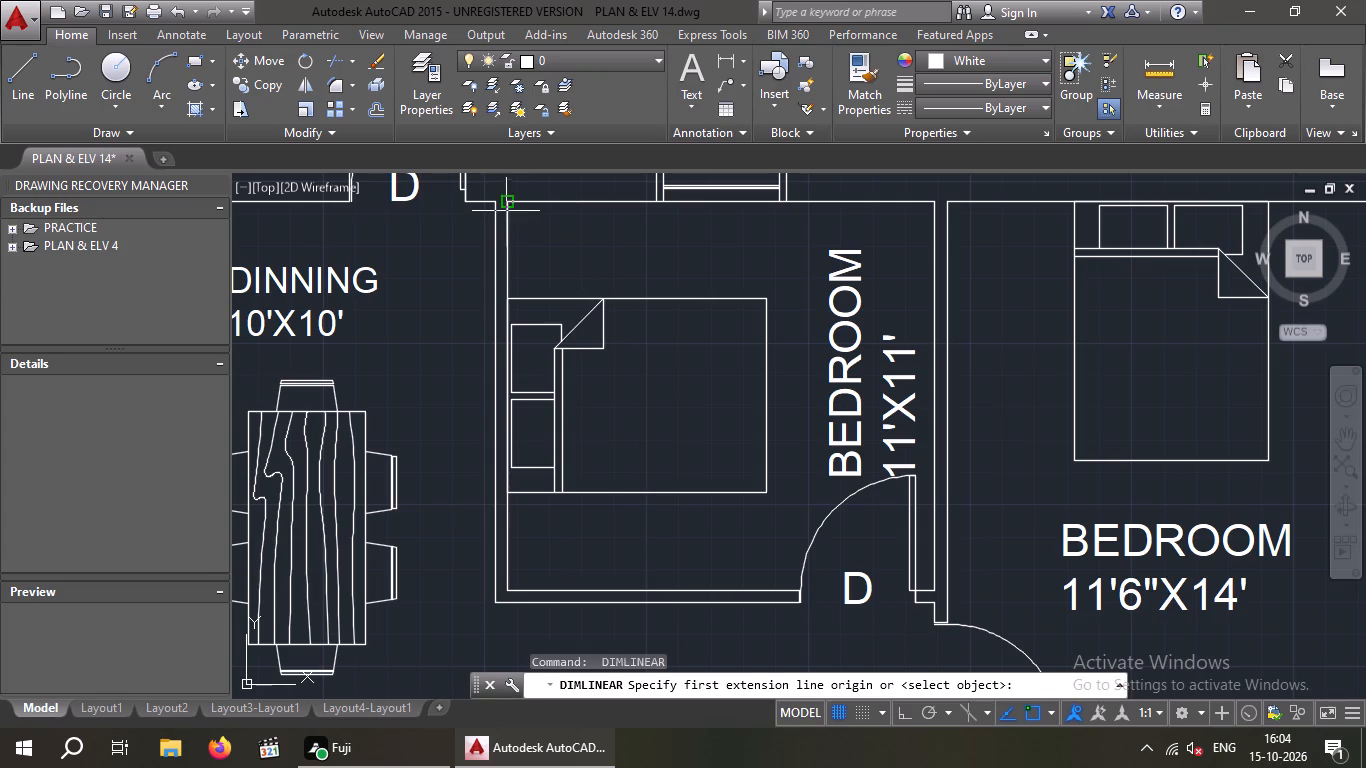
left_click_drag(510, 205, 526, 213)
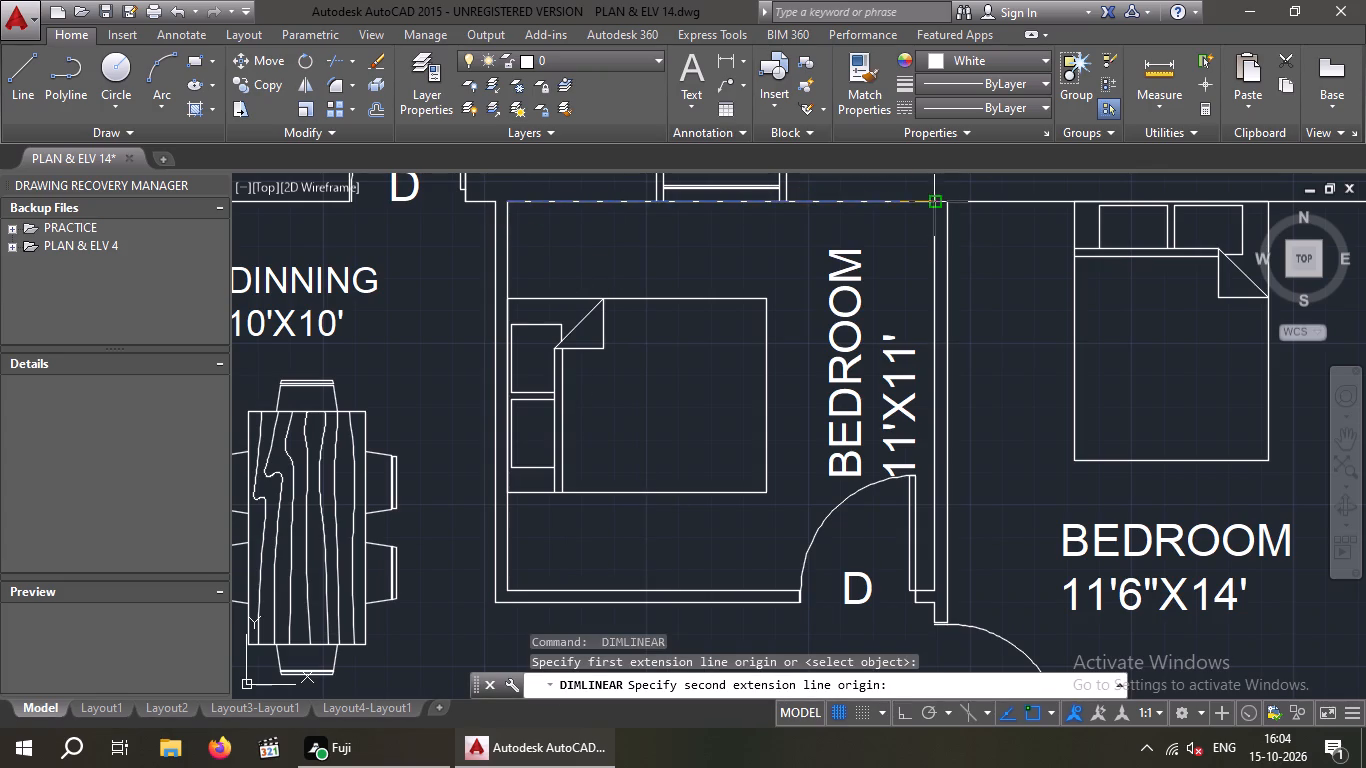
left_click(940, 200)
key("space")
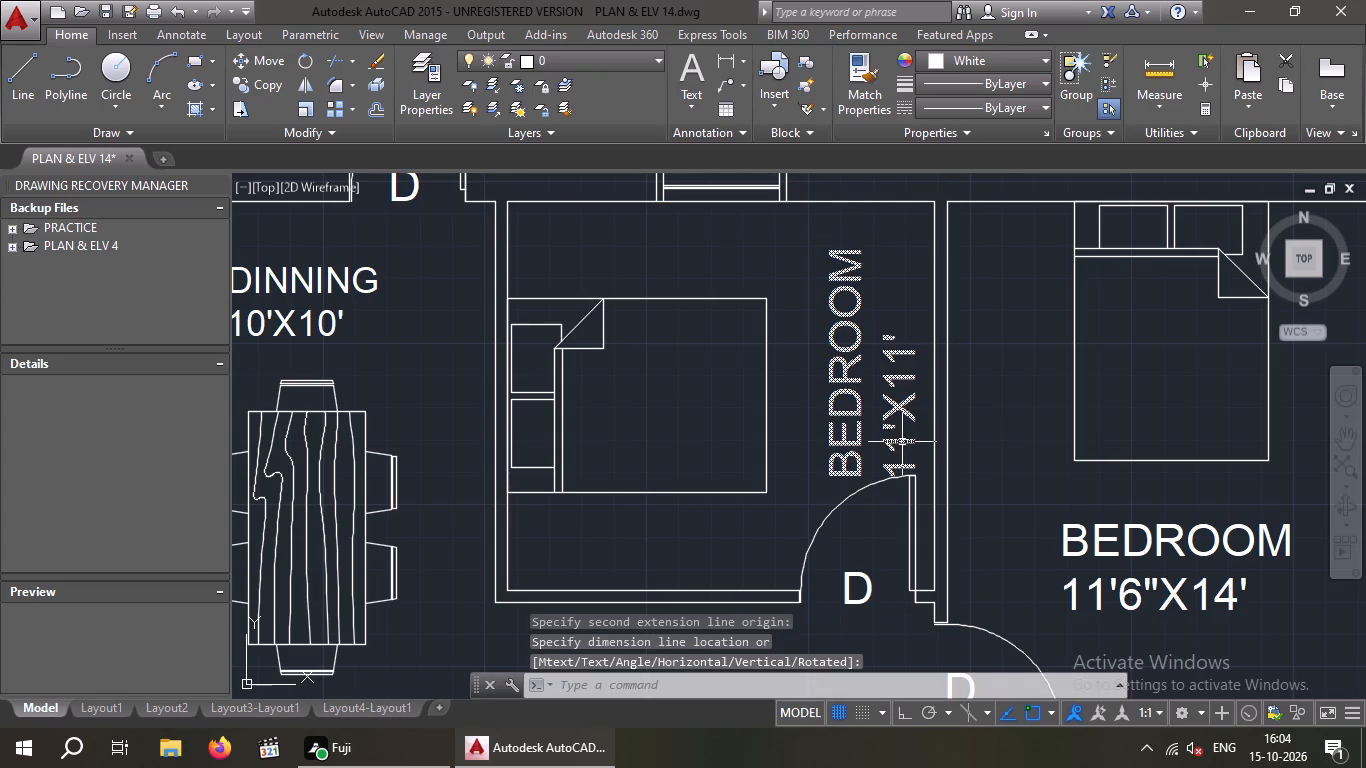
Change the size line in the vertical label of the bedroom beside the dining area to 11'X10', keeping the name BEDROOM.
double_click(900, 441)
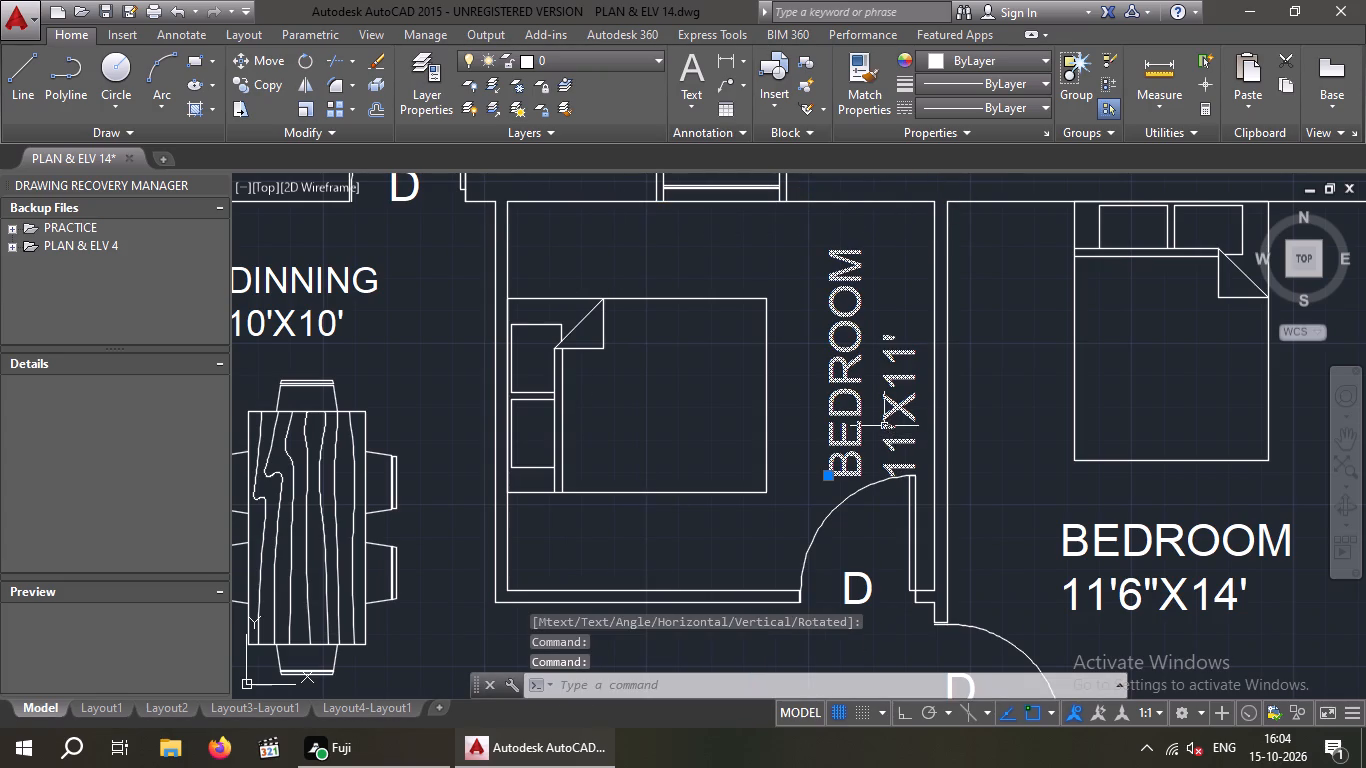
double_click(902, 416)
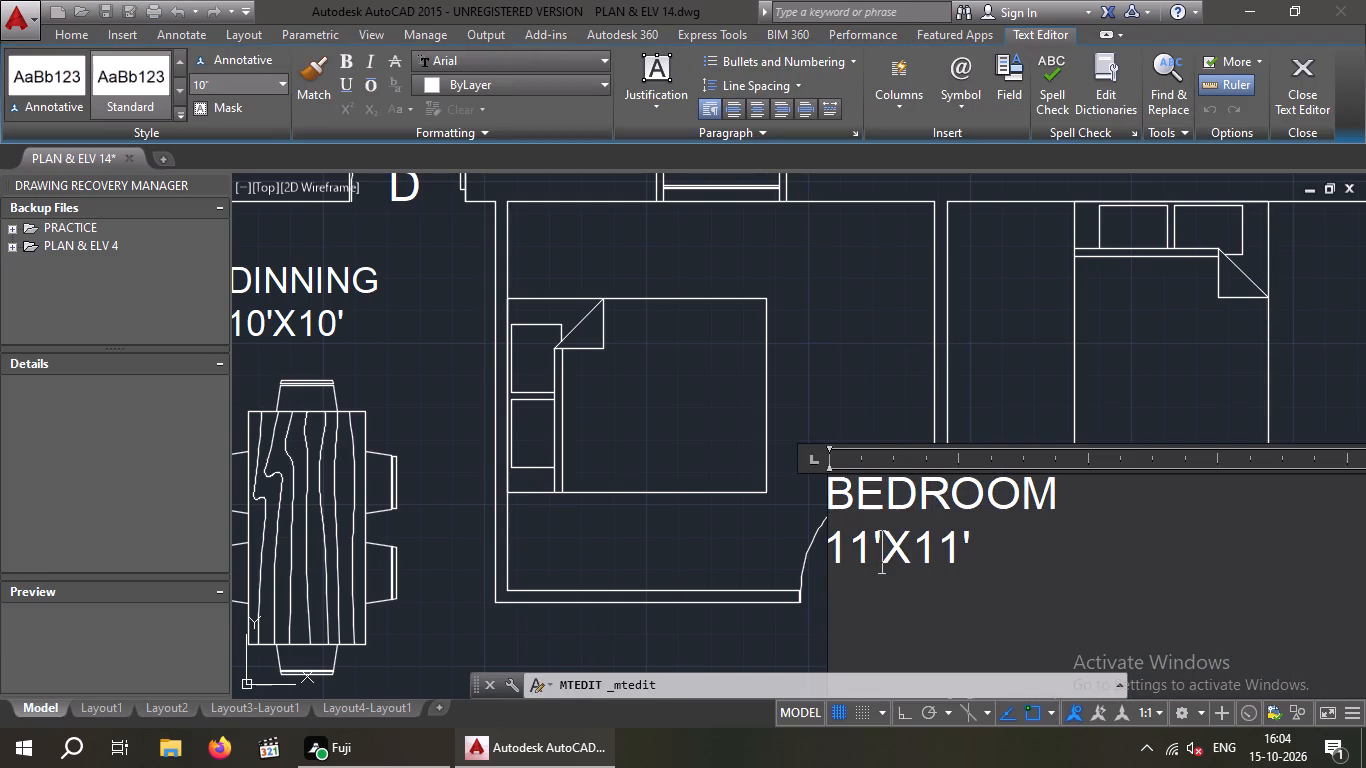
left_click(960, 556)
key("BackSpace")
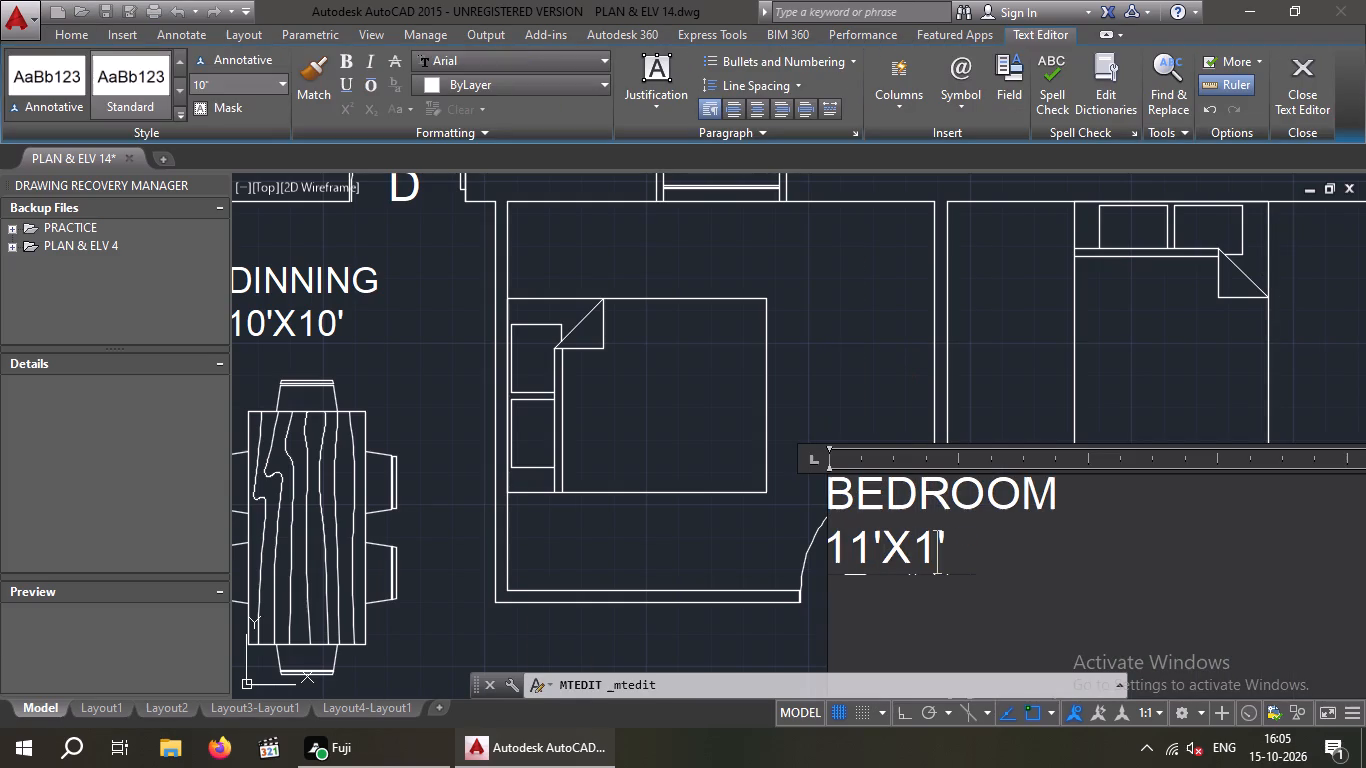
key("0")
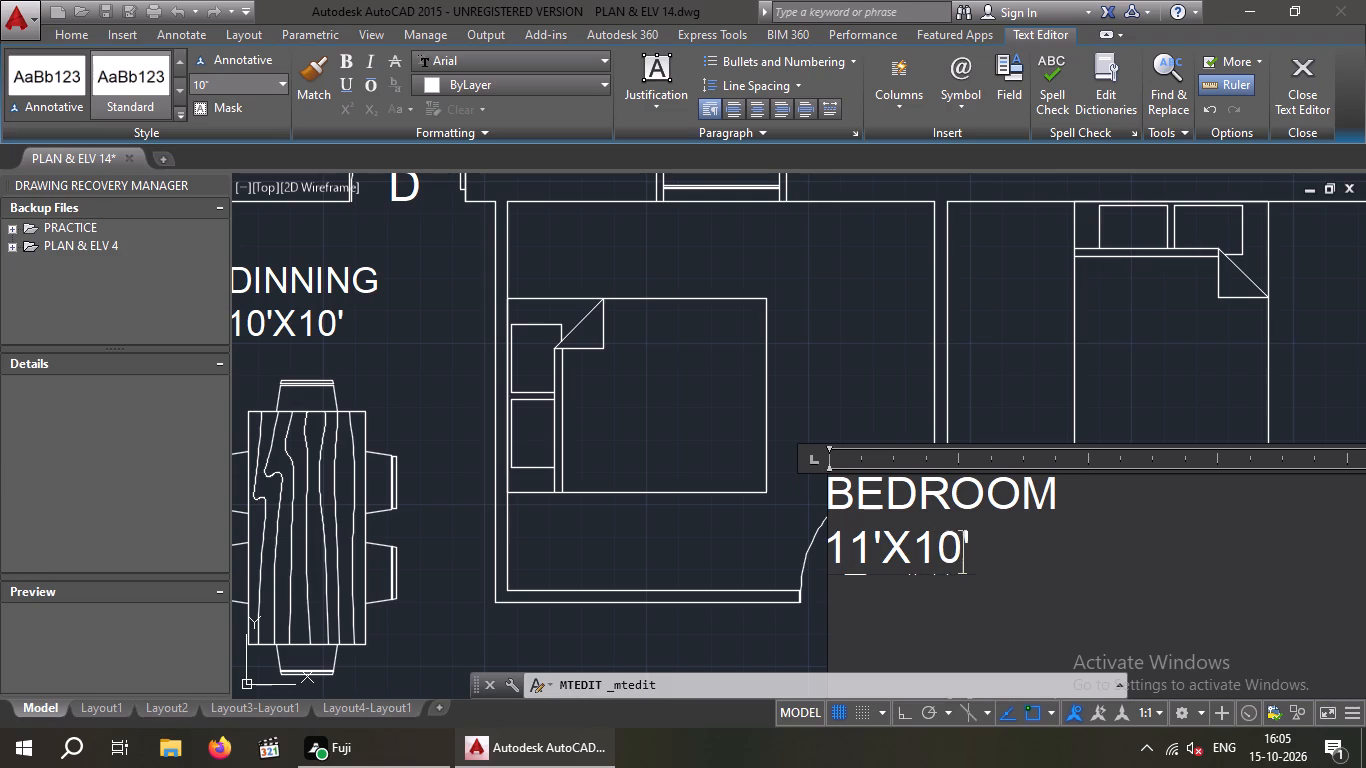
left_click_drag(744, 547, 751, 563)
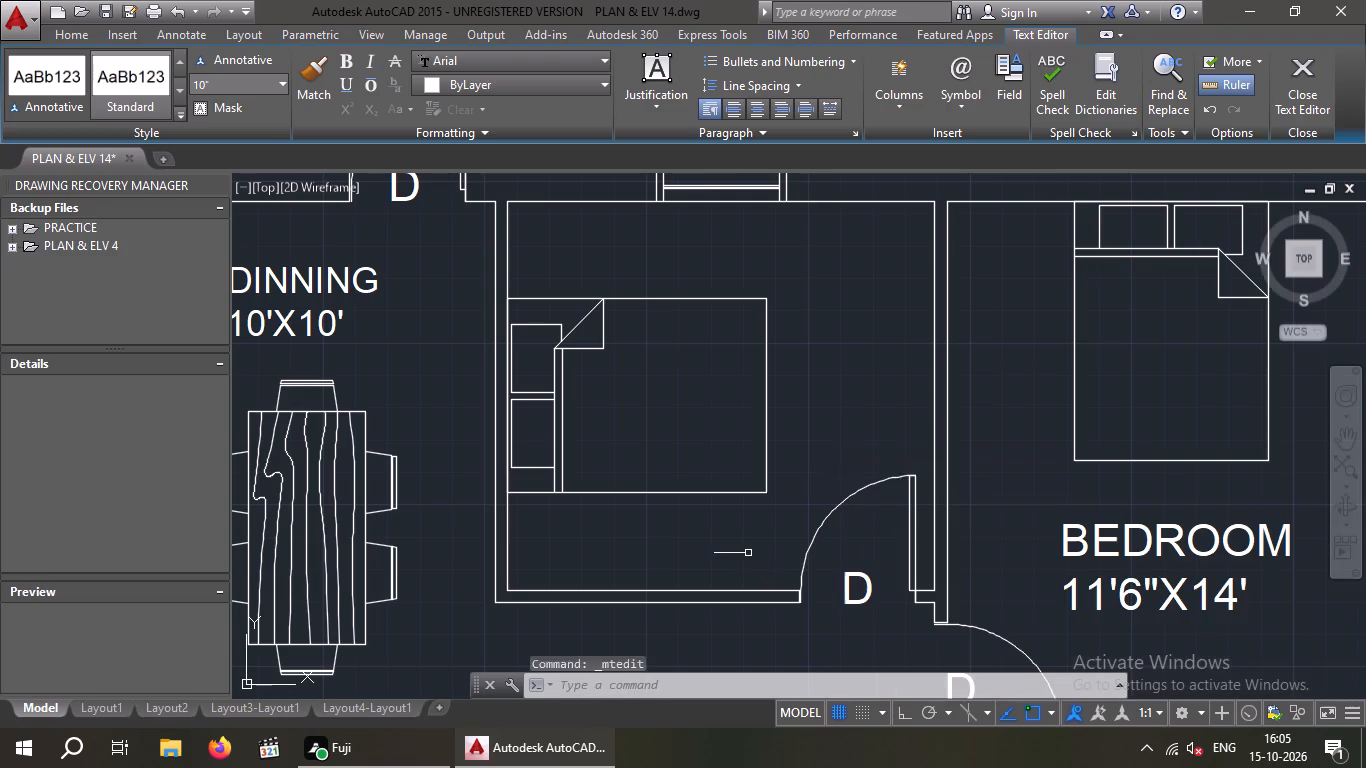
scroll(689, 437, "down", 2)
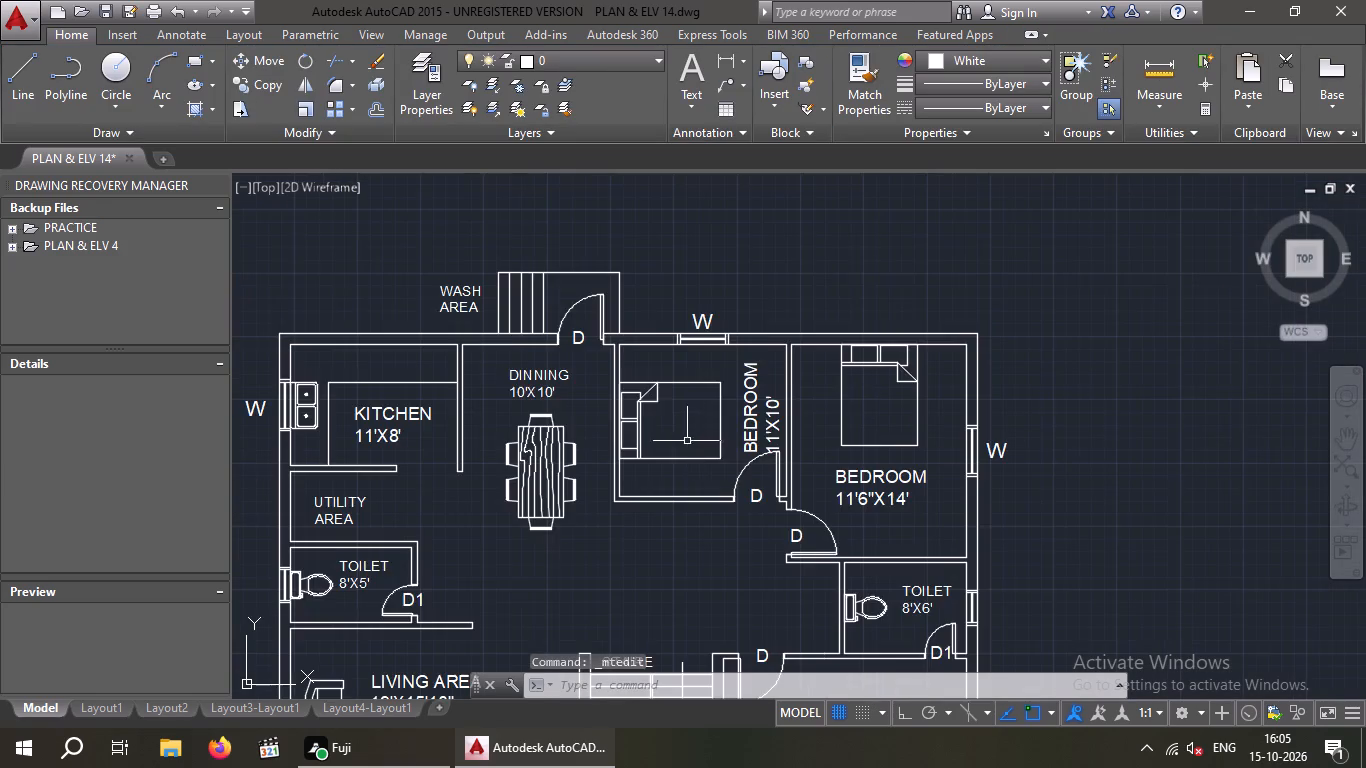
middle_click_drag(705, 452, 675, 346)
middle_click_drag(641, 380, 750, 331)
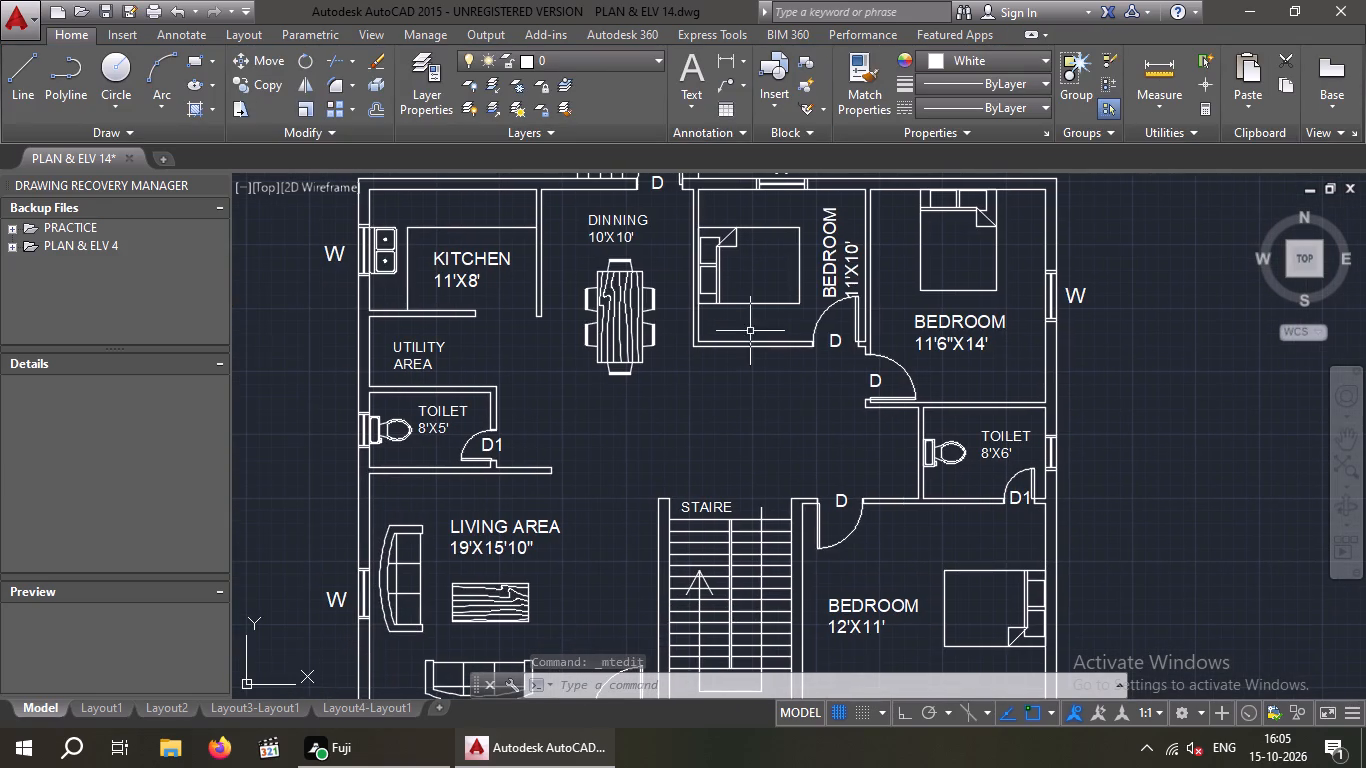
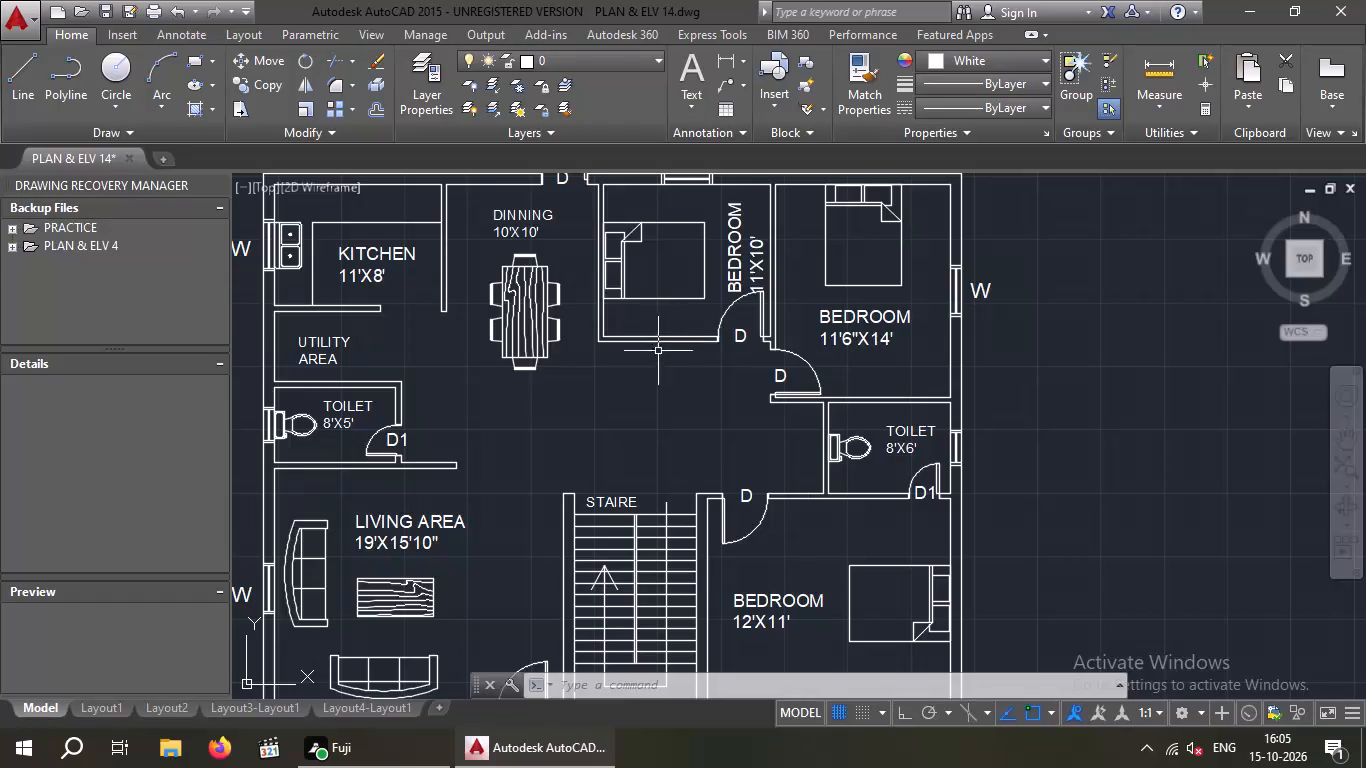
Measure the inner width of the front bedroom beside the staircase along its front window wall with a linear dimension.
middle_click_drag(658, 354, 655, 428)
middle_click(653, 439)
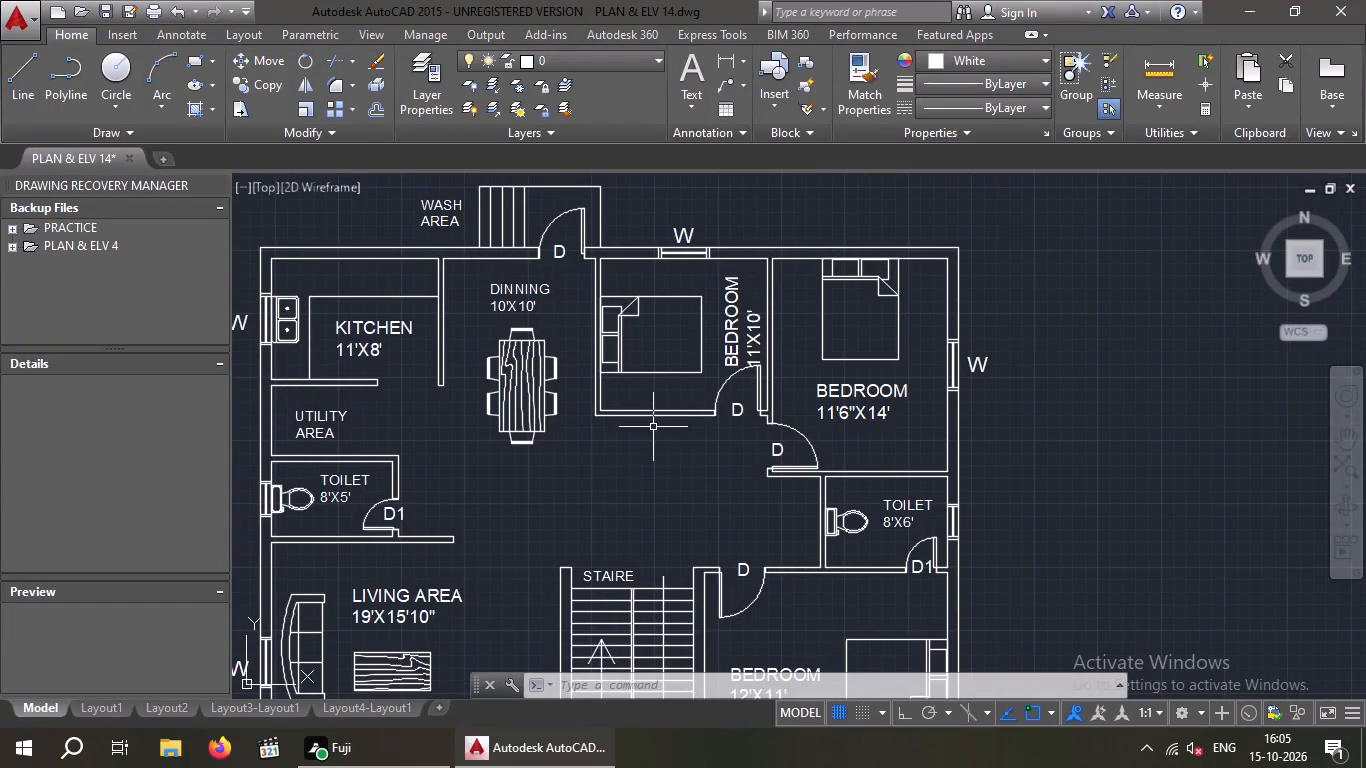
middle_click_drag(654, 425, 716, 320)
middle_click_drag(846, 542, 755, 446)
left_click(730, 64)
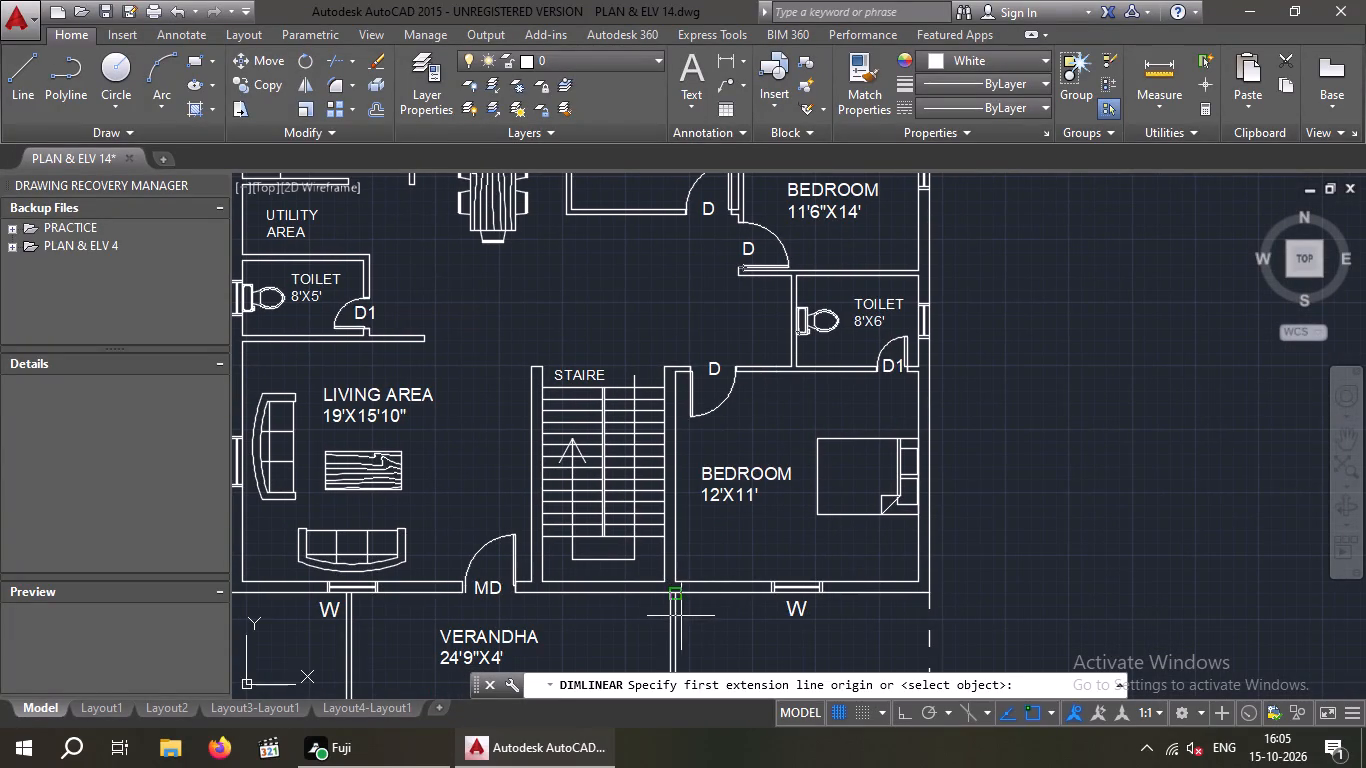
scroll(665, 591, "up", 1)
left_click_drag(684, 581, 718, 581)
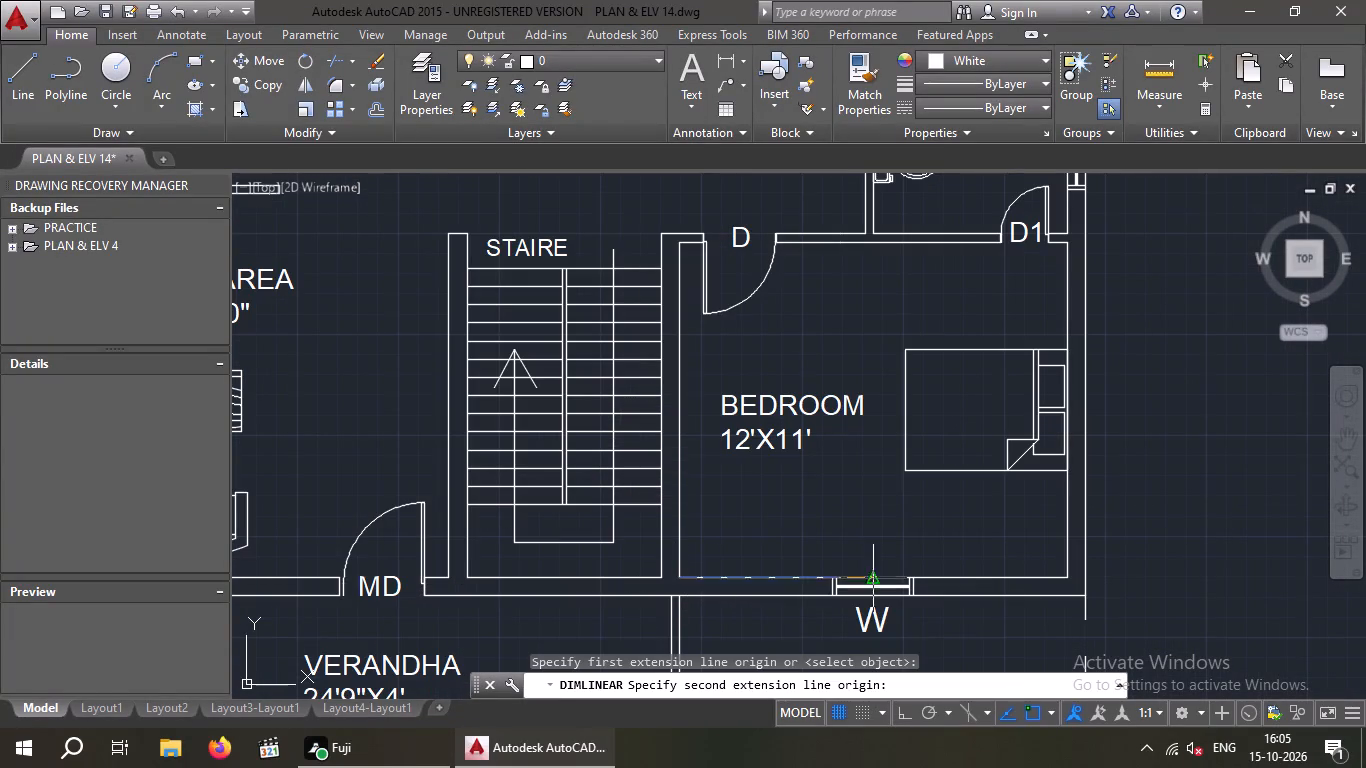
left_click(1065, 583)
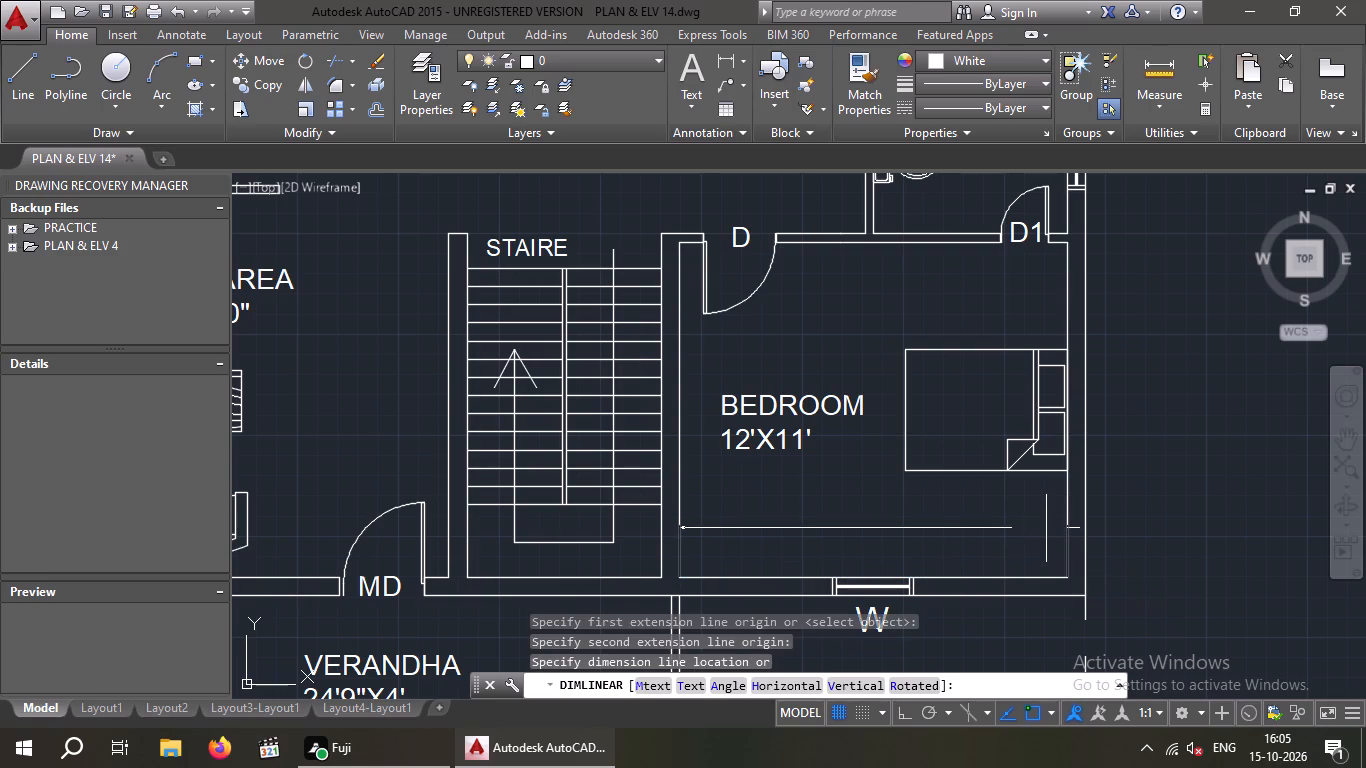
scroll(1044, 530, "up", 3)
scroll(1044, 530, "down", 3)
key("space")
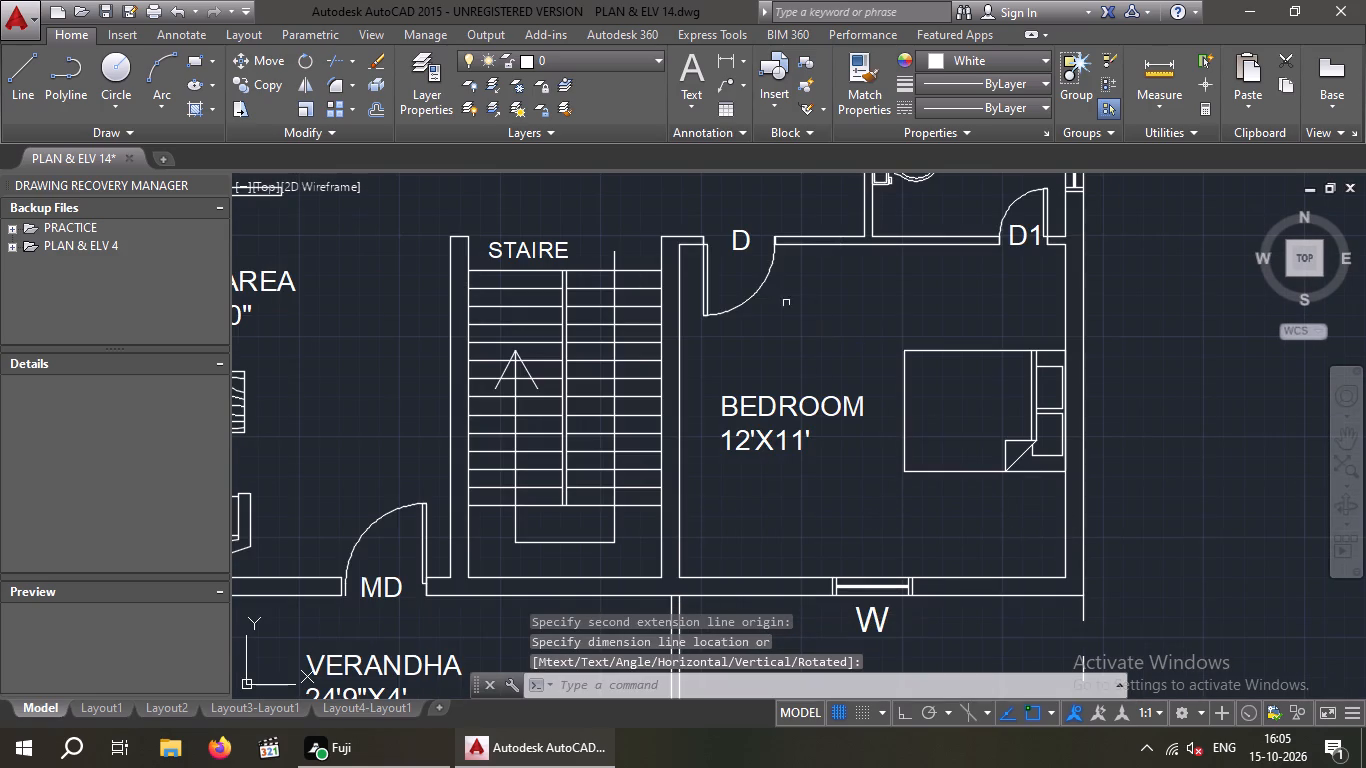
Measure the same bedroom's inner depth along the outer side wall, from the toilet-side wall to the front wall, with a linear dimension.
key("space")
left_click(1062, 245)
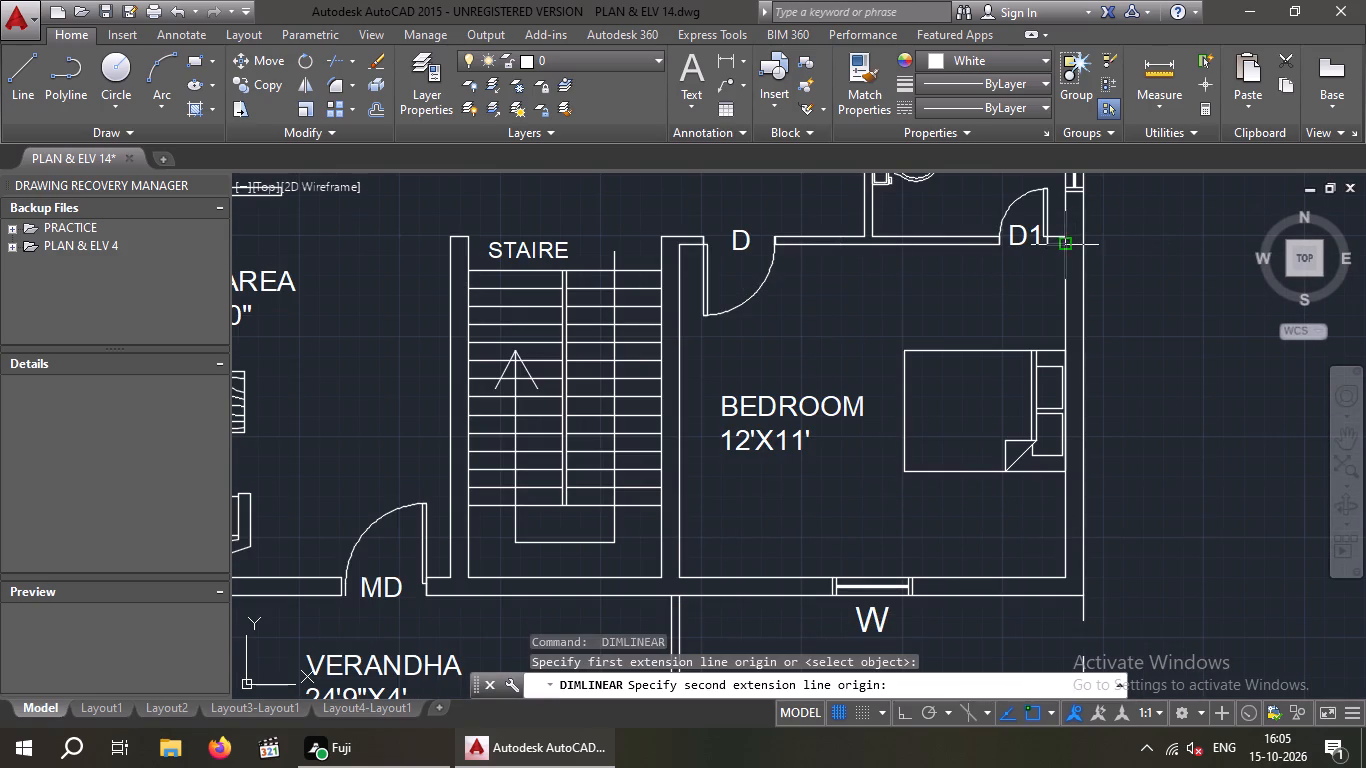
left_click(1061, 578)
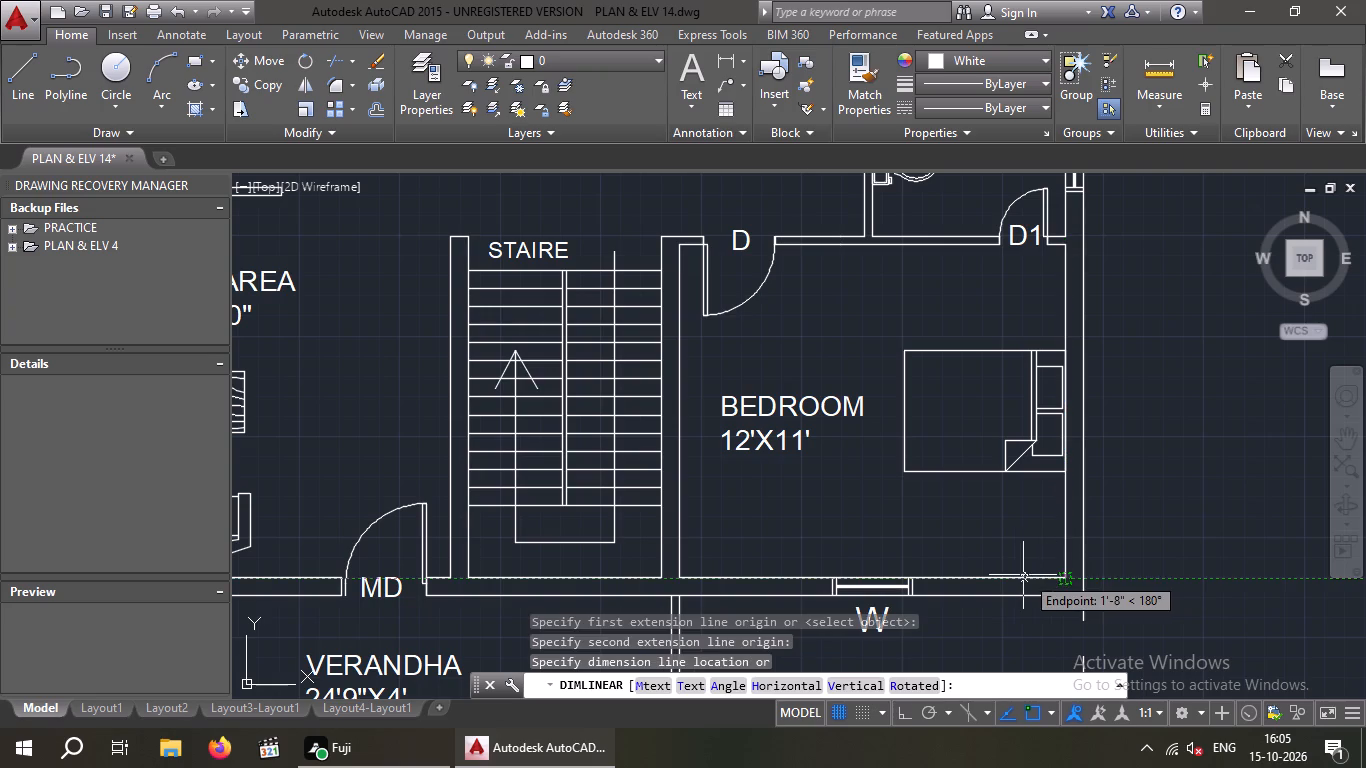
scroll(1018, 567, "up", 2)
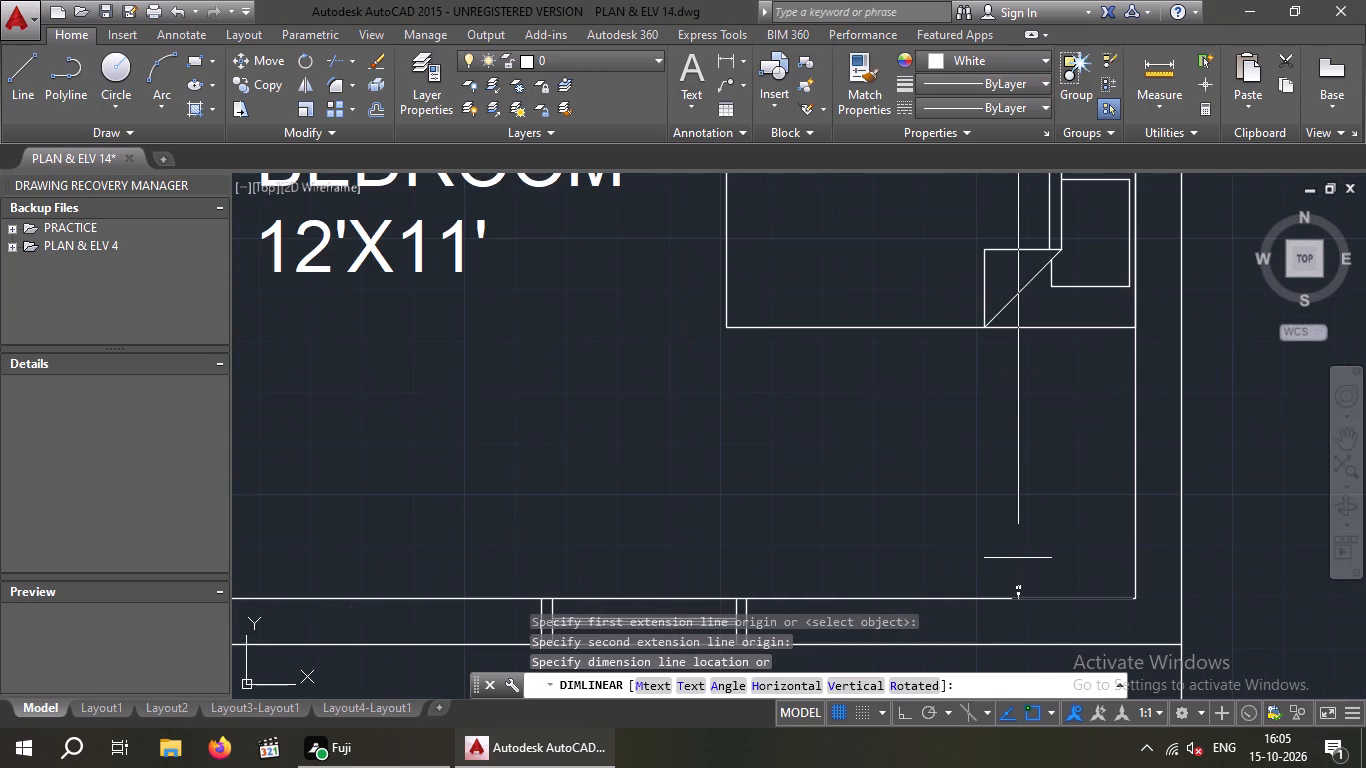
scroll(1018, 558, "down", 1)
key("space")
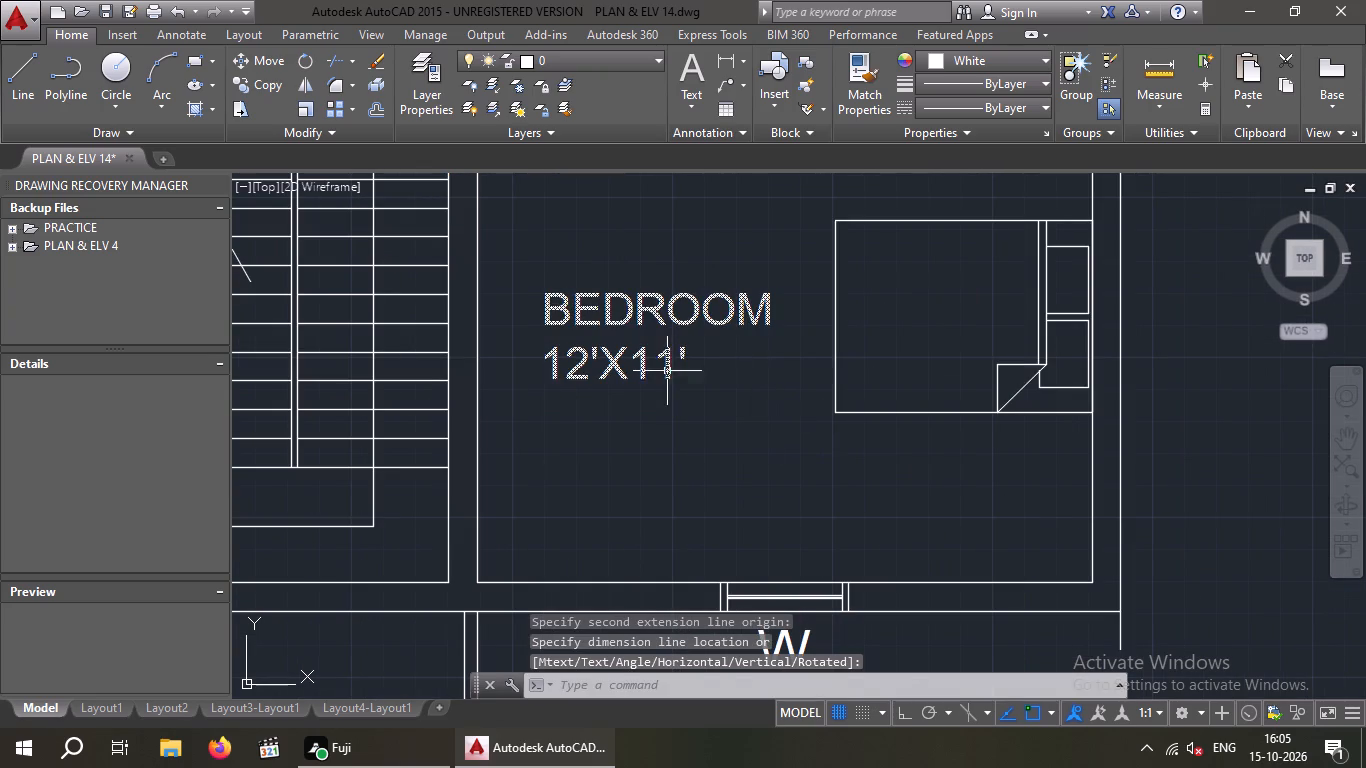
Change the size line in the label of the front bedroom beside the staircase to 16'X13'10", keeping the name BEDROOM.
double_click(674, 371)
left_click(669, 371)
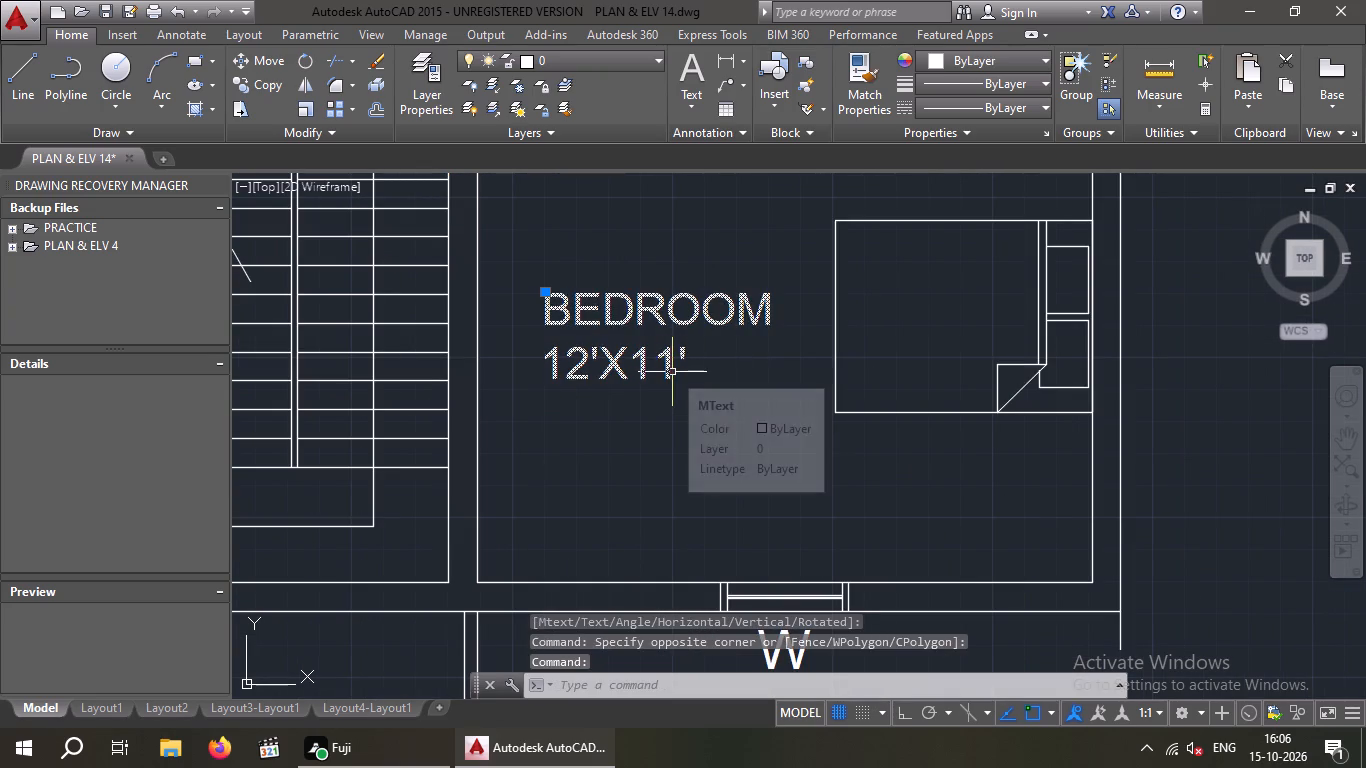
left_click(672, 372)
left_click_drag(671, 374, 676, 383)
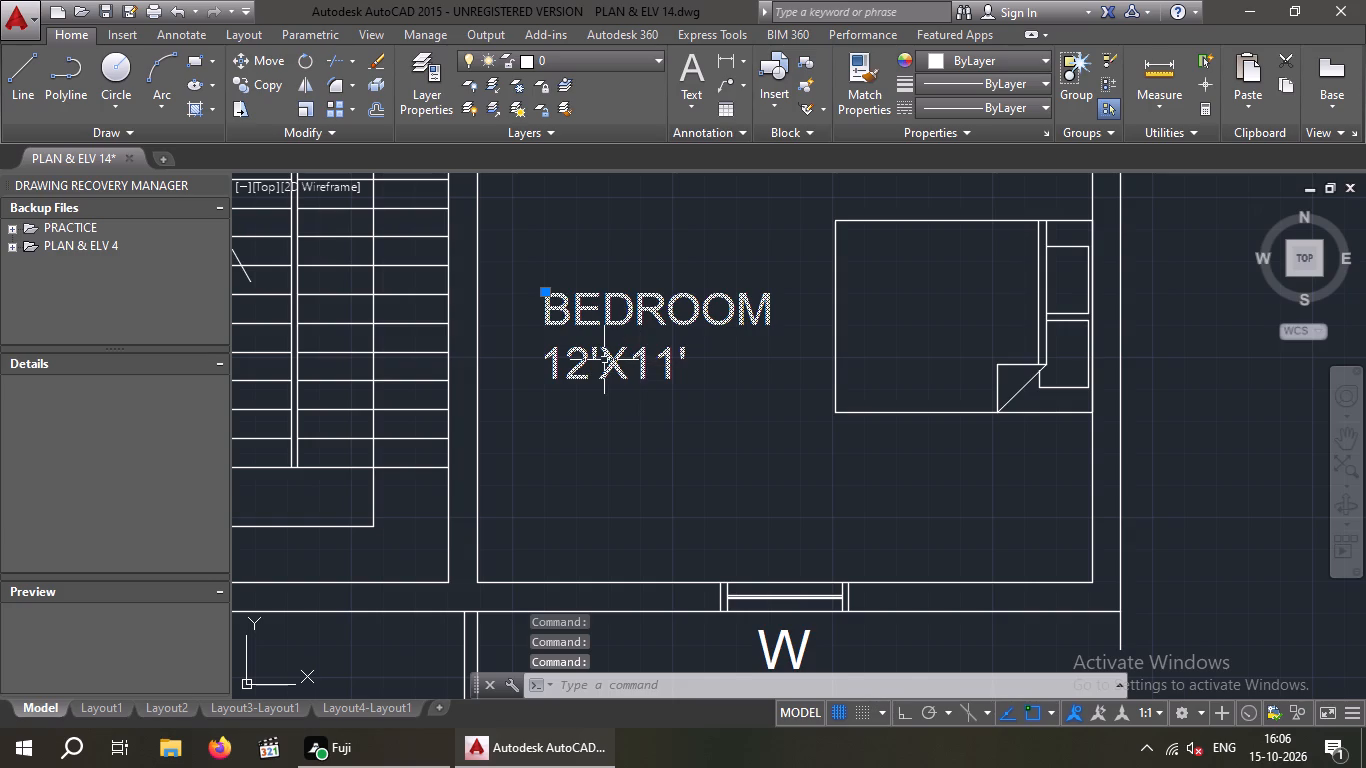
double_click(604, 360)
double_click(610, 360)
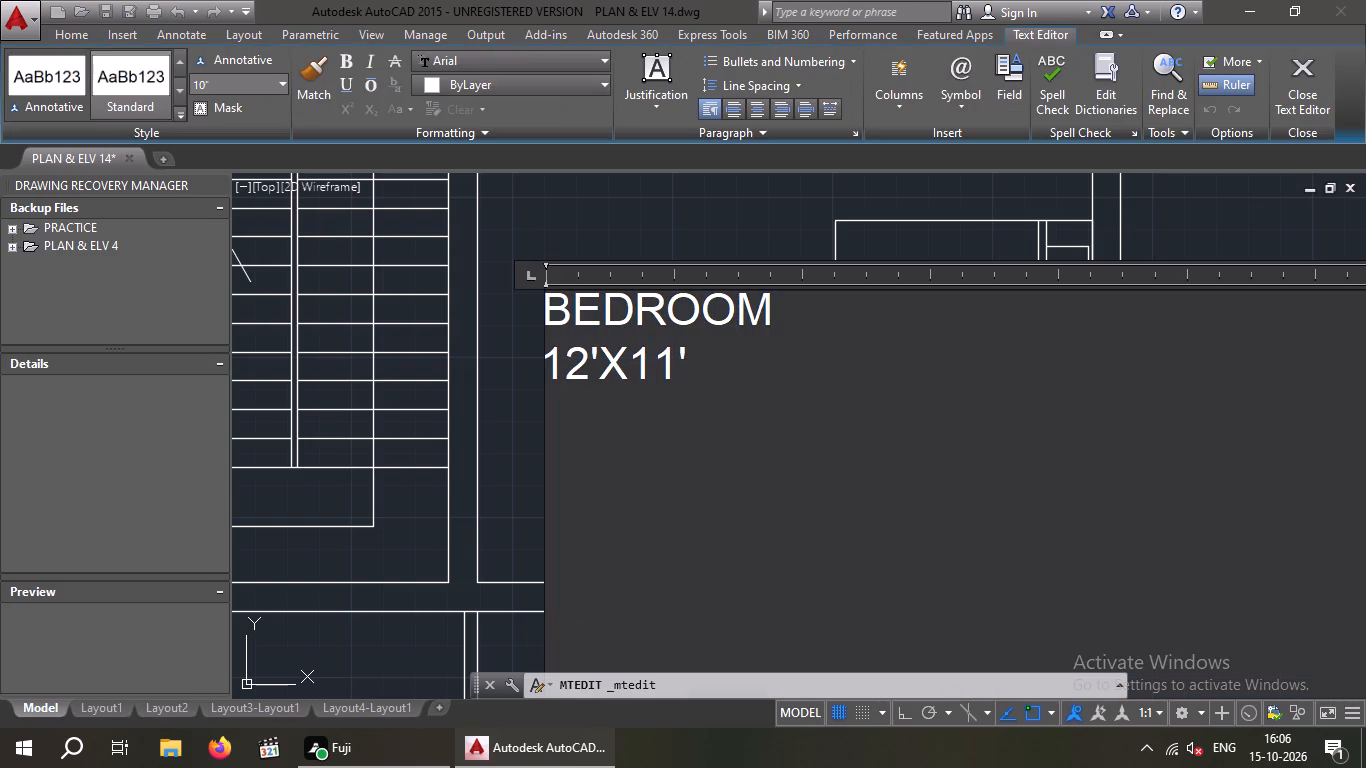
key("Left")
key("BackSpace")
key("6")
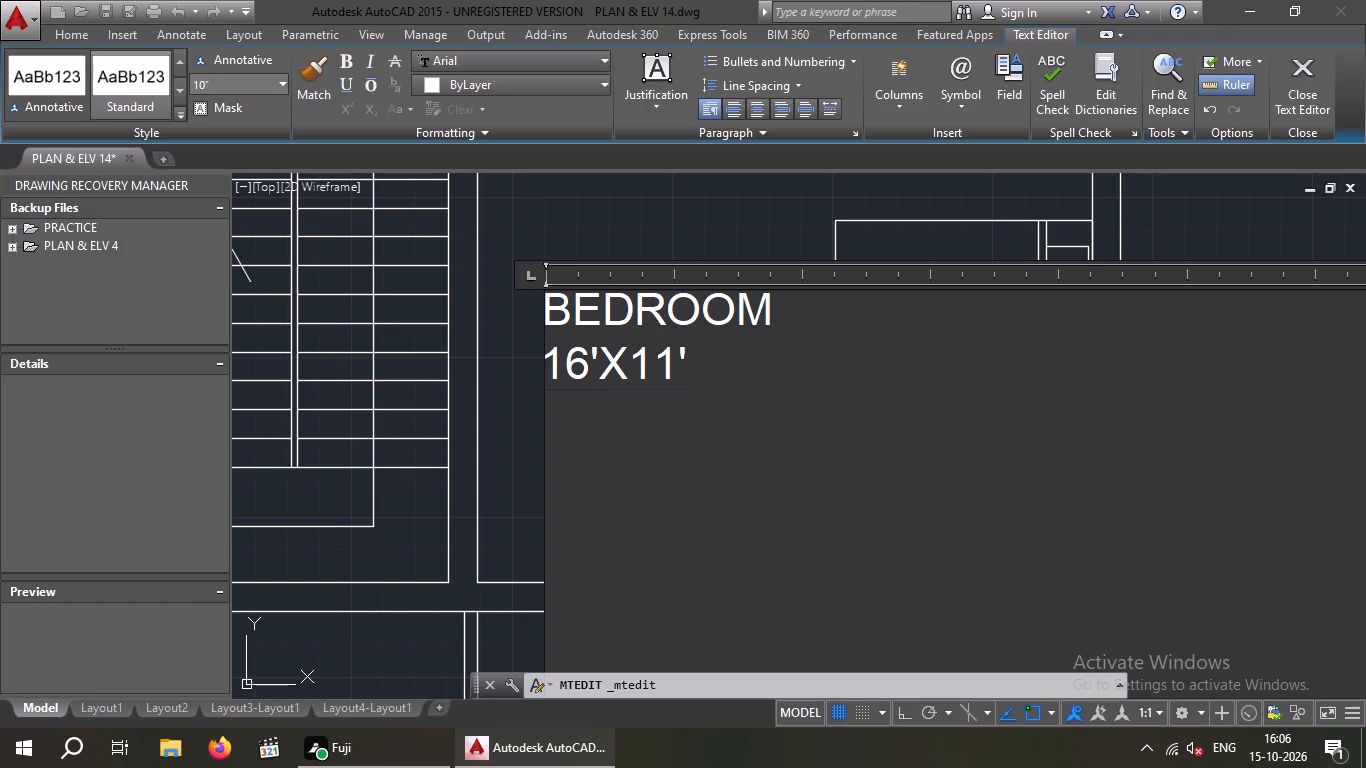
key("Right")
key("Right")
key("Right")
key("Right")
key("BackSpace")
key("3")
key("Right")
type("10")
key("shift+quotedbl")
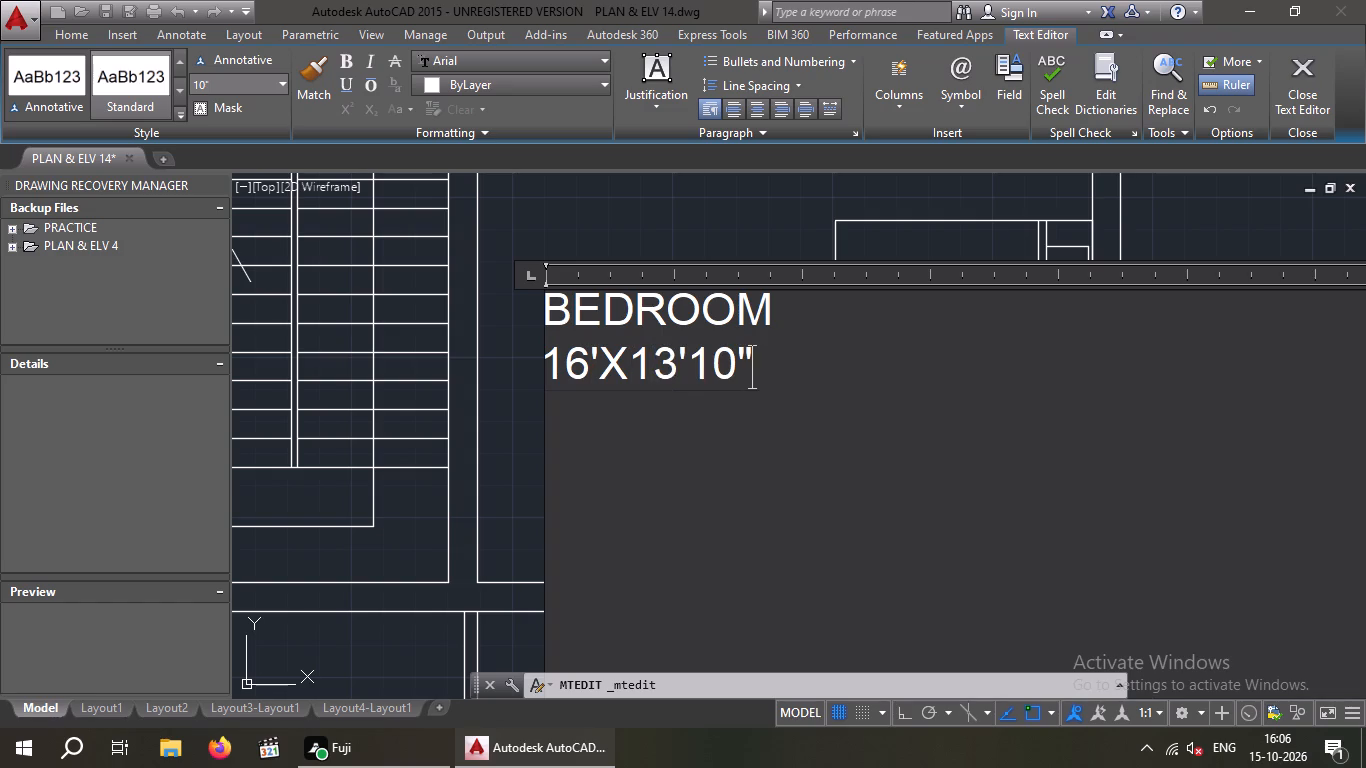
left_click(621, 230)
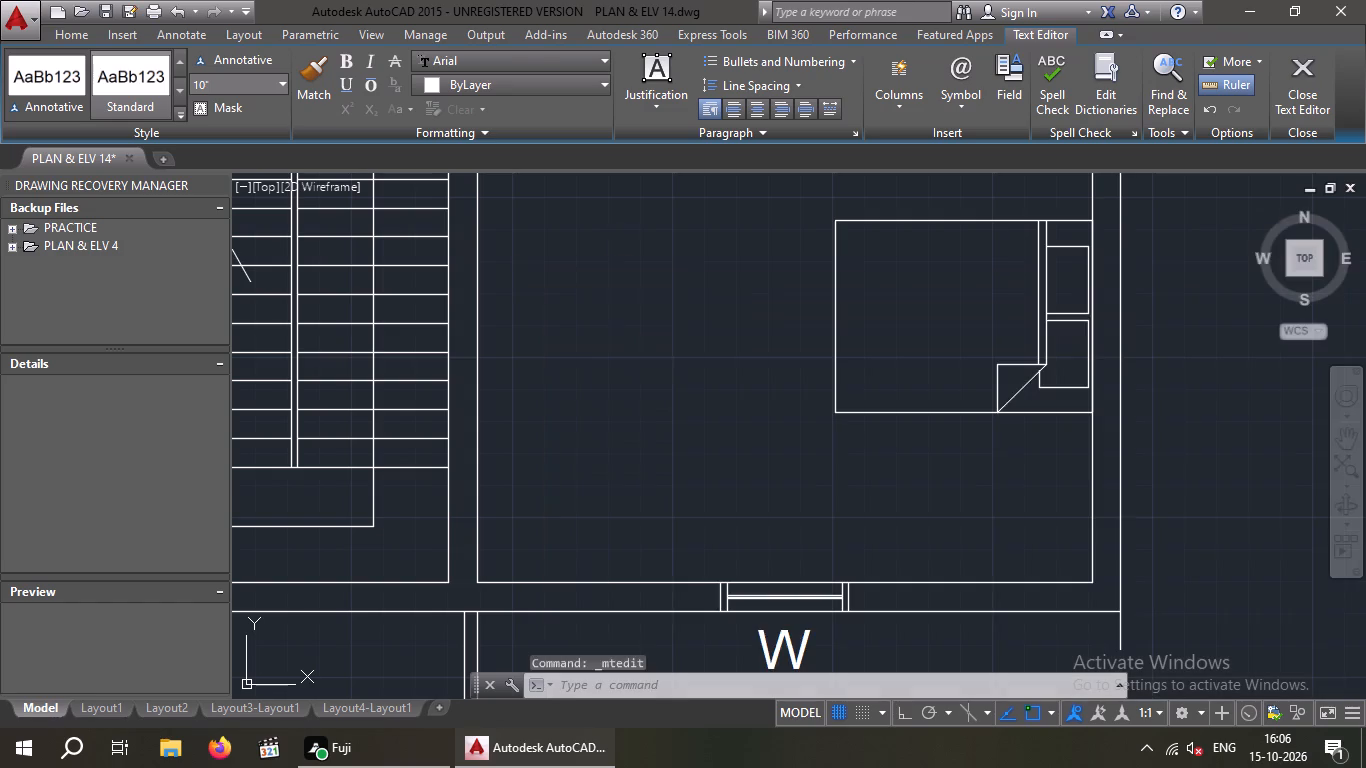
Measure the inner width of the walled verandha outside the main door along its front edge with a linear dimension.
scroll(637, 249, "down", 2)
middle_click_drag(676, 376, 743, 402)
scroll(691, 403, "down", 2)
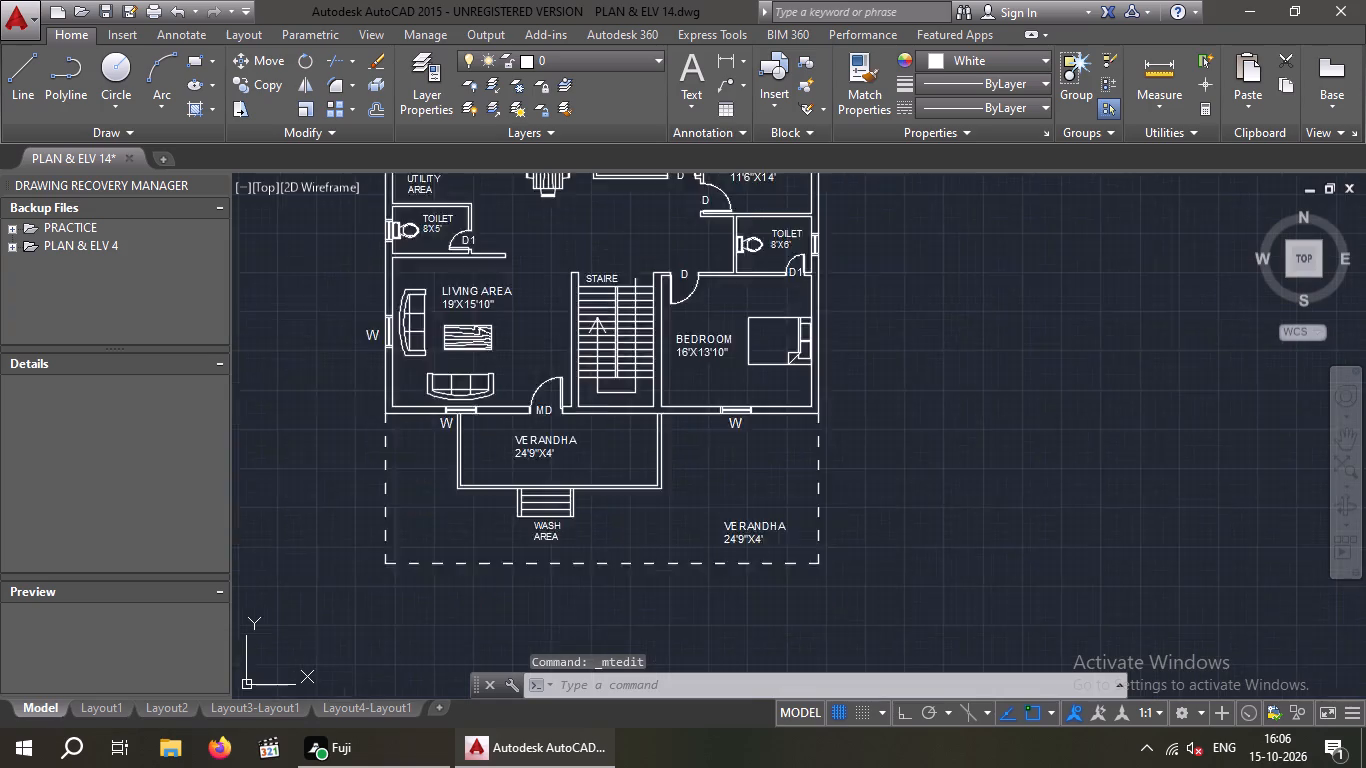
middle_click_drag(653, 411, 740, 469)
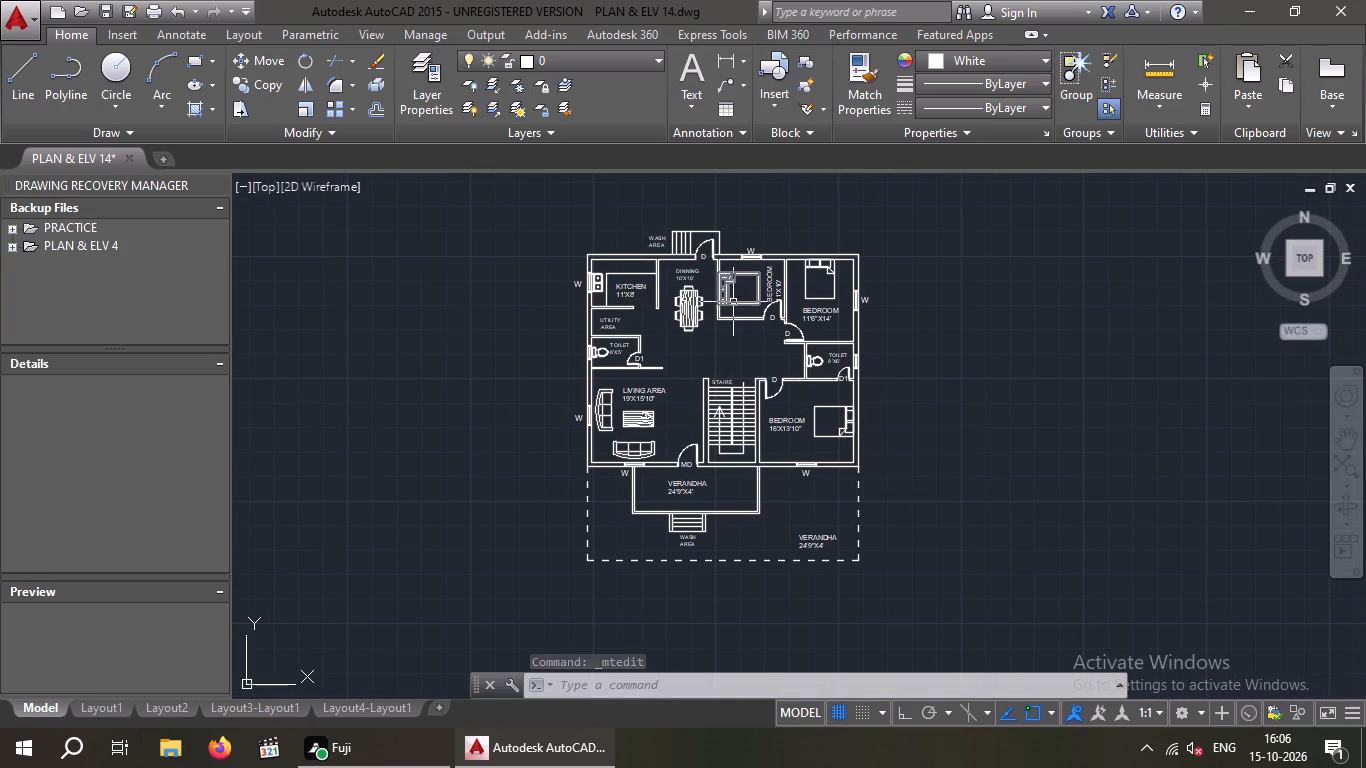
scroll(682, 490, "up", 3)
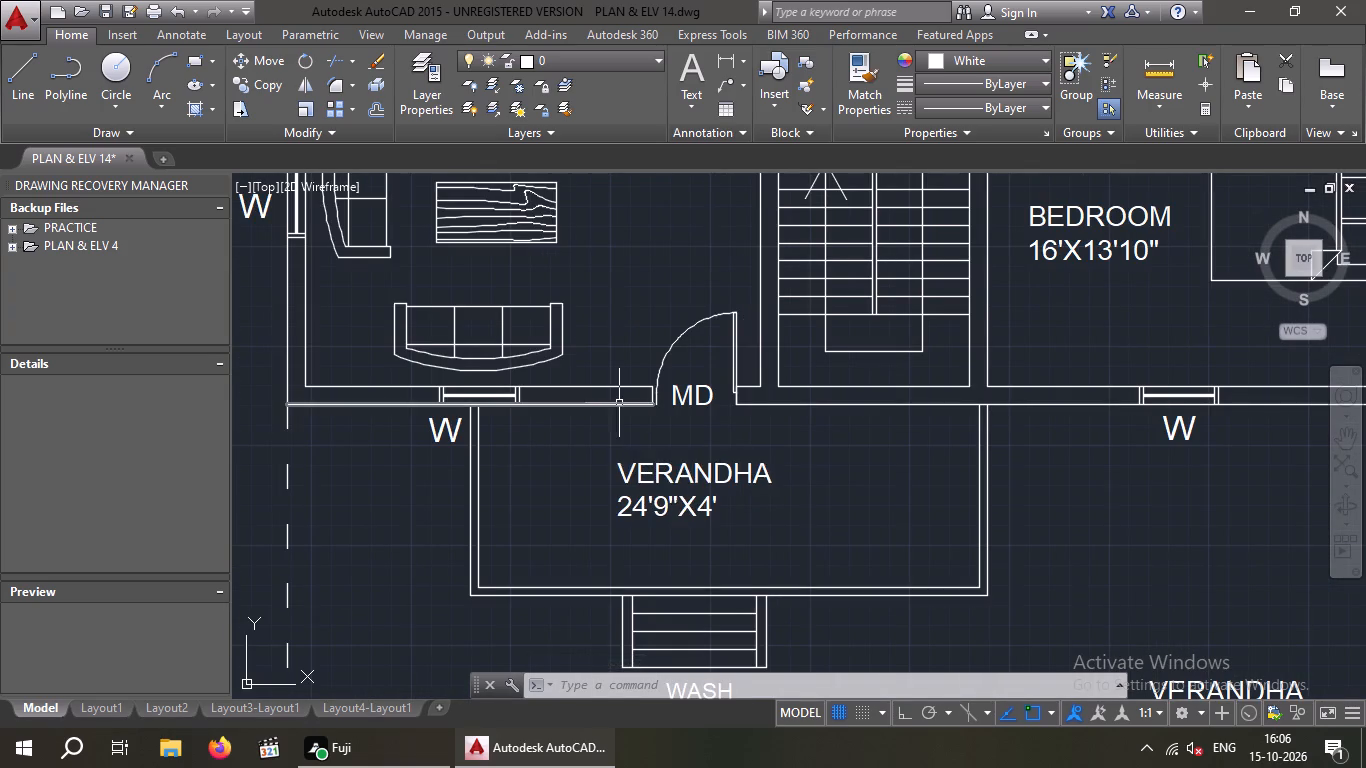
middle_click_drag(674, 456, 632, 414)
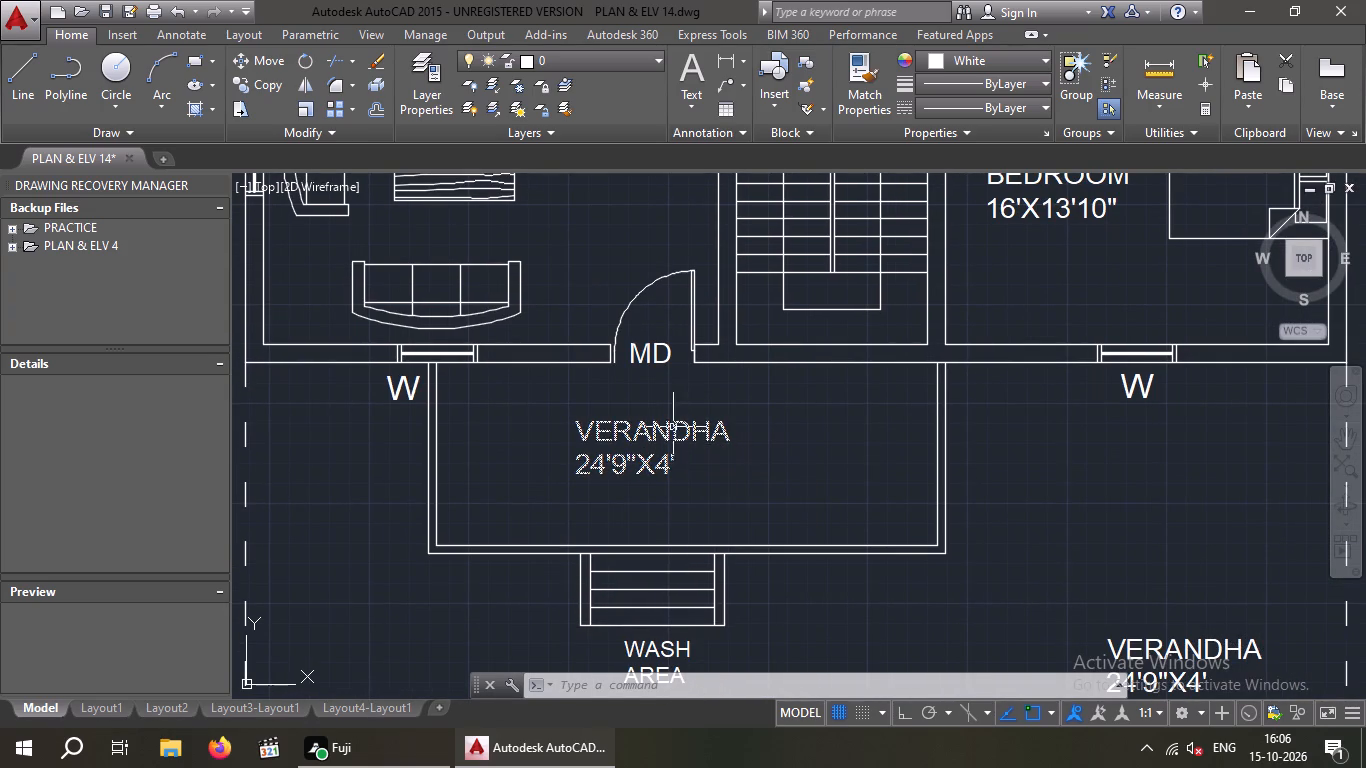
left_click(723, 56)
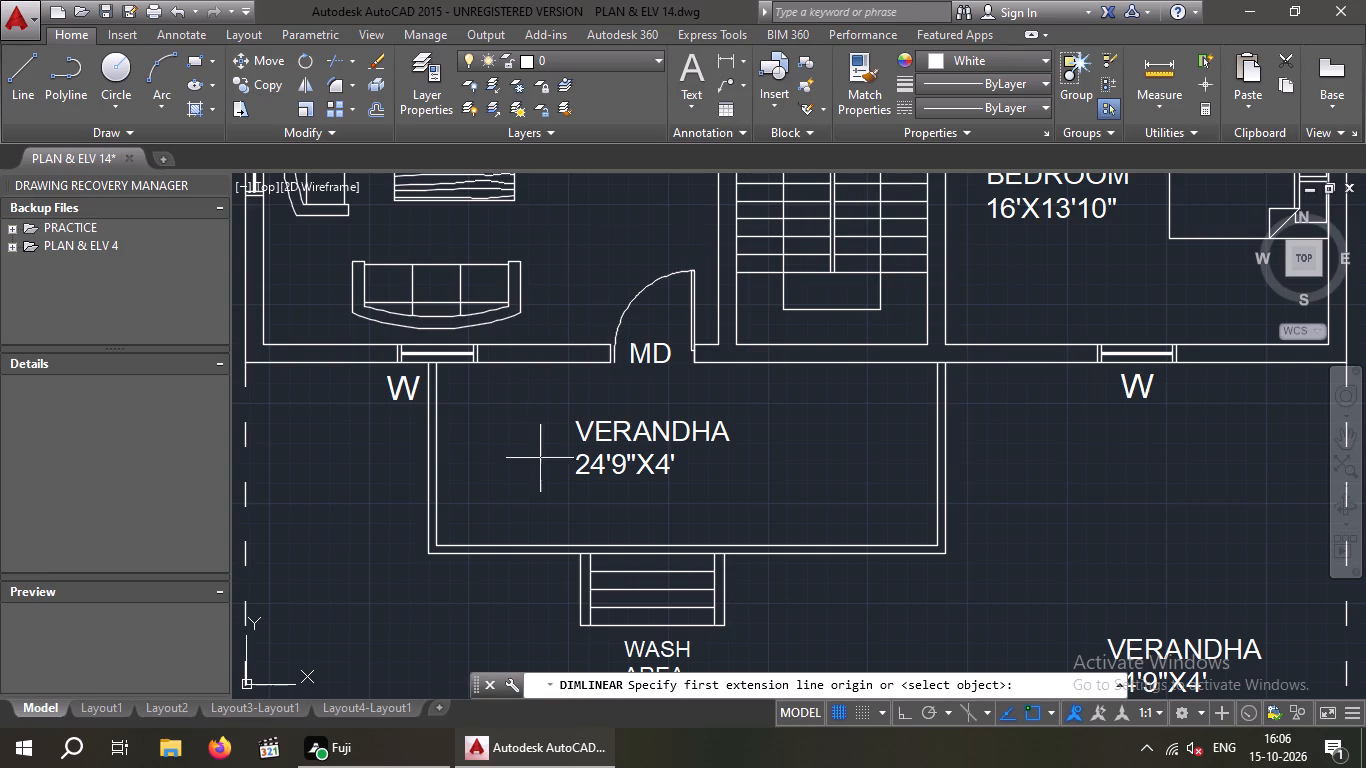
scroll(434, 547, "up", 3)
left_click(439, 542)
scroll(472, 506, "down", 4)
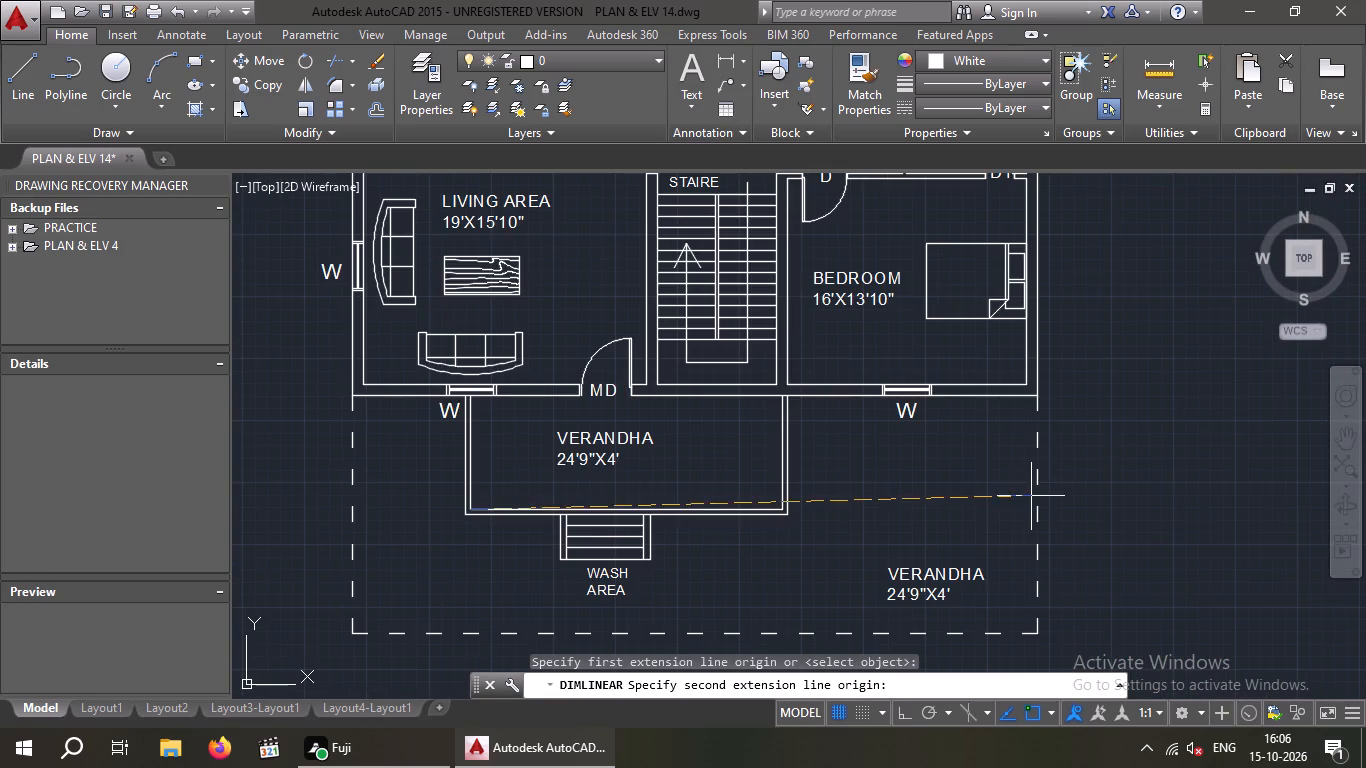
scroll(818, 515, "up", 3)
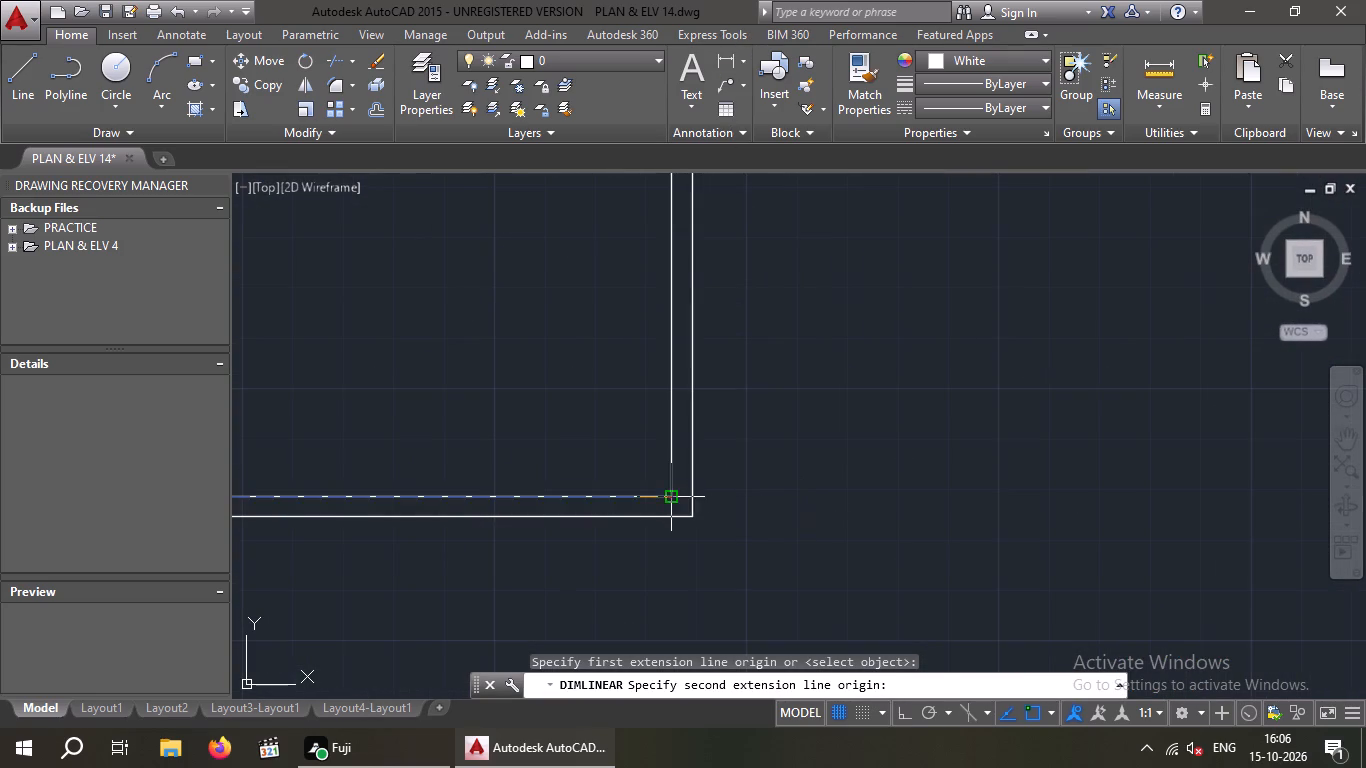
left_click(680, 494)
middle_click_drag(610, 388, 931, 422)
scroll(784, 428, "down", 2)
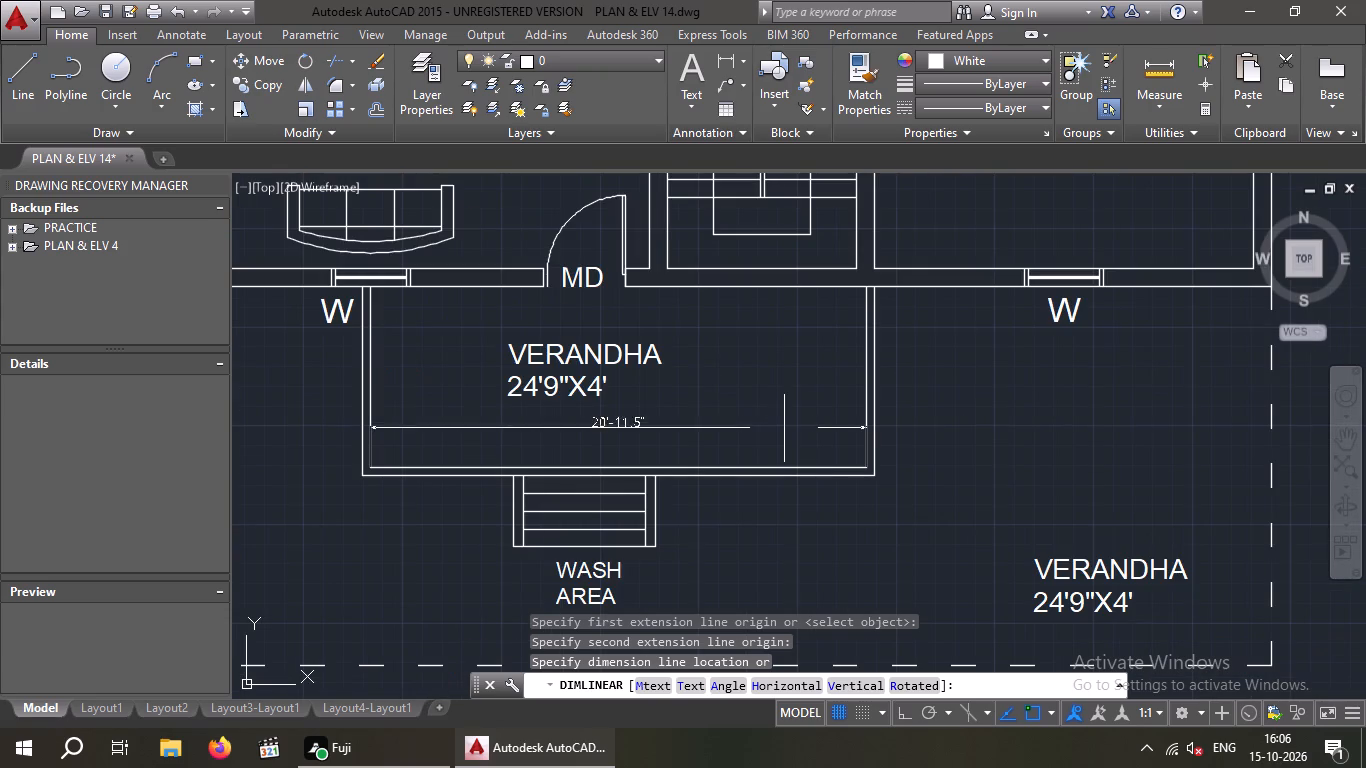
scroll(759, 426, "up", 2)
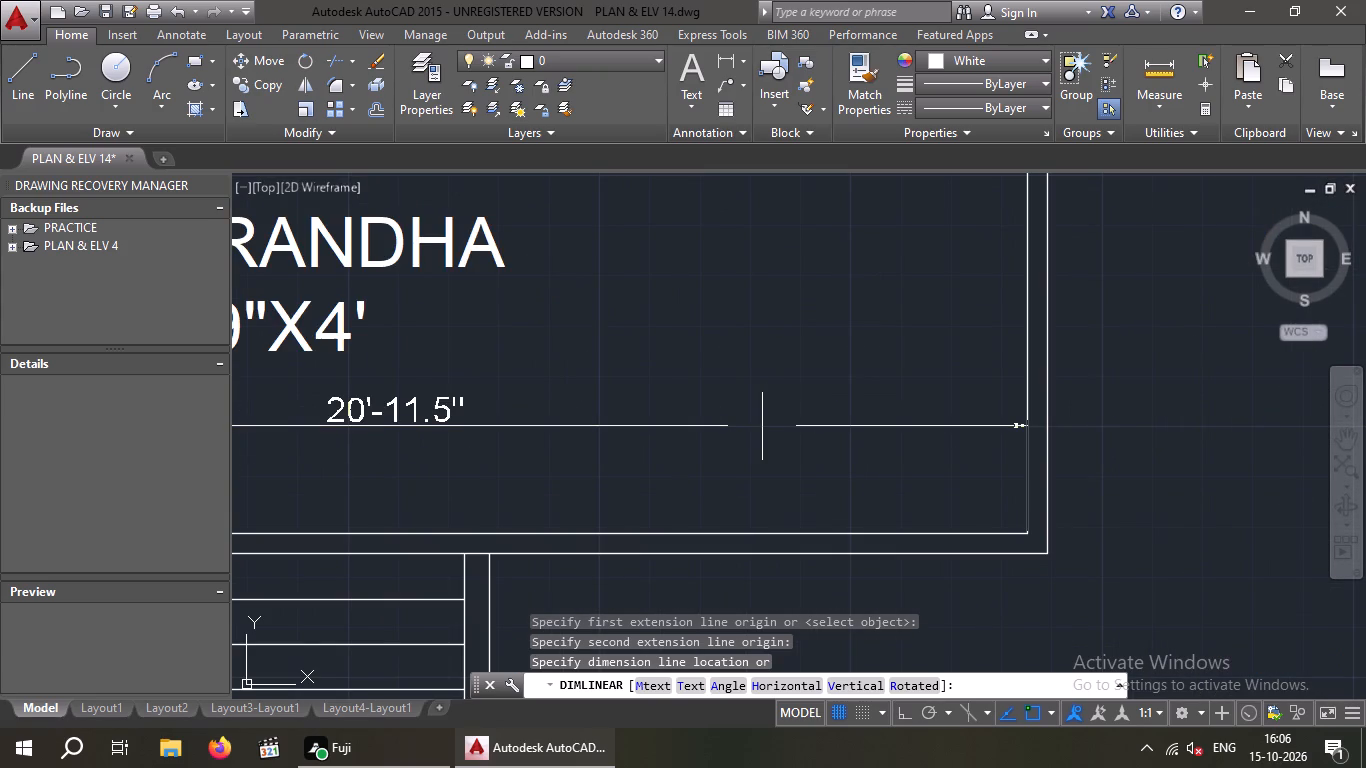
key("space")
Measure the same verandha's inner depth, from the house wall to its front edge, with a linear dimension.
scroll(763, 425, "down", 2)
key("space")
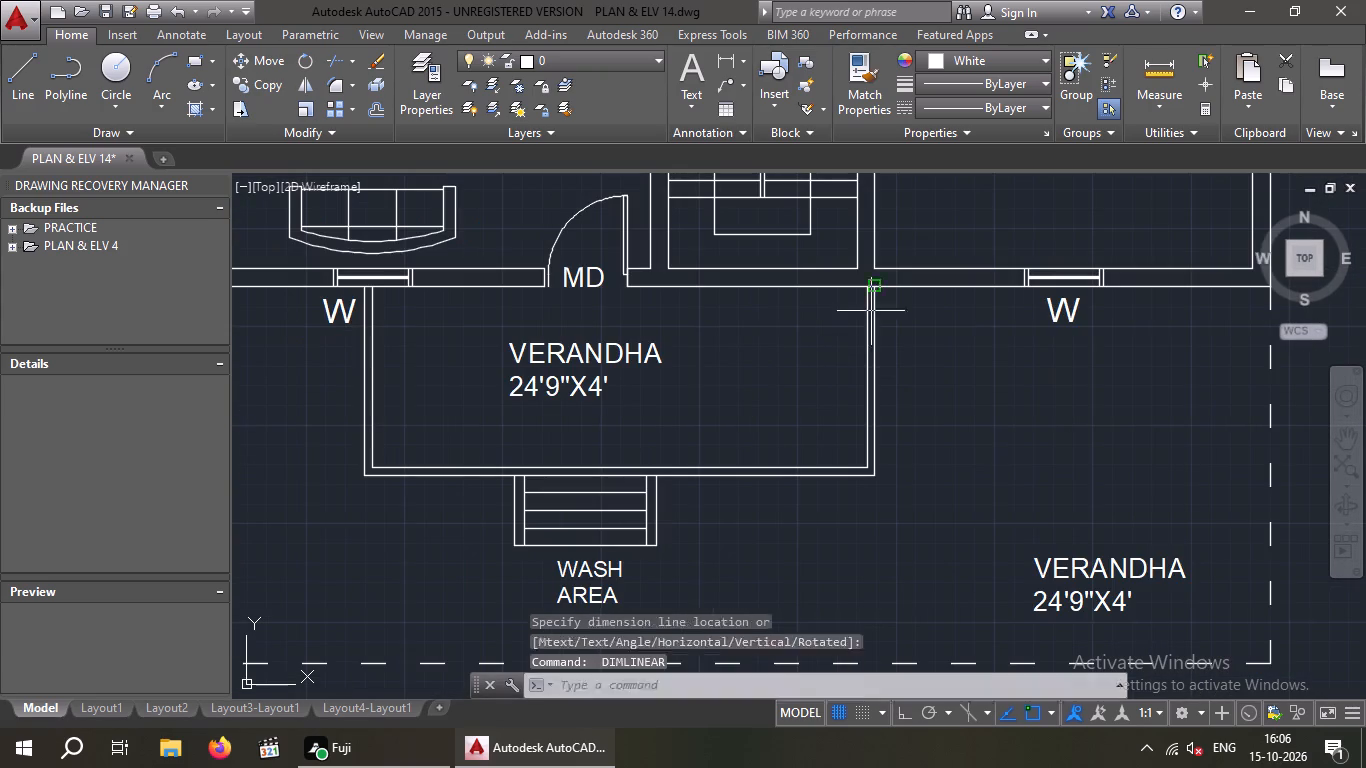
scroll(857, 285, "up", 2)
left_click_drag(876, 284, 876, 298)
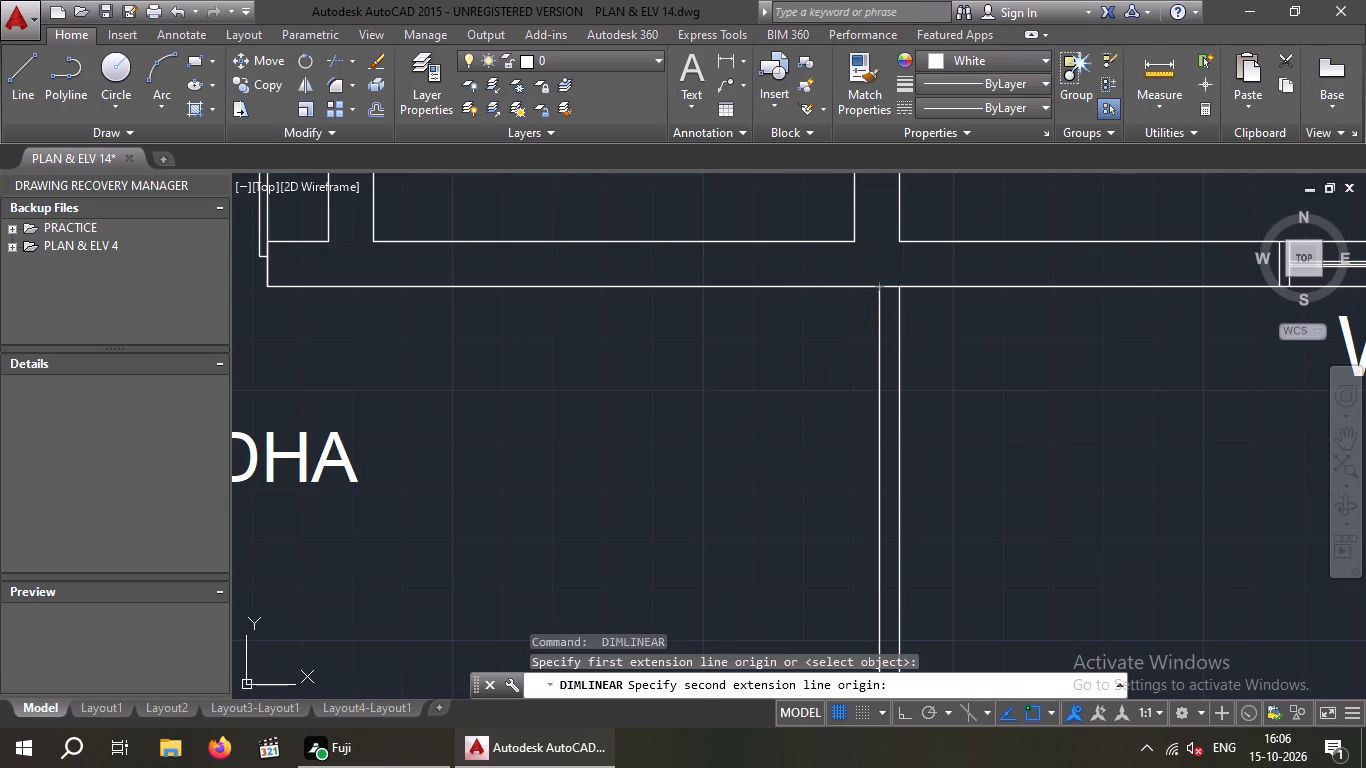
scroll(823, 456, "down", 3)
scroll(834, 515, "up", 3)
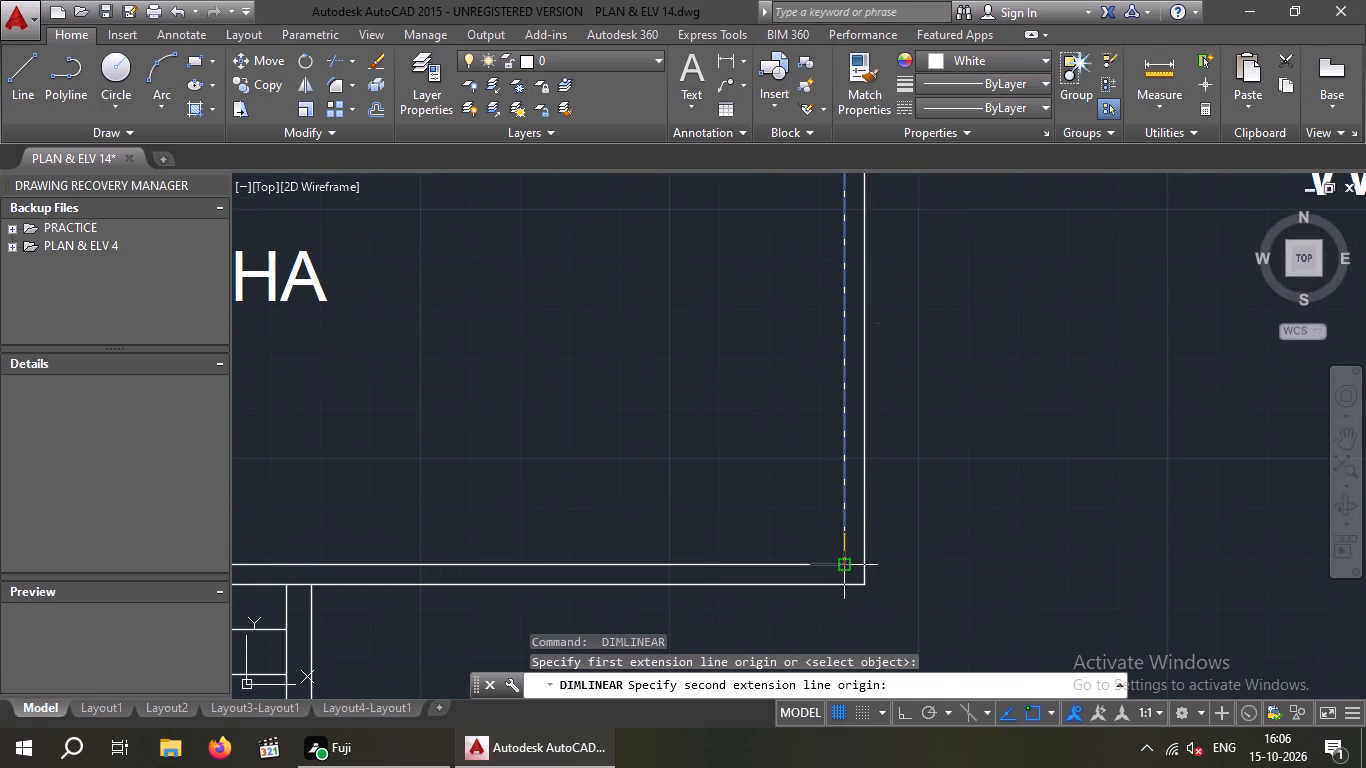
left_click(844, 563)
key("space")
Measure the walled verandha's width along its front edge again with a linear dimension.
scroll(592, 406, "down", 1)
middle_click_drag(597, 410, 899, 422)
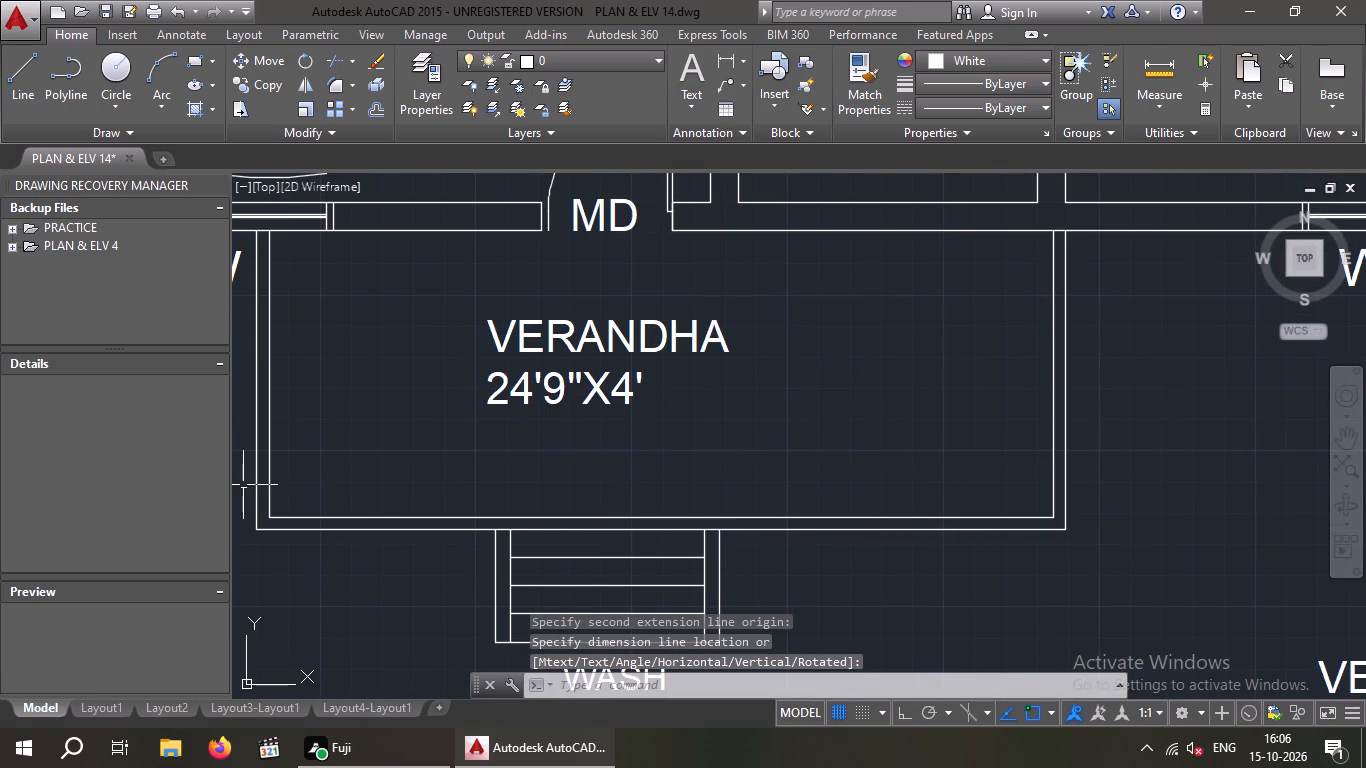
key("space")
left_click_drag(273, 516, 327, 523)
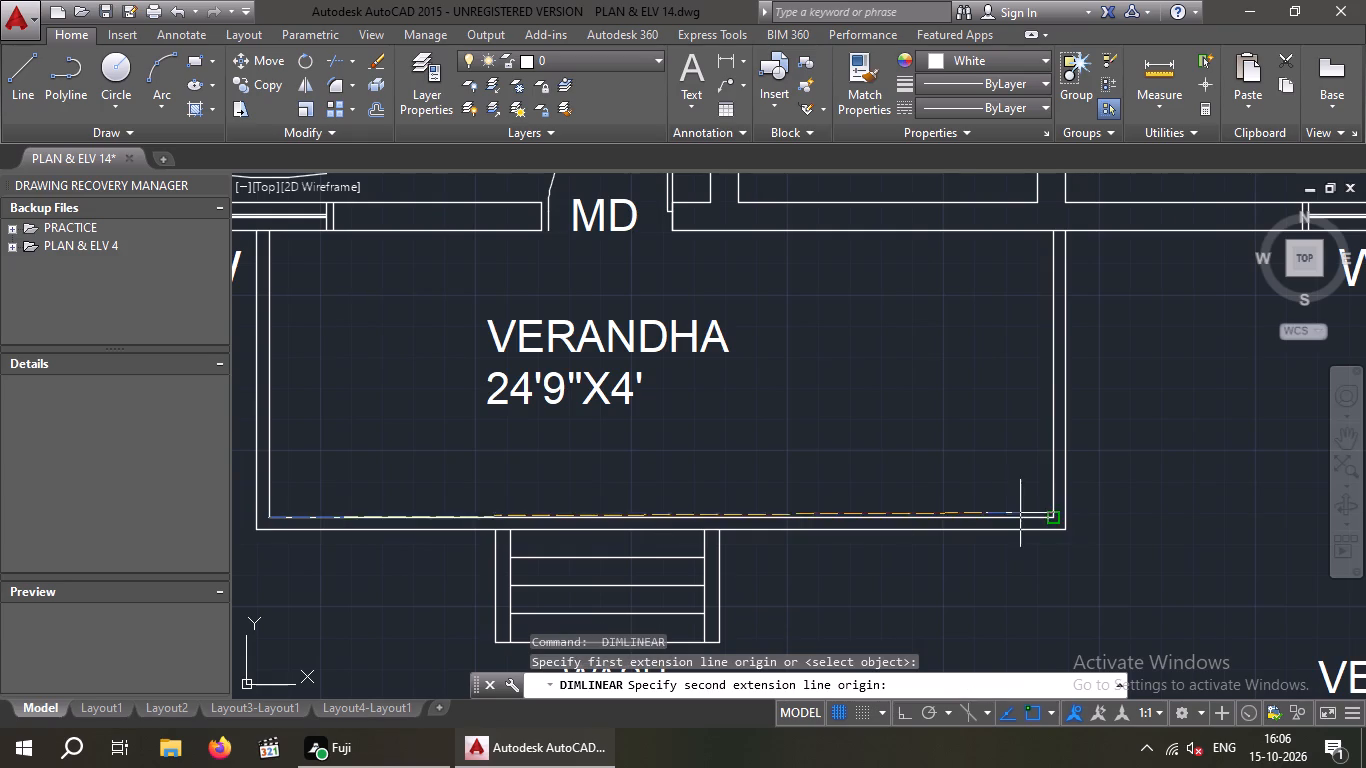
left_click(1064, 519)
key("space")
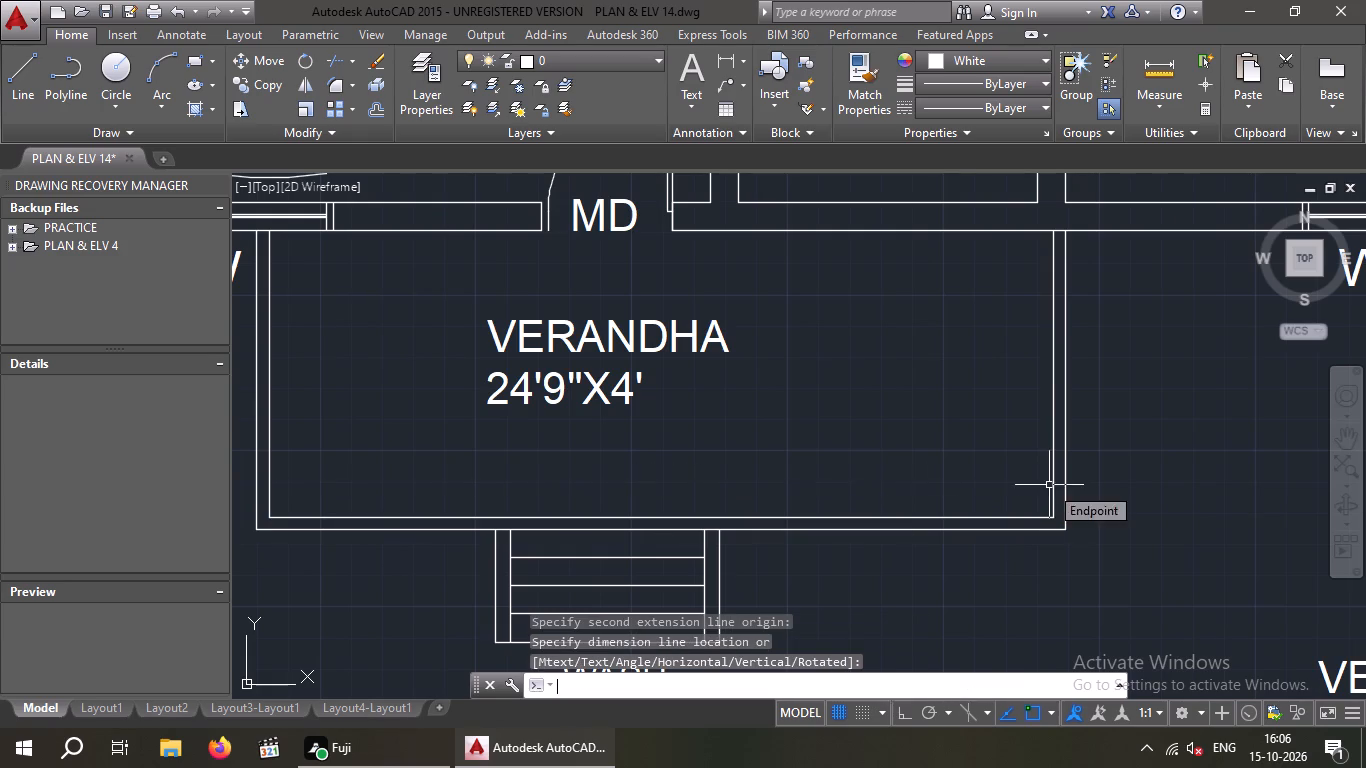
Measure the same verandha's front edge from the inner side-wall corner to the opposite outer corner with a linear dimension.
key("space")
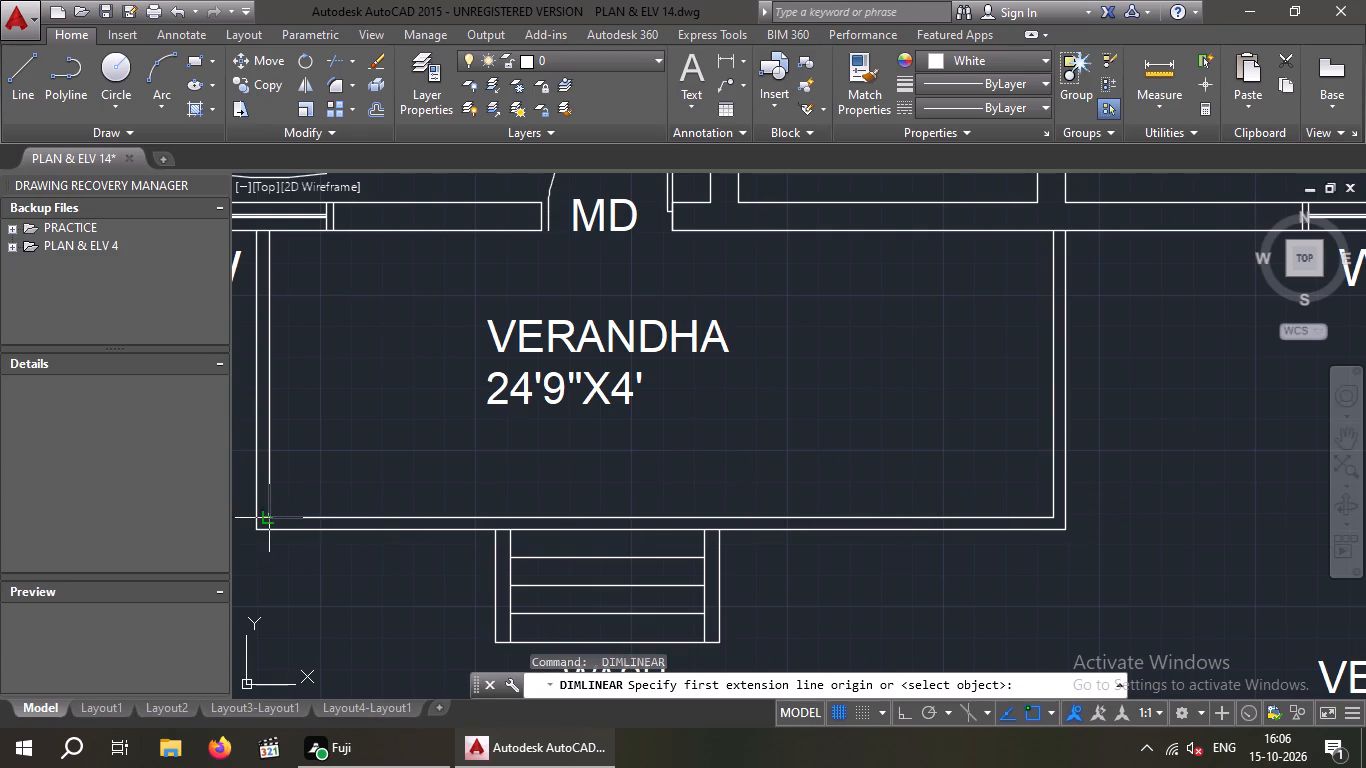
left_click_drag(262, 522, 314, 523)
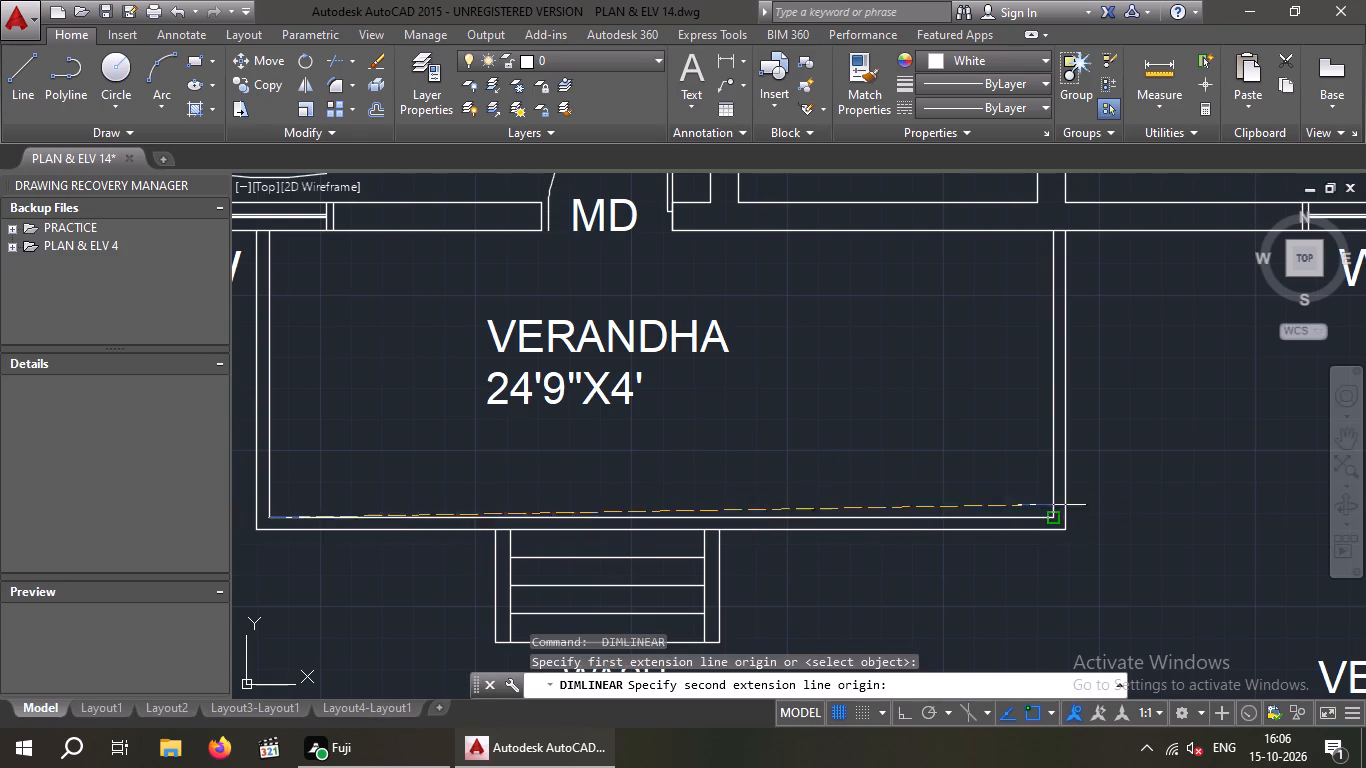
left_click(1060, 519)
scroll(1006, 461, "up", 2)
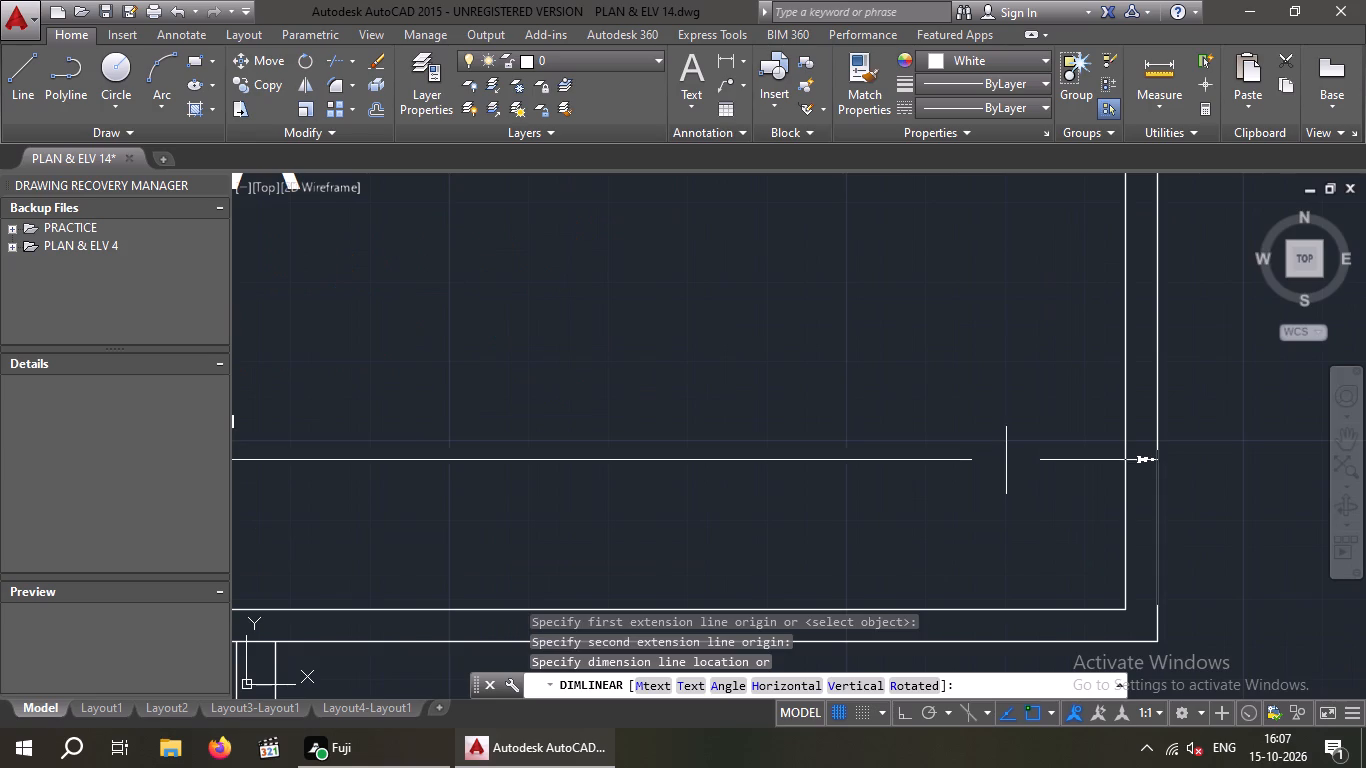
middle_click_drag(1030, 460, 1274, 456)
scroll(1273, 456, "down", 1)
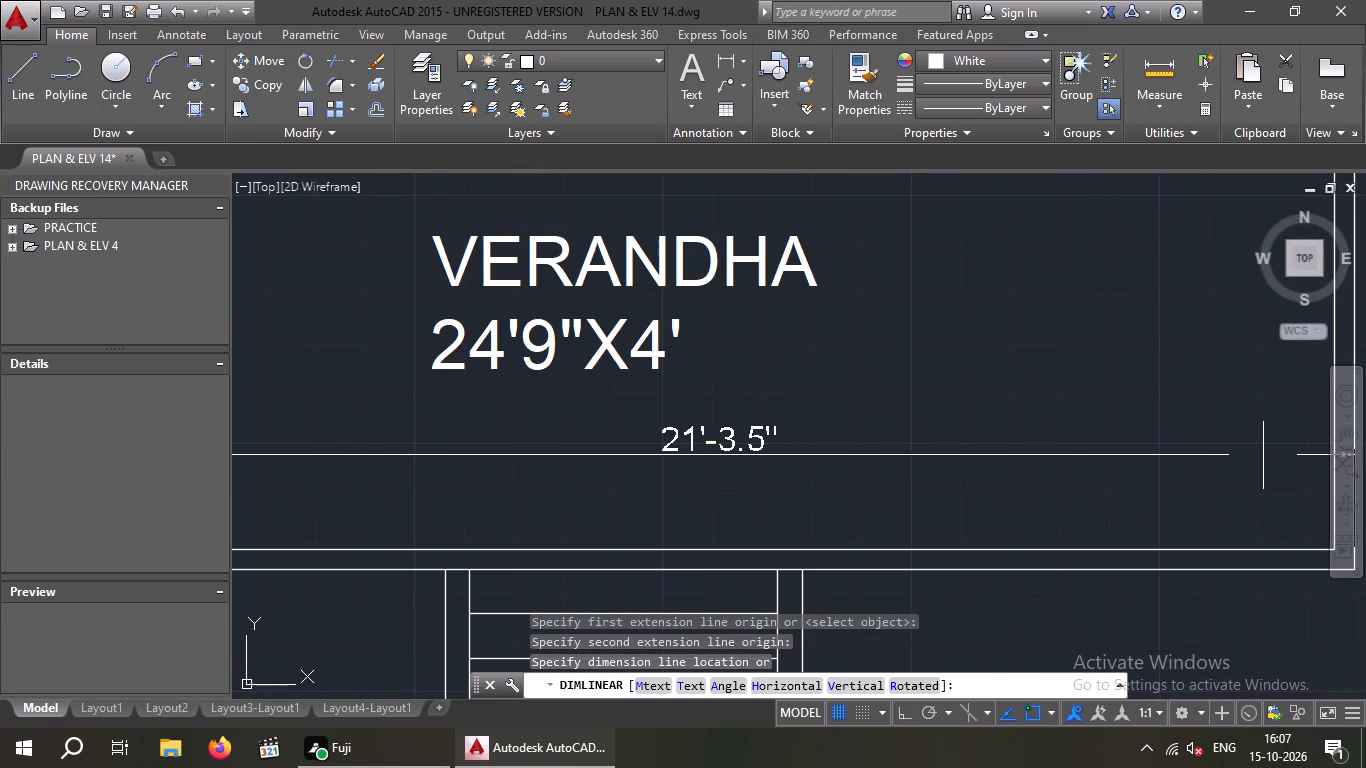
scroll(1250, 455, "down", 1)
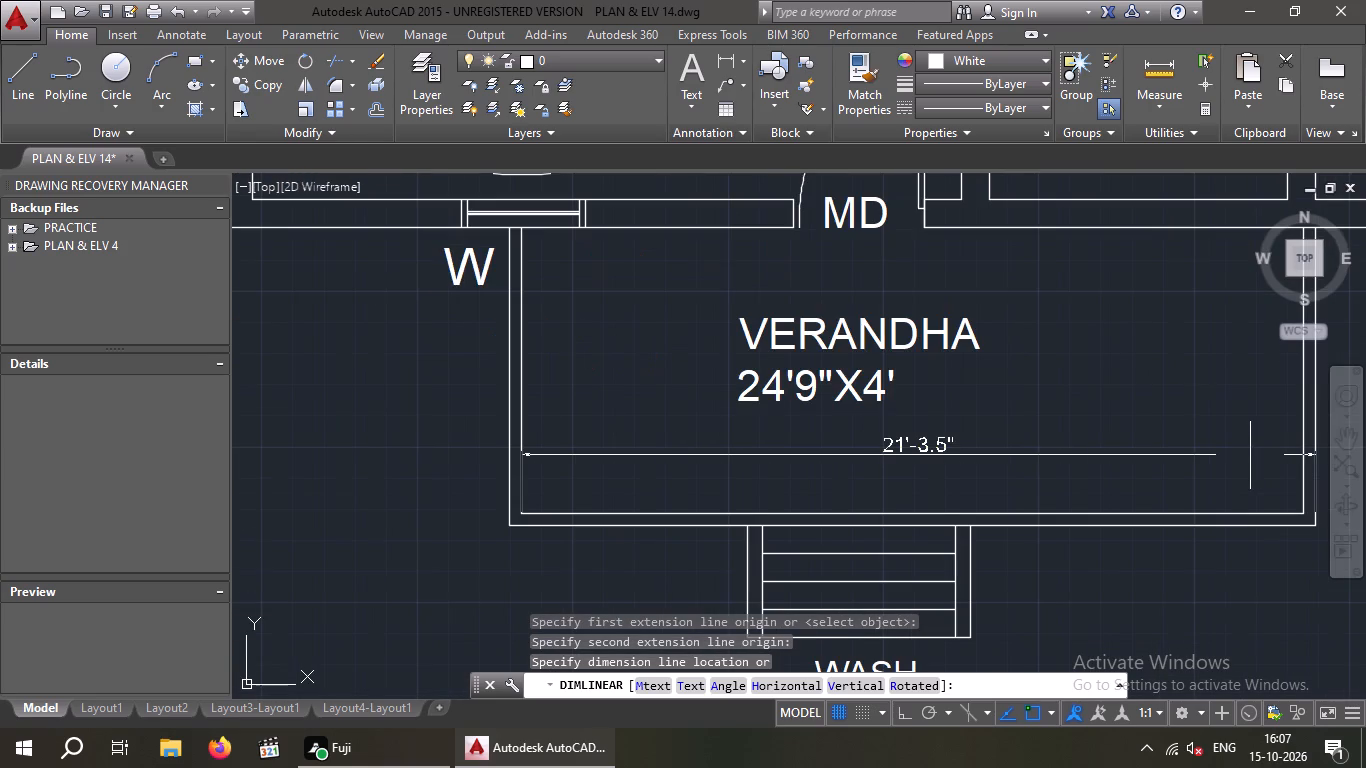
key("space")
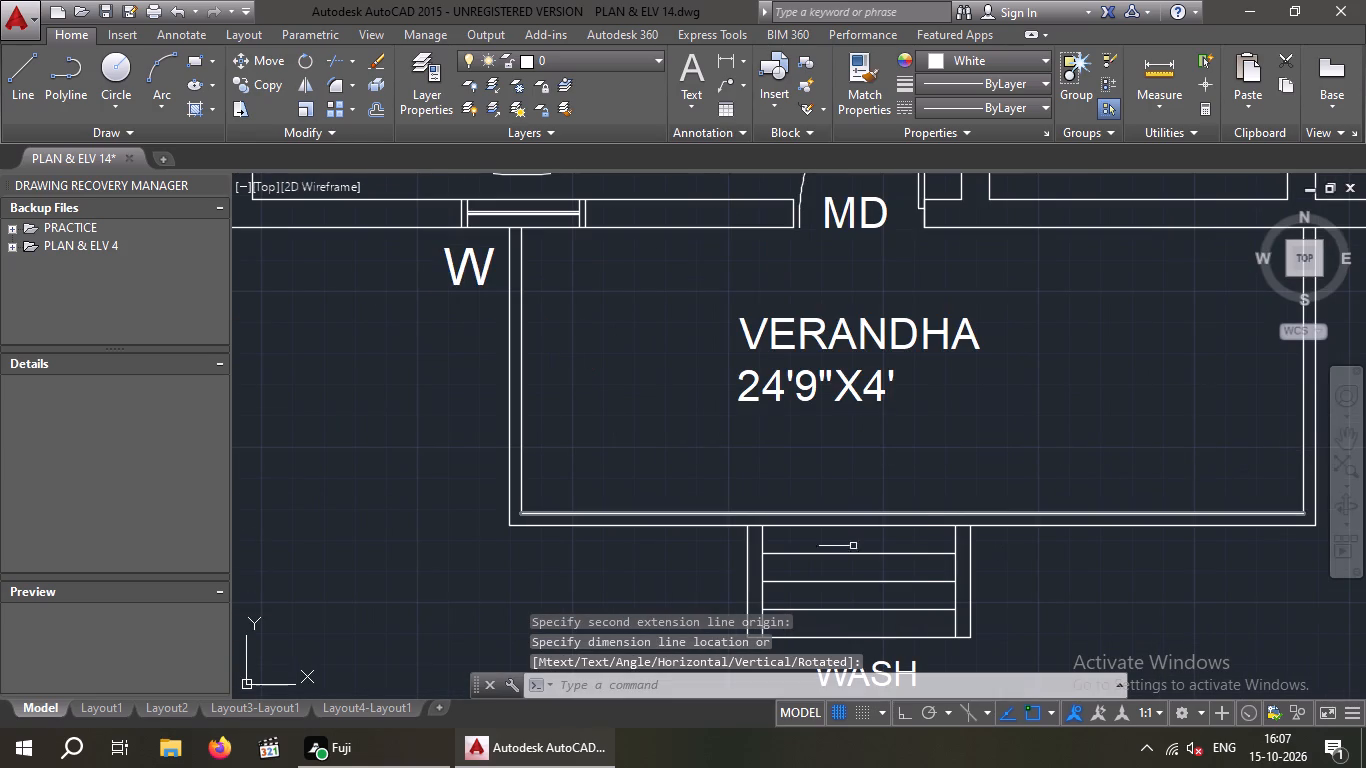
Measure the same verandha's width between the two inner front corners with a linear dimension.
key("space")
left_click_drag(520, 509, 564, 516)
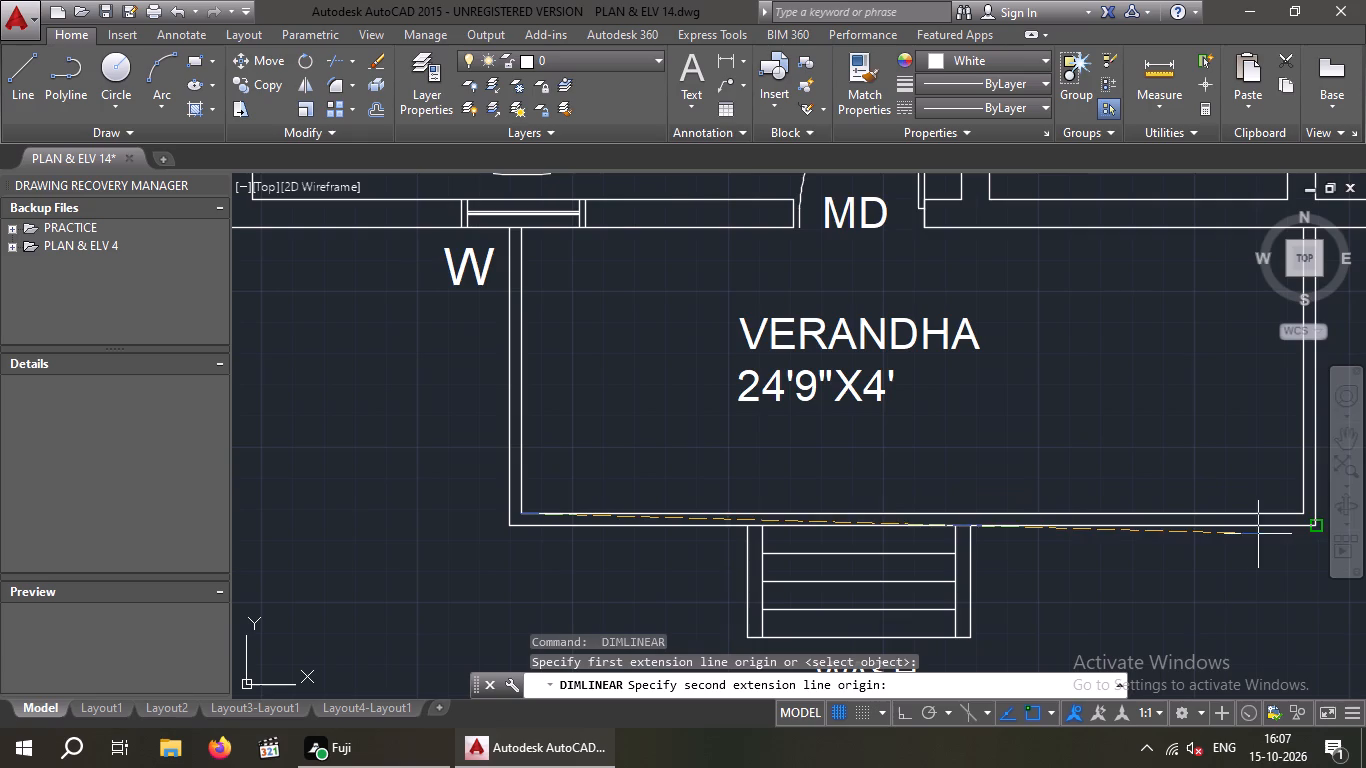
scroll(1315, 520, "up", 3)
left_click(1263, 497)
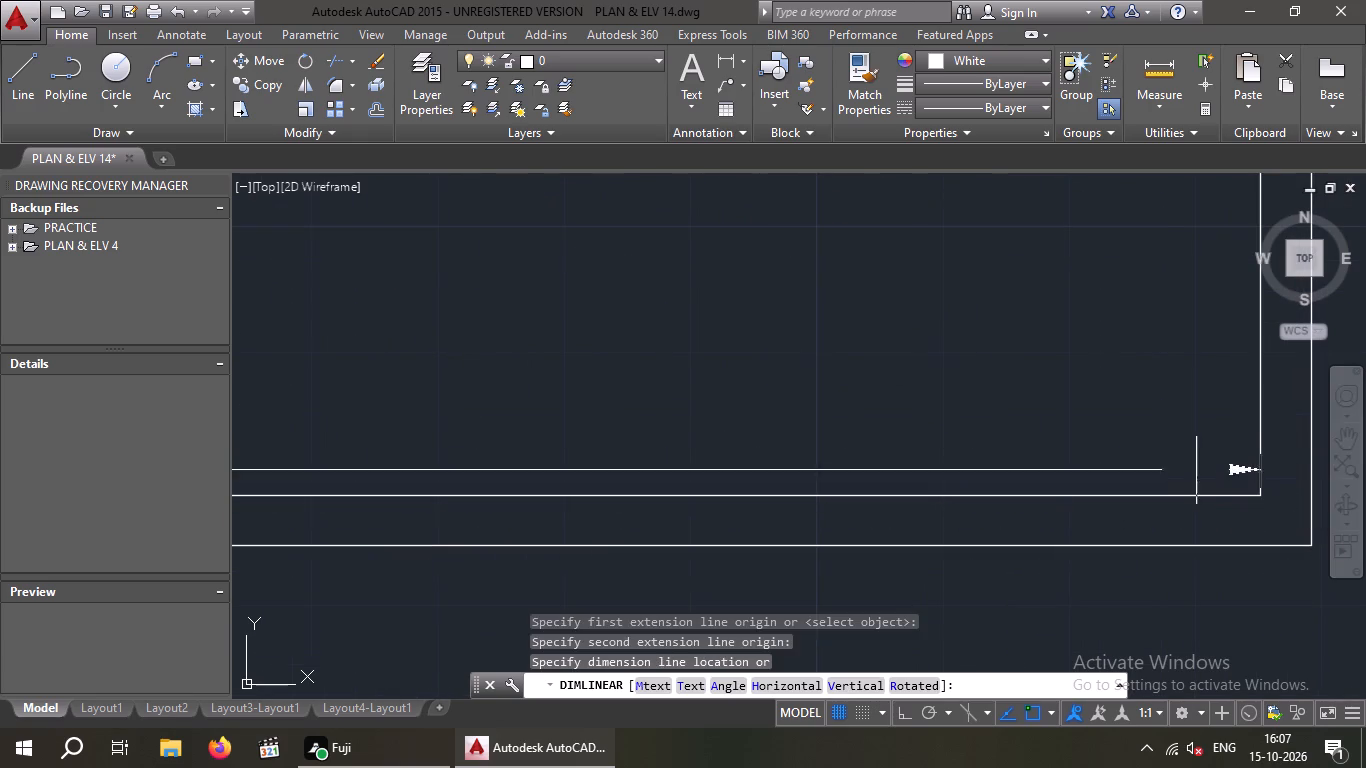
scroll(1196, 457, "down", 3)
key("space")
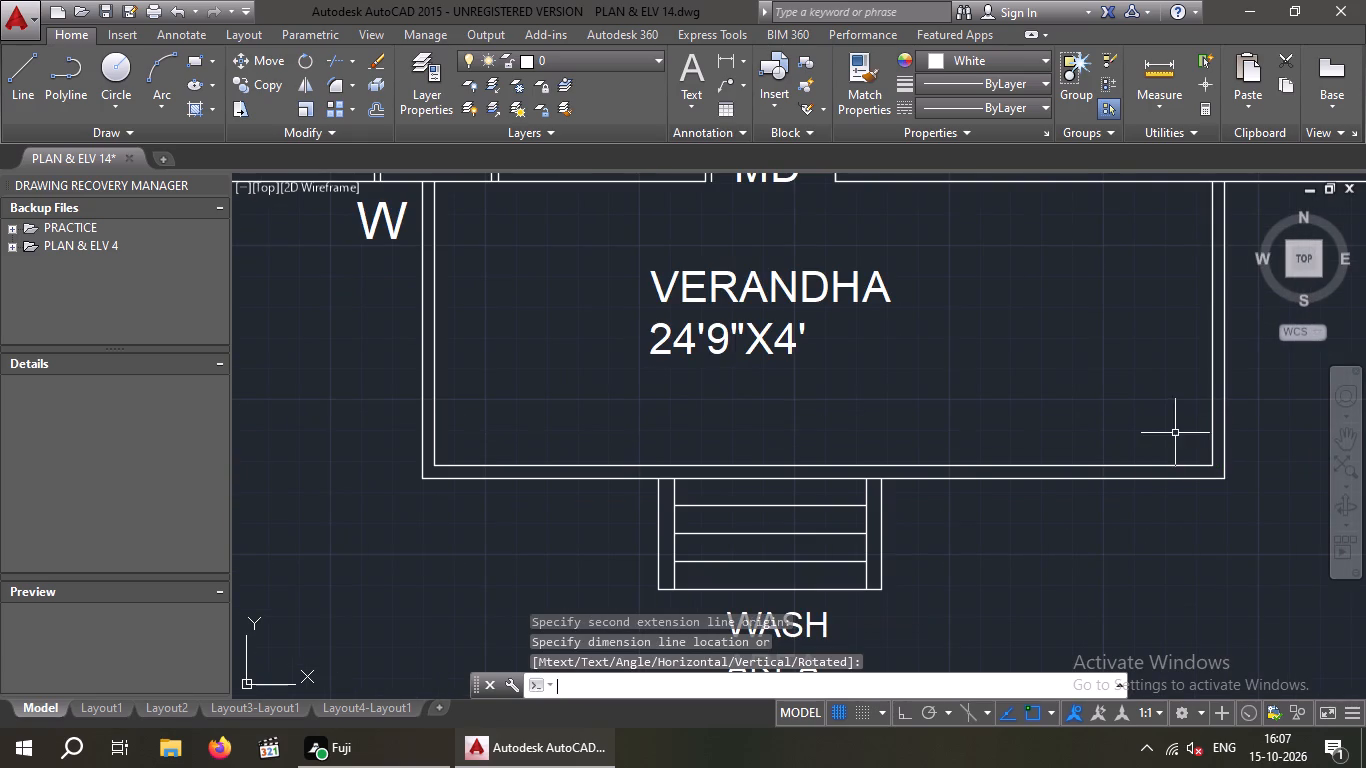
Change the width in the walled verandha's label to 21', so the size line reads 21'X4'.
double_click(714, 343)
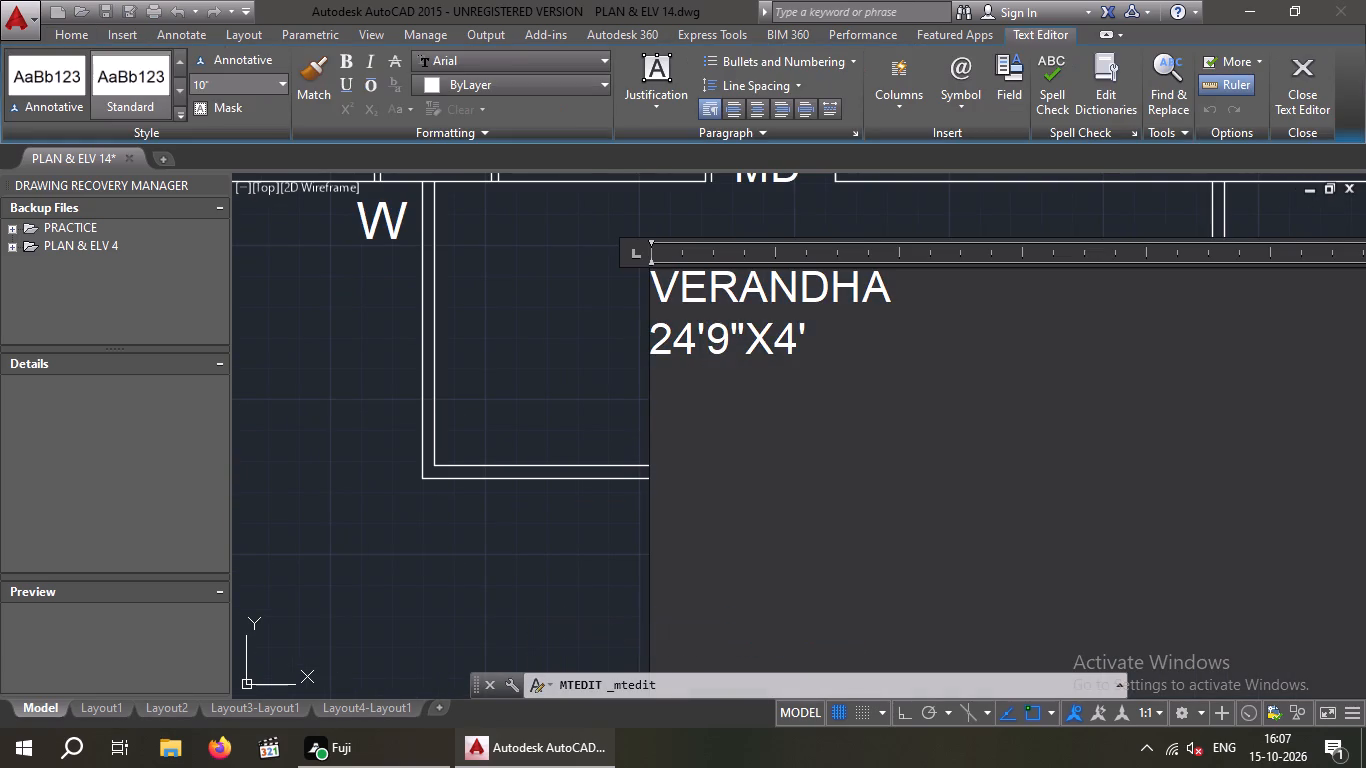
key("Left")
key("BackSpace")
key("0")
key("Right")
key("Right")
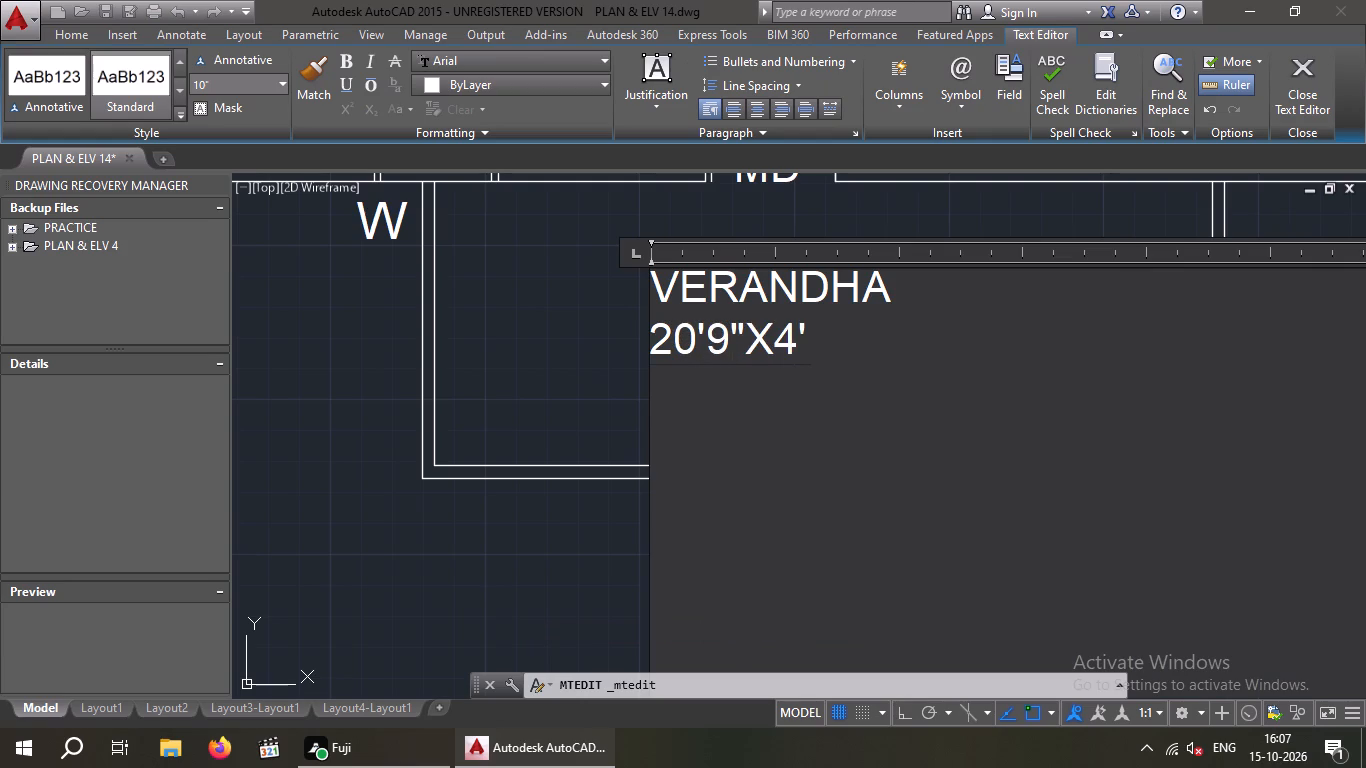
key("Right")
key("BackSpace")
key("BackSpace")
key("Left")
key("BackSpace")
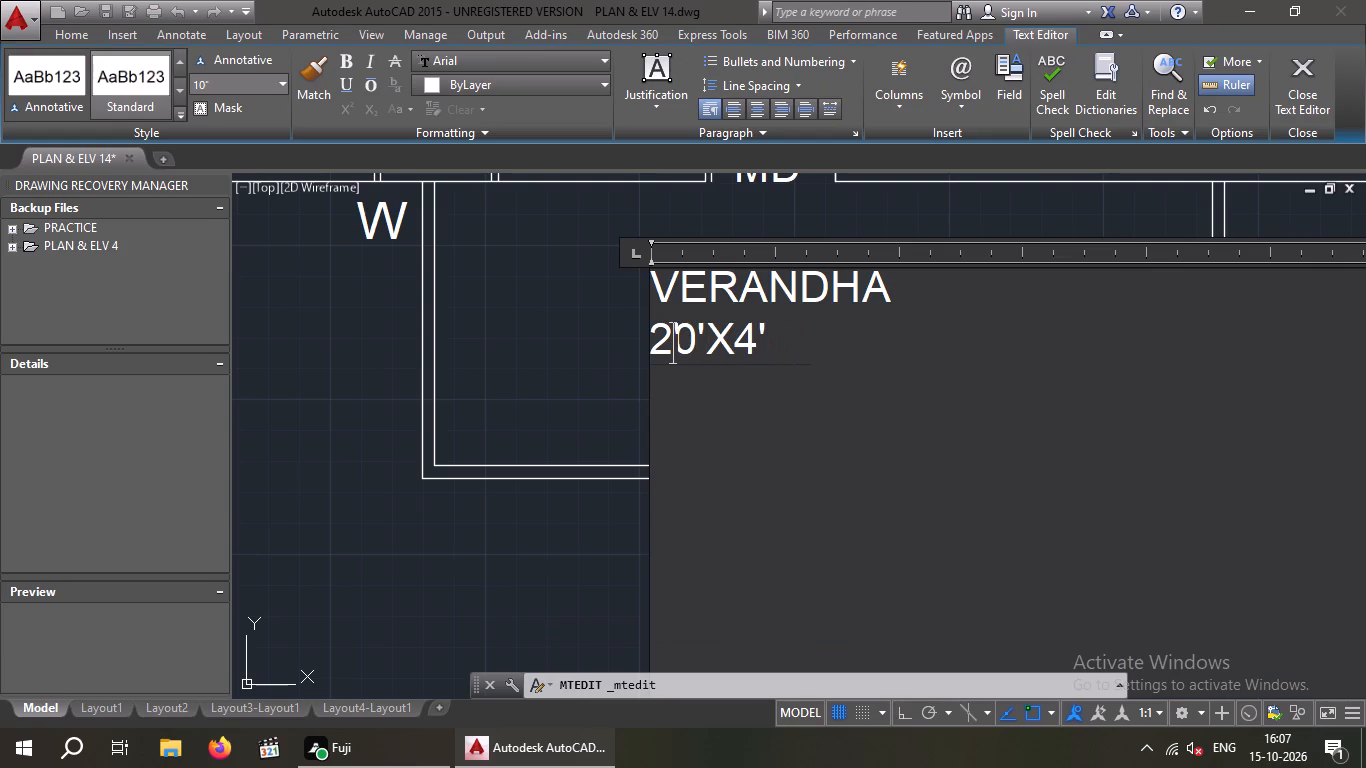
key("1")
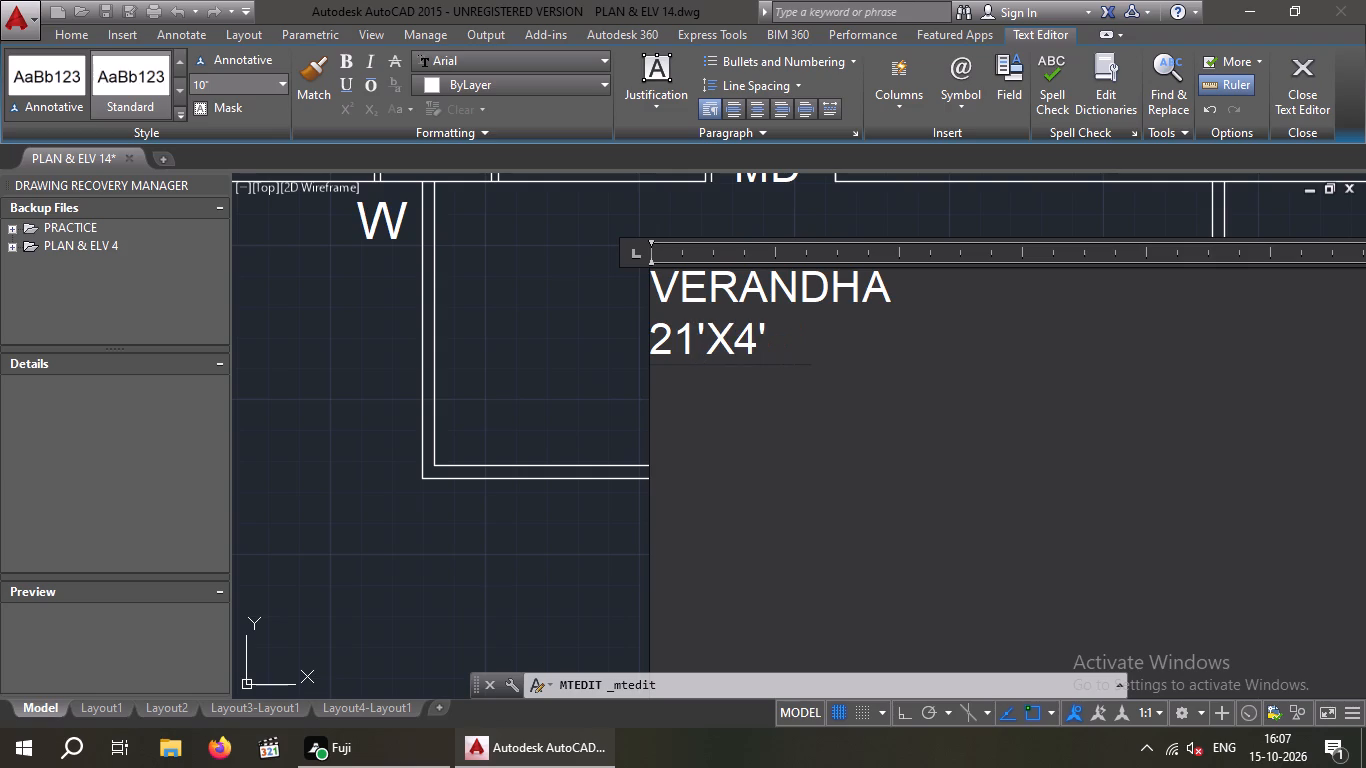
left_click(578, 366)
Measure the walled verandha's inner depth along the side wall near the window, from house wall to front edge, with a linear dimension.
scroll(768, 360, "down", 1)
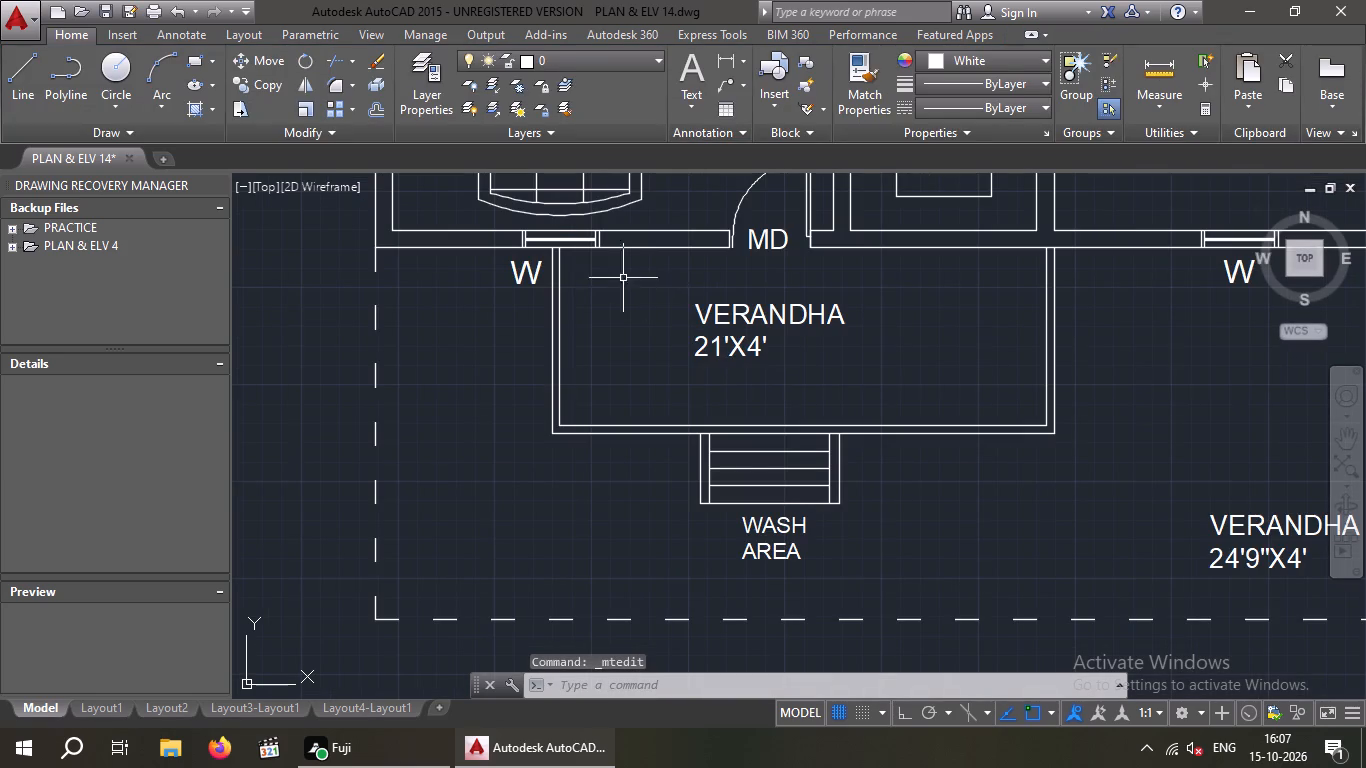
key("space")
key("space")
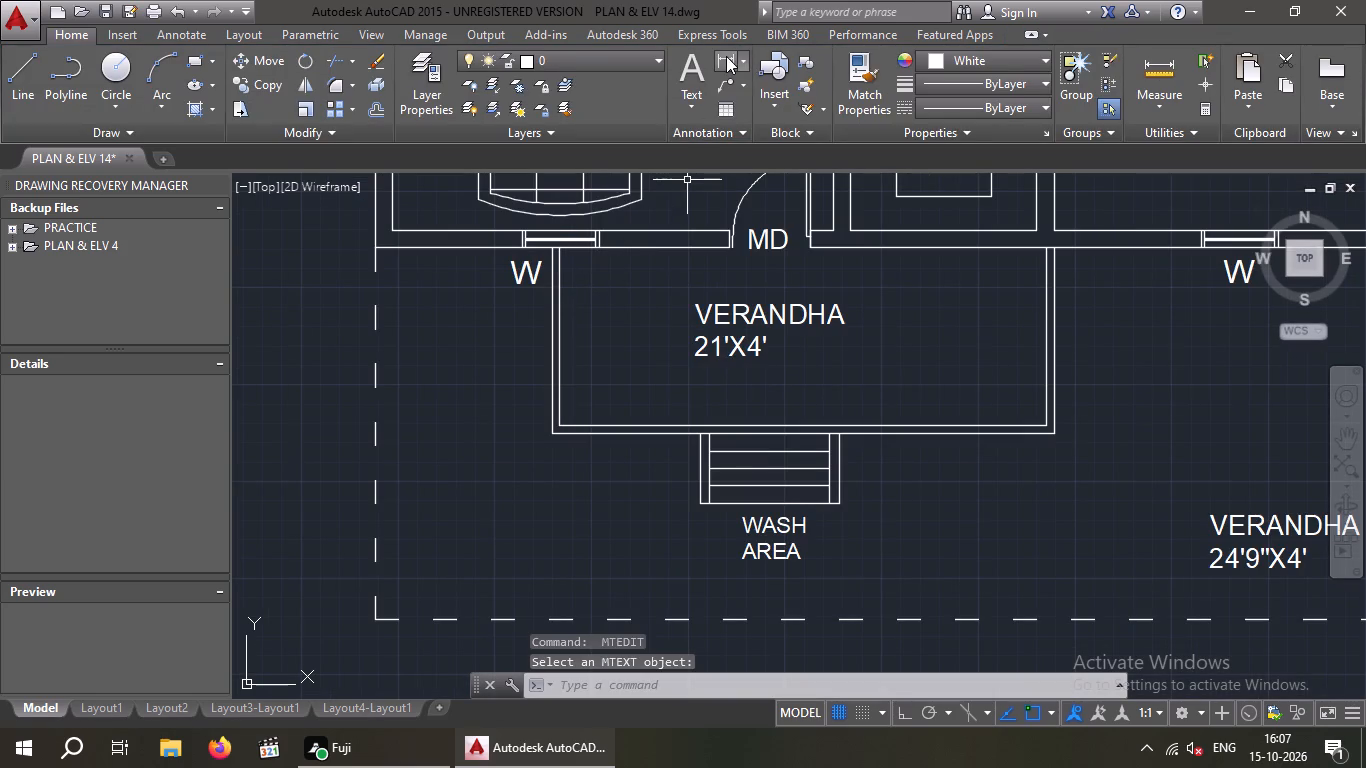
left_click(726, 56)
scroll(562, 254, "up", 3)
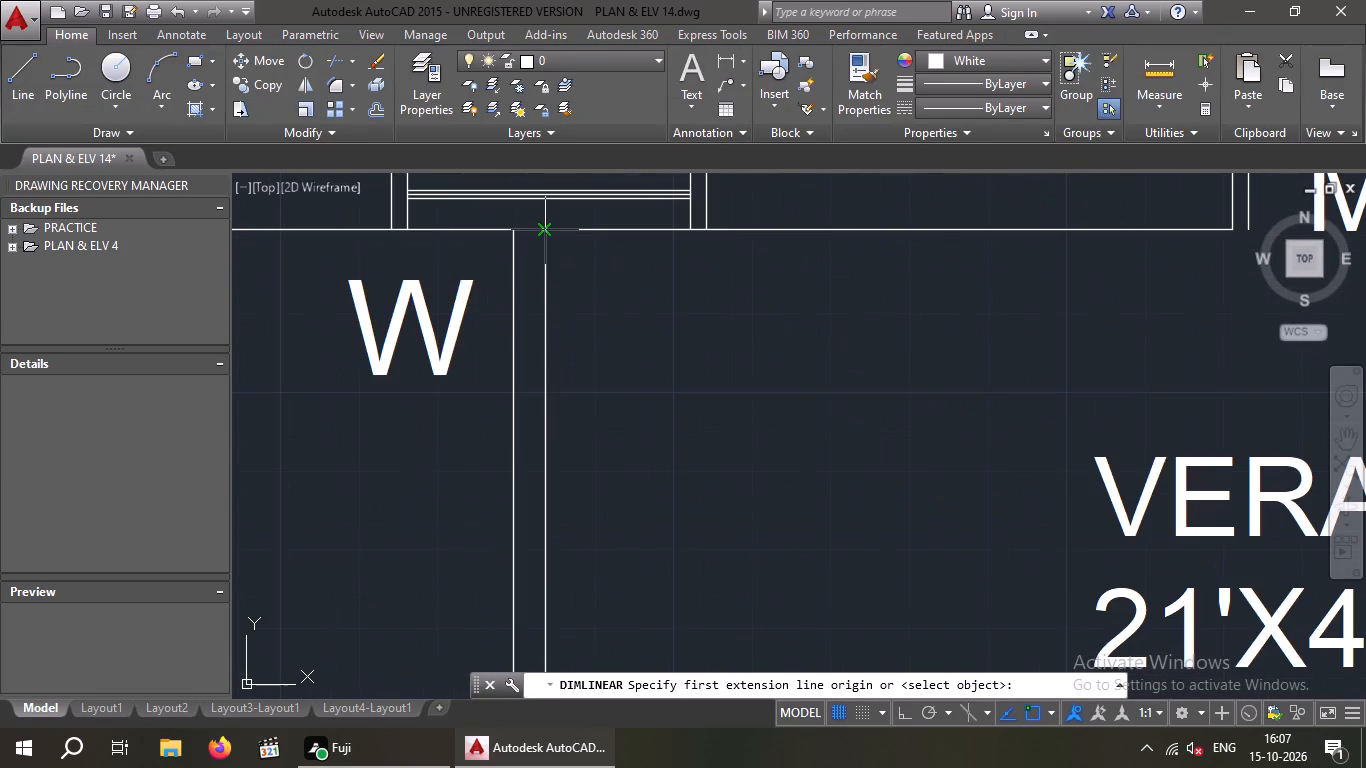
left_click(548, 229)
scroll(553, 260, "down", 4)
scroll(561, 387, "up", 2)
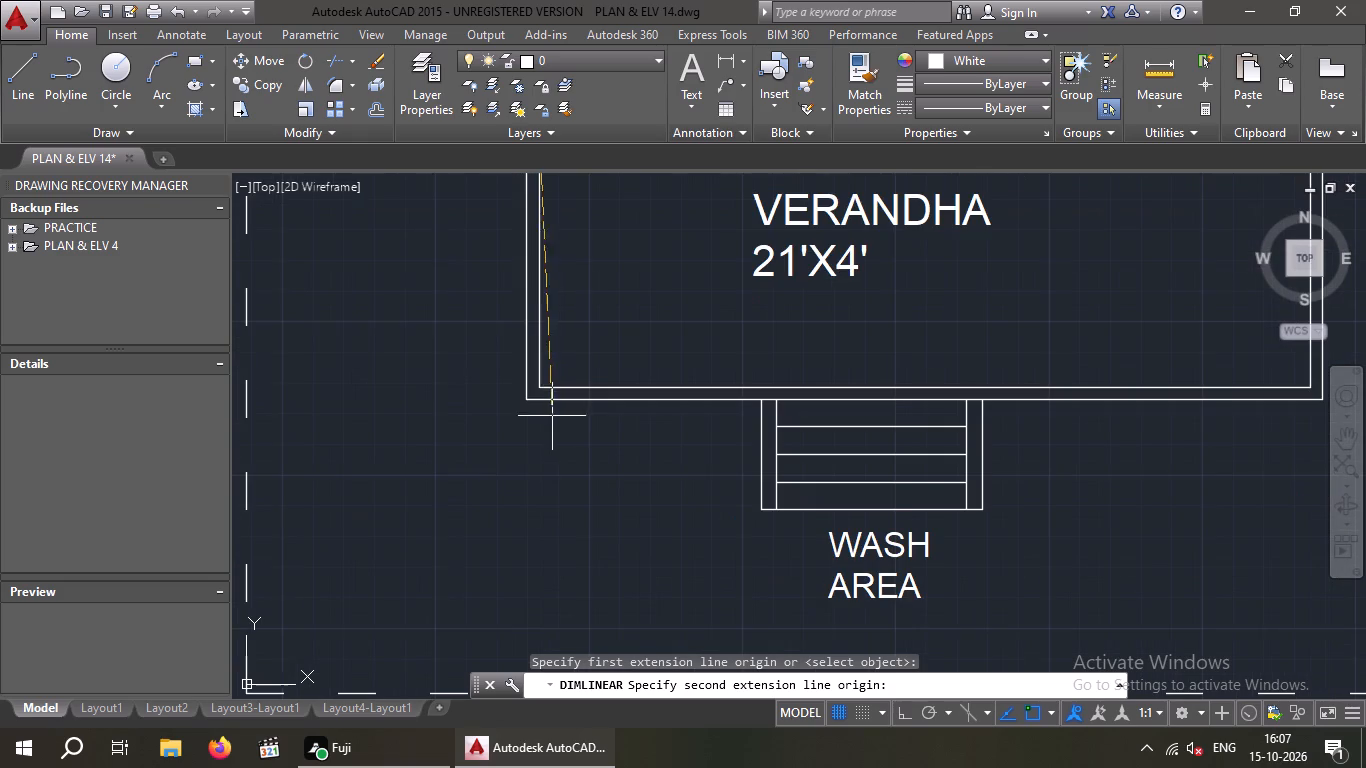
left_click(538, 384)
key("space")
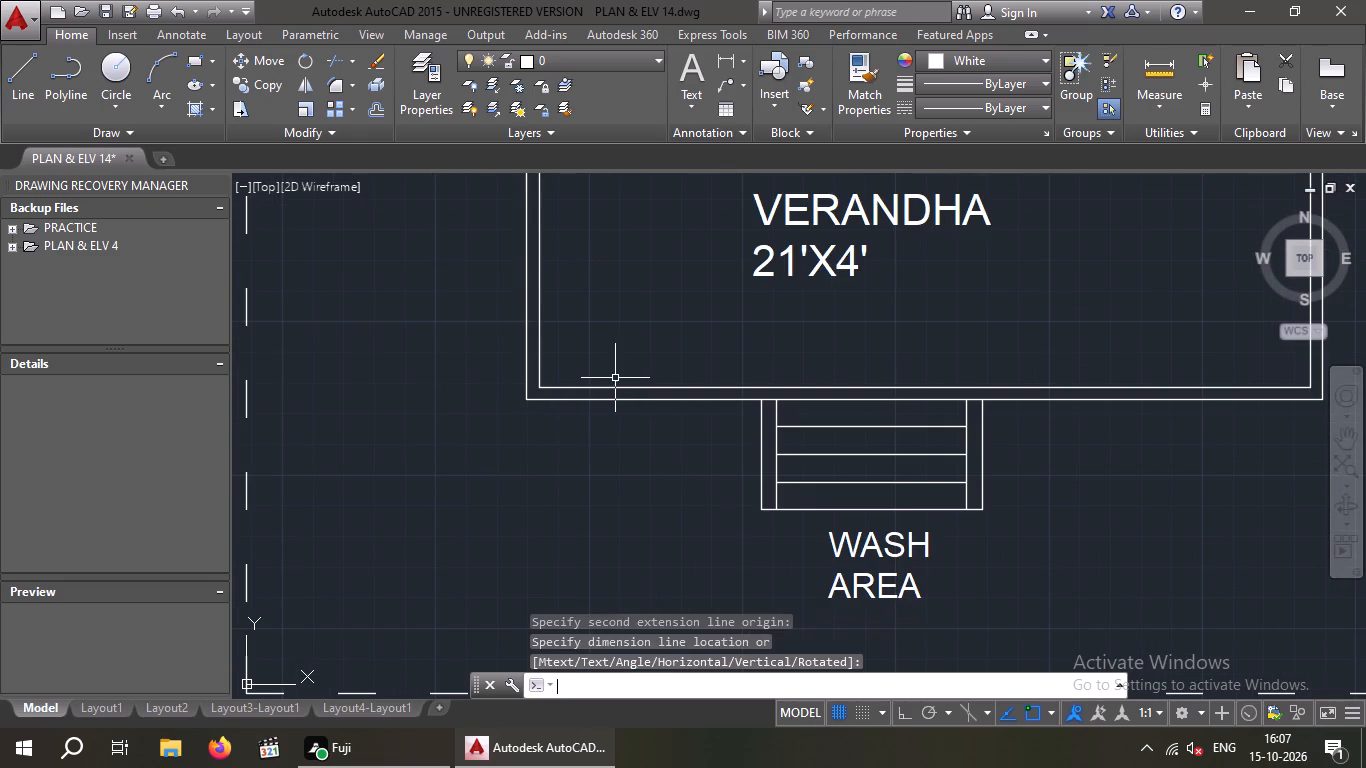
Repeat the linear dimension check of the walled verandha's inner depth along the same side wall.
middle_click_drag(597, 373, 566, 455)
key("space")
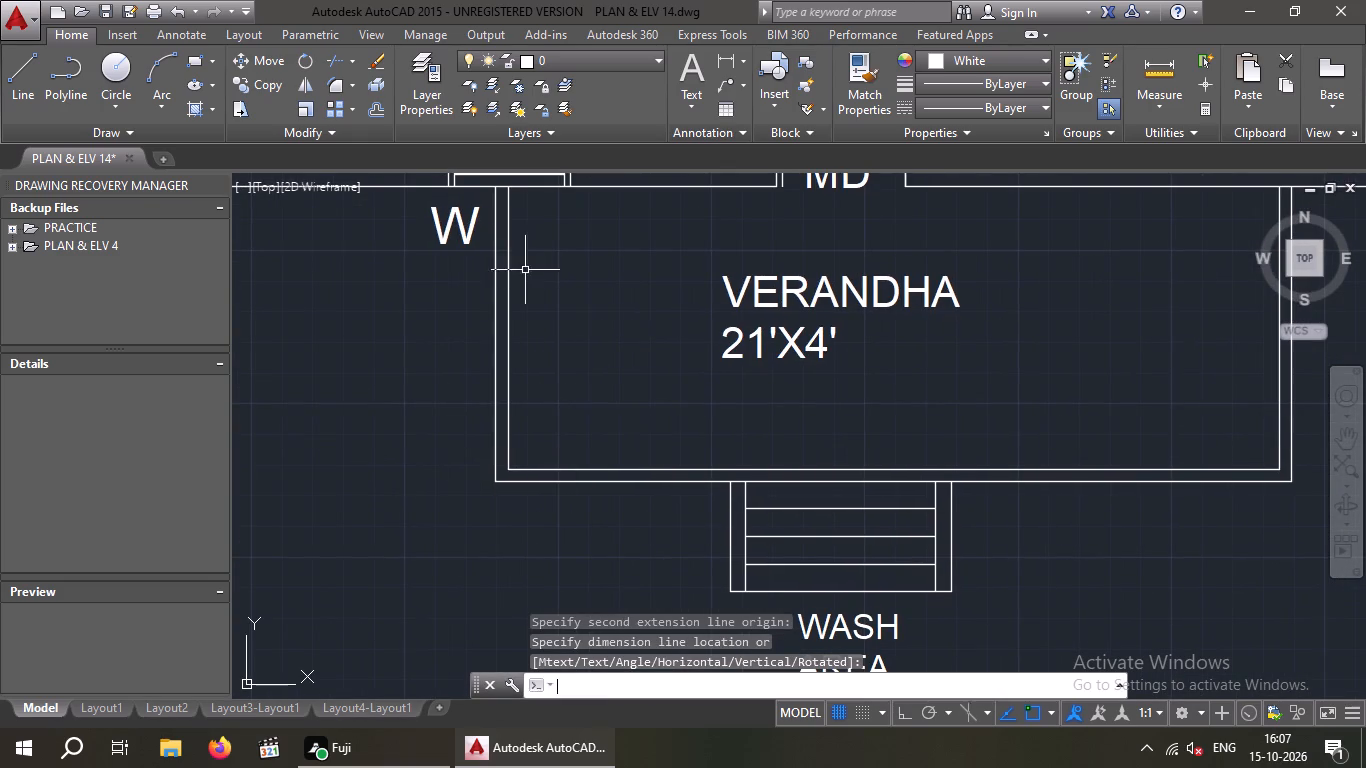
left_click_drag(506, 187, 513, 208)
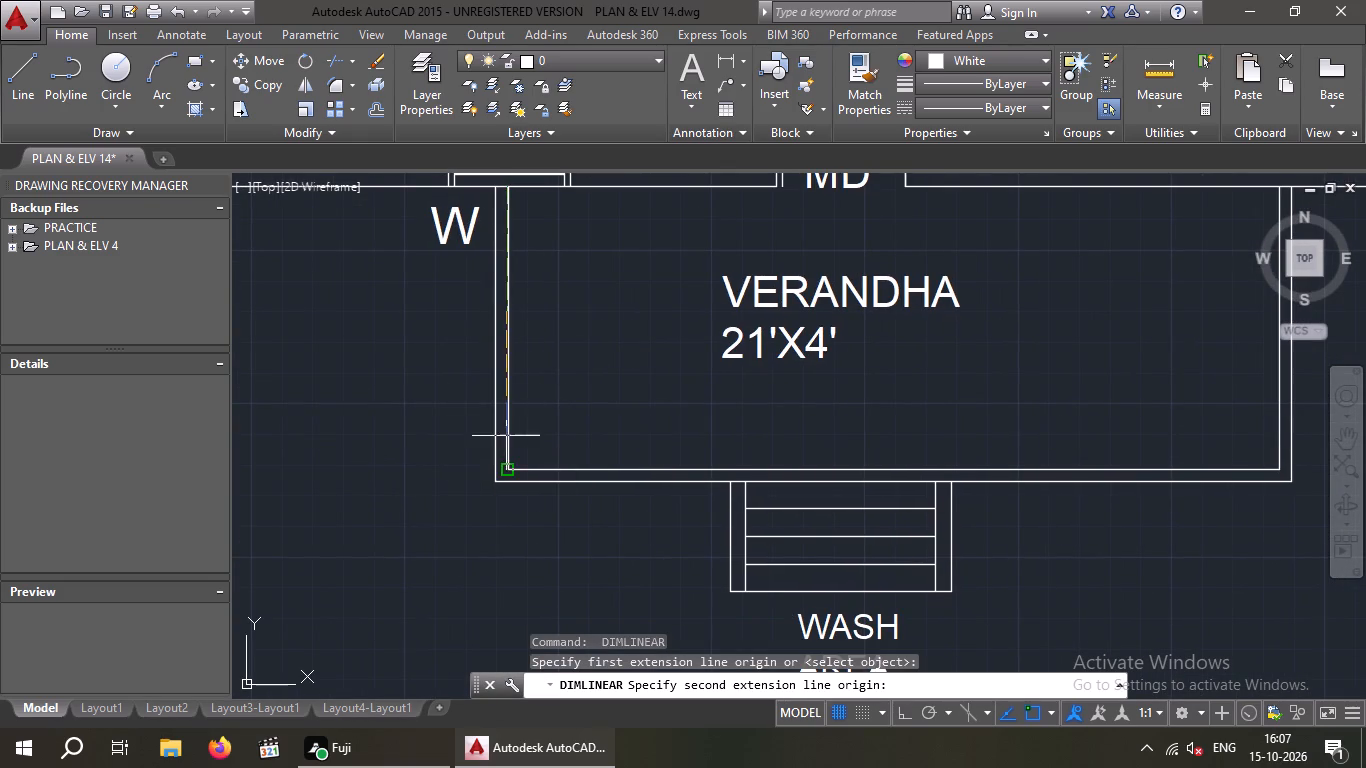
left_click_drag(510, 470, 536, 477)
key("space")
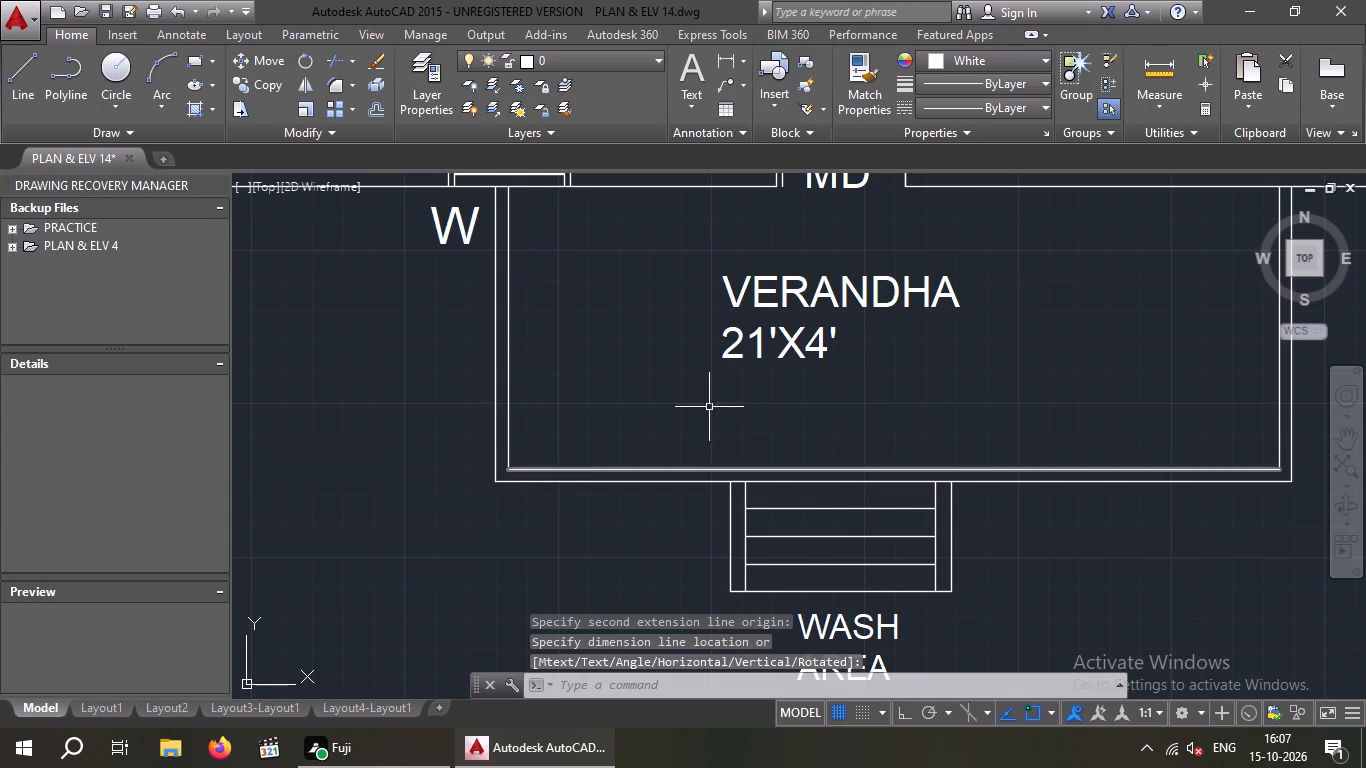
Change the depth in the walled verandha's label to 7'8", so the size line reads 21'X7'8".
double_click(820, 351)
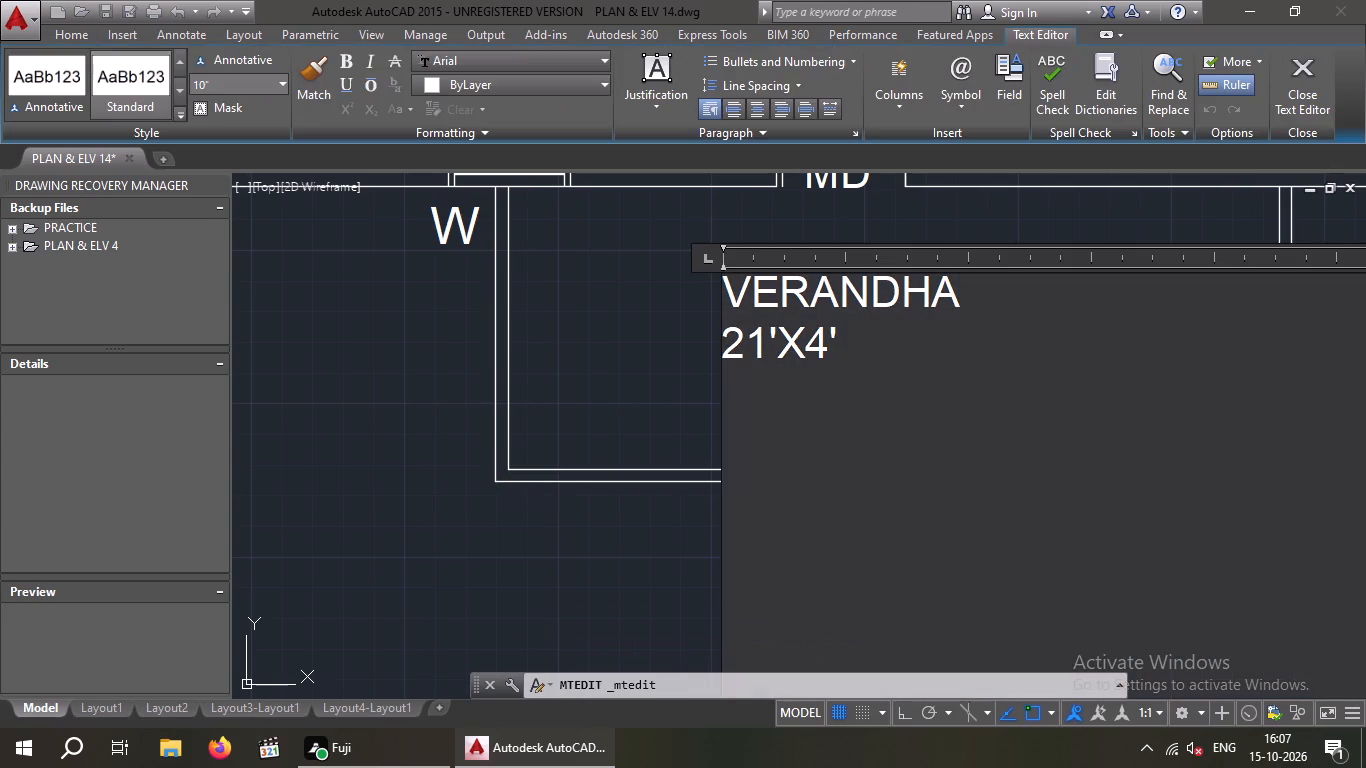
key("BackSpace")
key("7")
key("Right")
key("8")
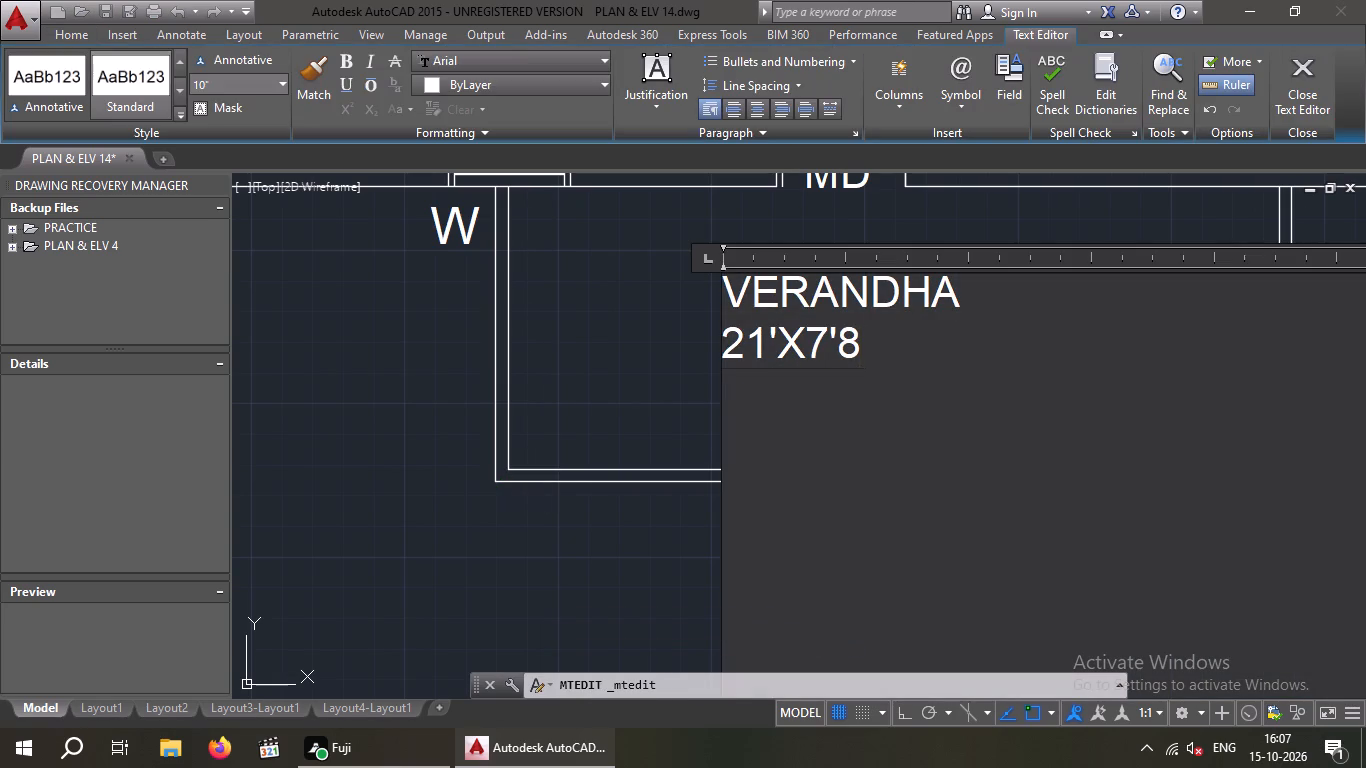
key("shift+quotedbl")
left_click(653, 349)
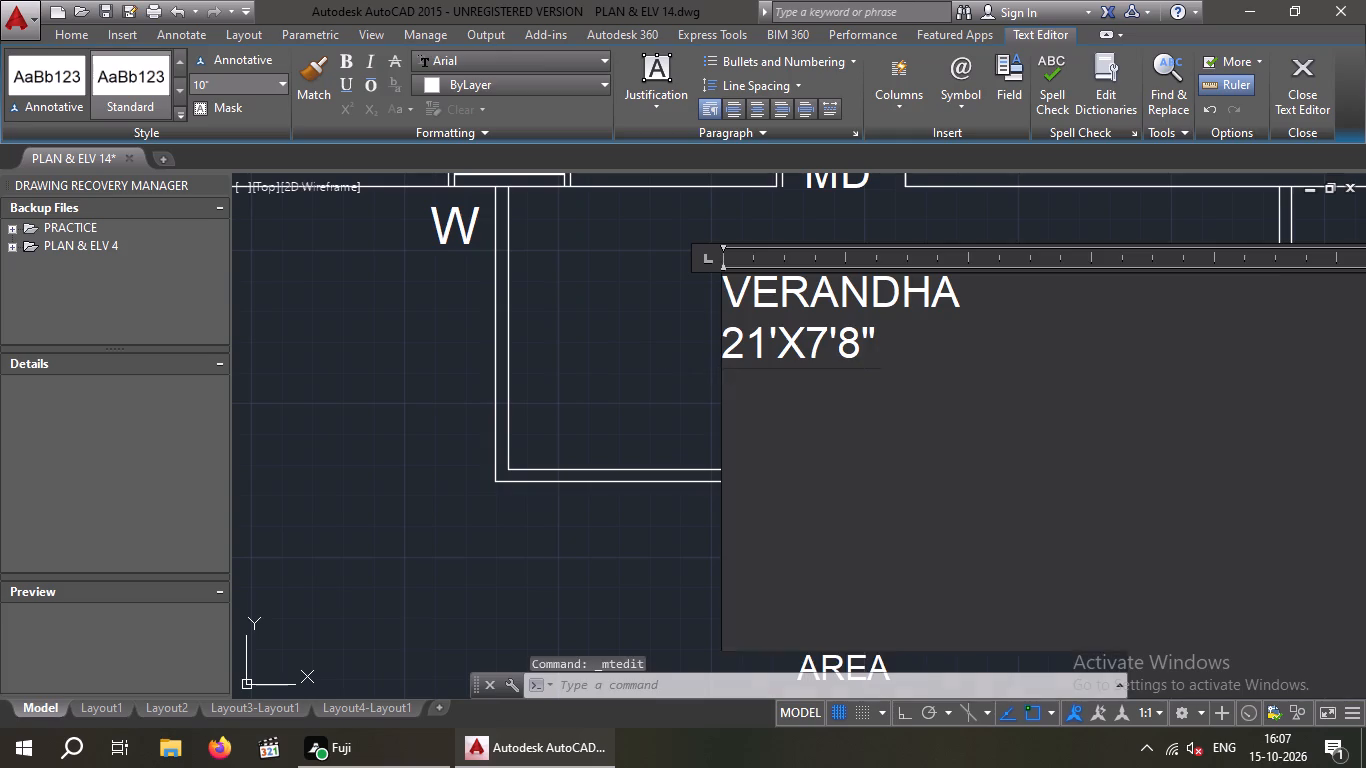
Replace the 24'9"X4' verandha label inside the dashed front outline with the single word PARKING.
scroll(653, 349, "down", 3)
middle_click_drag(653, 349, 610, 417)
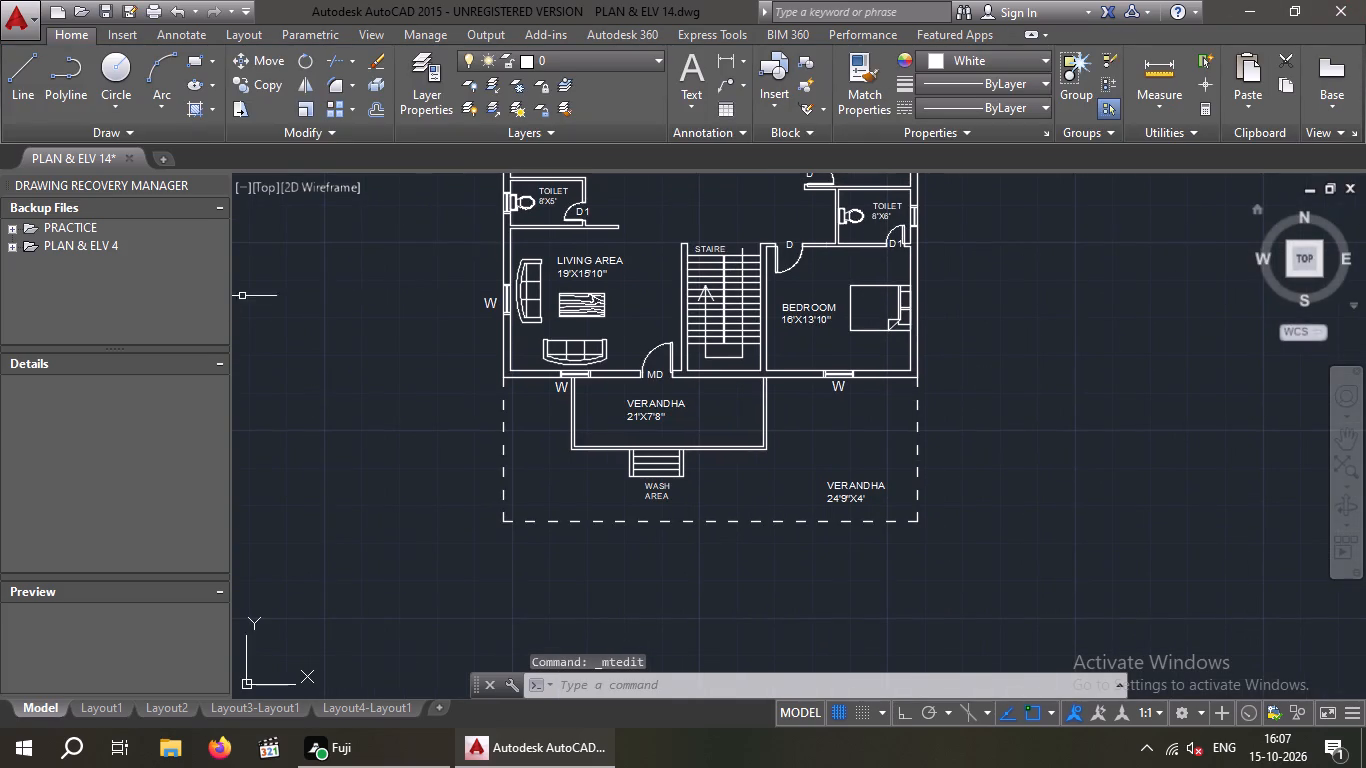
middle_click_drag(676, 420, 659, 416)
scroll(839, 495, "up", 2)
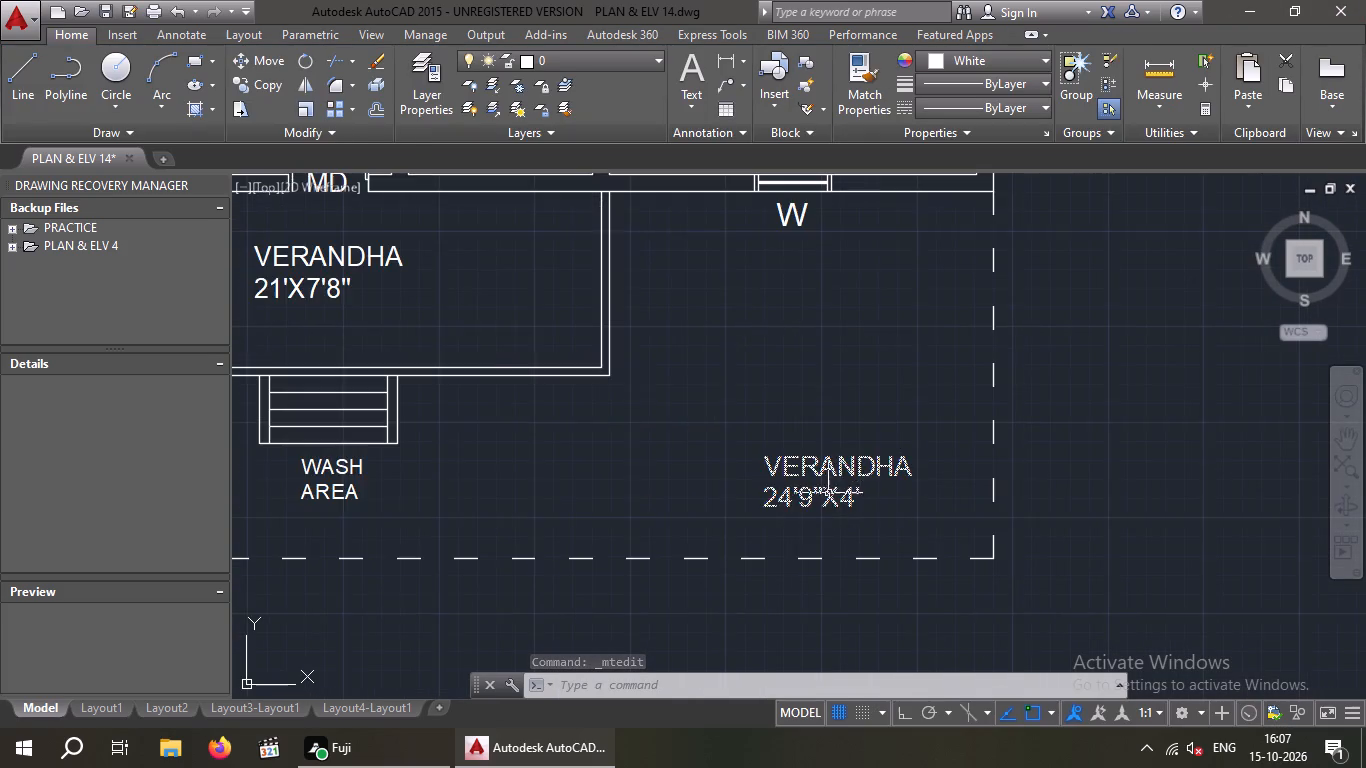
scroll(826, 488, "down", 1)
scroll(824, 487, "up", 1)
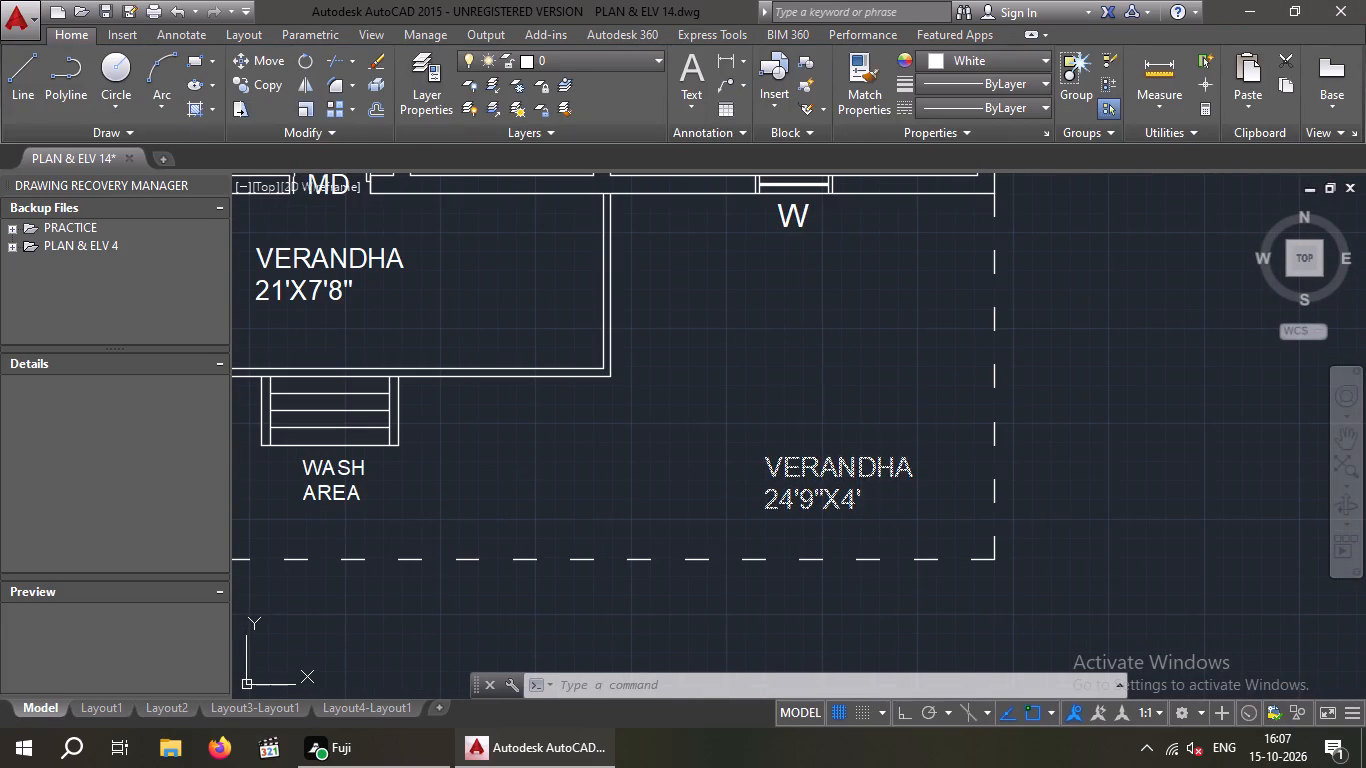
double_click(822, 477)
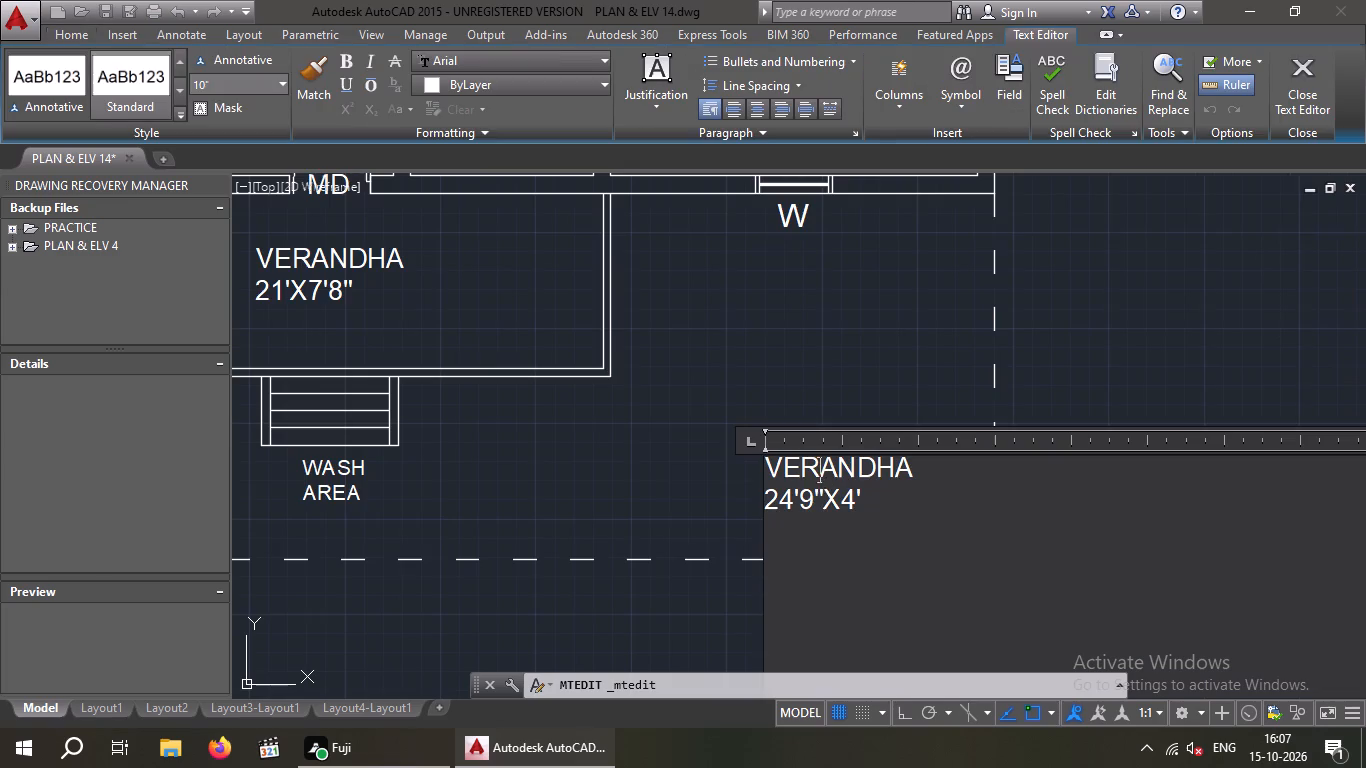
scroll(825, 488, "up", 2)
left_click_drag(915, 534, 925, 539)
key("BackSpace")
key("BackSpace")
key("BackSpace")
key("BackSpace")
key("BackSpace")
key("BackSpace")
key("BackSpace")
key("BackSpace")
key("BackSpace")
key("BackSpace")
key("BackSpace")
key("BackSpace")
key("BackSpace")
key("BackSpace")
key("BackSpace")
key("BackSpace")
key("BackSpace")
key("BackSpace")
key("BackSpace")
key("BackSpace")
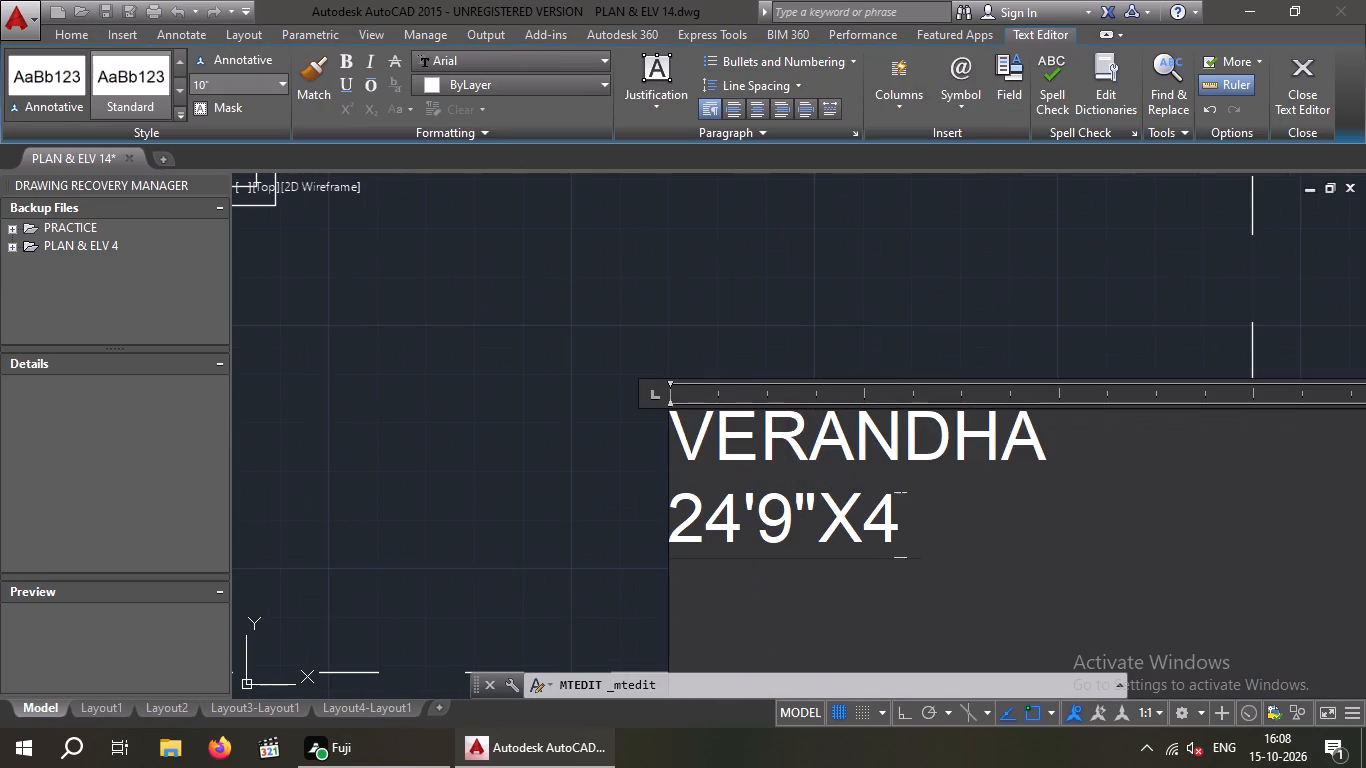
type("PARE")
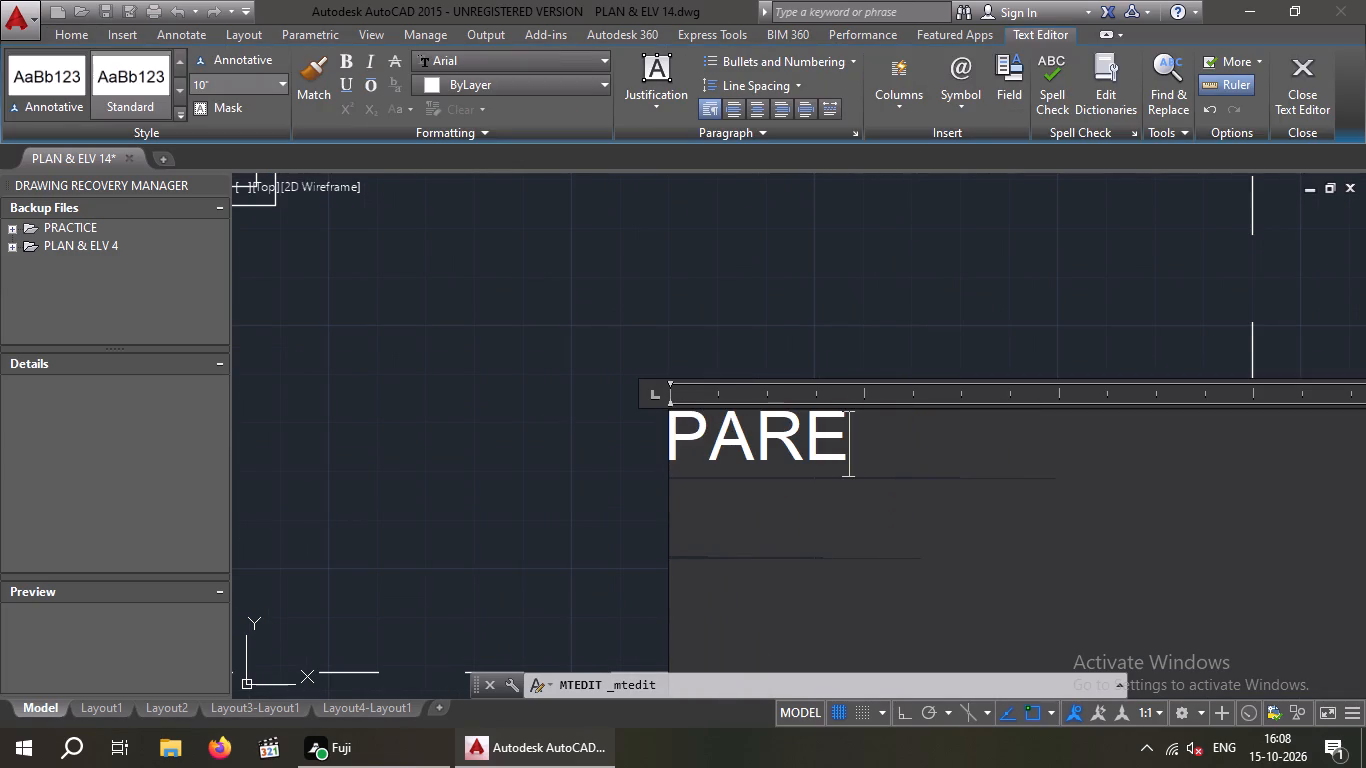
key("BackSpace")
type("KING")
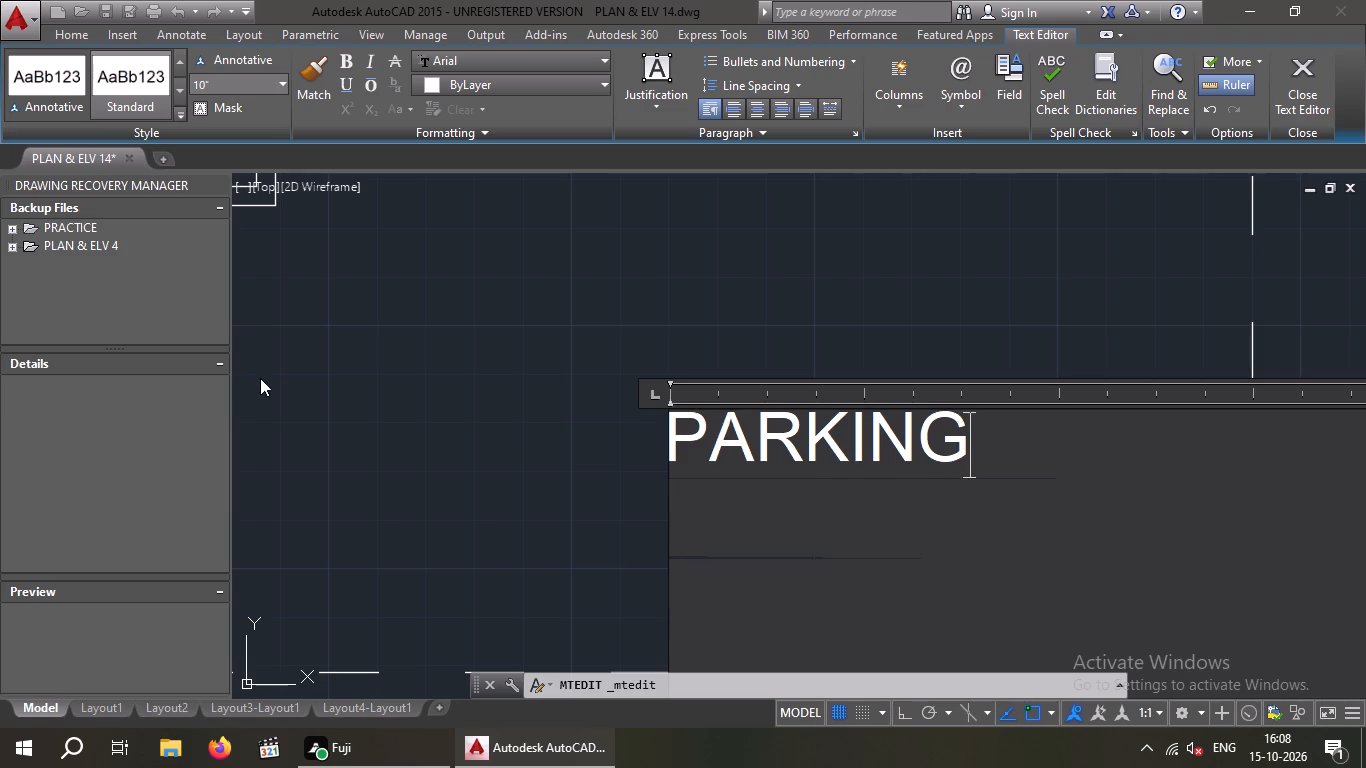
left_click(456, 458)
scroll(453, 484, "down", 4)
middle_click_drag(467, 547, 659, 518)
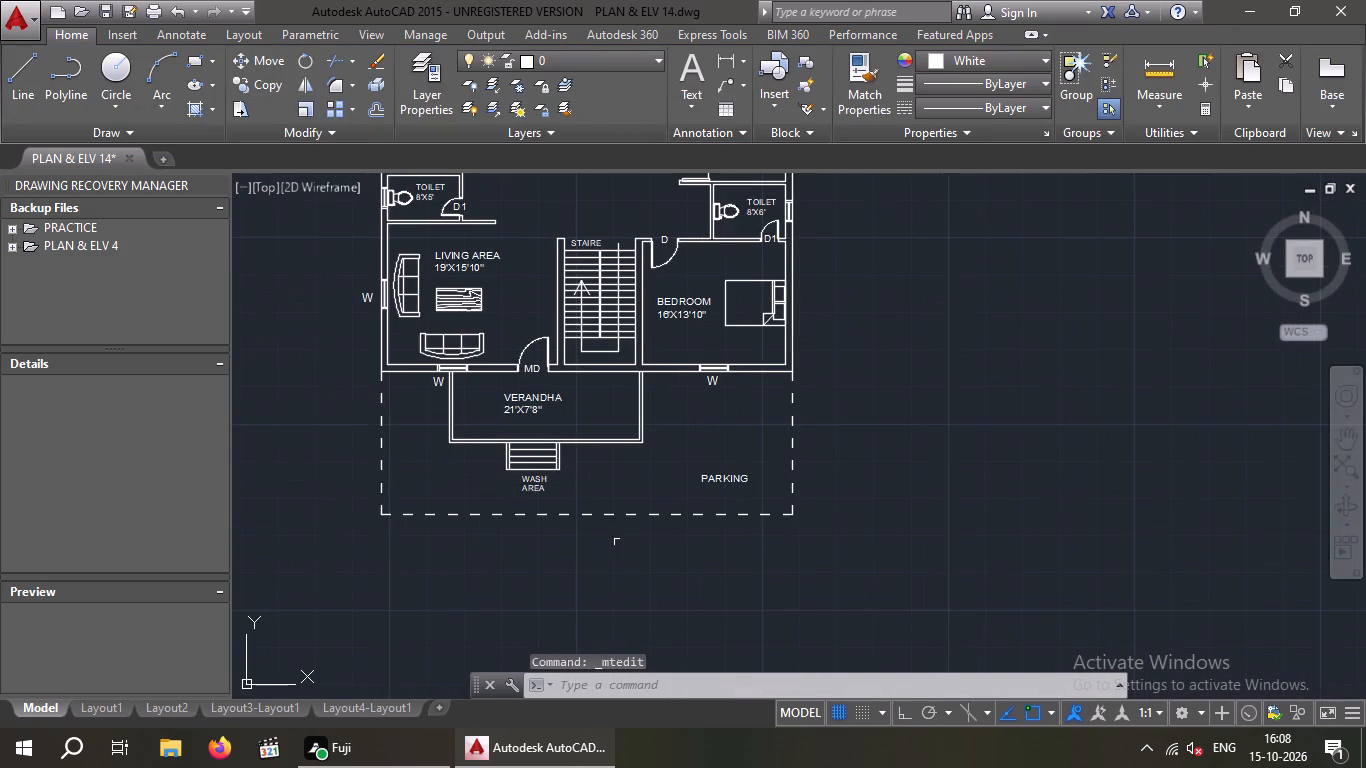
Replace the WASH AREA label below the walled verandha's front stairs with STEPS.
middle_click_drag(478, 573, 478, 623)
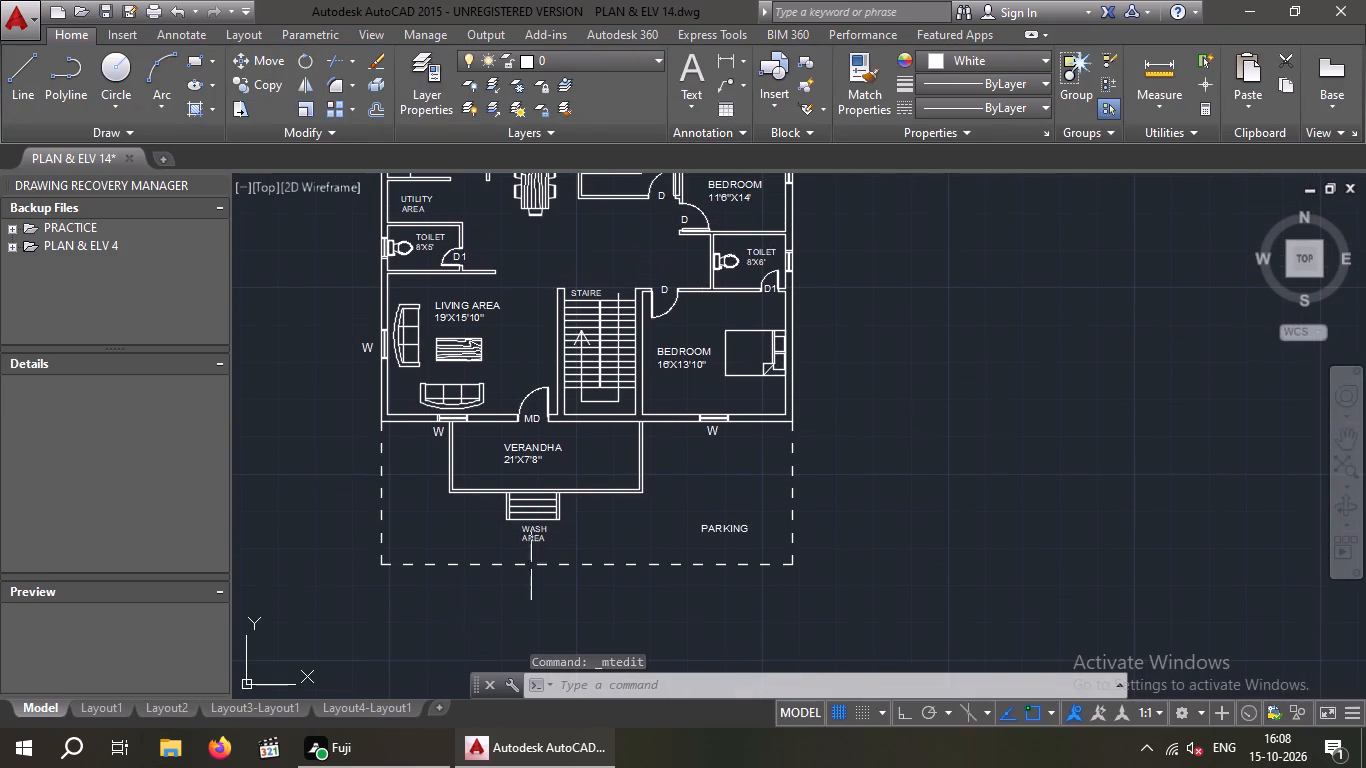
scroll(536, 536, "up", 2)
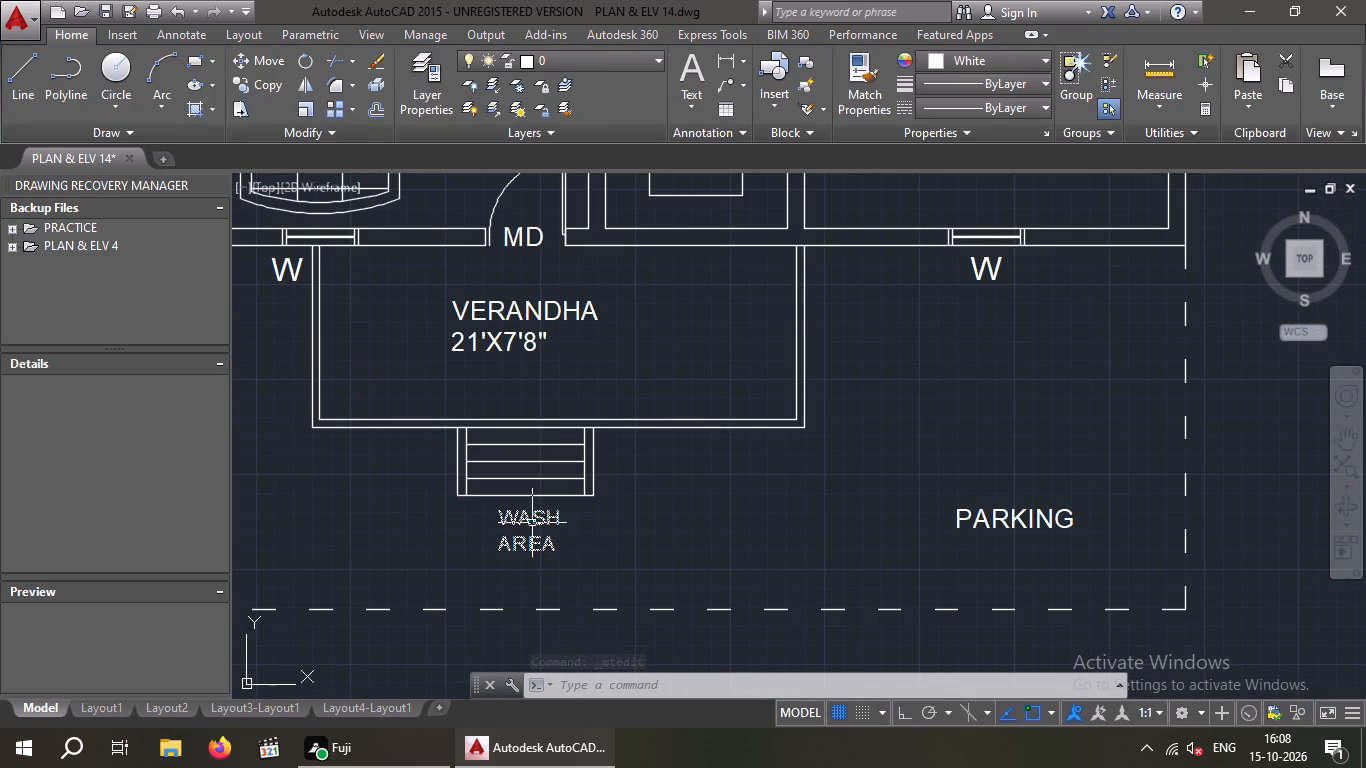
double_click(532, 522)
left_click(578, 544)
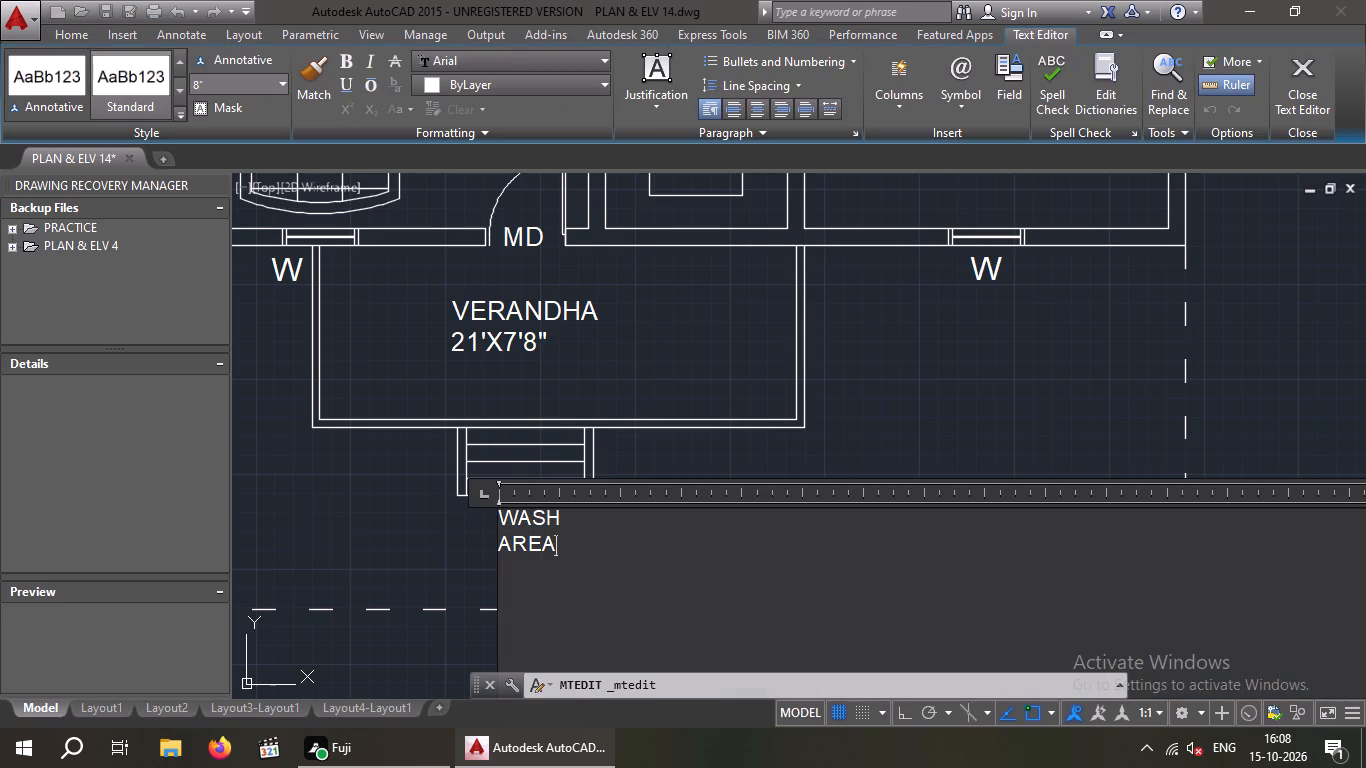
key("BackSpace")
key("BackSpace")
key("BackSpace")
key("BackSpace")
key("BackSpace")
key("BackSpace")
key("BackSpace")
key("BackSpace")
key("BackSpace")
key("BackSpace")
key("BackSpace")
key("BackSpace")
key("BackSpace")
key("BackSpace")
key("BackSpace")
key("BackSpace")
key("BackSpace")
key("BackSpace")
key("BackSpace")
key("BackSpace")
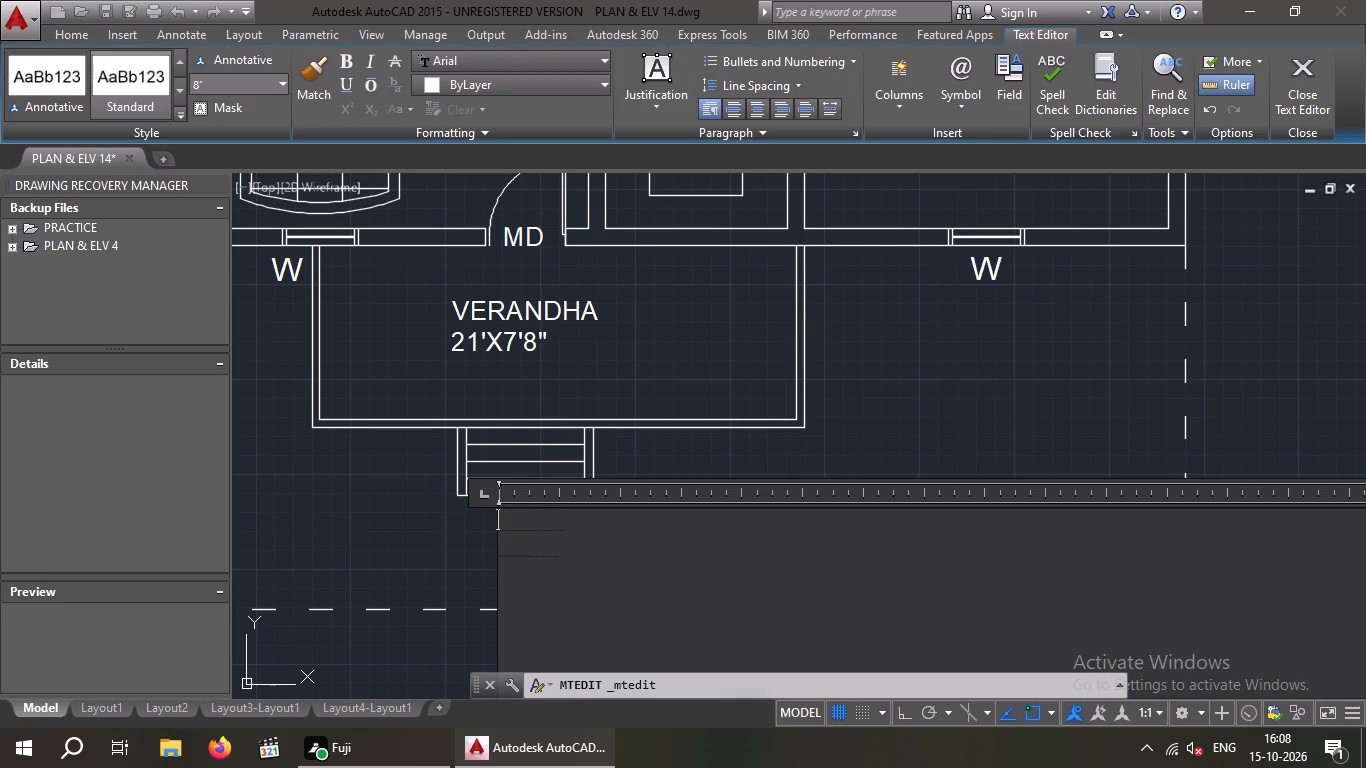
type("STE")
type("PS")
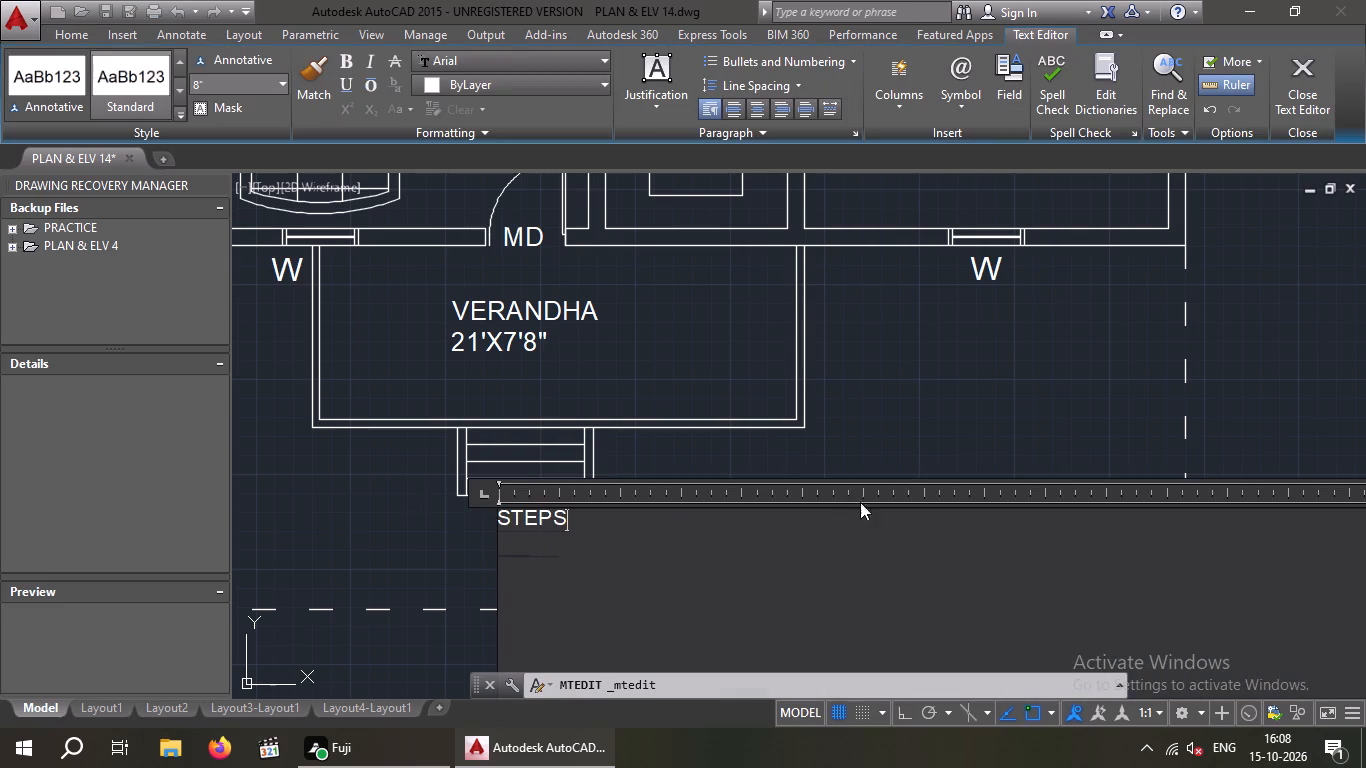
left_click(705, 452)
Move the STEPS label so it sits roughly centred and slightly closer beneath the verandha's front stairs.
scroll(569, 549, "up", 2)
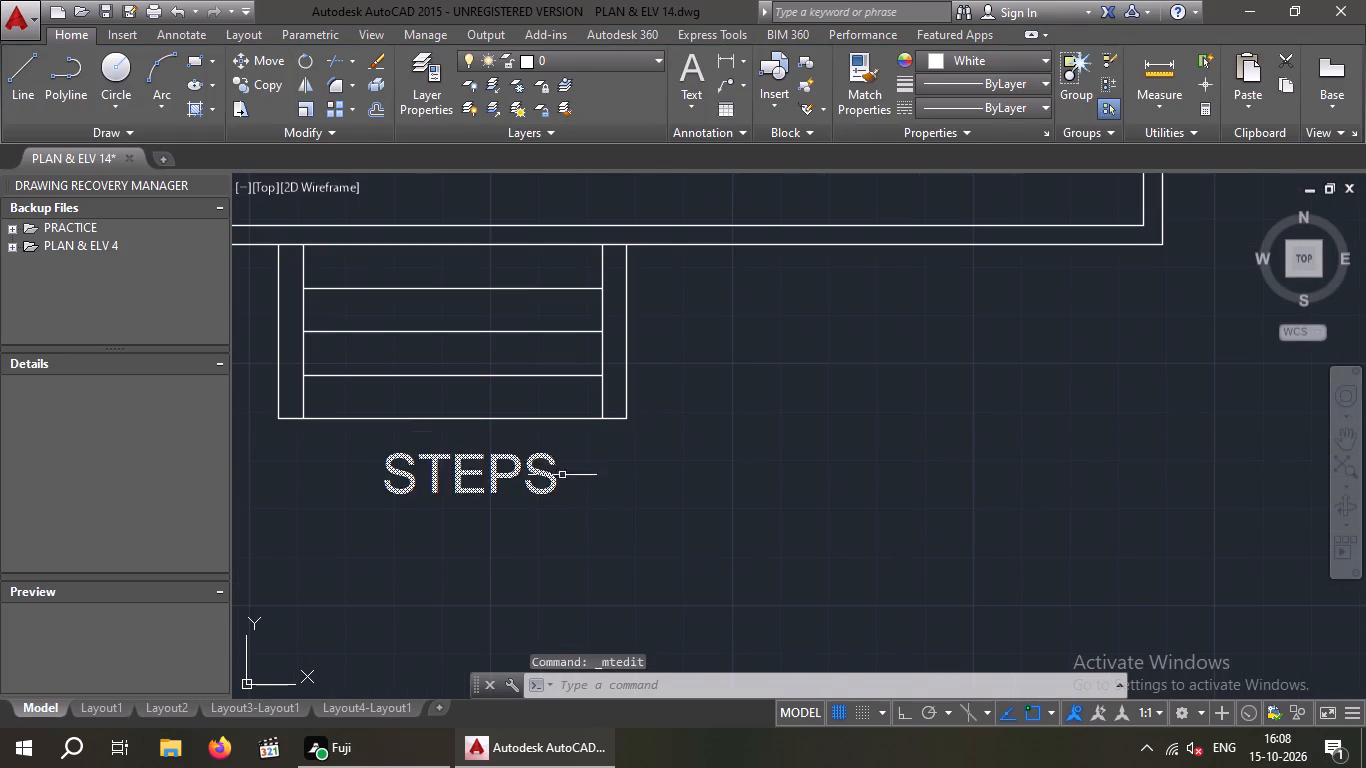
left_click_drag(590, 465, 567, 470)
left_click(399, 490)
left_click(249, 60)
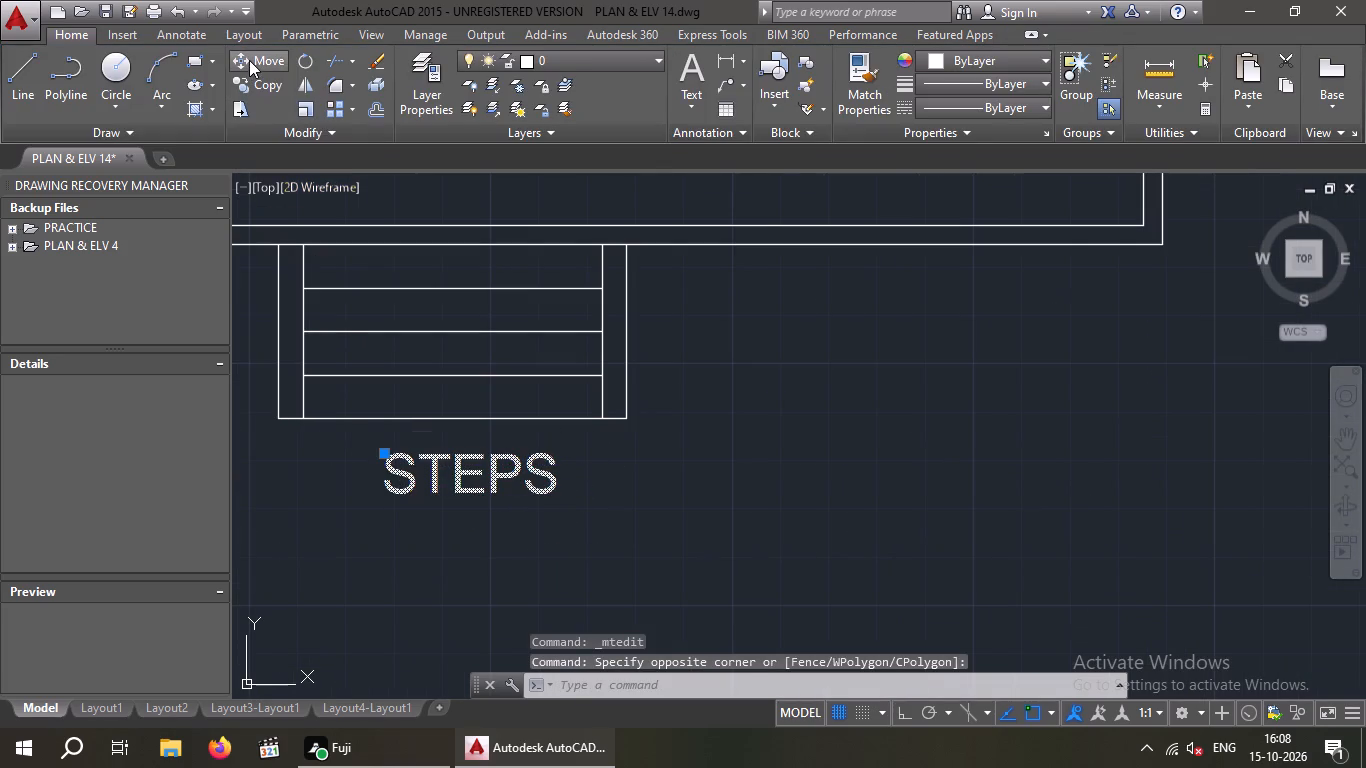
scroll(348, 510, "up", 2)
scroll(356, 510, "down", 2)
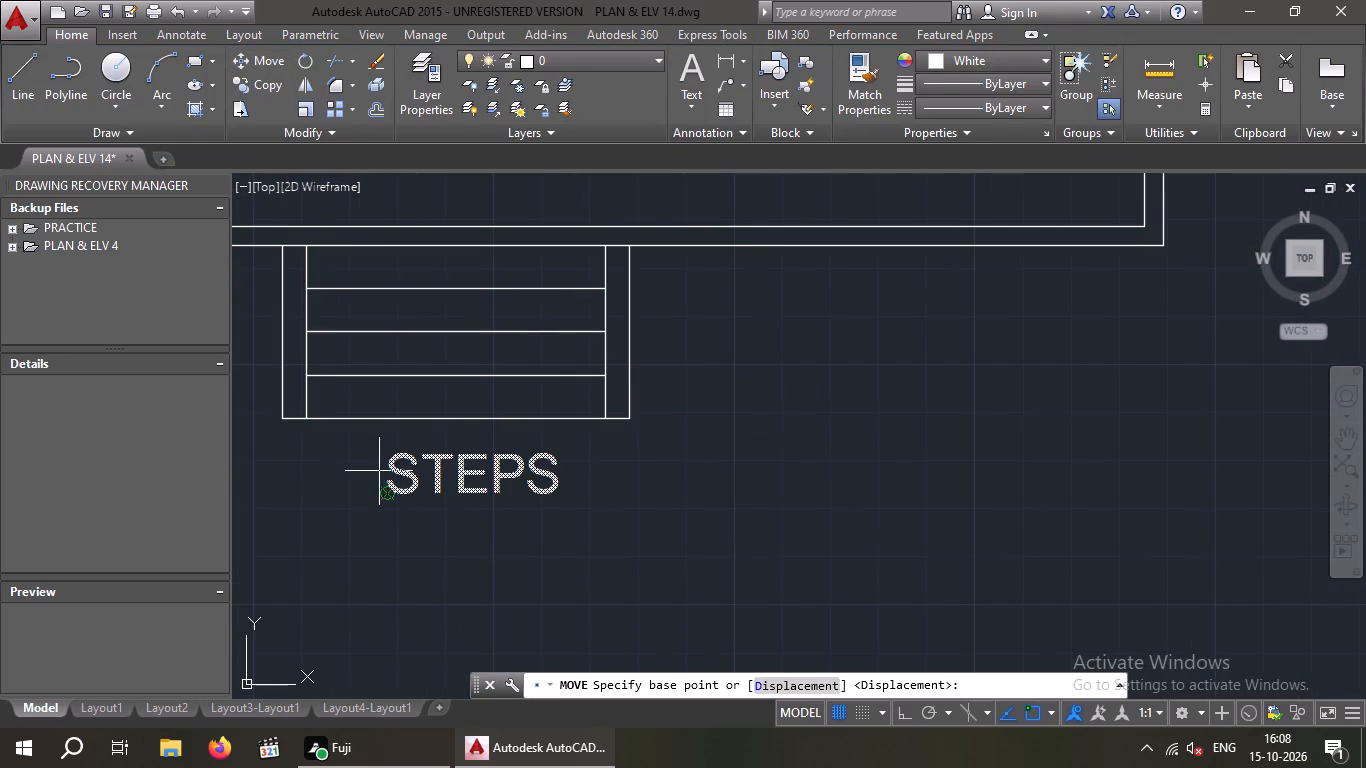
left_click(387, 455)
middle_click_drag(349, 483, 353, 532)
scroll(353, 534, "up", 2)
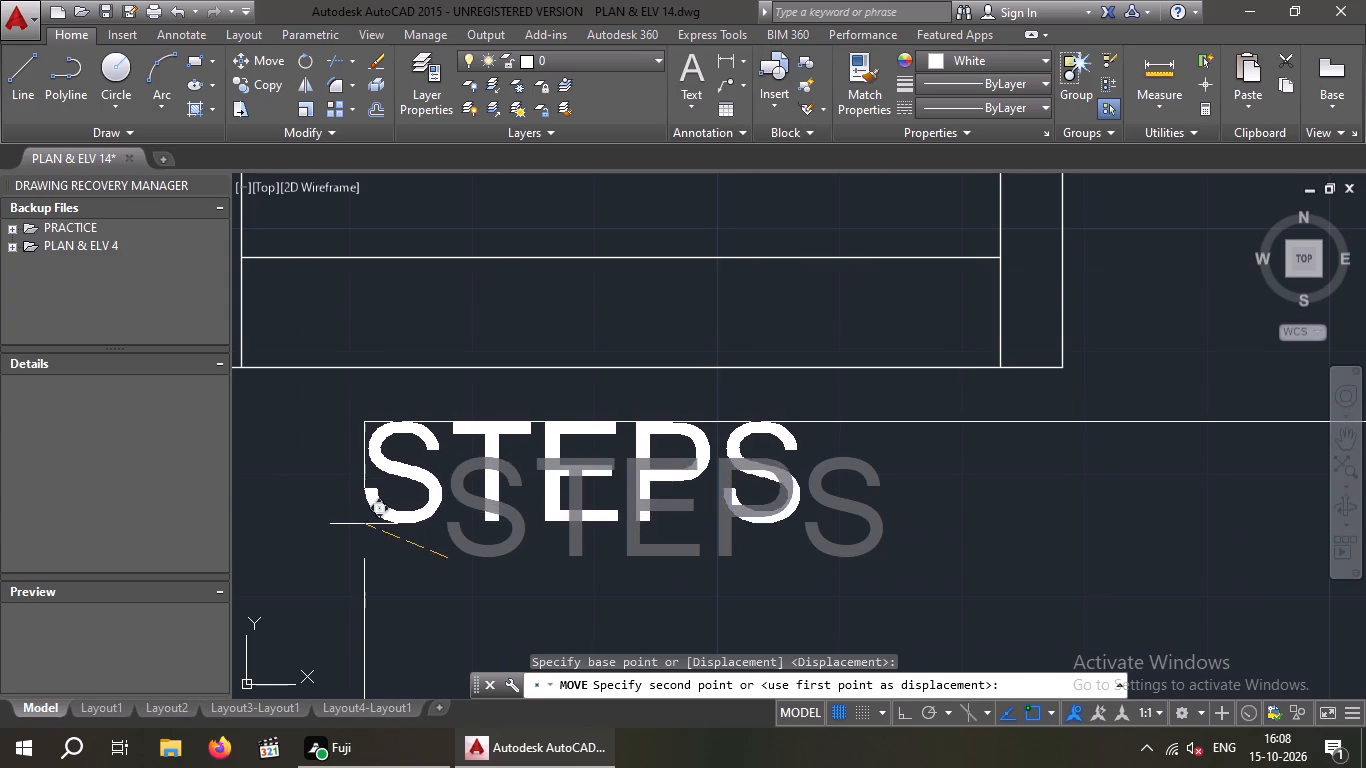
left_click(364, 531)
scroll(364, 533, "down", 4)
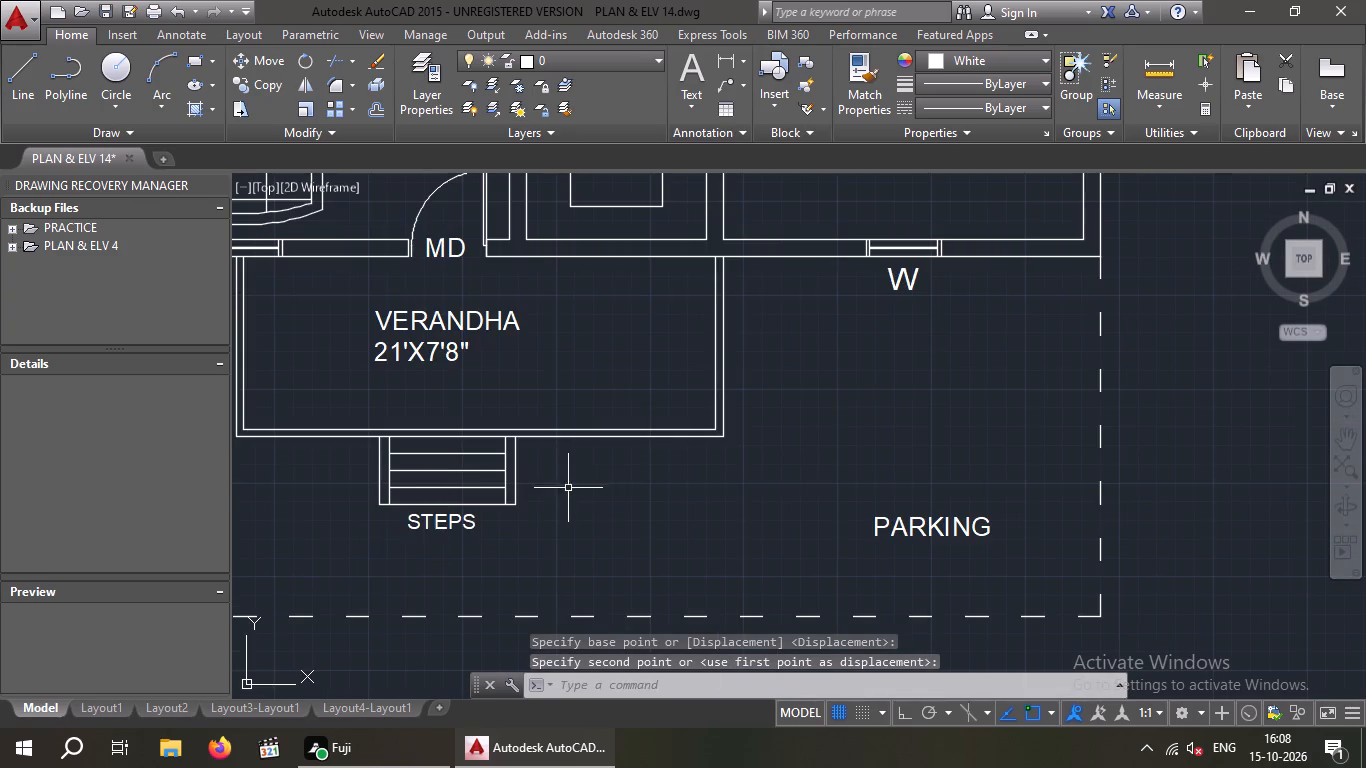
Replace the WASH AREA label beside the rear stairs near the dining room with STEPS.
middle_click_drag(568, 487, 571, 537)
scroll(617, 500, "down", 2)
middle_click_drag(623, 534, 615, 570)
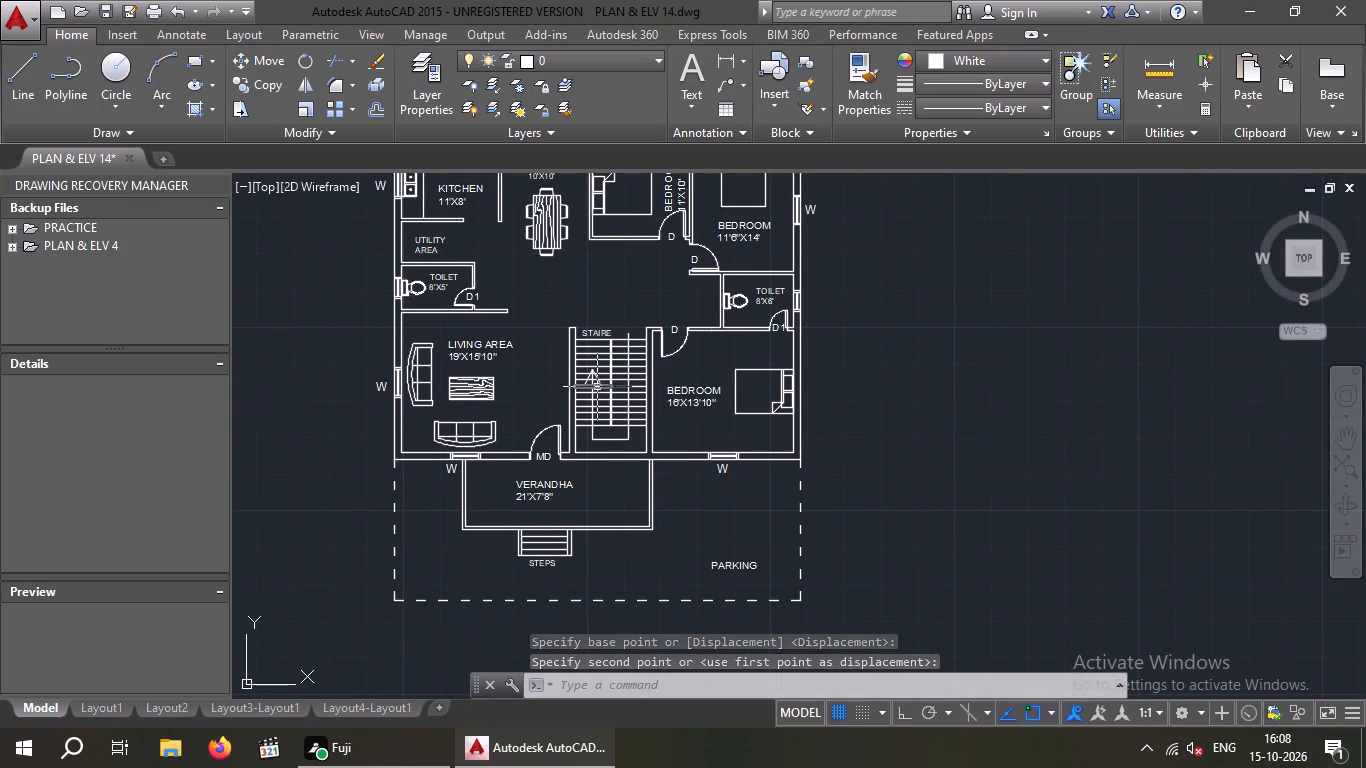
middle_click_drag(603, 405, 584, 584)
scroll(480, 306, "up", 2)
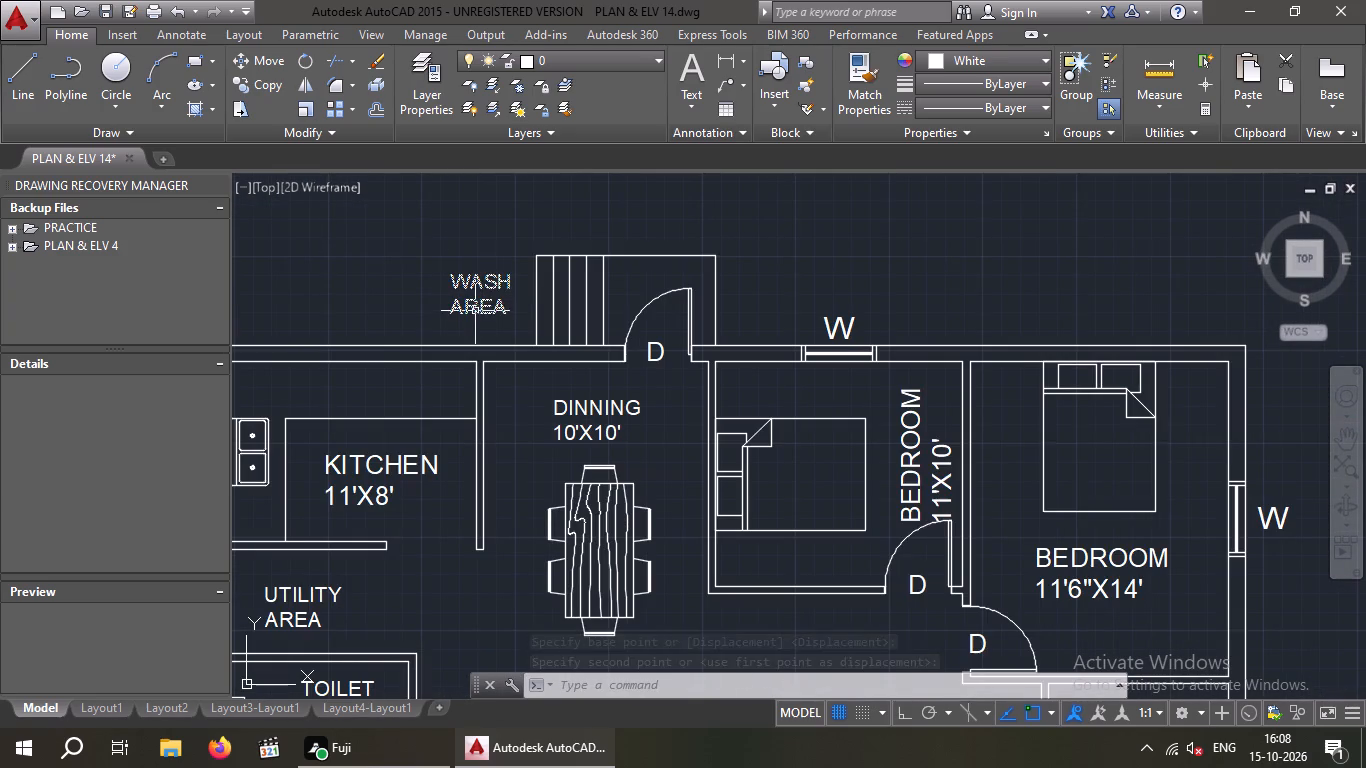
double_click(475, 307)
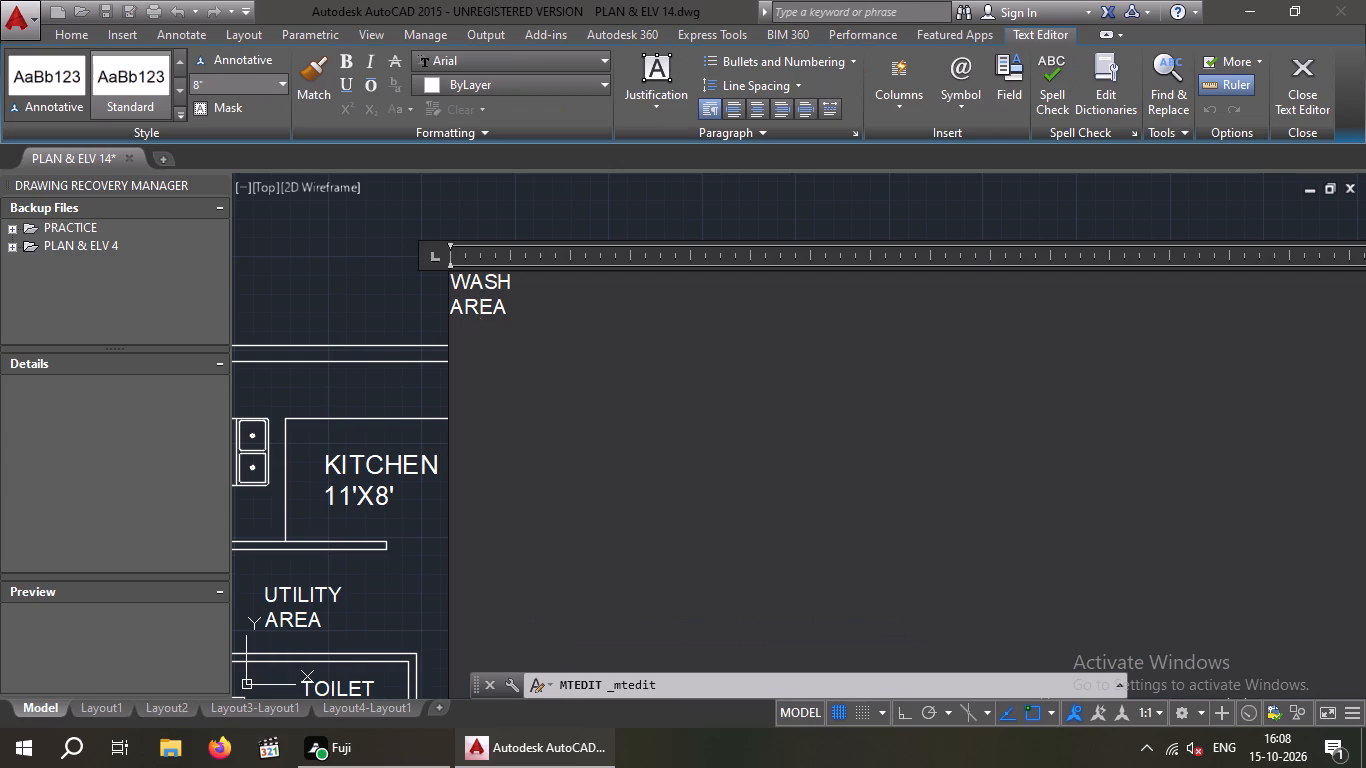
key("BackSpace")
key("BackSpace")
key("BackSpace")
key("BackSpace")
key("BackSpace")
key("BackSpace")
key("BackSpace")
key("BackSpace")
key("BackSpace")
key("BackSpace")
key("Right")
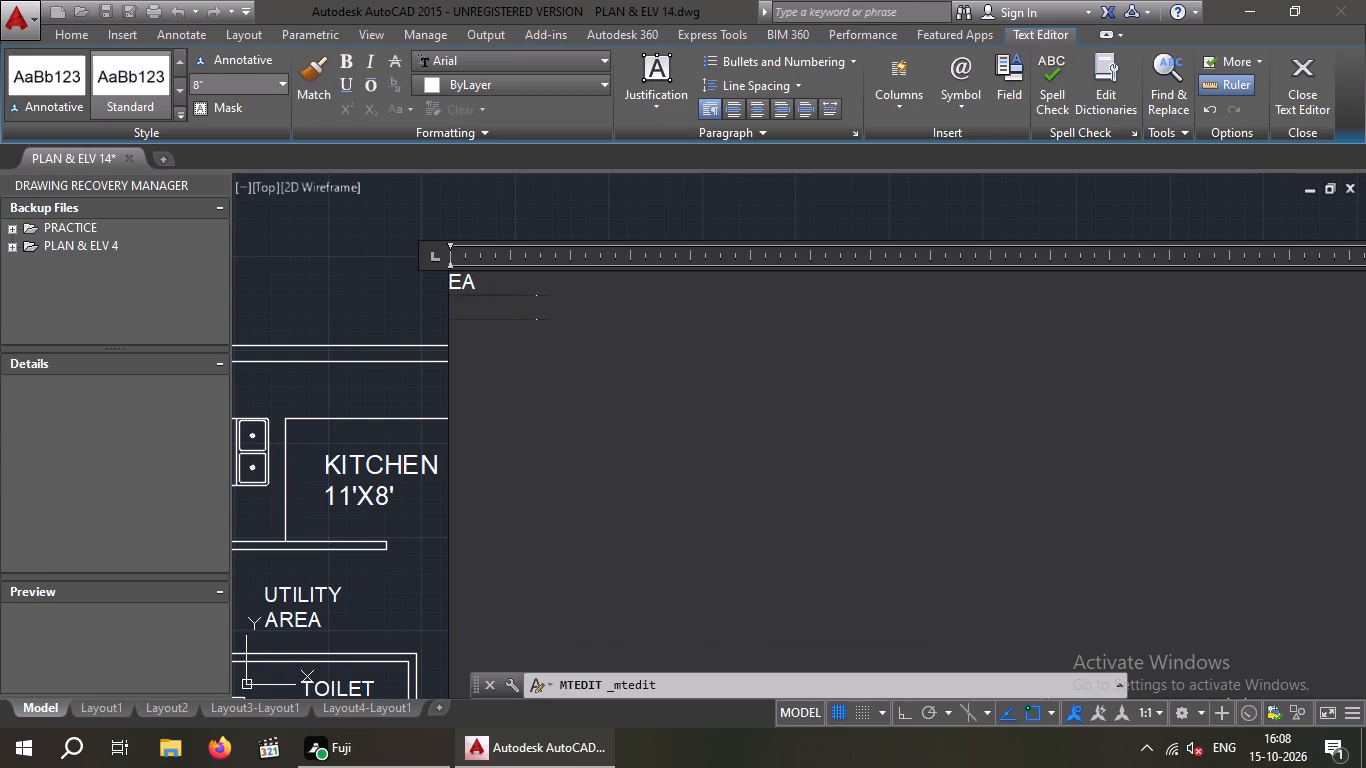
key("Right")
key("BackSpace")
key("BackSpace")
type("STE")
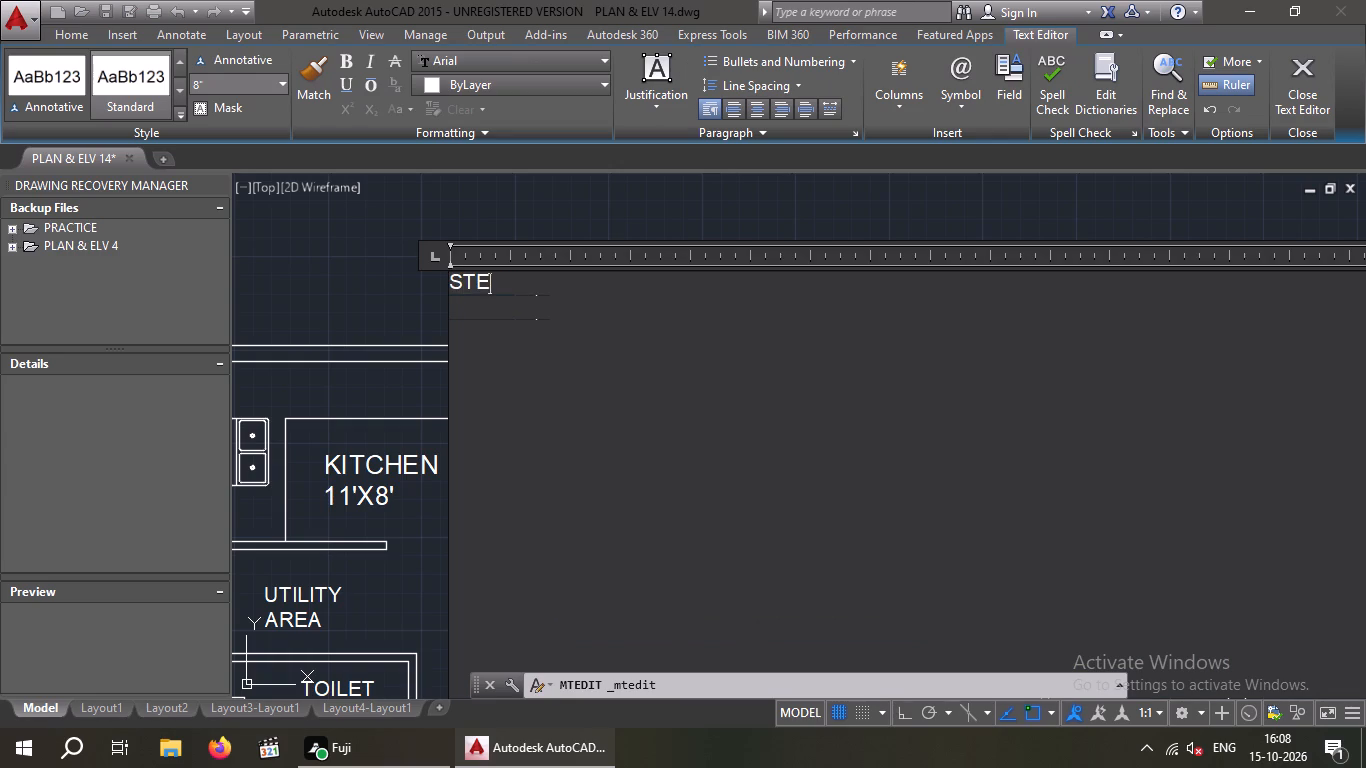
type("PS")
left_click(383, 302)
scroll(387, 302, "down", 2)
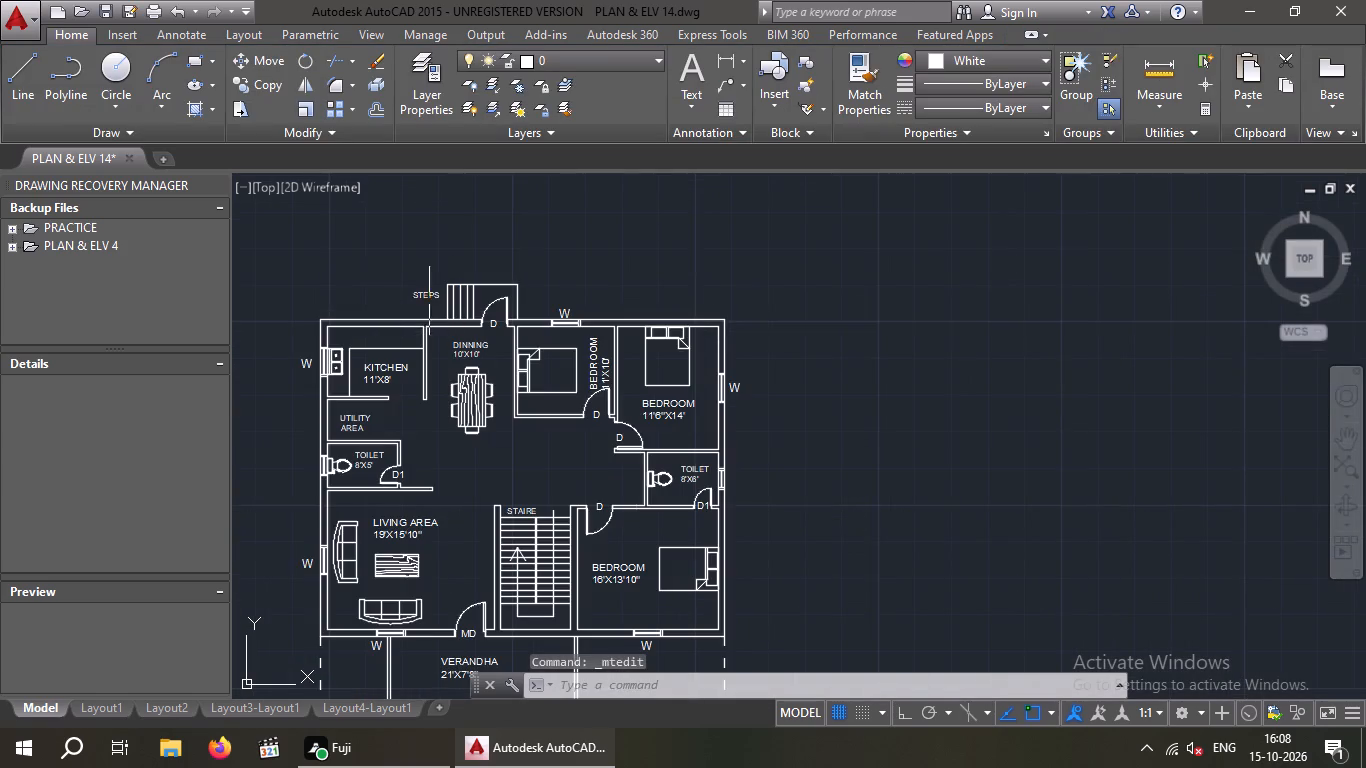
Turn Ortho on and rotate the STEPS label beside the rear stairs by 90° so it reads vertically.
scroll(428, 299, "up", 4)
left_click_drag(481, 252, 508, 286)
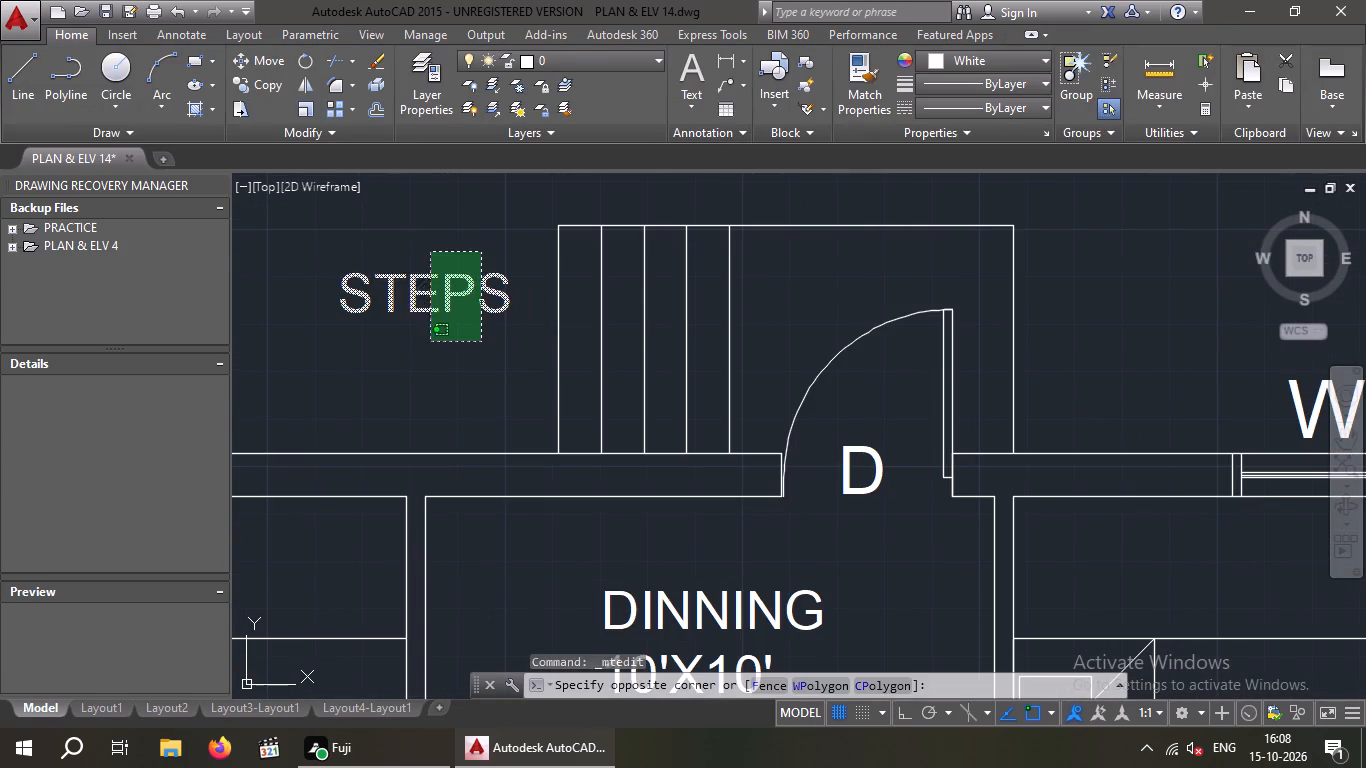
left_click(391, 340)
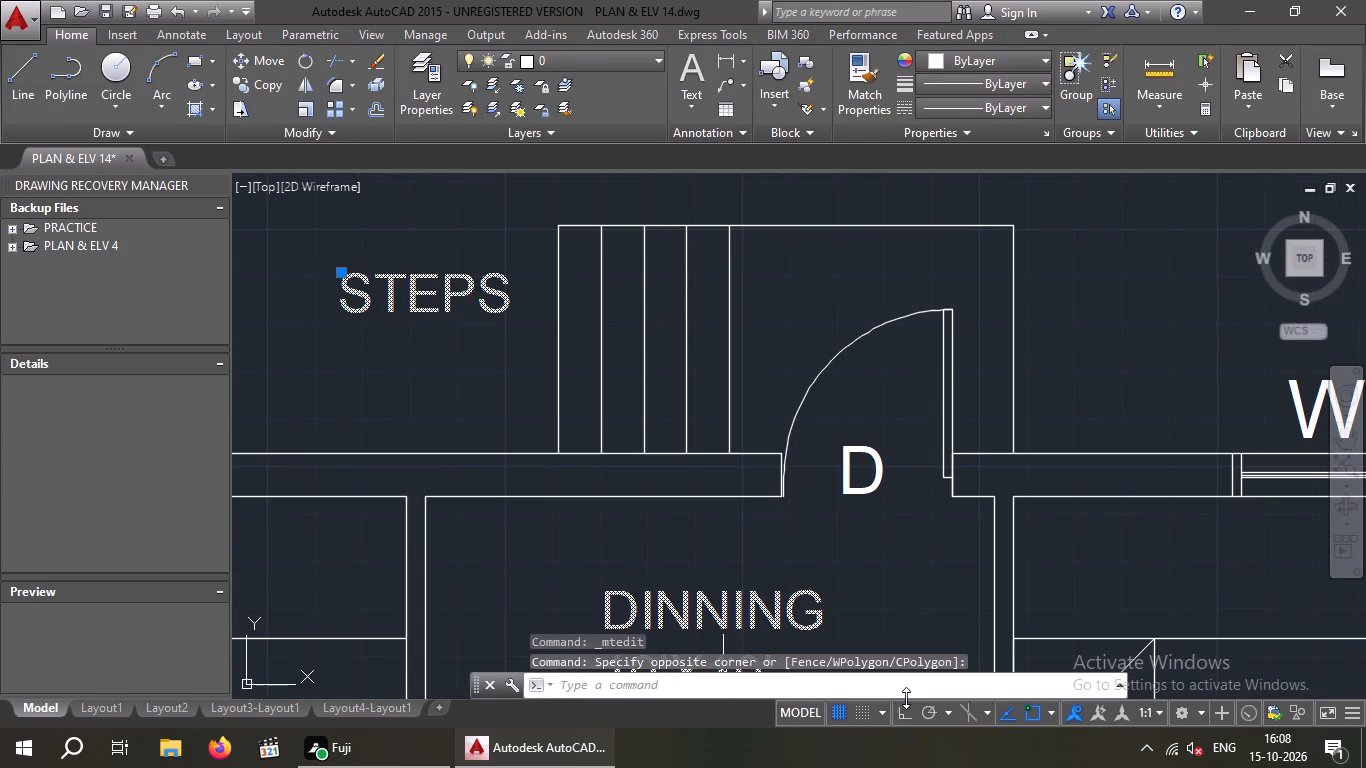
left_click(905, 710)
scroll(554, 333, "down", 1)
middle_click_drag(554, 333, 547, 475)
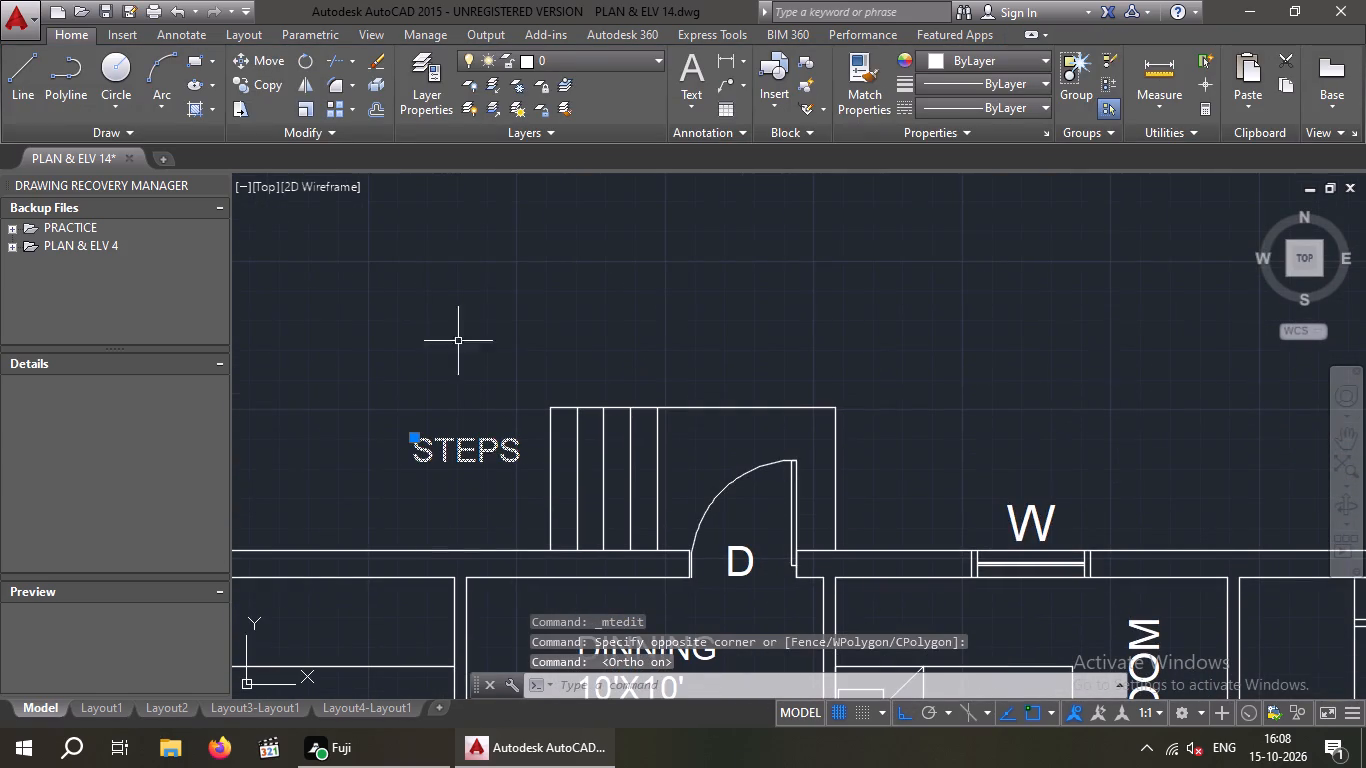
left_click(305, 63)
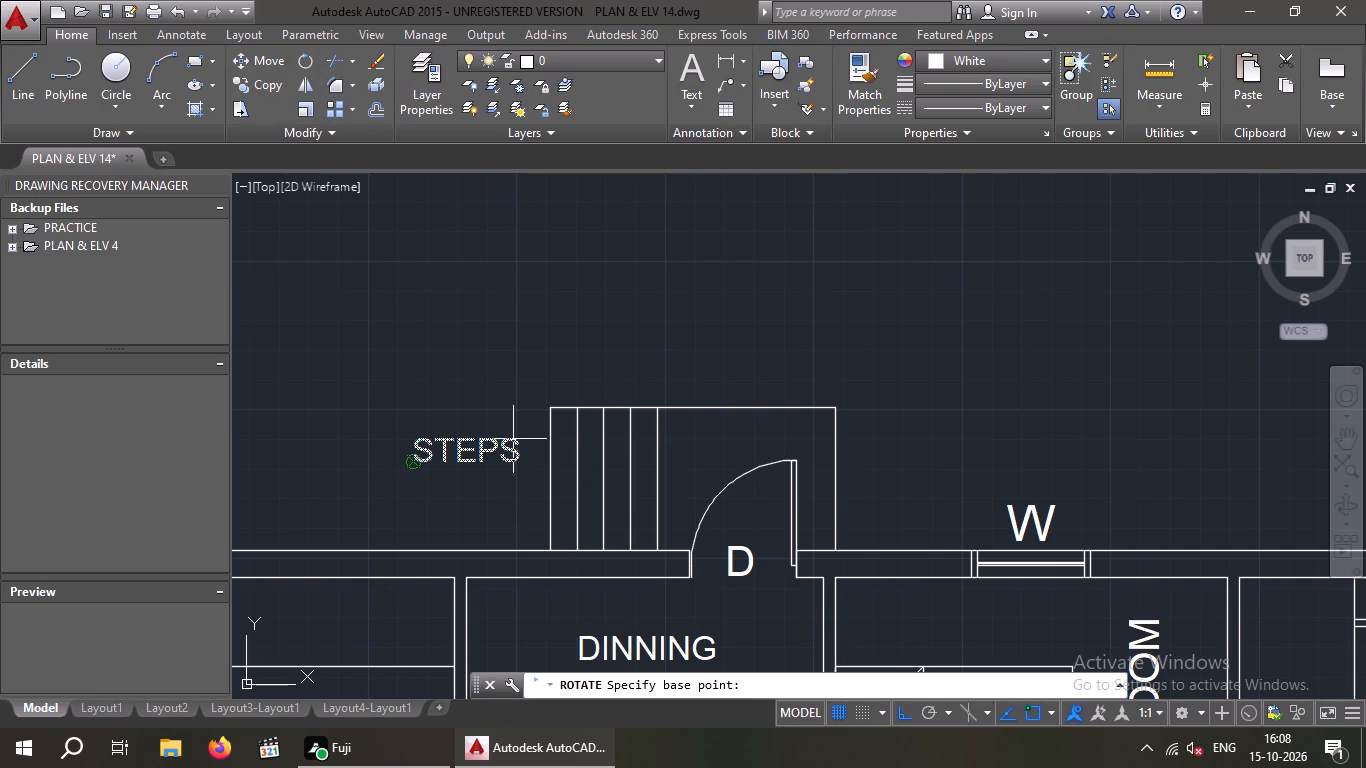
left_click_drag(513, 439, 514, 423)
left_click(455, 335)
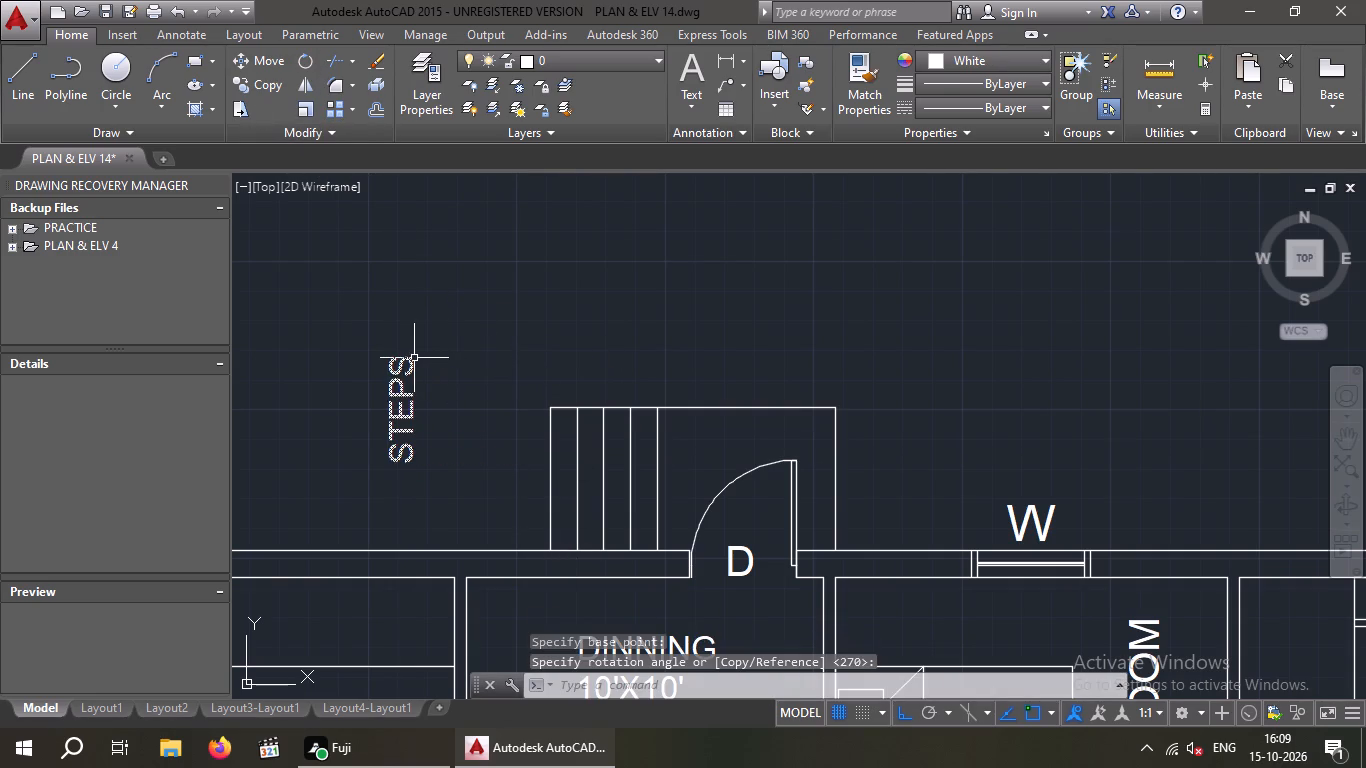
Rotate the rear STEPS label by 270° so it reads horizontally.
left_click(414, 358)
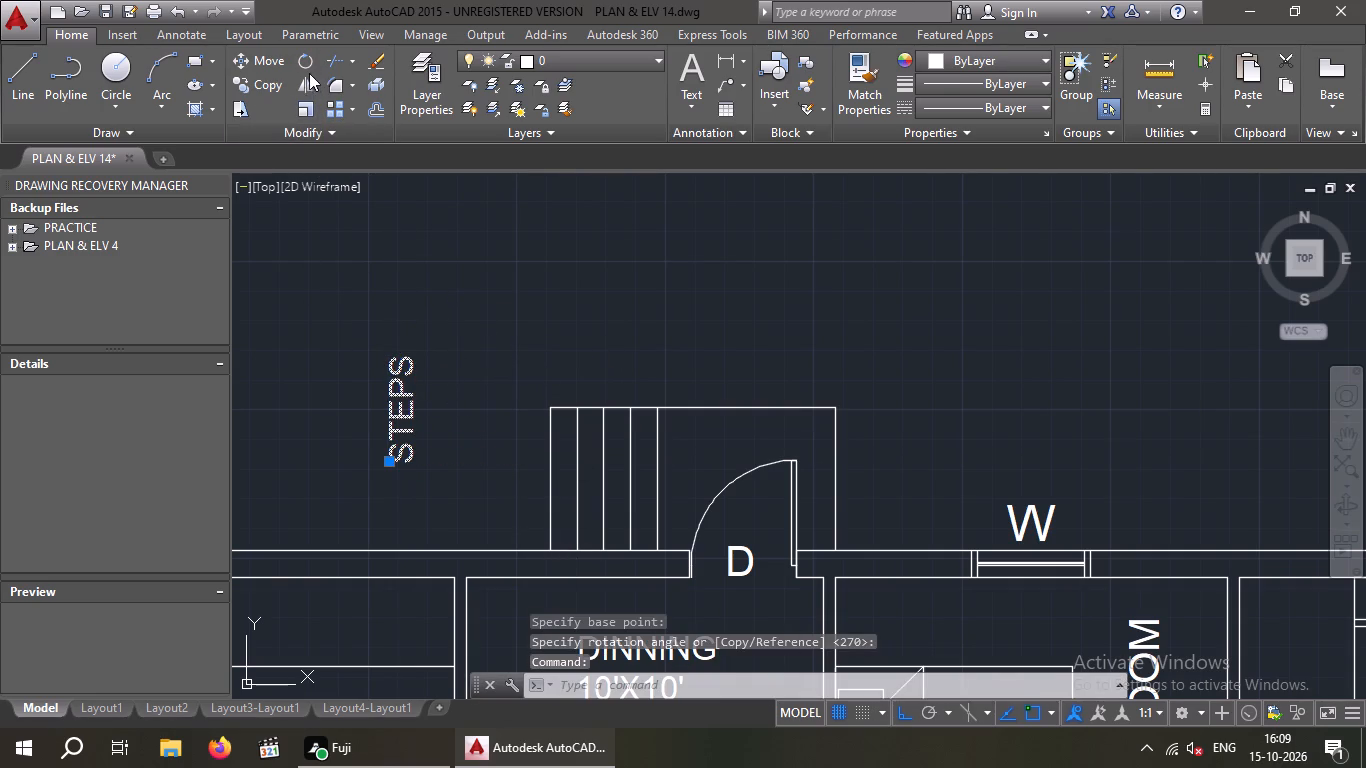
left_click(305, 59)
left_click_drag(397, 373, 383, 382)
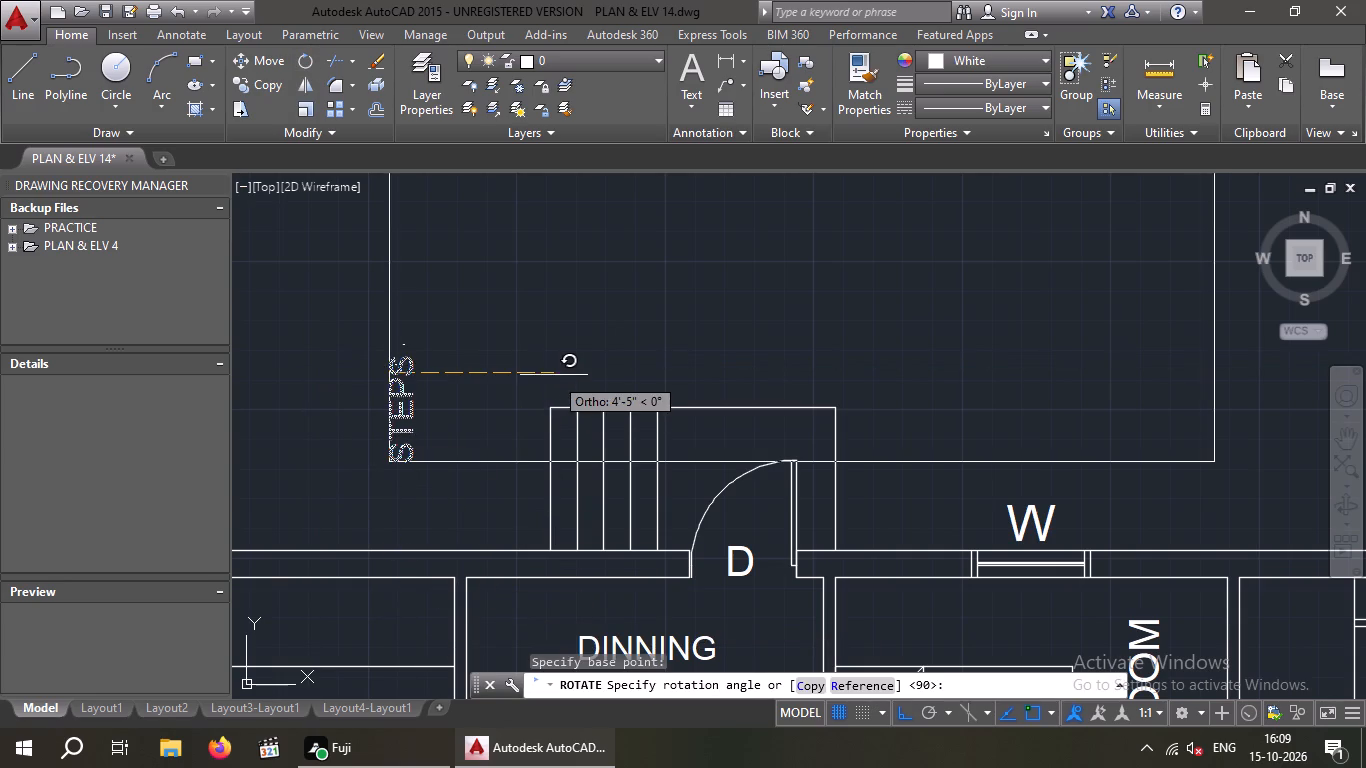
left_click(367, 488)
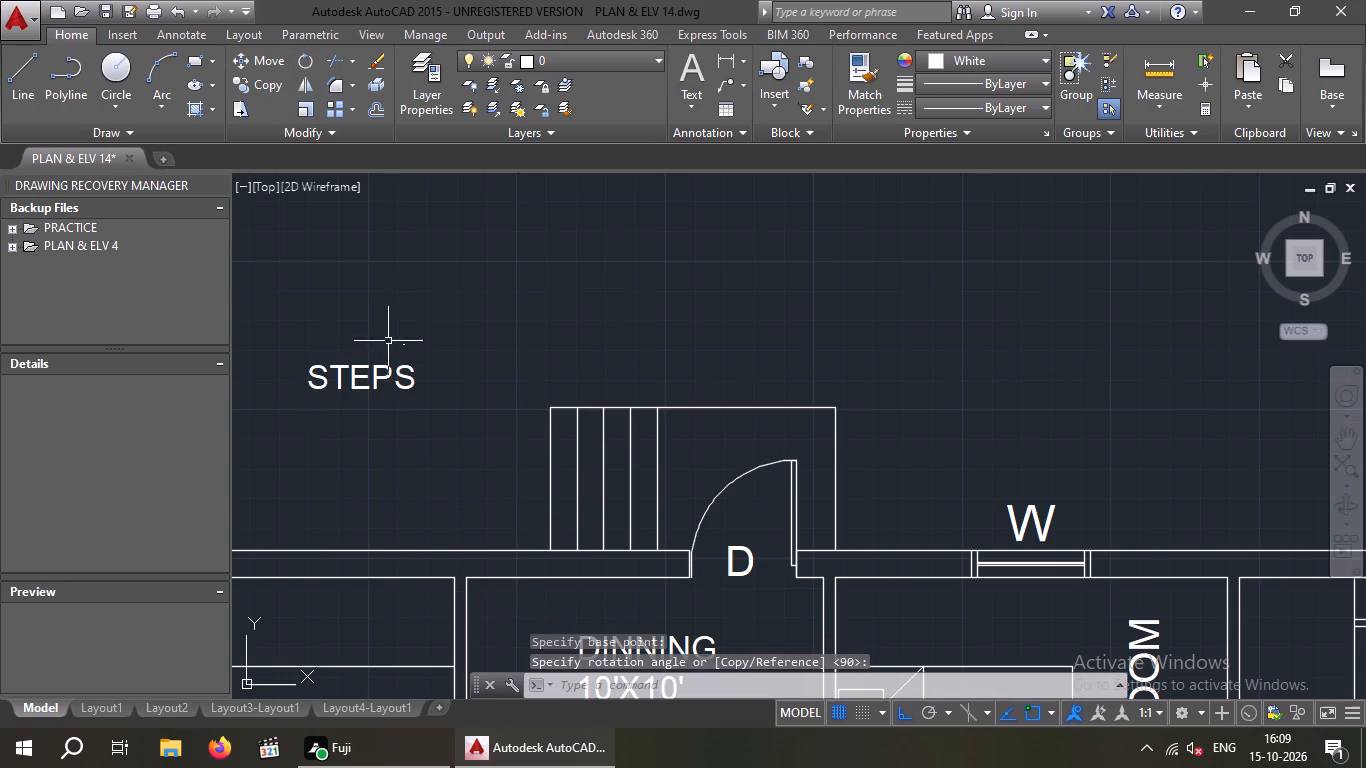
Rotate the rear STEPS label by 270° so it reads vertically from top to bottom.
left_click_drag(390, 338, 478, 410)
left_click(328, 446)
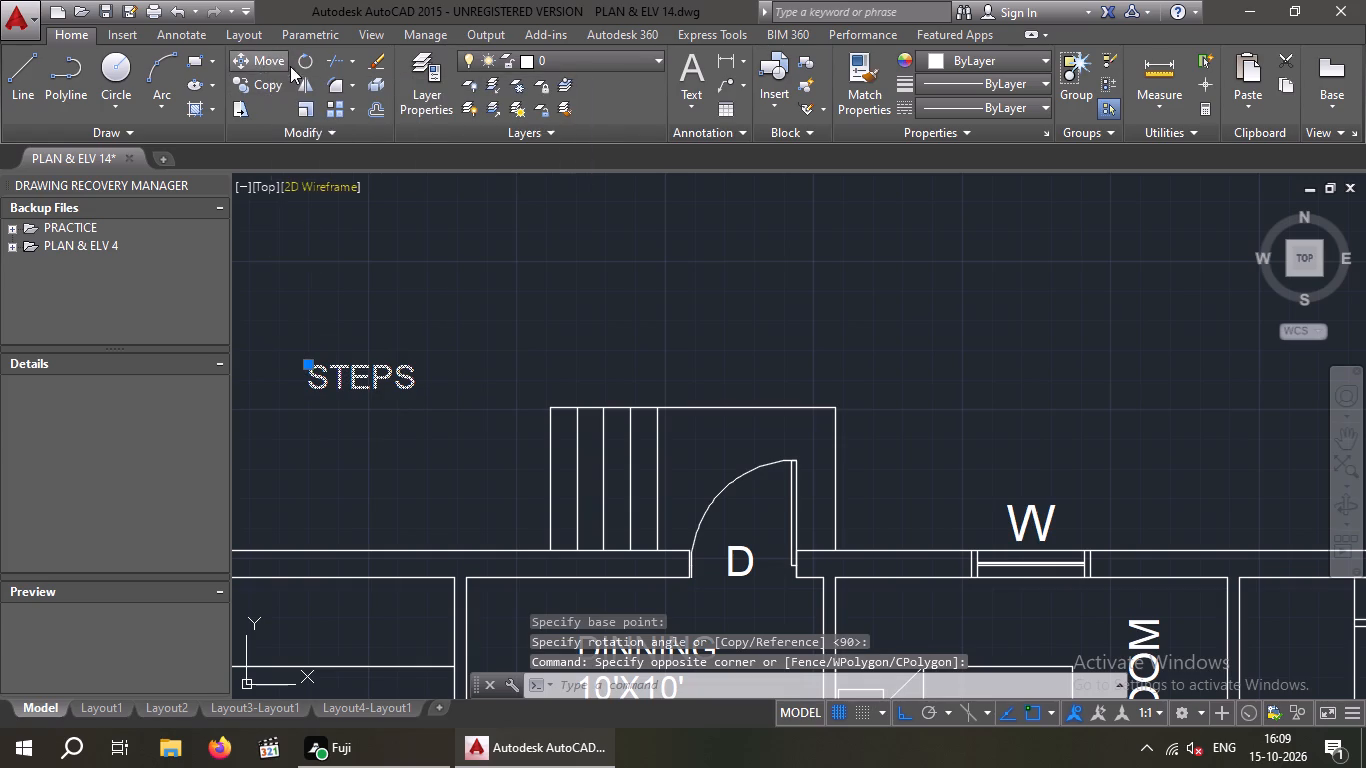
left_click(311, 60)
left_click_drag(419, 389, 415, 410)
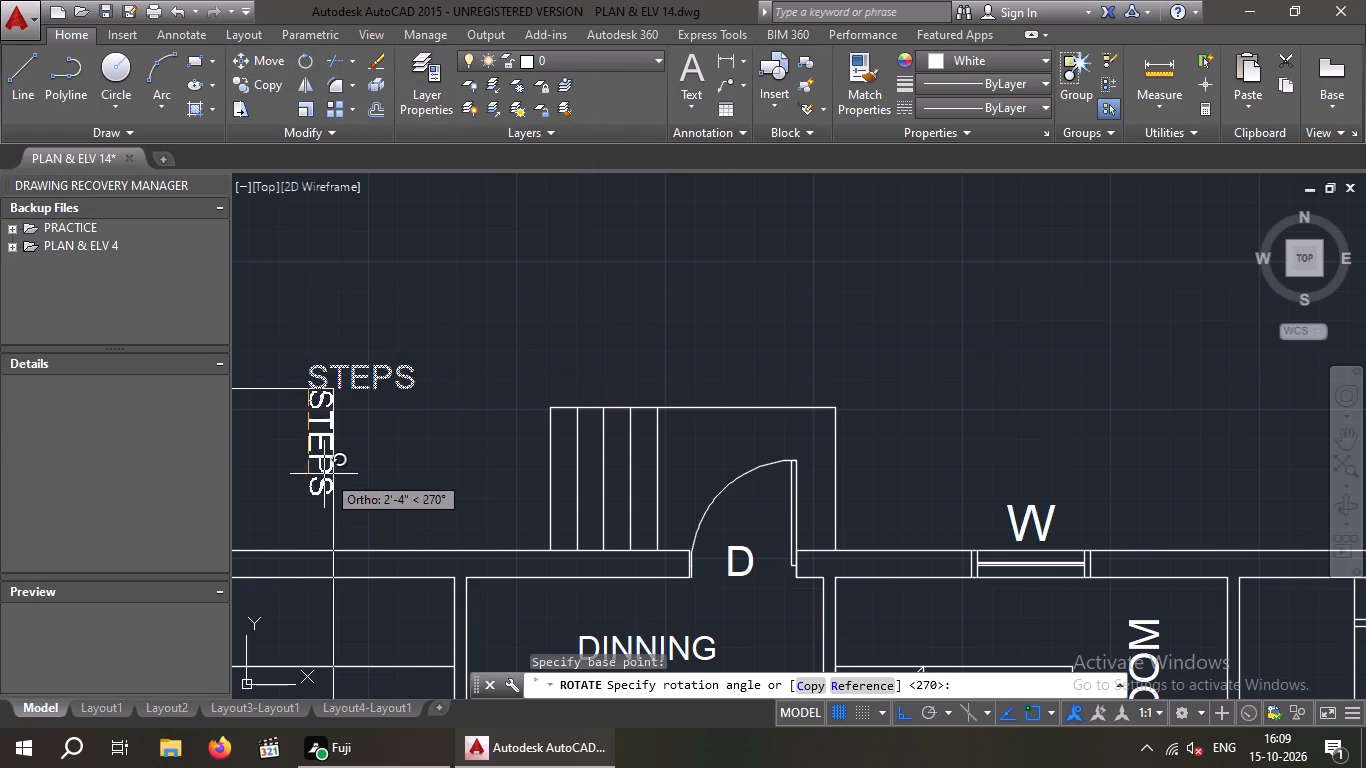
left_click(316, 475)
With Ortho off, move the vertical STEPS label next to the outer side of the rear stairs by the dining room.
left_click_drag(406, 344, 397, 459)
left_click(290, 506)
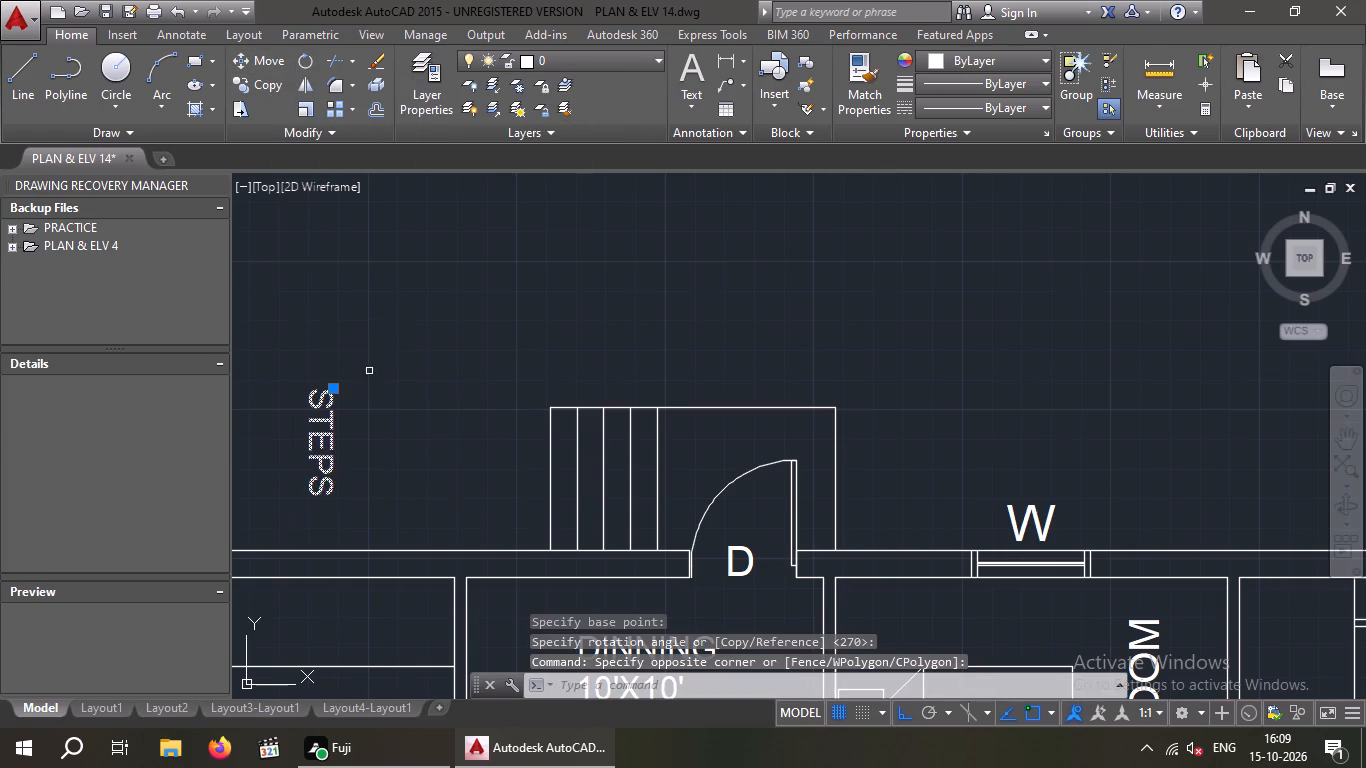
left_click(266, 59)
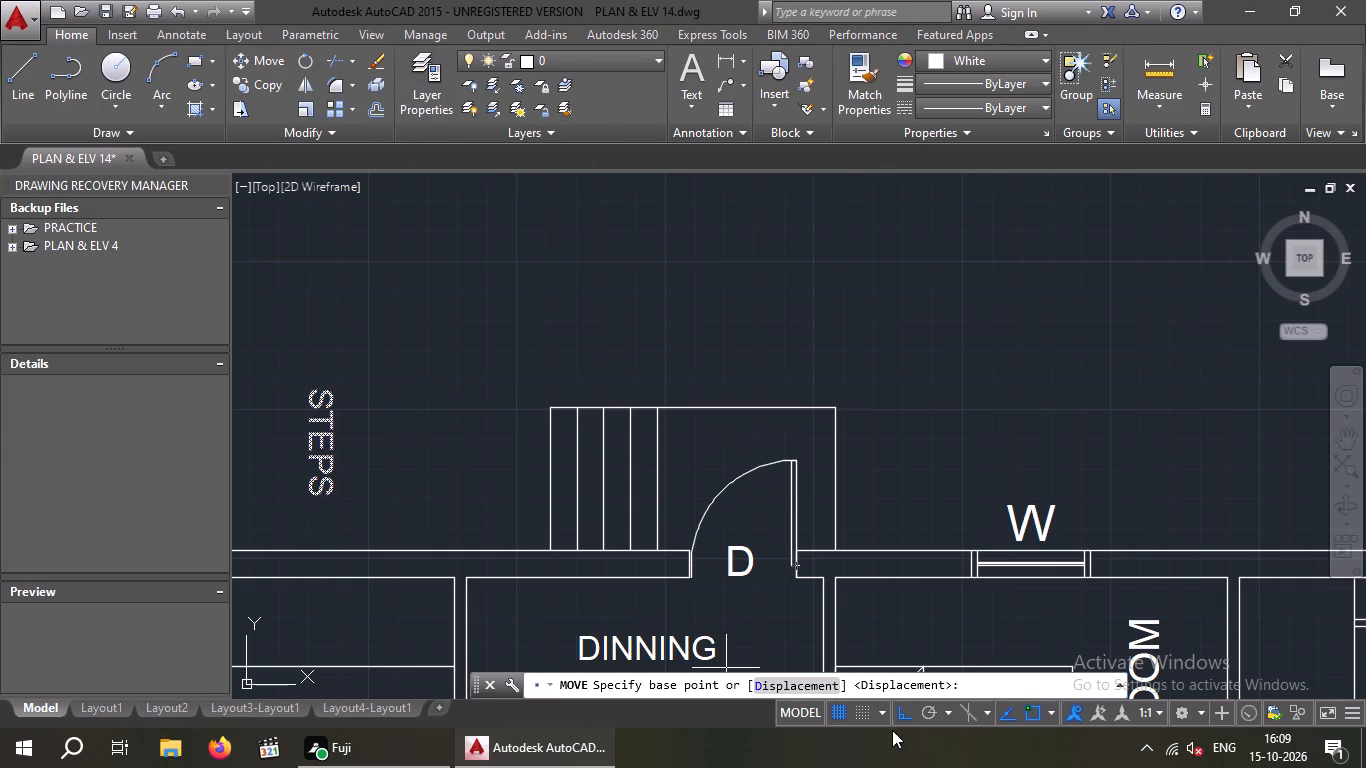
left_click_drag(906, 716, 884, 705)
left_click(342, 393)
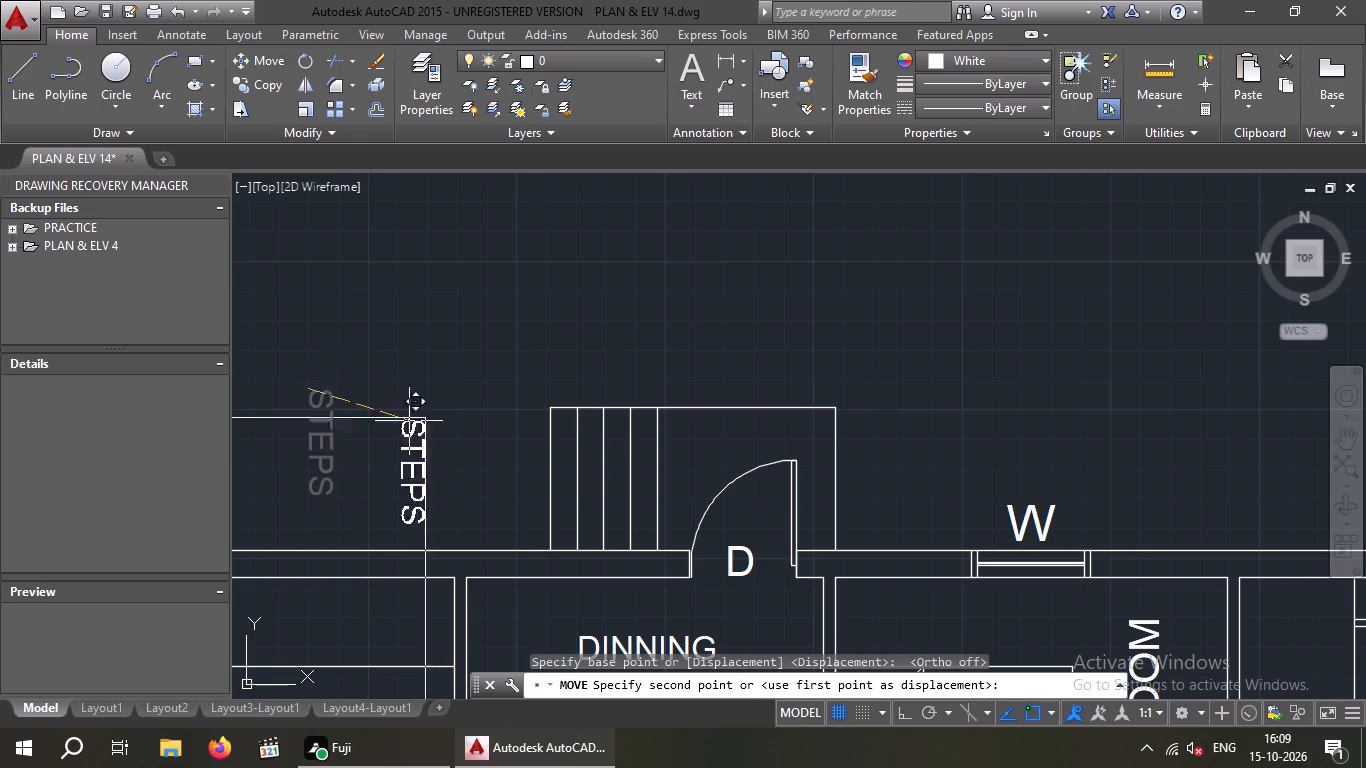
scroll(510, 434, "up", 1)
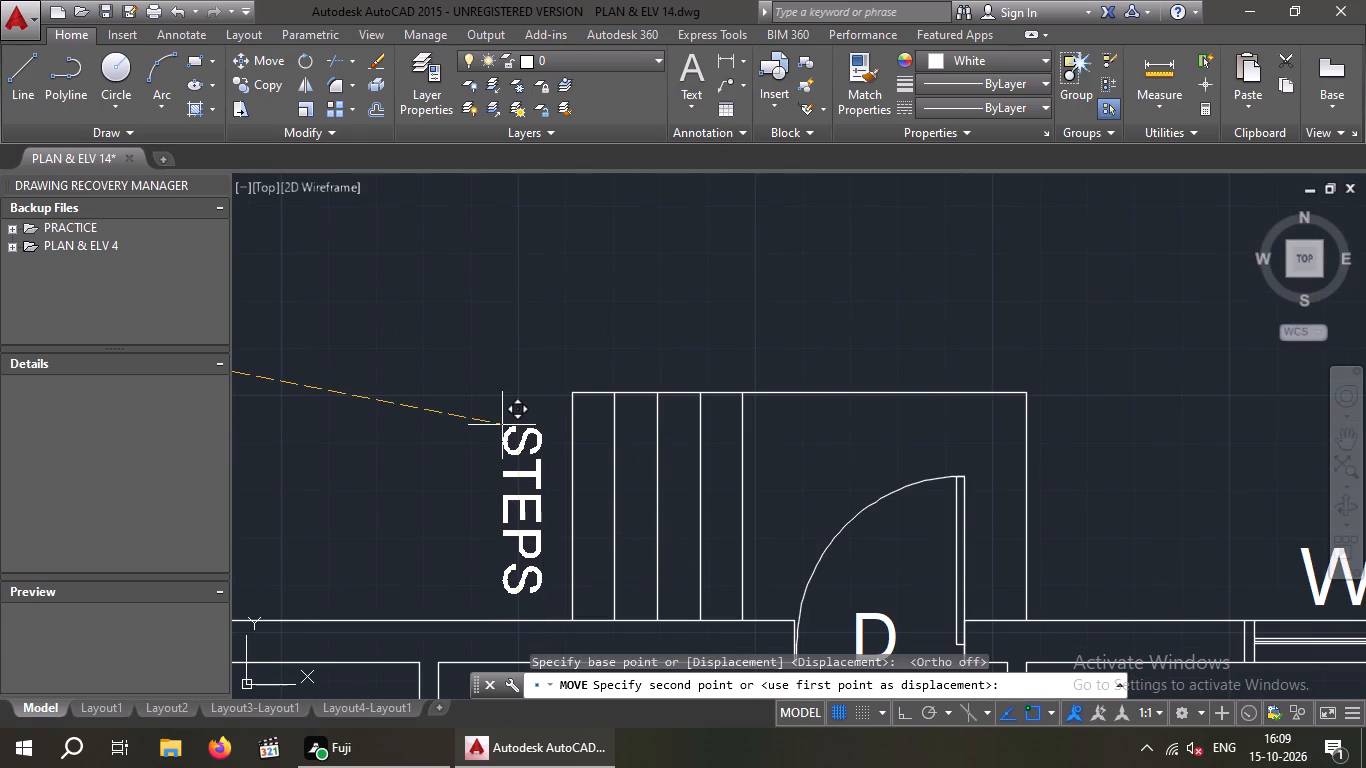
left_click(502, 425)
Look over the floor plan's labels from the rear steps down to the verandha and parking area.
scroll(496, 427, "down", 1)
middle_click_drag(567, 493, 548, 456)
scroll(510, 432, "down", 3)
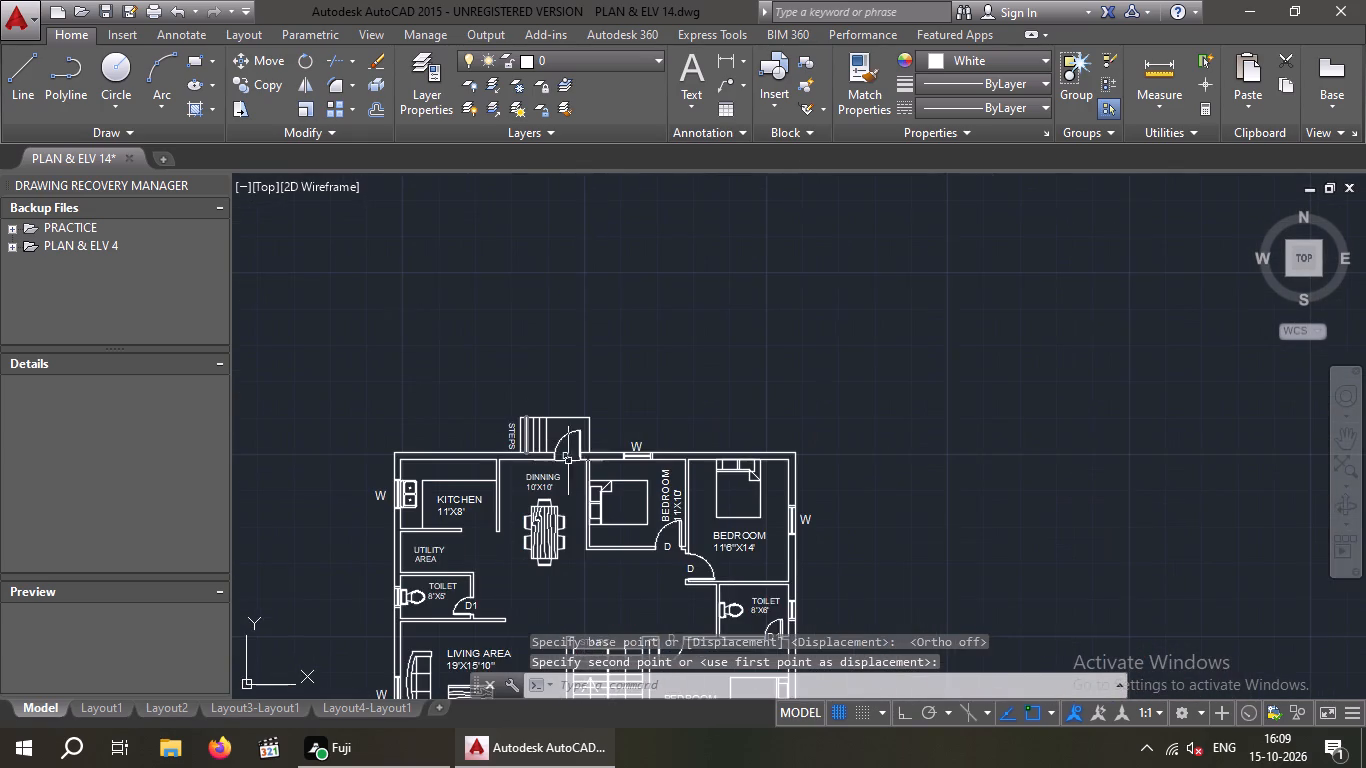
middle_click_drag(559, 480, 459, 430)
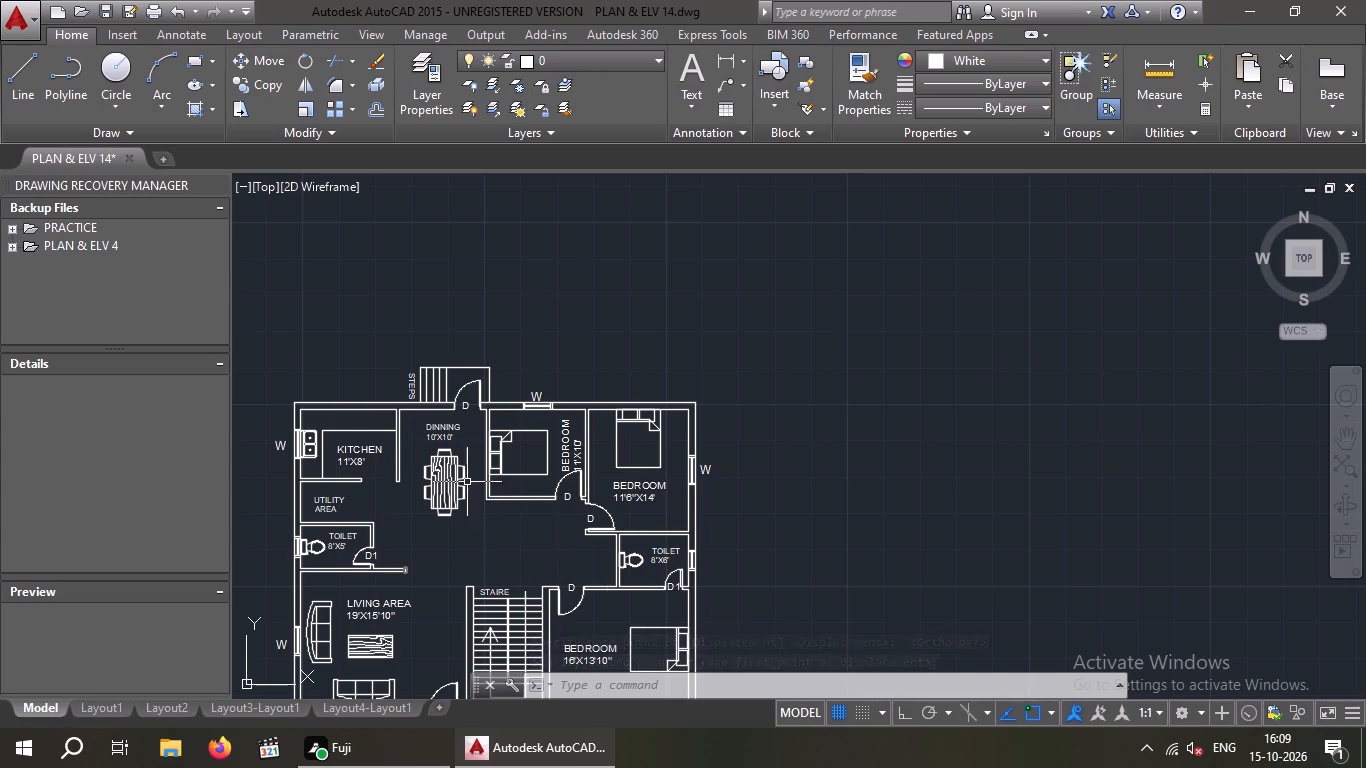
middle_click_drag(540, 538, 527, 474)
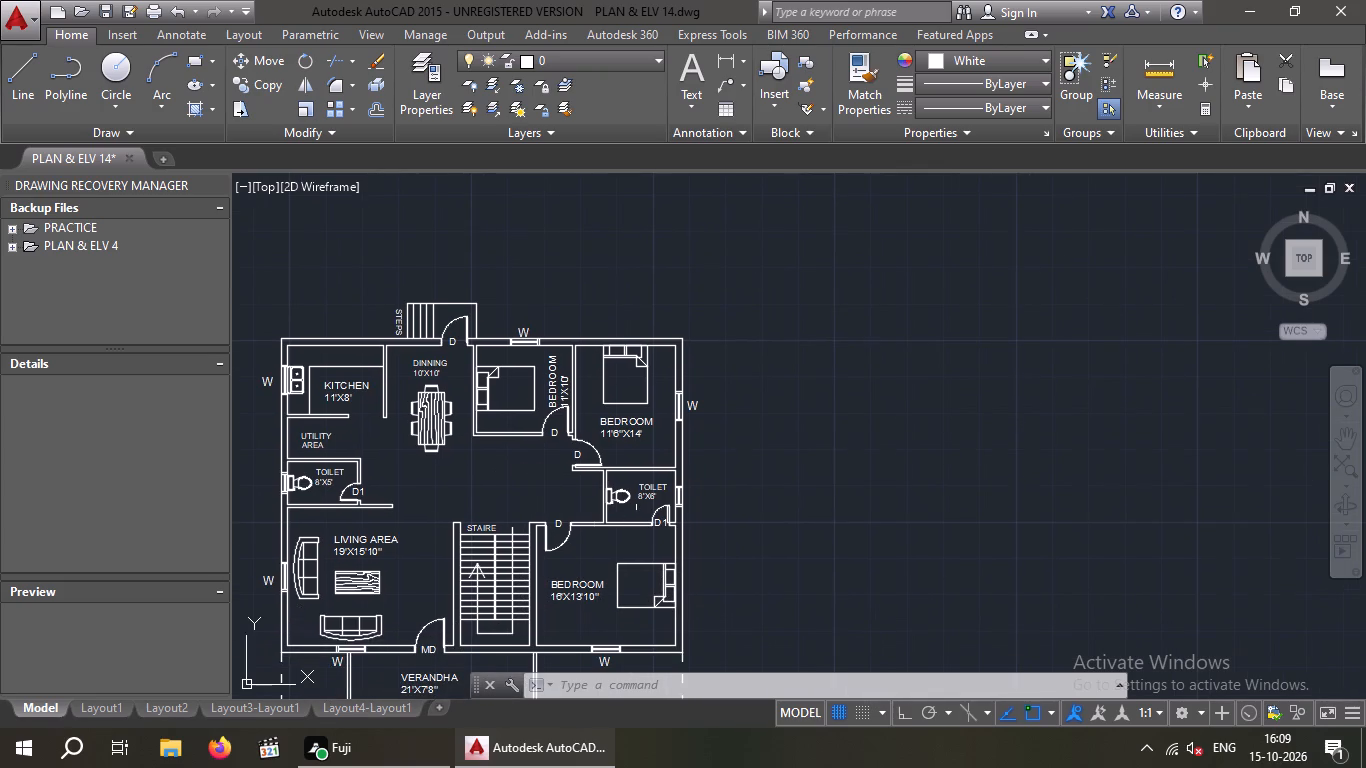
middle_click_drag(599, 543, 636, 479)
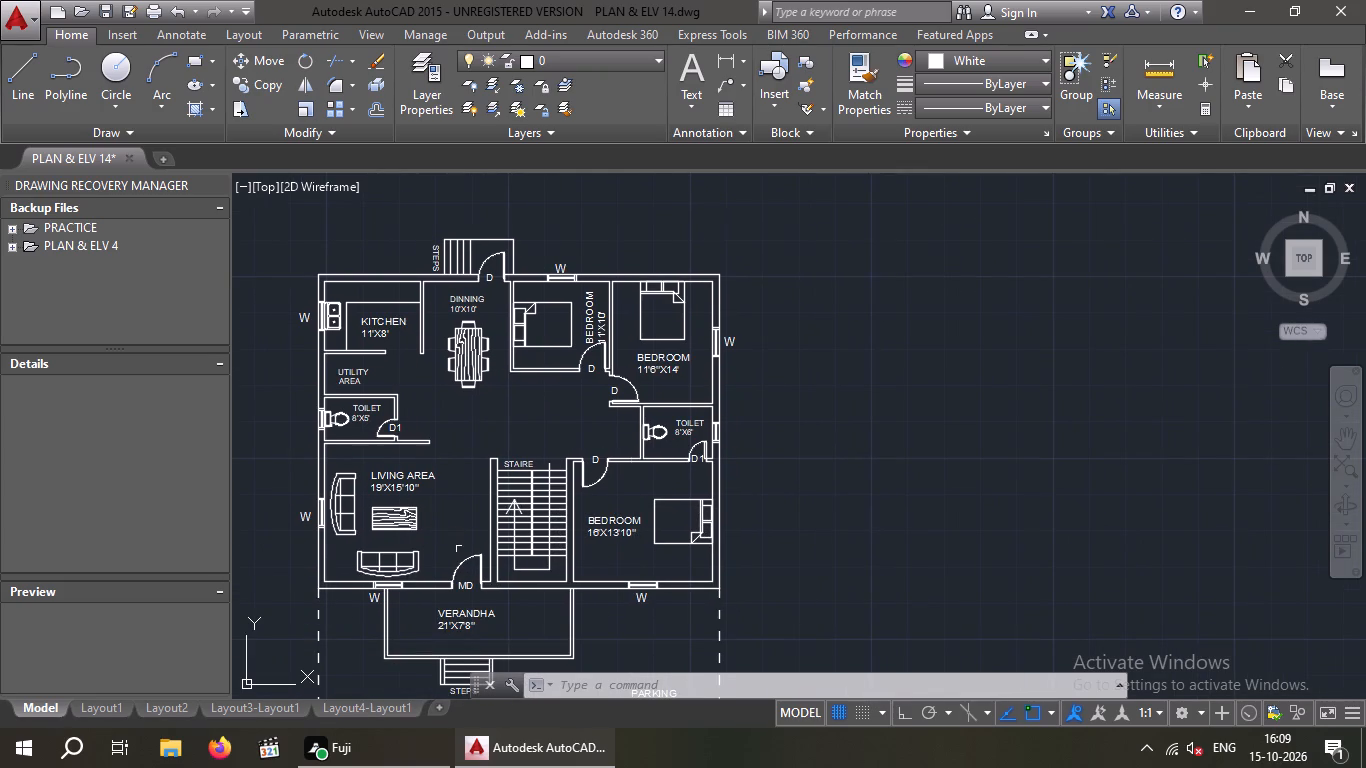
middle_click_drag(462, 548, 470, 471)
middle_click_drag(571, 587, 568, 543)
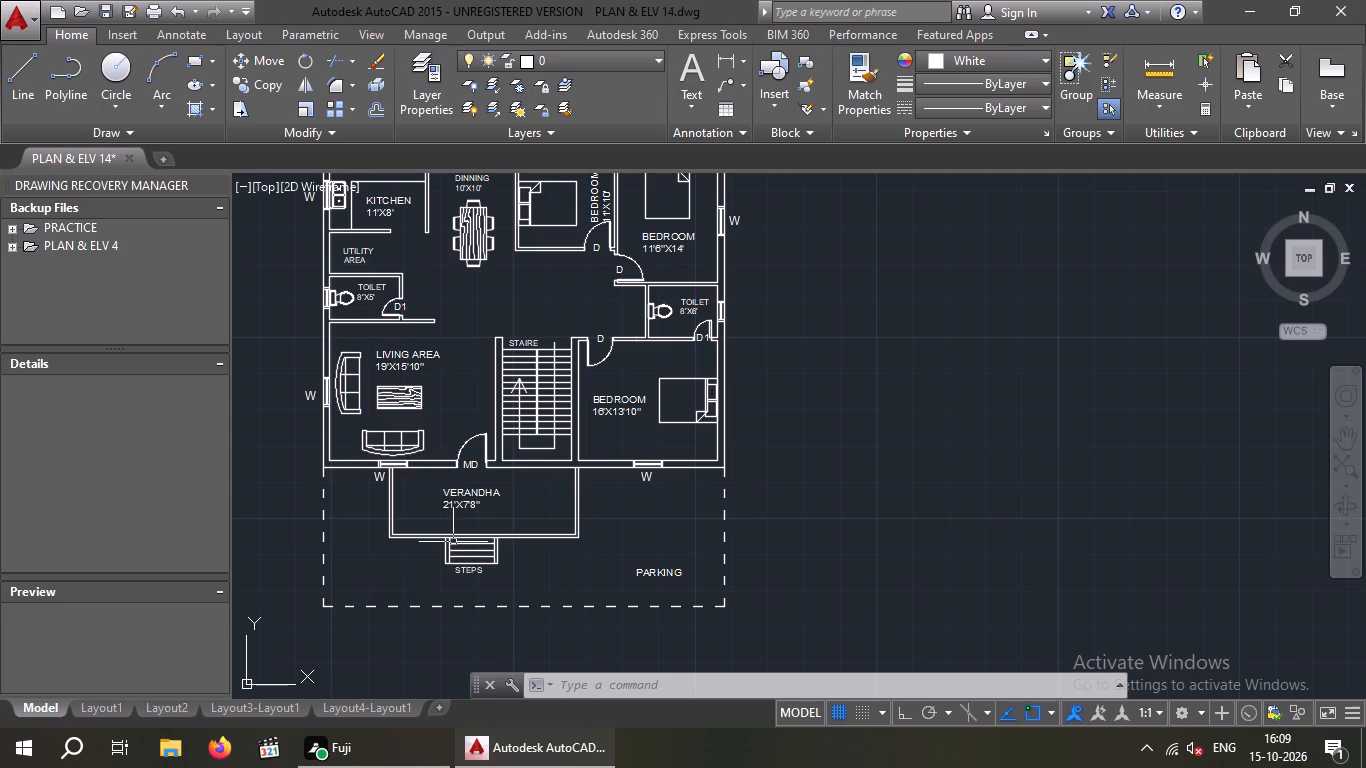
Insert the Vehicles - Metric block from the architectural tool palette into the empty space beside the floor plan, and close the palette.
key("t")
key("p")
key("Return")
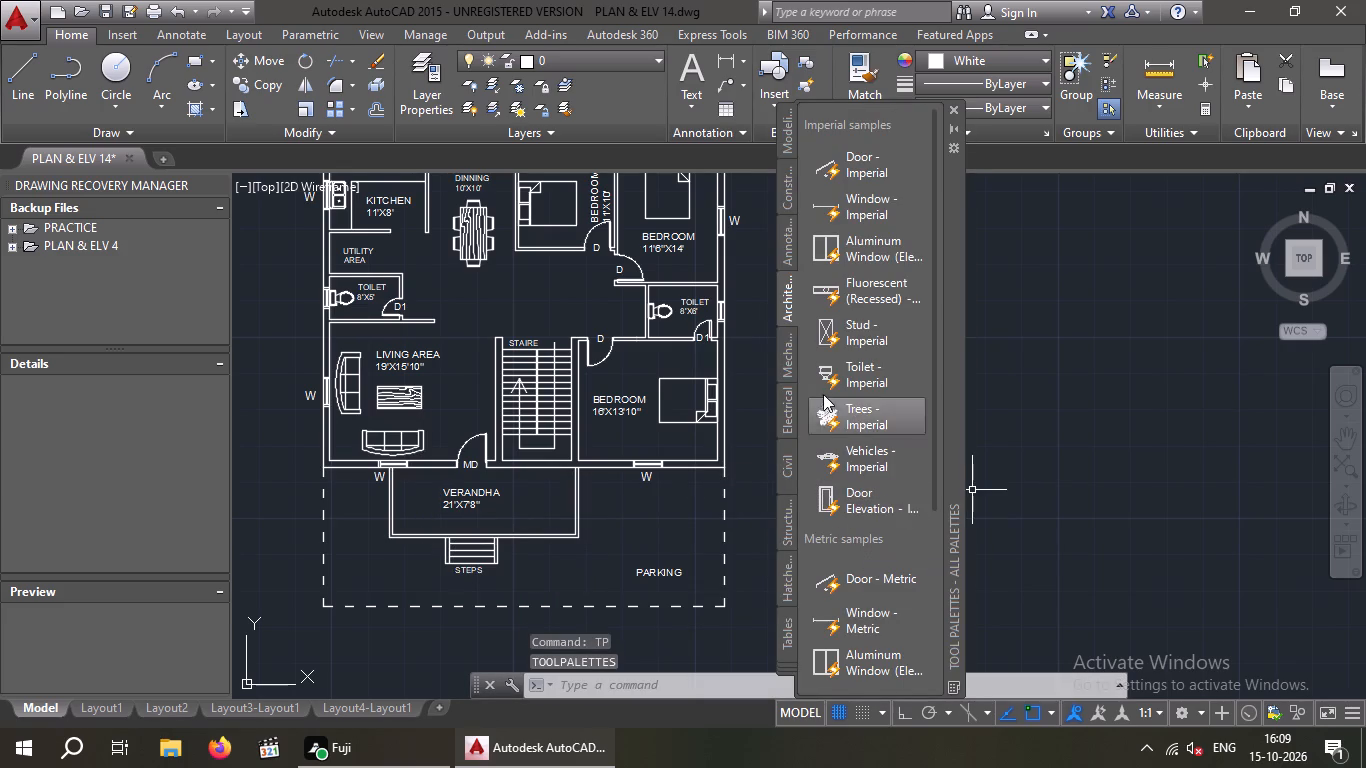
scroll(866, 467, "down", 2)
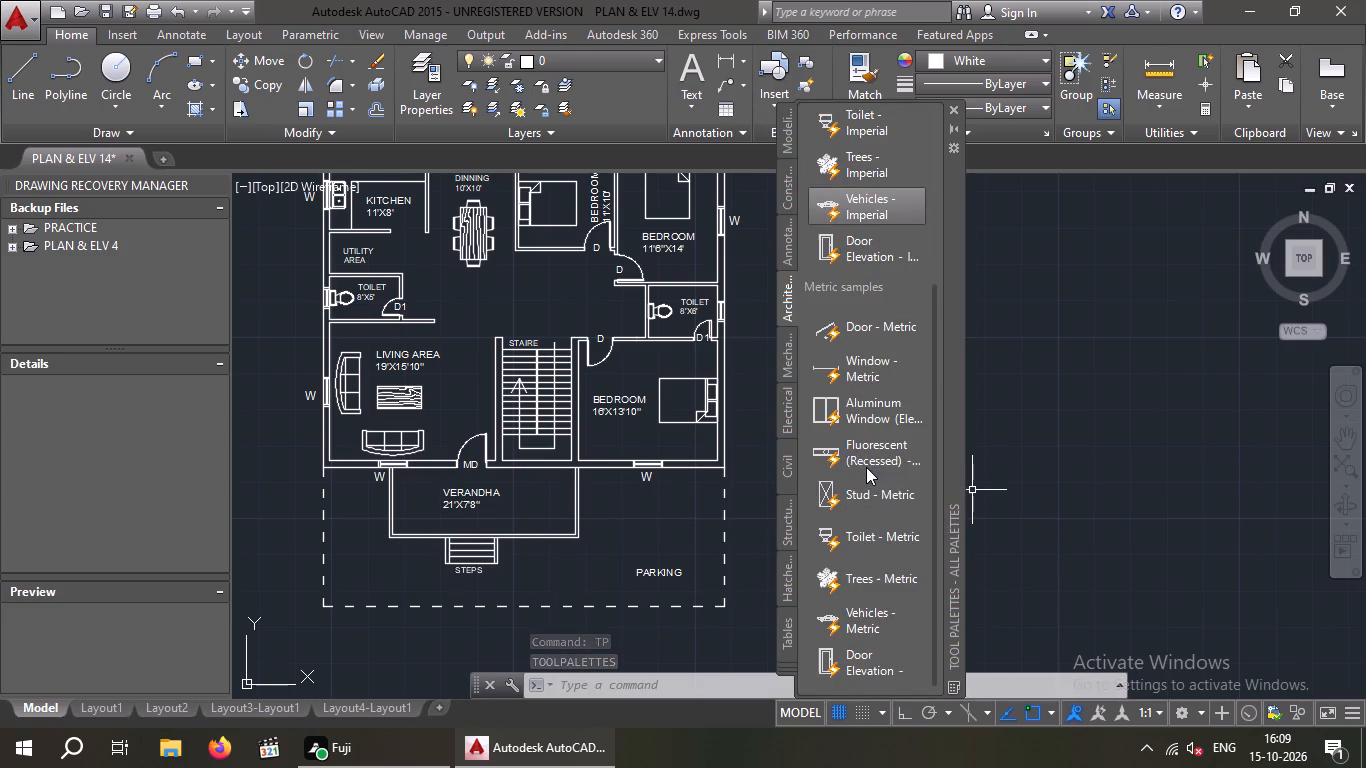
scroll(866, 467, "down", 1)
left_click(871, 617)
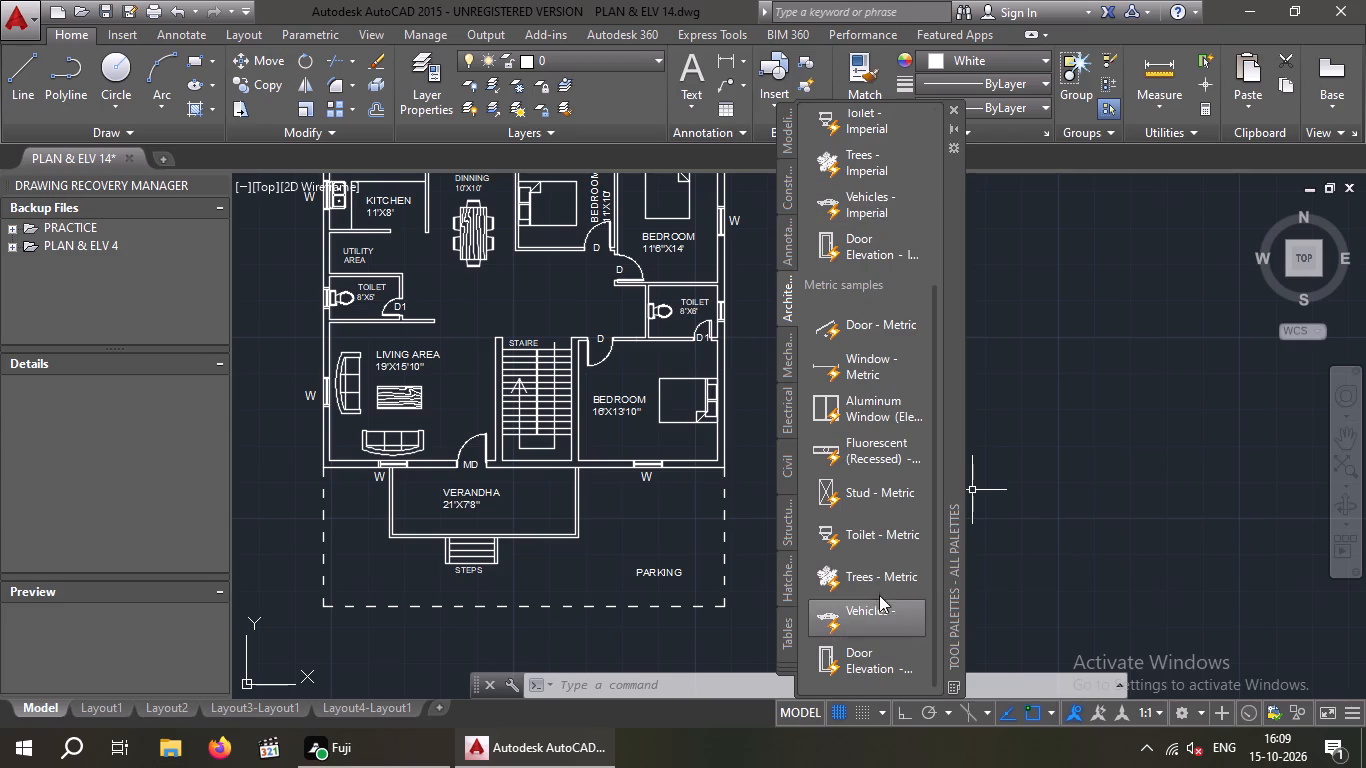
left_click(1058, 462)
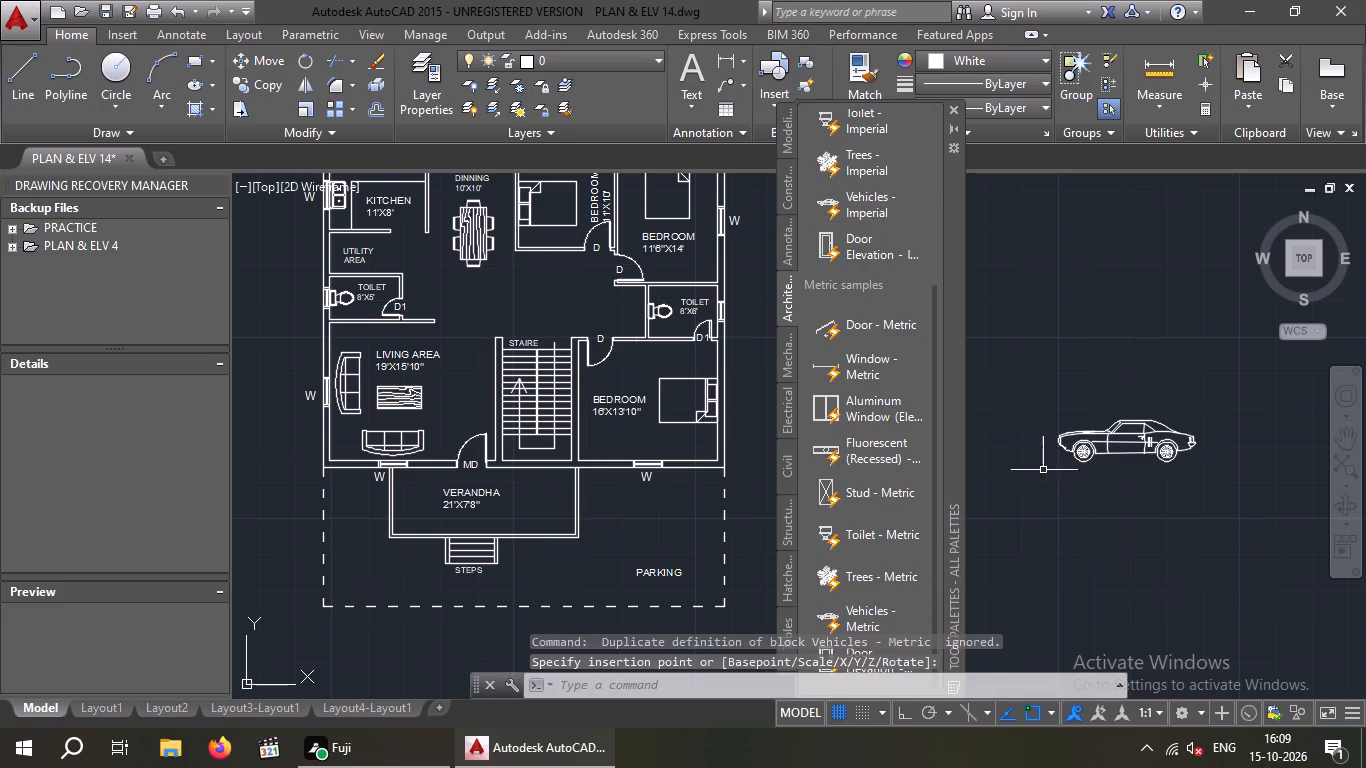
left_click(955, 106)
key("Escape")
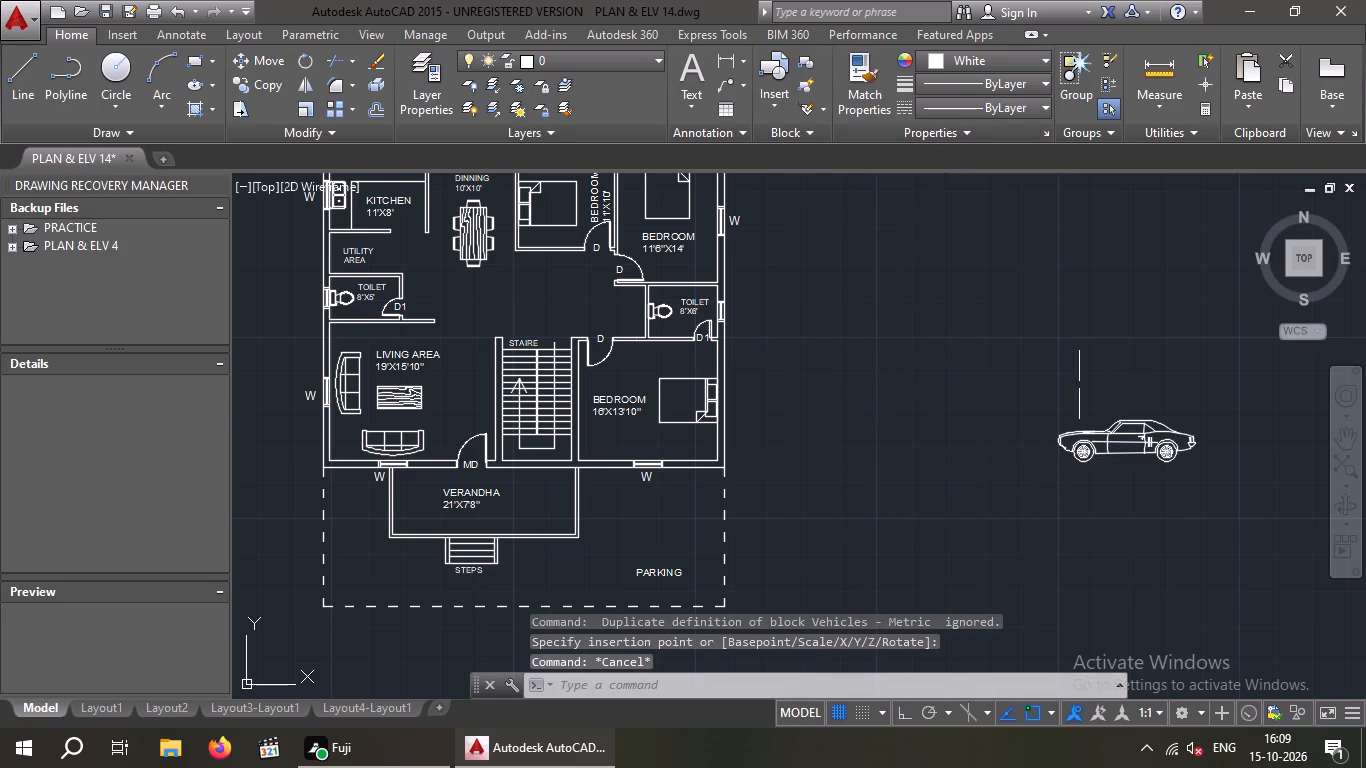
Switch the inserted vehicle block to the Sports Car (Top) view.
left_click(1147, 430)
scroll(1043, 477, "up", 3)
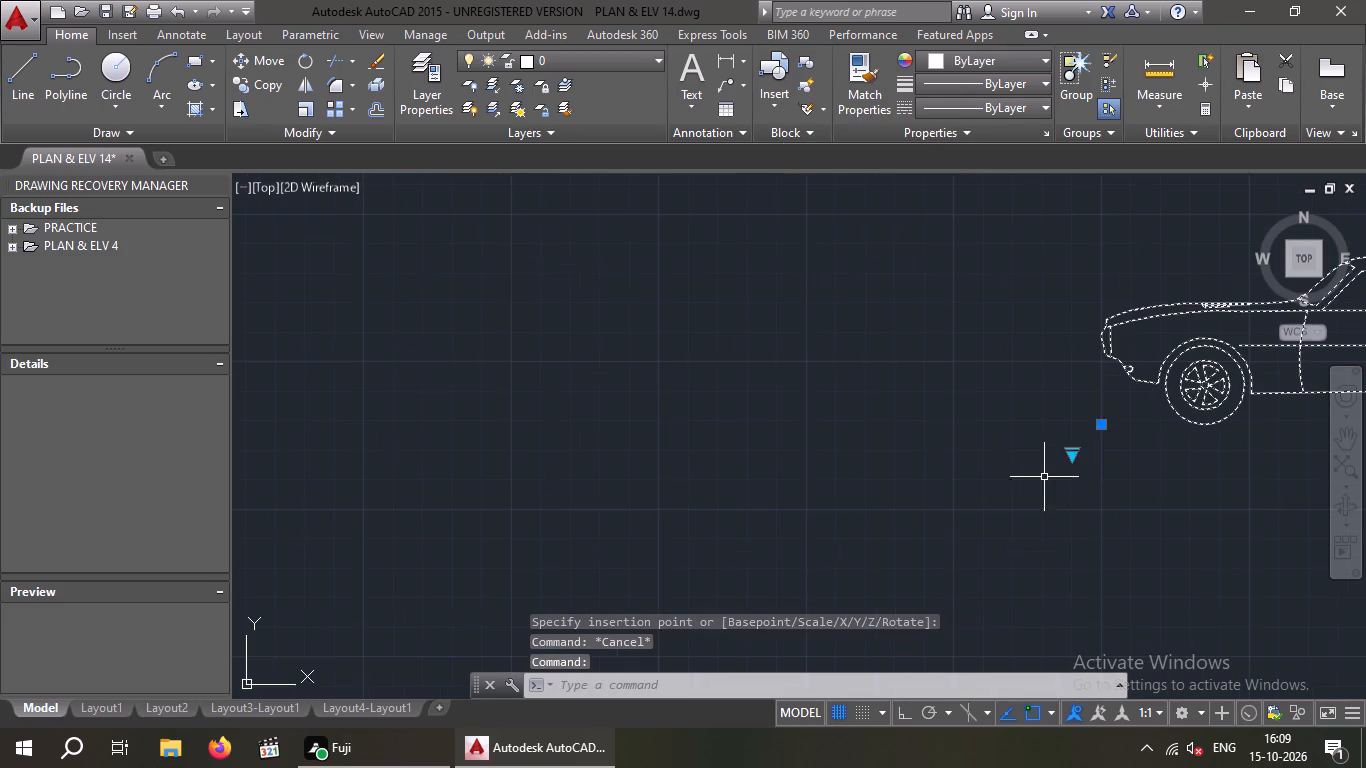
left_click(1075, 453)
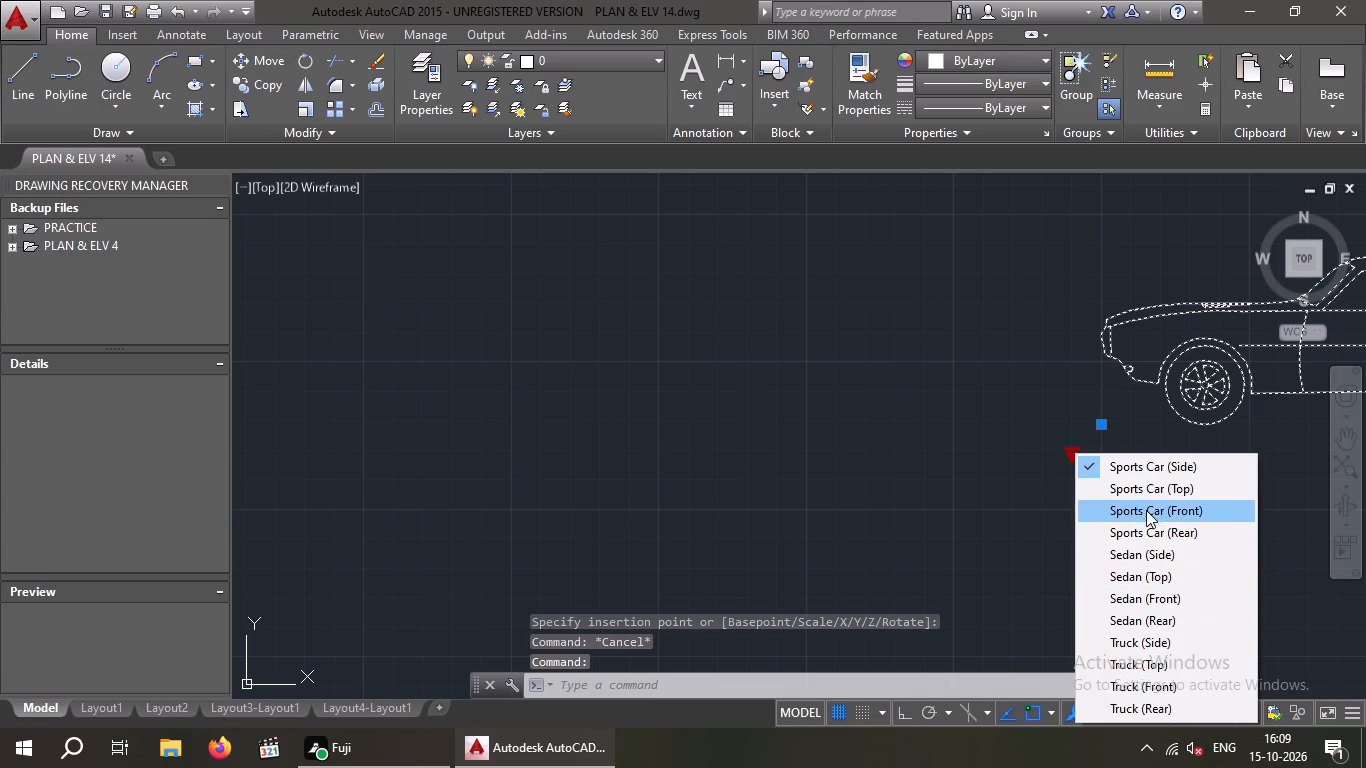
left_click(1154, 484)
scroll(1030, 477, "down", 1)
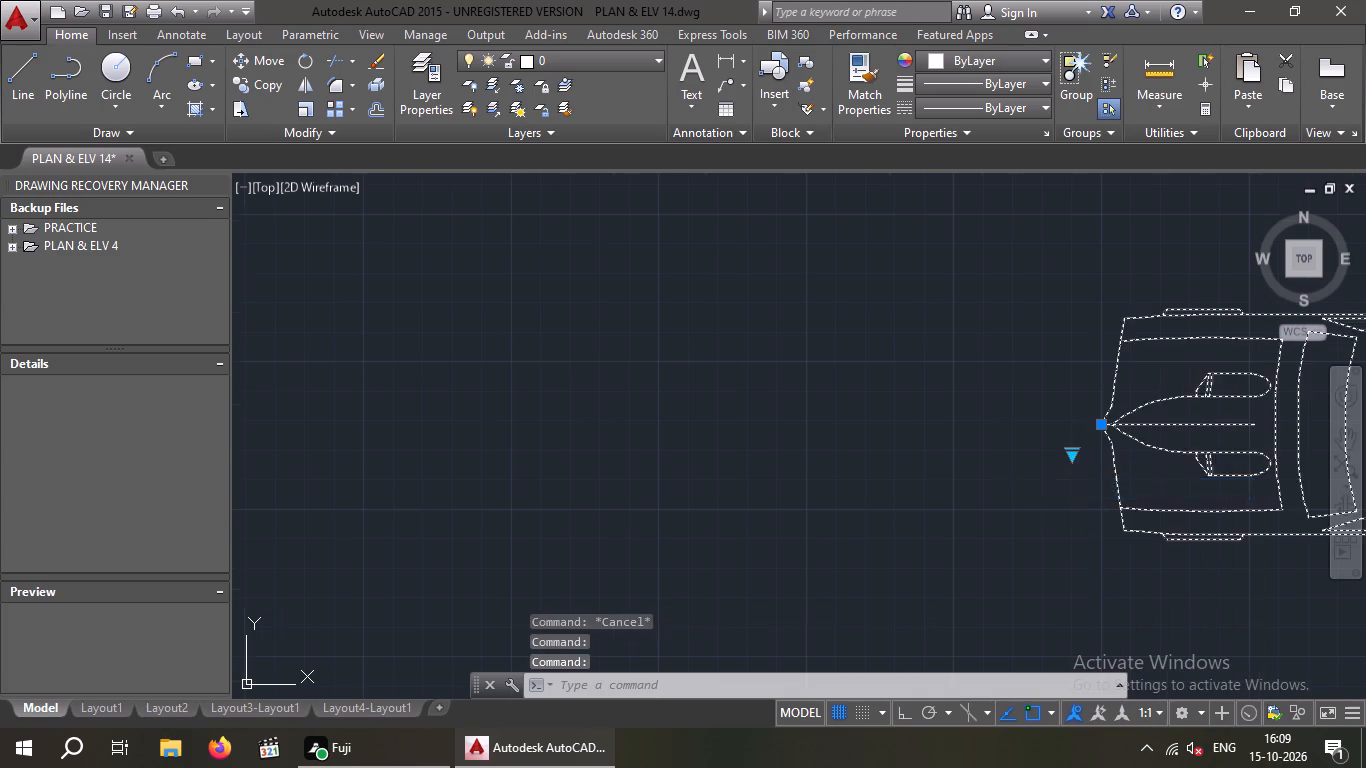
With Ortho on, rotate the top-view sports car by 270° so its front faces the north side of the plan.
middle_click_drag(1019, 467, 778, 430)
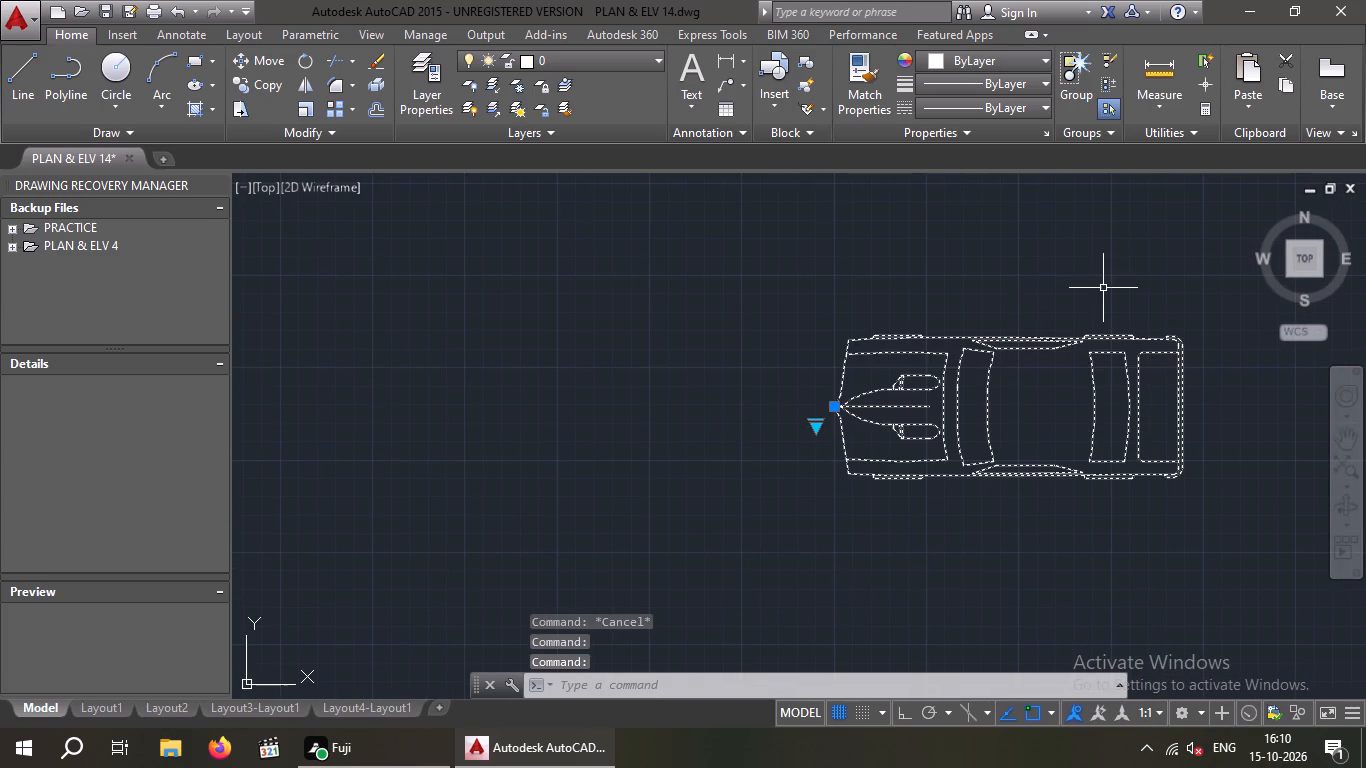
left_click(901, 712)
left_click(305, 67)
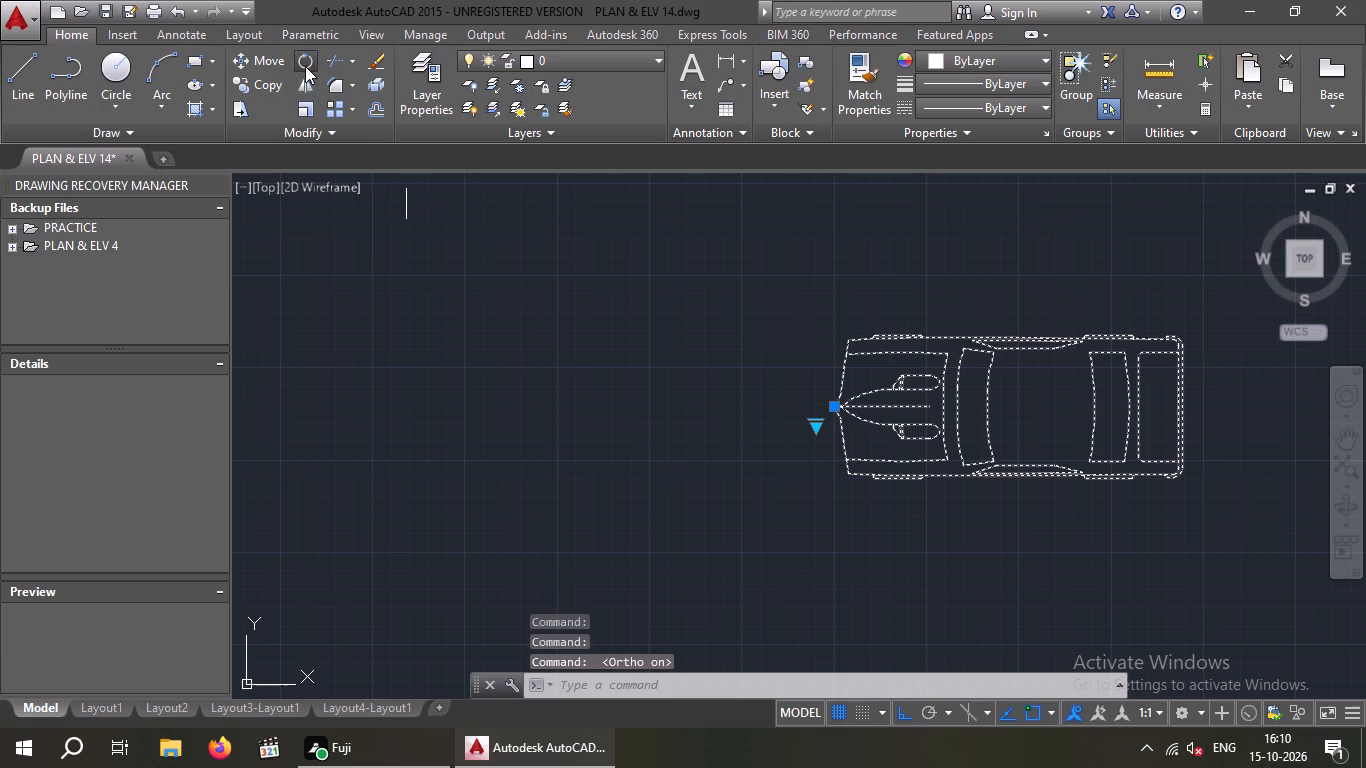
left_click_drag(1187, 334, 1182, 353)
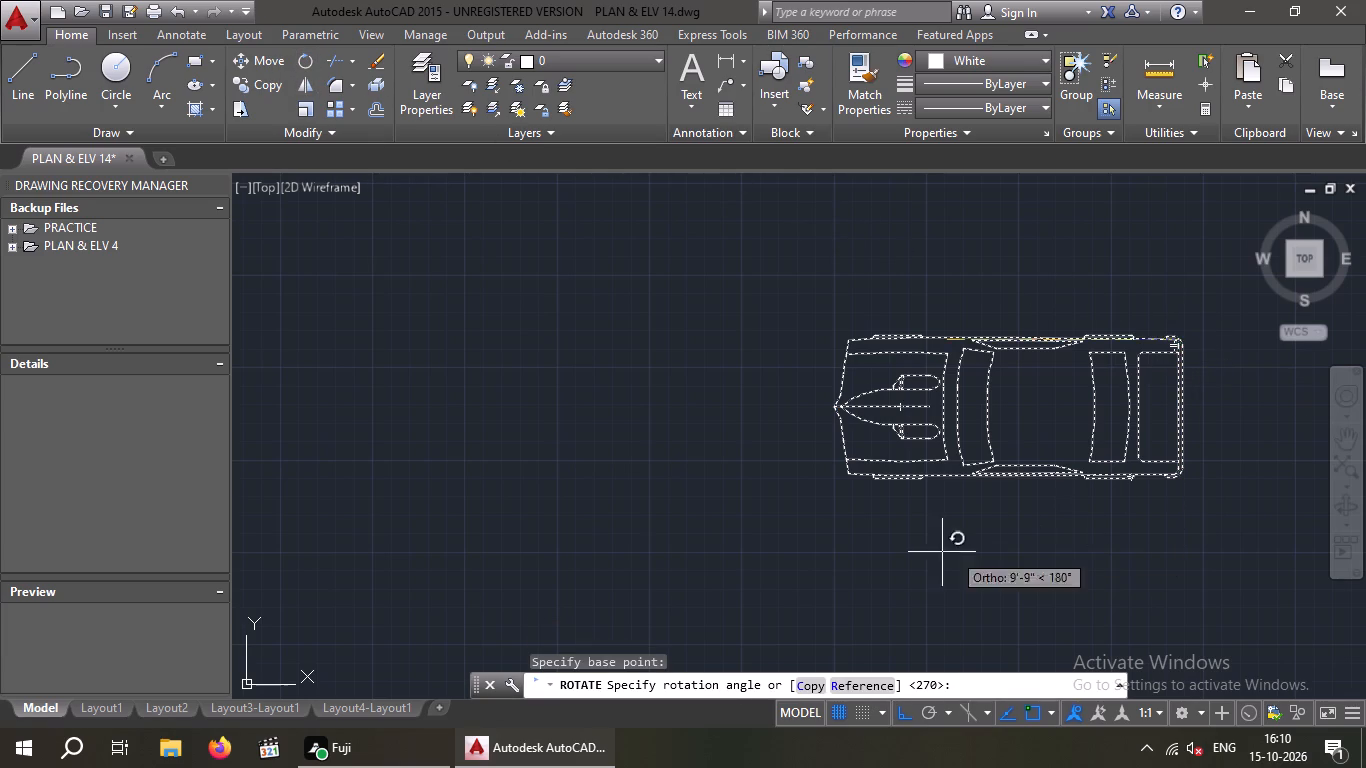
middle_click_drag(728, 535, 610, 447)
scroll(601, 445, "down", 2)
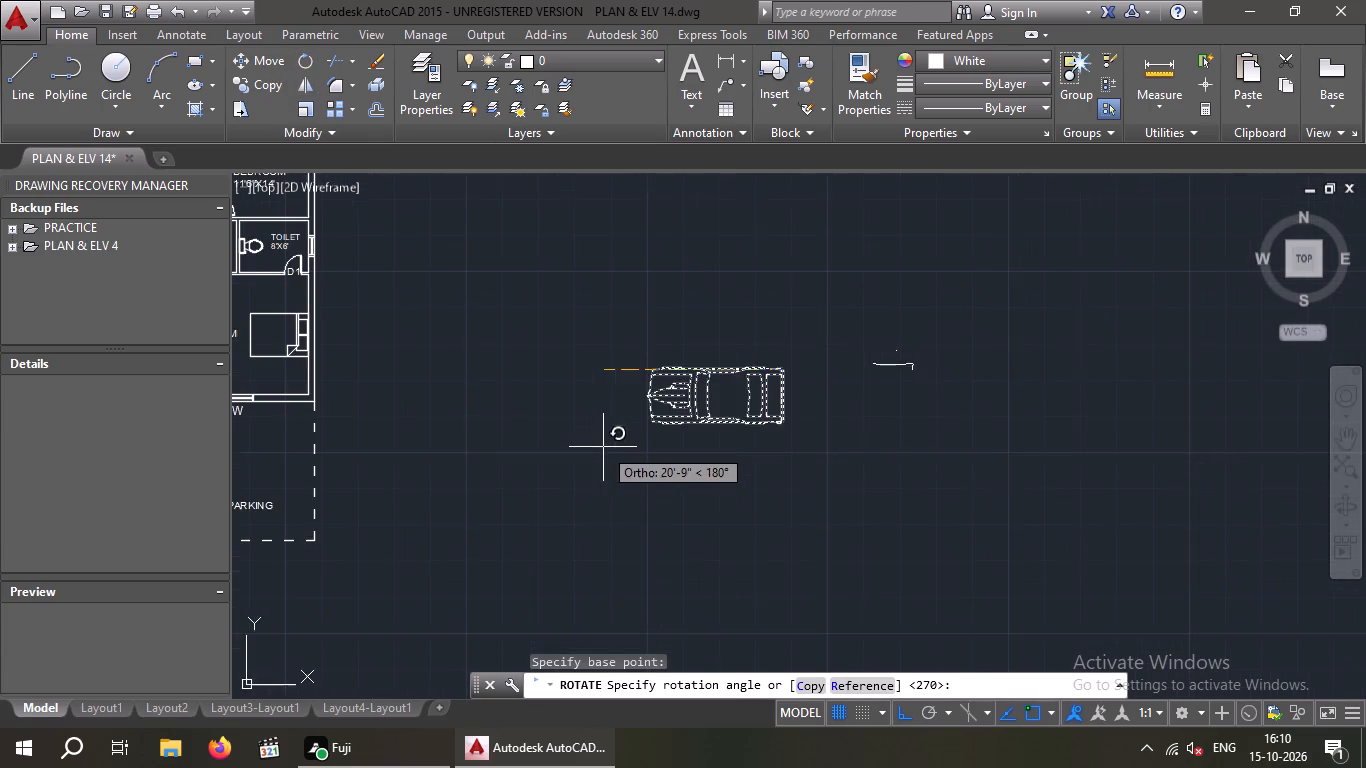
middle_click_drag(604, 449, 599, 481)
left_click(759, 506)
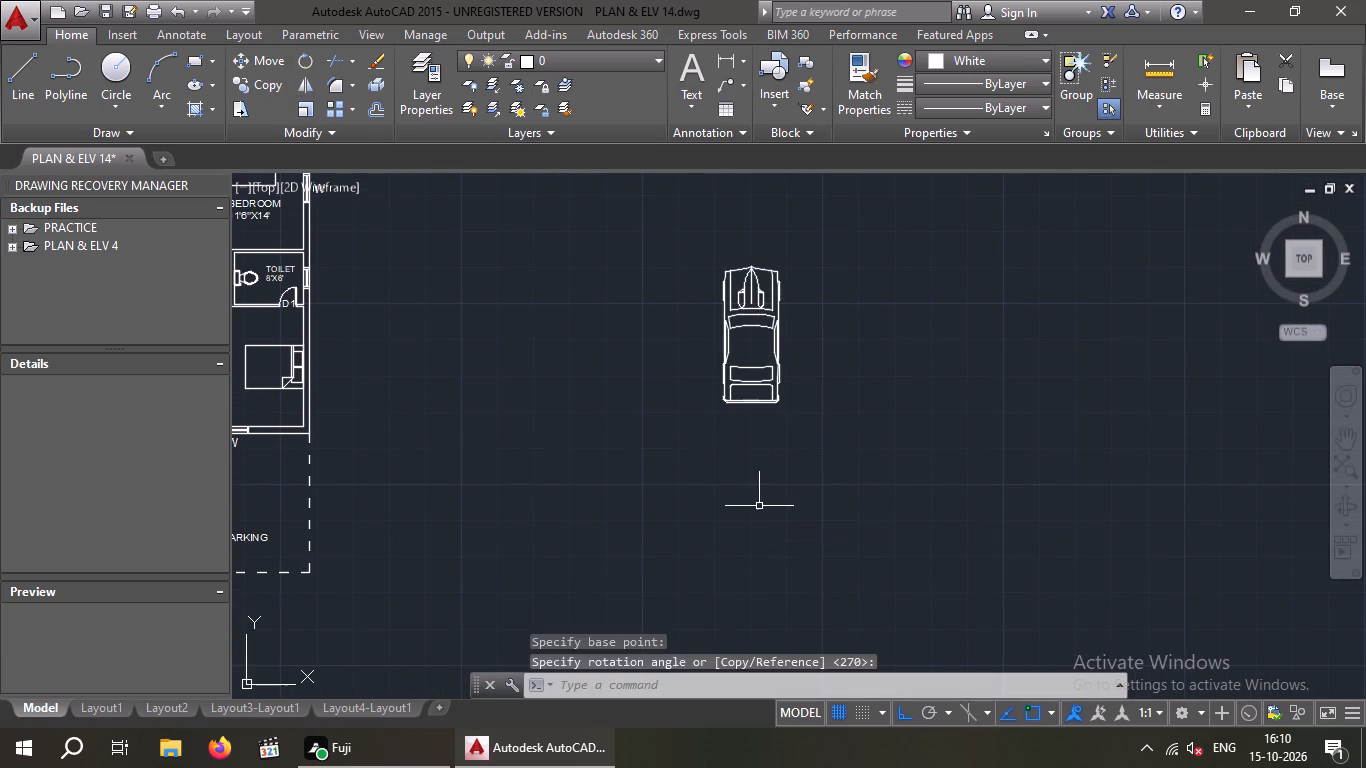
key("Escape")
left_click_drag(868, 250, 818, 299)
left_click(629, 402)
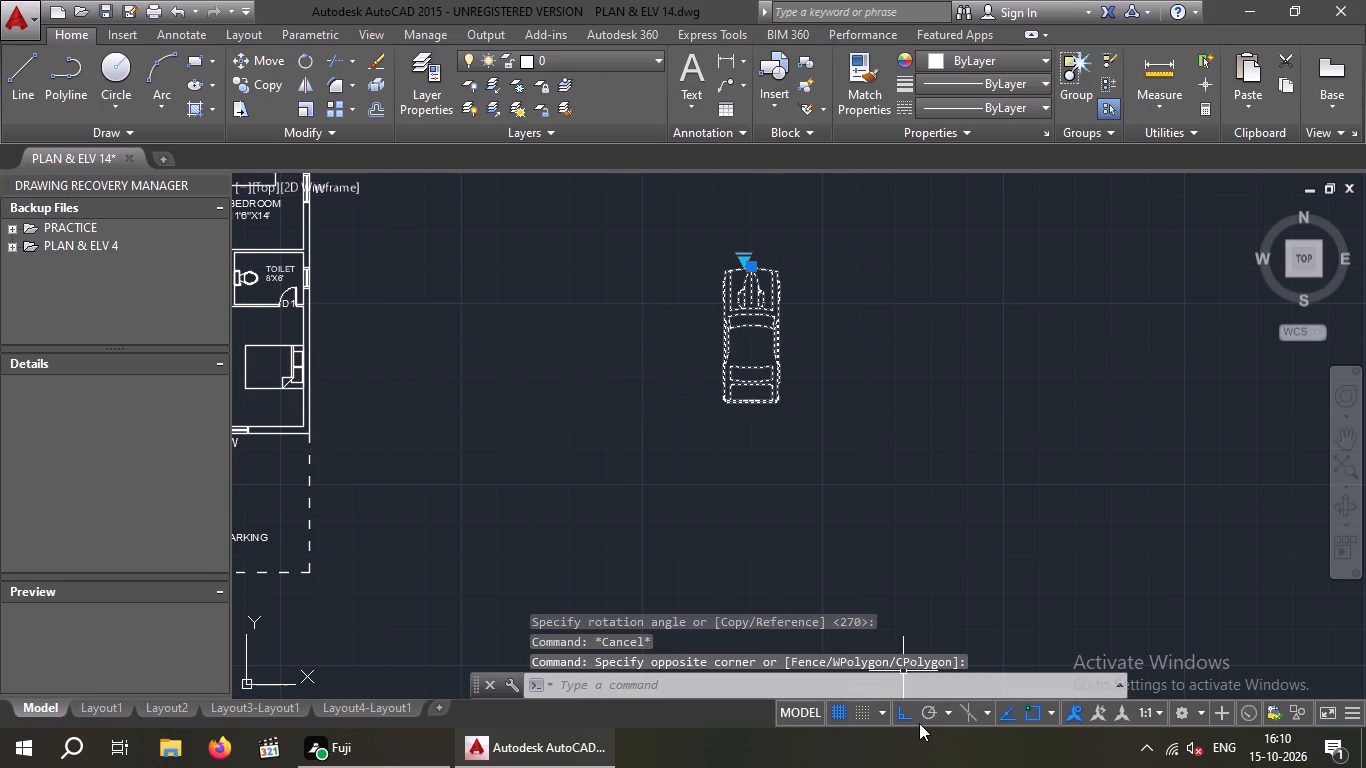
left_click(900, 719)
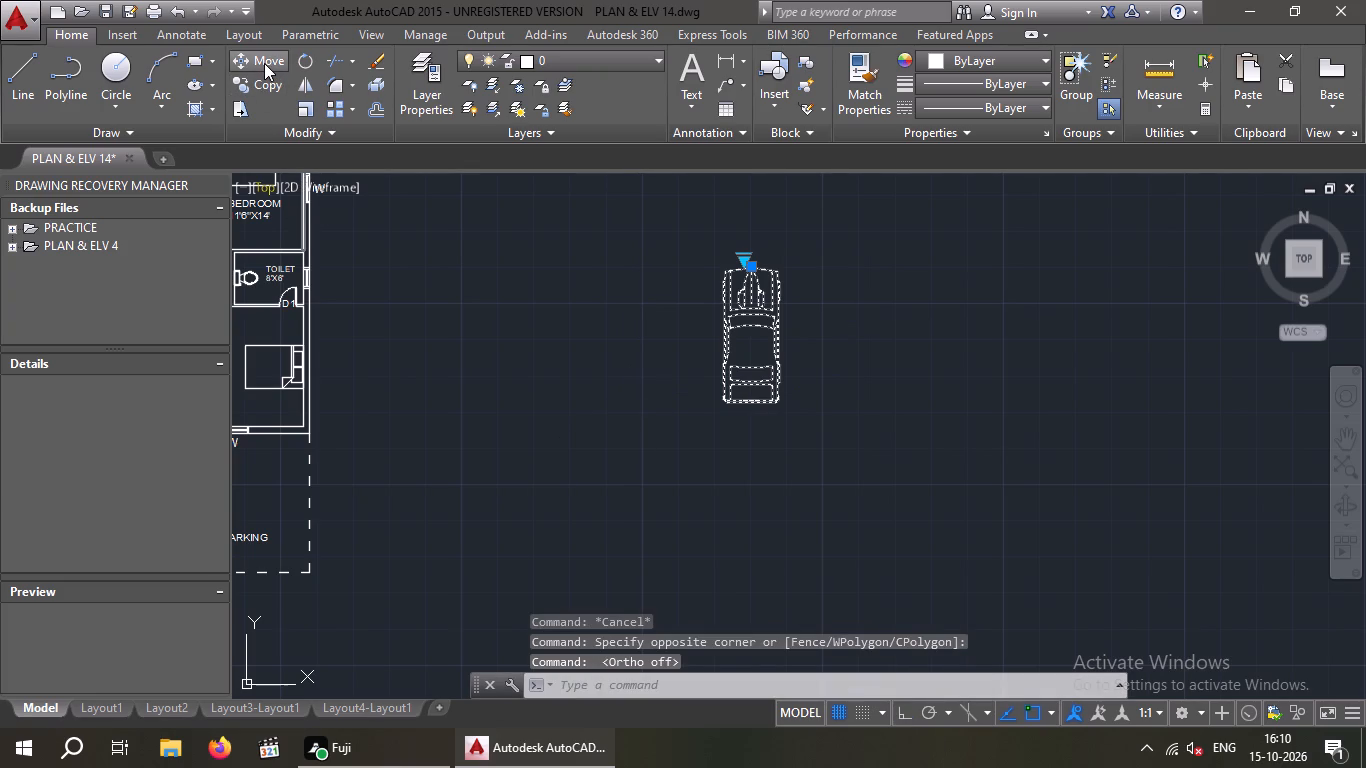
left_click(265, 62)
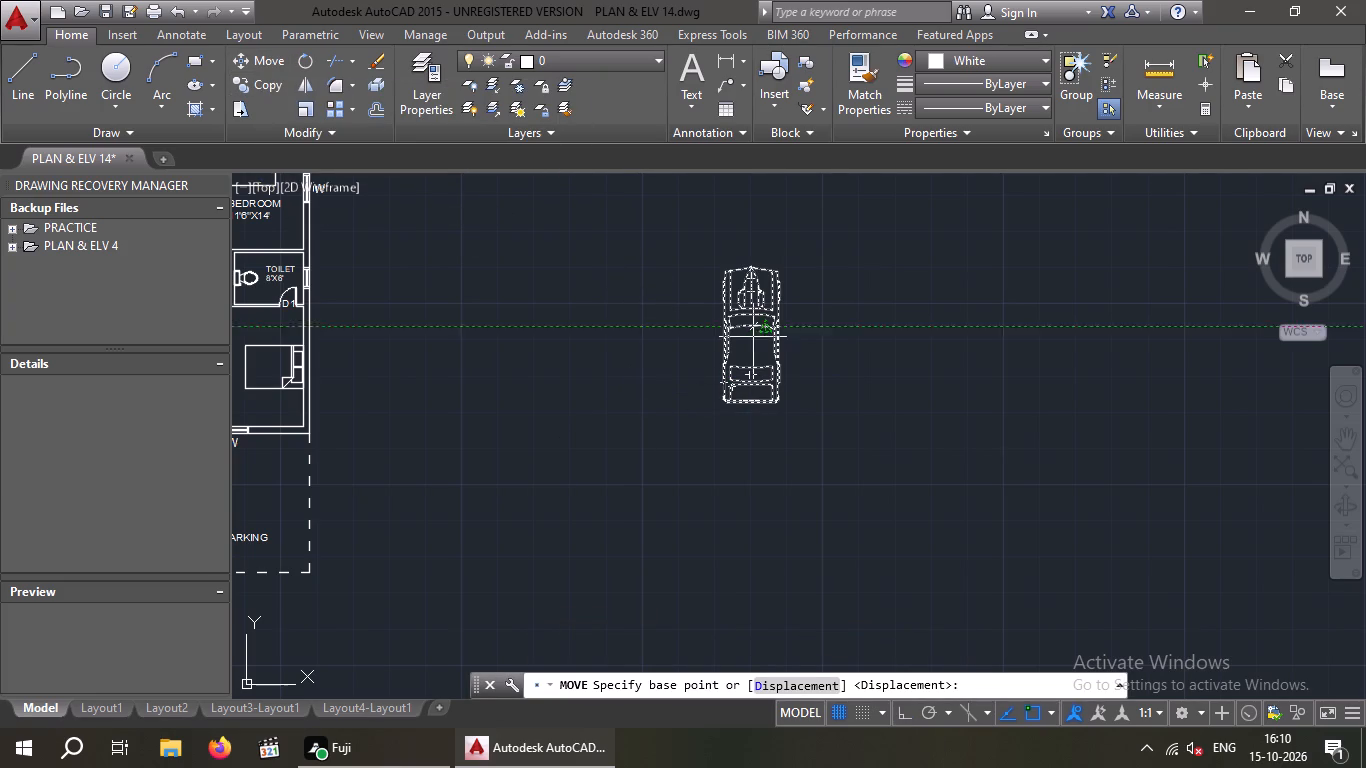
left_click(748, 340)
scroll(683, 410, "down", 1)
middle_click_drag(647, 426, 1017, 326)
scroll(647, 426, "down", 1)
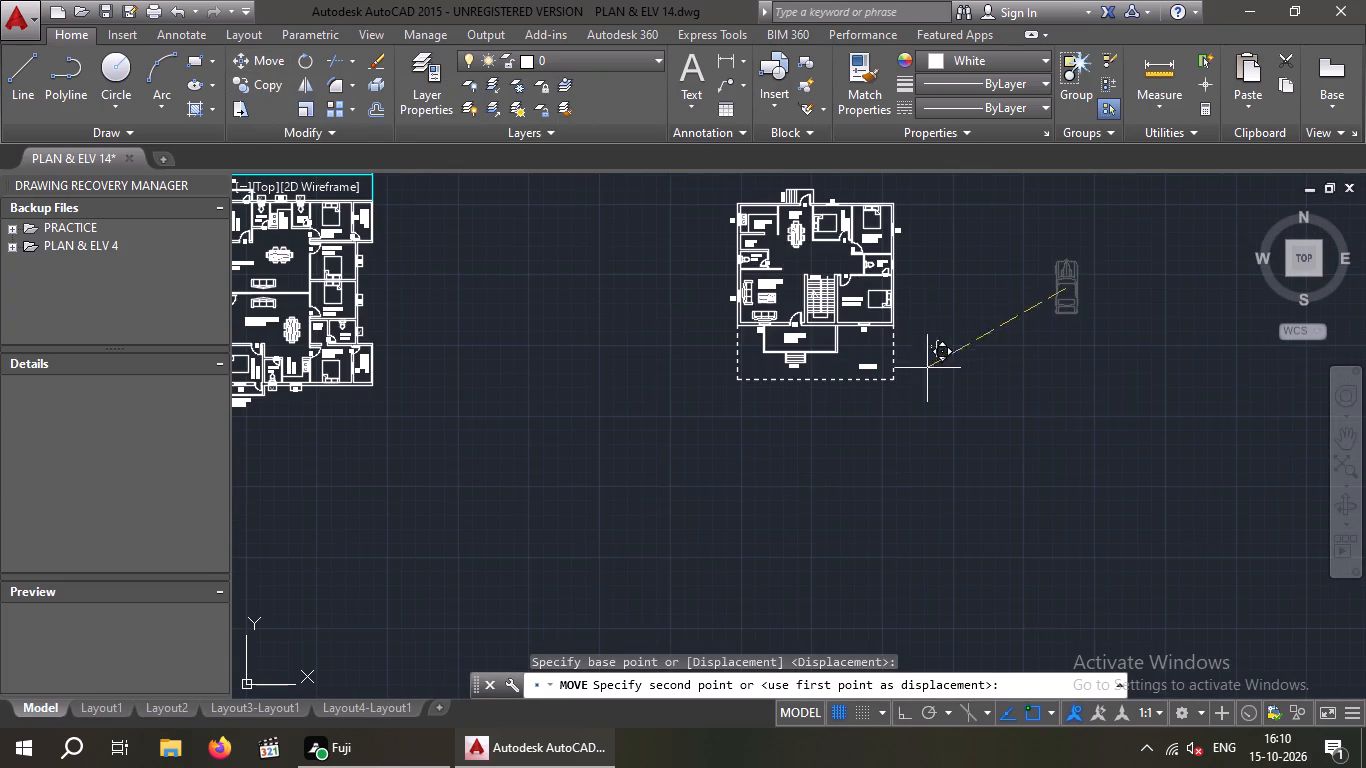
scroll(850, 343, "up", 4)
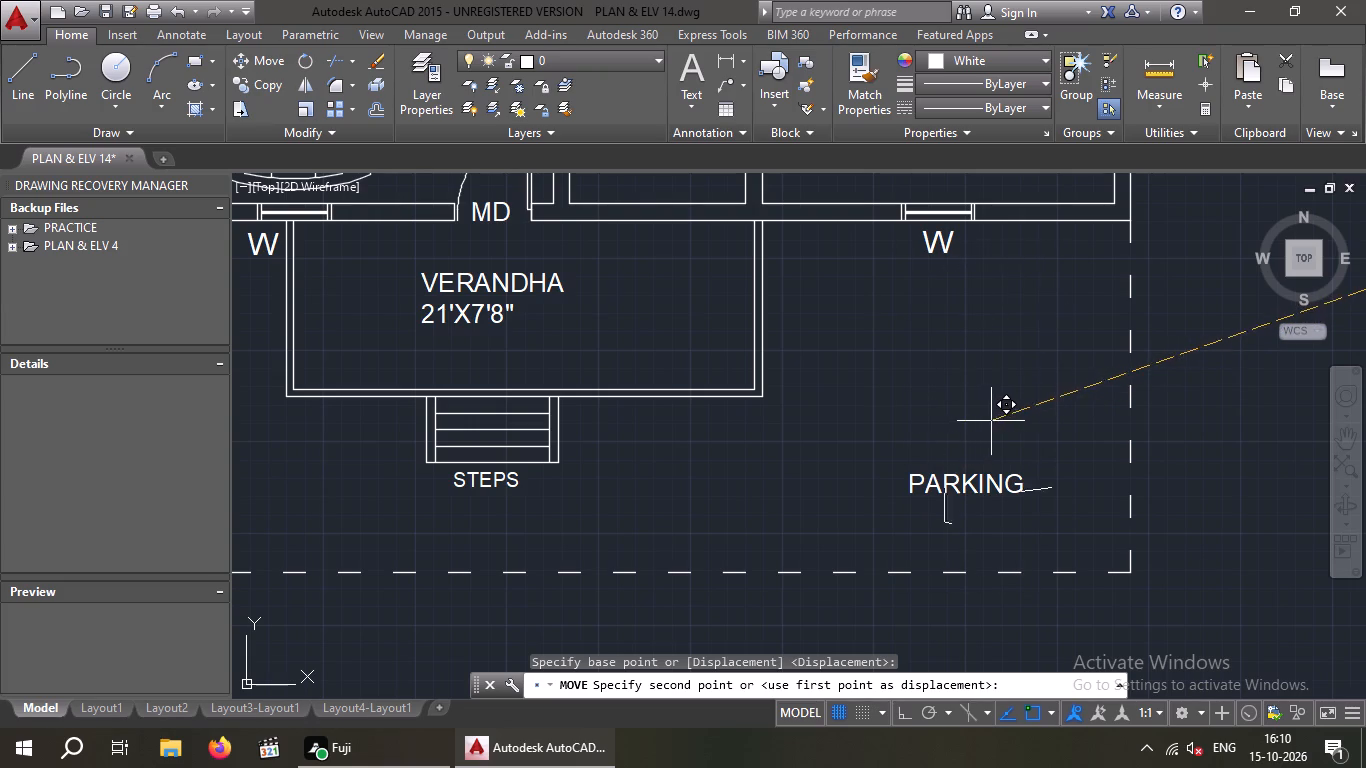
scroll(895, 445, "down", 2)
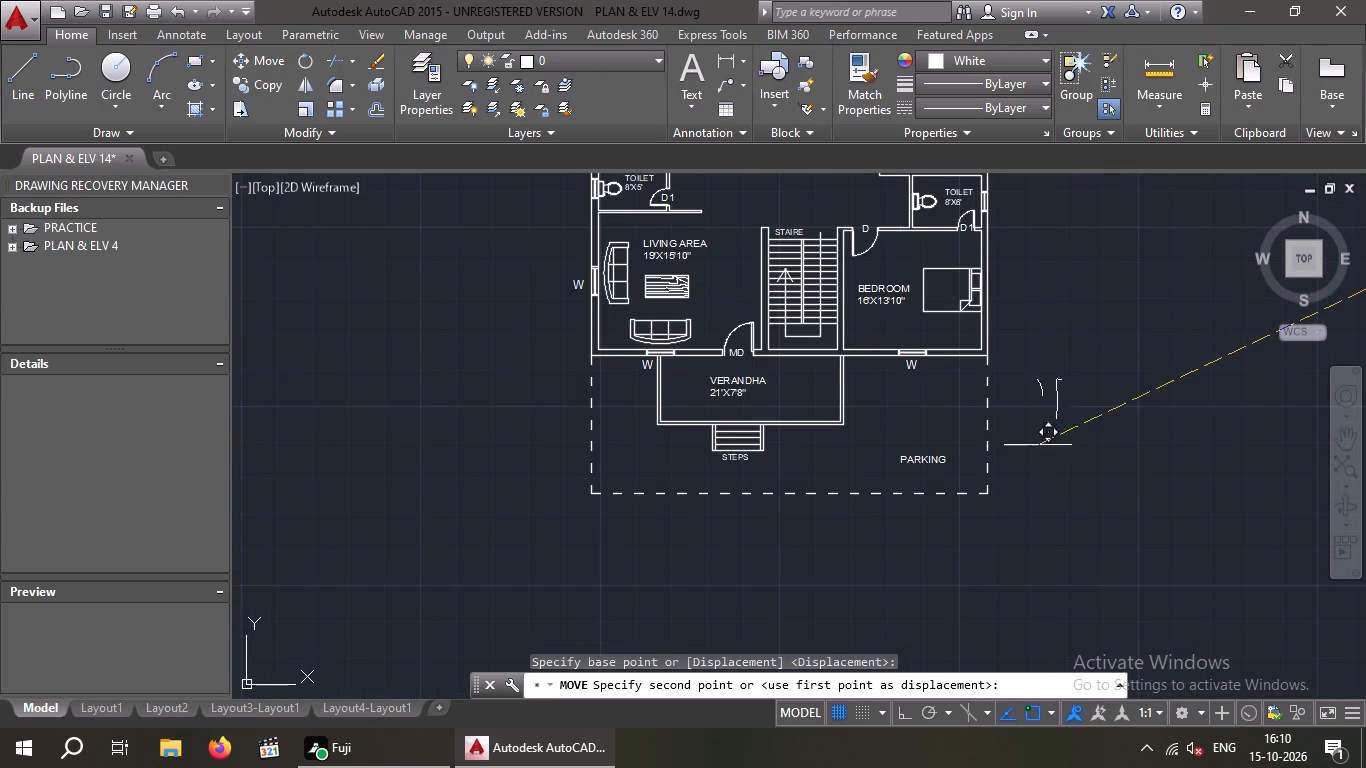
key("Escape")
Shift the sports car a short distance south by its insertion point at the nose.
middle_click_drag(1130, 410, 638, 575)
scroll(637, 575, "down", 1)
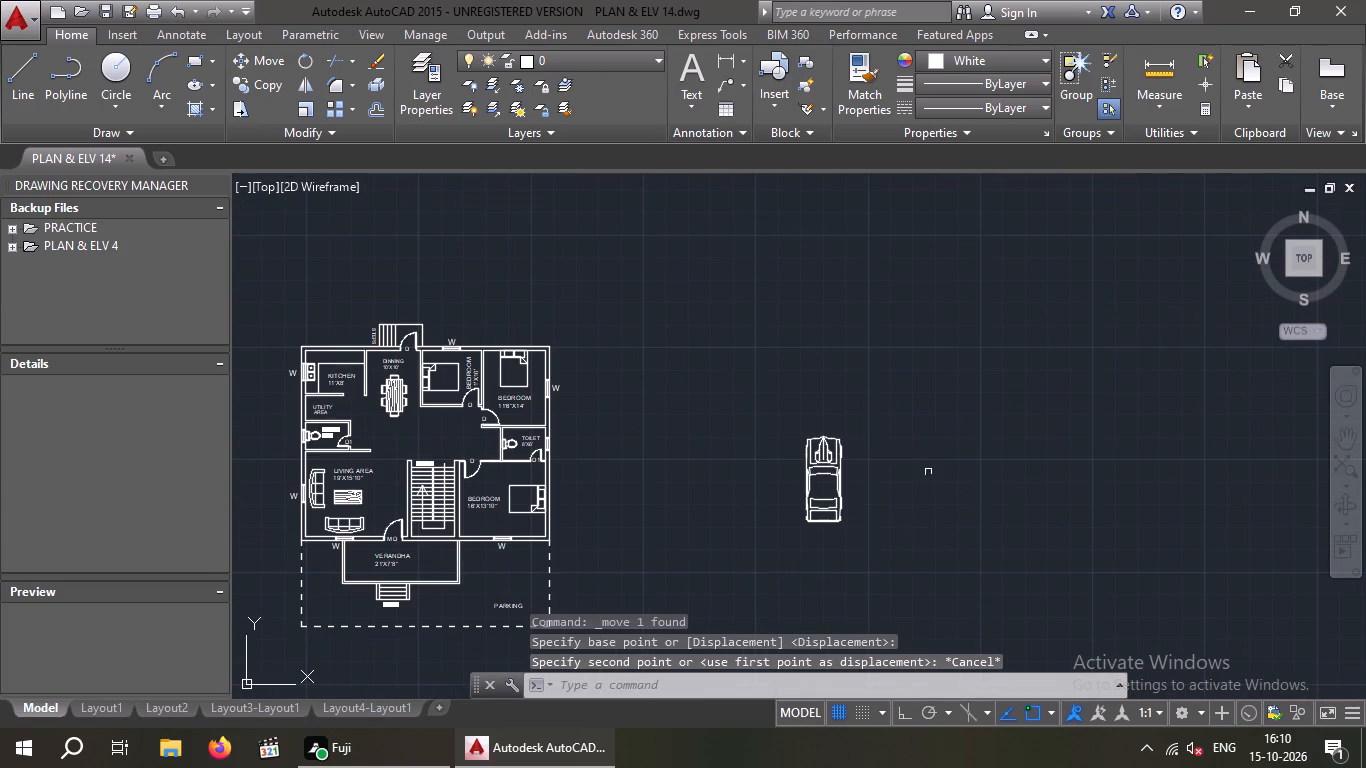
left_click(831, 474)
scroll(828, 453, "up", 4)
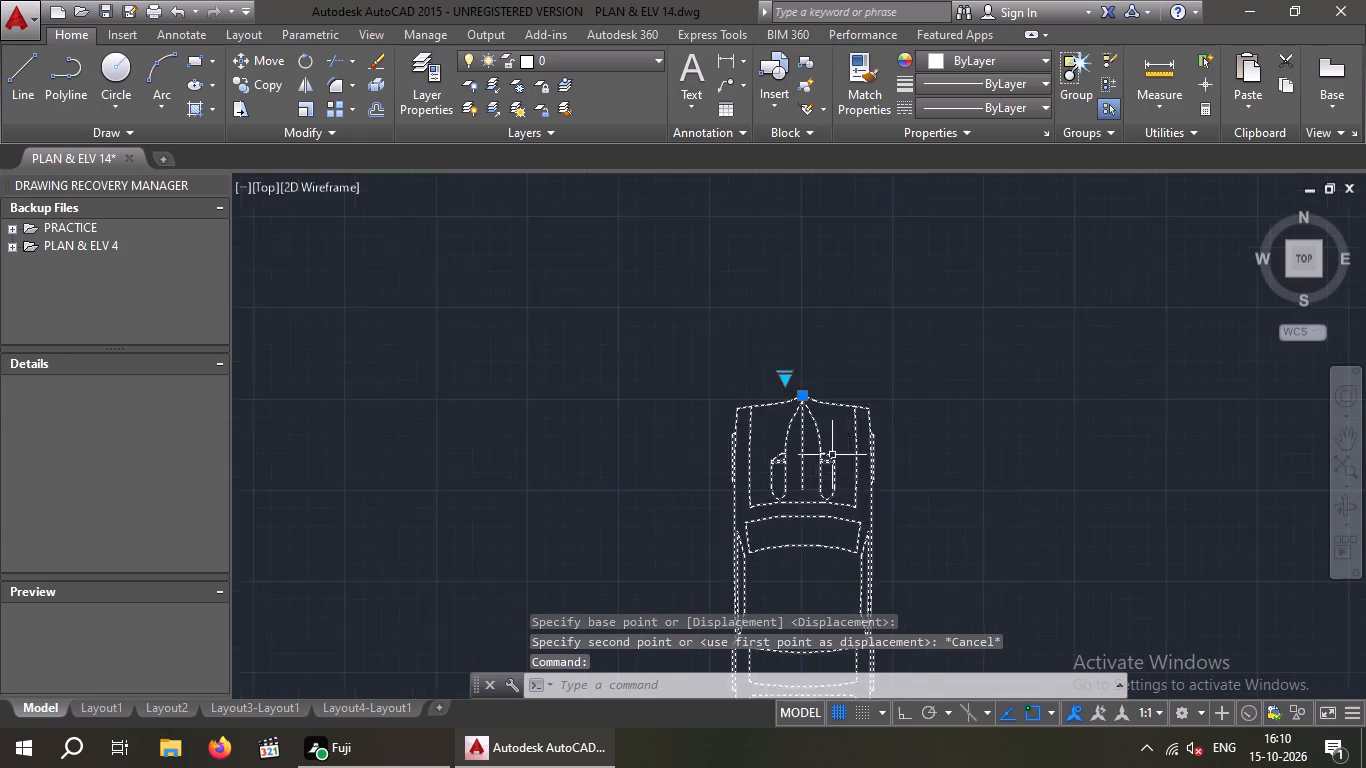
left_click(786, 359)
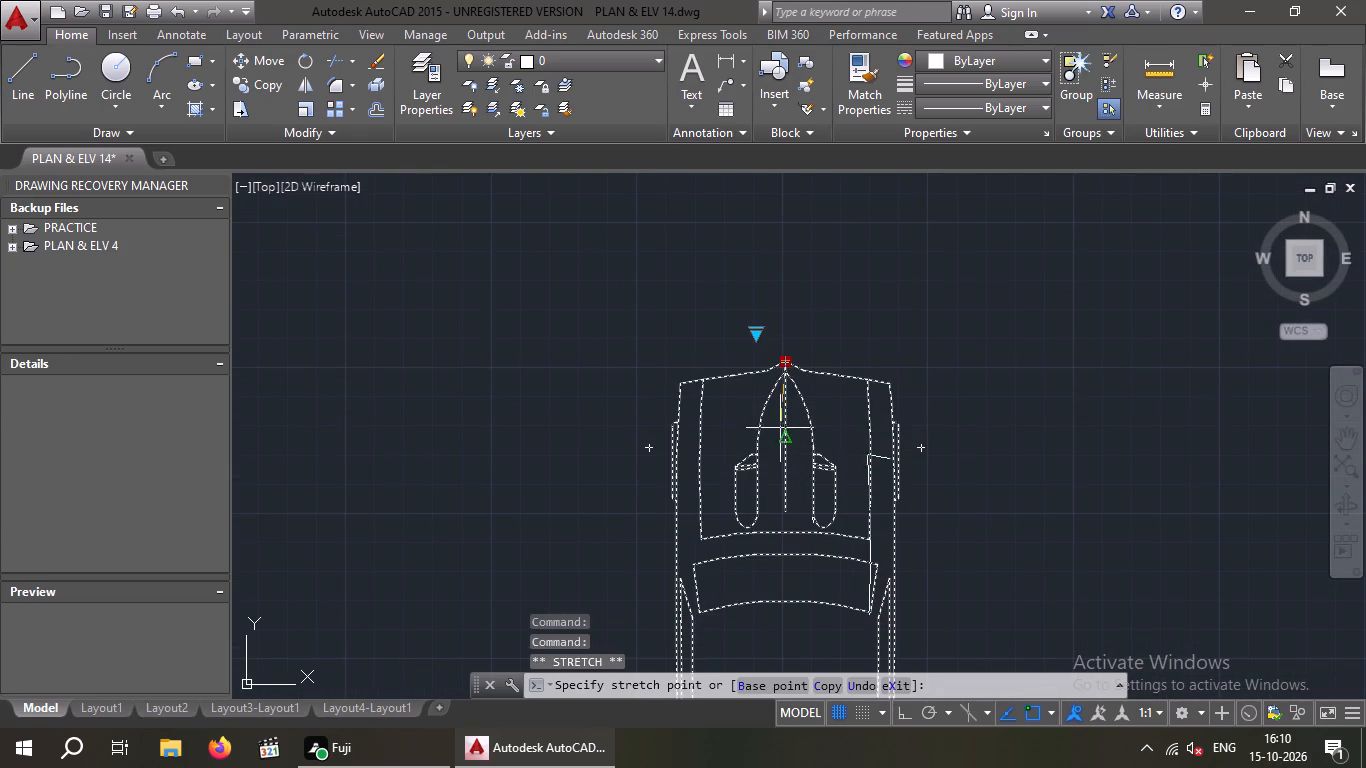
left_click(780, 436)
scroll(780, 436, "down", 2)
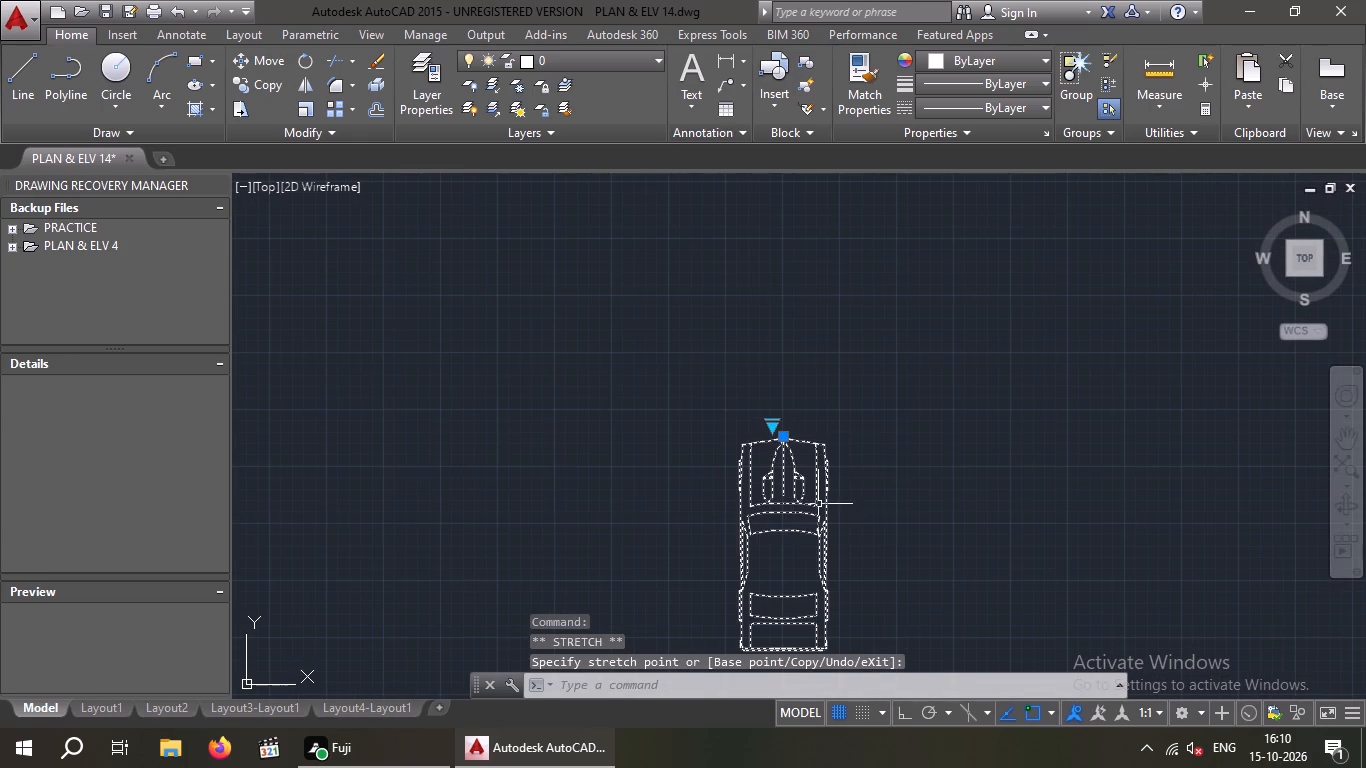
middle_click_drag(810, 499, 763, 395)
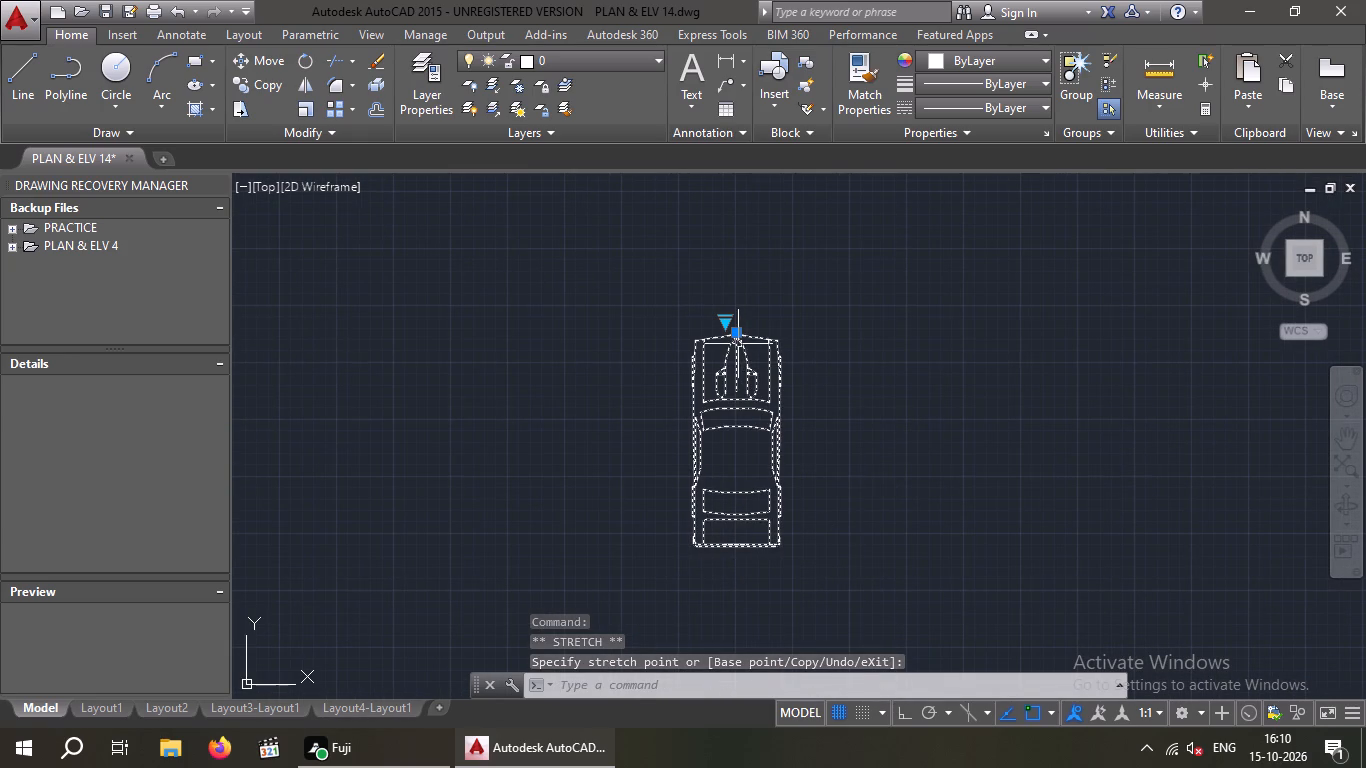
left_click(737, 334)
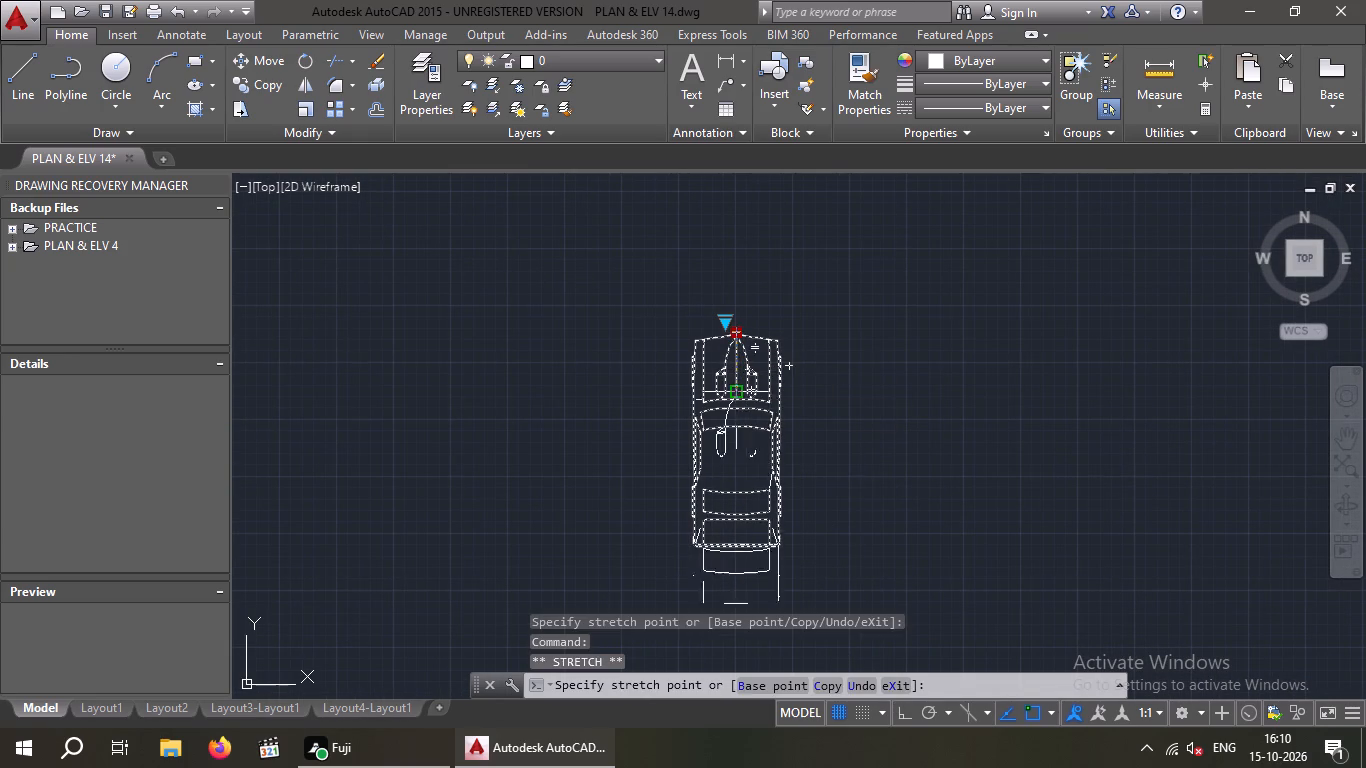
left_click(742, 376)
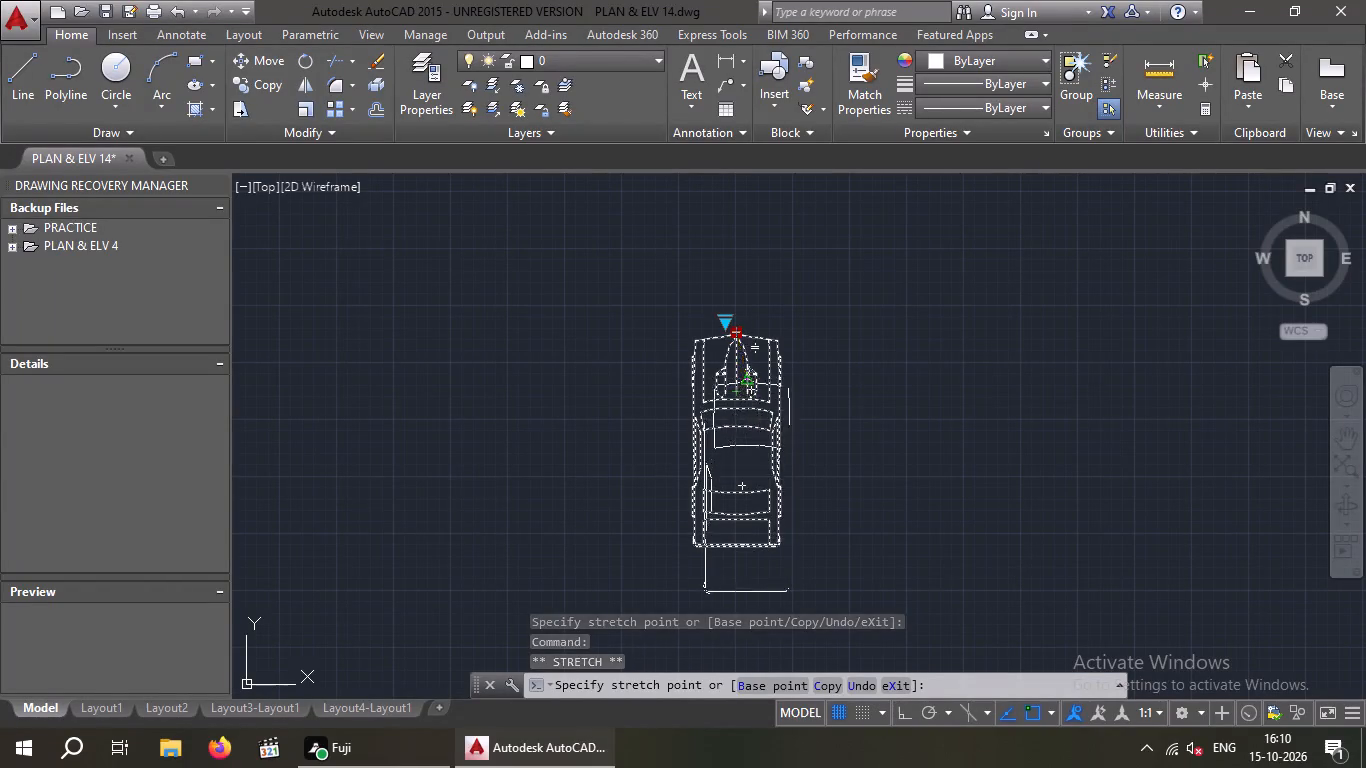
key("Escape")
With Ortho on, rotate the top-view car 90° about its nose so its front faces west.
middle_click(776, 391)
scroll(760, 454, "up", 1)
middle_click_drag(760, 443, 873, 378)
scroll(882, 373, "down", 4)
scroll(696, 442, "up", 2)
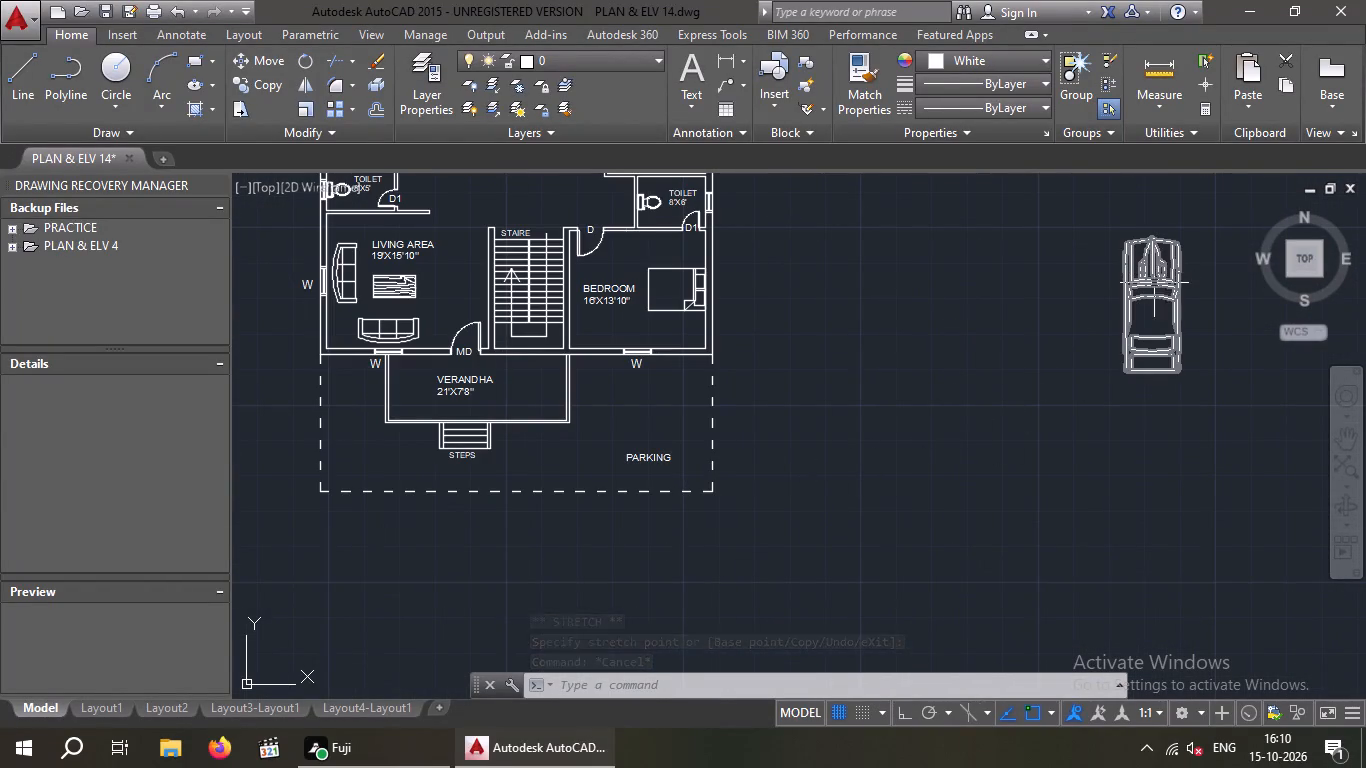
left_click(906, 712)
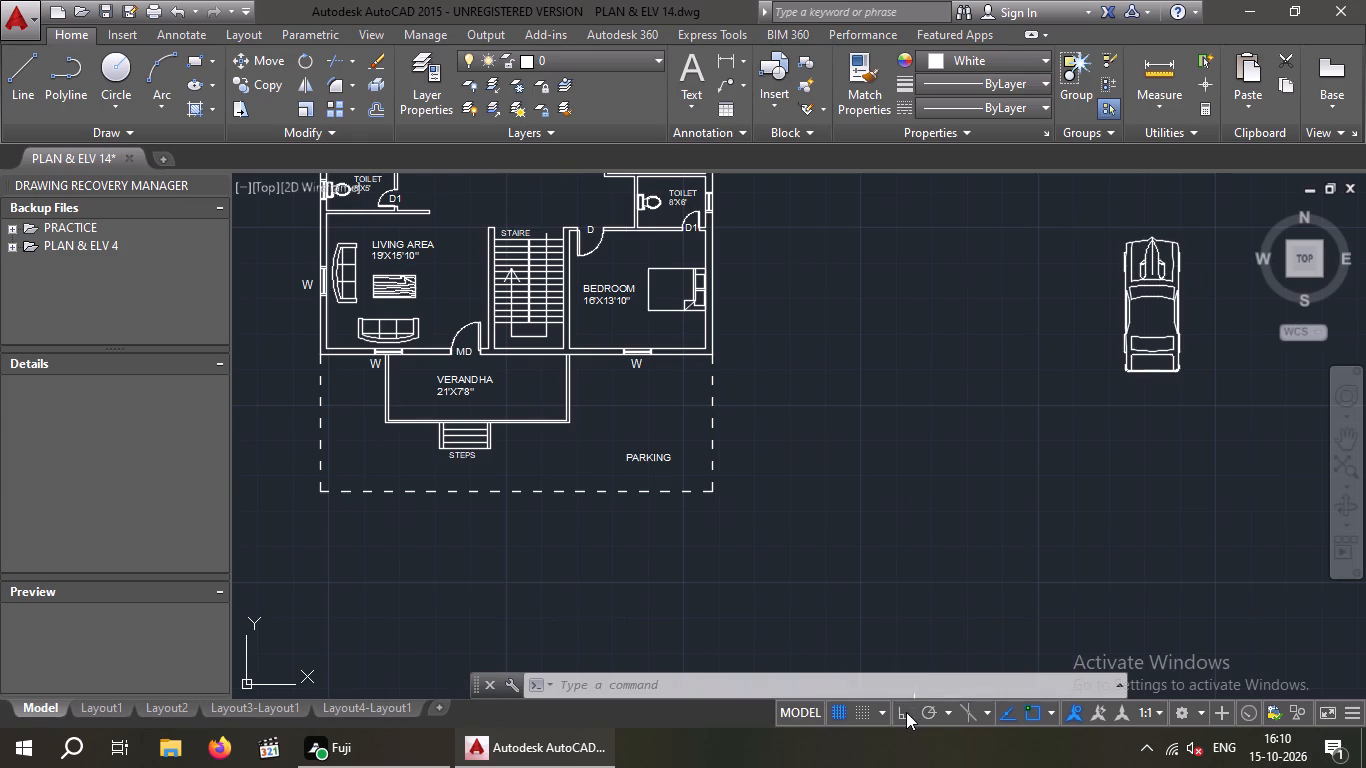
left_click_drag(1189, 222, 1113, 248)
left_click(1024, 389)
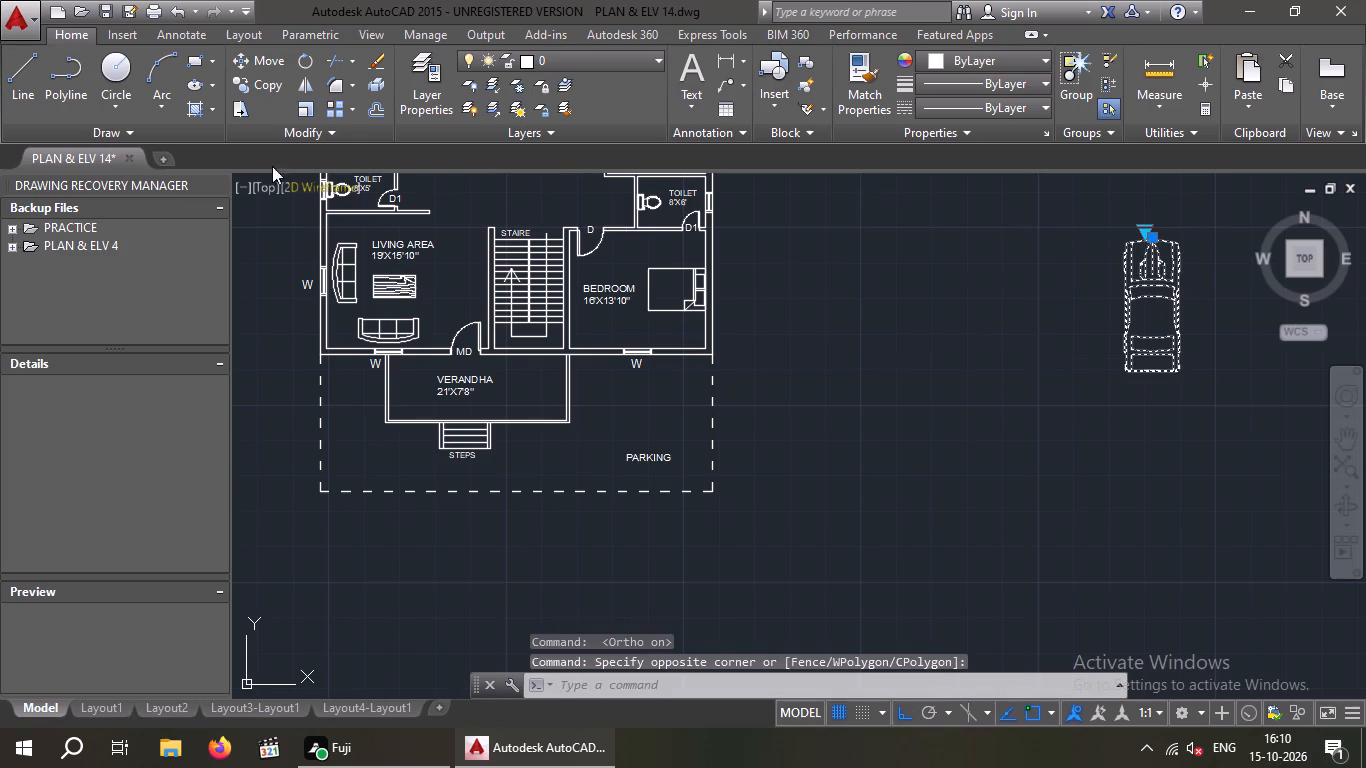
left_click(297, 55)
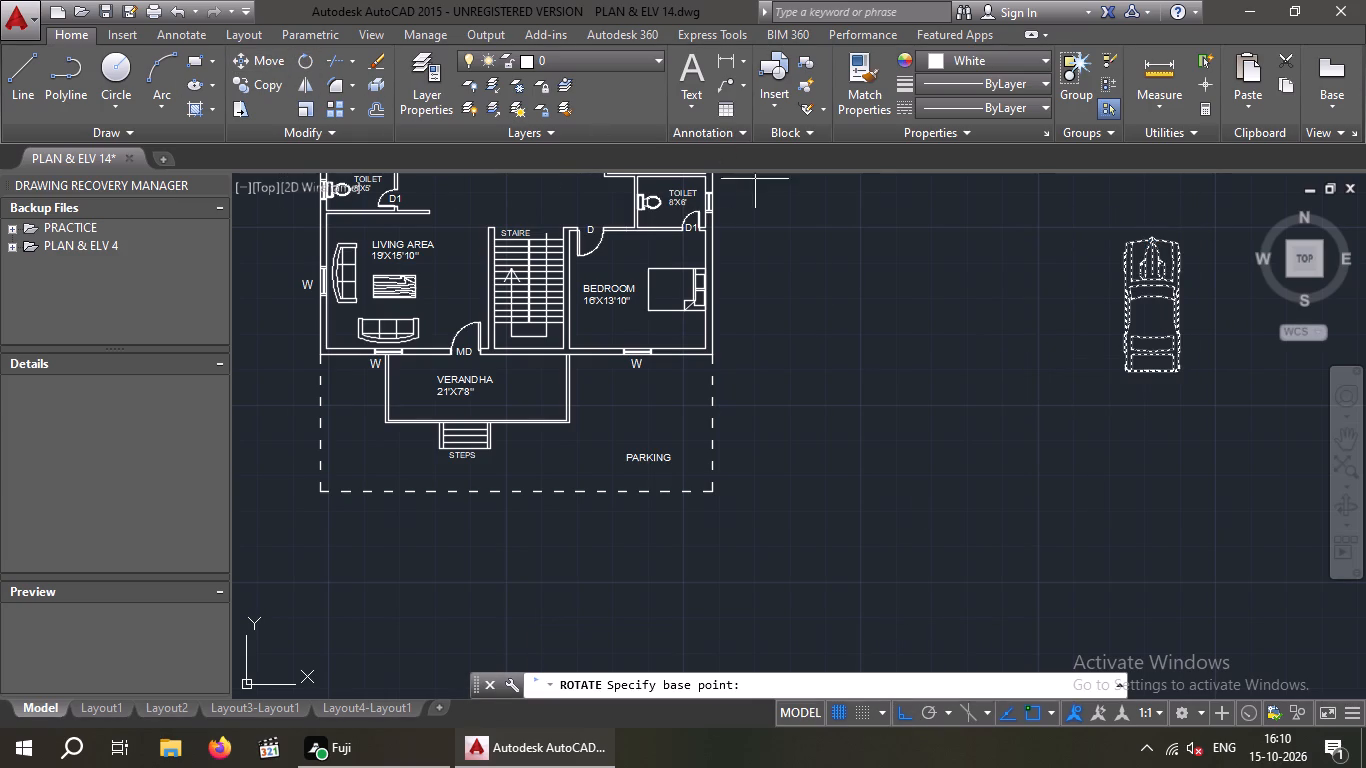
left_click_drag(1154, 234, 1137, 232)
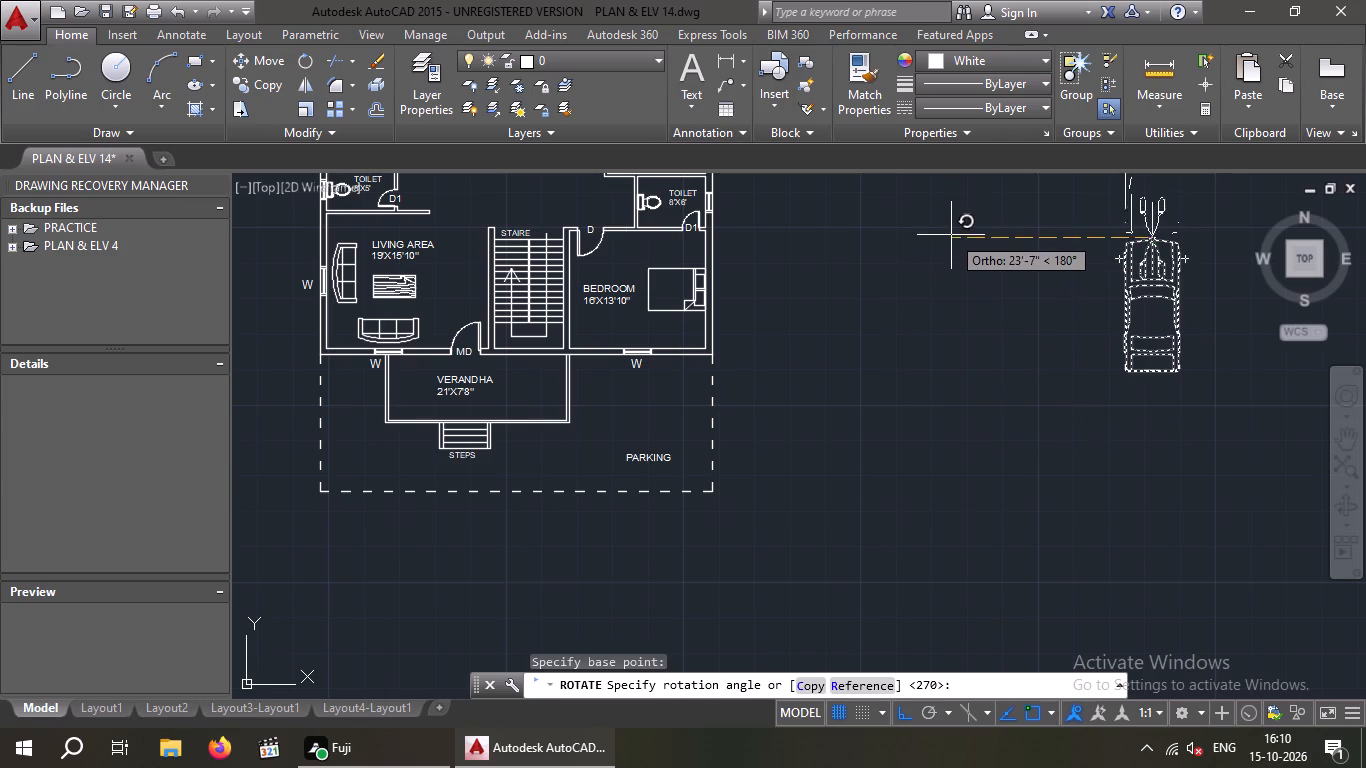
middle_click_drag(947, 249, 732, 492)
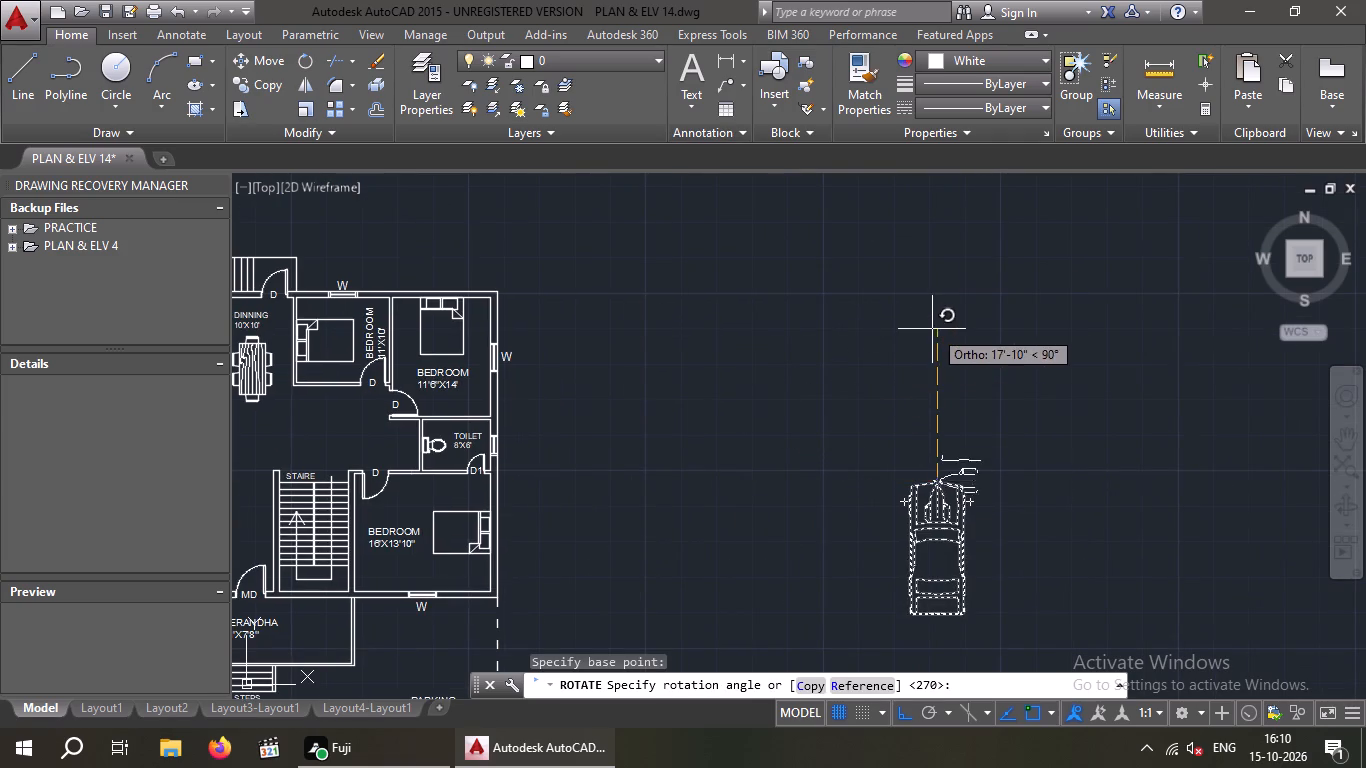
left_click(932, 328)
key("Escape")
With Ortho off, move the car into the parking area, between the verandha's east side and the dashed boundary's southeast corner.
left_click_drag(1075, 410, 1091, 498)
left_click(863, 556)
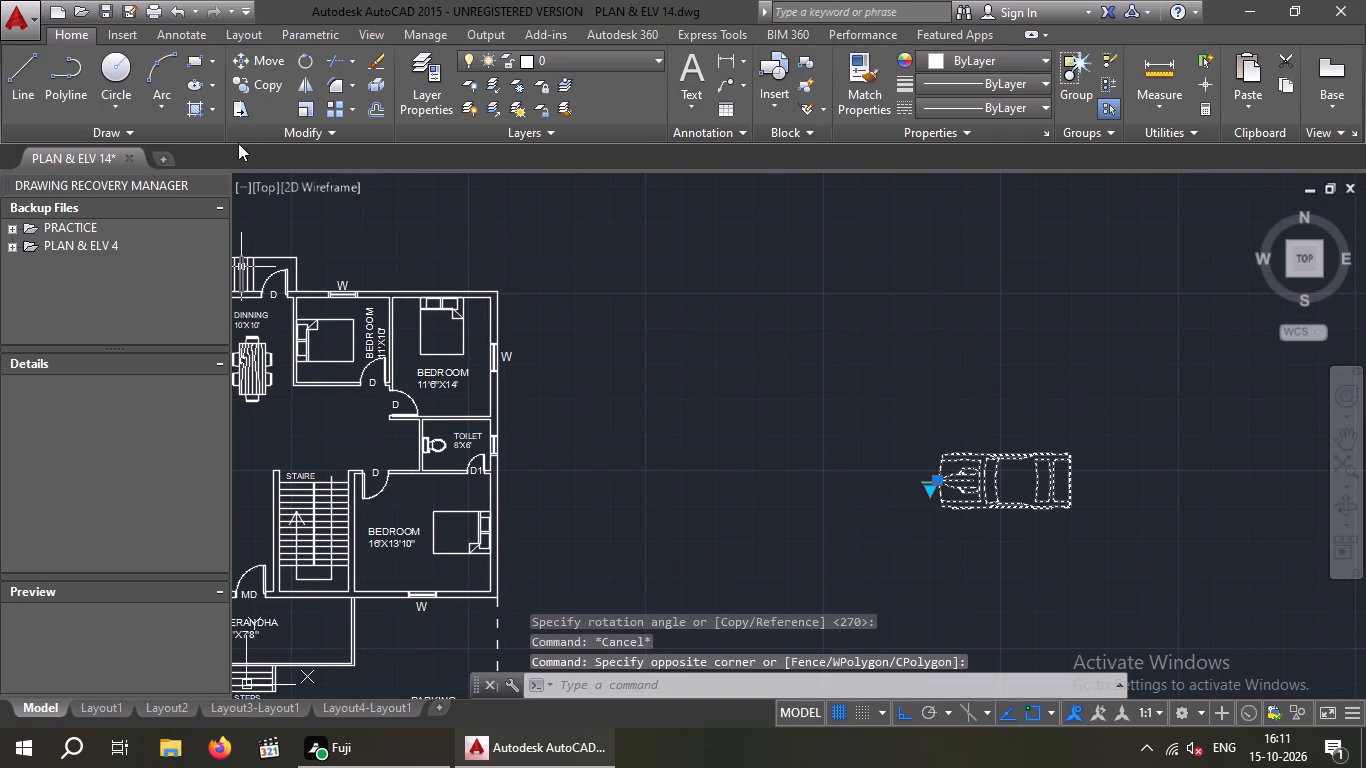
left_click(264, 57)
left_click(906, 710)
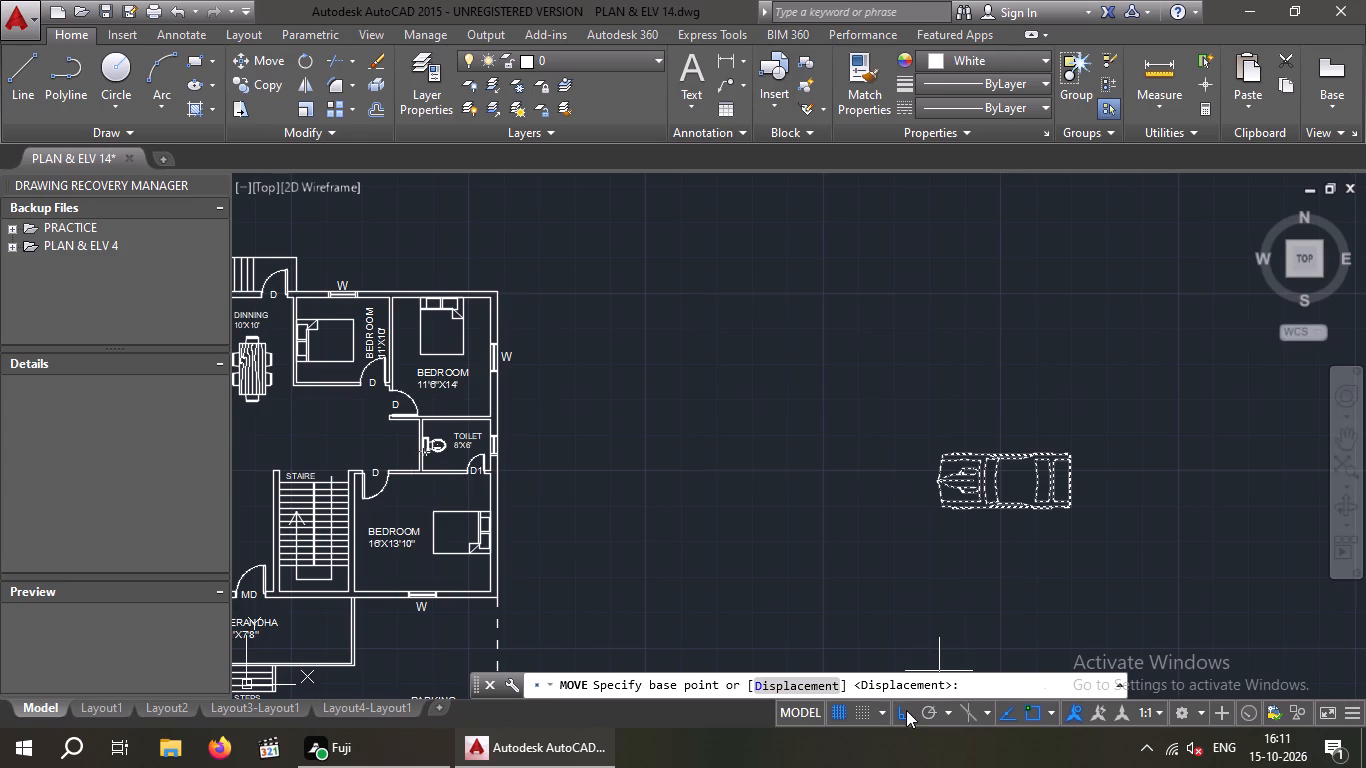
left_click_drag(1012, 476, 1010, 485)
scroll(826, 564, "down", 1)
middle_click_drag(826, 564, 919, 424)
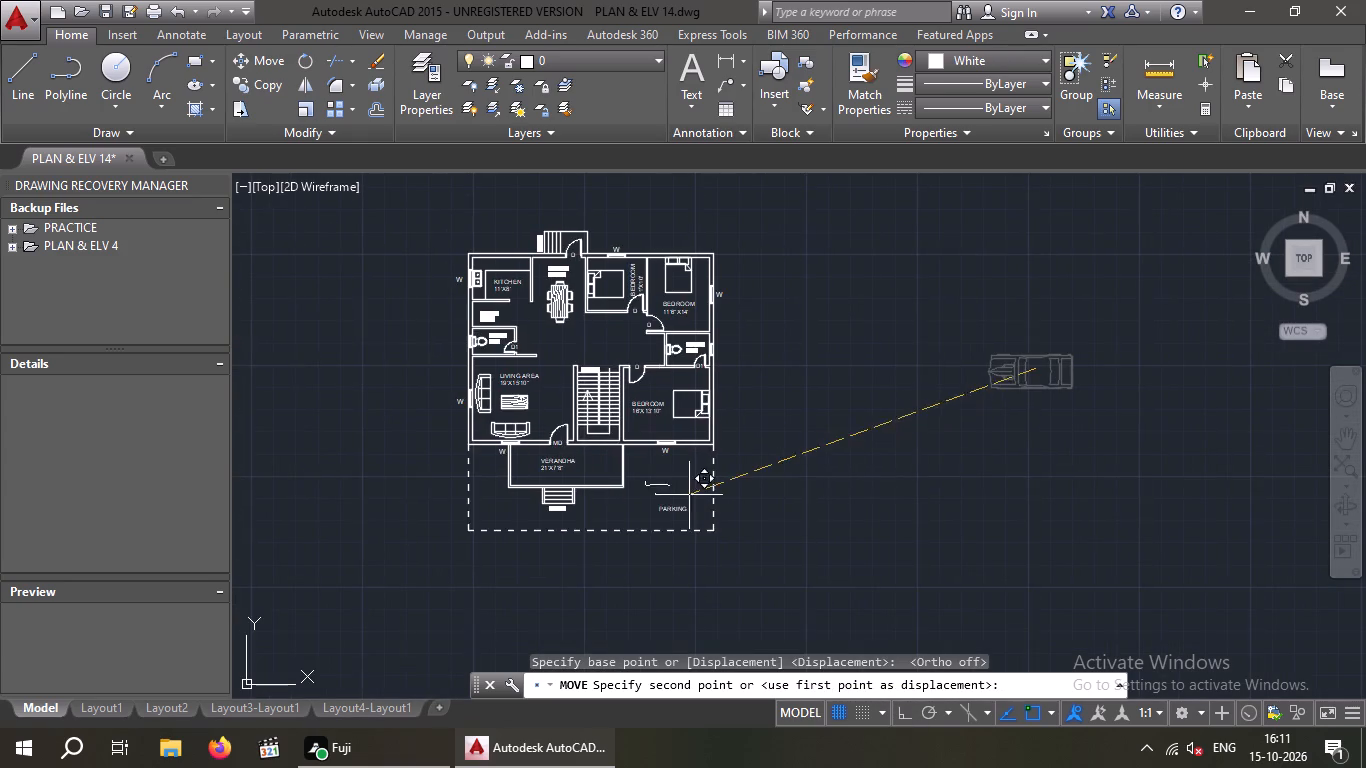
scroll(647, 500, "up", 4)
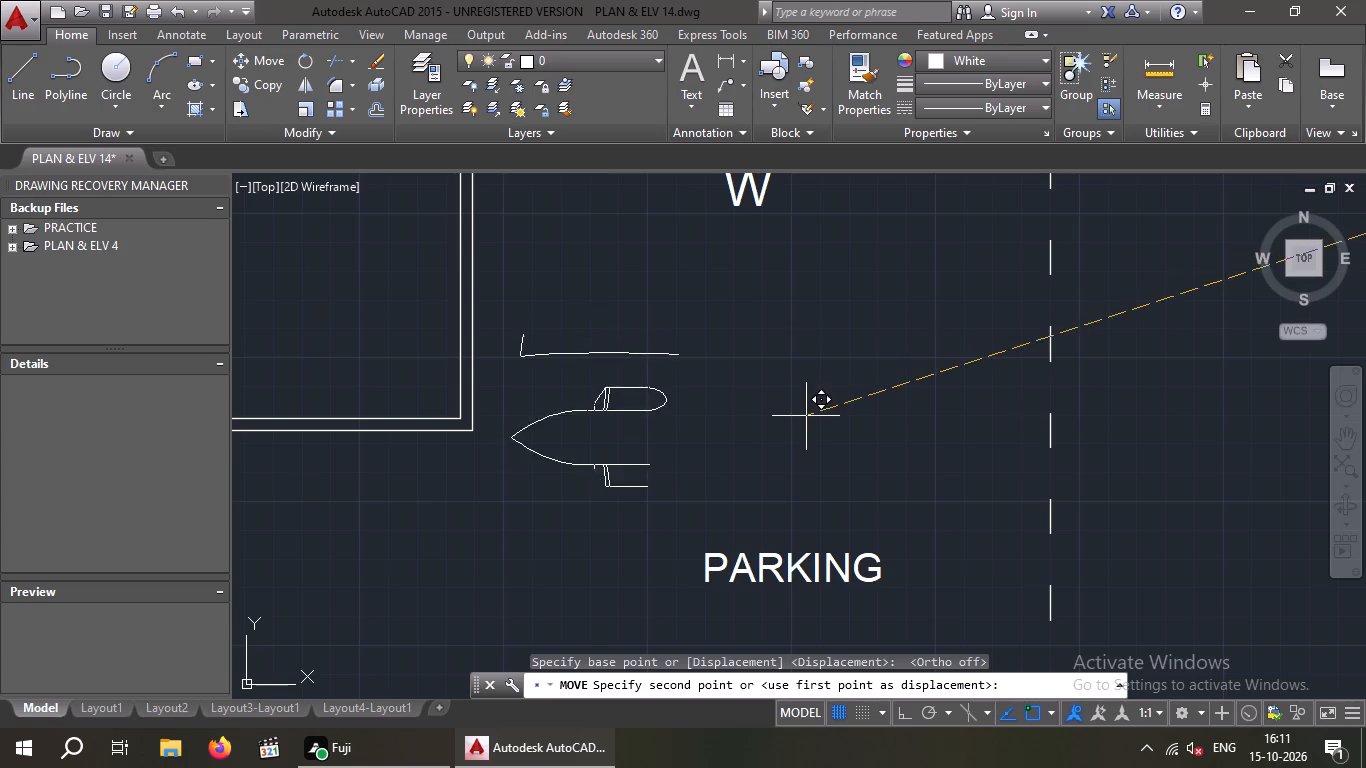
middle_click_drag(805, 414, 793, 259)
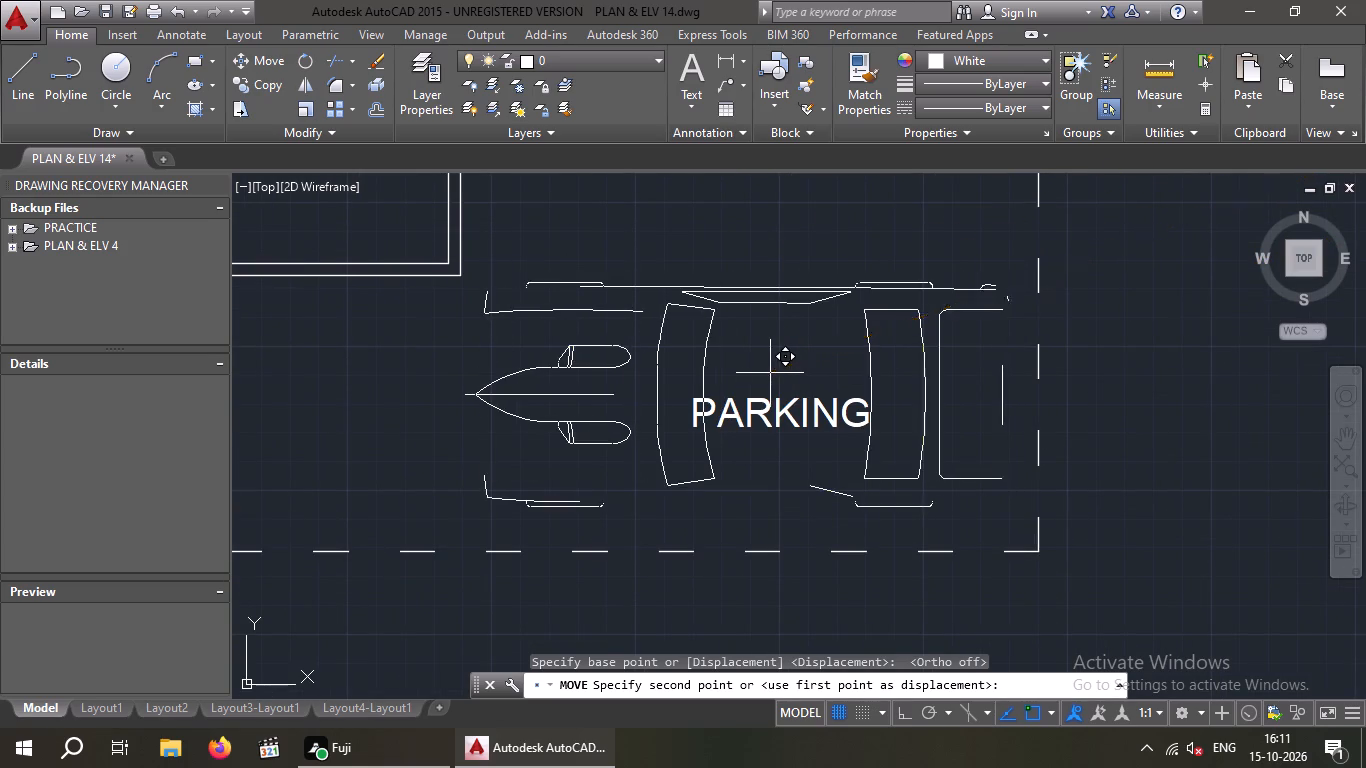
left_click(769, 372)
key("Escape")
Move the PARKING label off the car to the clear space north of it, just below the bedroom window's W tag.
left_click(808, 419)
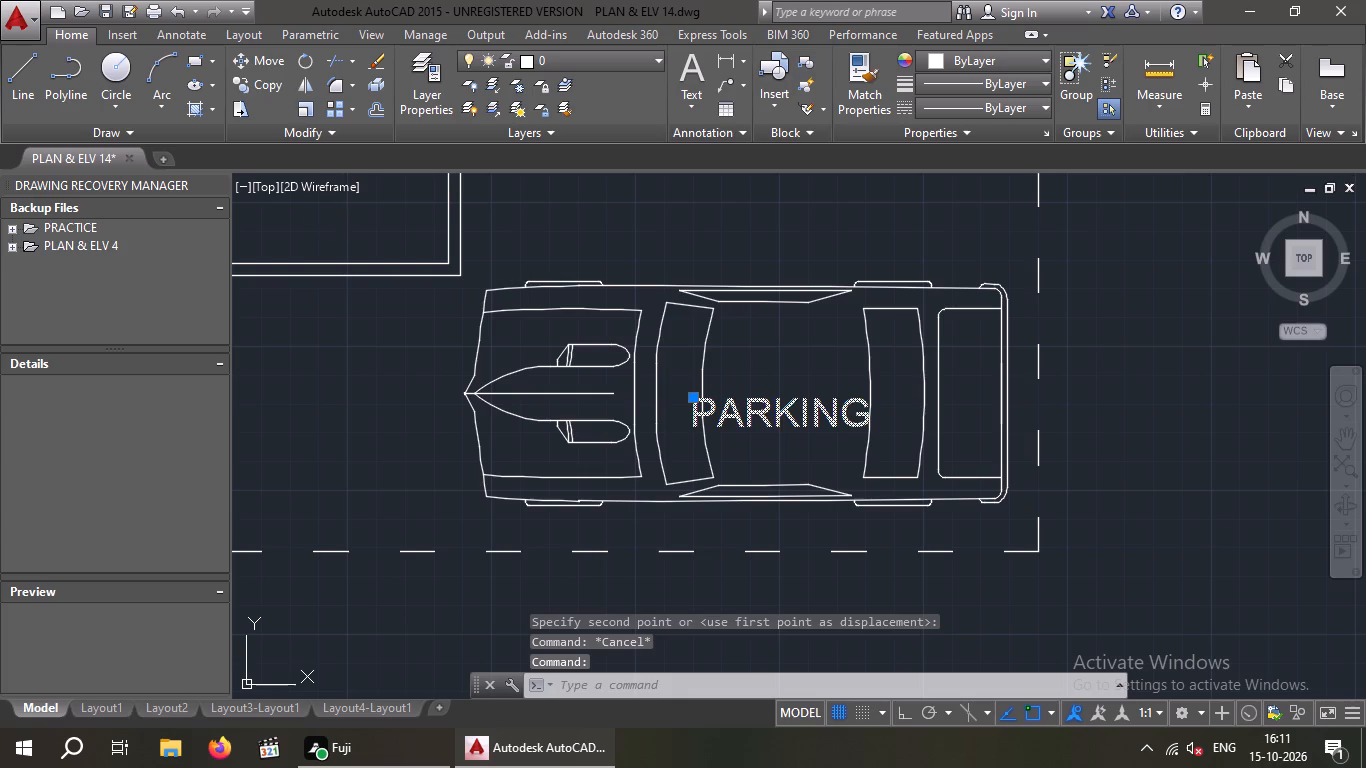
left_click(271, 61)
left_click(774, 414)
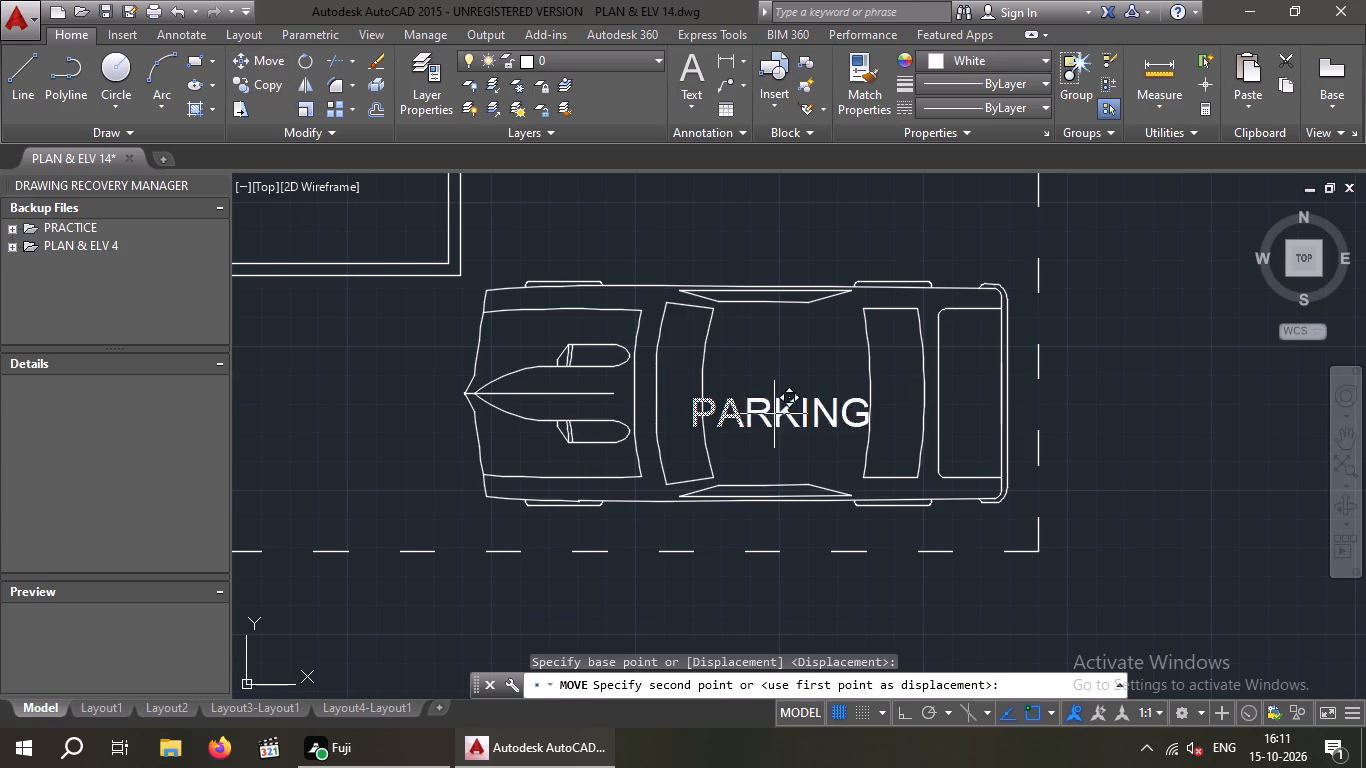
scroll(708, 213, "down", 1)
middle_click_drag(708, 213, 679, 382)
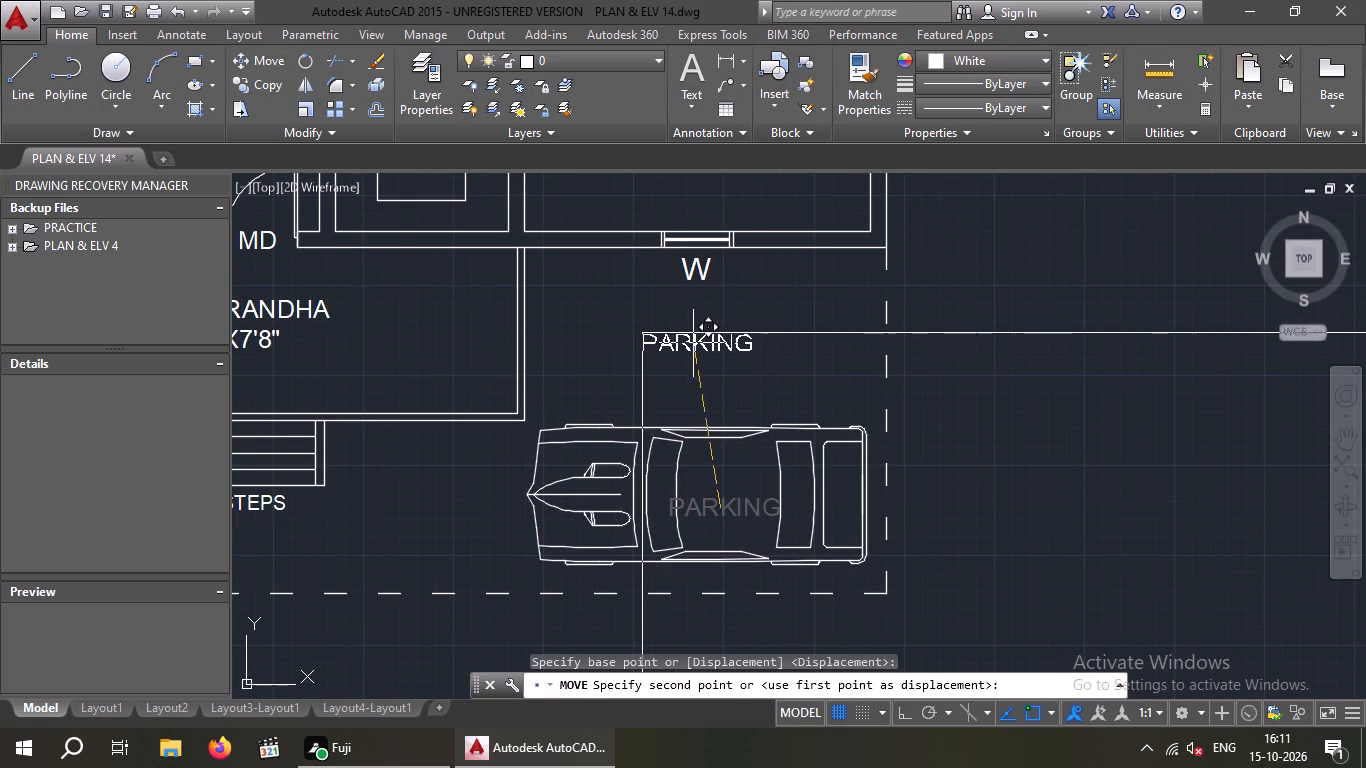
left_click(703, 348)
key("Escape")
Review the floor plan, checking the car and label placement in the parking area and the labels in the rooms.
scroll(915, 319, "down", 2)
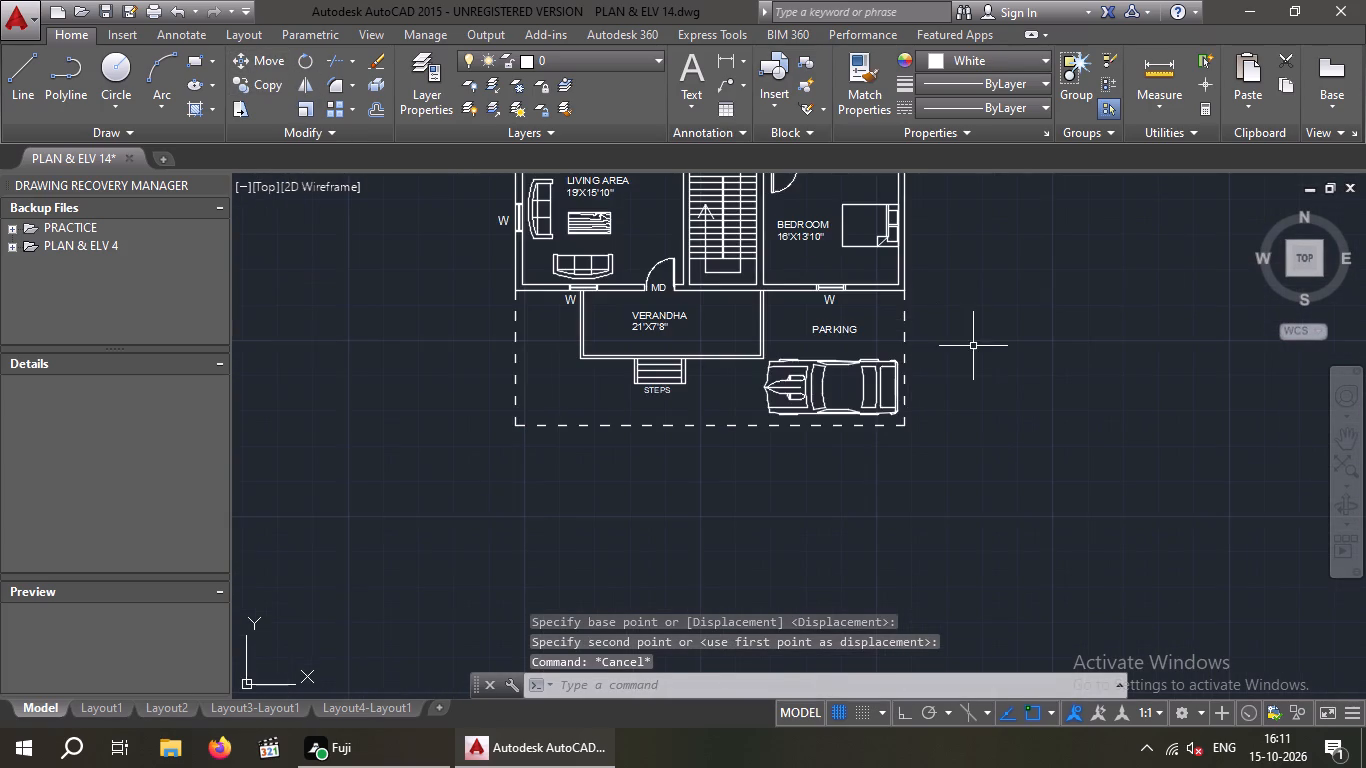
middle_click_drag(973, 346, 871, 368)
scroll(823, 368, "down", 1)
middle_click_drag(876, 397, 780, 496)
middle_click_drag(780, 476, 789, 418)
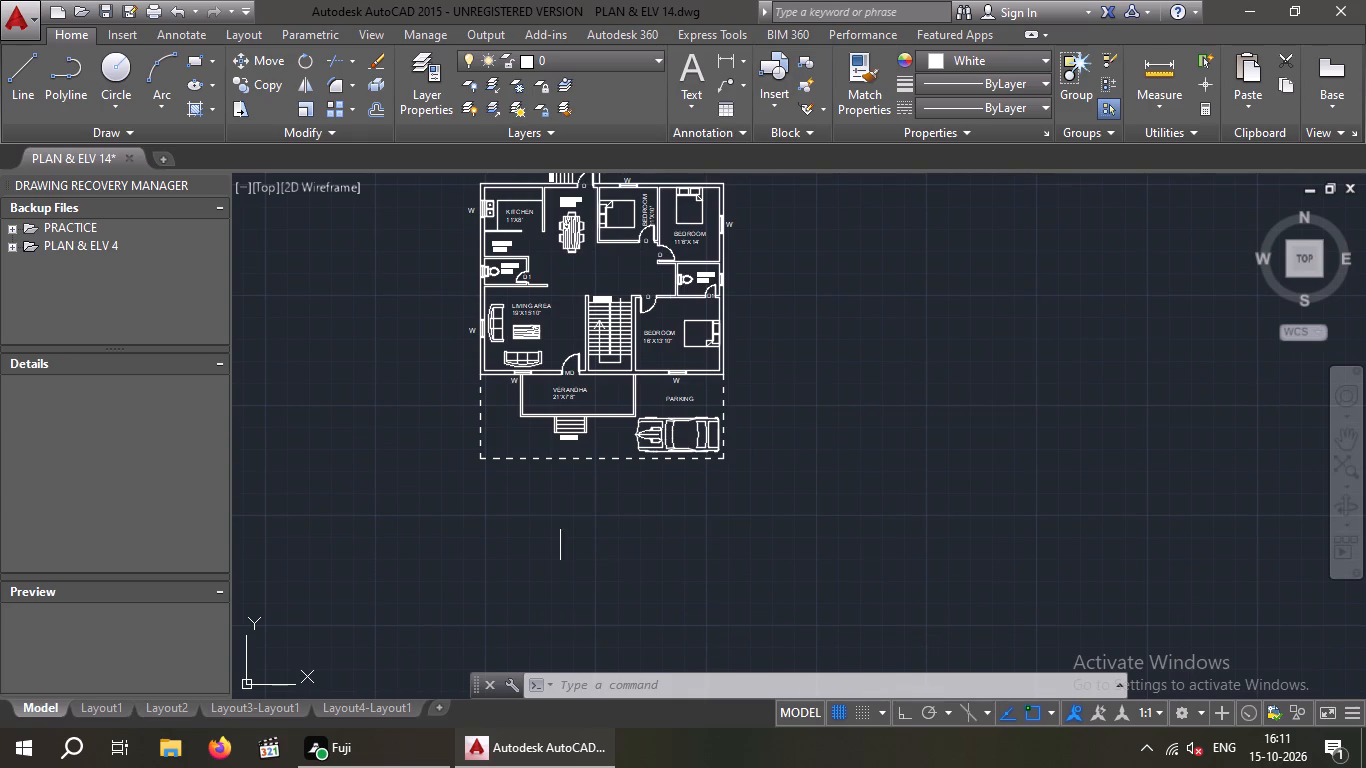
scroll(584, 415, "up", 2)
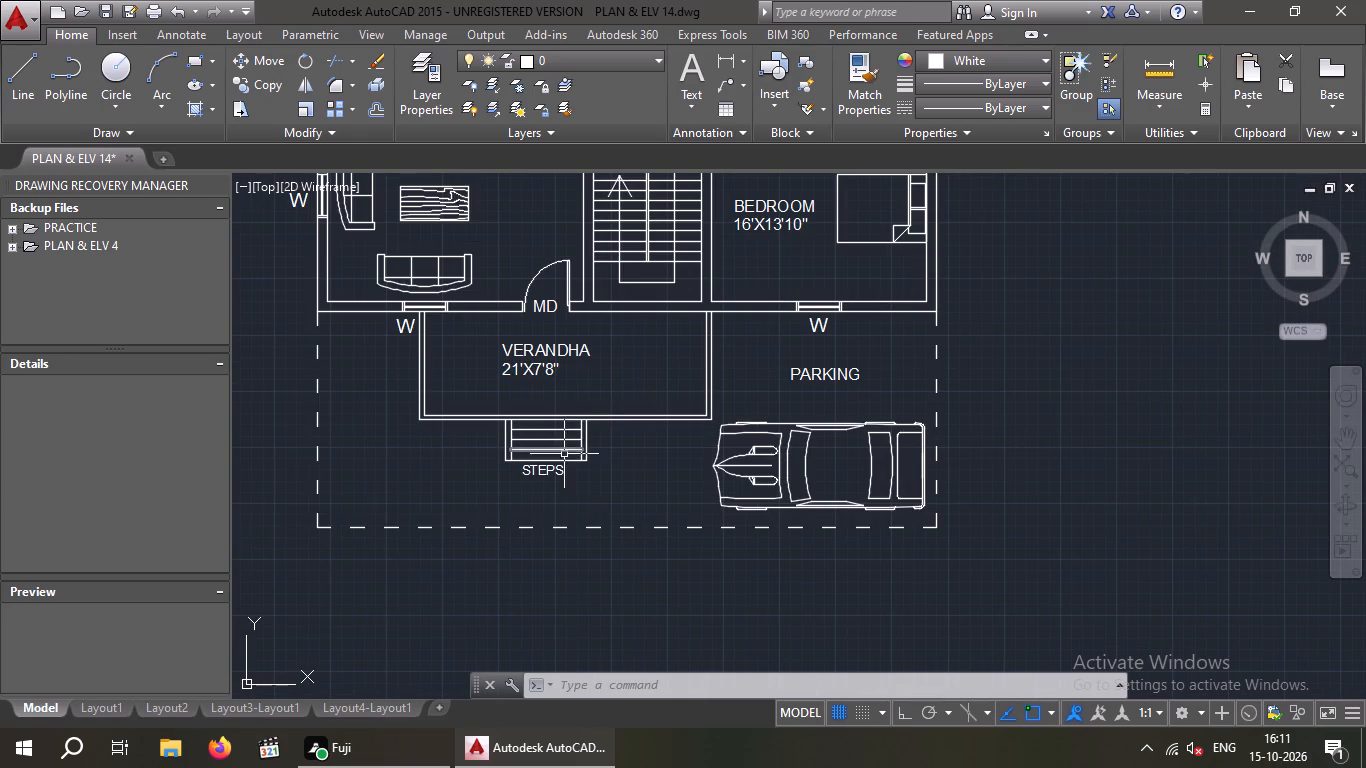
scroll(573, 457, "down", 1)
middle_click_drag(573, 457, 511, 472)
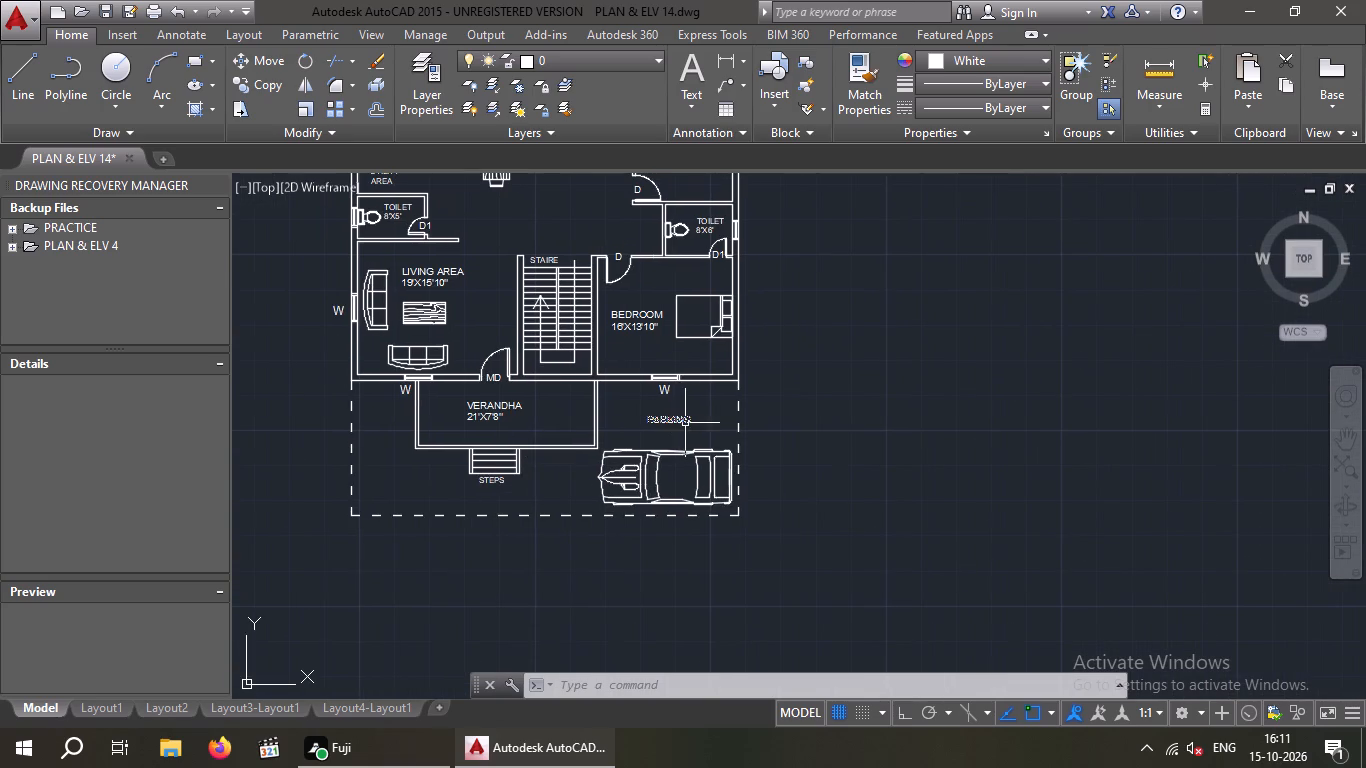
middle_click_drag(684, 422, 598, 507)
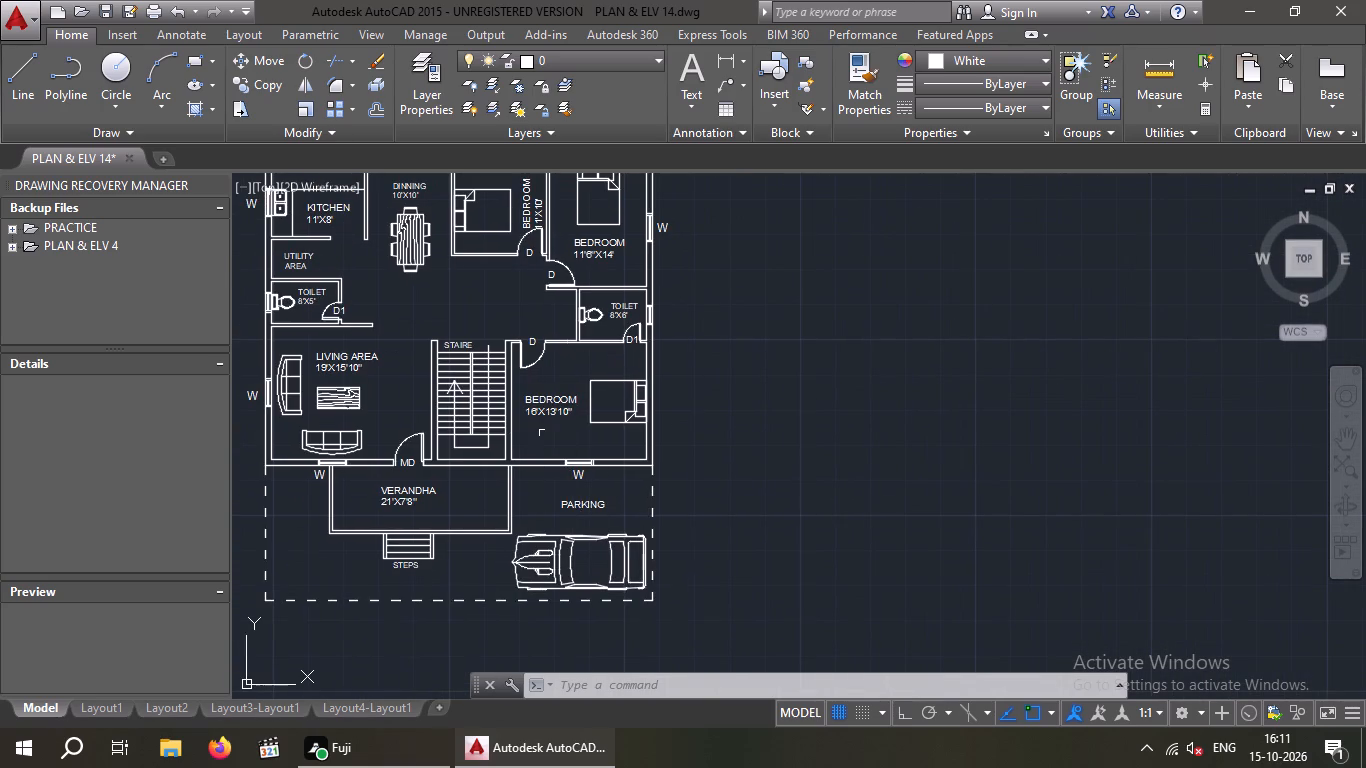
middle_click_drag(544, 432, 556, 510)
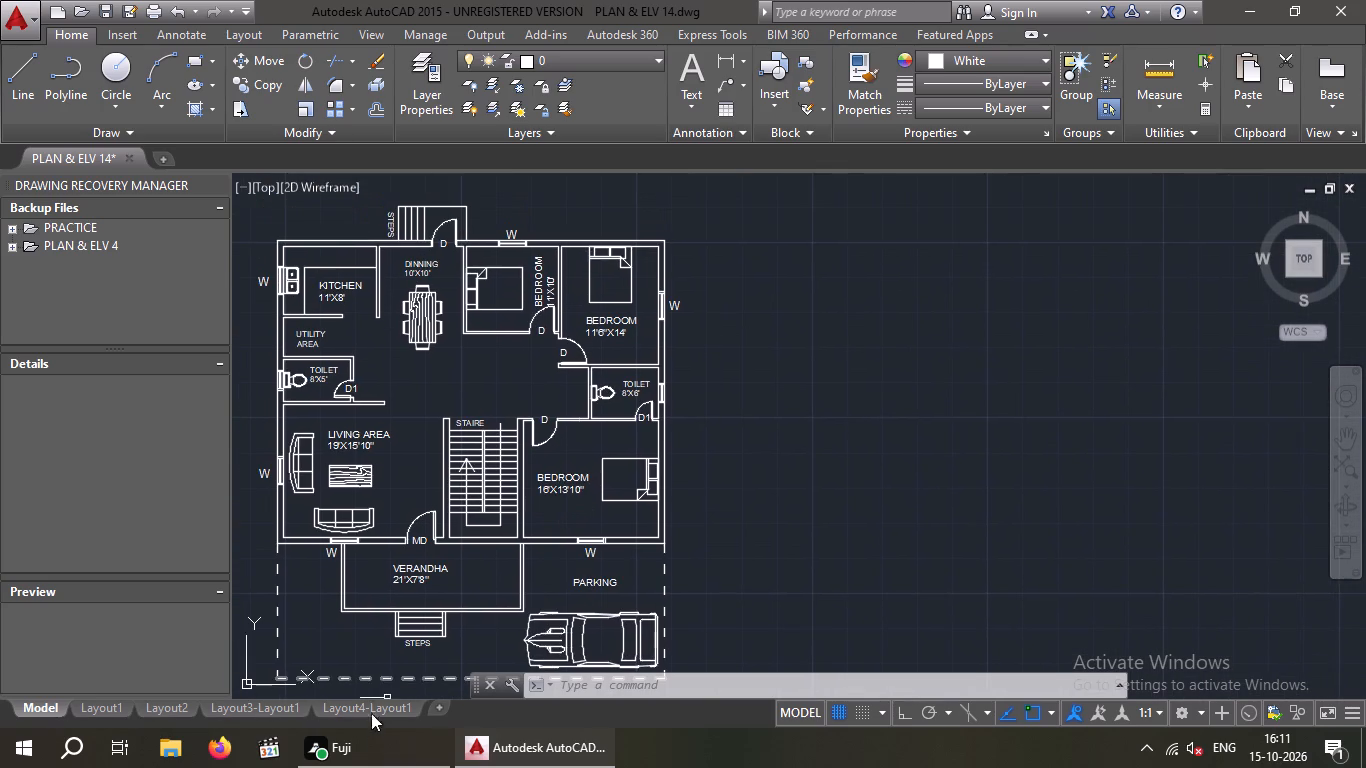
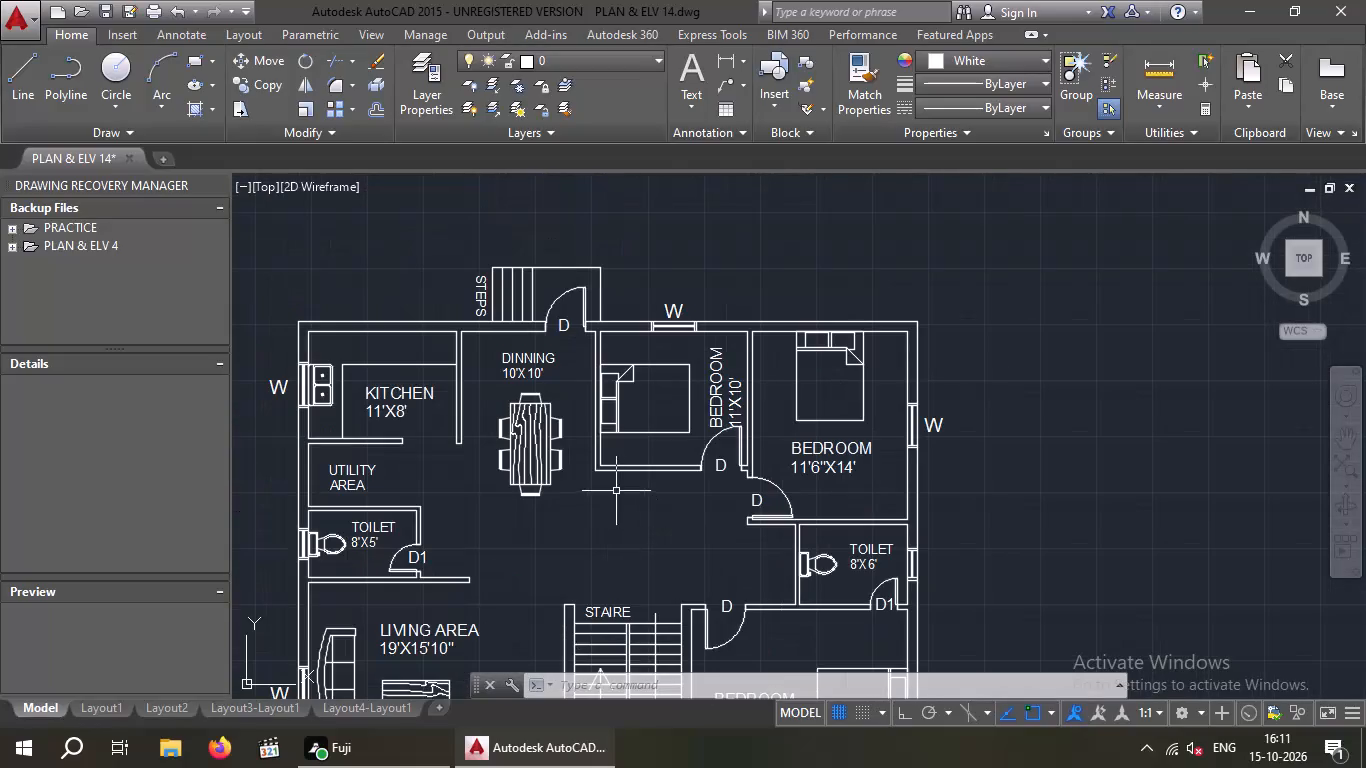
Add a vertical linear dimension west of the plan, from the house's northwest corner to the dashed boundary's southwest corner.
middle_click_drag(612, 491, 597, 375)
scroll(599, 428, "down", 1)
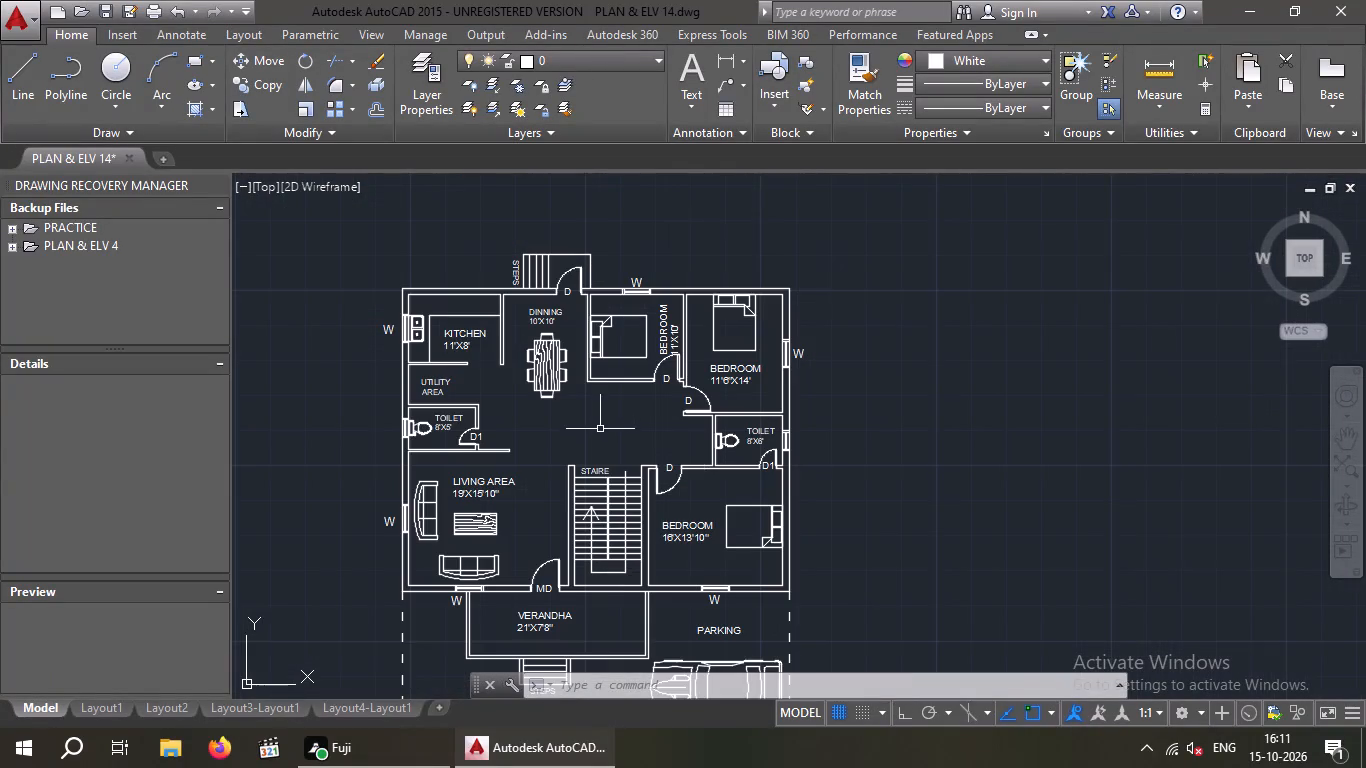
middle_click_drag(587, 439, 522, 408)
middle_click_drag(501, 470, 463, 369)
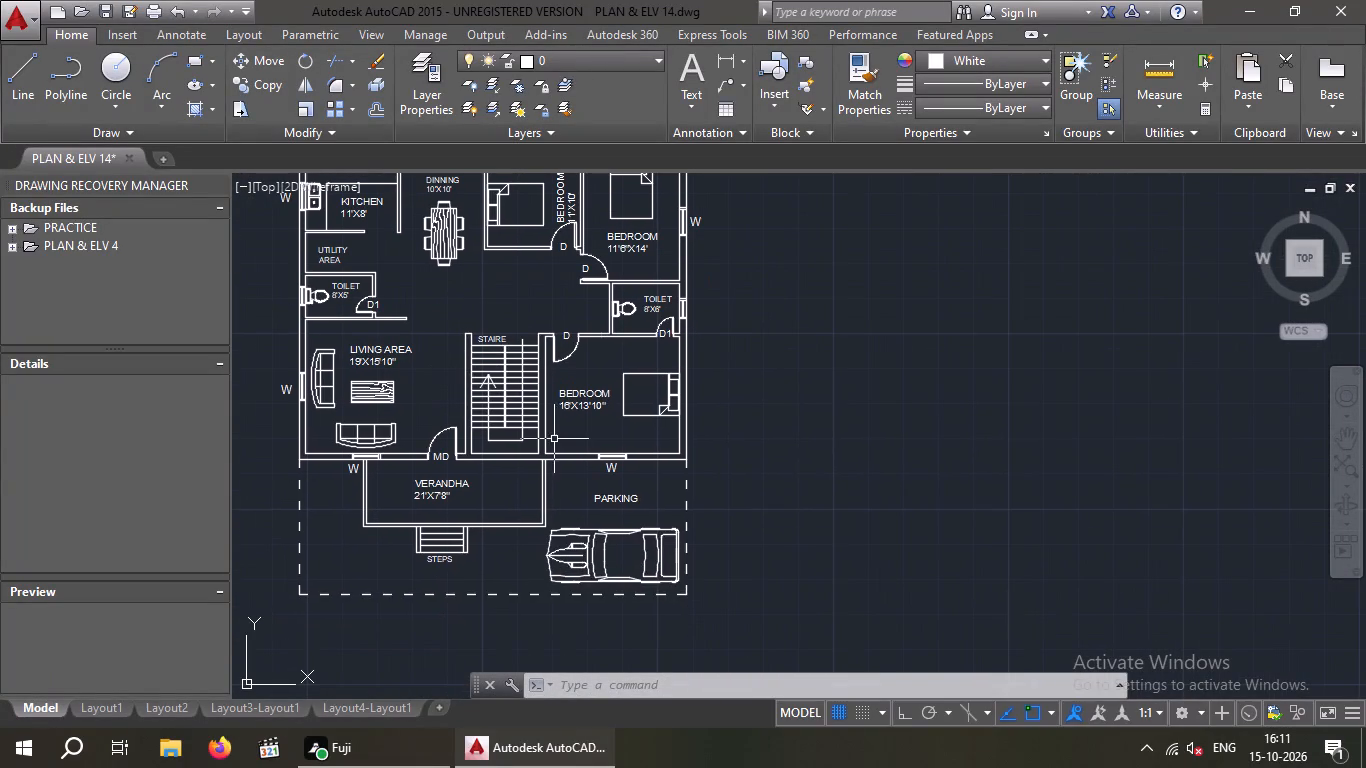
middle_click_drag(557, 439, 510, 536)
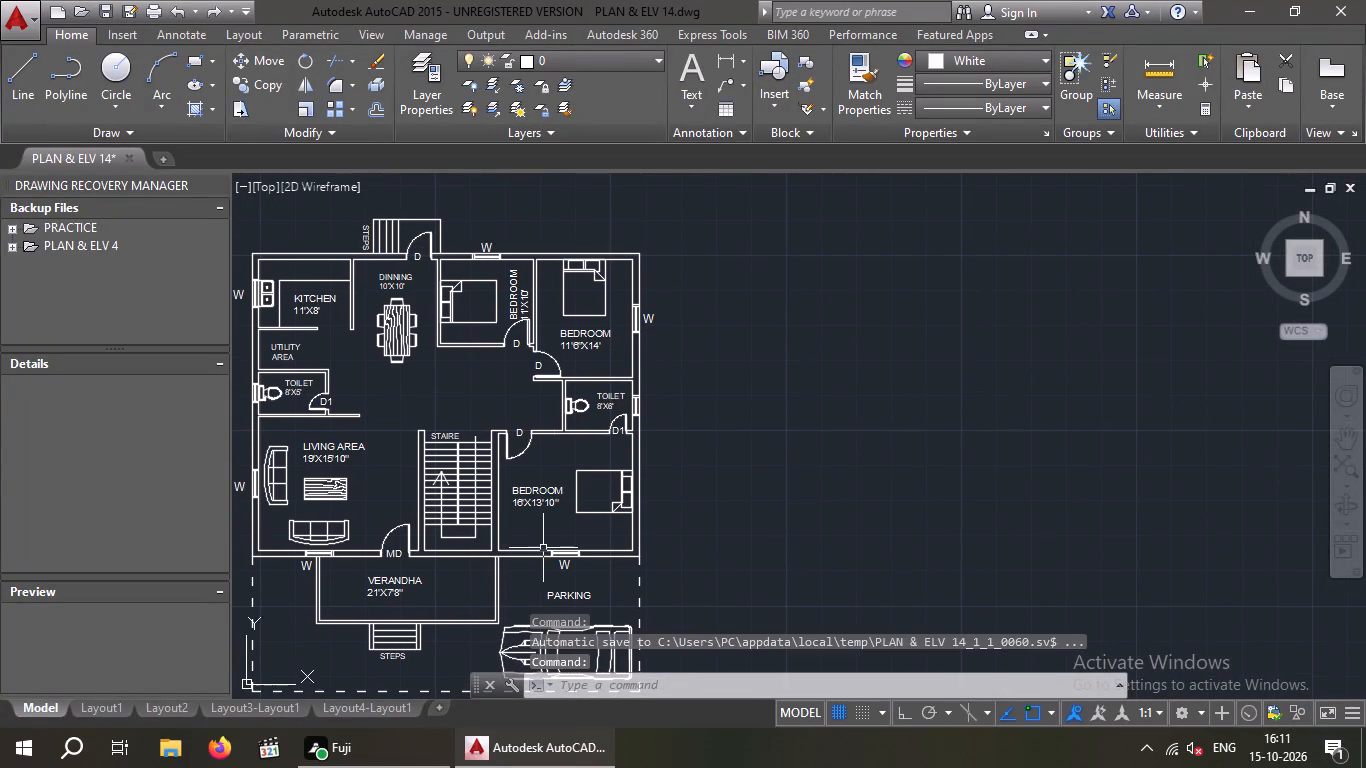
middle_click_drag(561, 487, 675, 466)
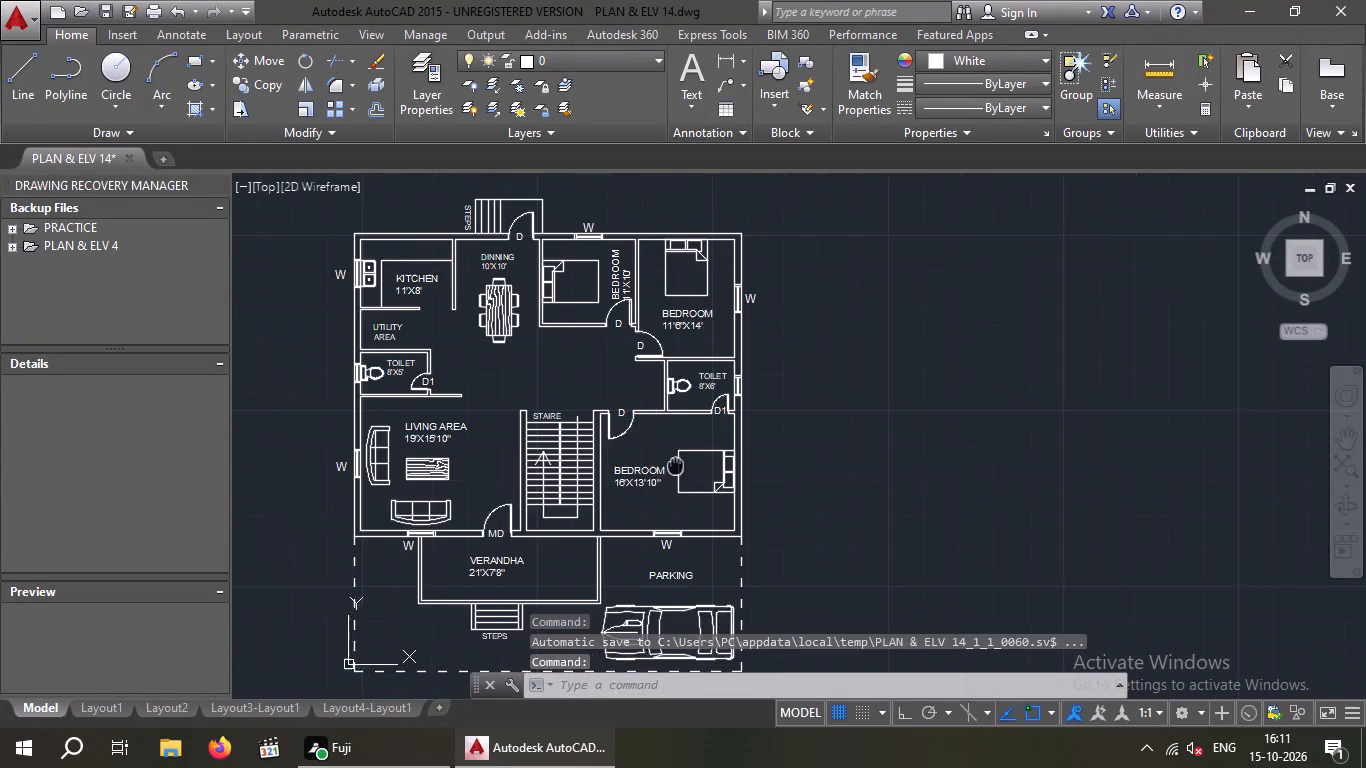
middle_click_drag(675, 466, 684, 466)
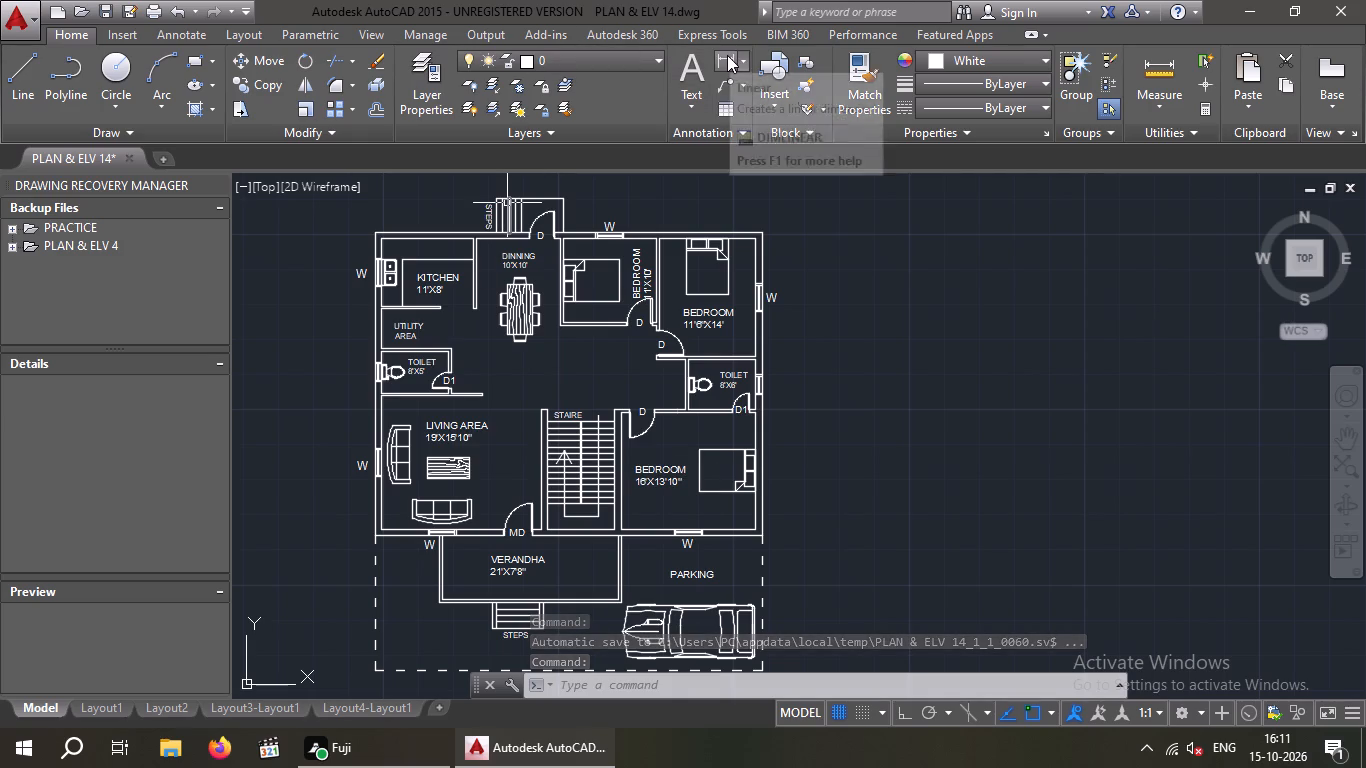
left_click(727, 55)
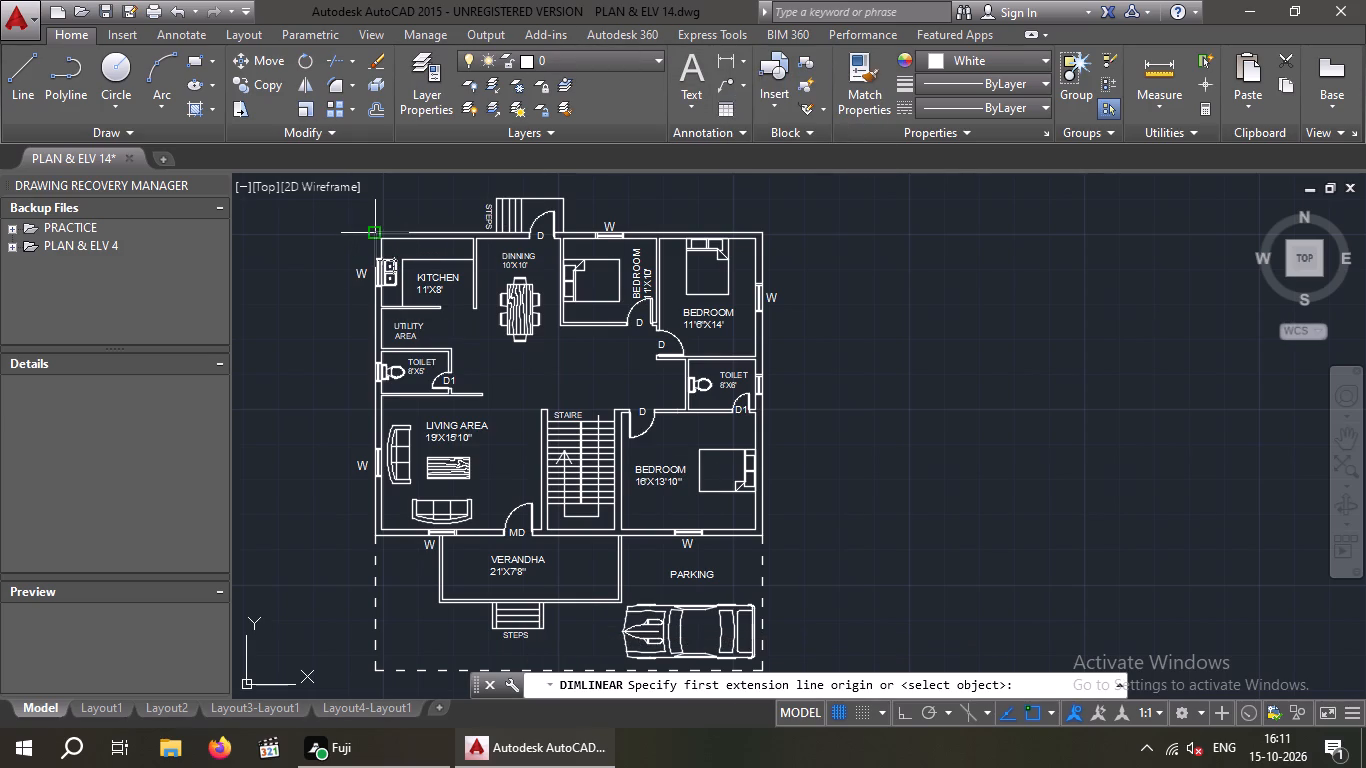
scroll(374, 232, "up", 2)
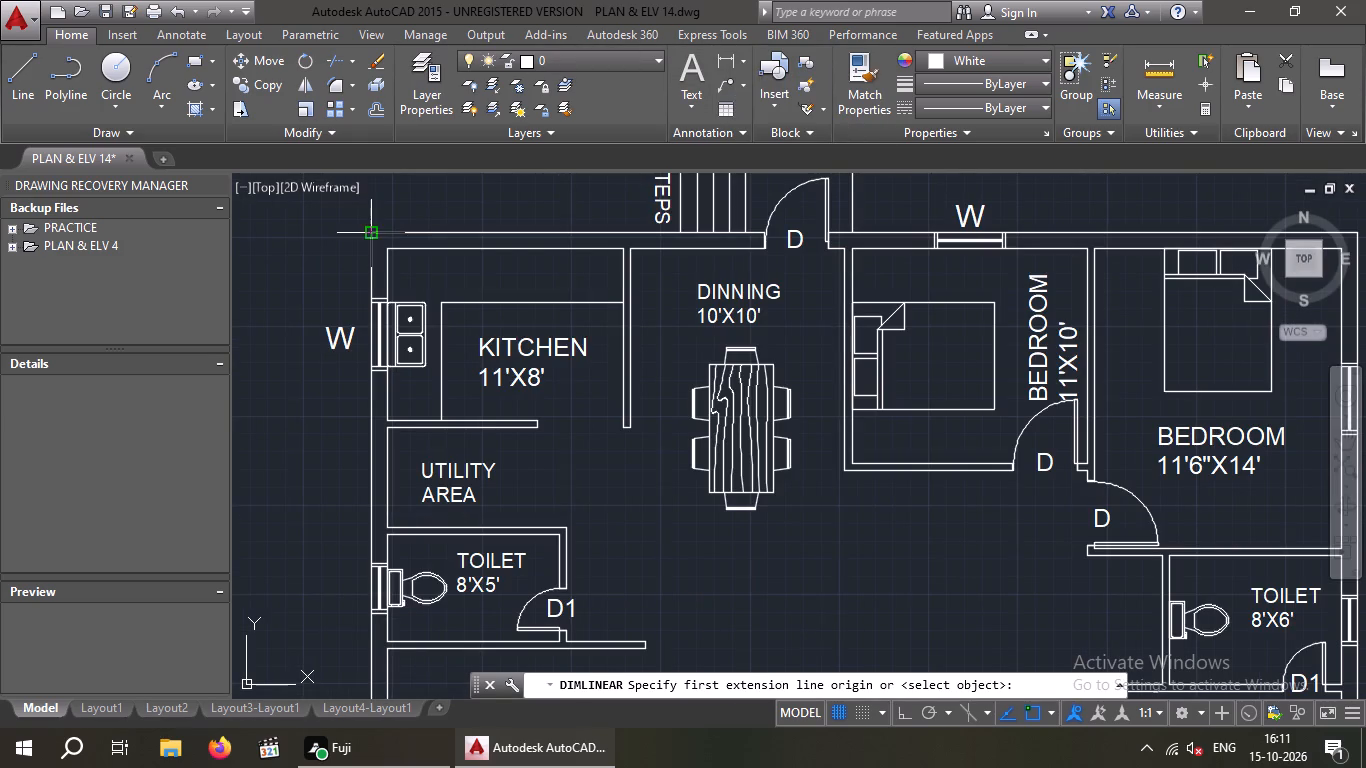
left_click(375, 229)
scroll(363, 252, "down", 3)
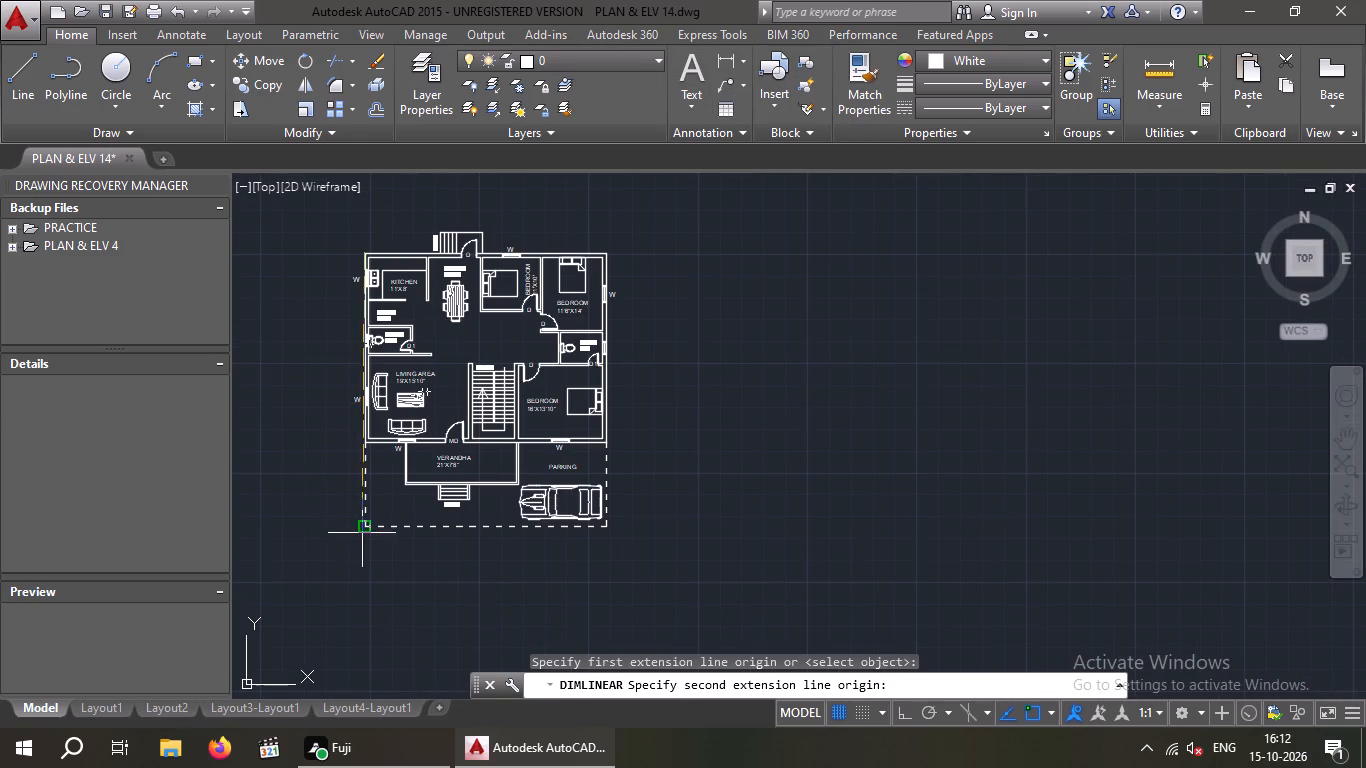
scroll(367, 530, "up", 2)
left_click(355, 526)
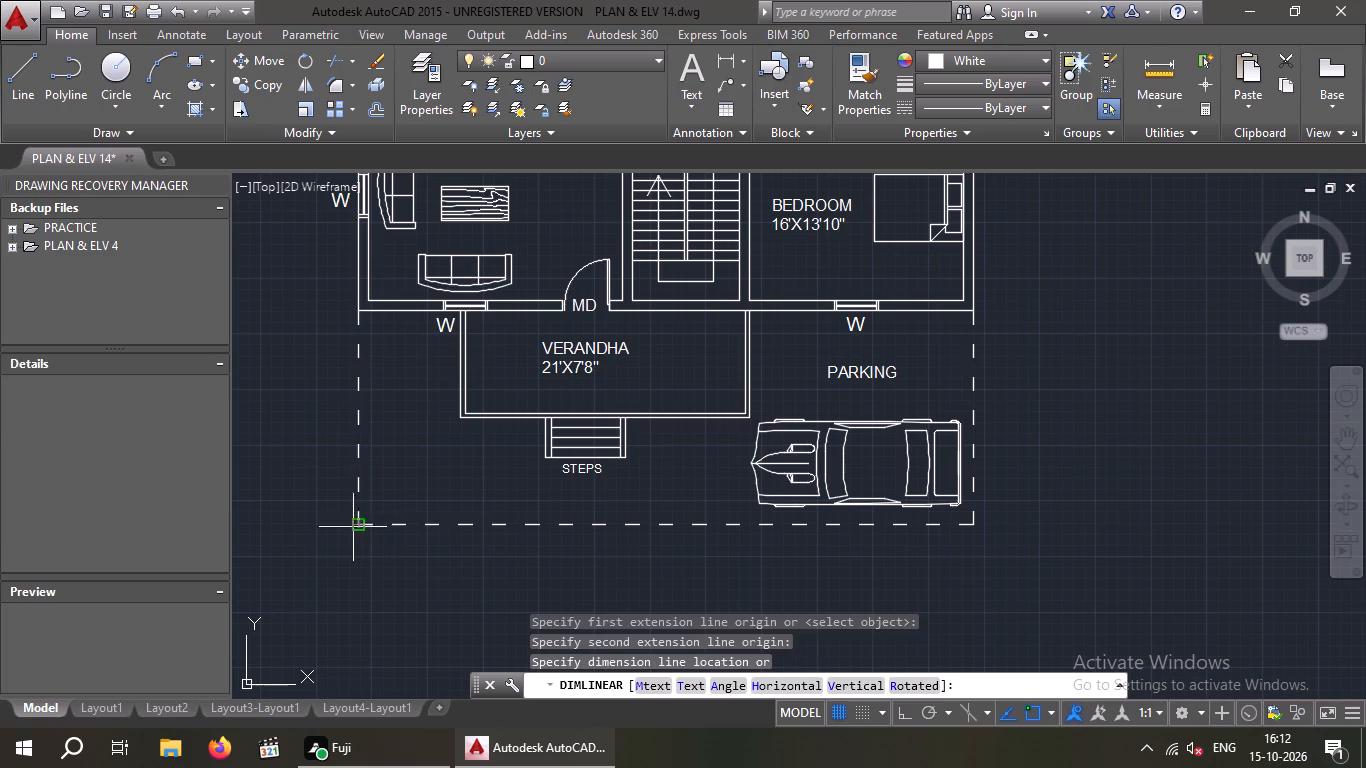
scroll(338, 533, "down", 2)
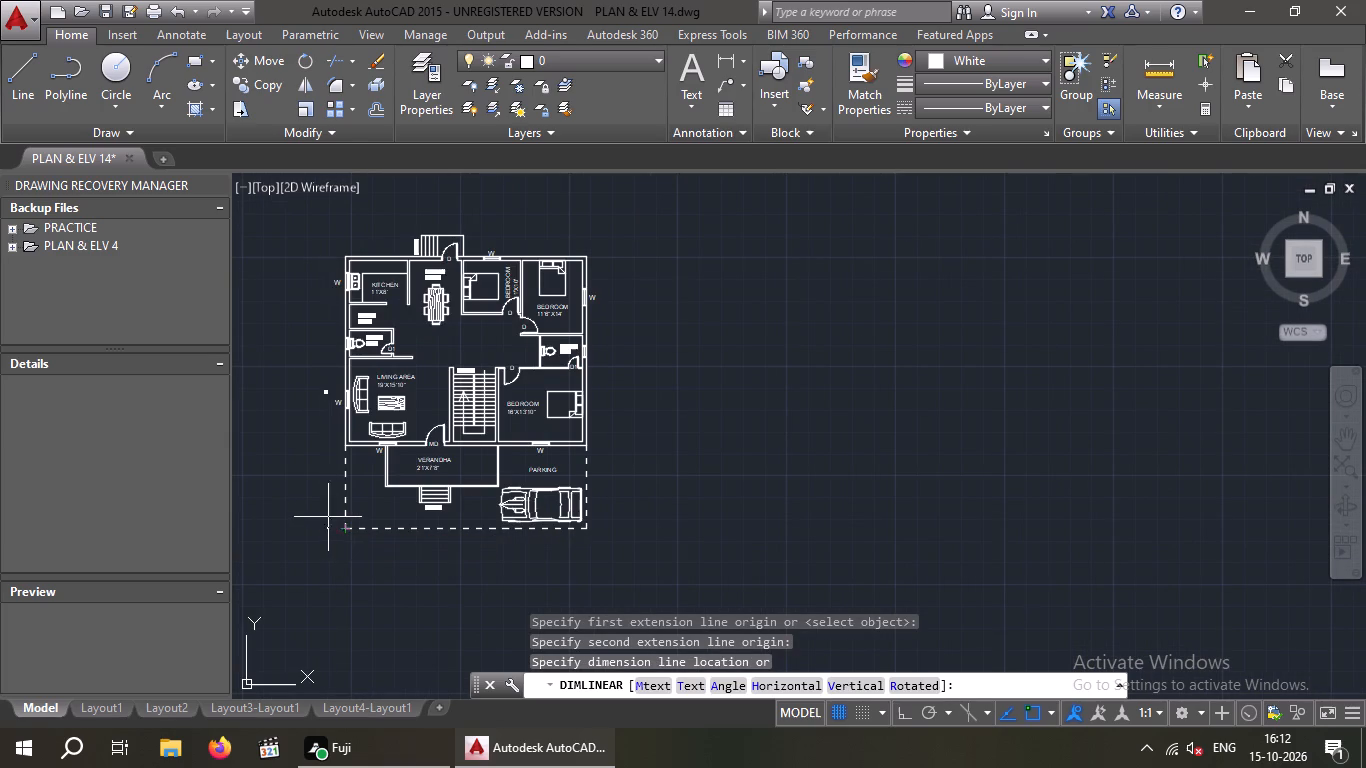
left_click(326, 517)
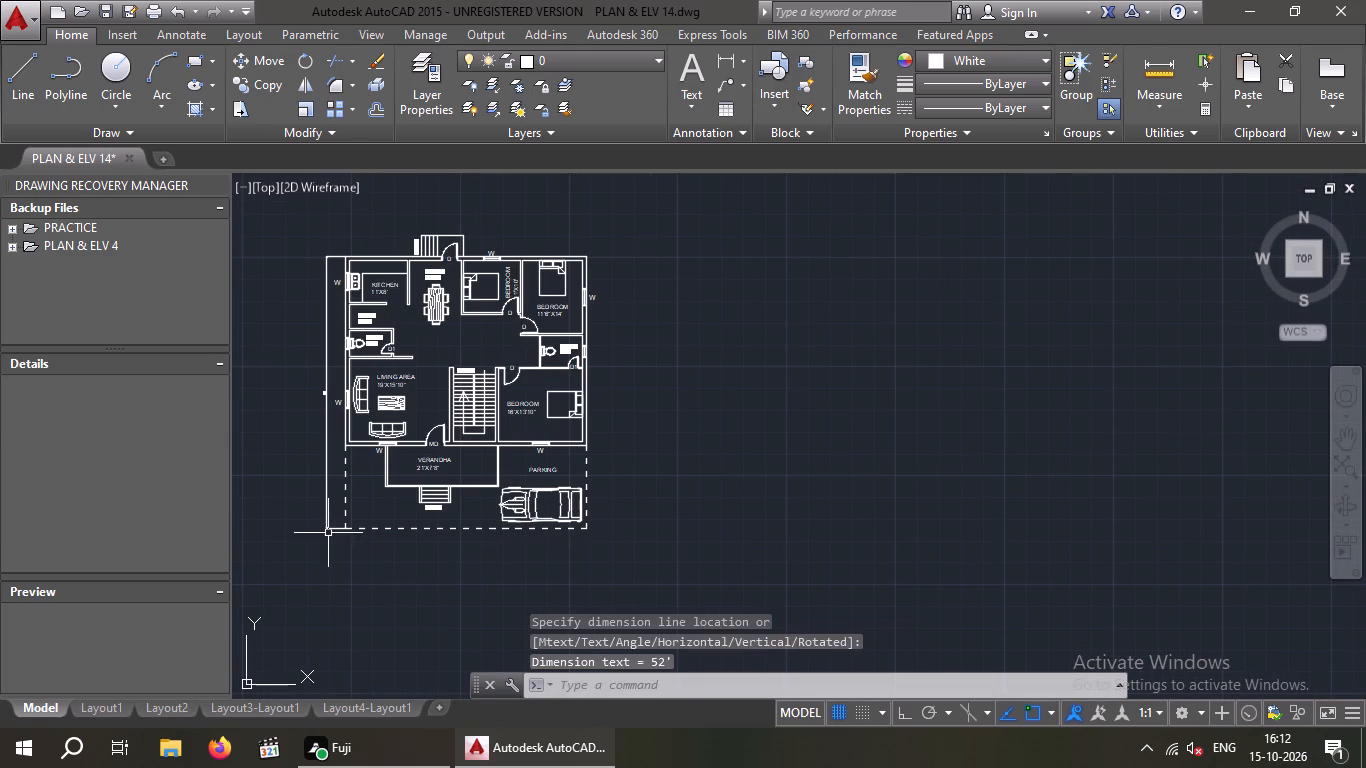
Add a vertical linear dimension east of the plan, from the house's northeast corner to its southeast wall corner.
key("space")
key("space")
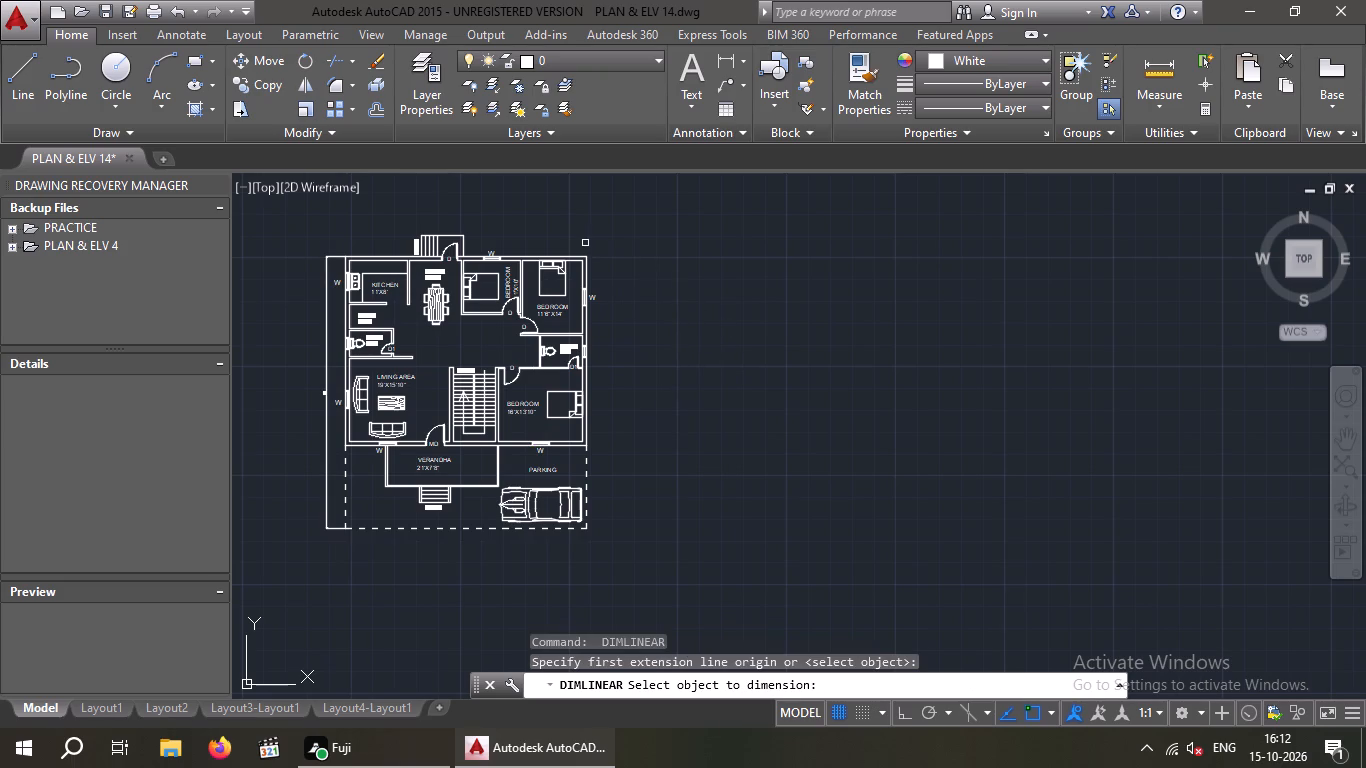
key("space")
scroll(594, 260, "up", 2)
key("space")
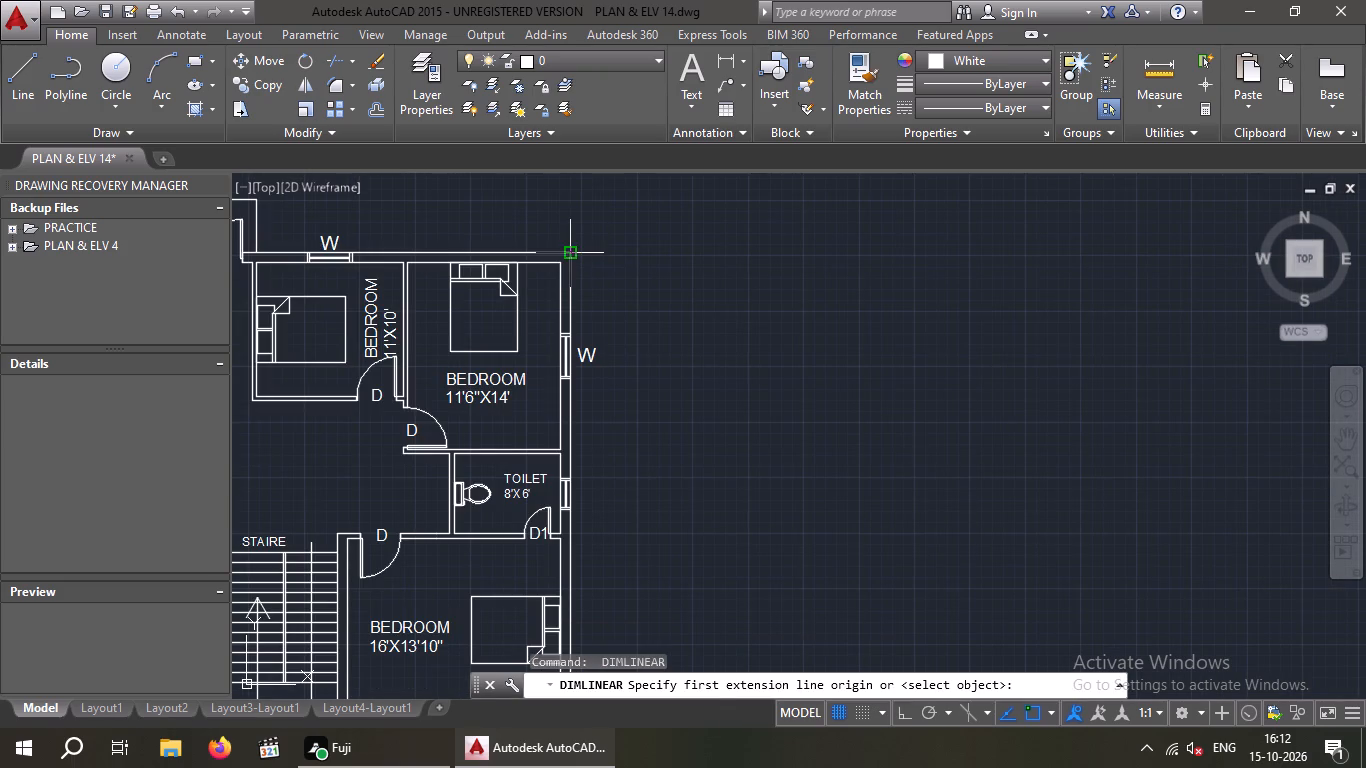
left_click(566, 248)
scroll(556, 420, "down", 2)
scroll(562, 545, "up", 3)
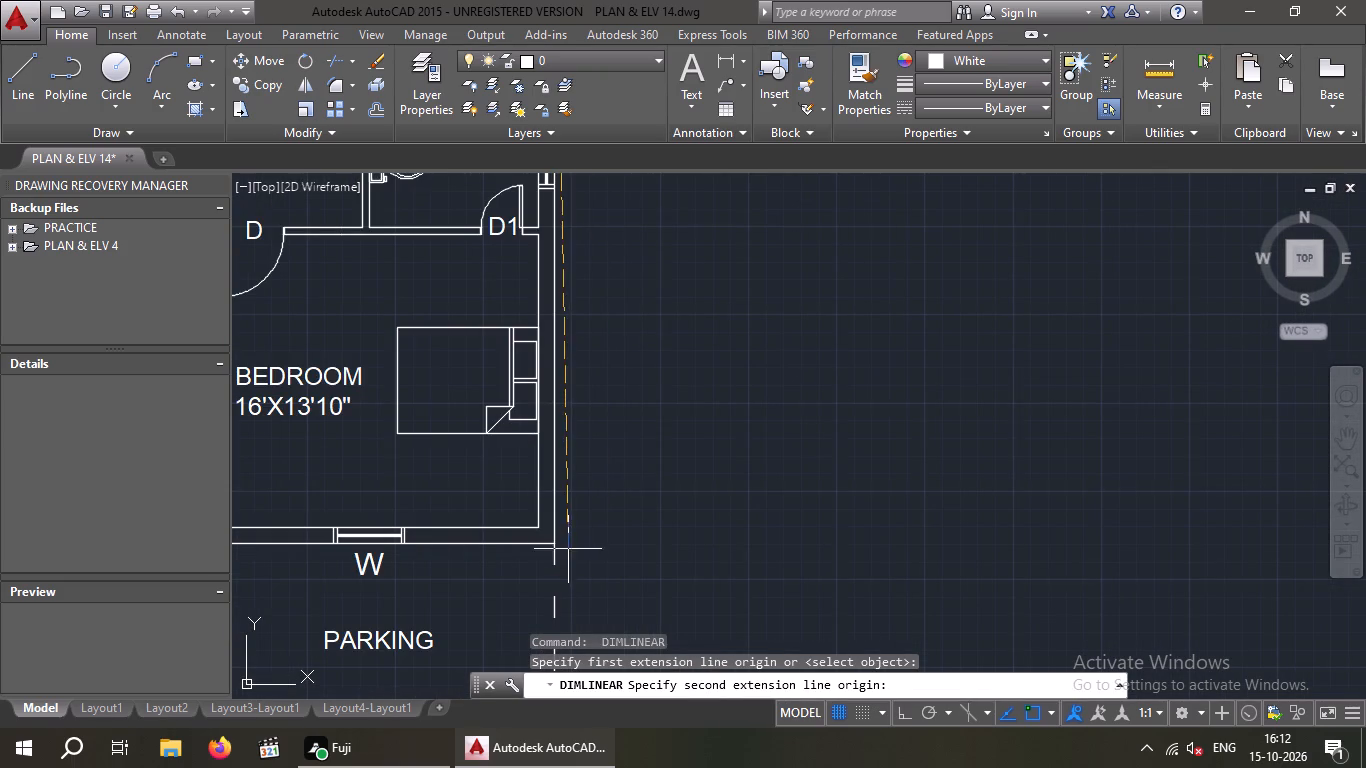
left_click_drag(552, 542, 573, 537)
scroll(591, 531, "down", 1)
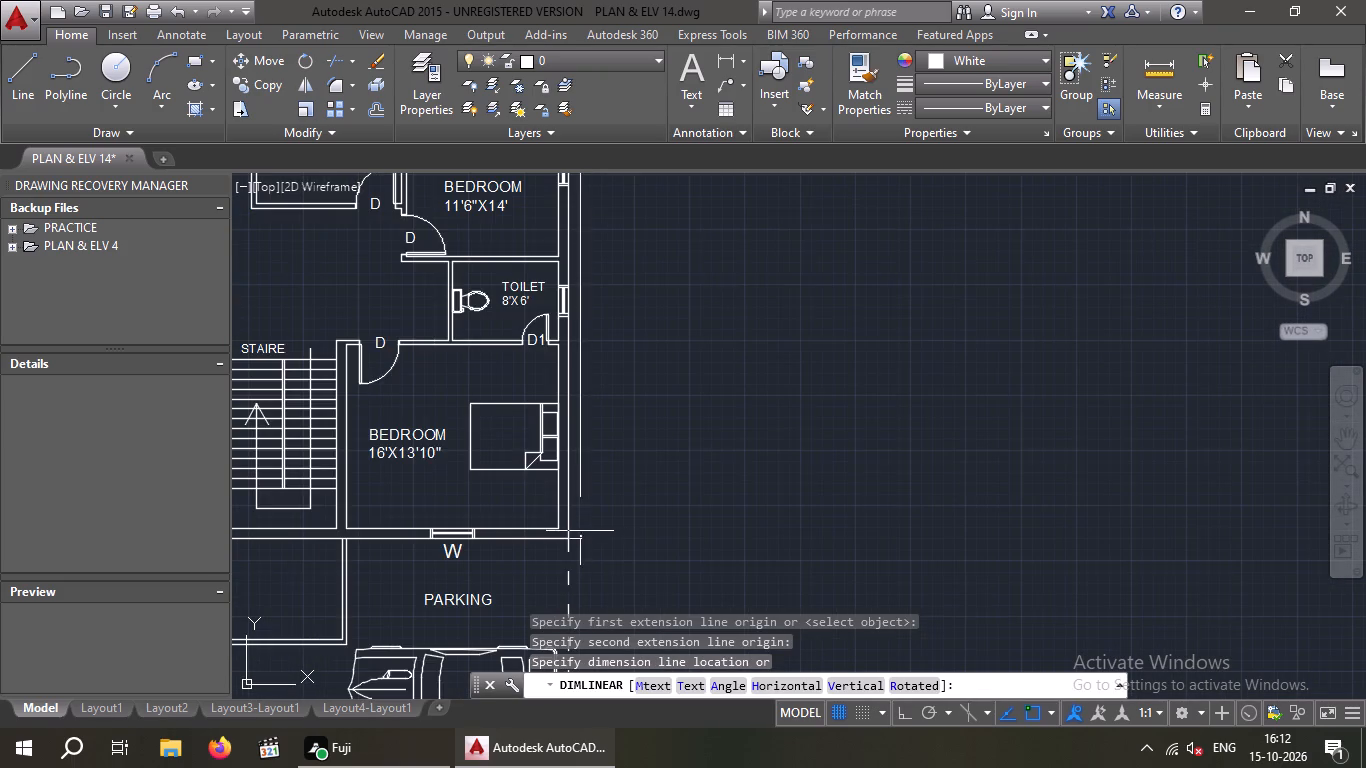
scroll(580, 530, "down", 2)
scroll(586, 528, "up", 1)
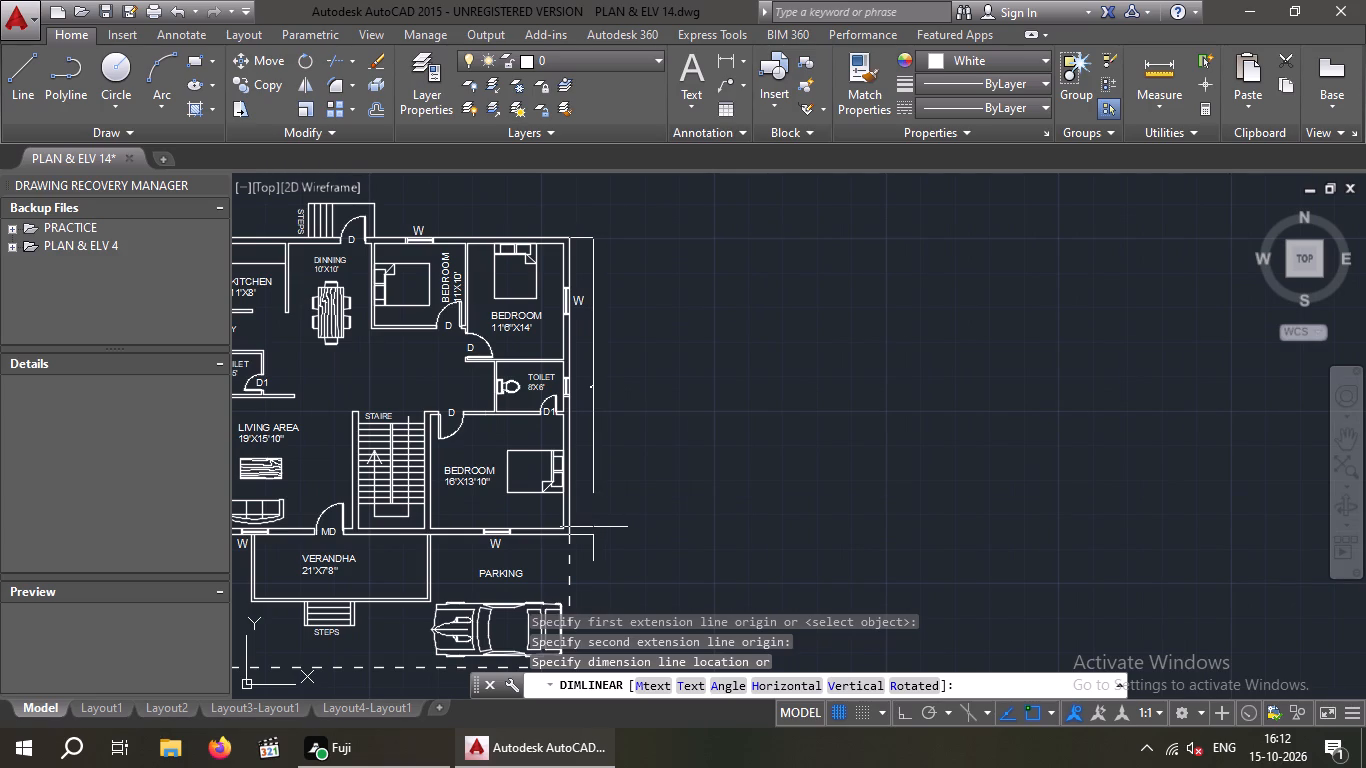
left_click(594, 529)
Add a horizontal linear dimension across the house's full north side, with its dimension line just above the rear steps.
key("space")
scroll(659, 448, "down", 2)
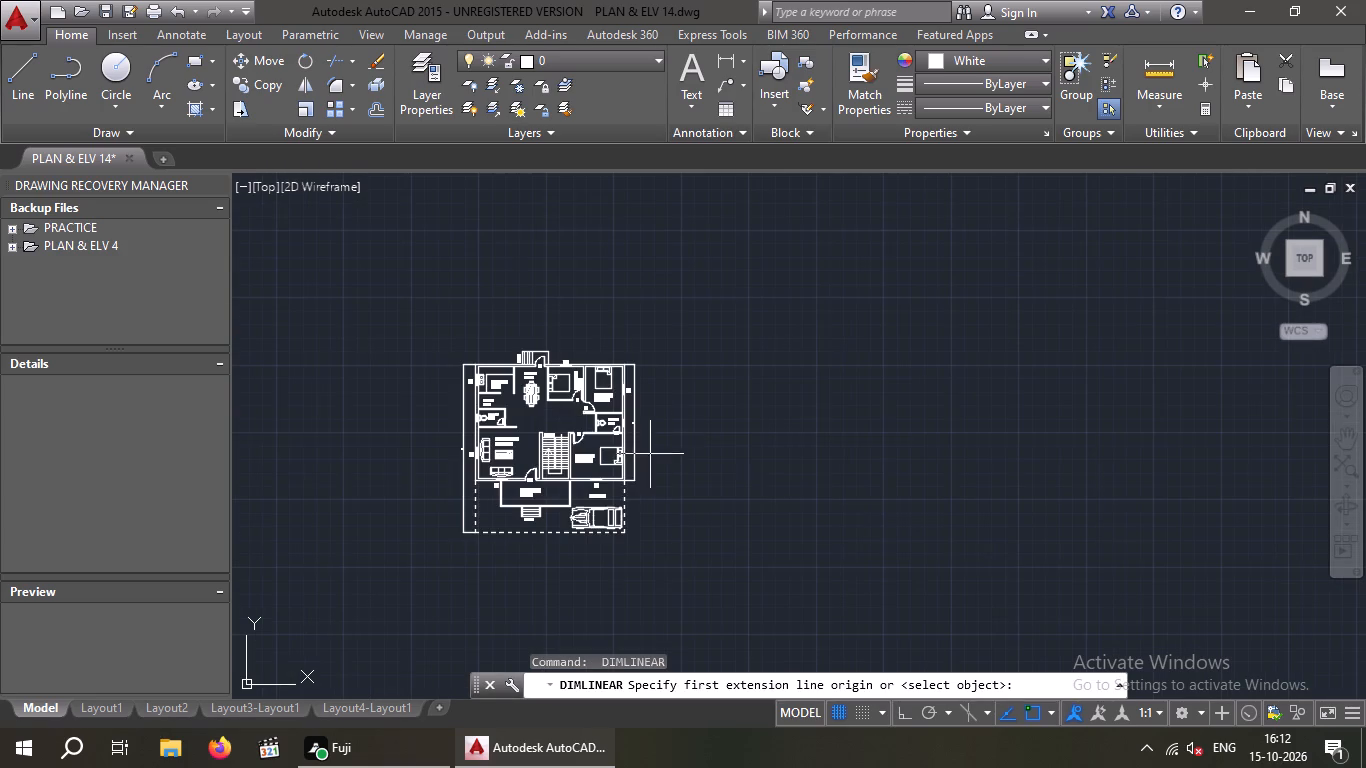
scroll(492, 326, "up", 3)
key("space")
key("space")
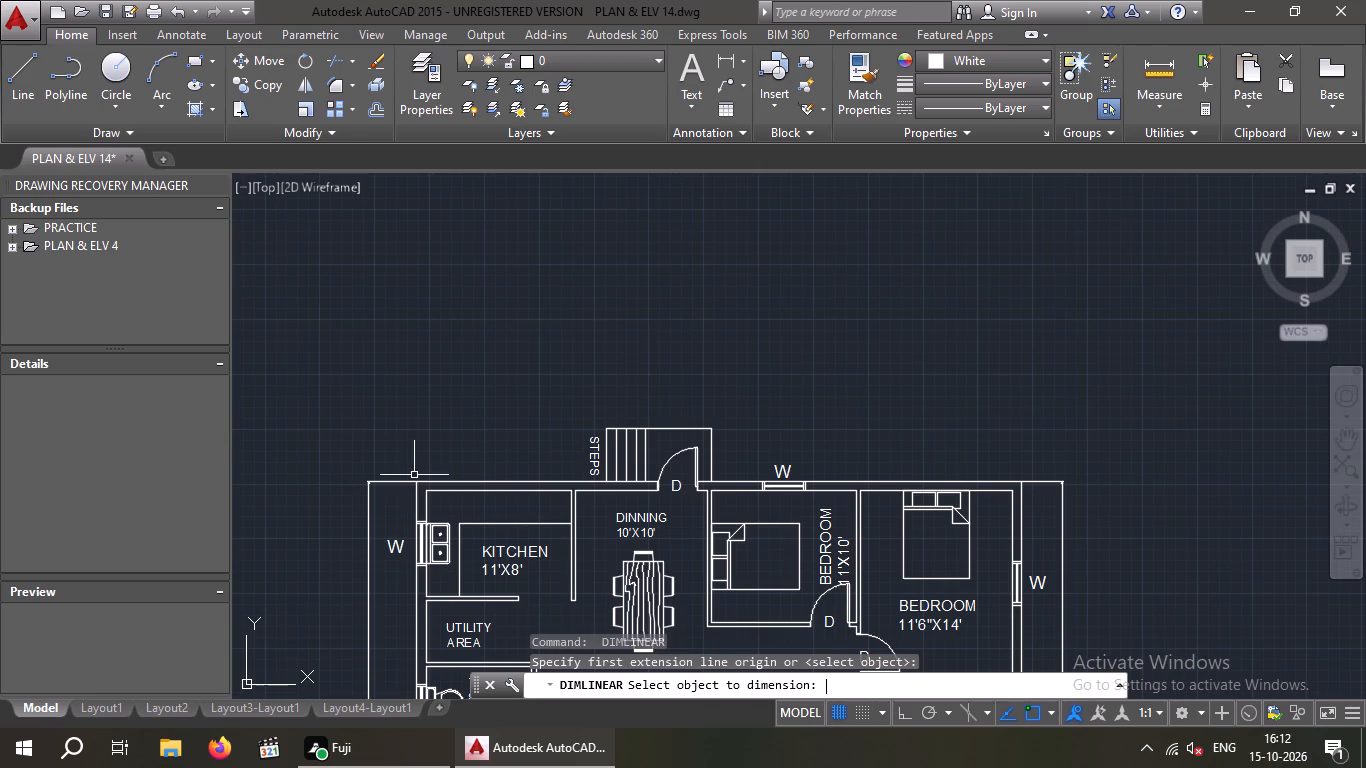
key("space")
left_click(415, 483)
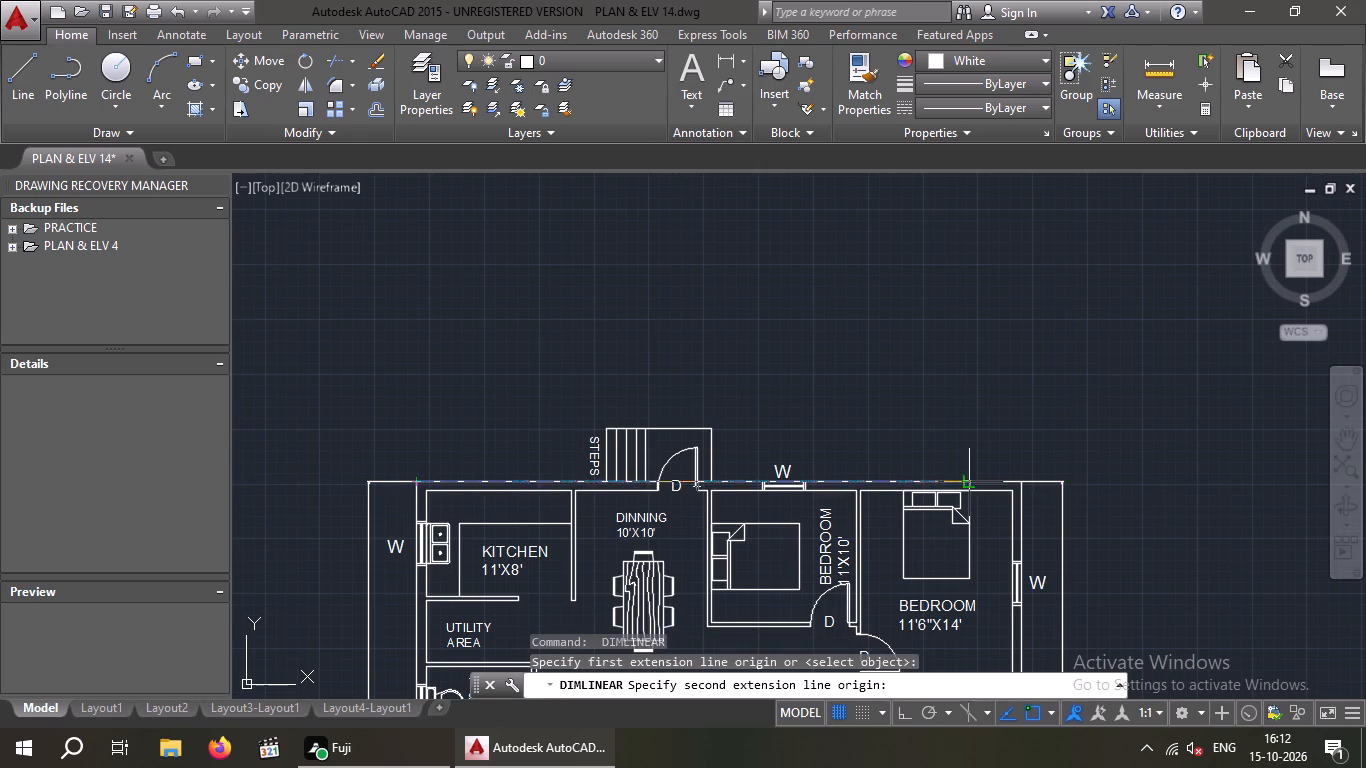
scroll(1022, 482, "up", 3)
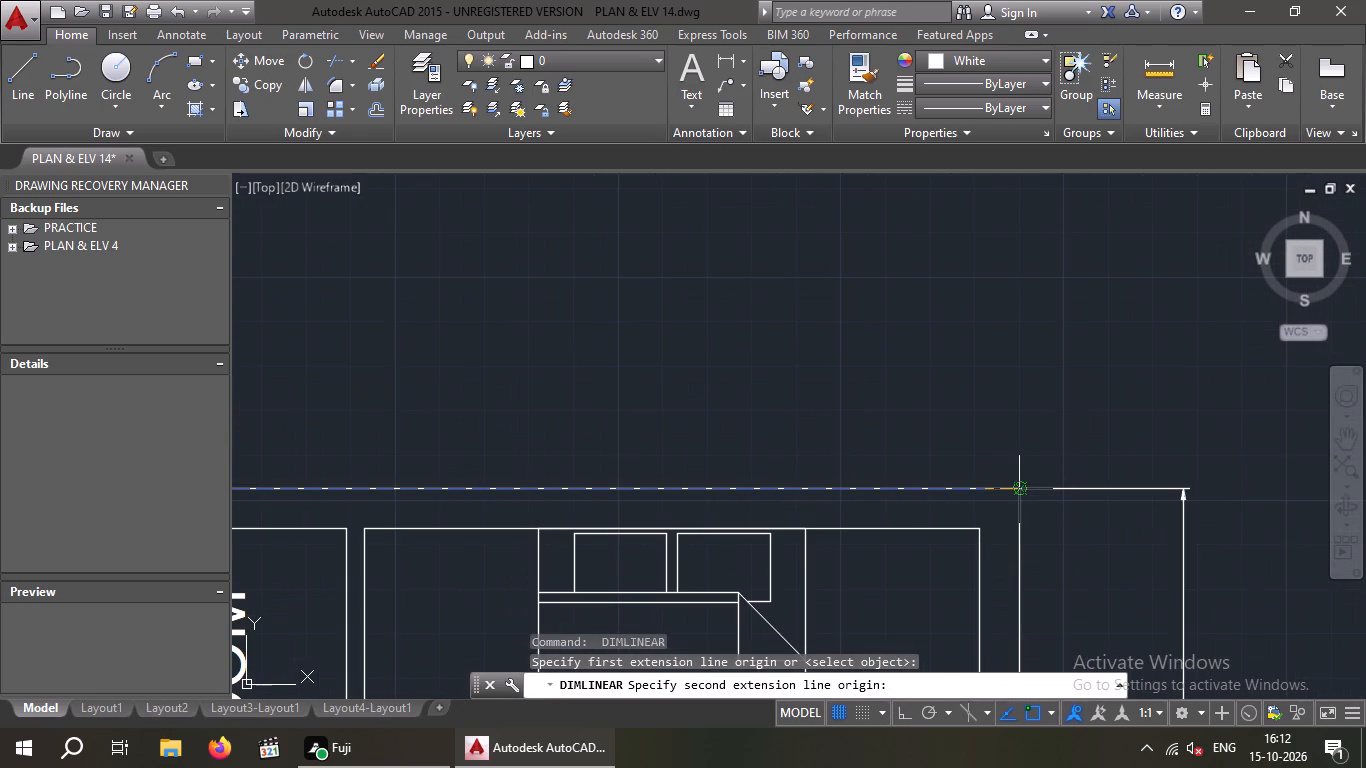
left_click_drag(1018, 488, 1002, 489)
scroll(954, 431, "down", 2)
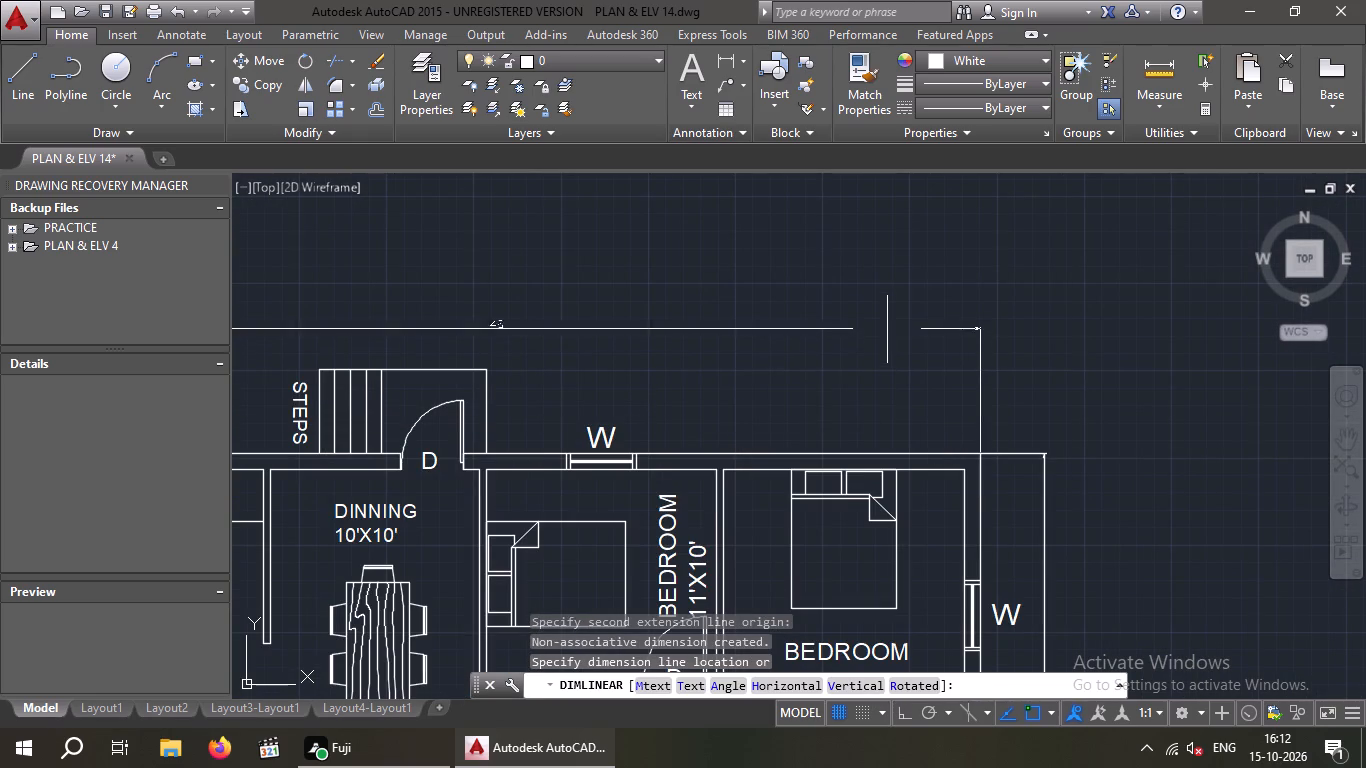
middle_click_drag(868, 337, 982, 314)
scroll(1033, 304, "down", 1)
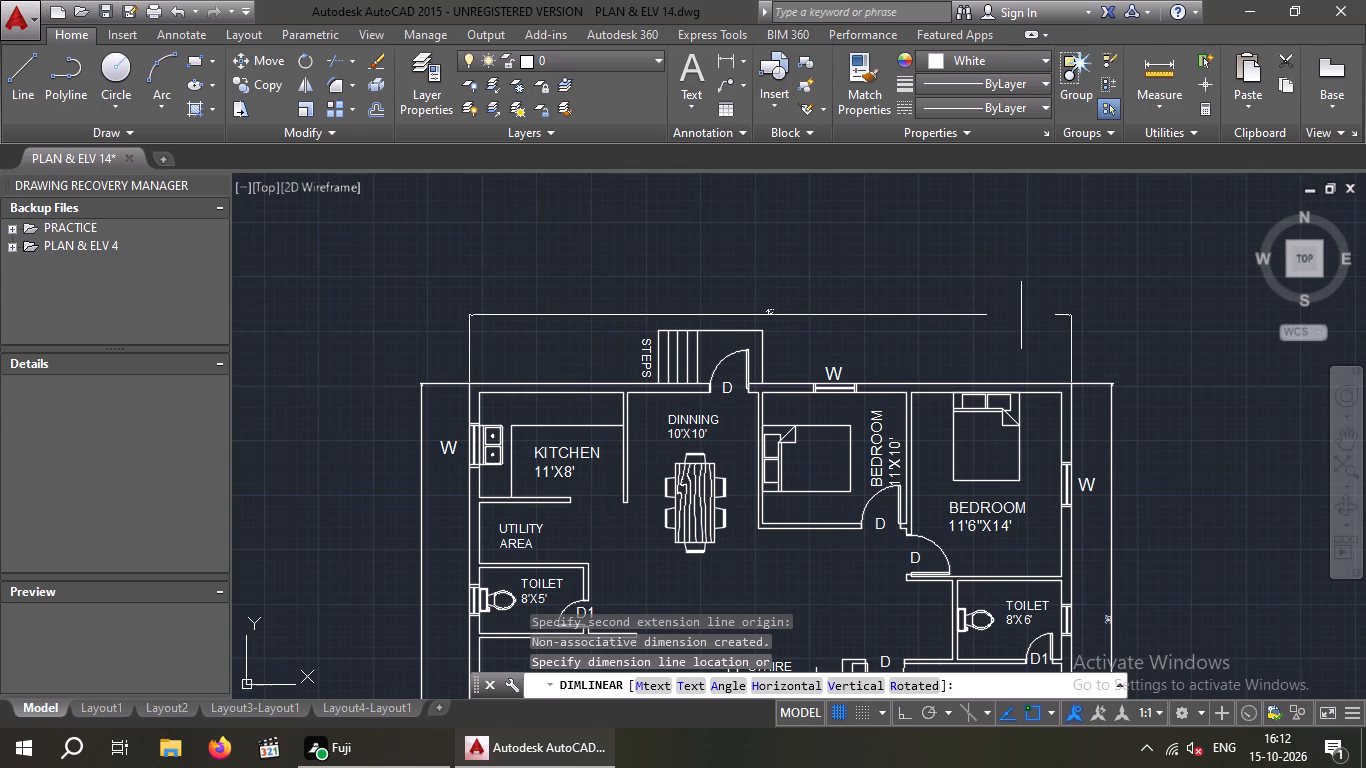
left_click(1021, 315)
Locate the V ventilator tag beside the 7'6"X7' toilet in the neighbouring floor plan.
key("space")
scroll(979, 334, "down", 2)
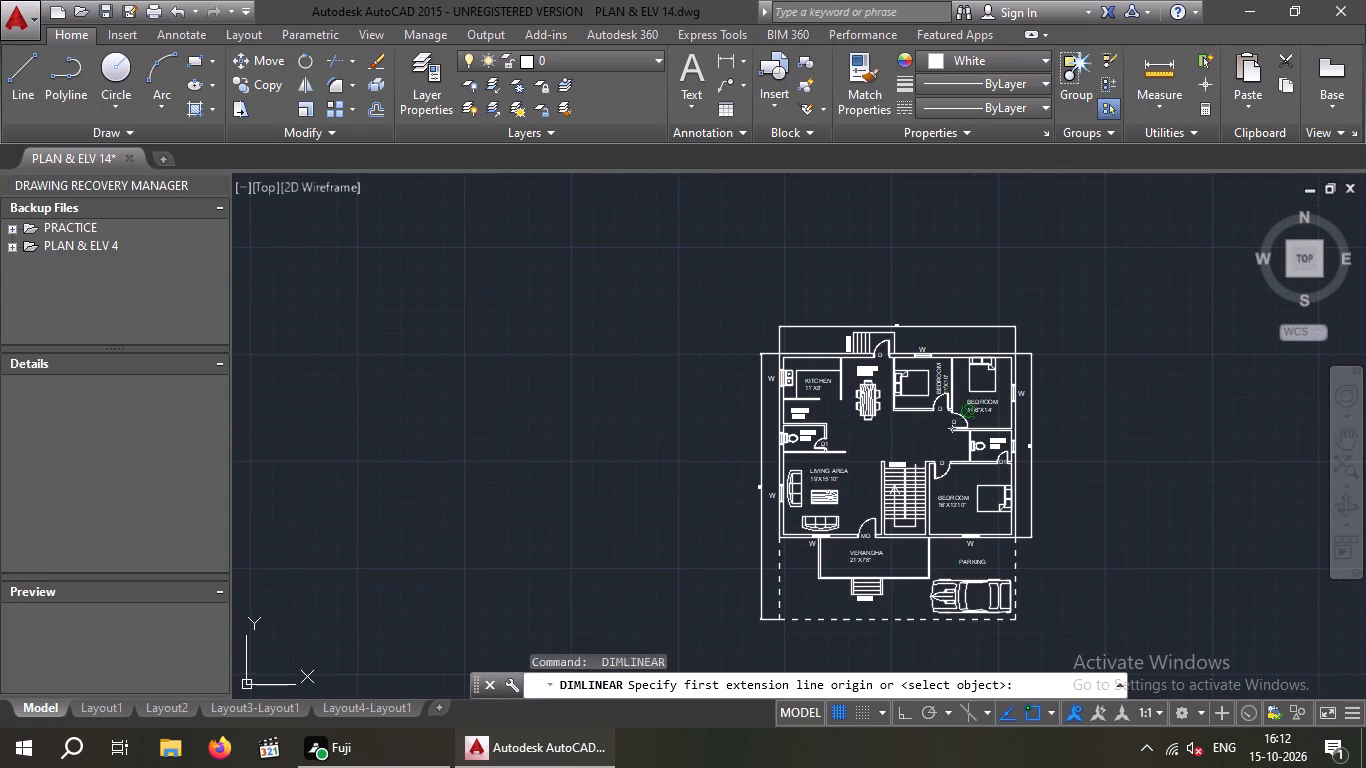
middle_click_drag(1052, 513, 901, 513)
scroll(868, 481, "up", 1)
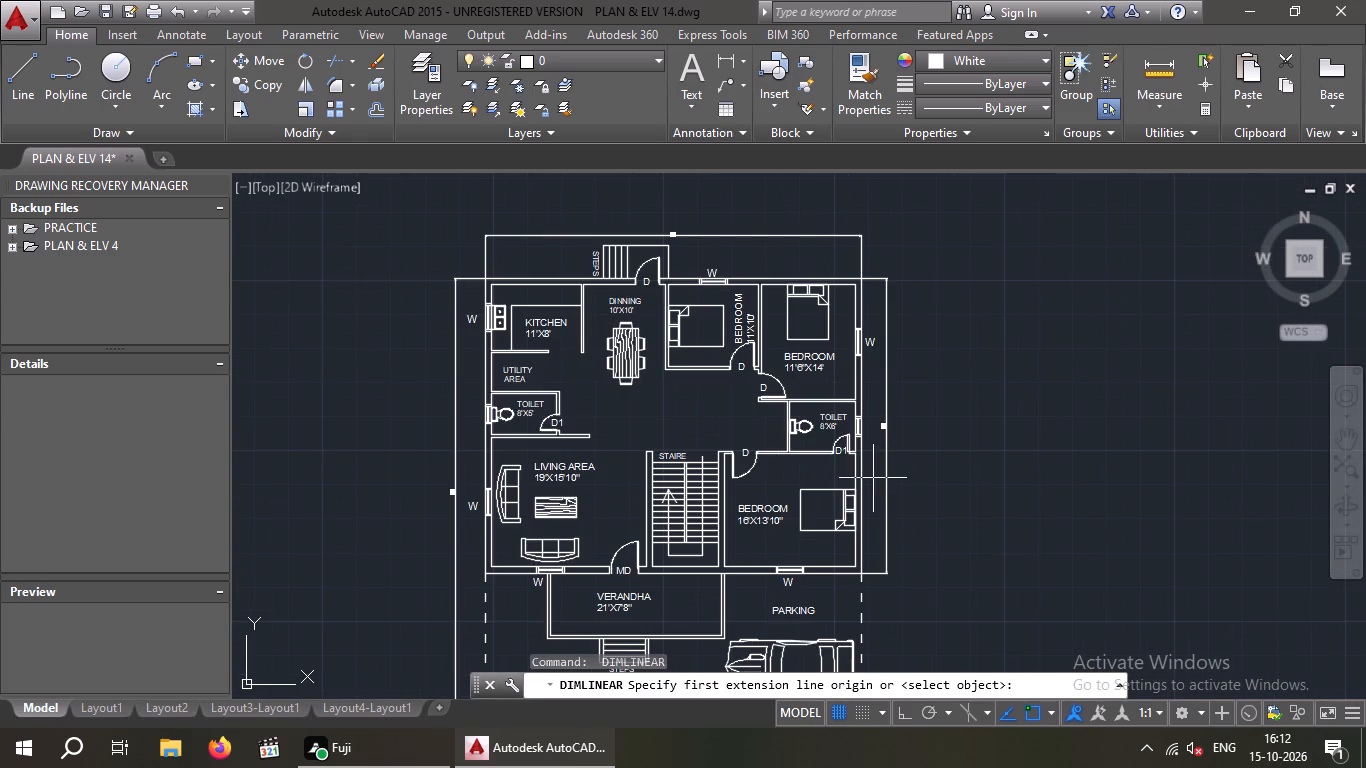
middle_click_drag(529, 465, 690, 431)
scroll(667, 442, "down", 2)
scroll(214, 446, "up", 2)
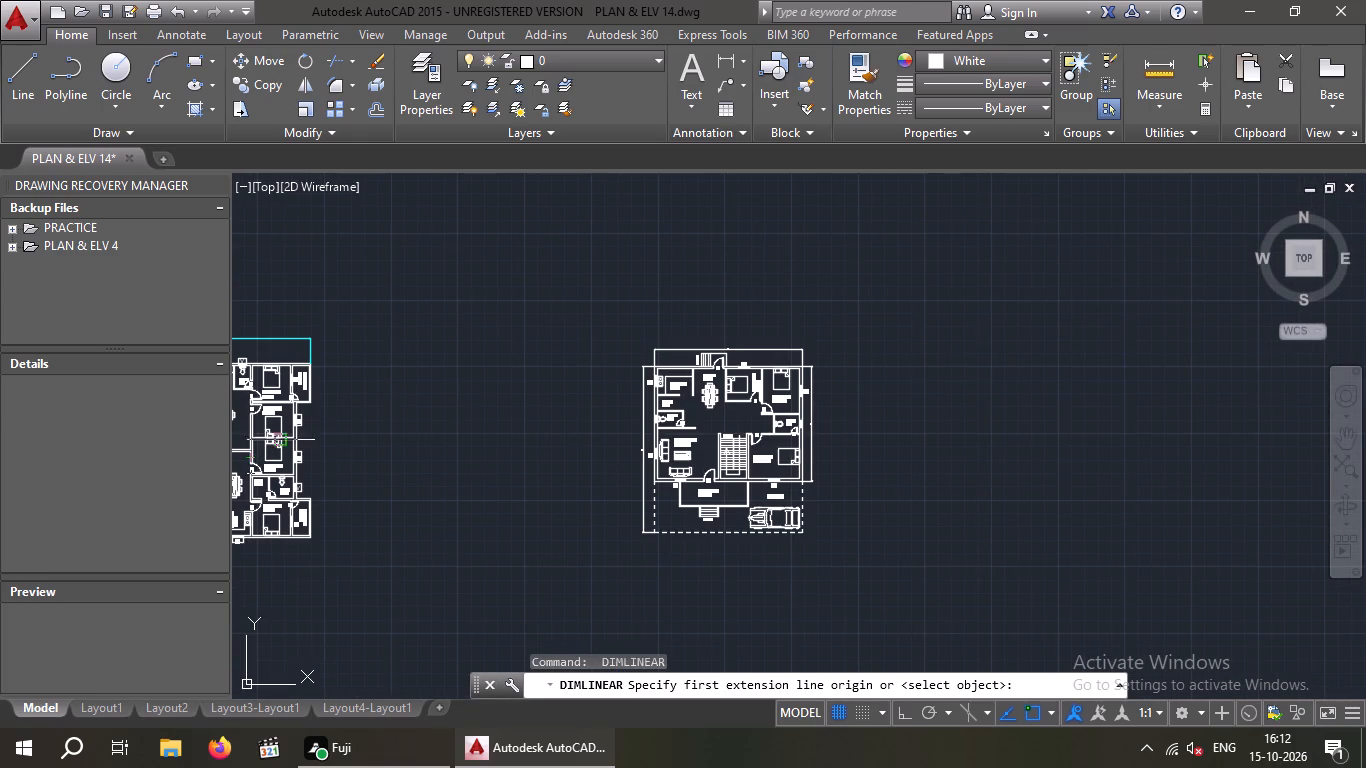
scroll(305, 444, "up", 1)
middle_click_drag(310, 443, 468, 426)
scroll(455, 419, "up", 2)
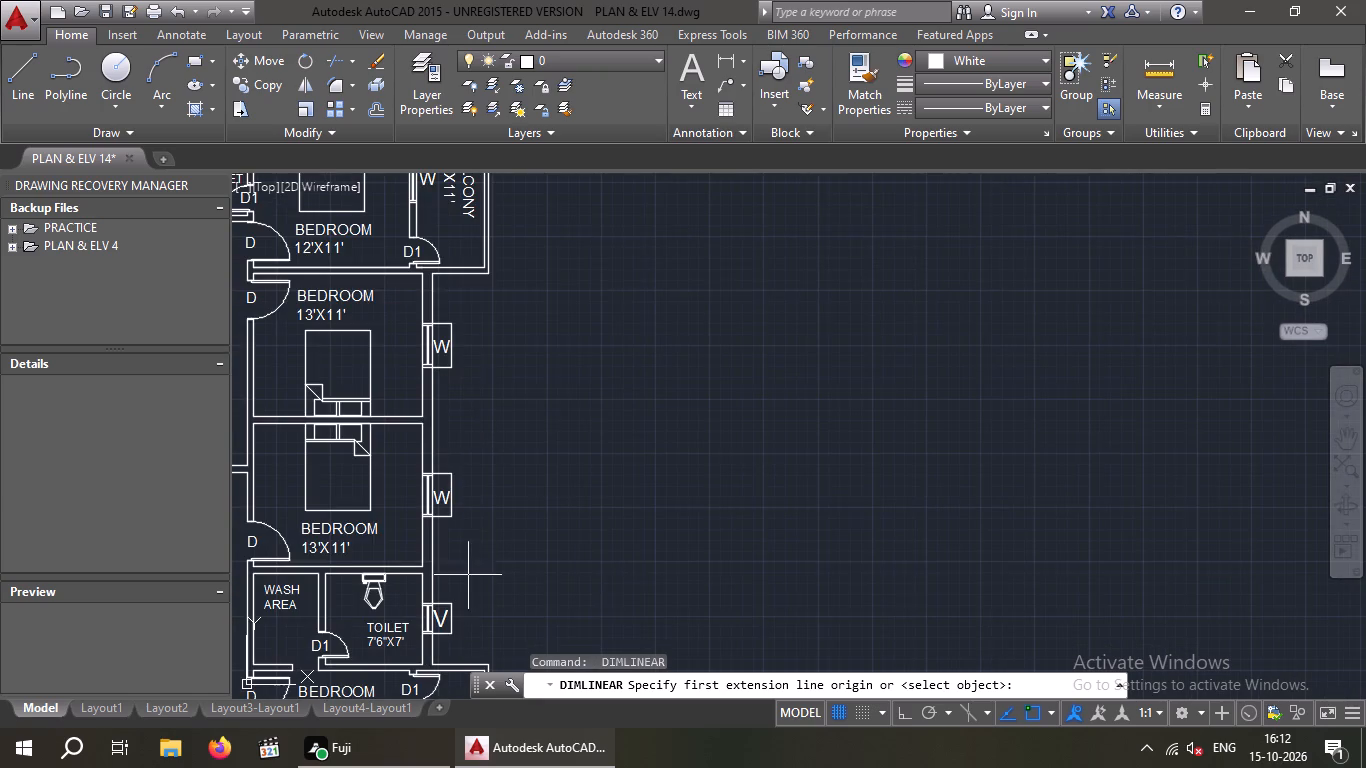
middle_click_drag(470, 573, 603, 346)
scroll(581, 396, "up", 3)
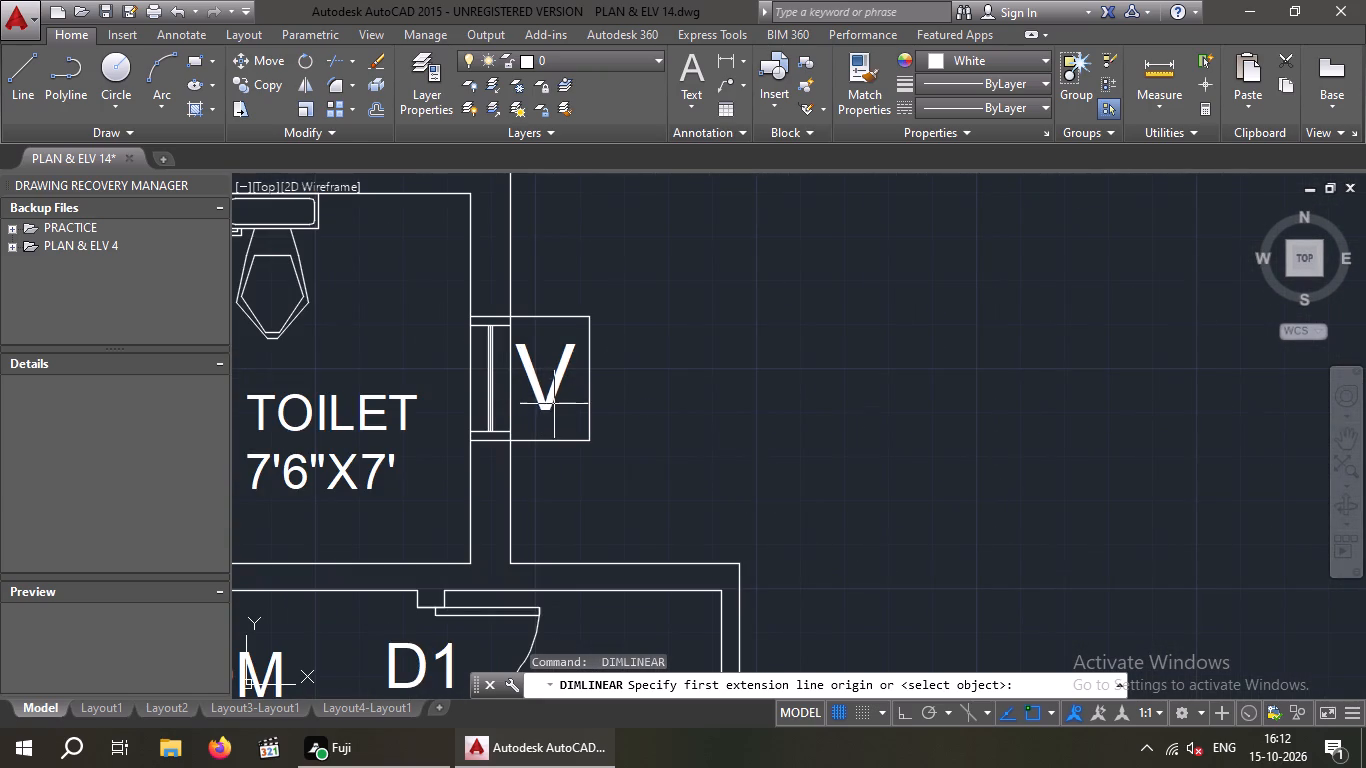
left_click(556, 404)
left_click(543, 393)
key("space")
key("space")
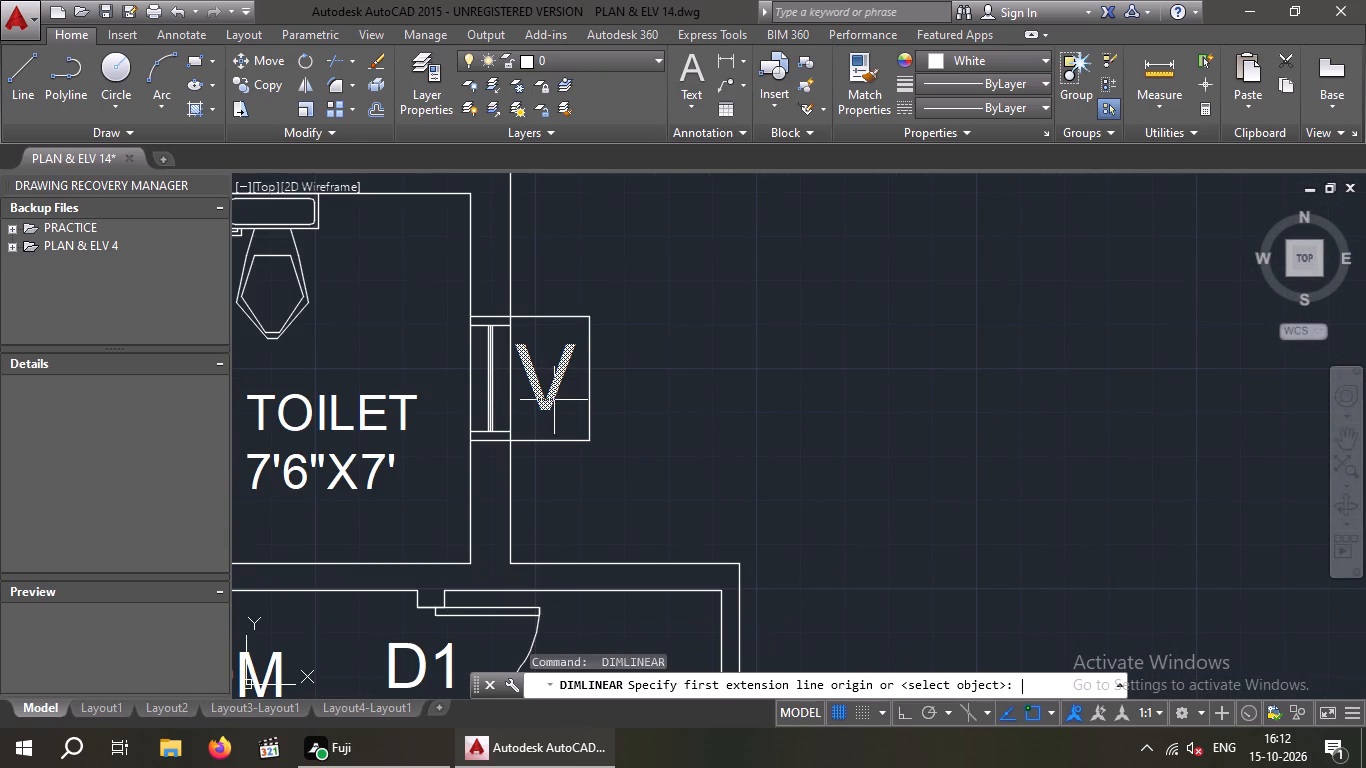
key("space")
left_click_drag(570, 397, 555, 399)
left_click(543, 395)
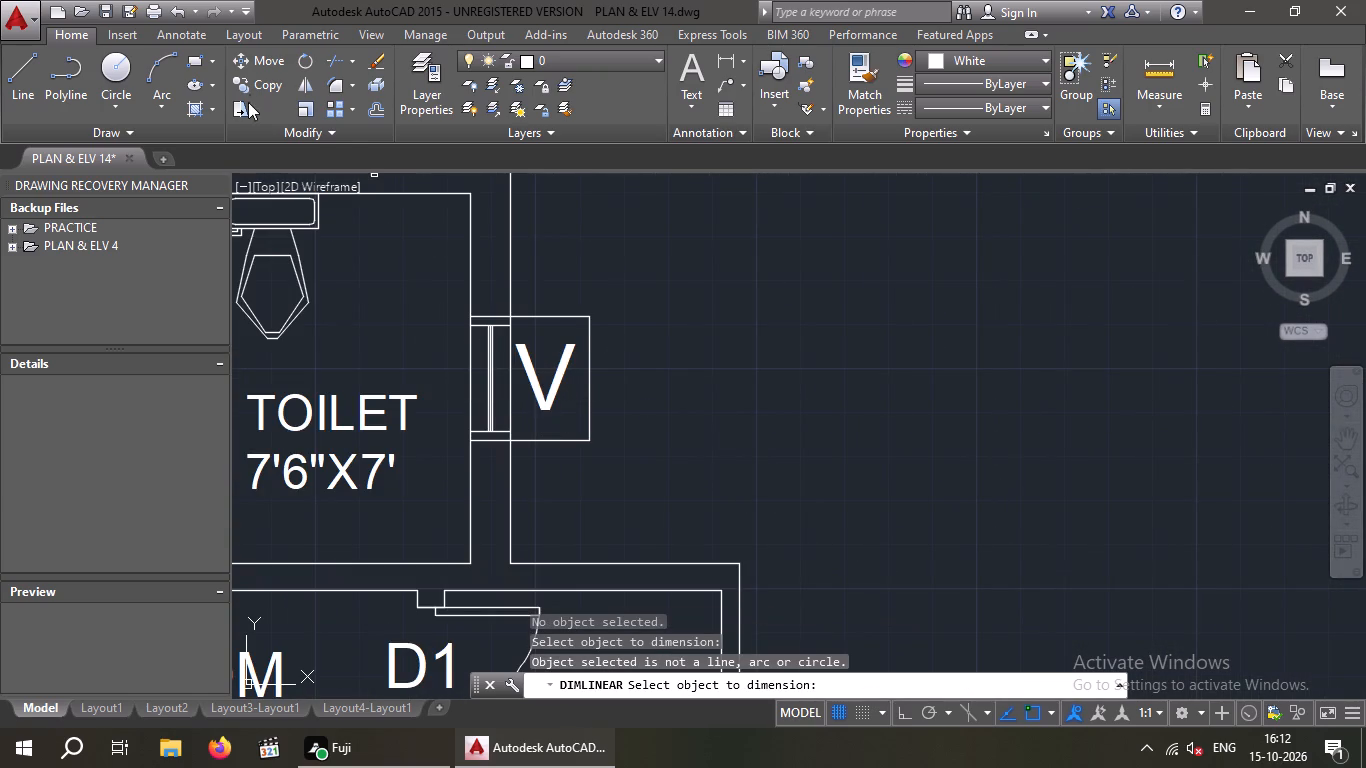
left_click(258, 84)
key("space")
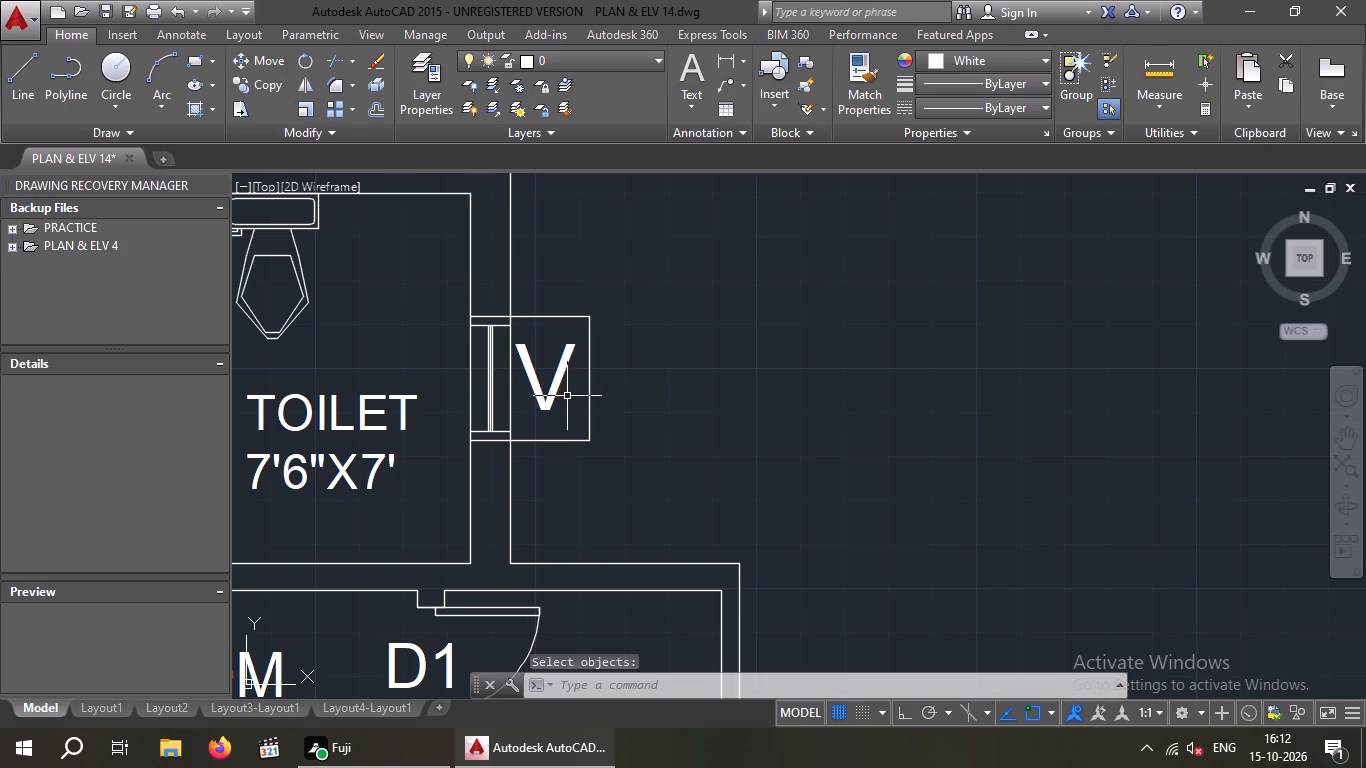
Copy the V tag from the neighbouring plan's toilet to just outside the 8'X5' toilet's ventilator on the west wall.
left_click_drag(569, 395, 553, 406)
left_click(542, 381)
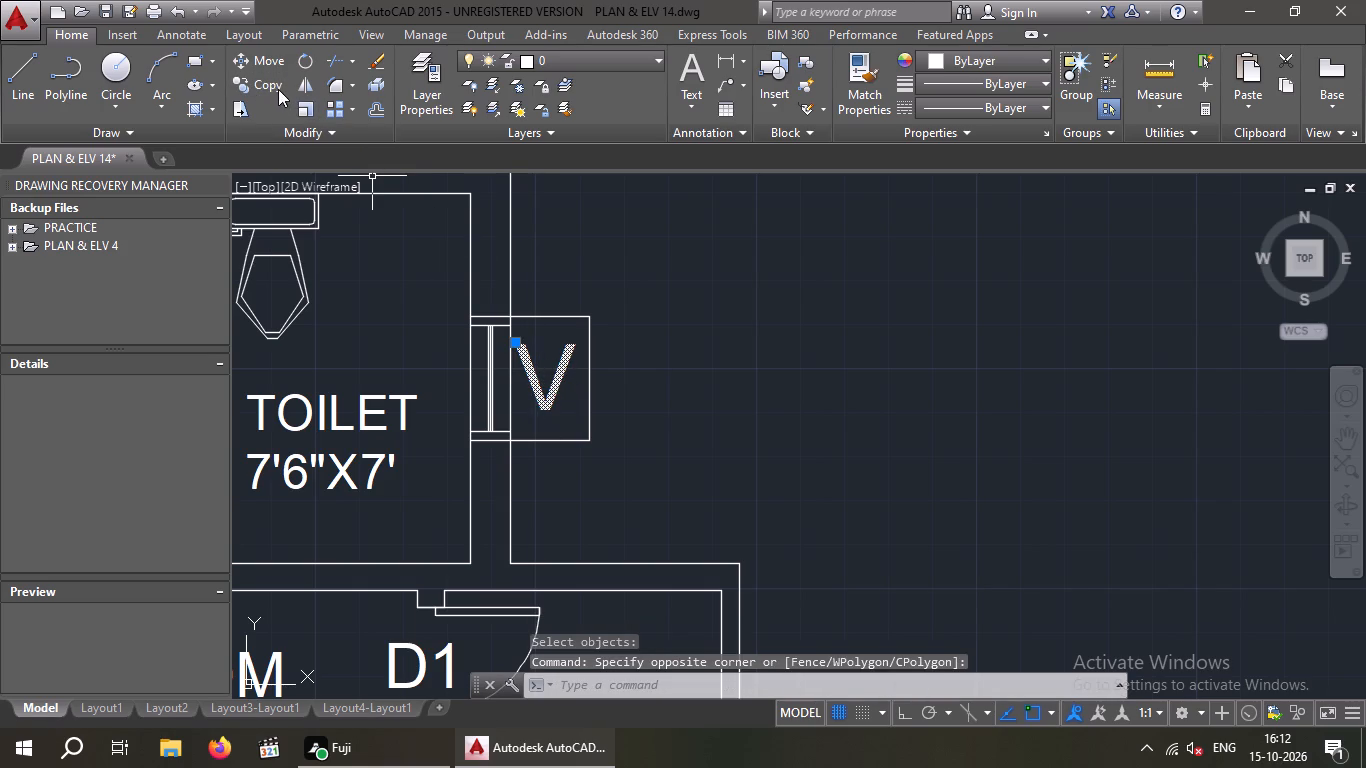
left_click(265, 86)
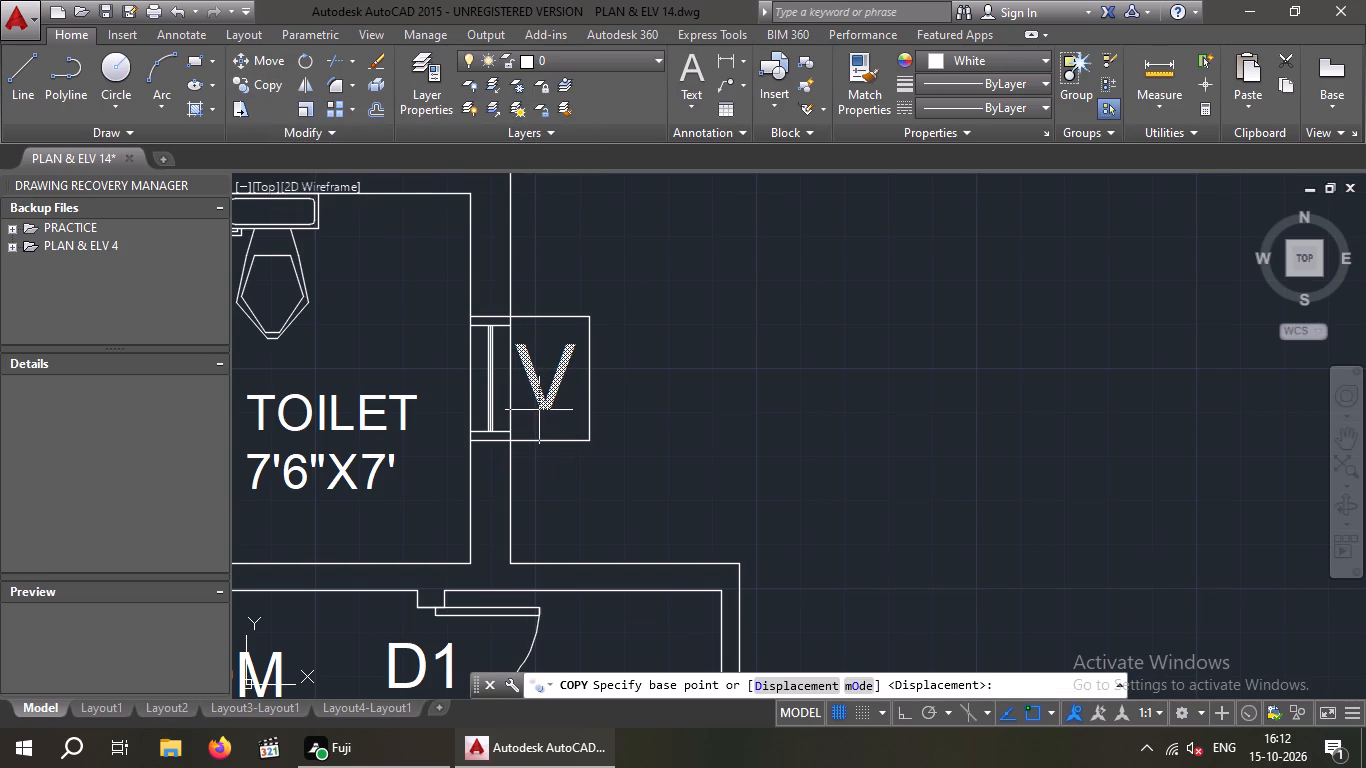
left_click(539, 409)
scroll(547, 415, "down", 8)
scroll(886, 326, "up", 4)
scroll(717, 404, "down", 1)
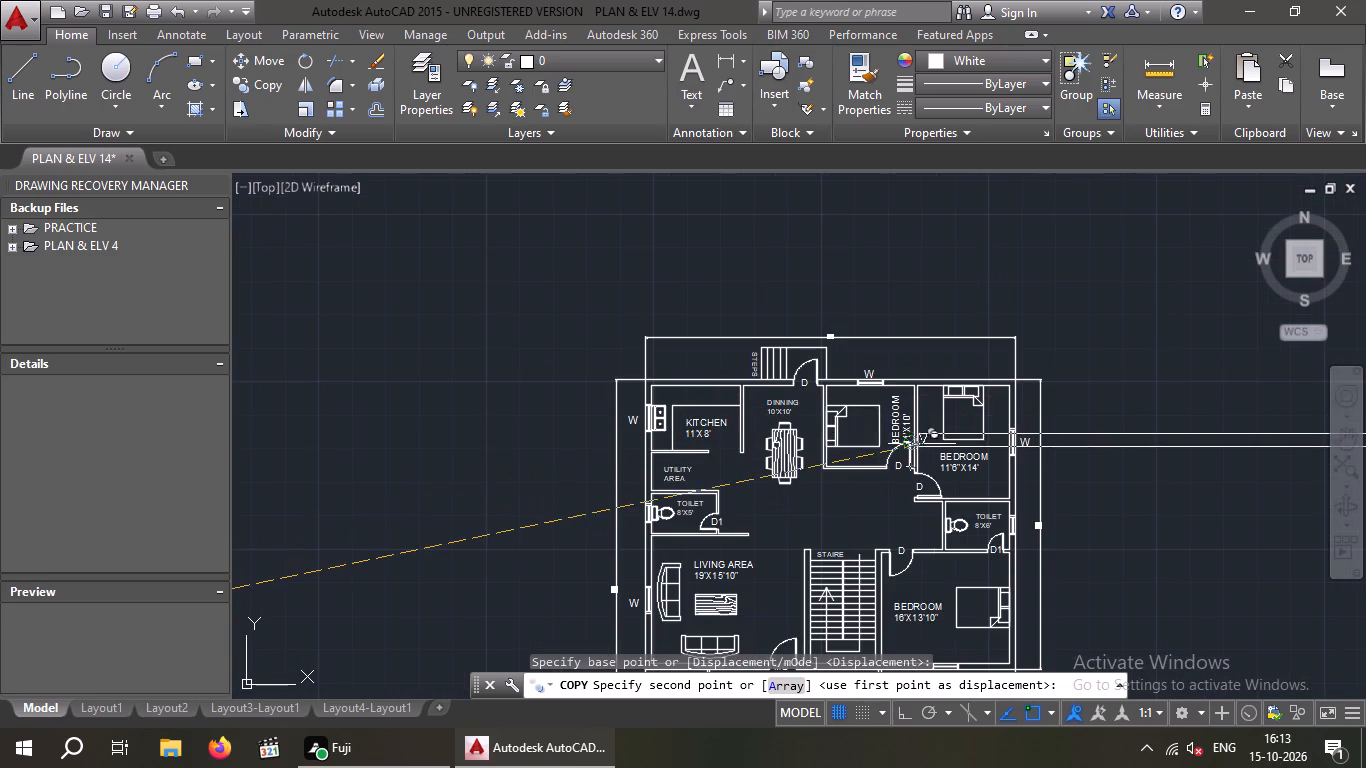
middle_click_drag(920, 437, 796, 355)
scroll(483, 442, "up", 2)
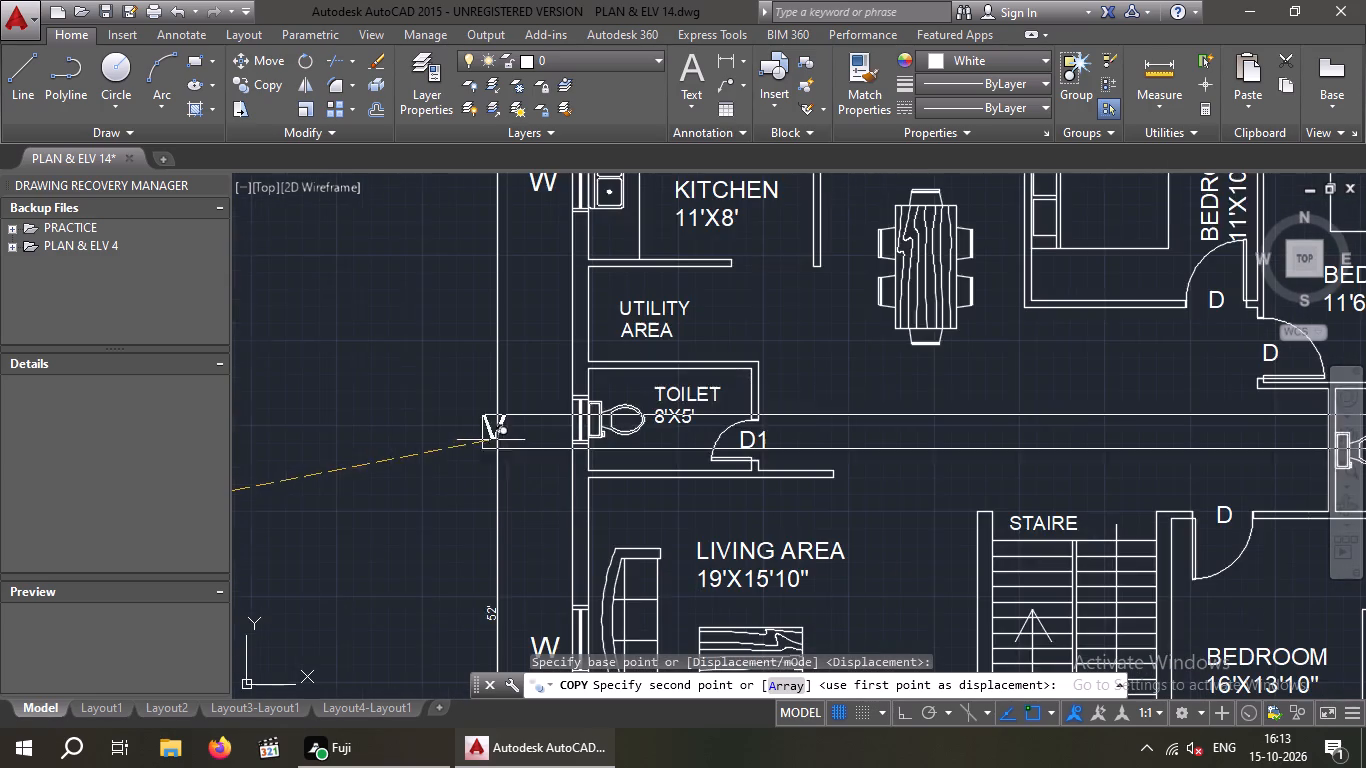
scroll(538, 444, "down", 1)
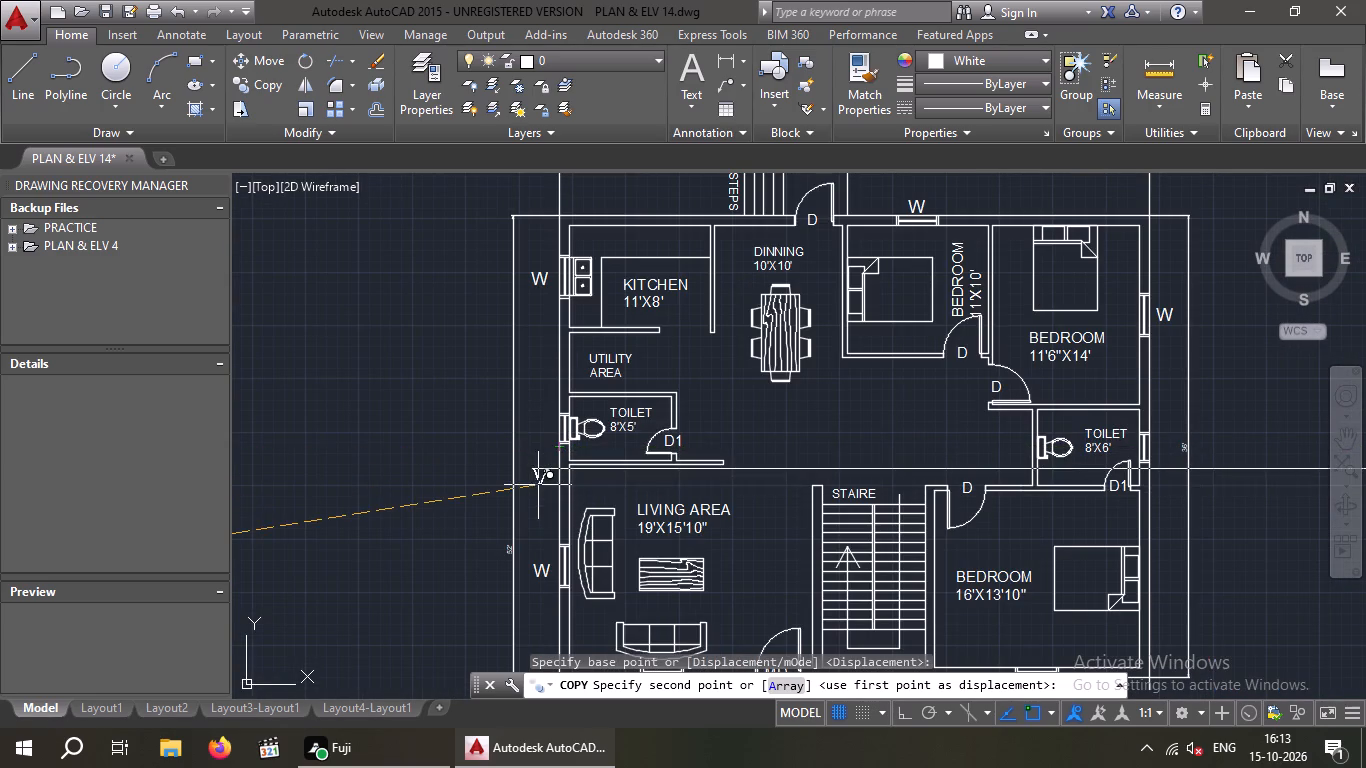
scroll(555, 449, "up", 3)
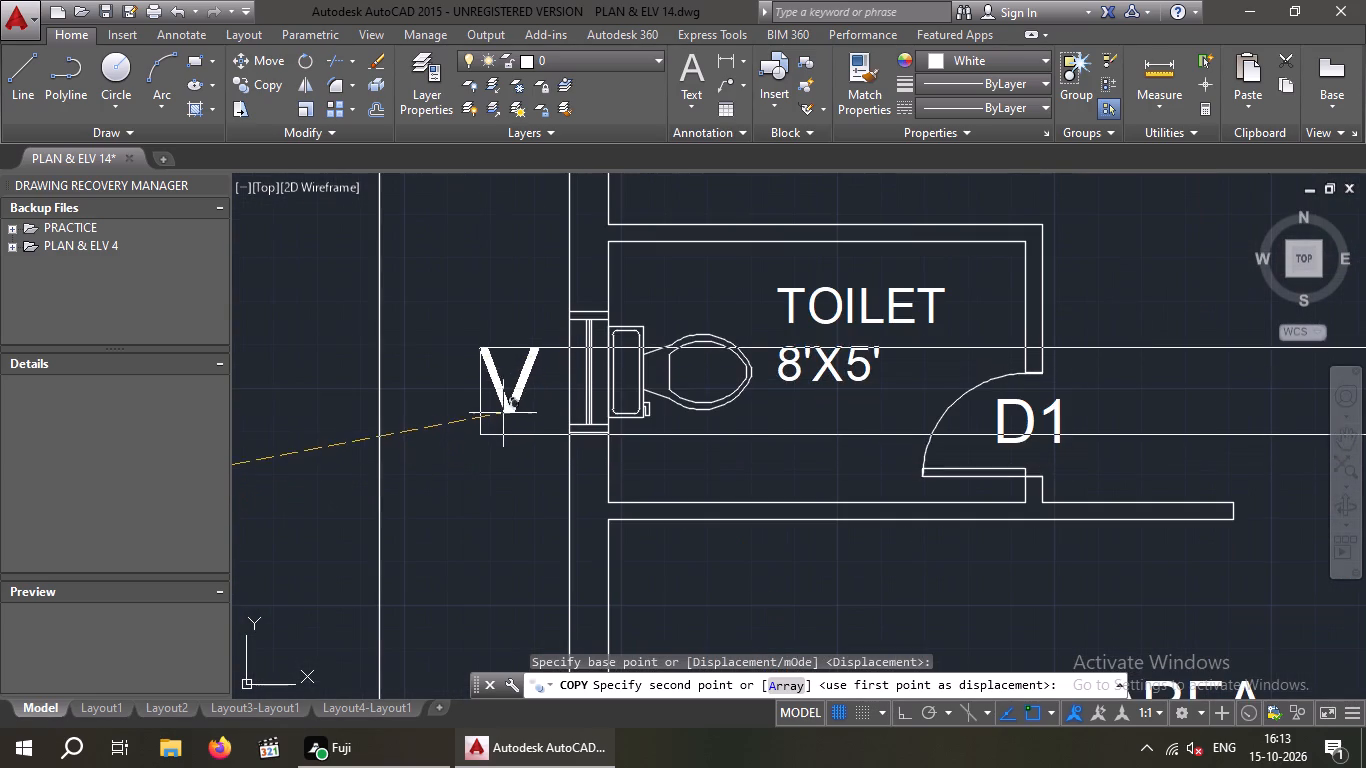
left_click(513, 415)
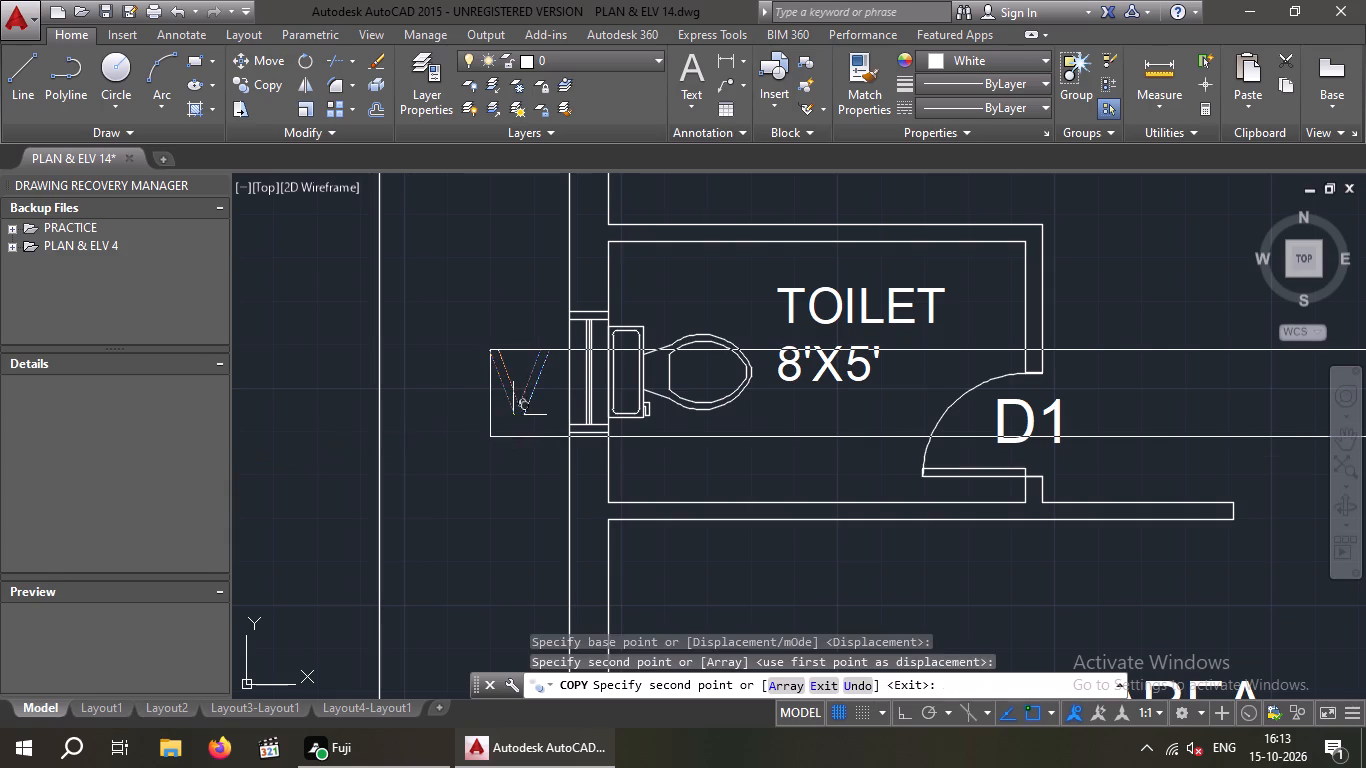
Place another copy of the V tag just outside the 8'X6' toilet's ventilator on the east wall.
scroll(513, 415, "down", 3)
middle_click_drag(990, 479, 838, 480)
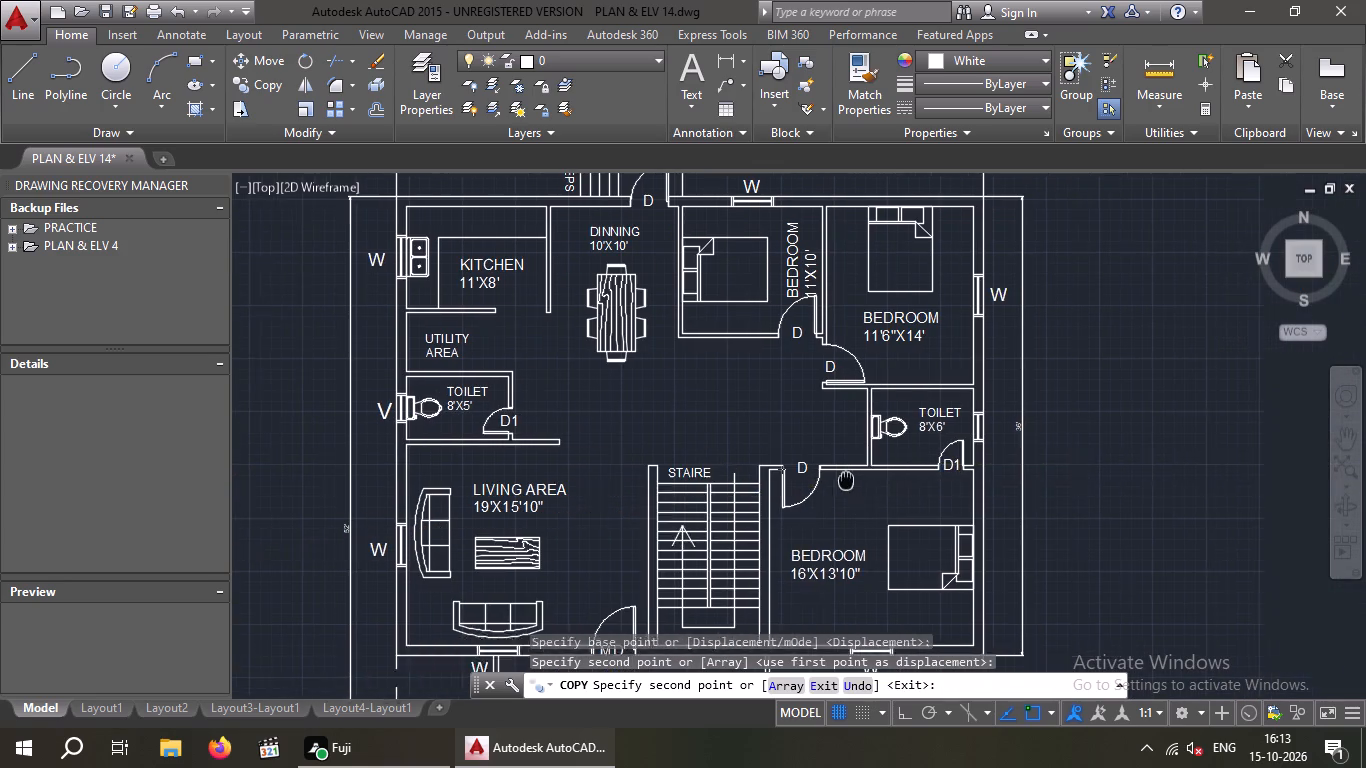
middle_click_drag(838, 480, 687, 489)
scroll(839, 445, "up", 5)
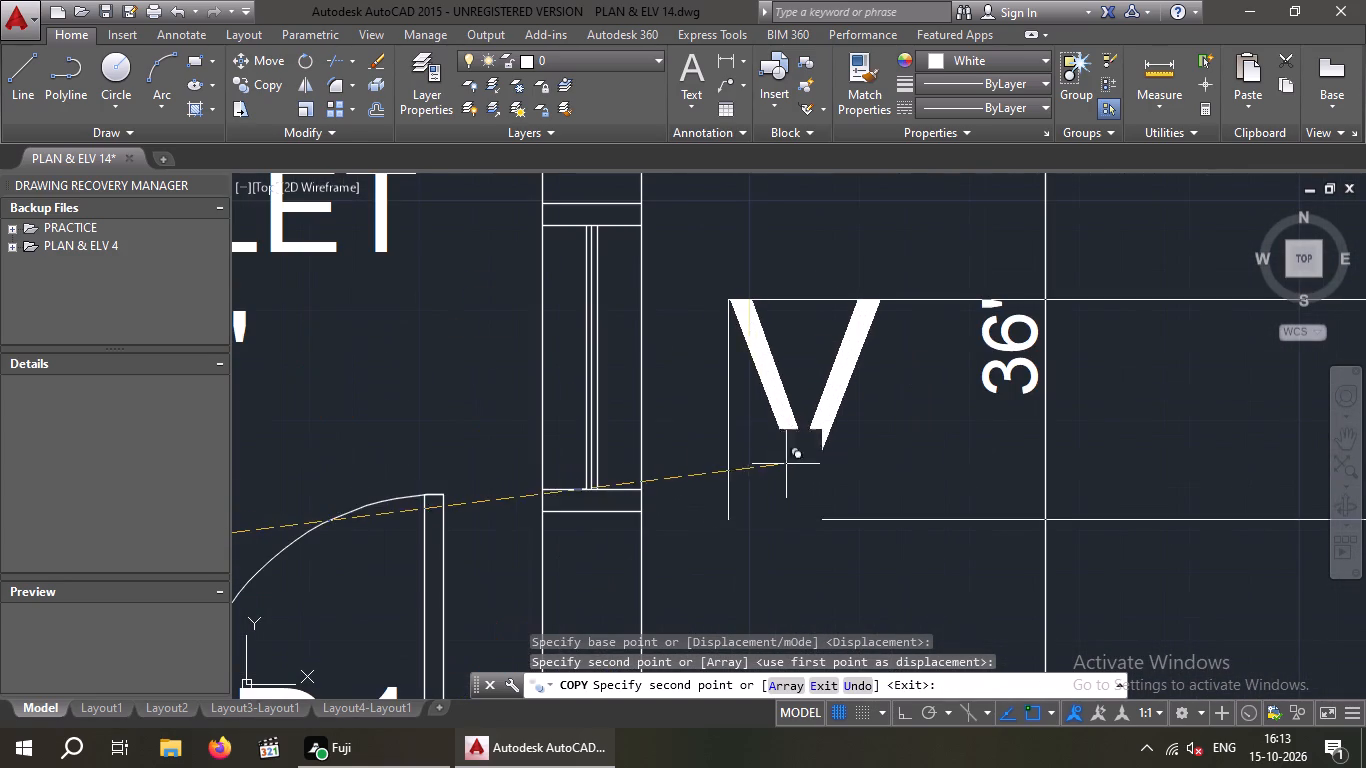
left_click(743, 432)
scroll(746, 442, "down", 3)
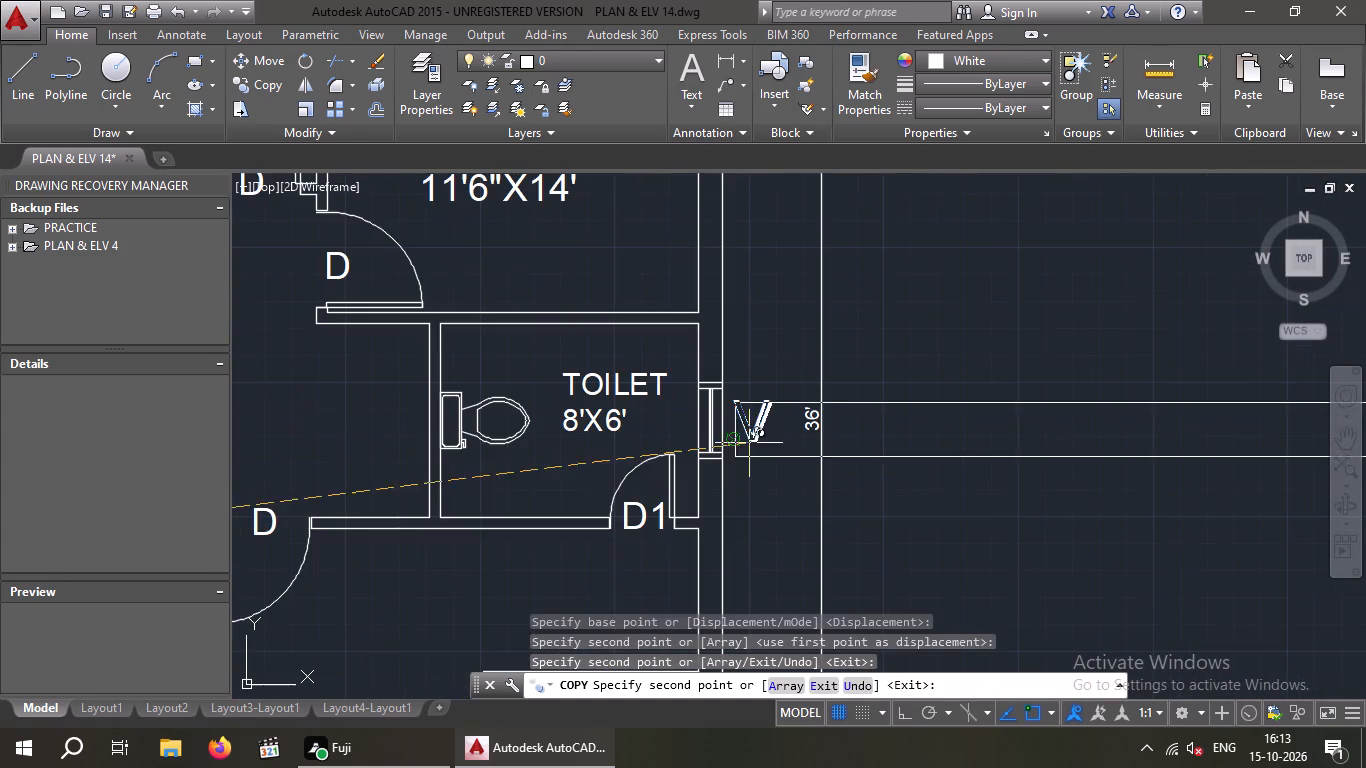
key("space")
Set the text height of the overall dimension on the house's north side to 20".
scroll(956, 455, "down", 2)
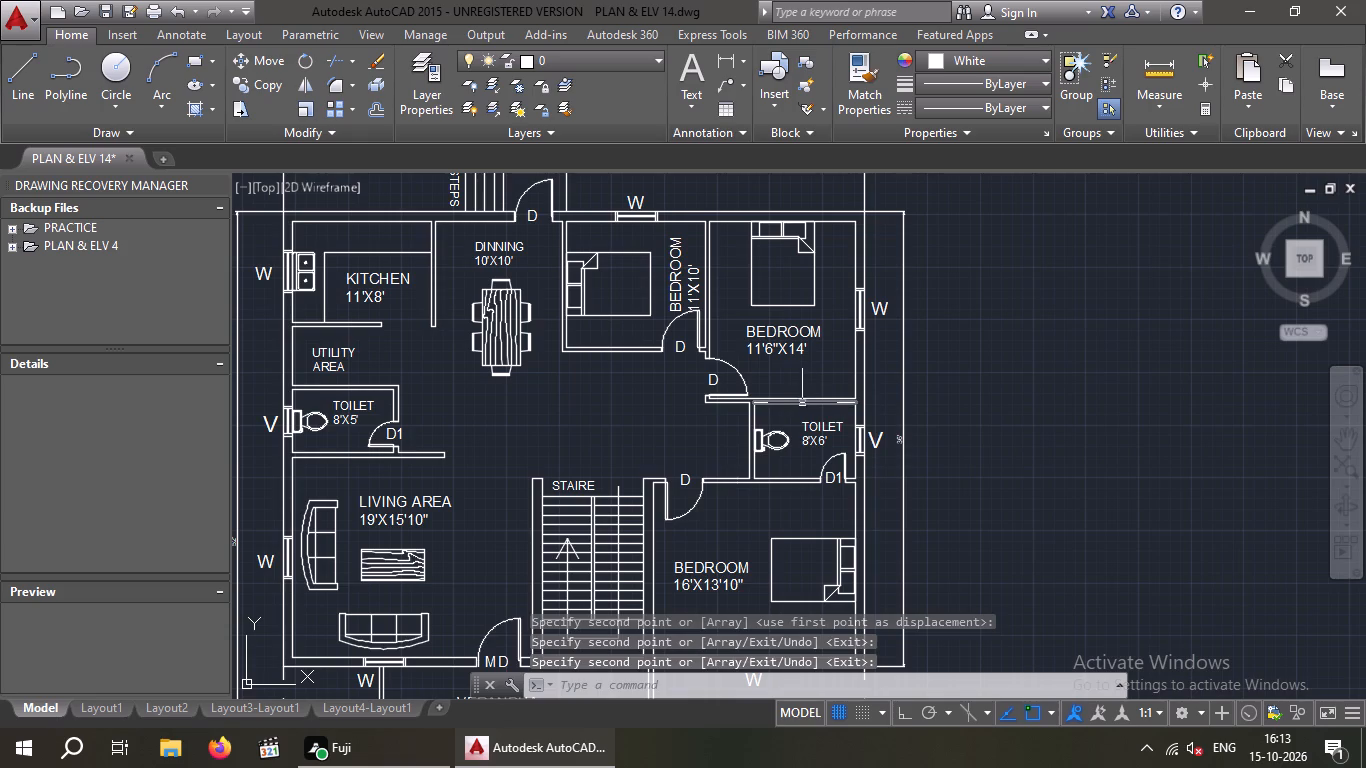
middle_click_drag(812, 403, 913, 436)
middle_click(918, 443)
middle_click_drag(636, 251, 599, 383)
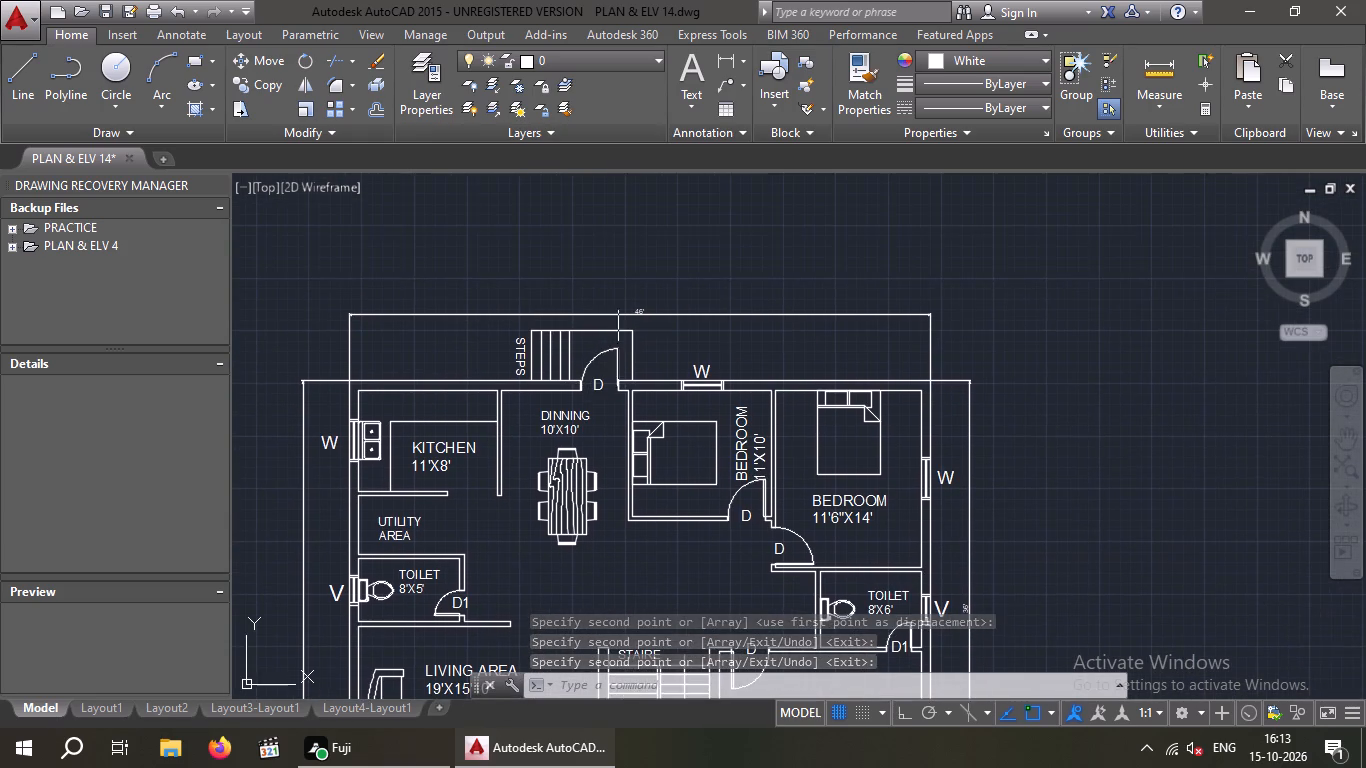
scroll(649, 307, "up", 4)
double_click(633, 307)
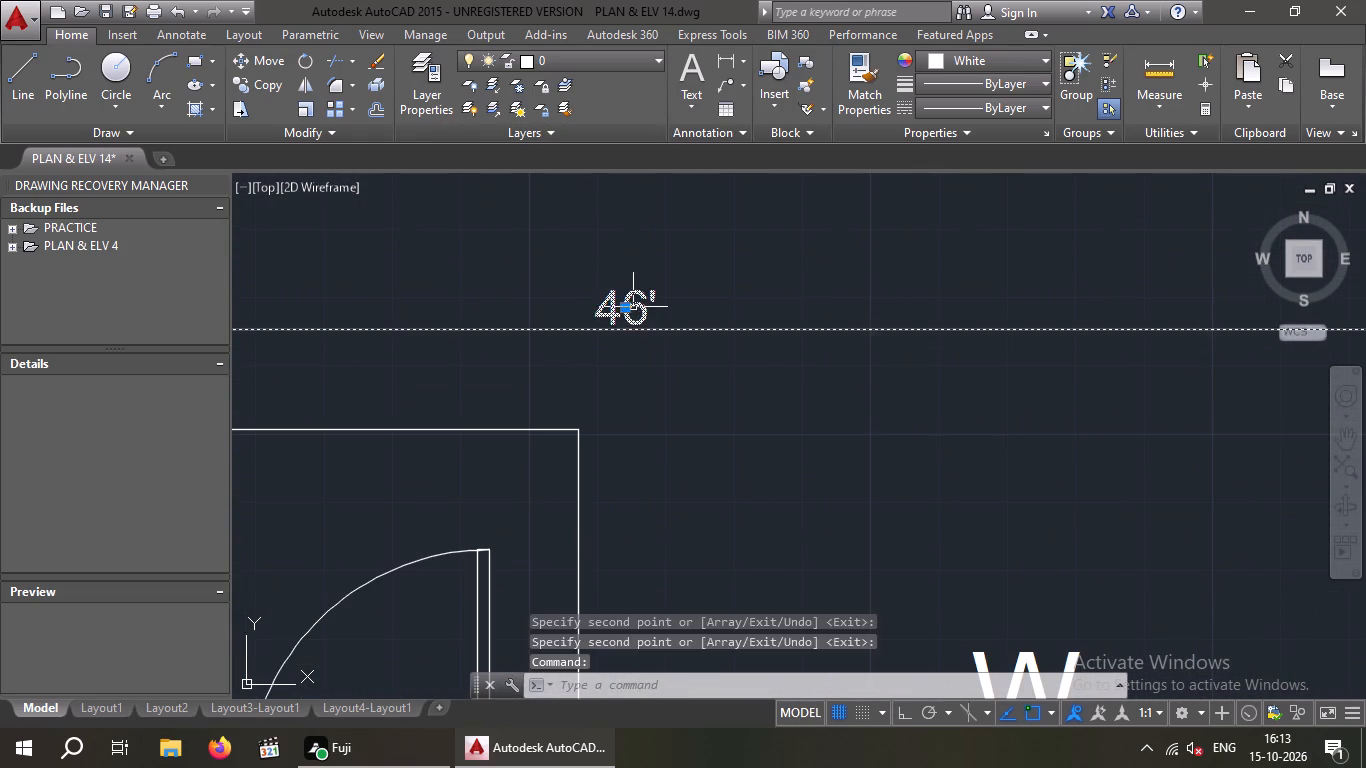
left_click(648, 309)
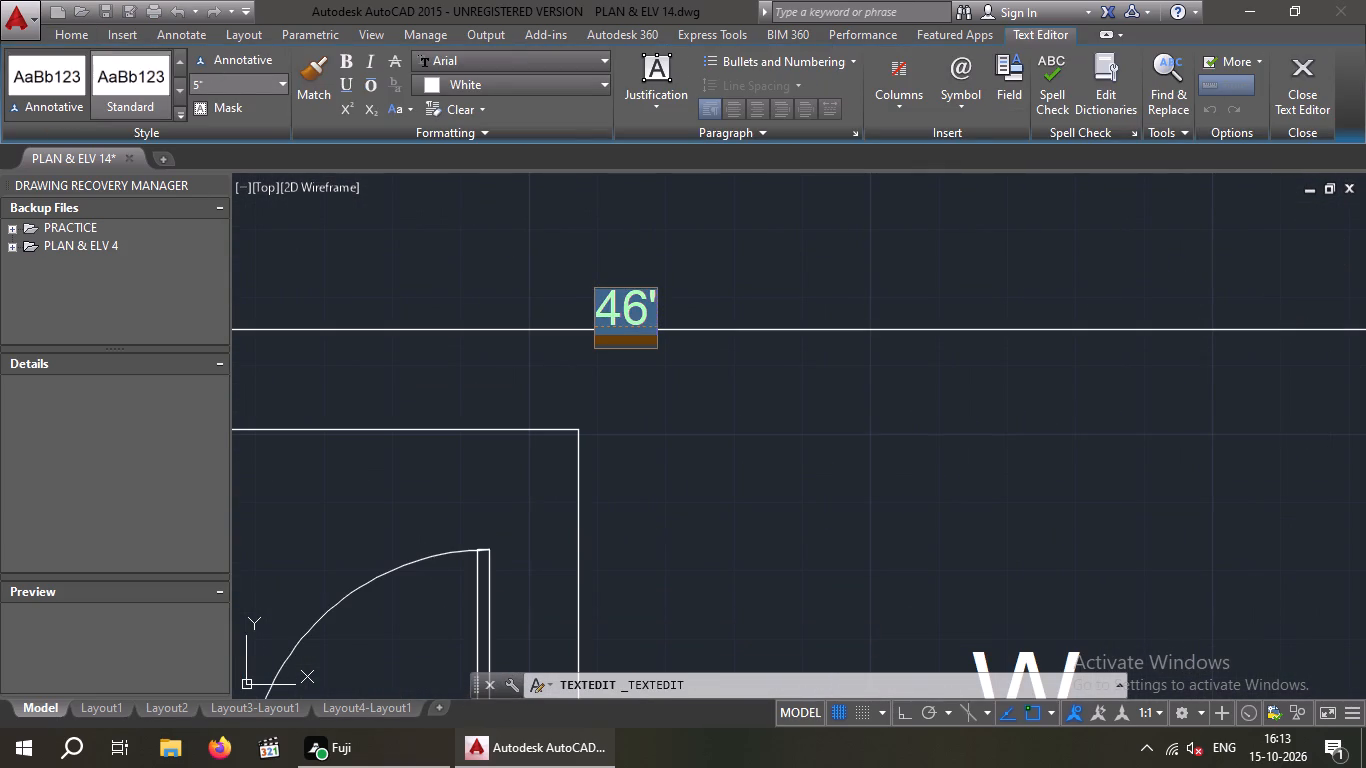
left_click(218, 92)
type("20")
key("apostrophe")
key("Return")
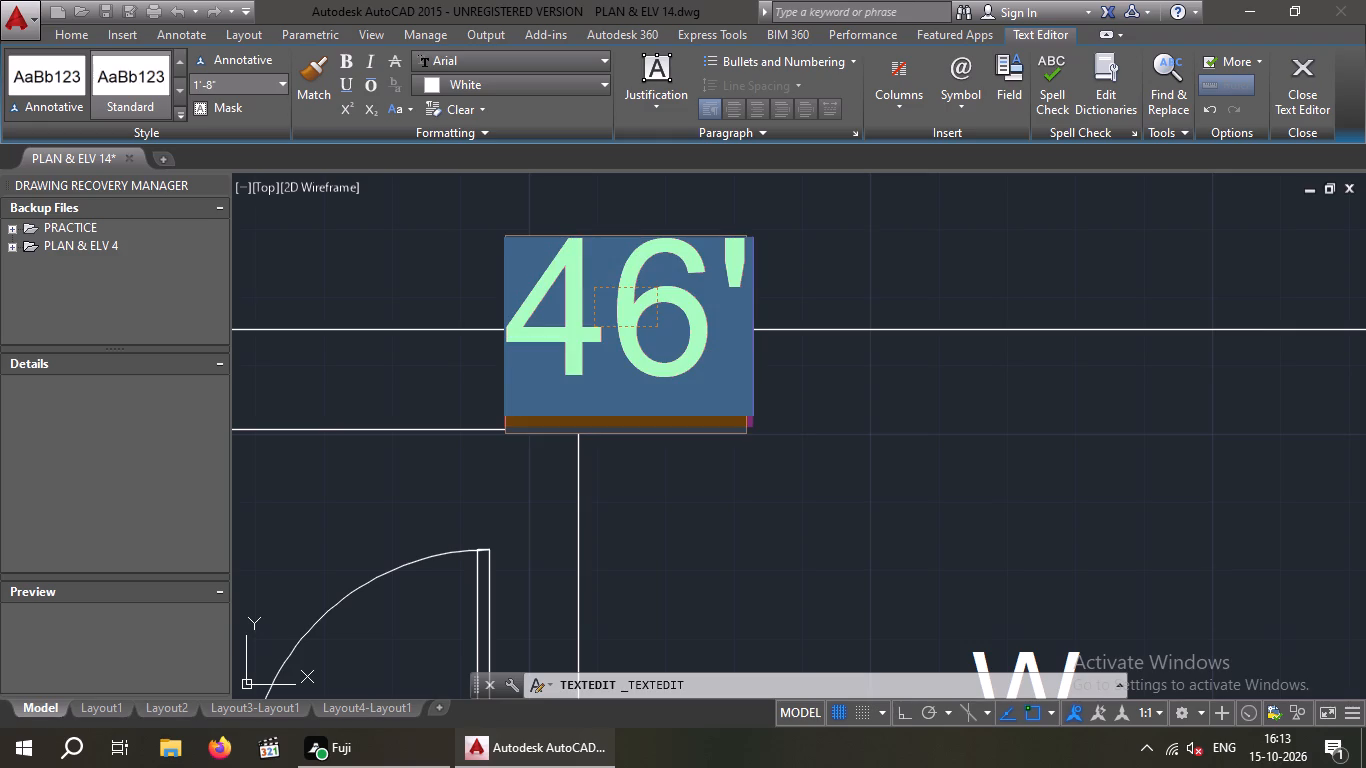
left_click(415, 255)
Set the text height of the vertical dimension west of the plan to 20".
scroll(414, 254, "down", 2)
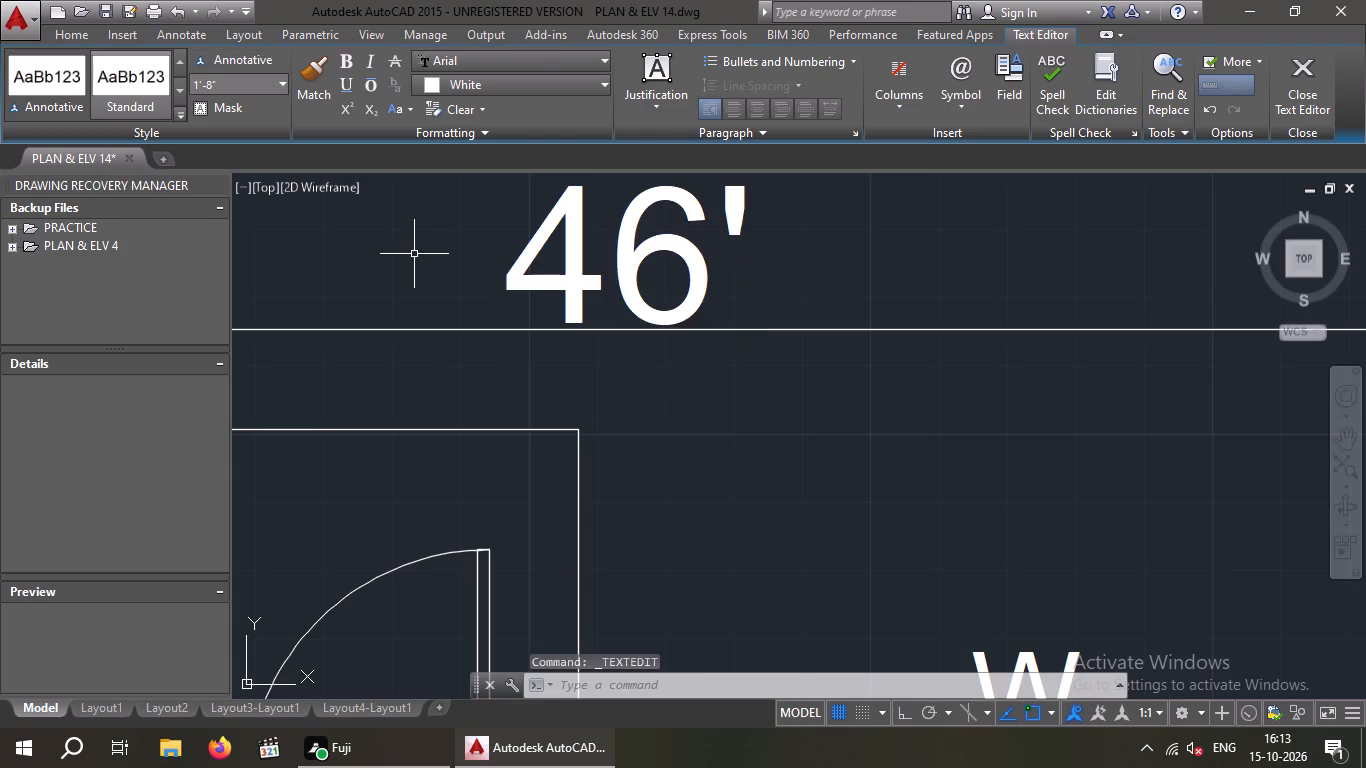
scroll(431, 280, "down", 3)
scroll(505, 333, "down", 1)
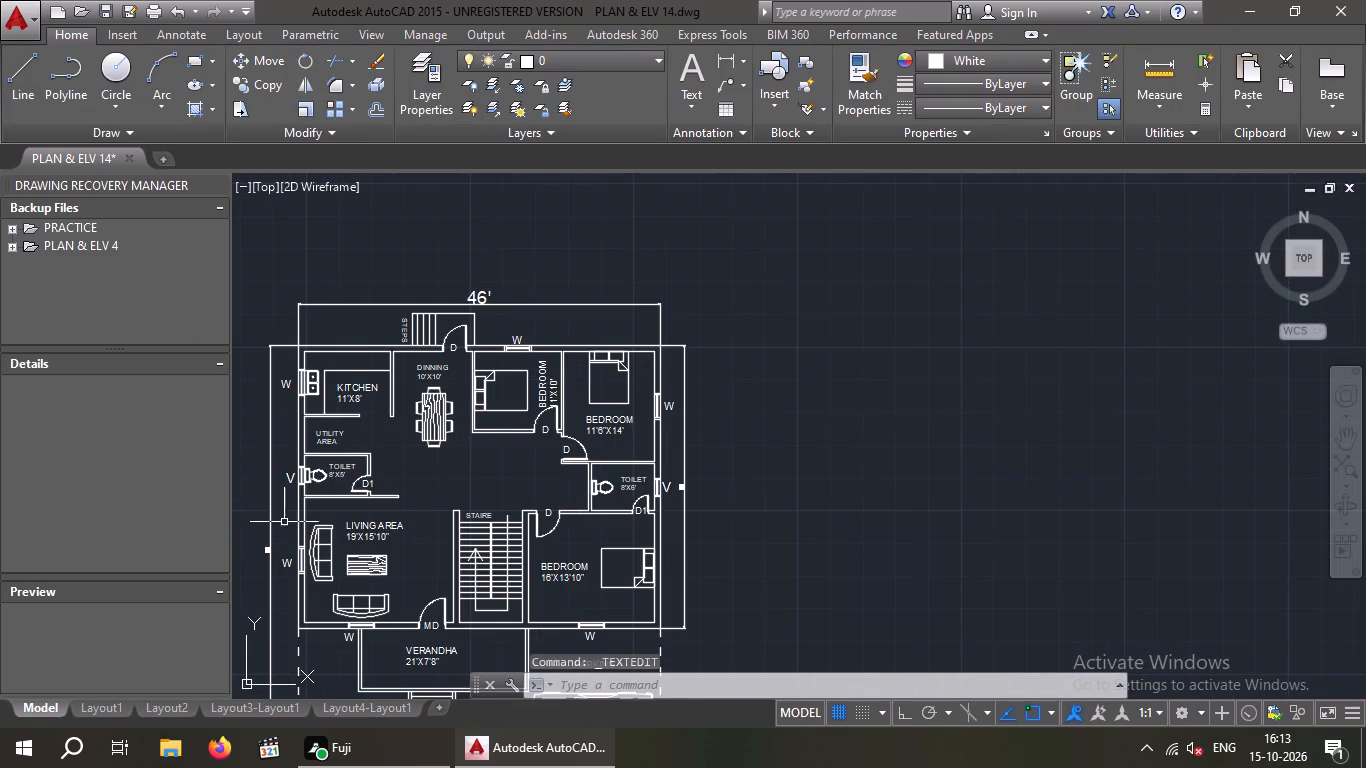
middle_click_drag(305, 481, 437, 435)
scroll(407, 494, "up", 1)
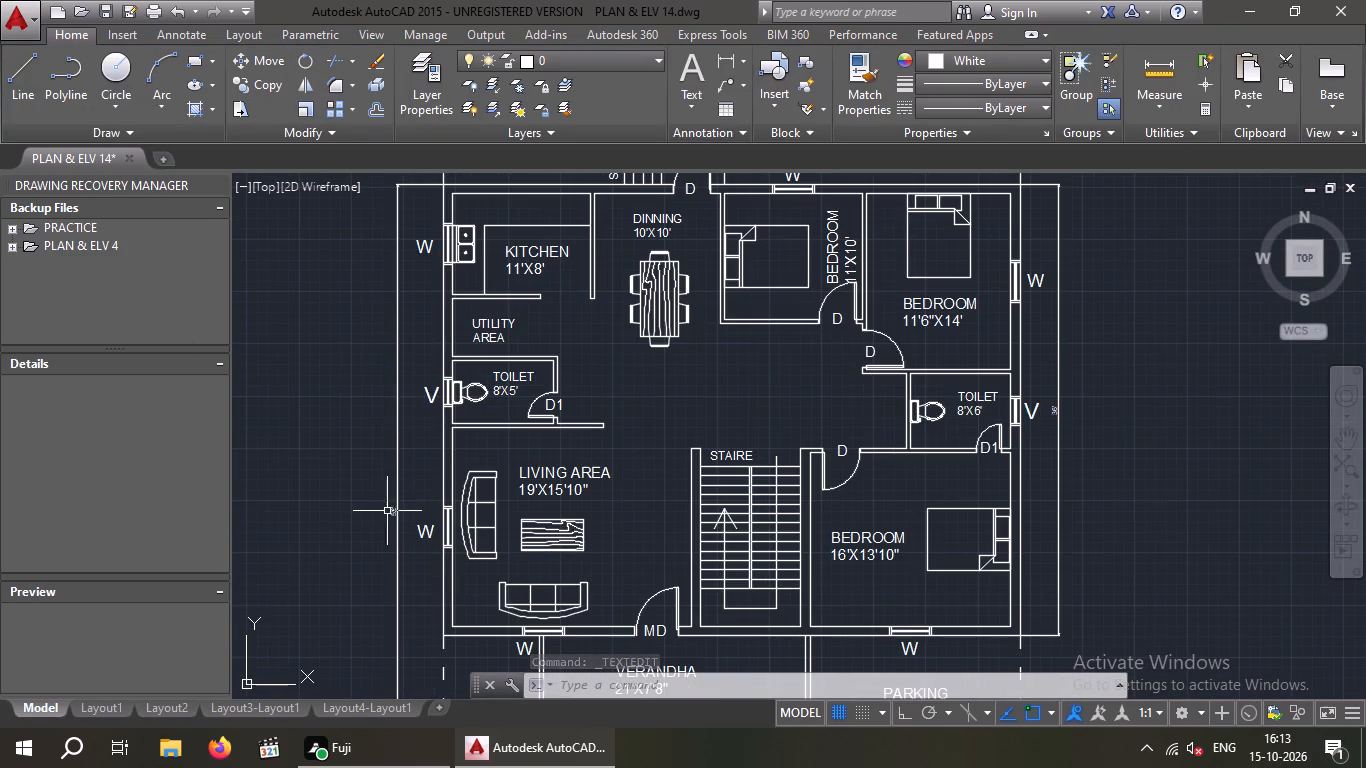
scroll(392, 515, "up", 2)
double_click(396, 512)
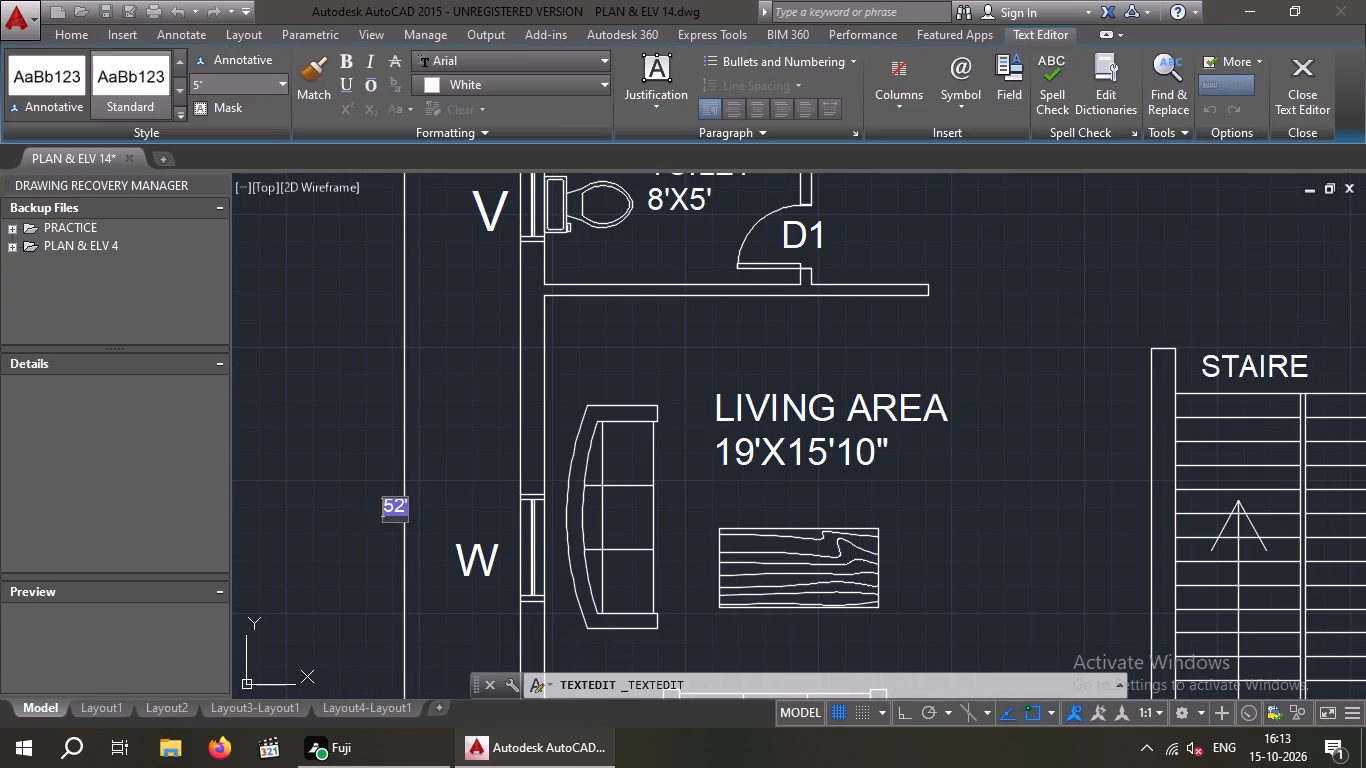
scroll(400, 510, "up", 1)
left_click(402, 510)
left_click(221, 87)
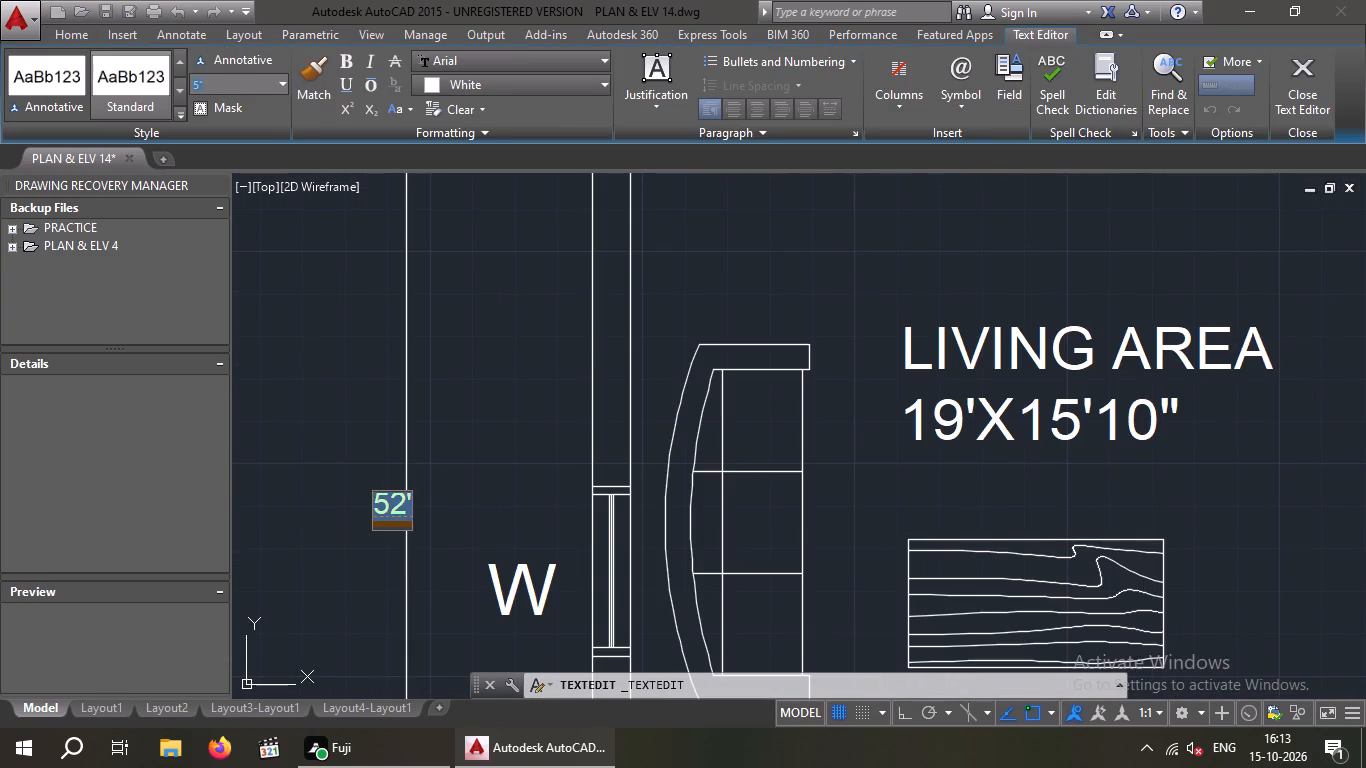
type("20")
key("shift+quotedbl")
key("Return")
left_click(310, 310)
Set the text height of the vertical dimension east of the plan to 20".
scroll(319, 328, "down", 1)
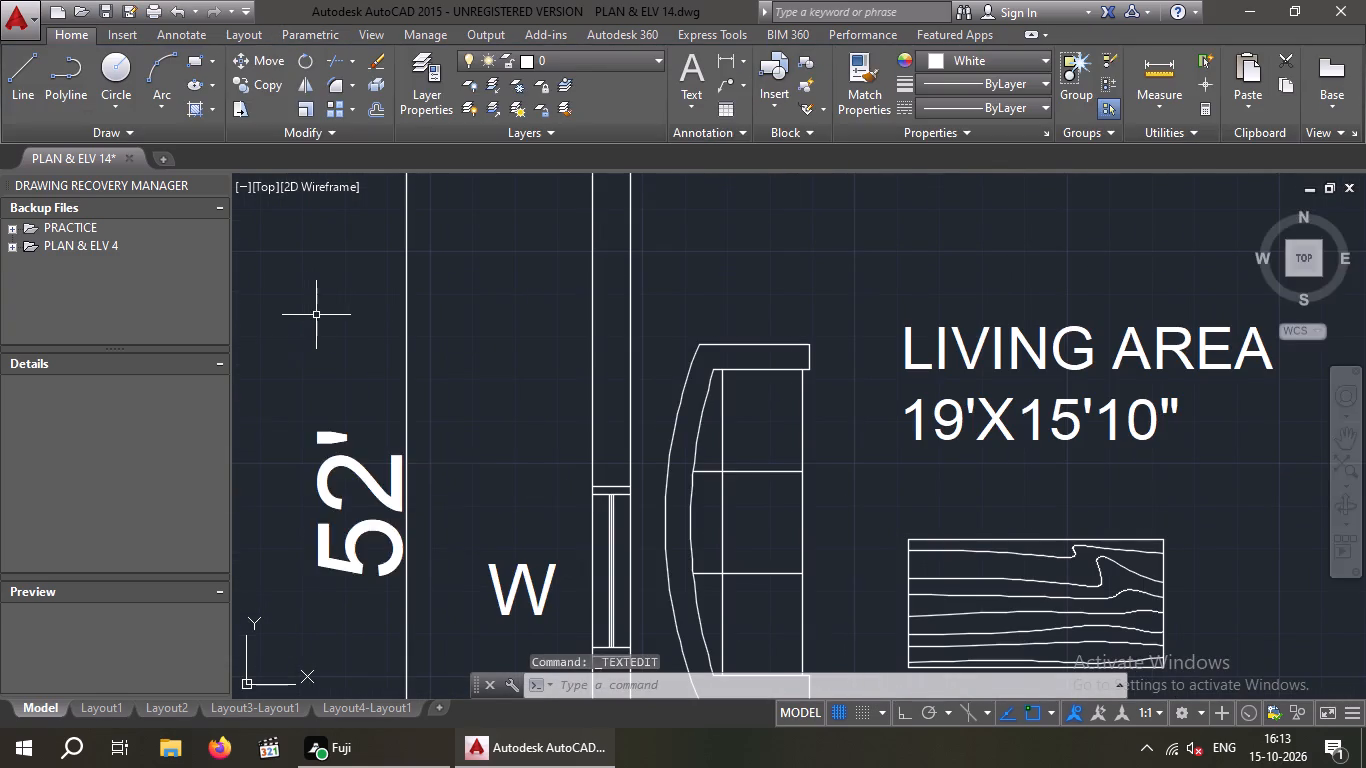
scroll(318, 324, "down", 2)
scroll(387, 413, "down", 2)
middle_click_drag(373, 421, 262, 449)
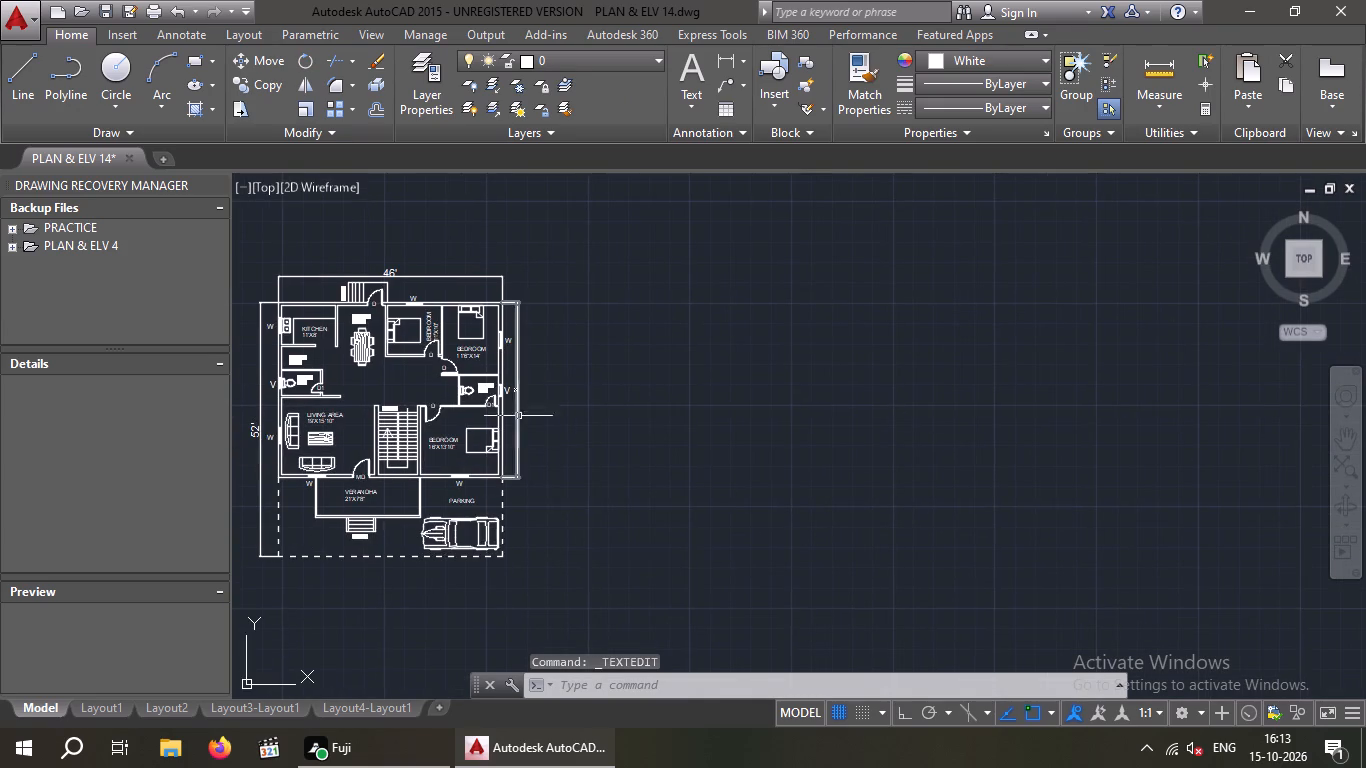
scroll(524, 390, "up", 6)
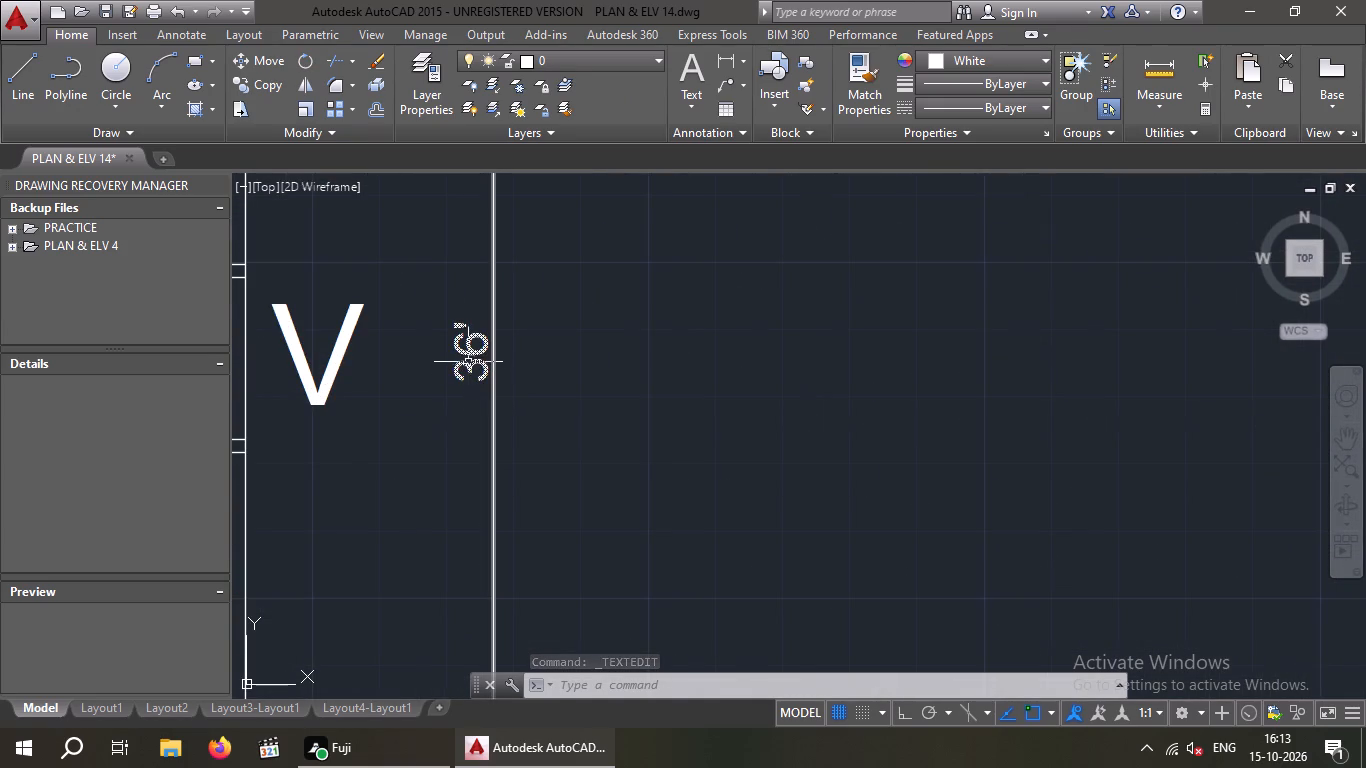
double_click(468, 357)
left_click(491, 372)
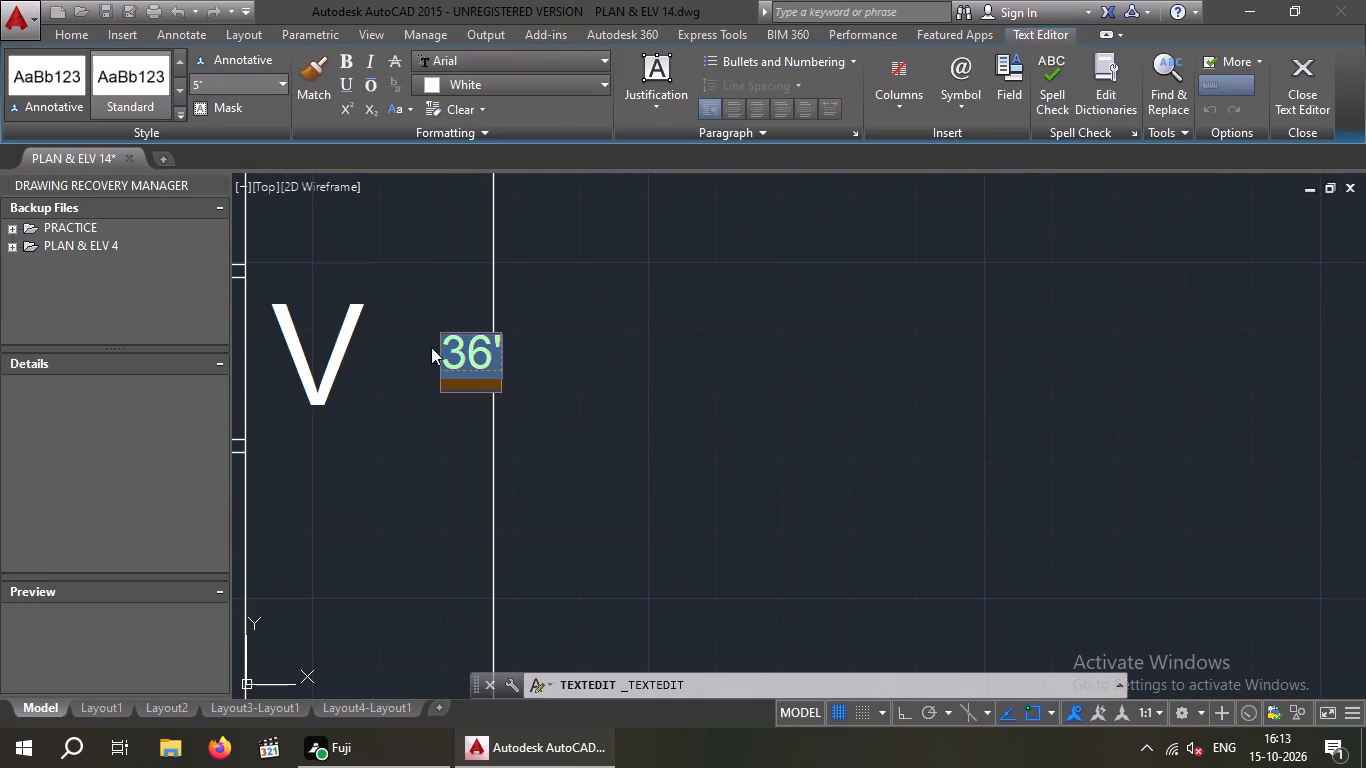
left_click(237, 80)
type("20")
key("shift+quotedbl")
key("Return")
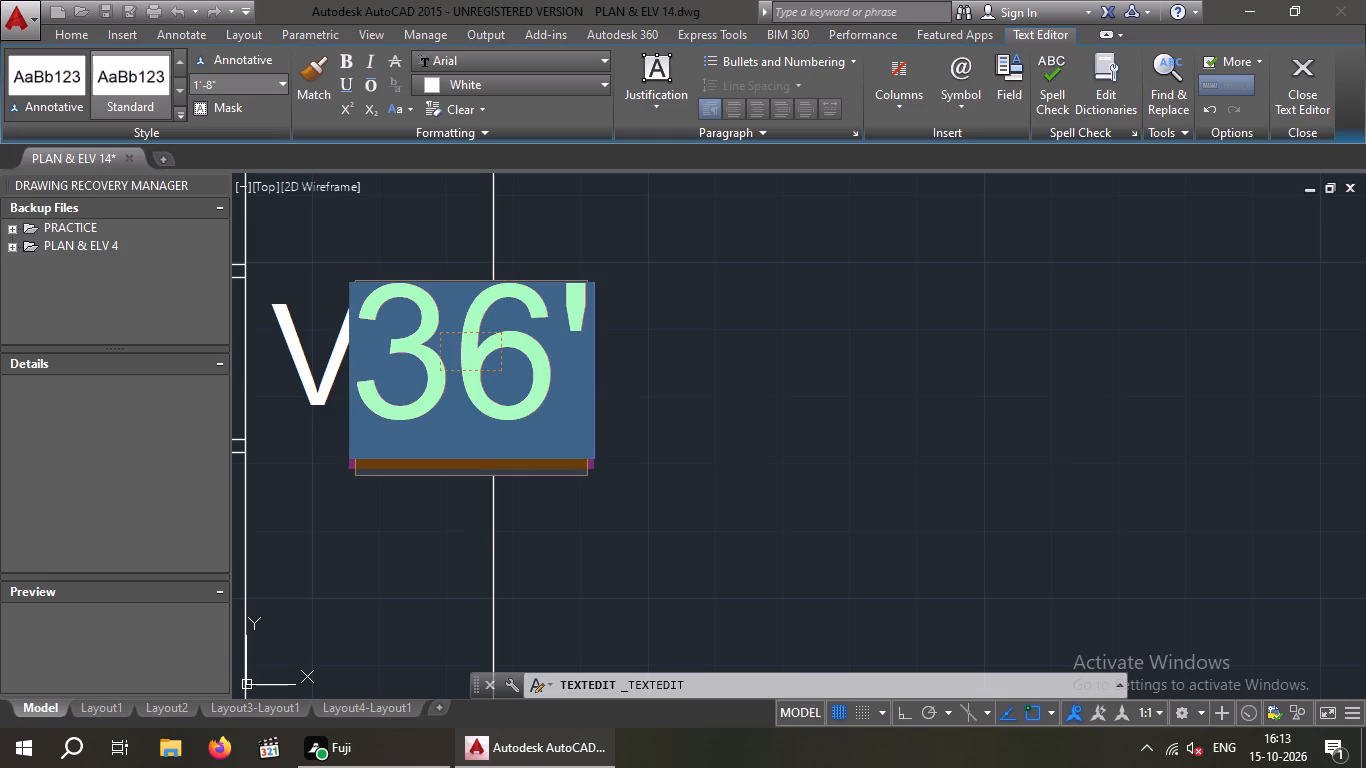
left_click(882, 417)
Move the east vertical dimension's line farther out from the house so its text clears the V tag.
scroll(794, 417, "down", 1)
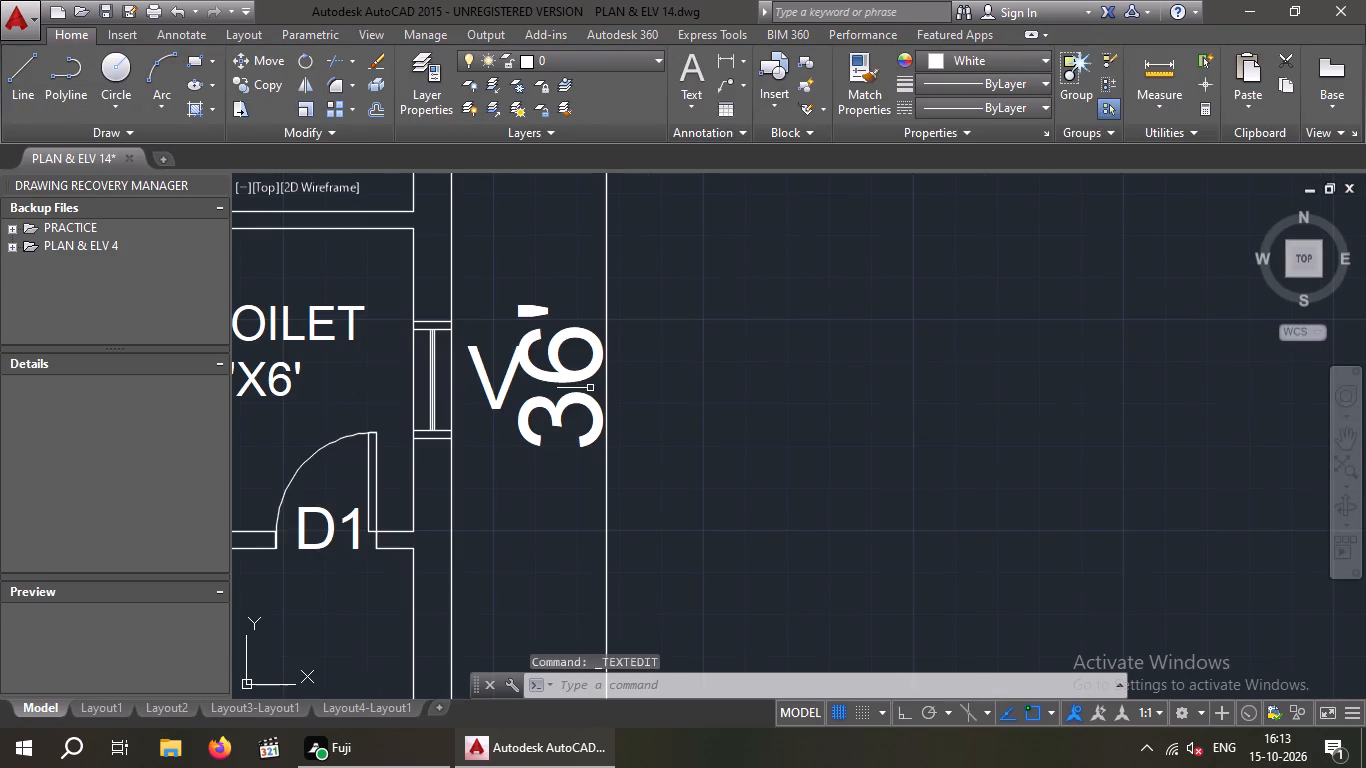
scroll(616, 385, "down", 1)
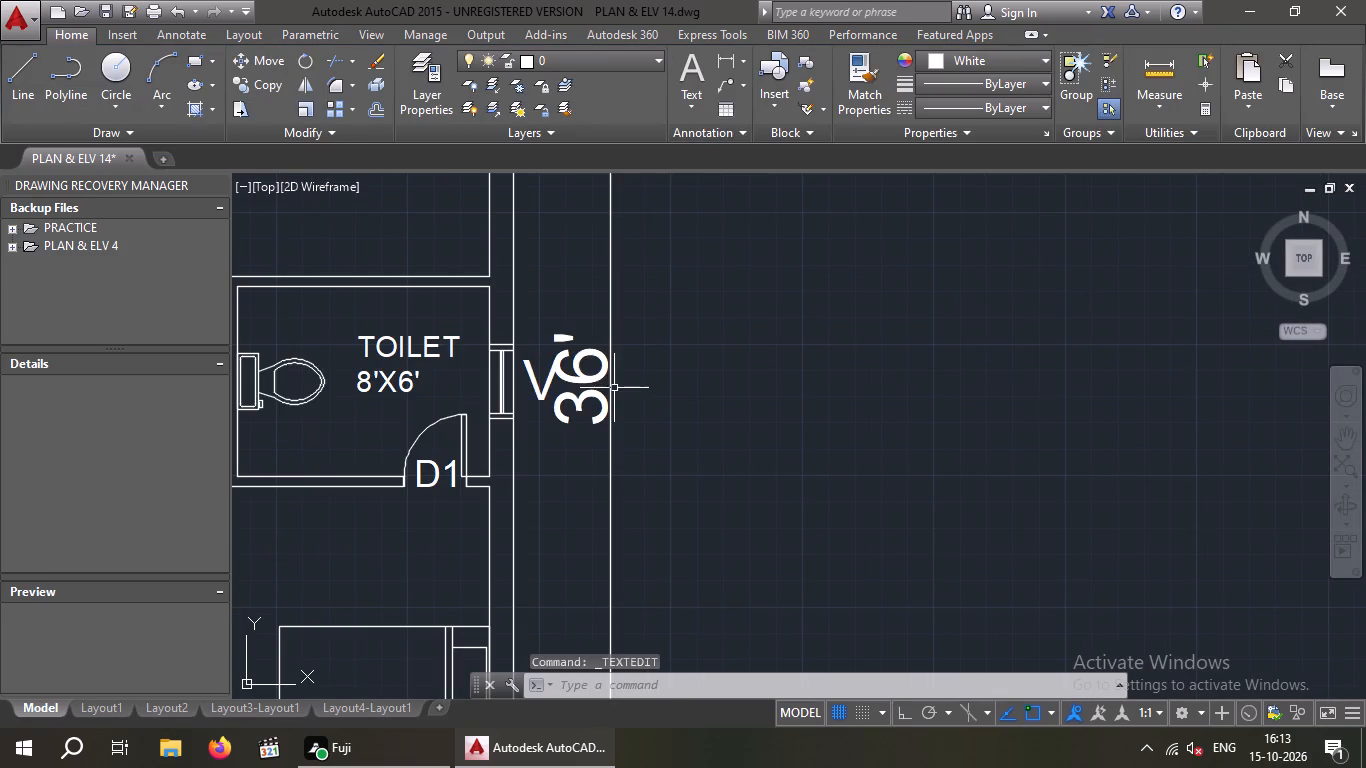
left_click(611, 388)
left_click(579, 375)
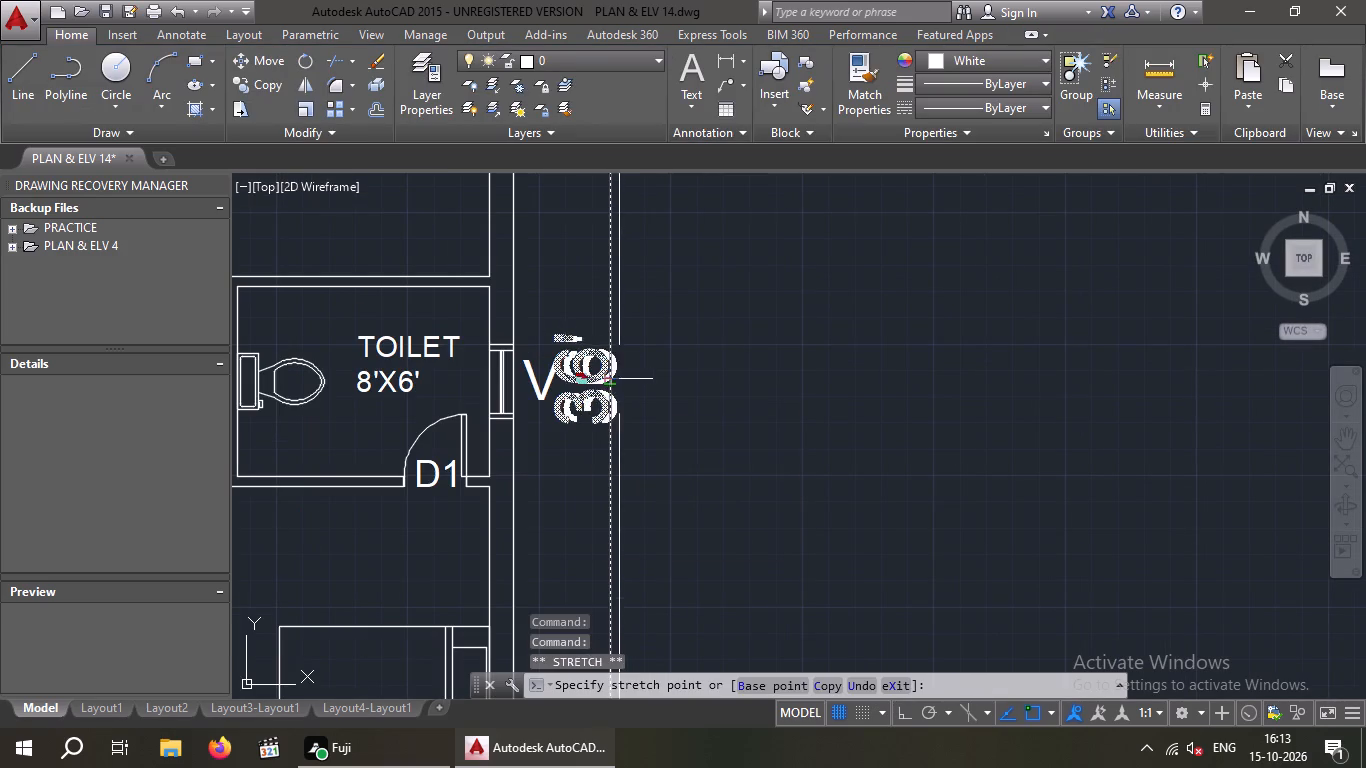
left_click(645, 378)
scroll(648, 379, "down", 1)
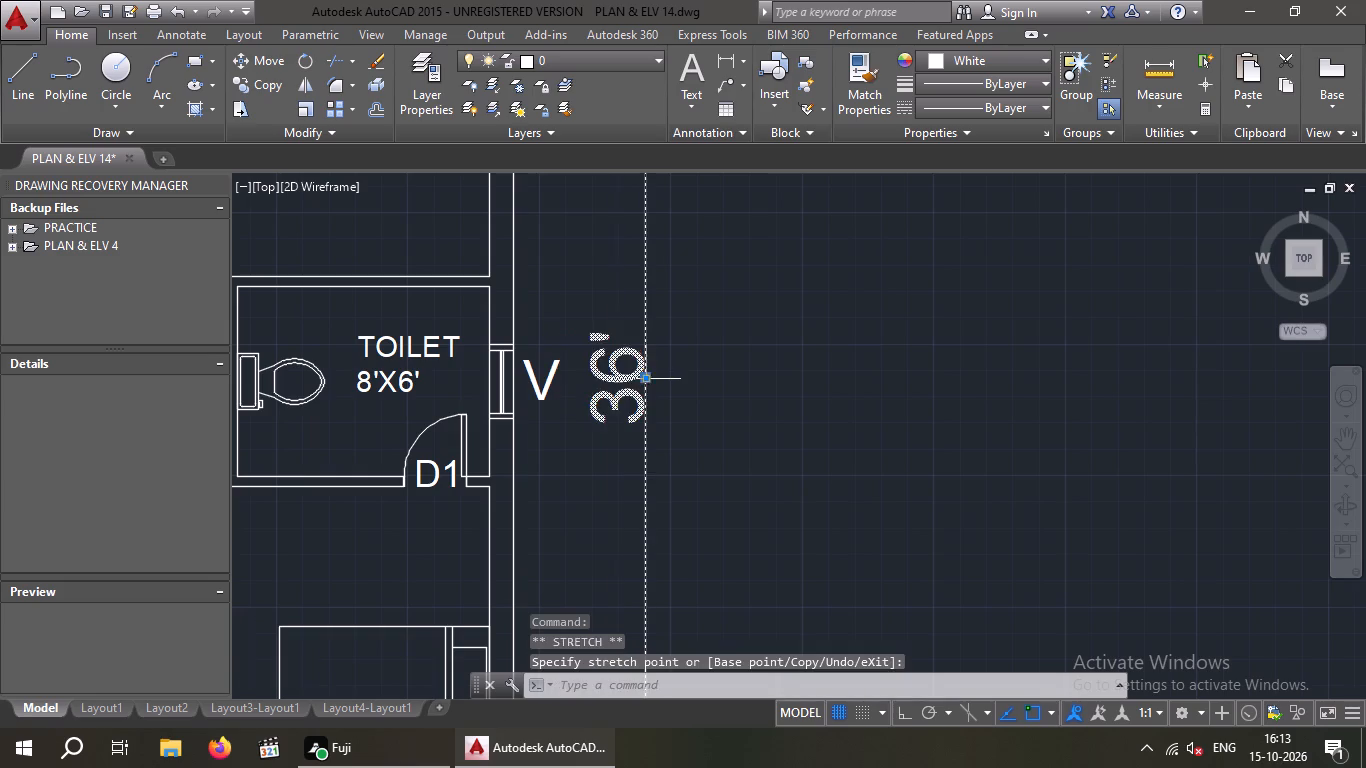
scroll(648, 379, "down", 2)
middle_click_drag(685, 413, 668, 433)
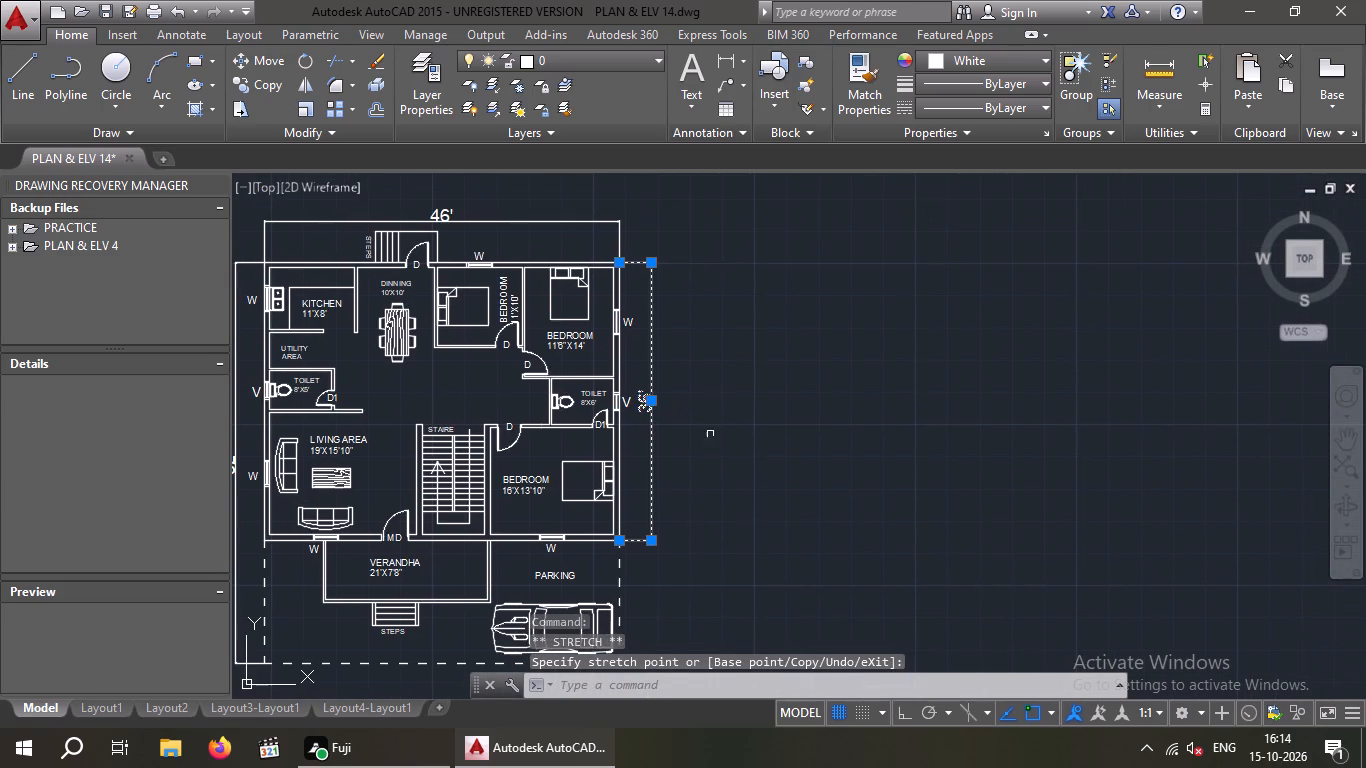
key("Escape")
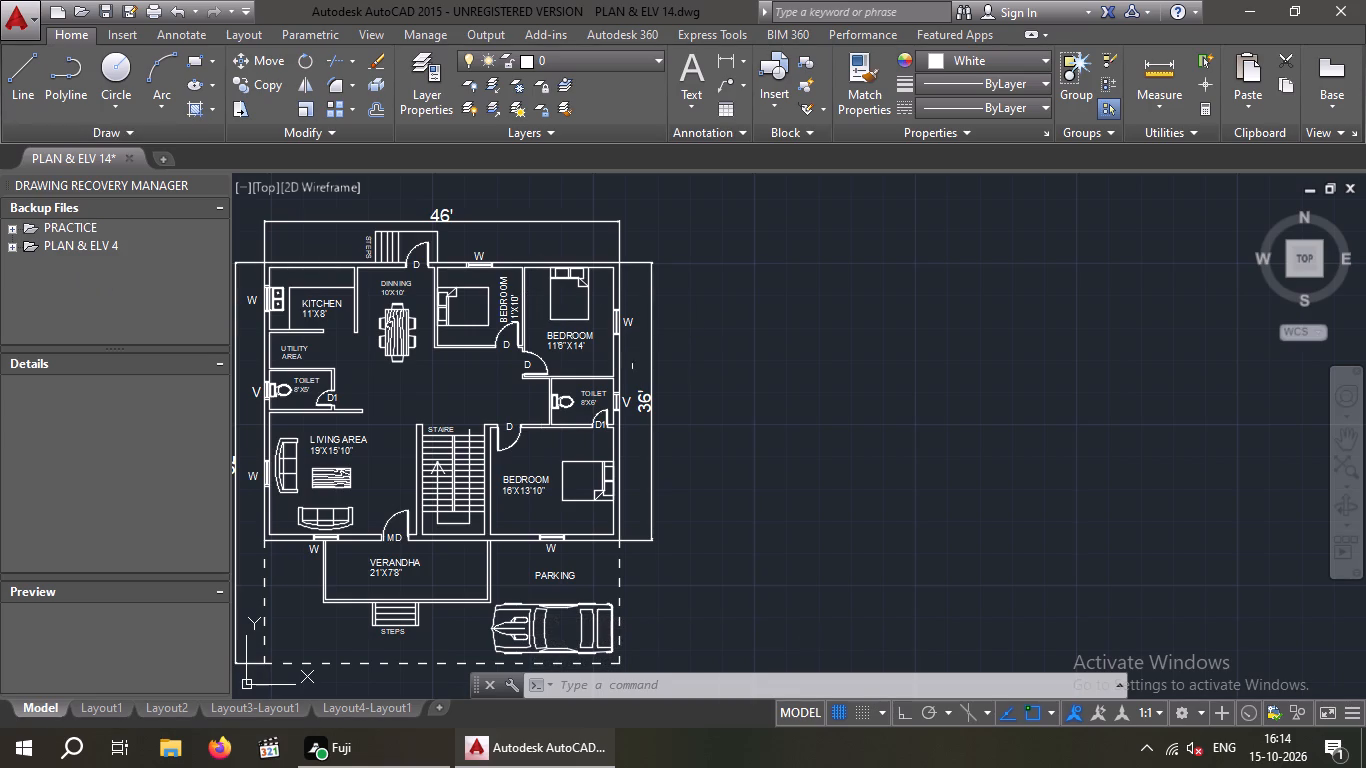
Save the drawing.
key("ctrl+s")
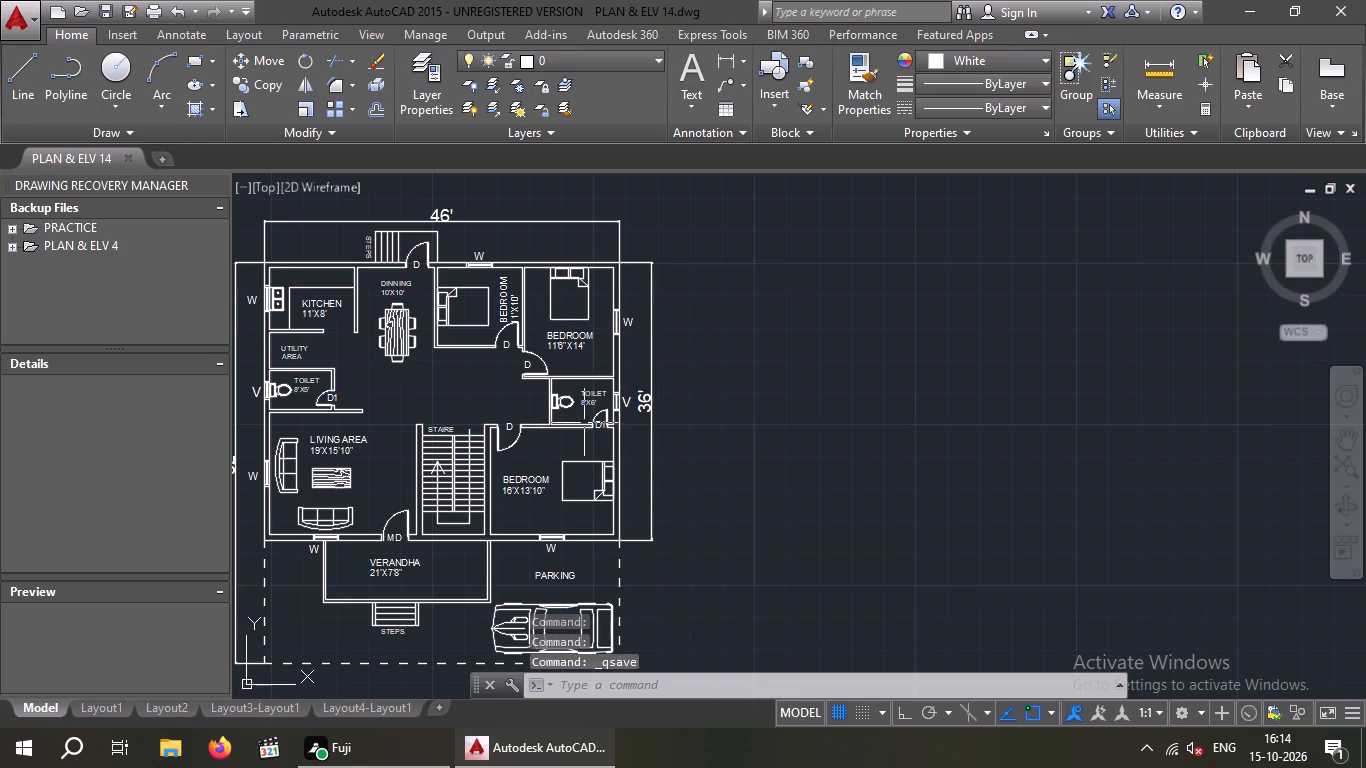
Save the drawing.
key("ctrl+s")
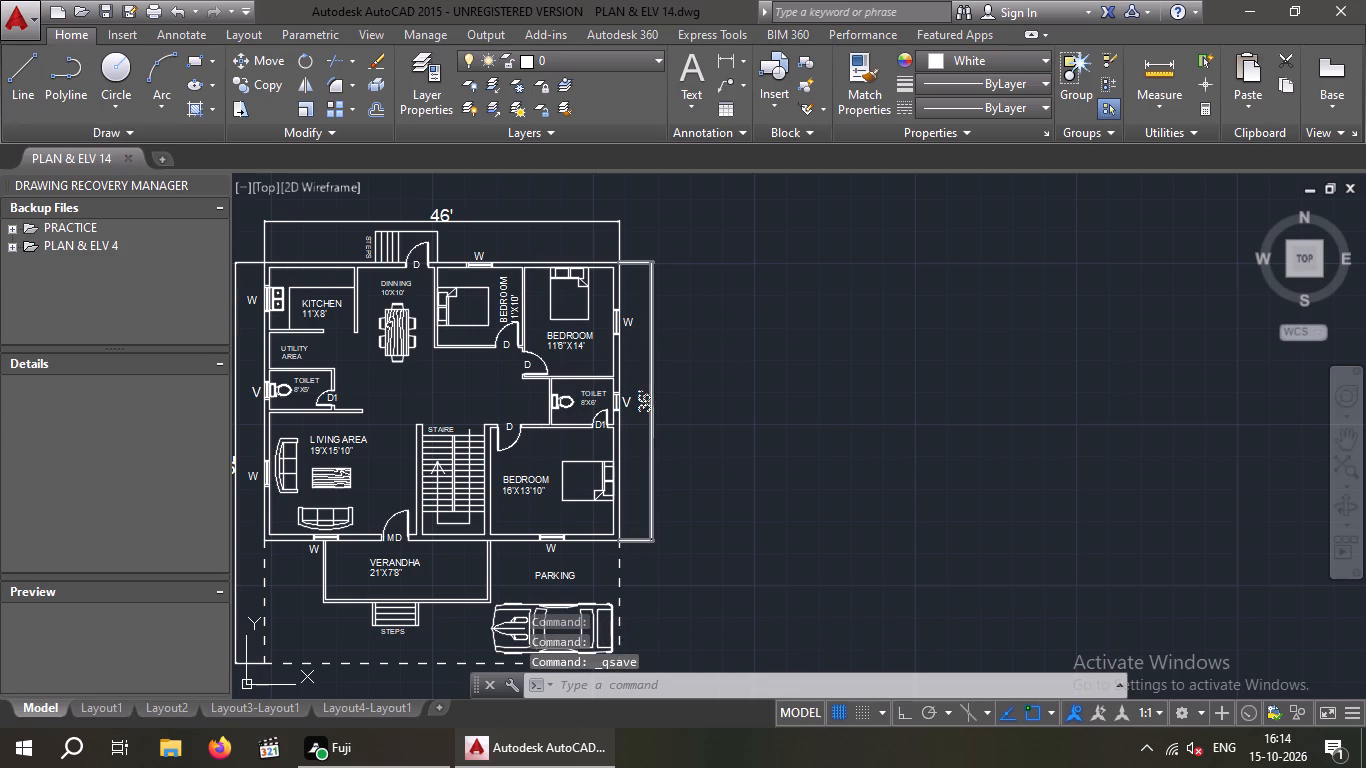
Set the colour of the three overall outside dimensions (46', 36' and 52') to 221,179,212.
left_click(647, 410)
left_click(519, 220)
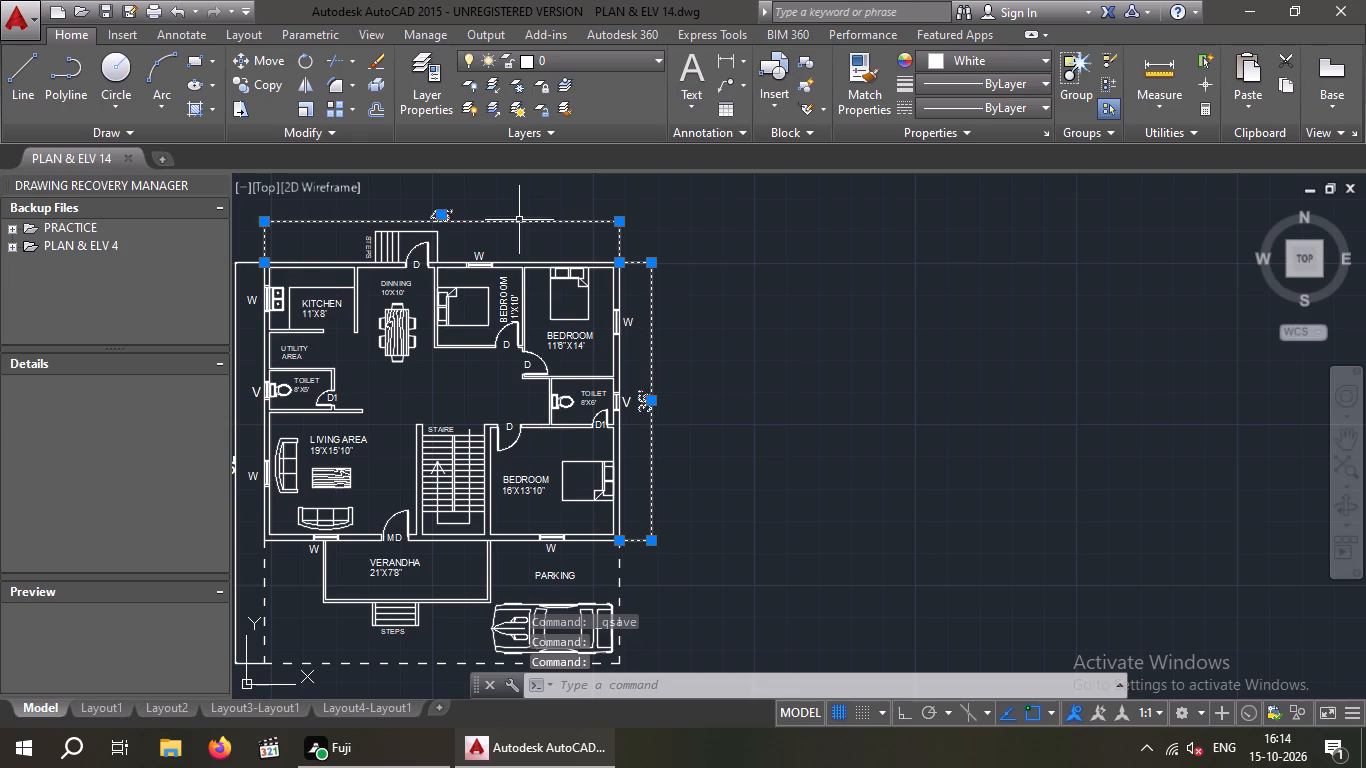
middle_click_drag(389, 458, 442, 441)
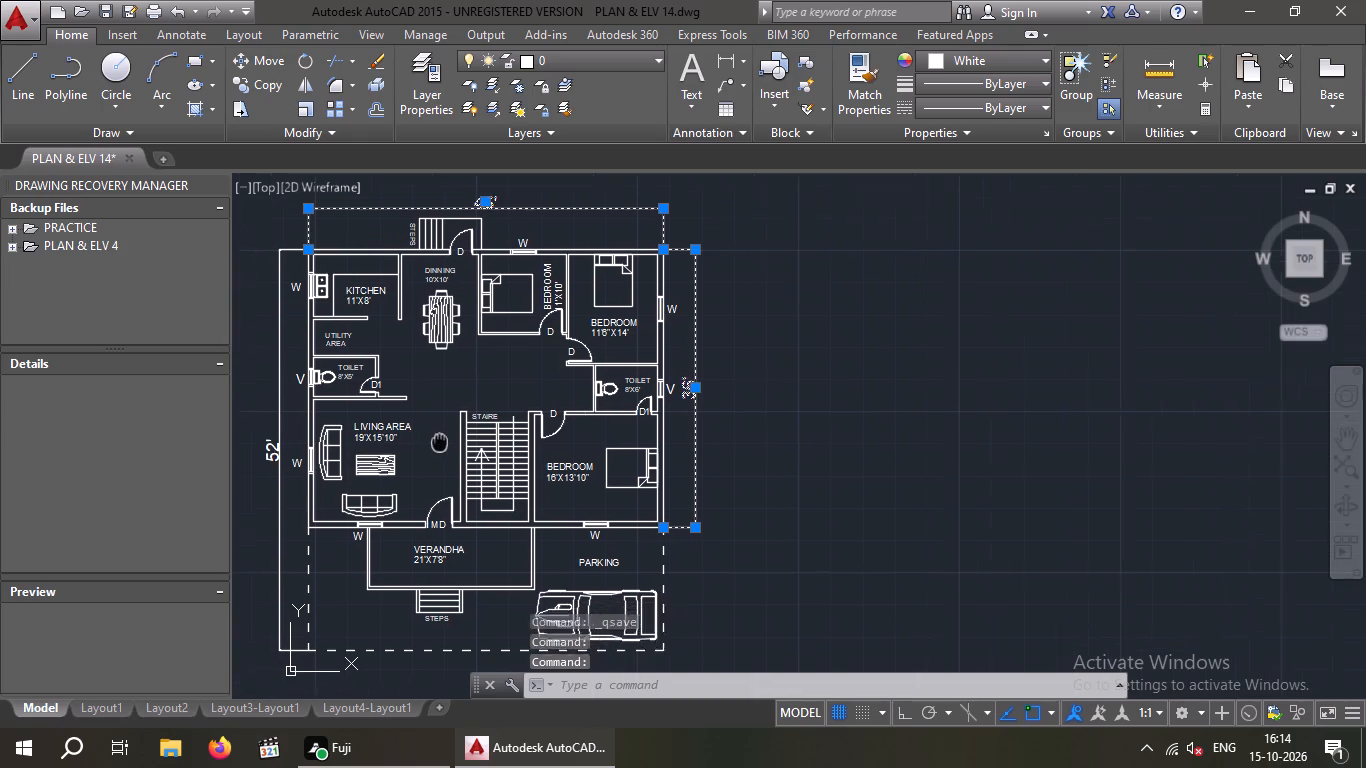
middle_click_drag(442, 441, 460, 436)
left_click(294, 445)
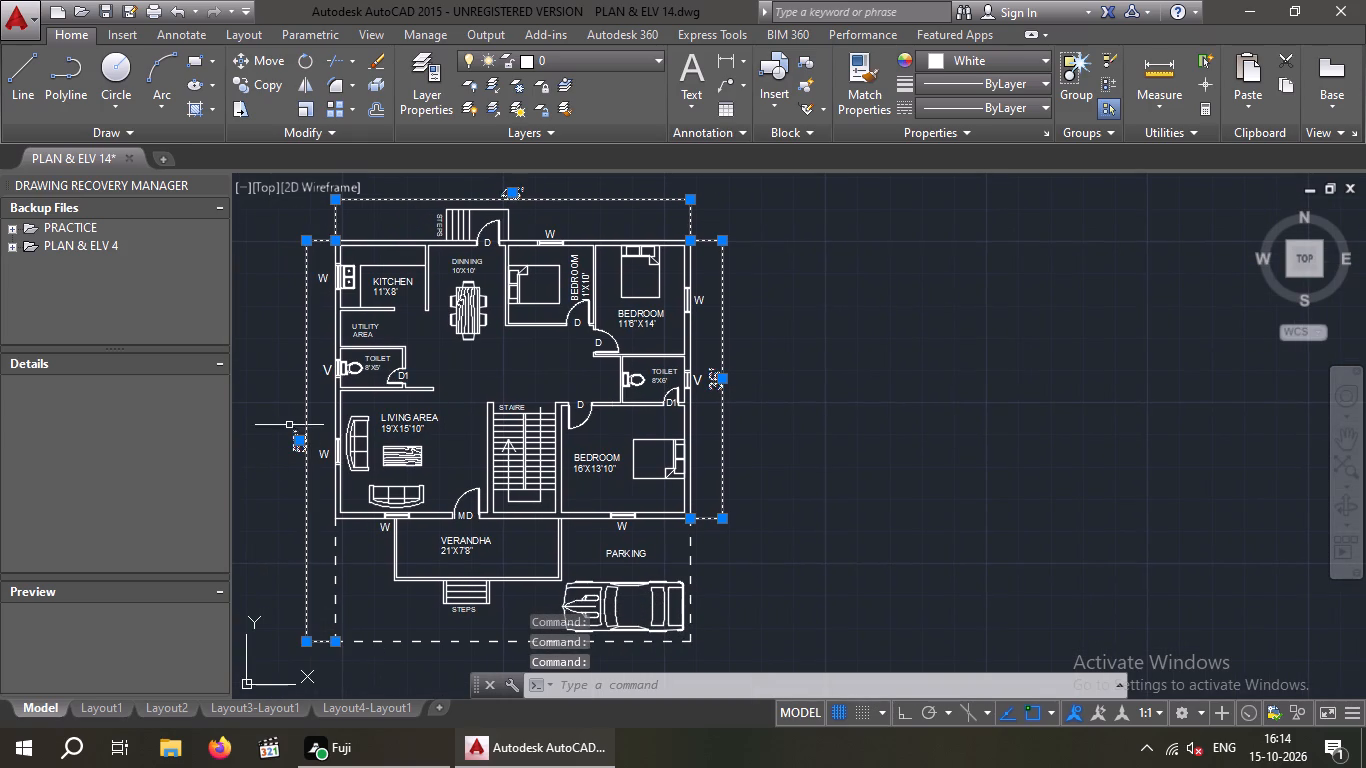
left_click(1039, 61)
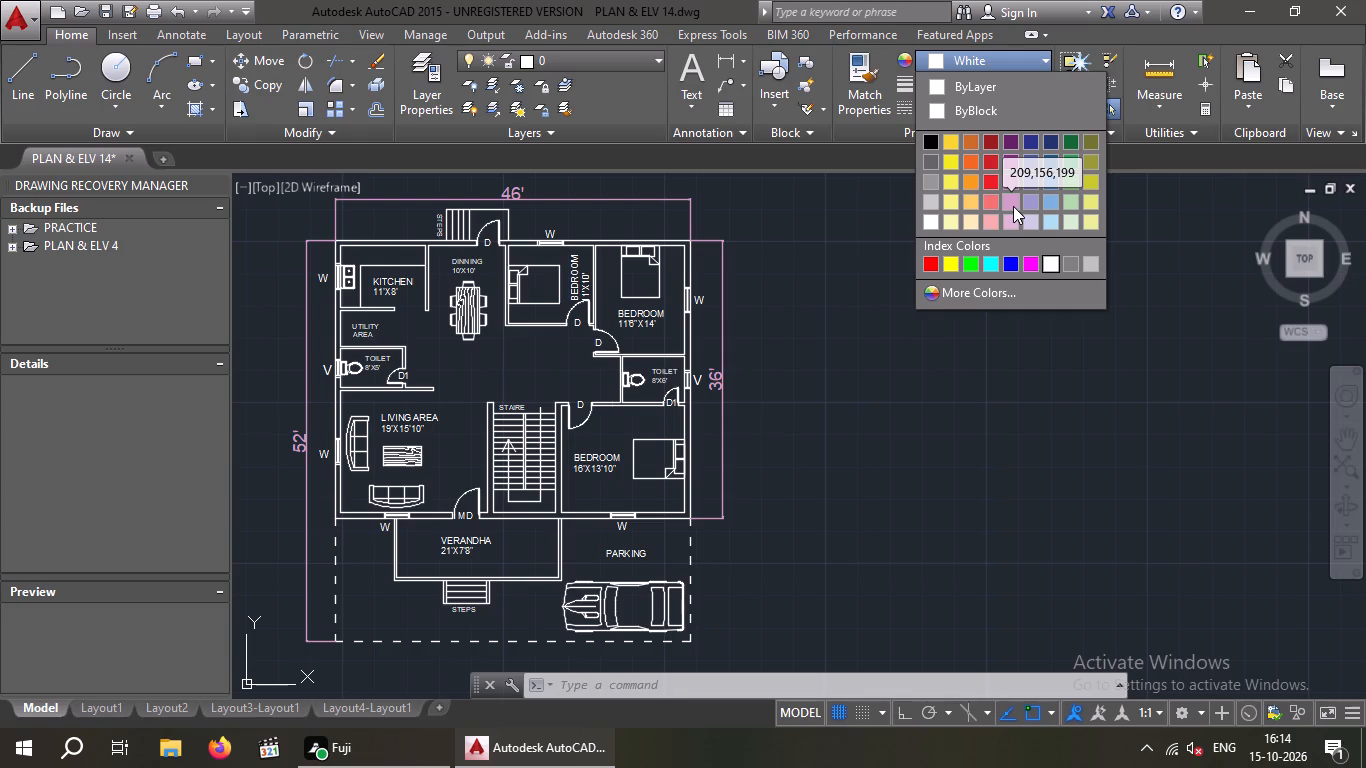
left_click(1014, 216)
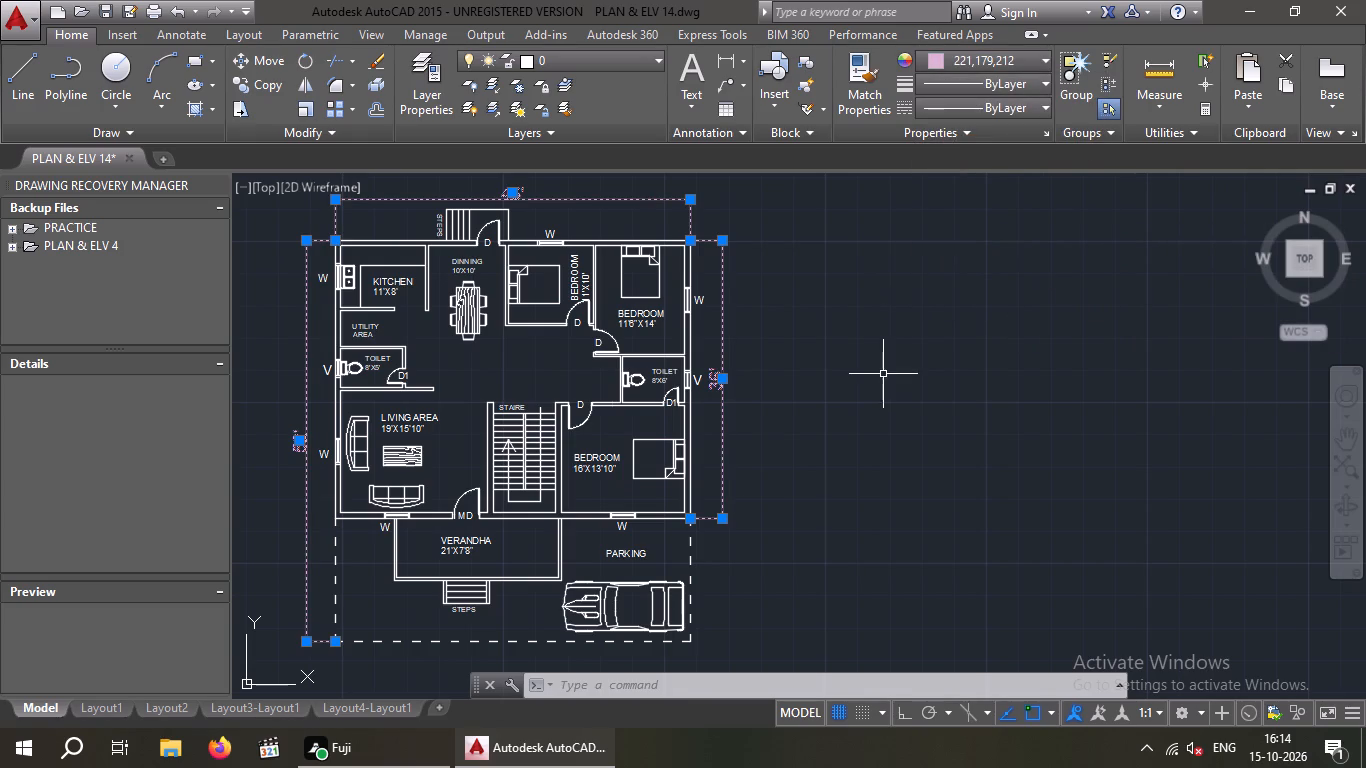
key("Escape")
Set the colour of the parked car block to 100,33,101.
middle_click_drag(902, 352, 951, 341)
scroll(917, 348, "down", 1)
middle_click_drag(886, 433, 870, 433)
scroll(657, 427, "up", 1)
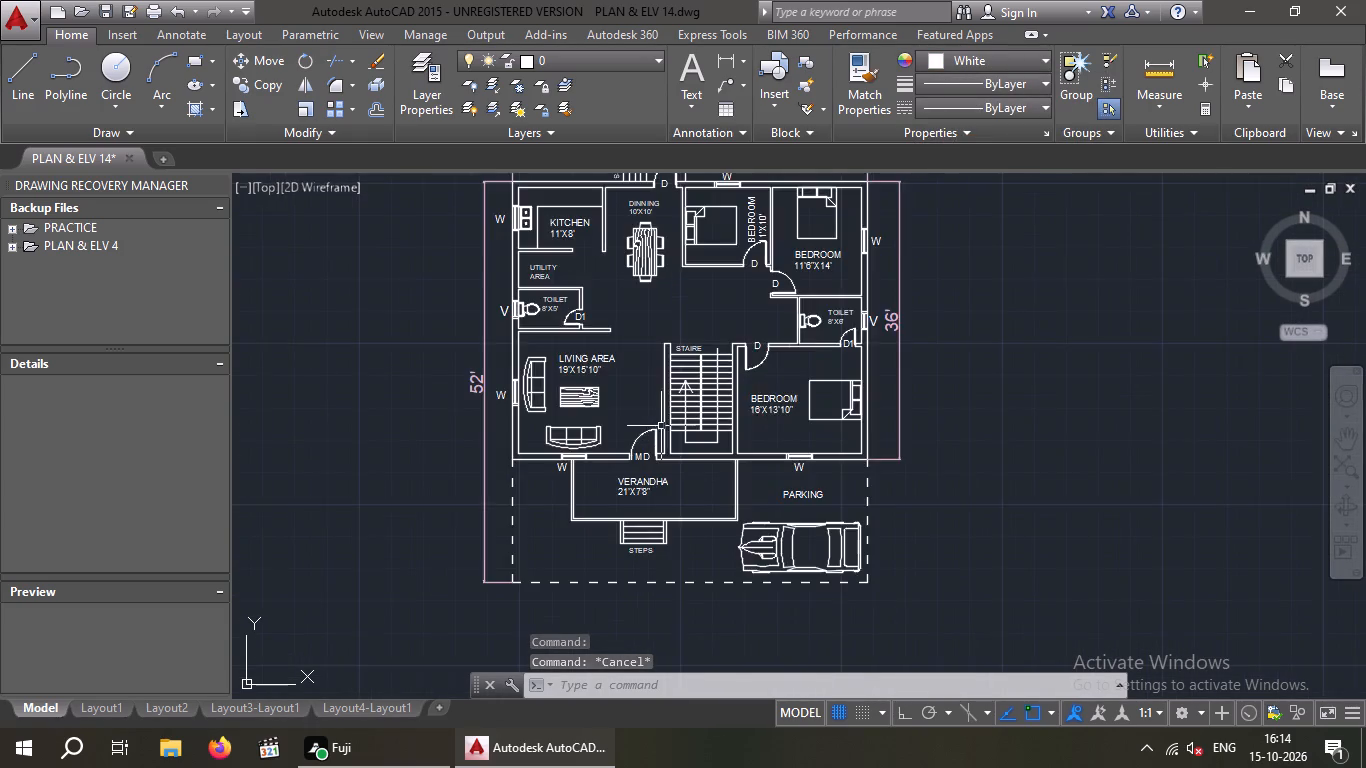
scroll(663, 441, "up", 2)
scroll(664, 394, "down", 2)
middle_click_drag(691, 421, 636, 413)
middle_click(628, 409)
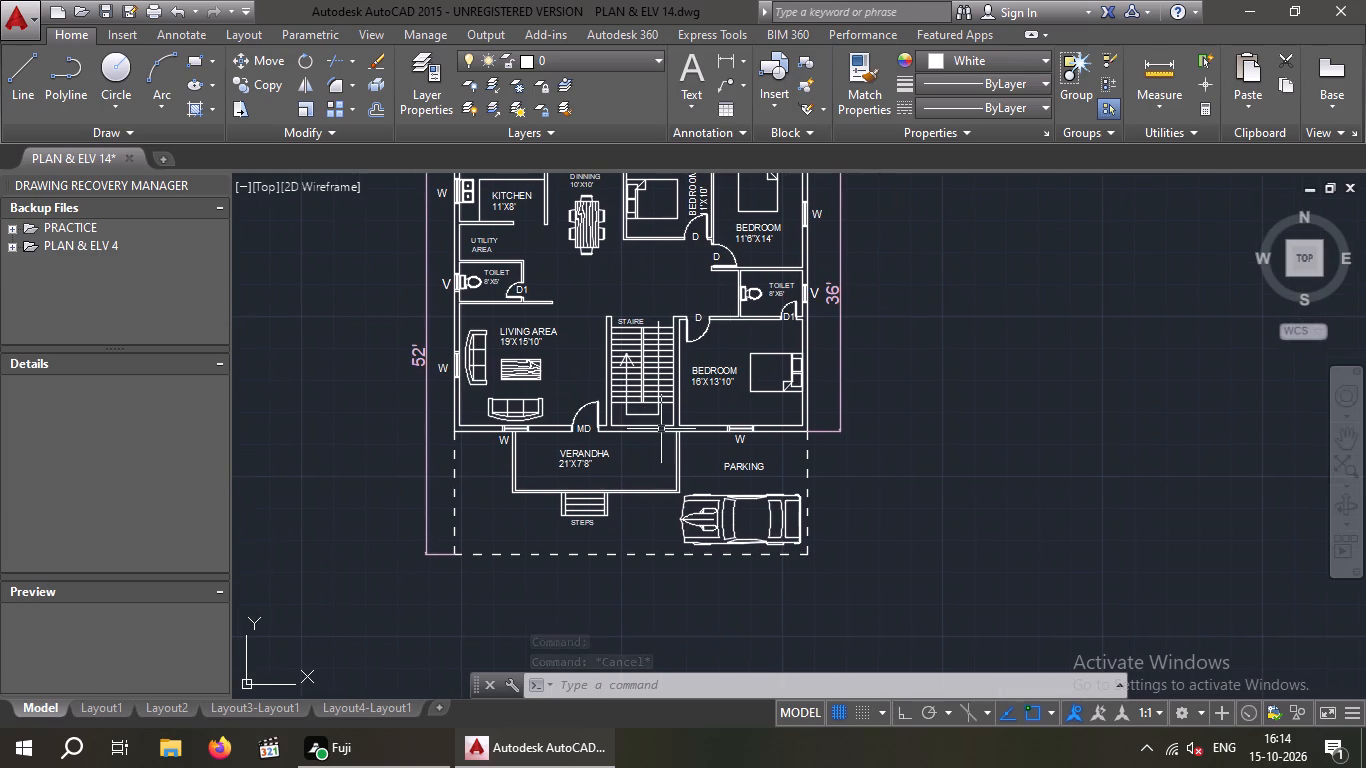
left_click(745, 499)
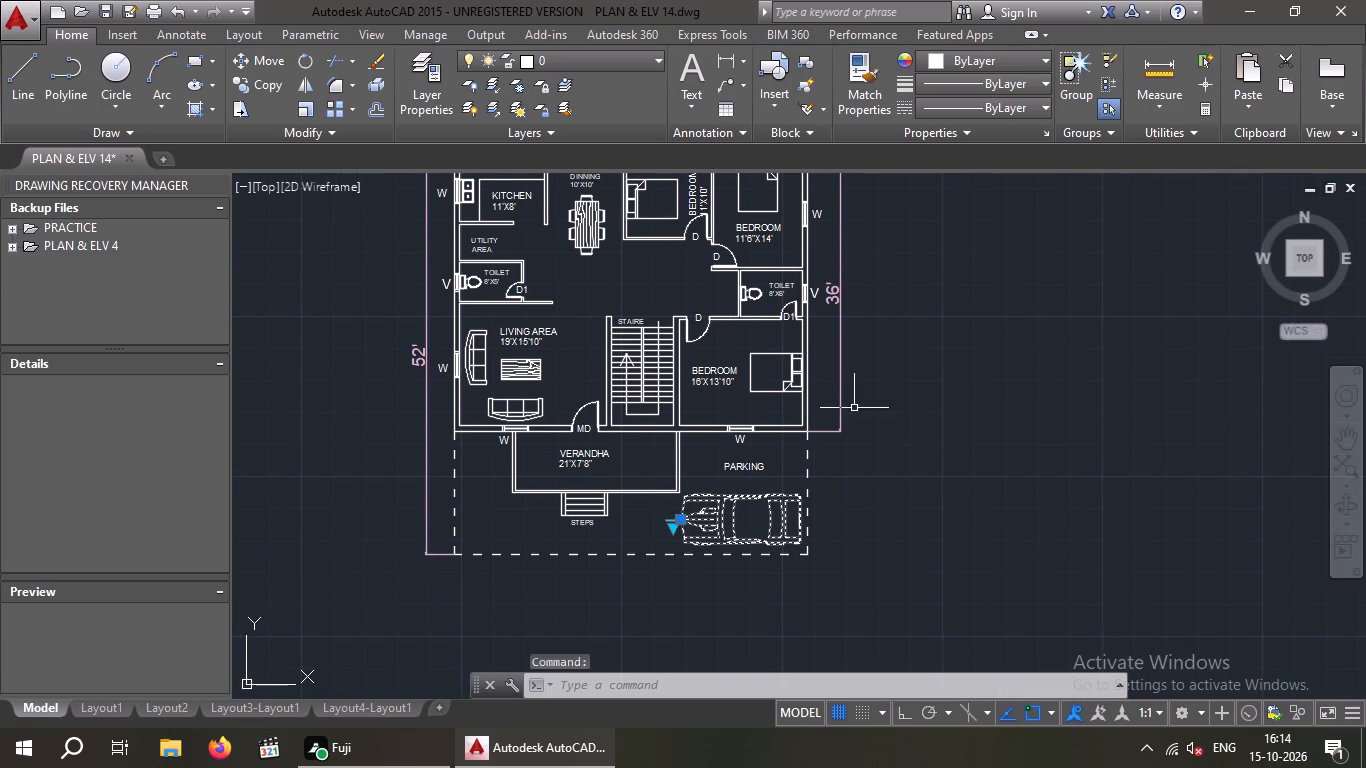
left_click(1047, 57)
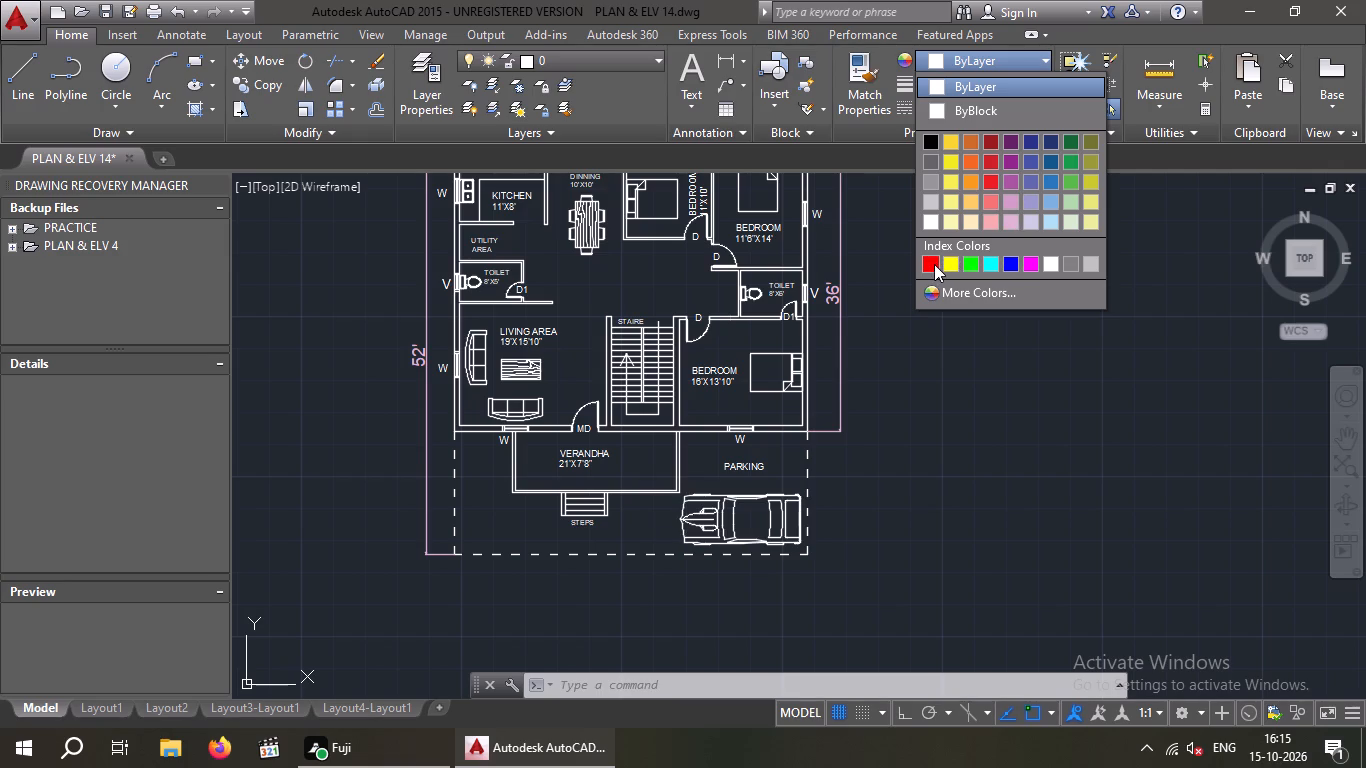
left_click(1010, 139)
left_click(975, 380)
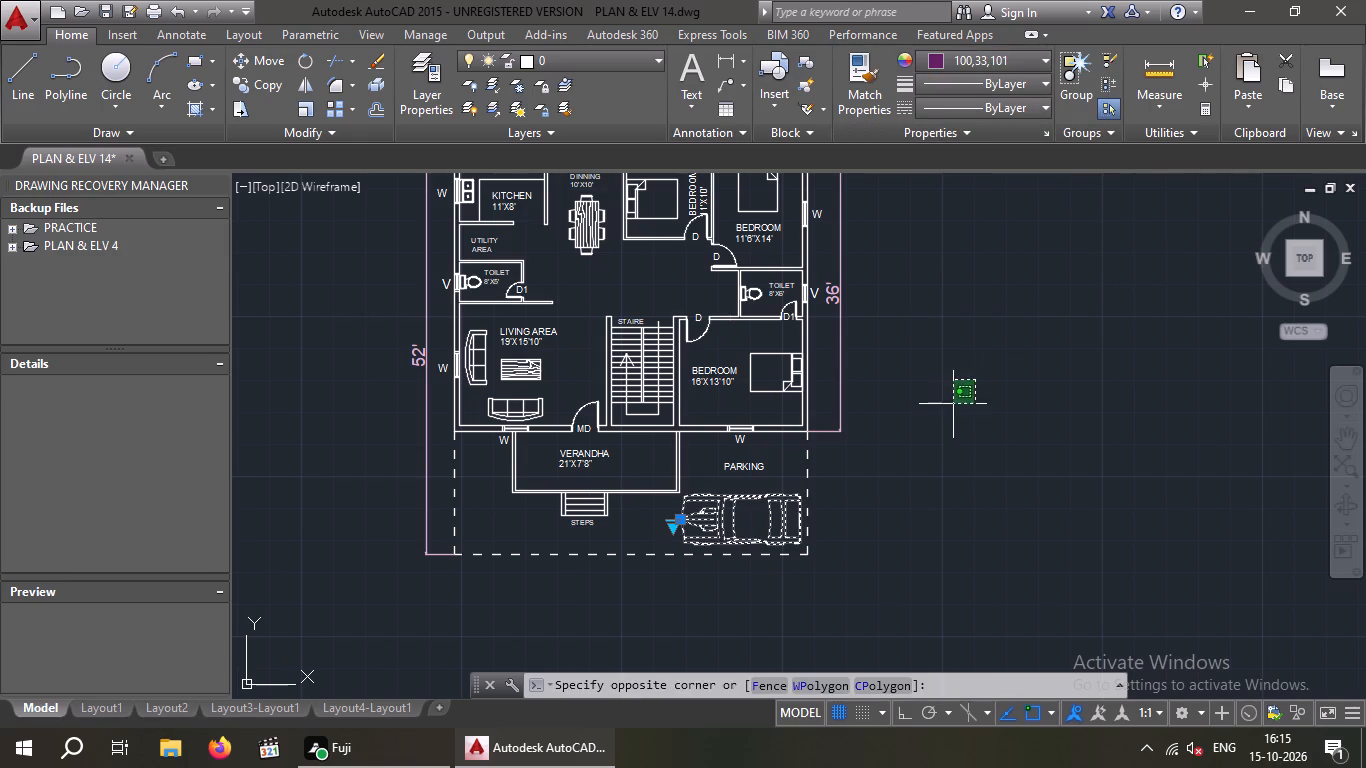
key("Escape")
key("Escape")
key("Escape")
scroll(729, 541, "up", 7)
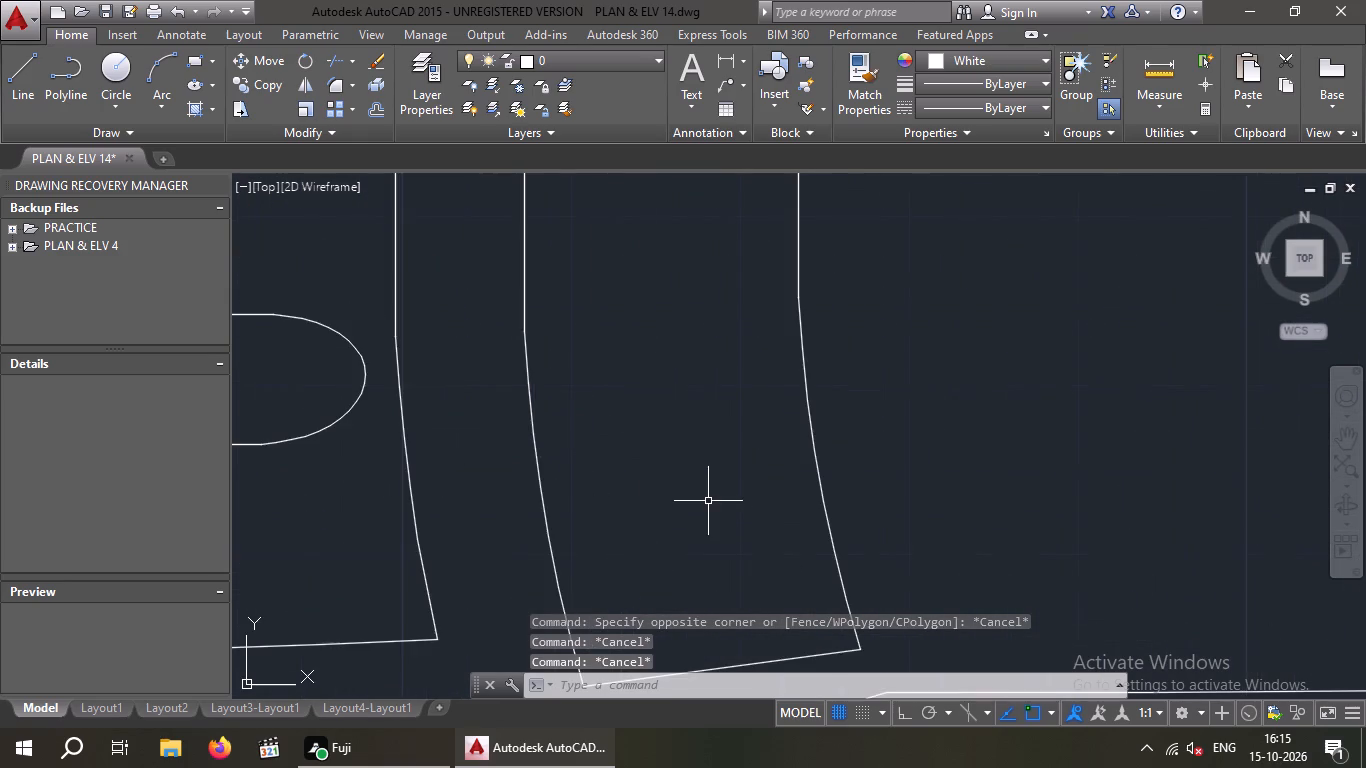
scroll(708, 501, "down", 7)
key("Escape")
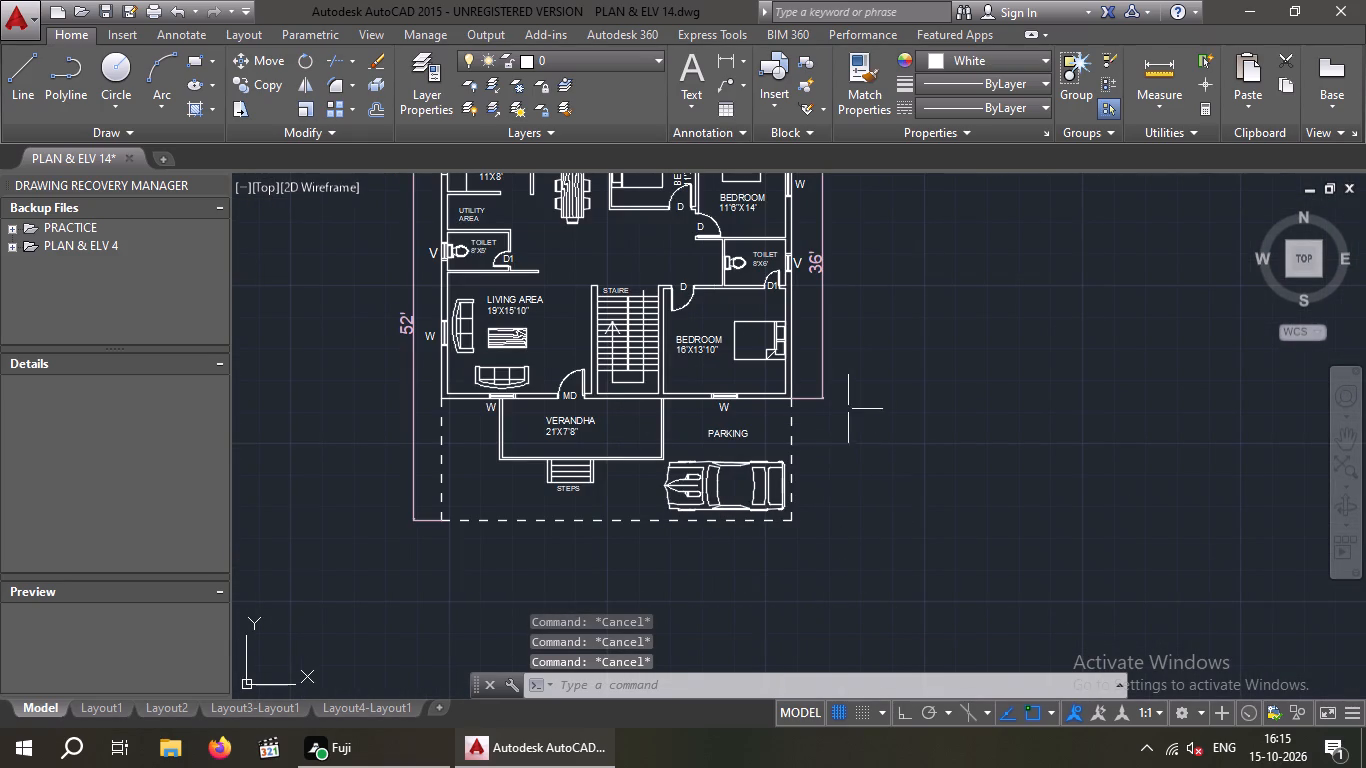
Place a vertical construction line (XLINE) through the house's southwest outer corner, along the west wall's outer face.
middle_click_drag(885, 370, 822, 418)
scroll(884, 370, "down", 1)
scroll(699, 410, "up", 3)
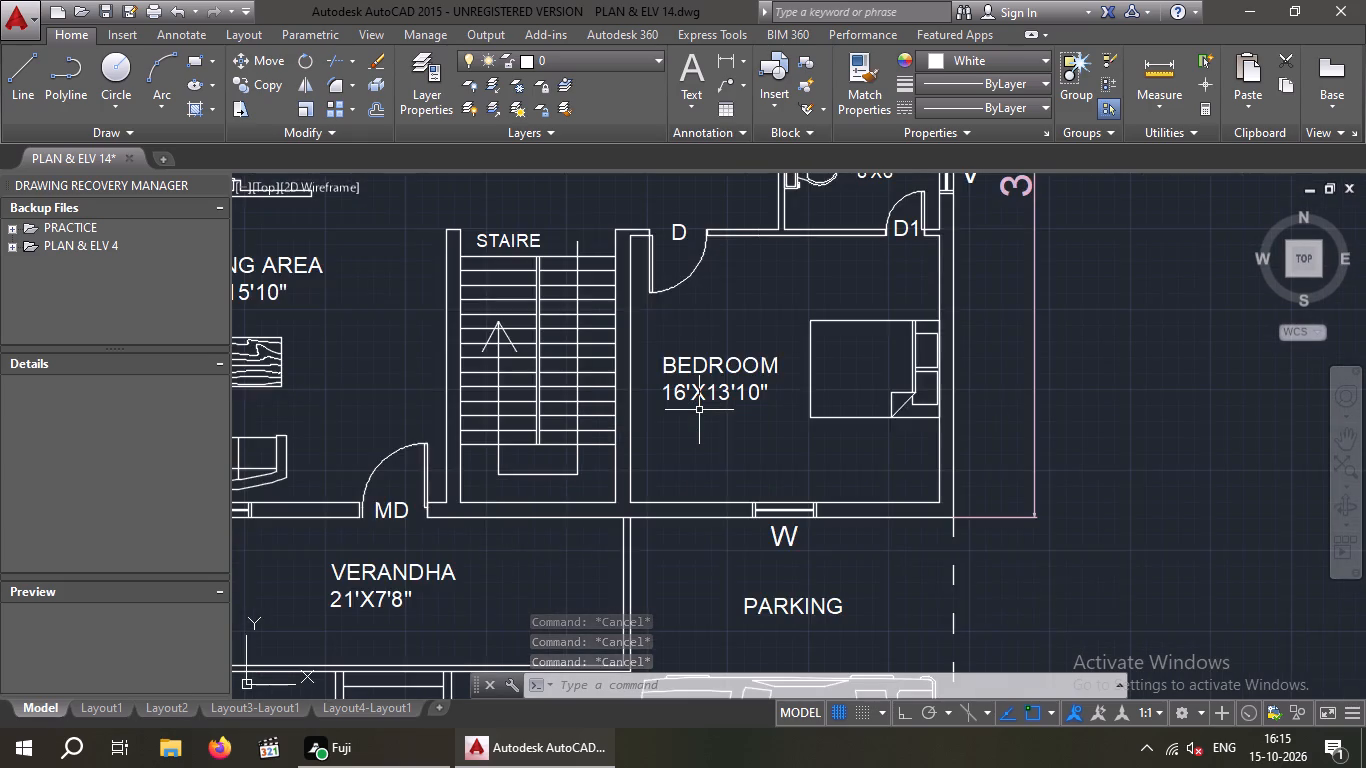
scroll(699, 410, "down", 2)
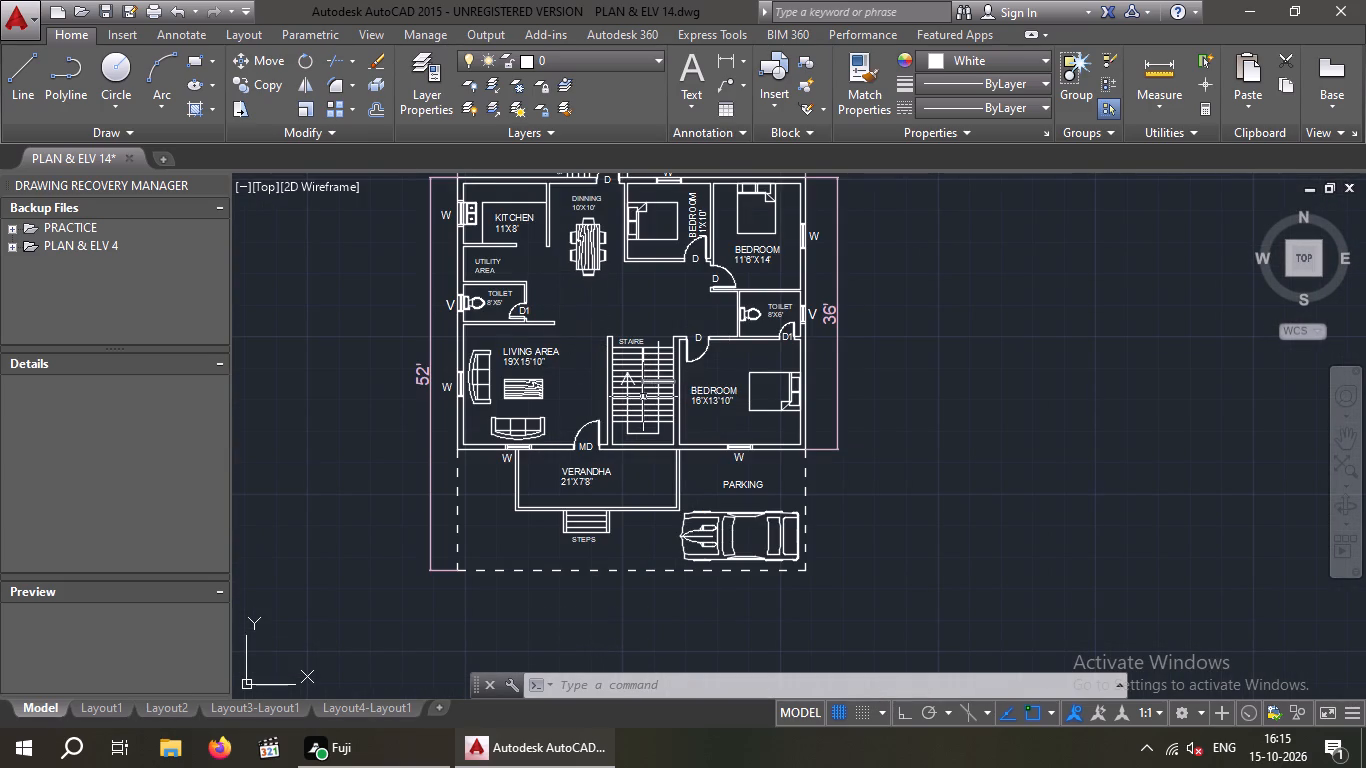
scroll(630, 442, "down", 1)
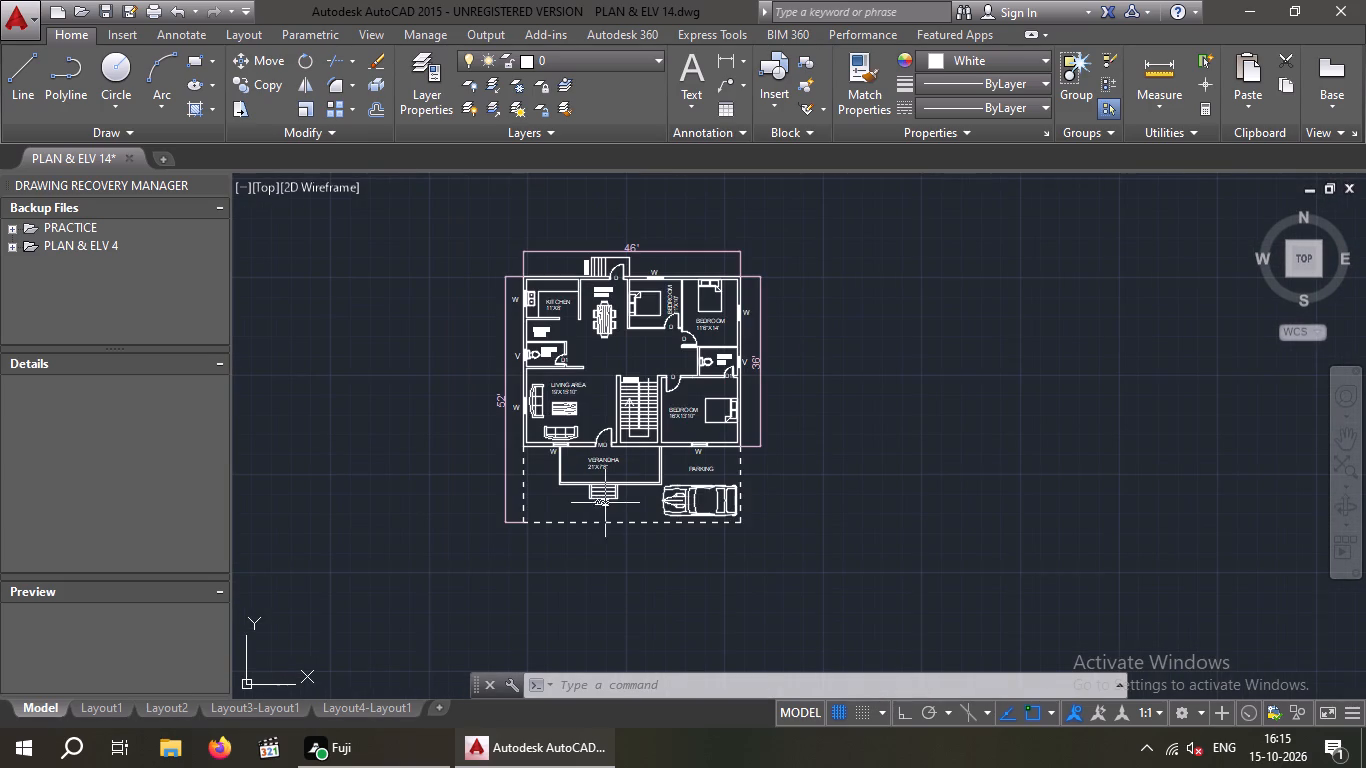
middle_click_drag(552, 523, 535, 433)
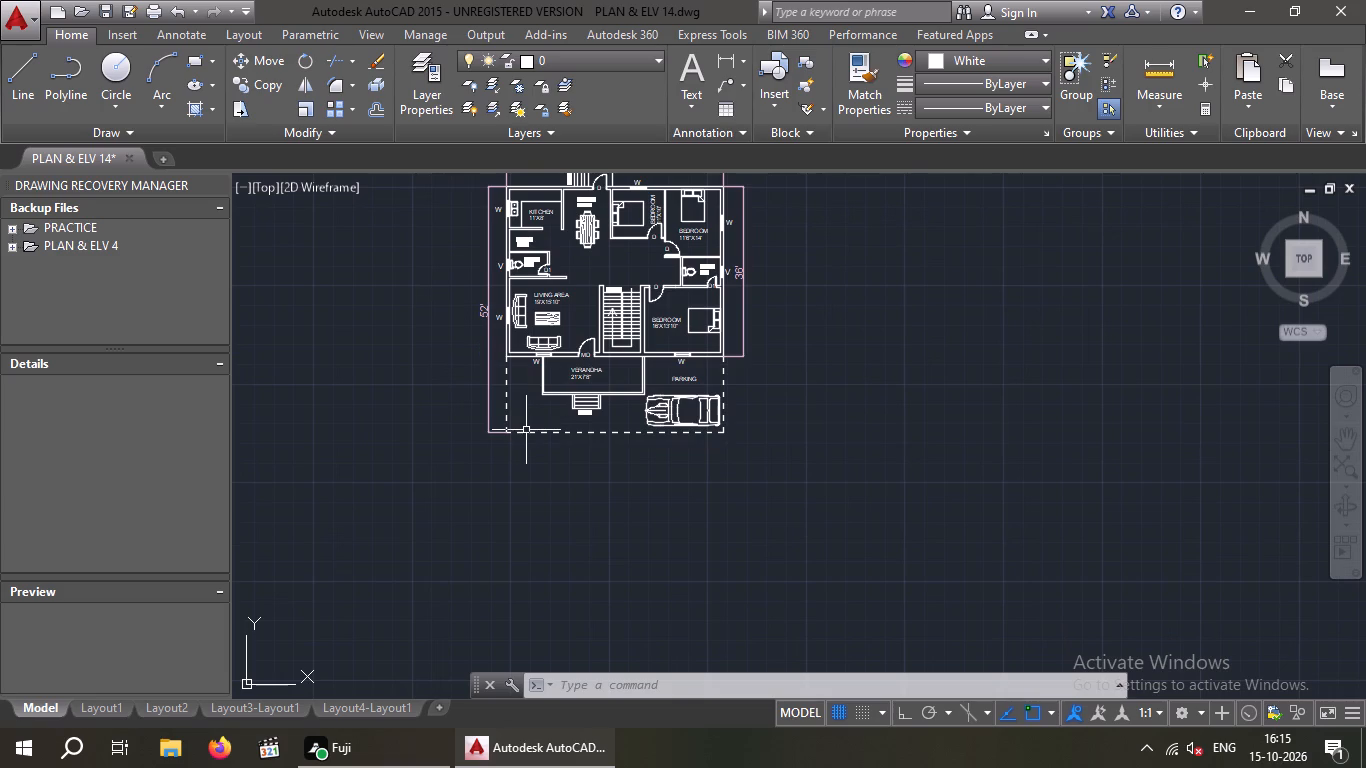
key("x")
key("l")
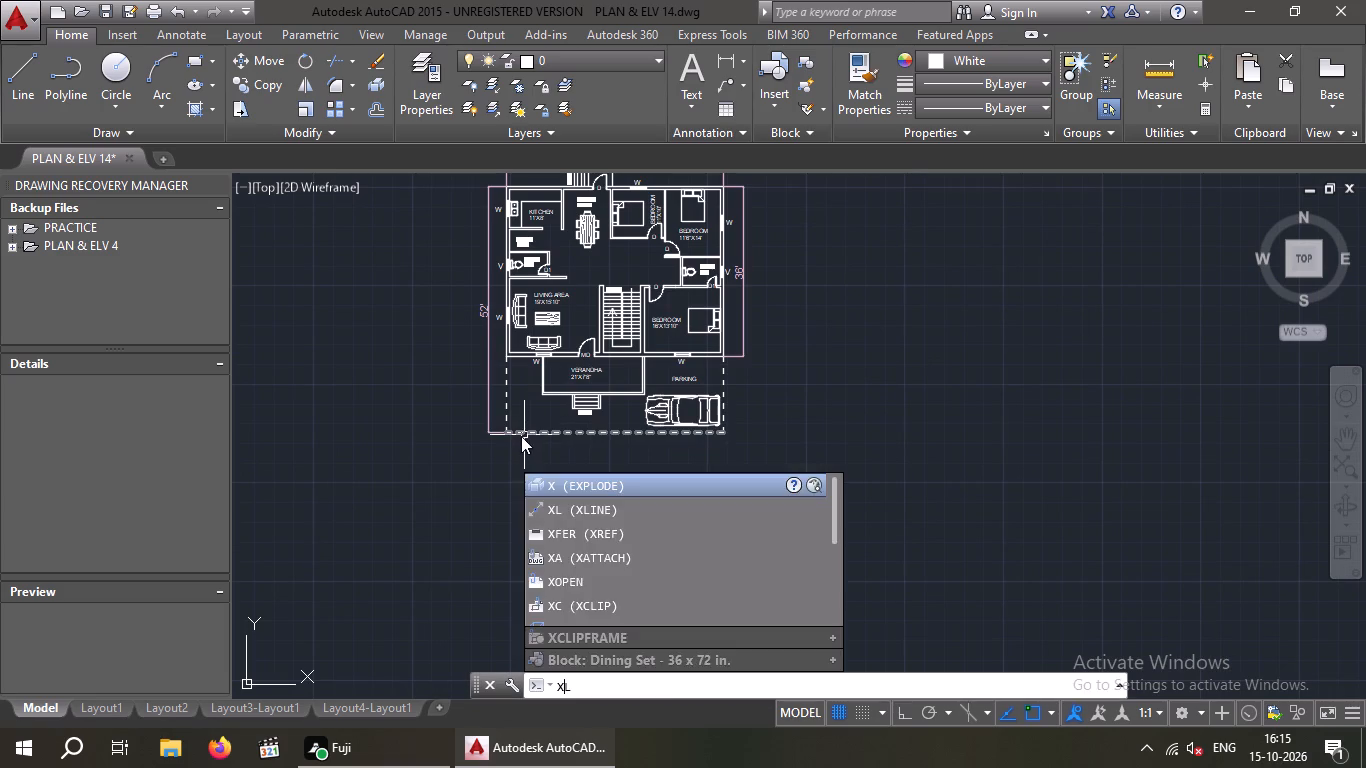
key("Return")
key("v")
key("Return")
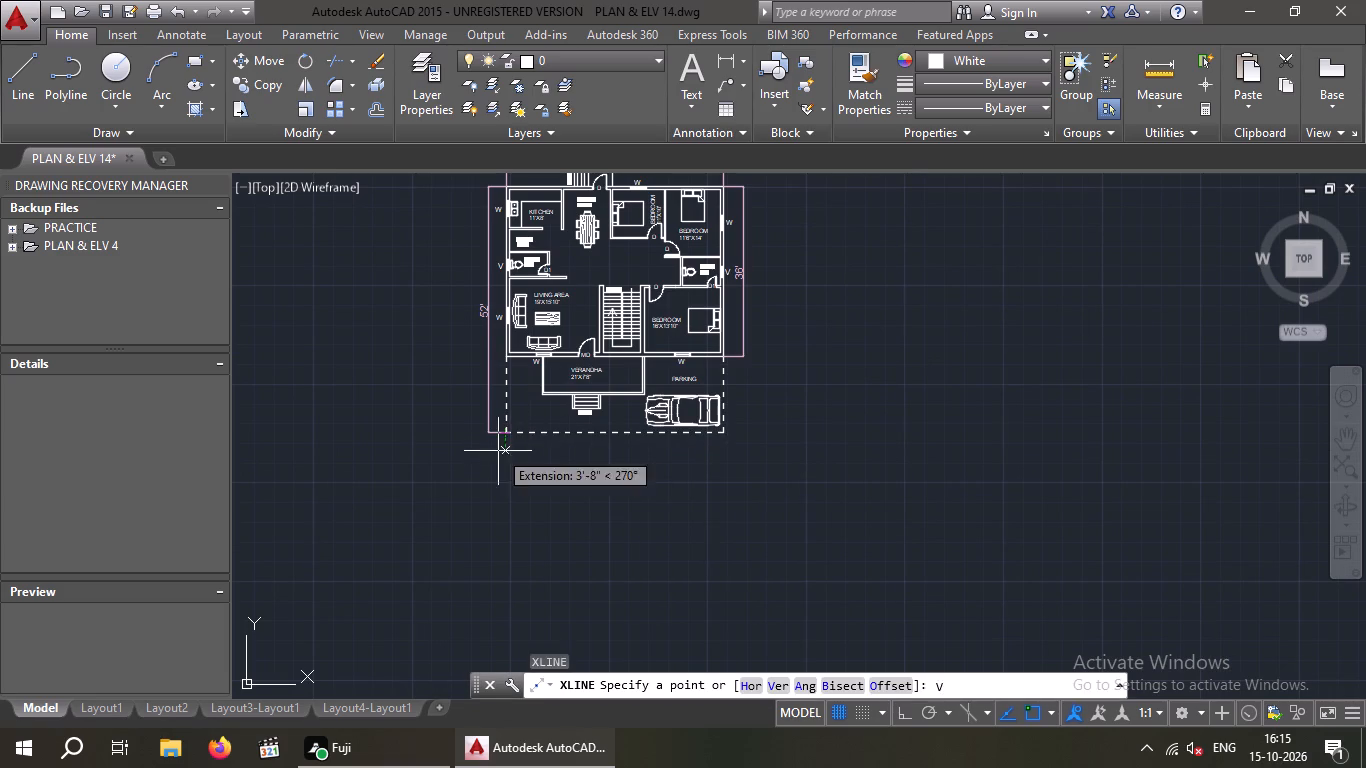
scroll(501, 358, "up", 3)
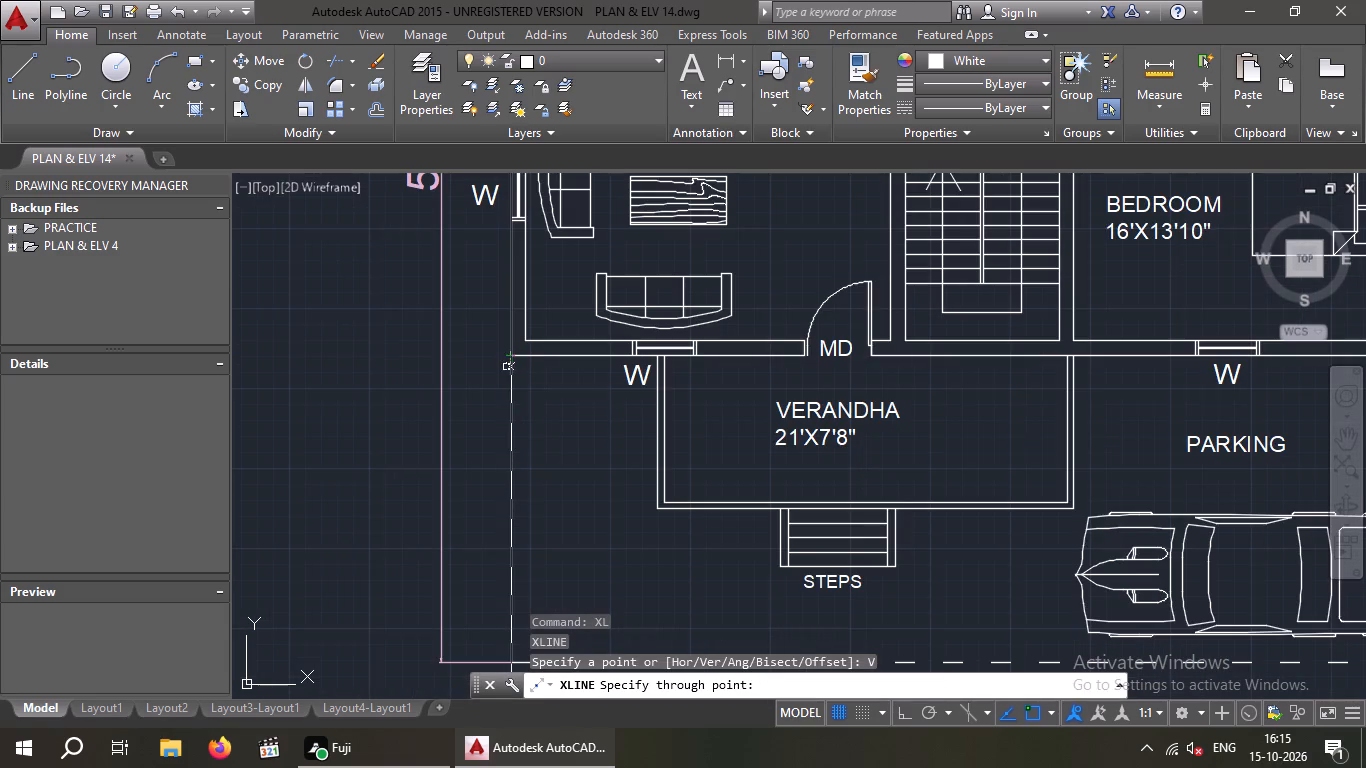
left_click(509, 352)
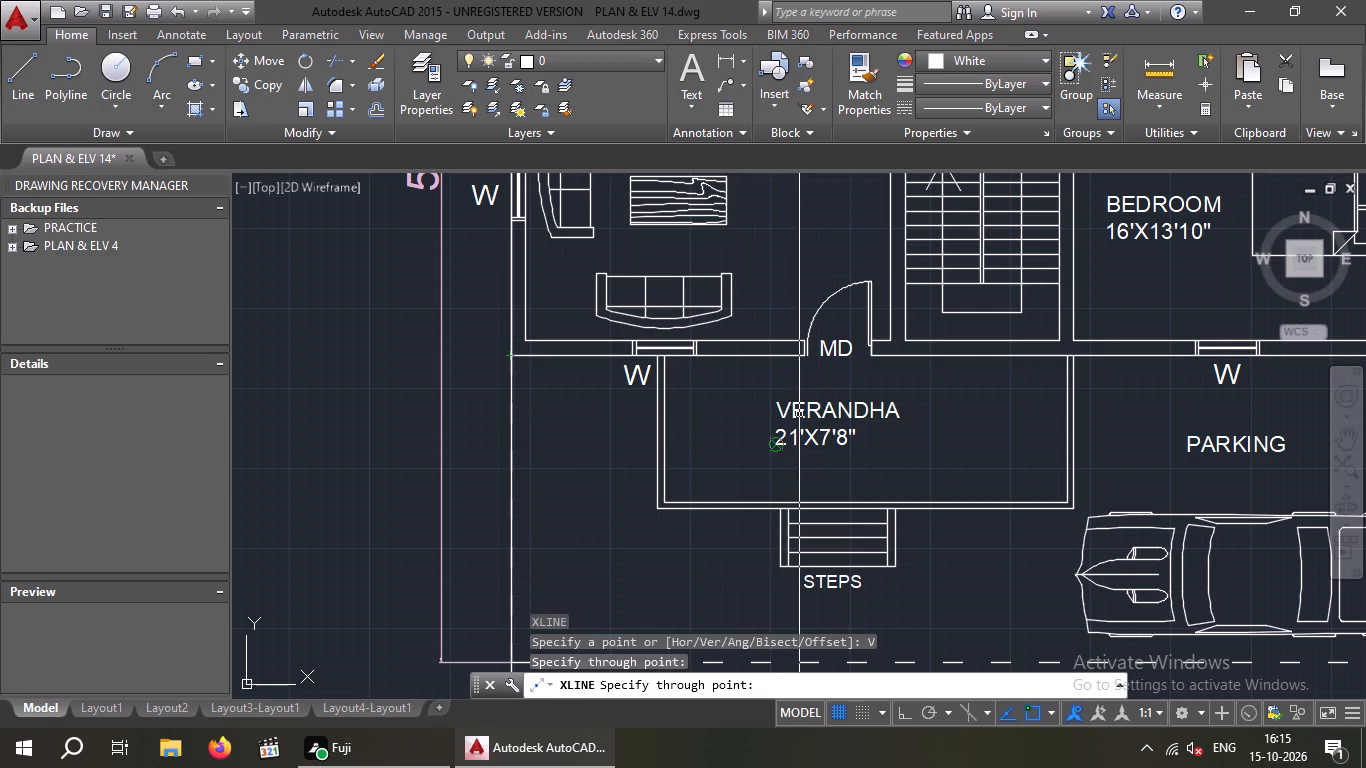
Add vertical construction lines through both jambs of the main door MD on the verandha wall.
scroll(804, 363, "up", 2)
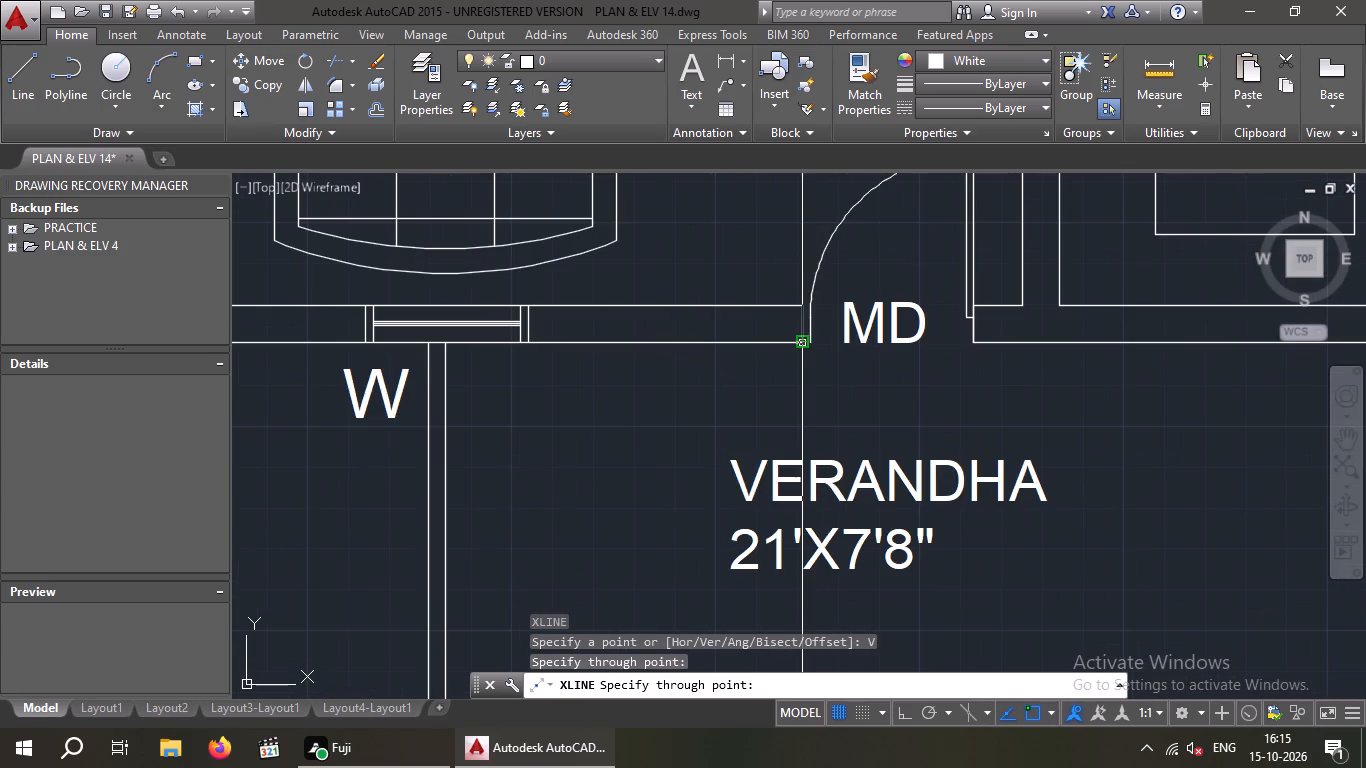
left_click(799, 340)
scroll(777, 378, "down", 2)
scroll(857, 367, "up", 2)
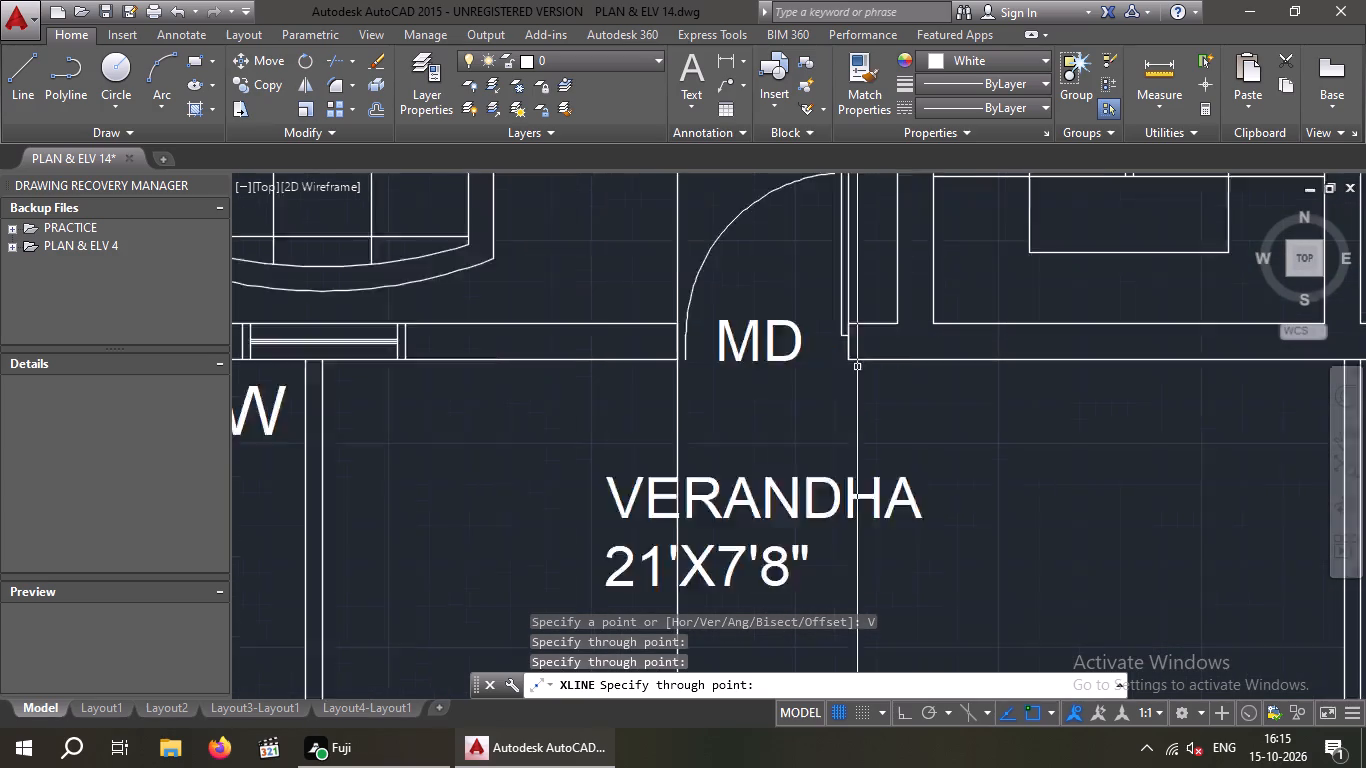
scroll(857, 367, "up", 1)
left_click(840, 360)
Add a vertical construction line through the house's southeast outer corner and end the construction line command.
scroll(828, 368, "down", 3)
middle_click_drag(909, 385, 528, 388)
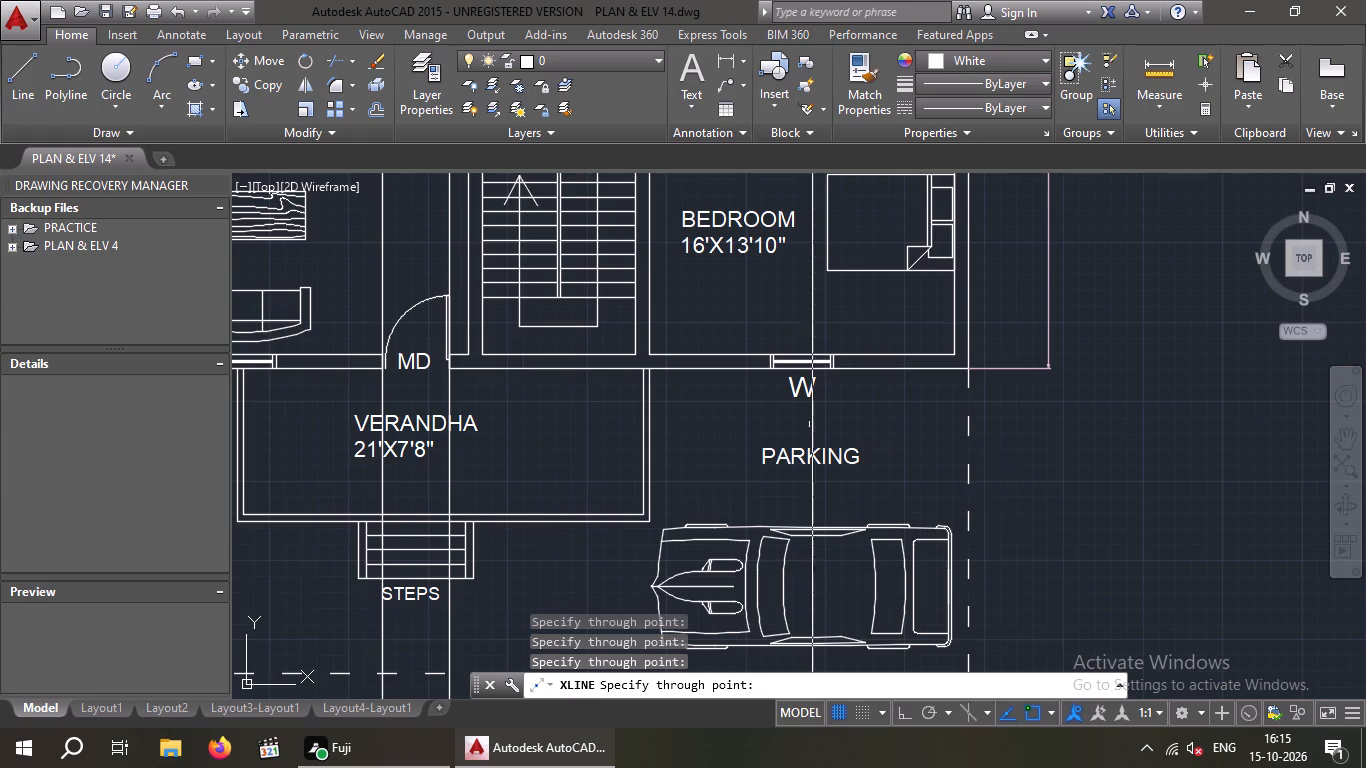
left_click(969, 367)
scroll(913, 428, "down", 1)
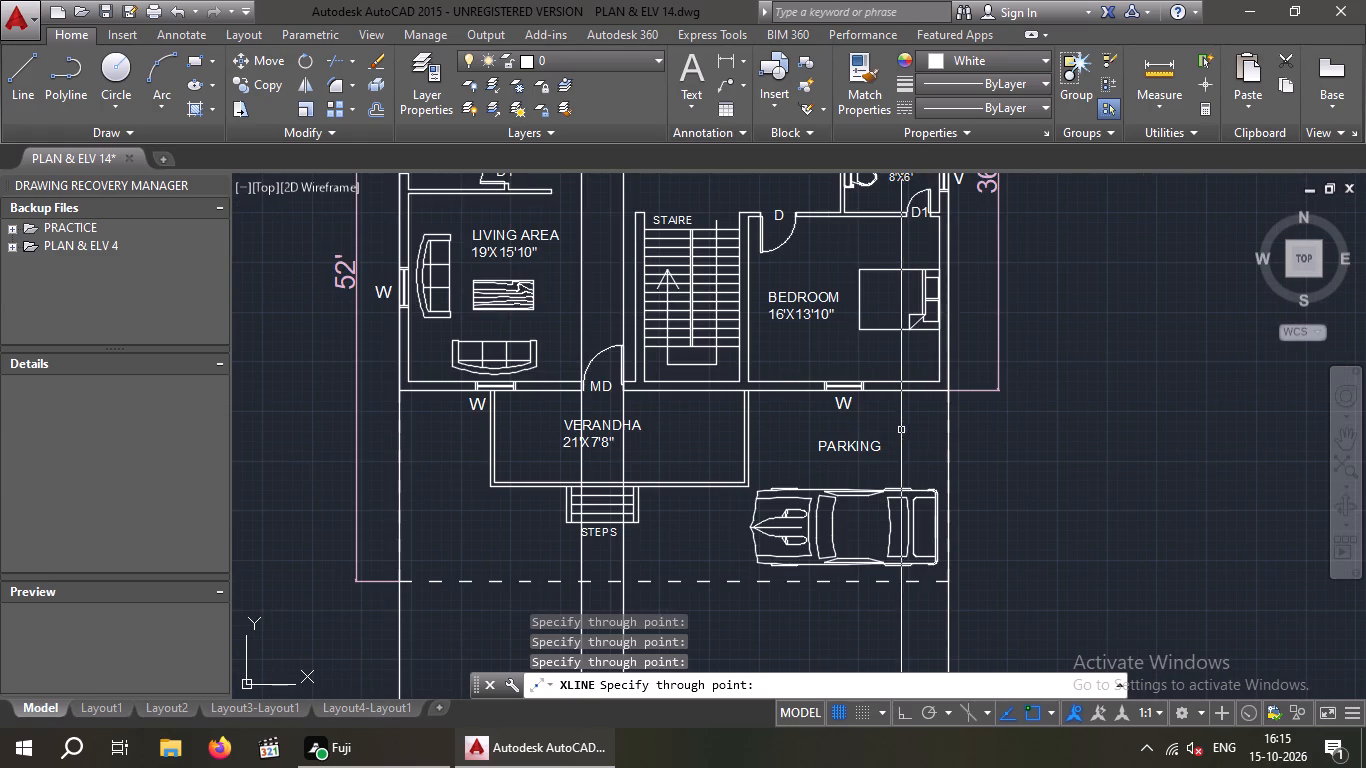
middle_click_drag(775, 422, 725, 297)
scroll(729, 328, "down", 2)
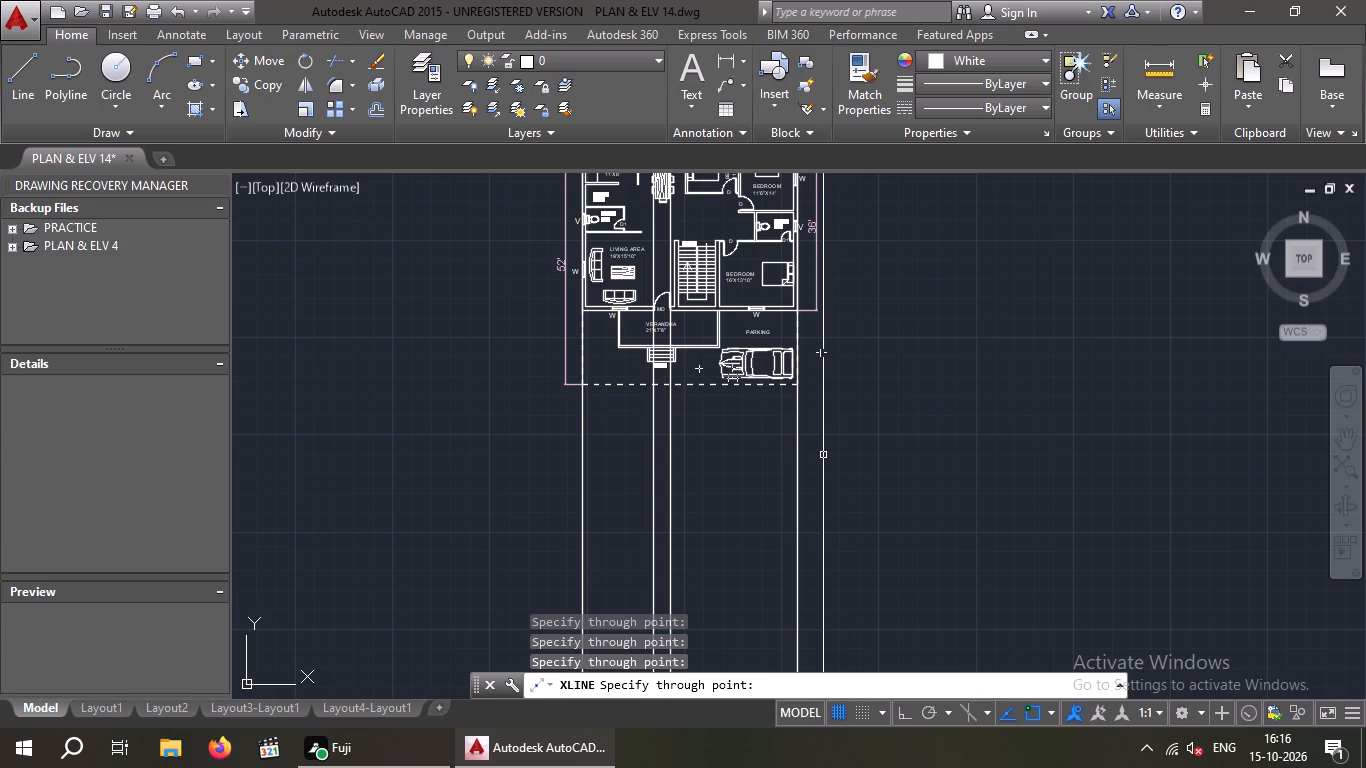
key("Escape")
key("Escape")
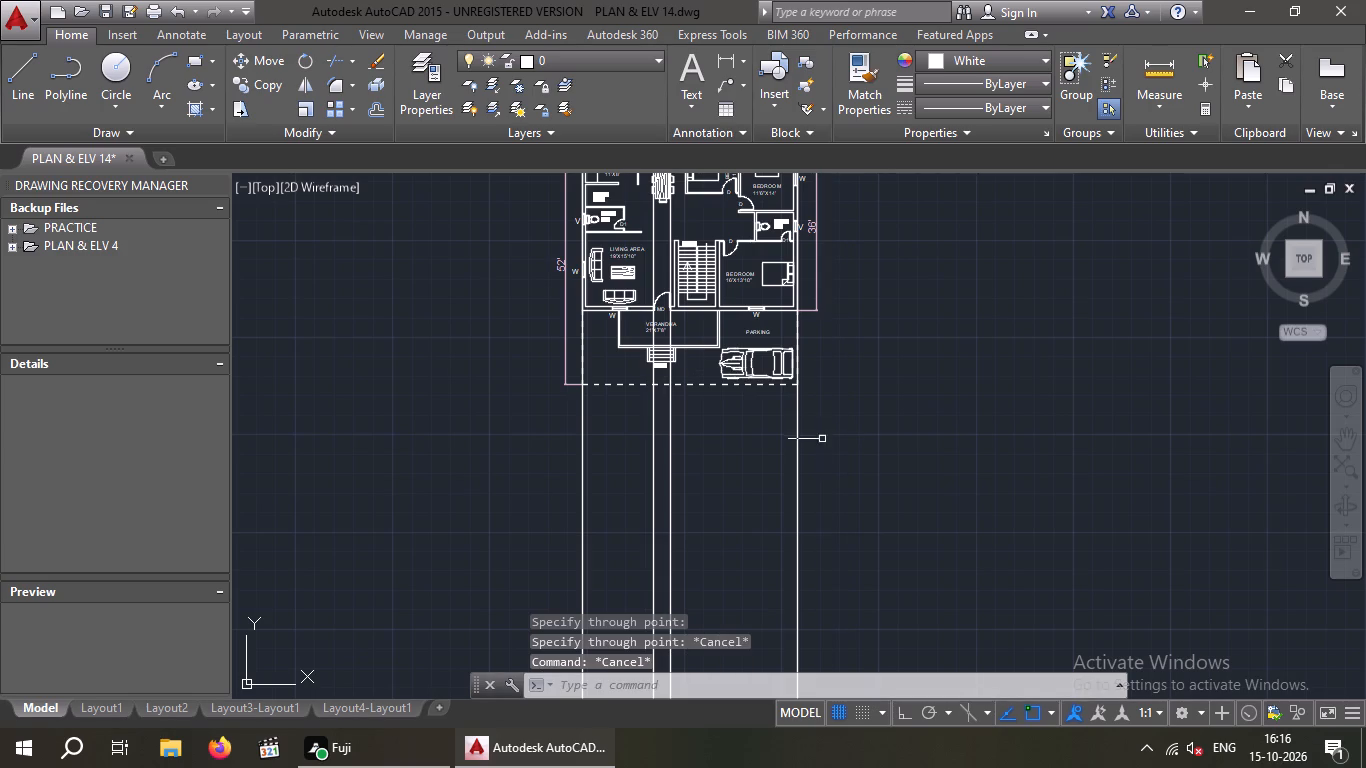
Draw a horizontal line with Ortho on below the plan, crossing and extending past all four vertical construction lines.
middle_click_drag(824, 471, 801, 398)
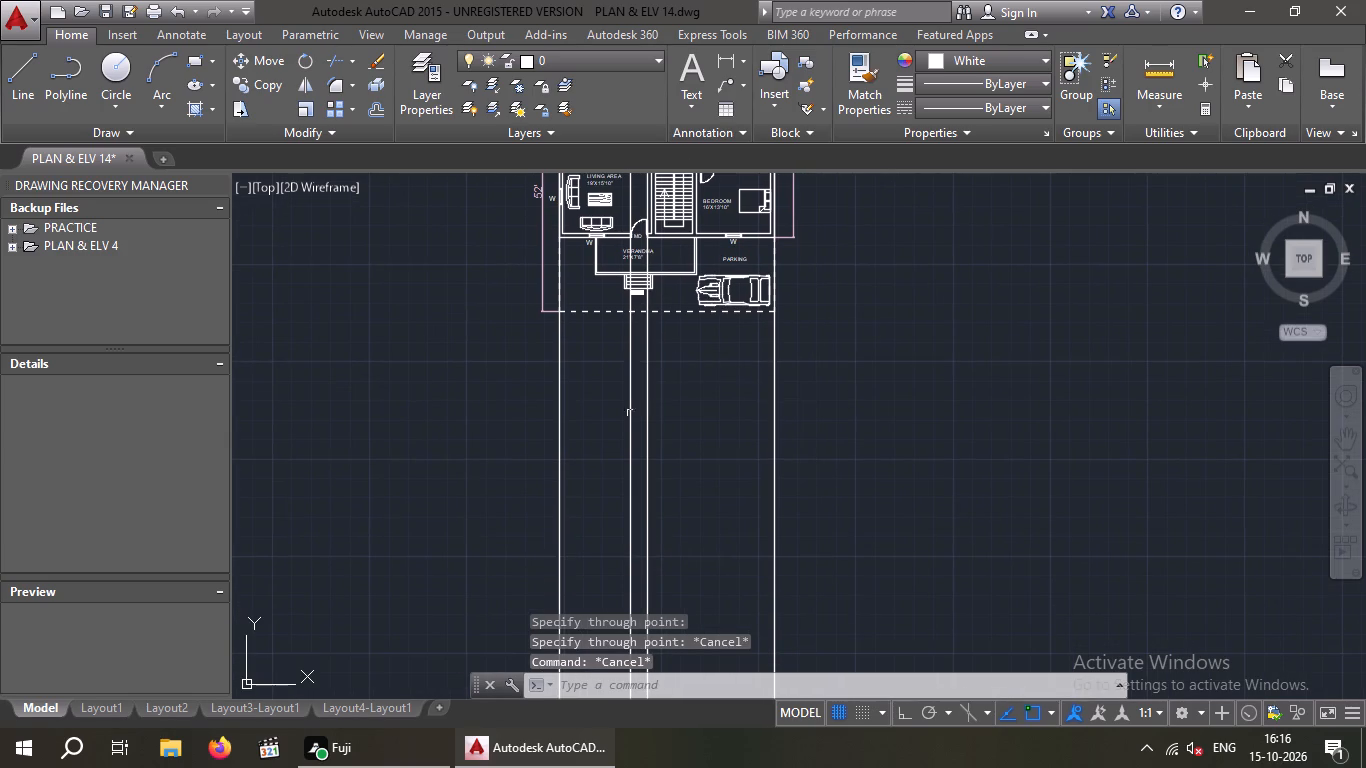
middle_click_drag(698, 393, 695, 334)
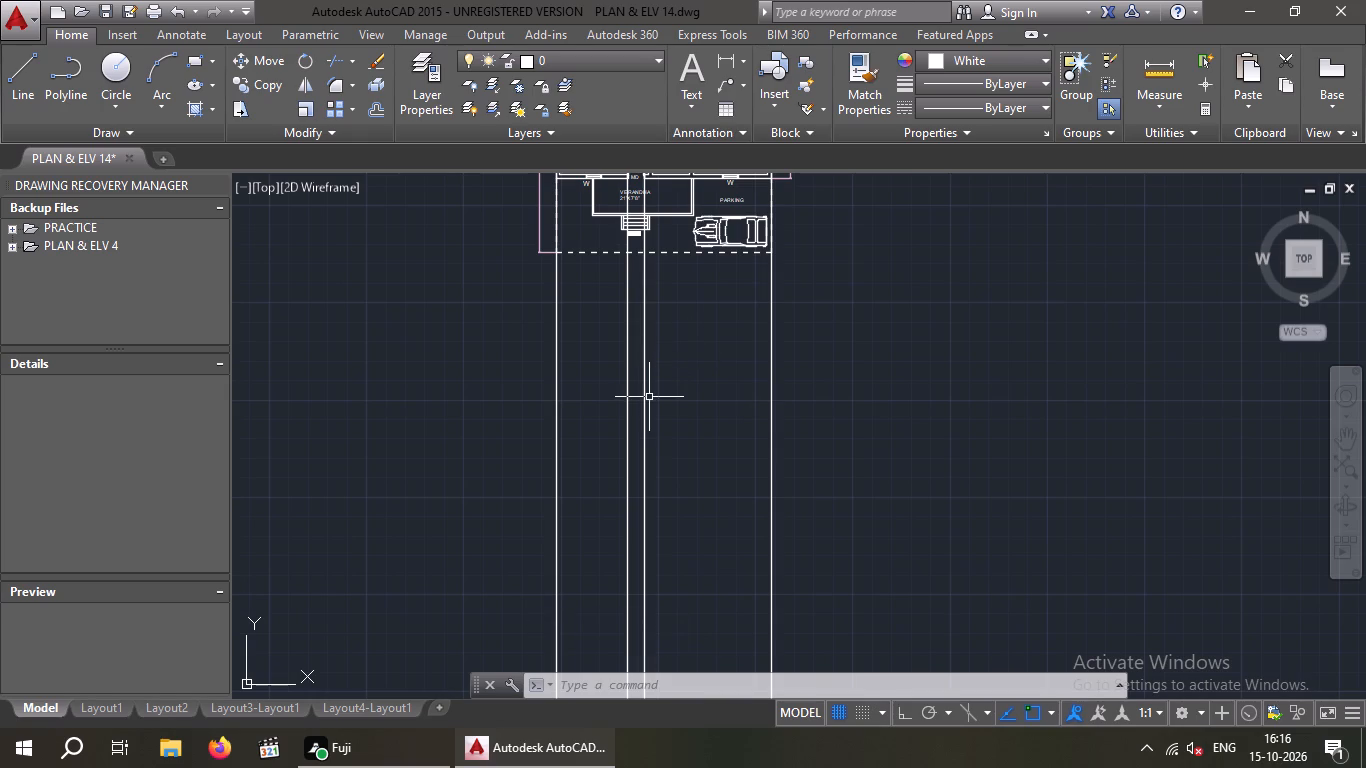
key("l")
key("Return")
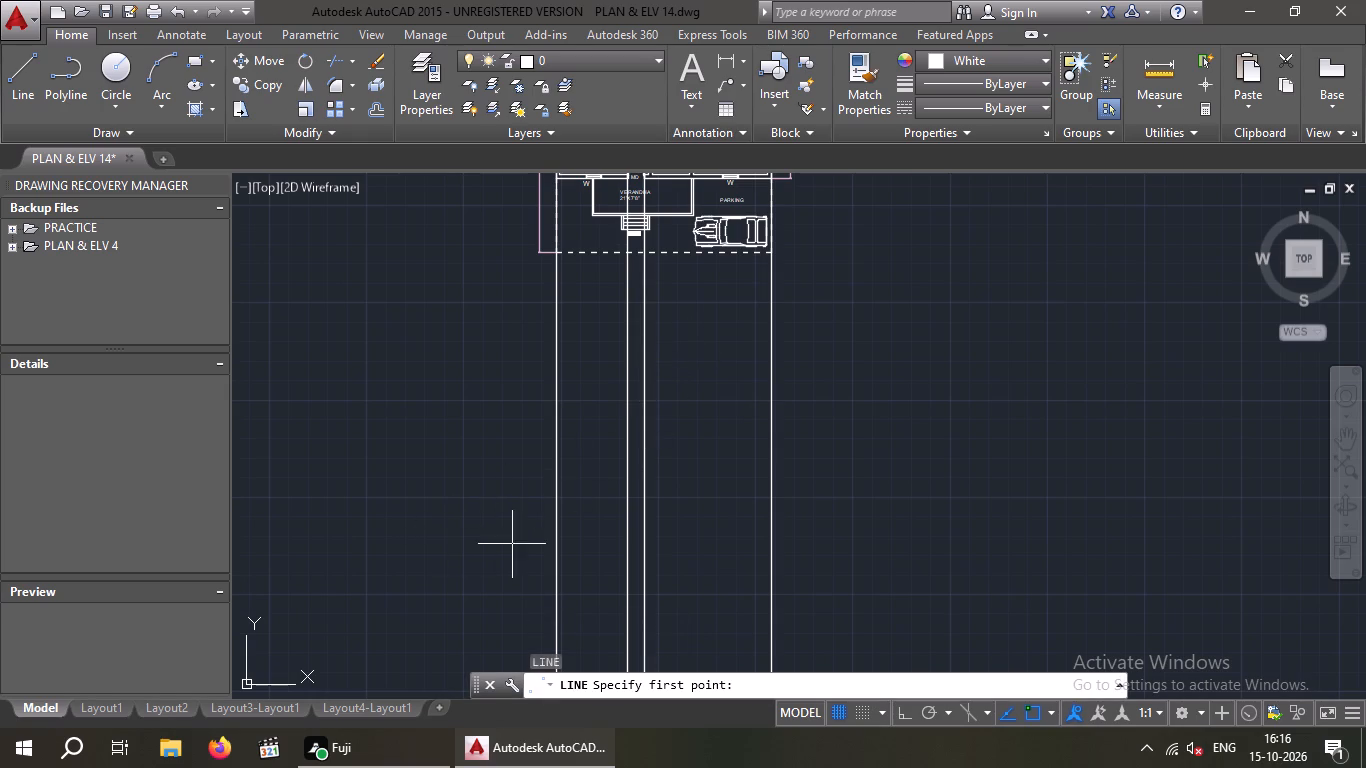
left_click(524, 495)
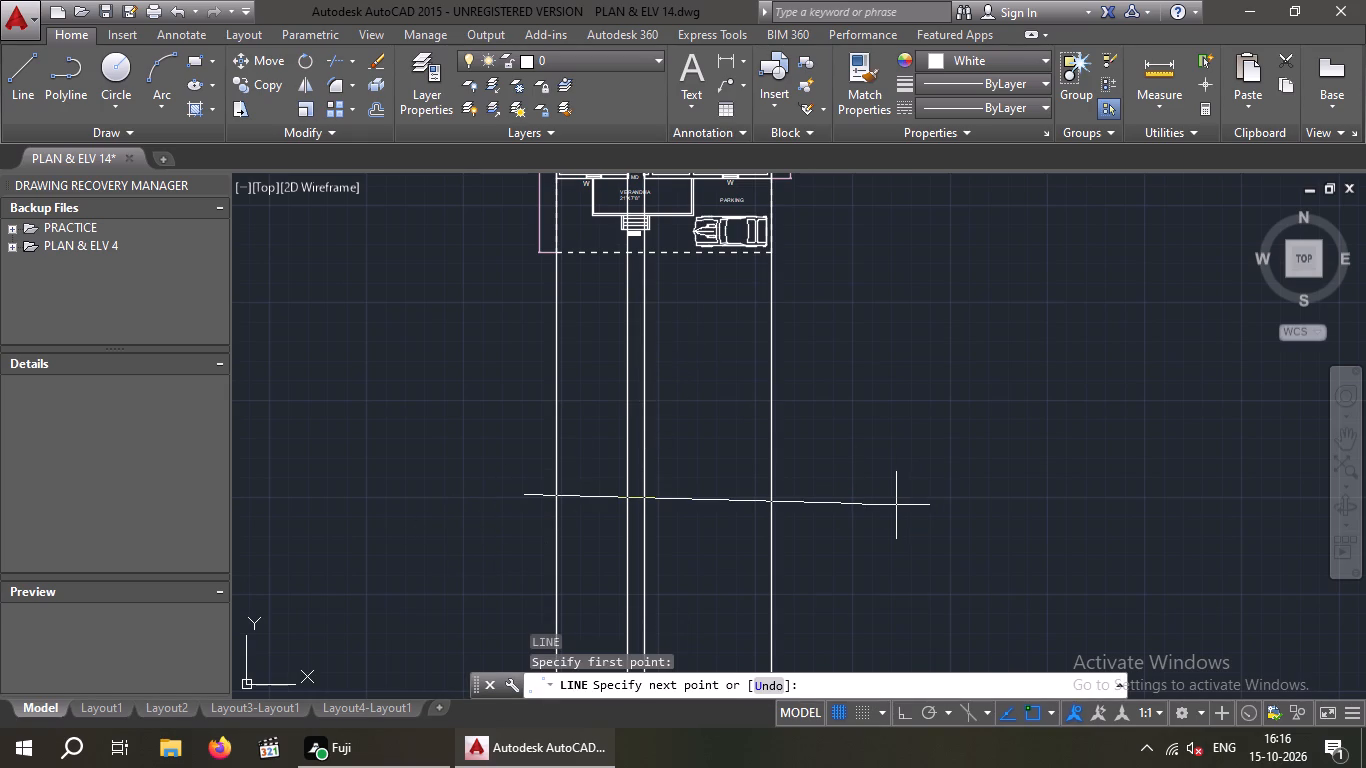
key("F8")
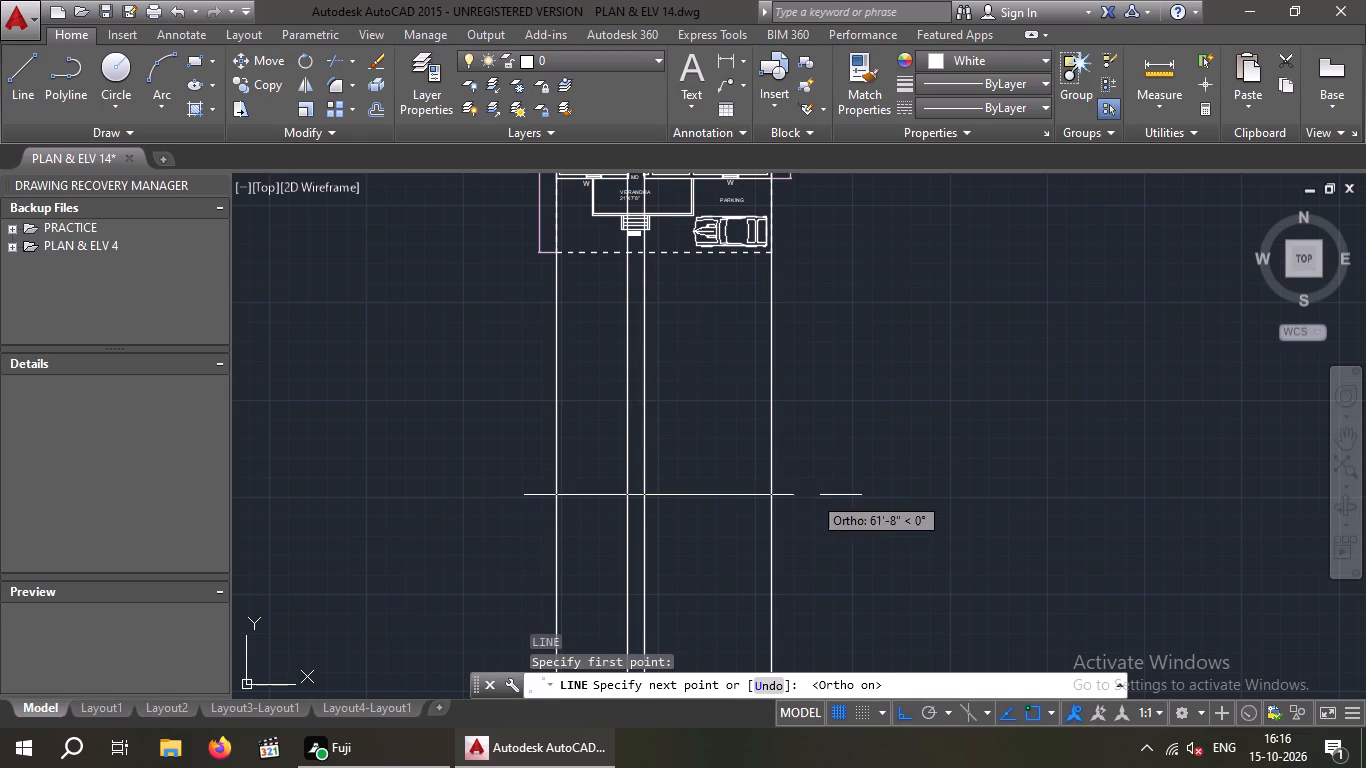
left_click(864, 495)
key("Escape")
key("Escape")
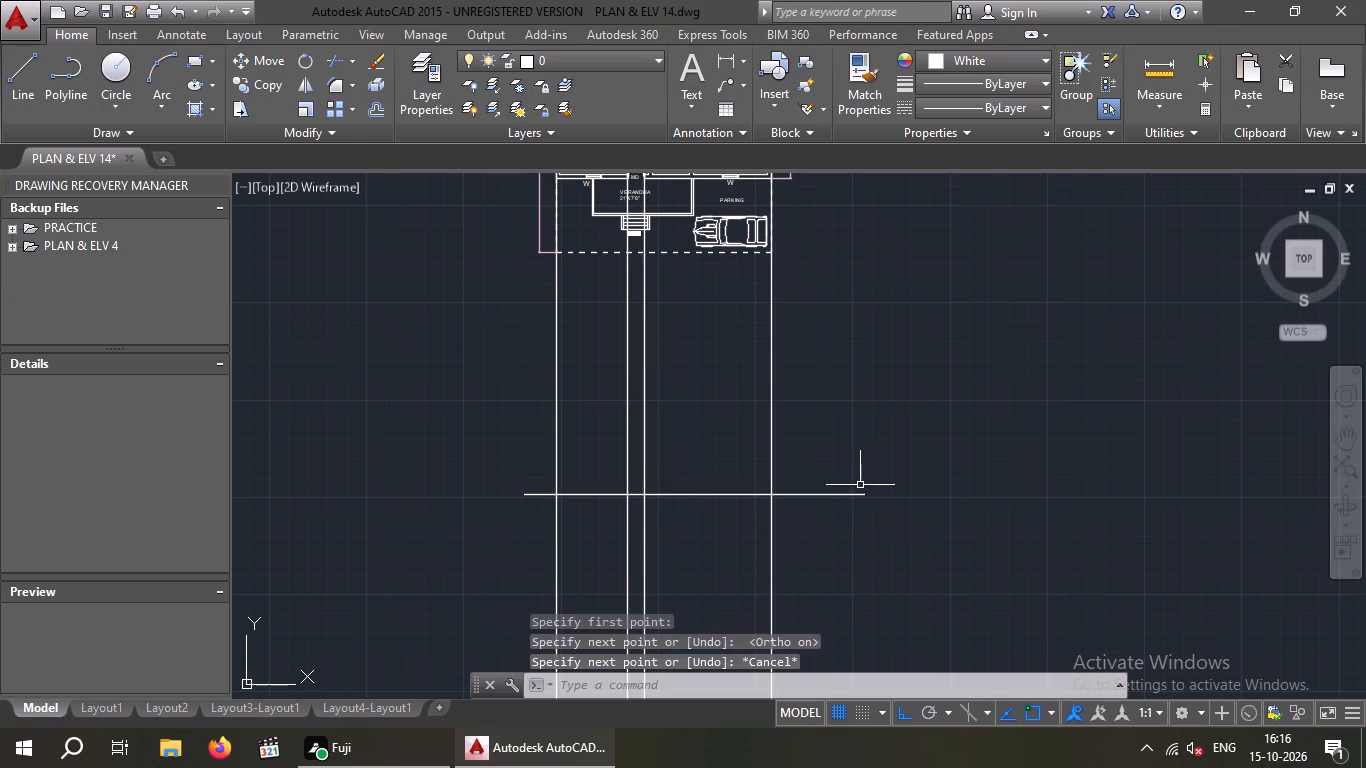
Offset the horizontal base line below the plan upward by 4'.
key("o")
key("Return")
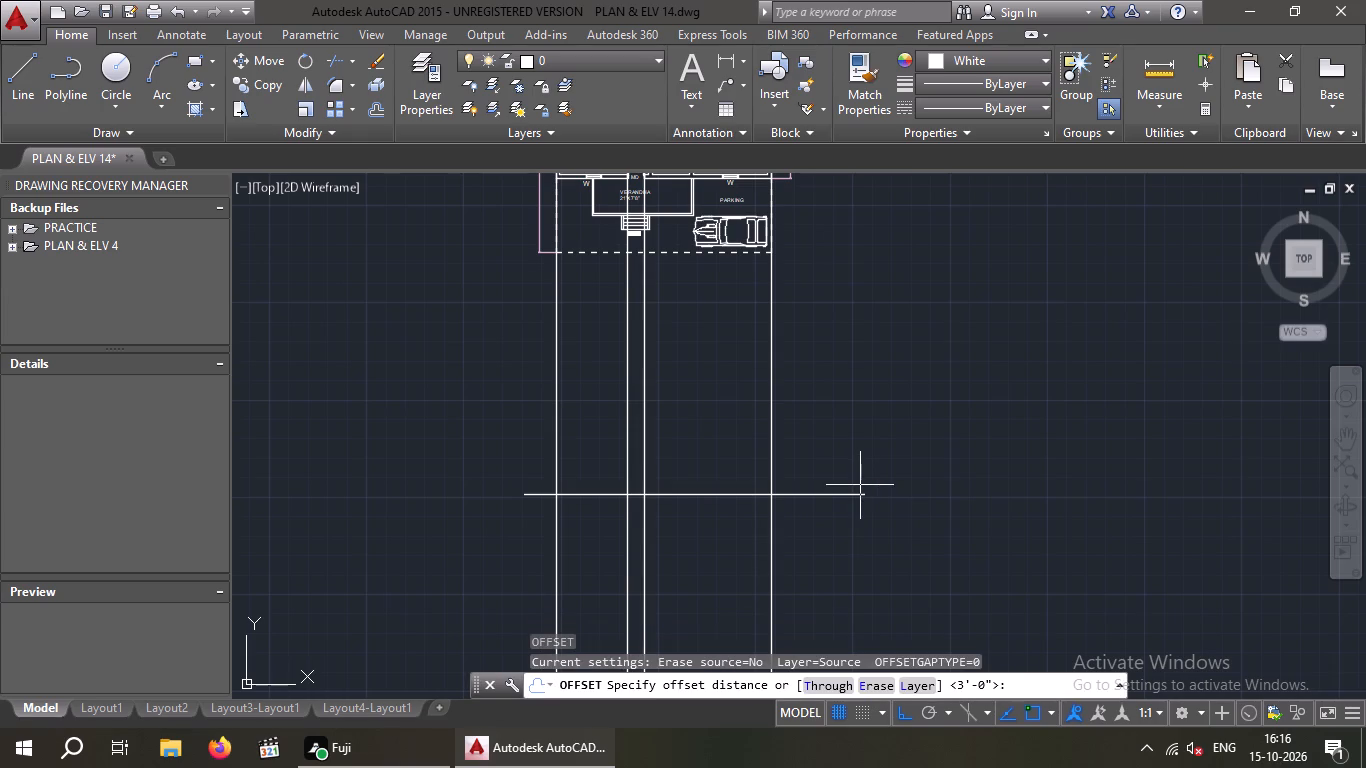
key("4")
key("apostrophe")
key("Return")
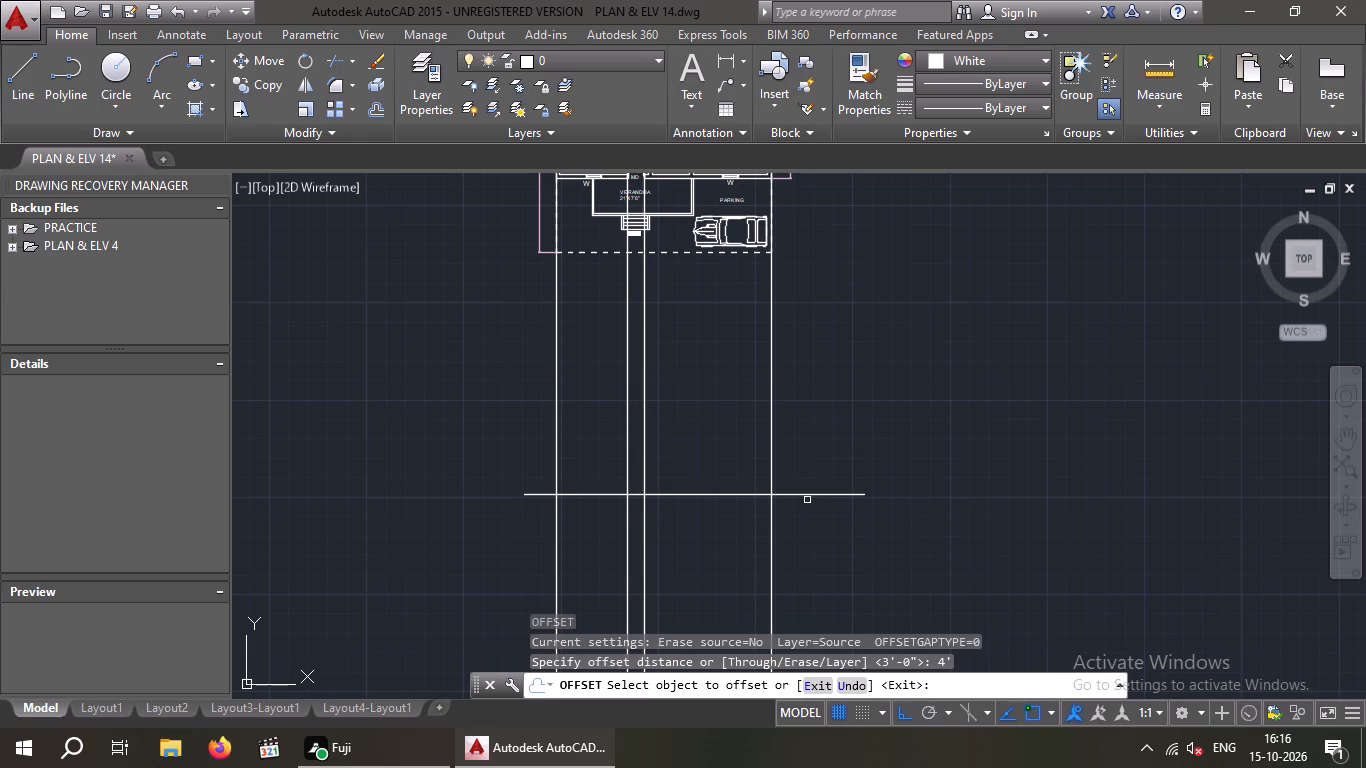
left_click(810, 496)
left_click(812, 432)
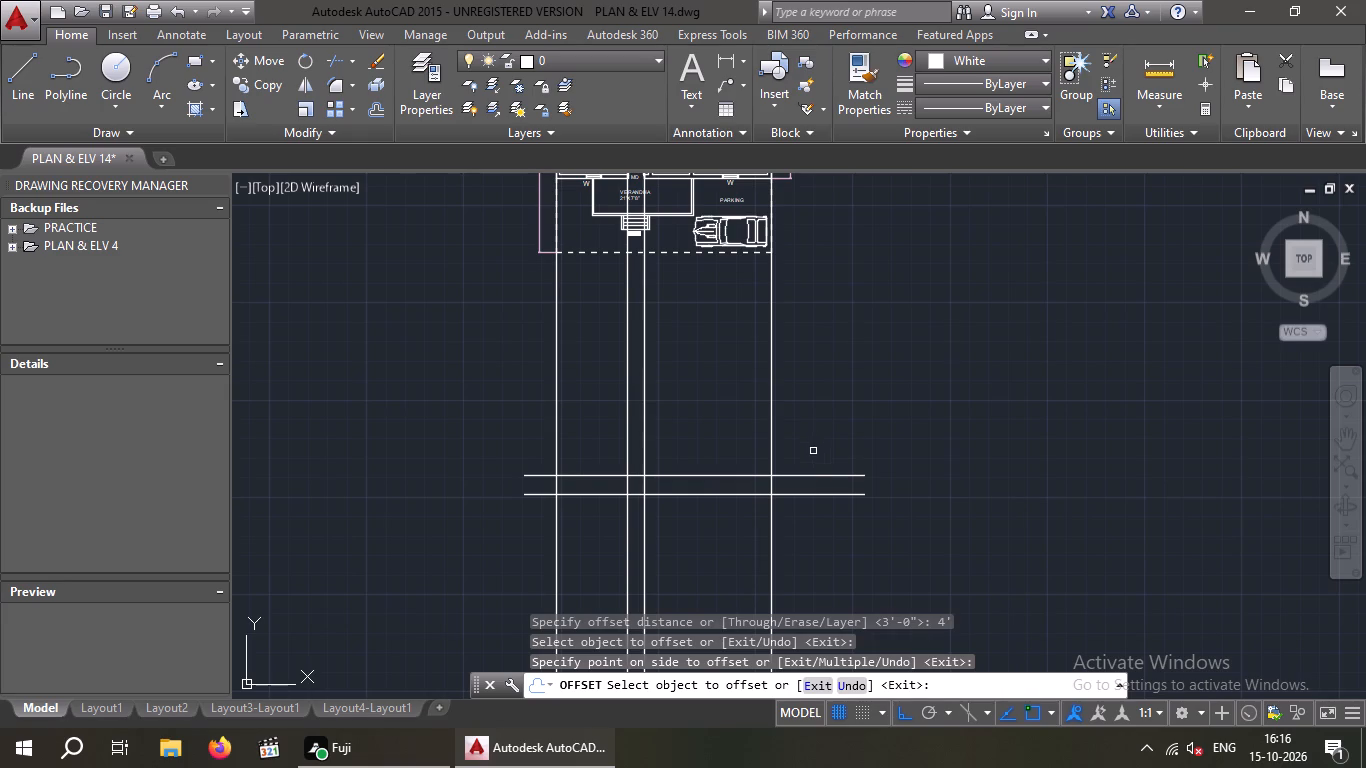
key("Escape")
key("Escape")
Offset the upper of the two horizontal lines, the one 4' above the base line, upward by 5".
key("o")
key("Return")
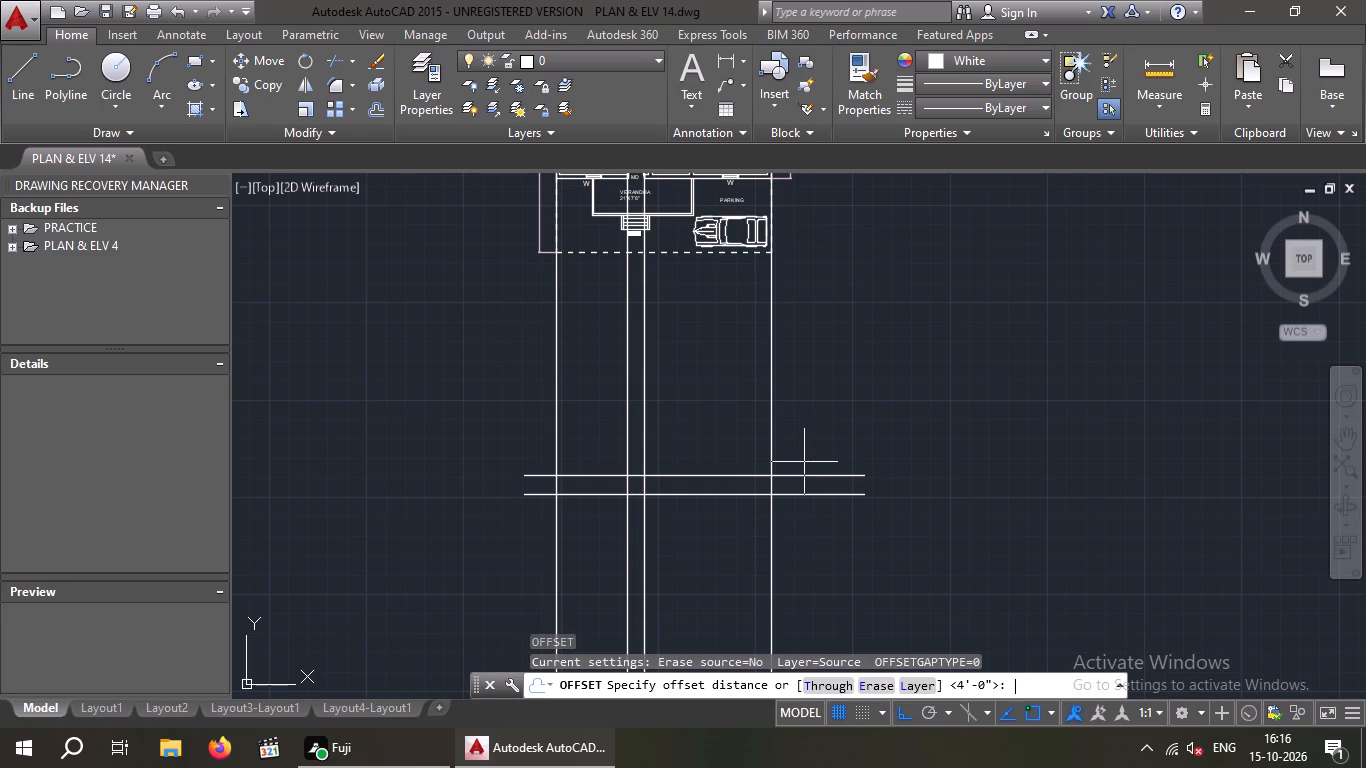
type("5\"")
key("Return")
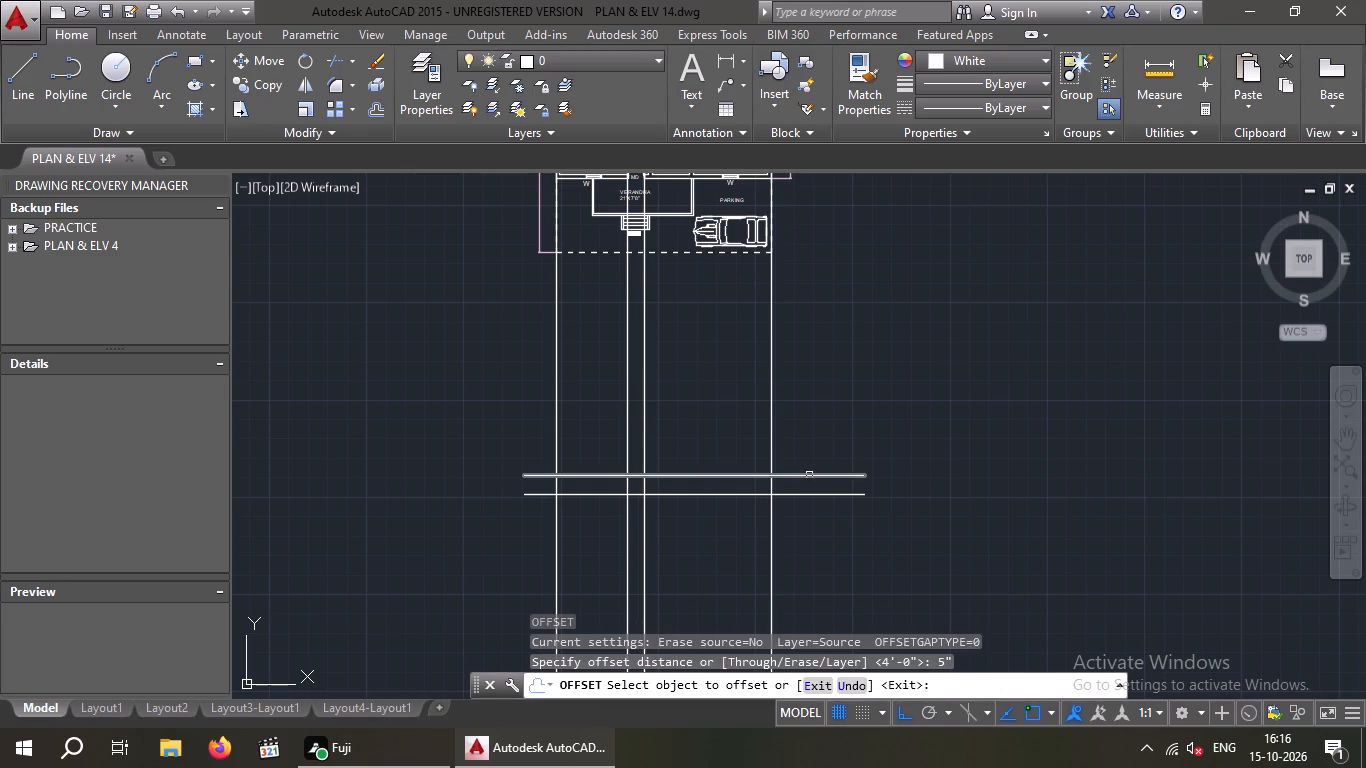
left_click_drag(809, 475, 809, 456)
left_click(809, 426)
scroll(790, 478, "up", 3)
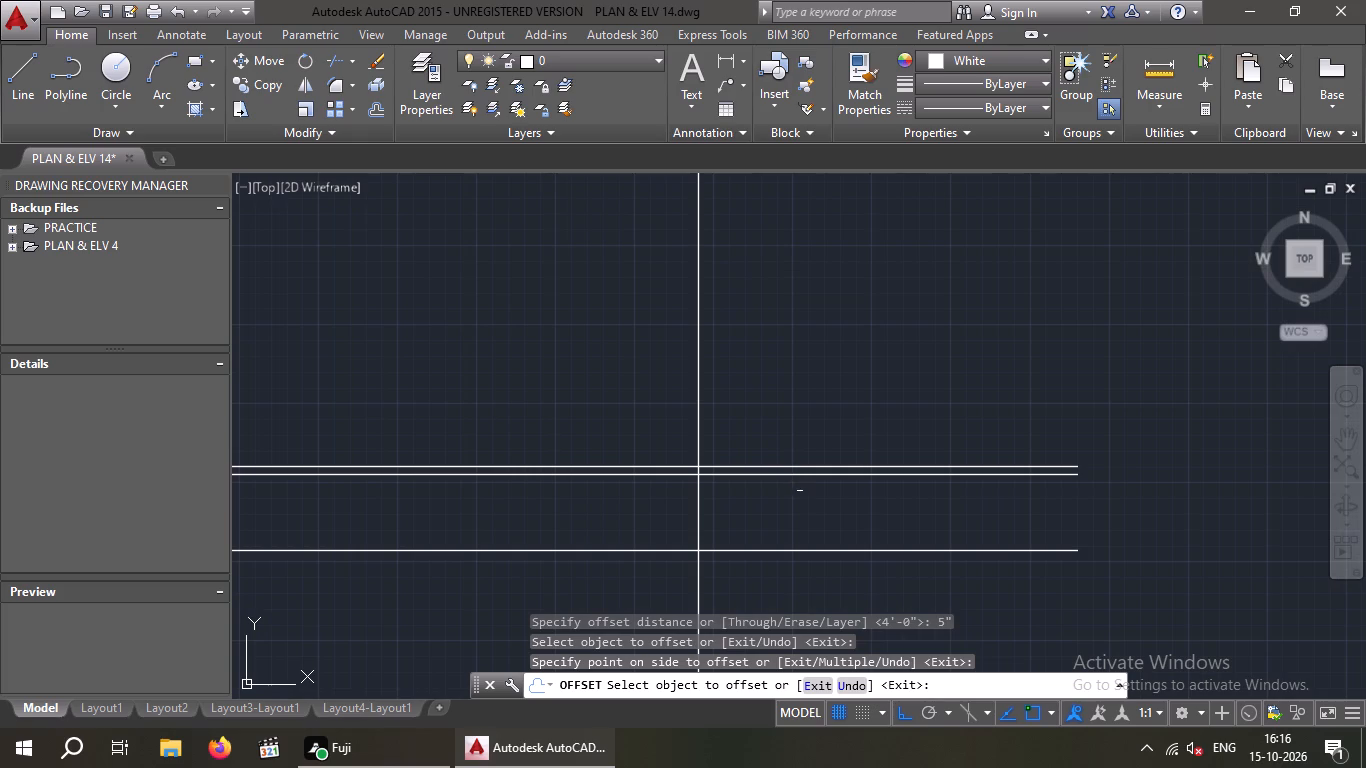
middle_click_drag(808, 511, 905, 561)
scroll(901, 537, "down", 2)
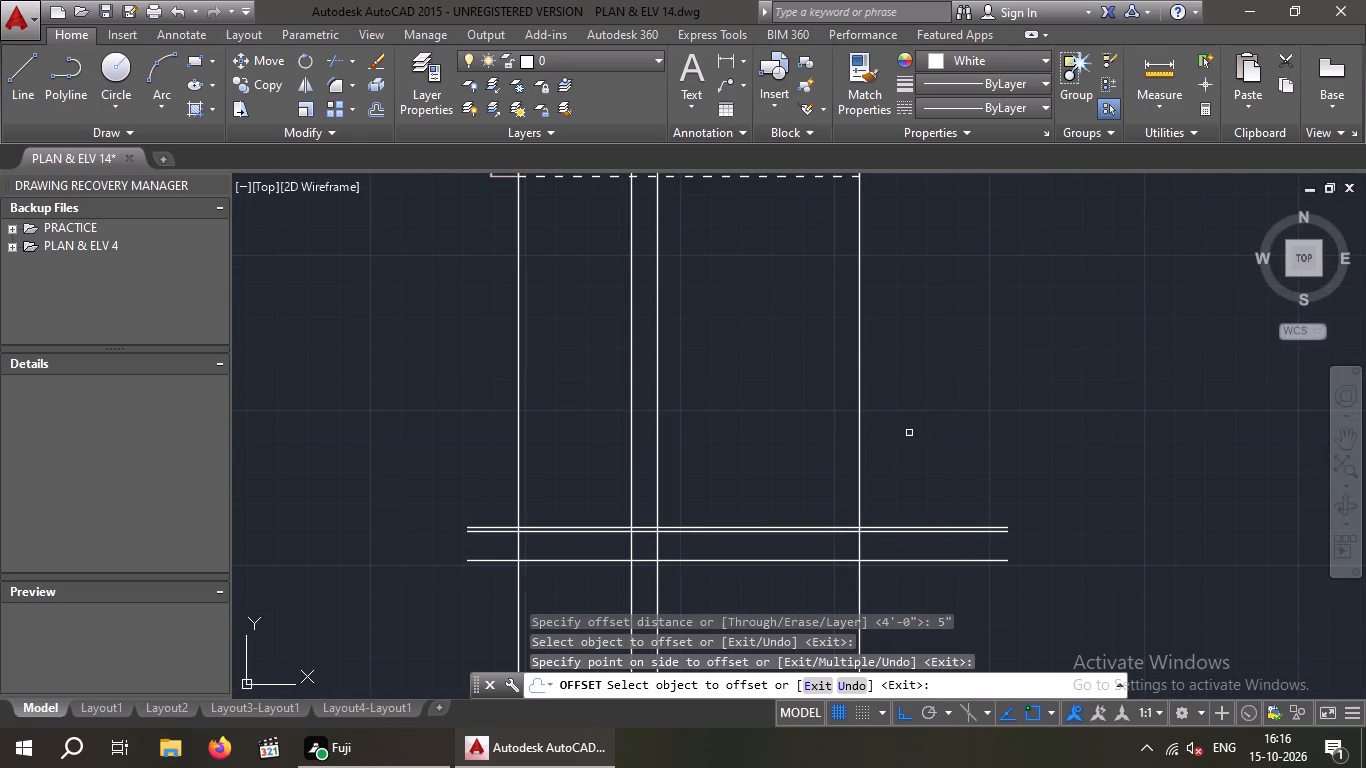
key("Escape")
key("Escape")
Start another offset for the elevation's horizontal level lines with a distance of 10'.
key("o")
key("Return")
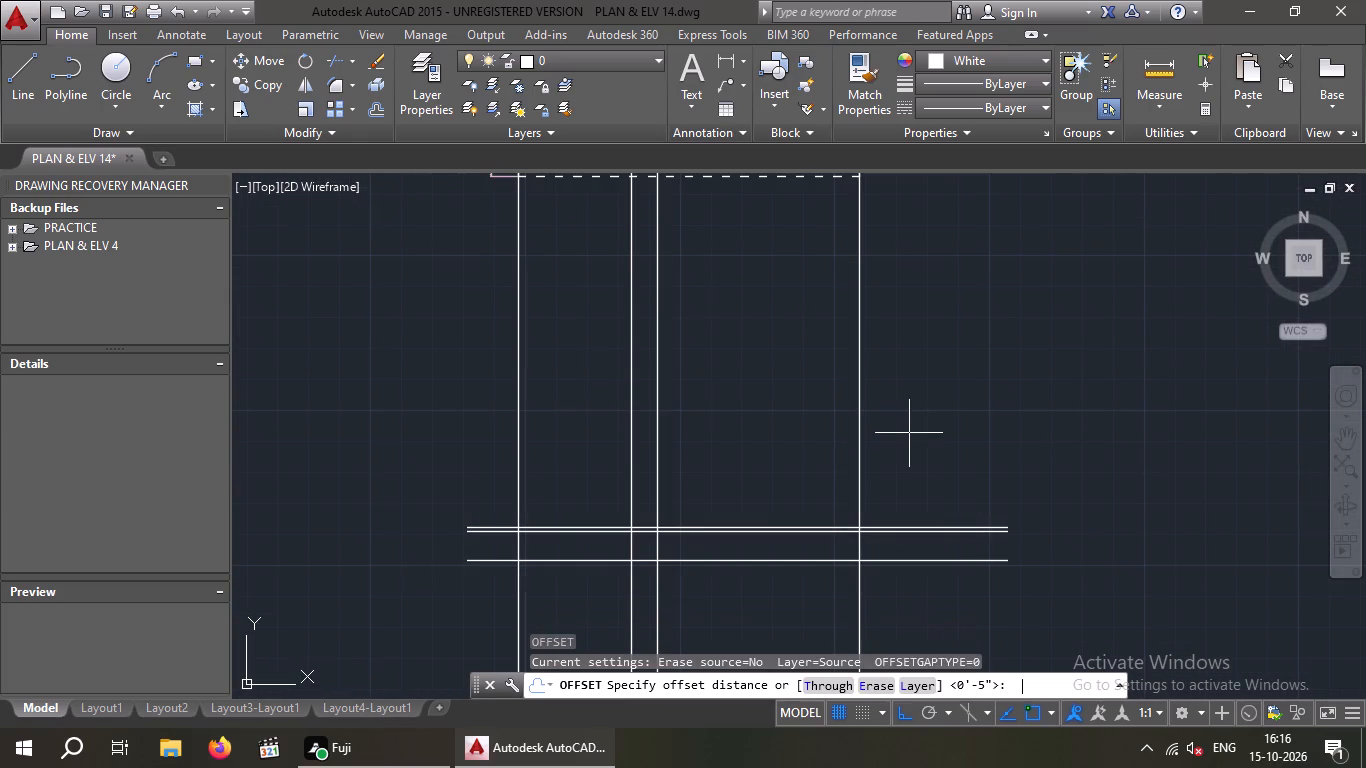
type("10'")
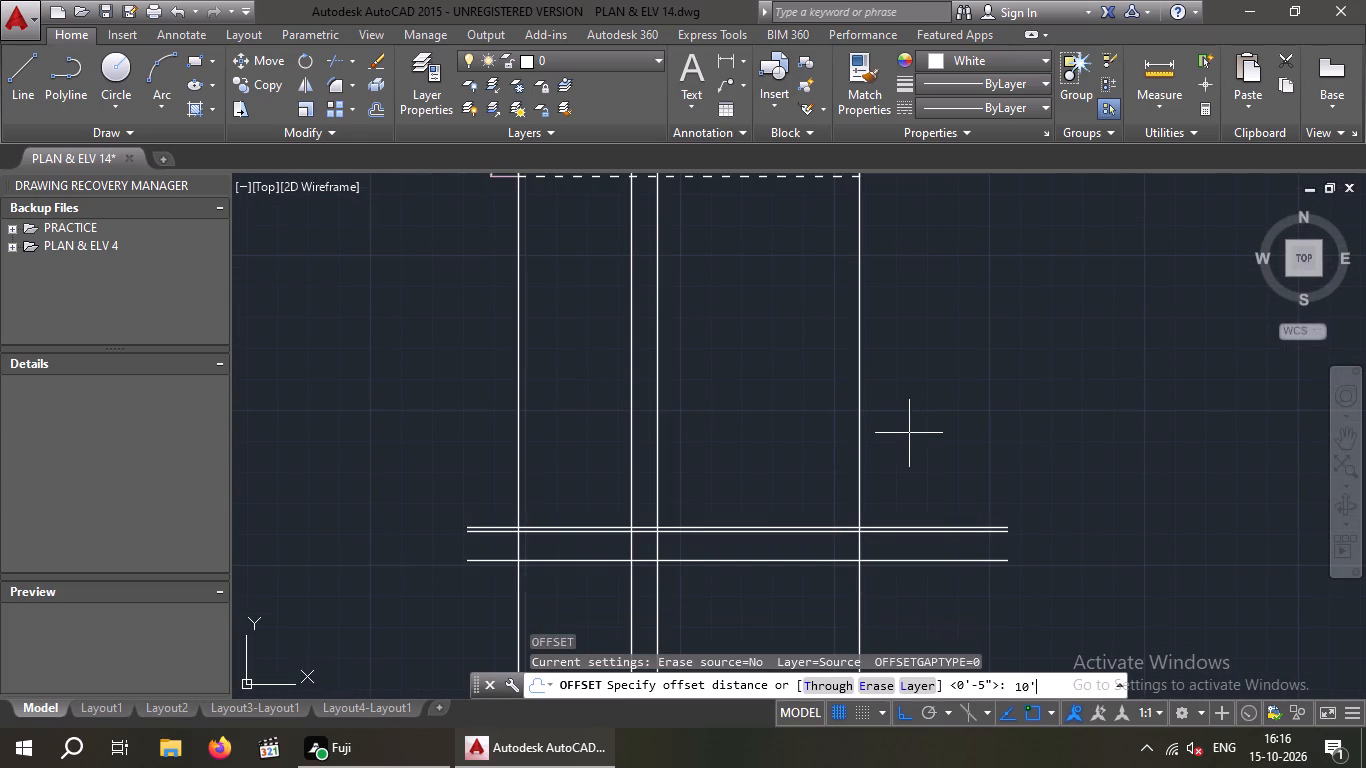
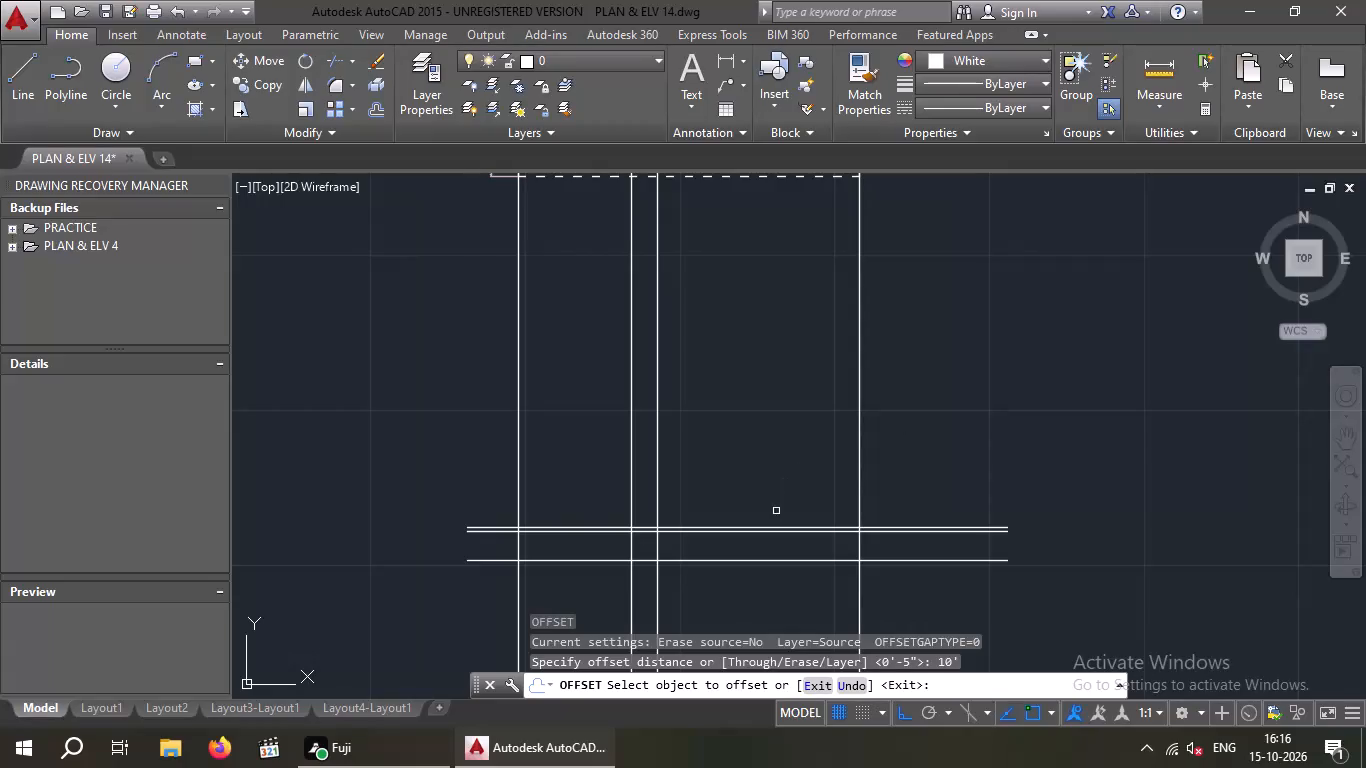
Offset the upper line of the closely spaced 5" pair upward by 10' to add the next elevation level.
scroll(895, 523, "up", 1)
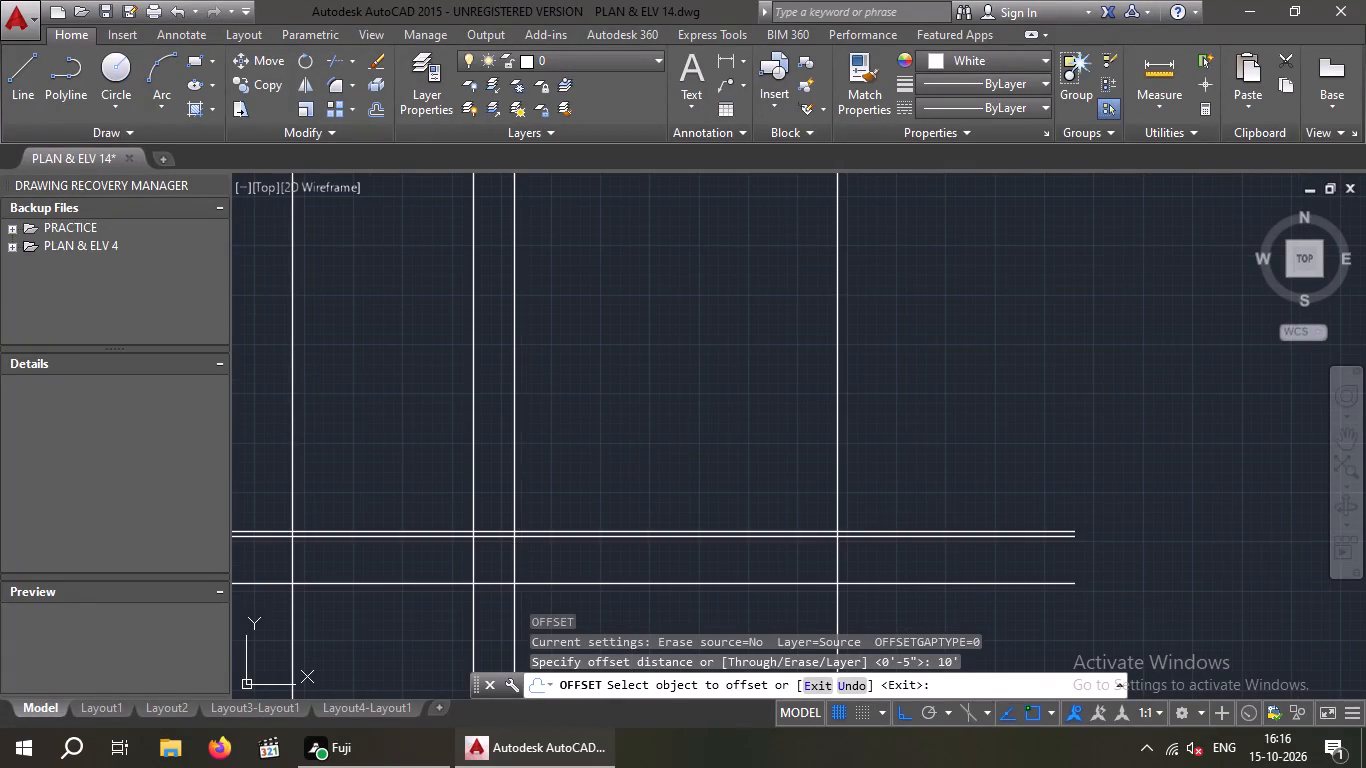
left_click(878, 532)
left_click(872, 397)
scroll(898, 356, "down", 1)
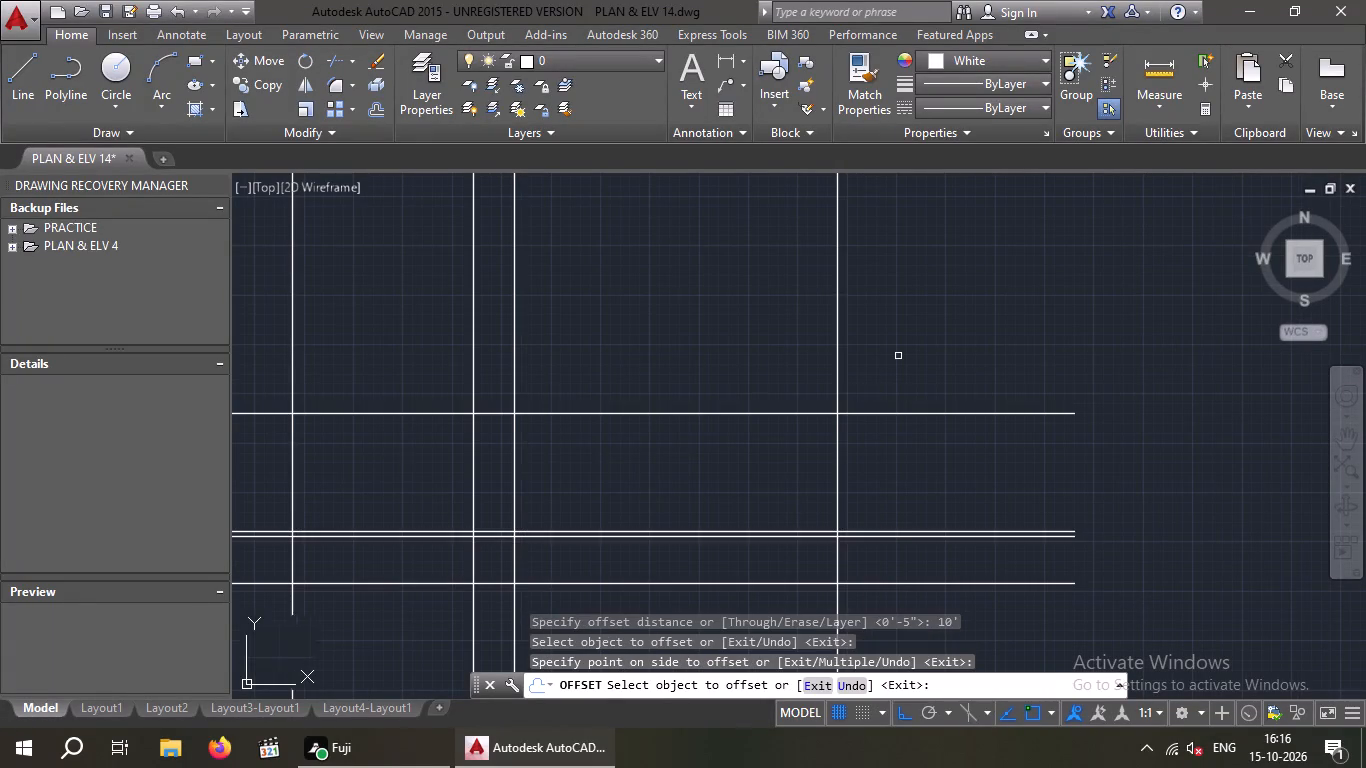
middle_click_drag(898, 354, 841, 493)
scroll(847, 449, "down", 1)
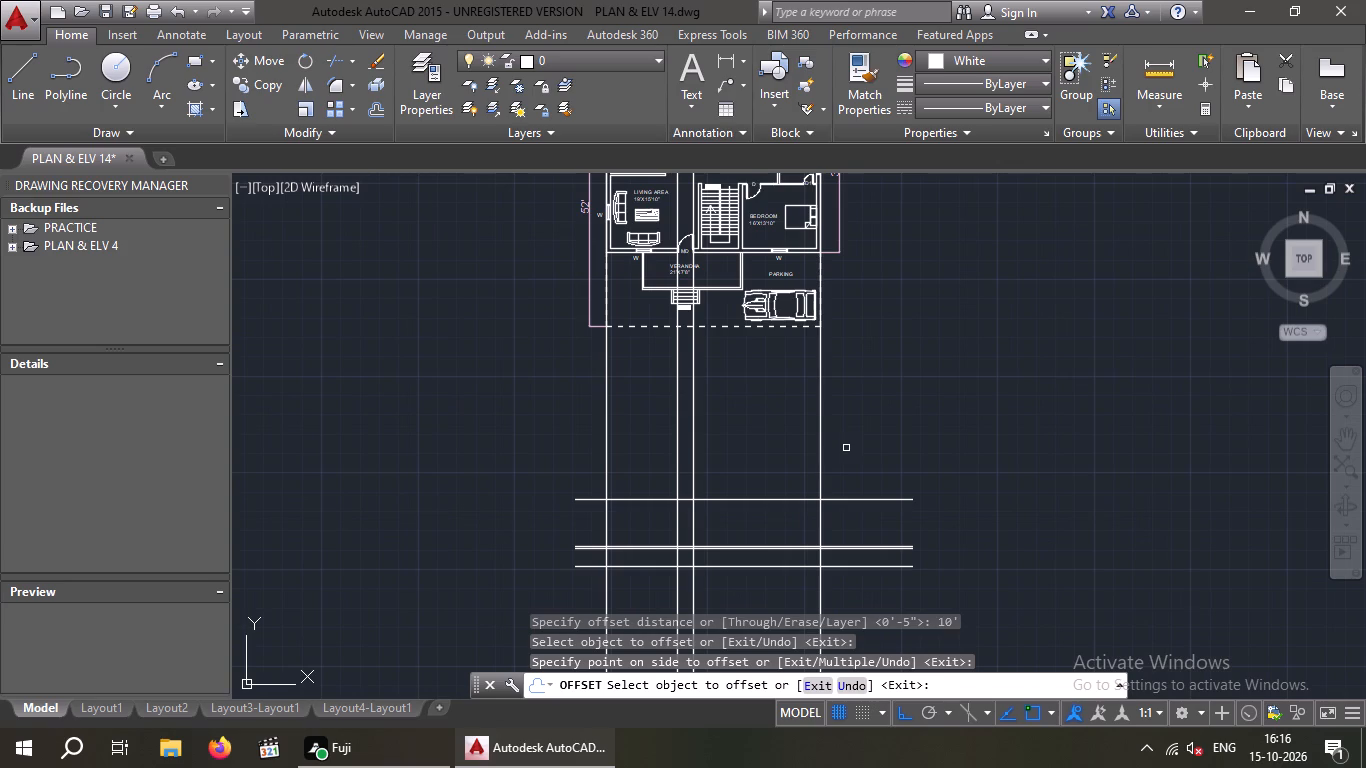
key("Escape")
key("Escape")
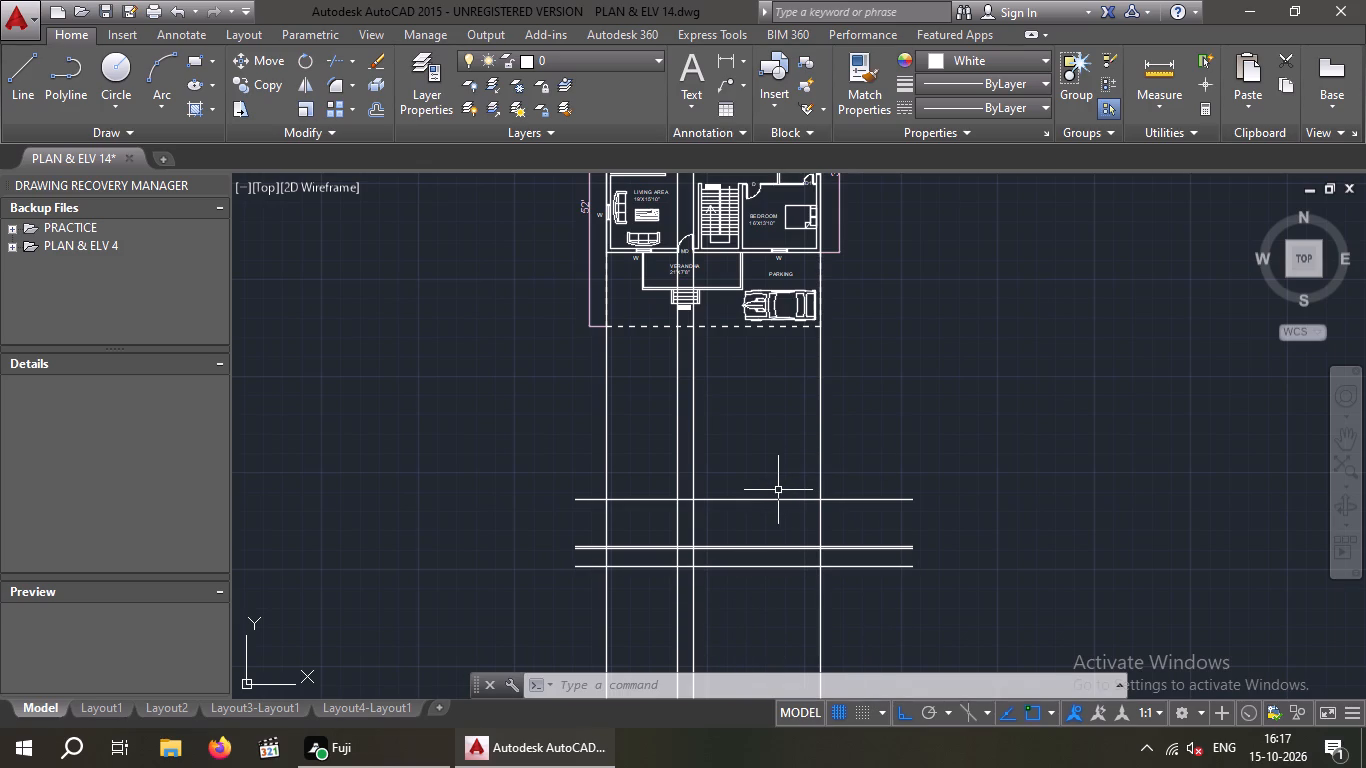
Offset the topmost horizontal level line, 10' above the lower pair, upward by 6".
key("o")
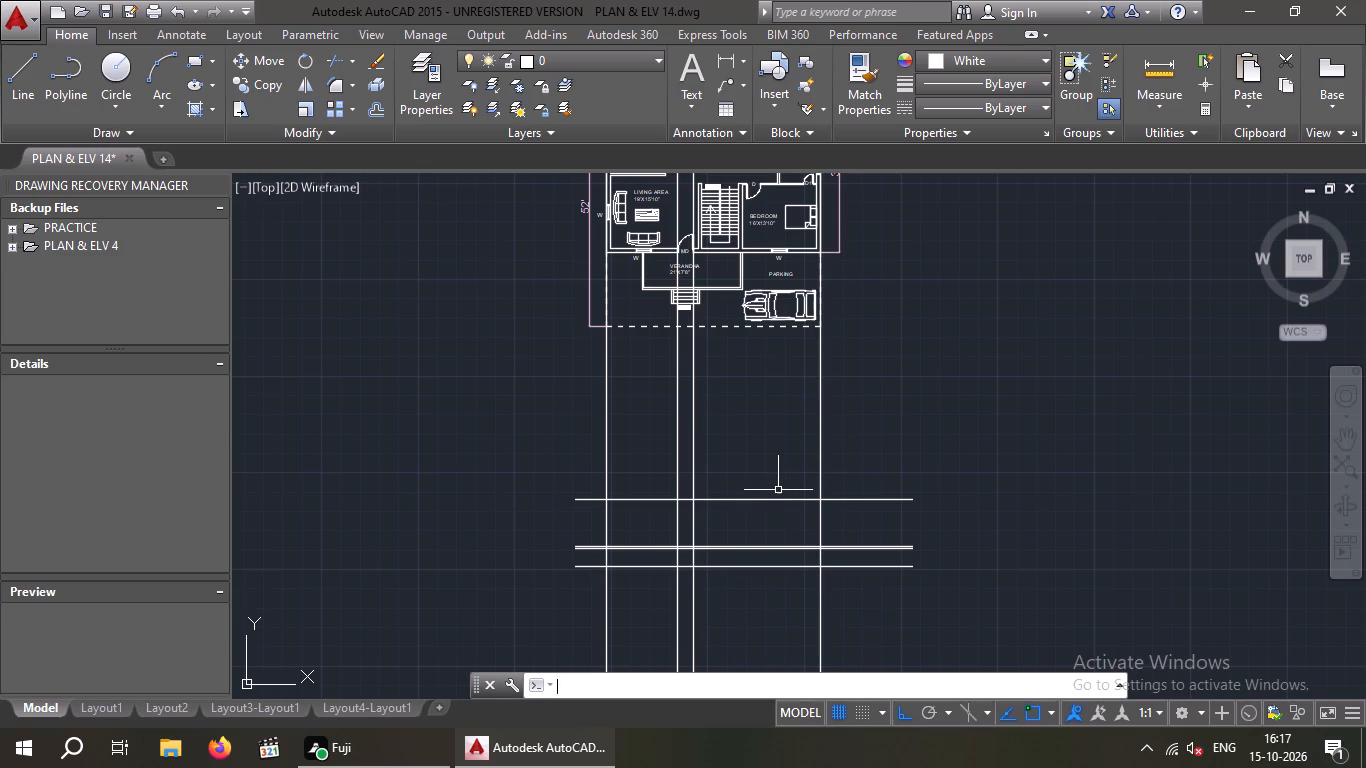
key("Return")
key("6")
key("shift+quotedbl")
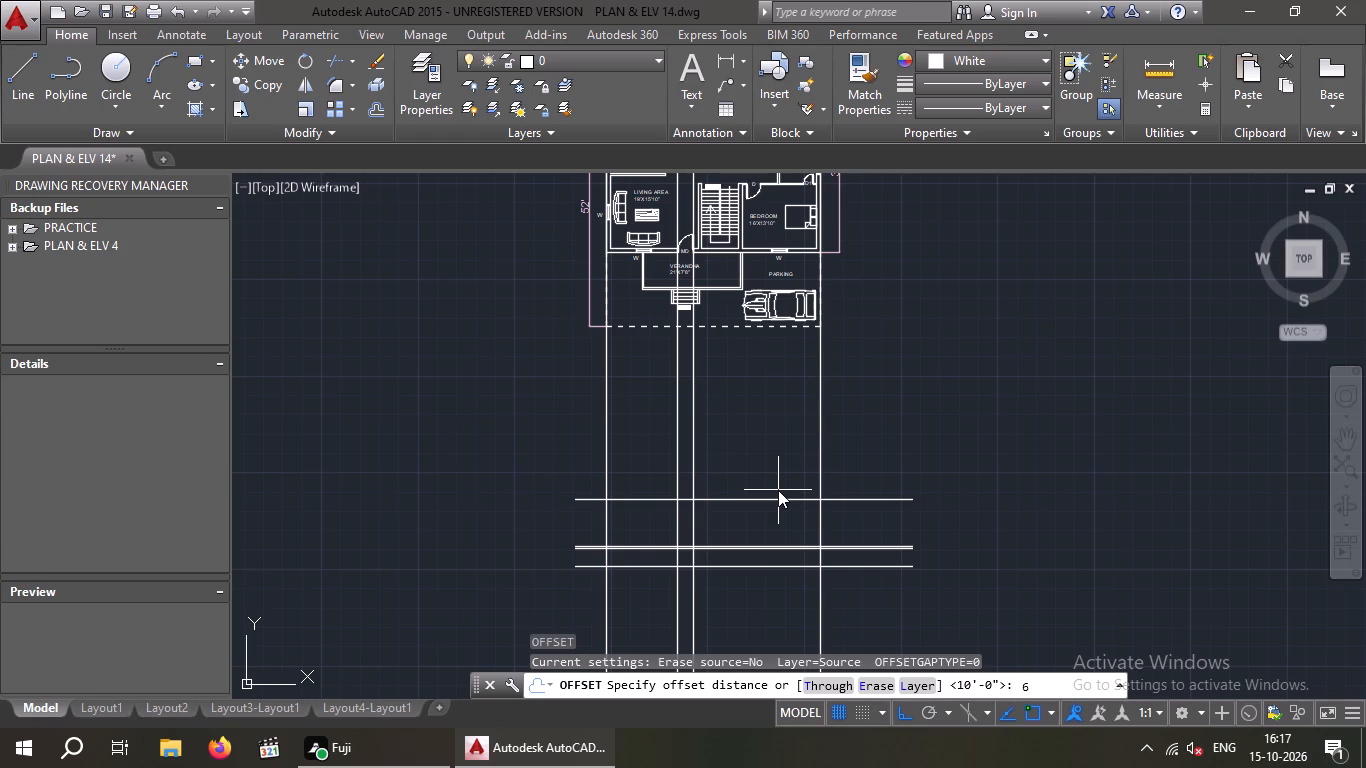
key("Return")
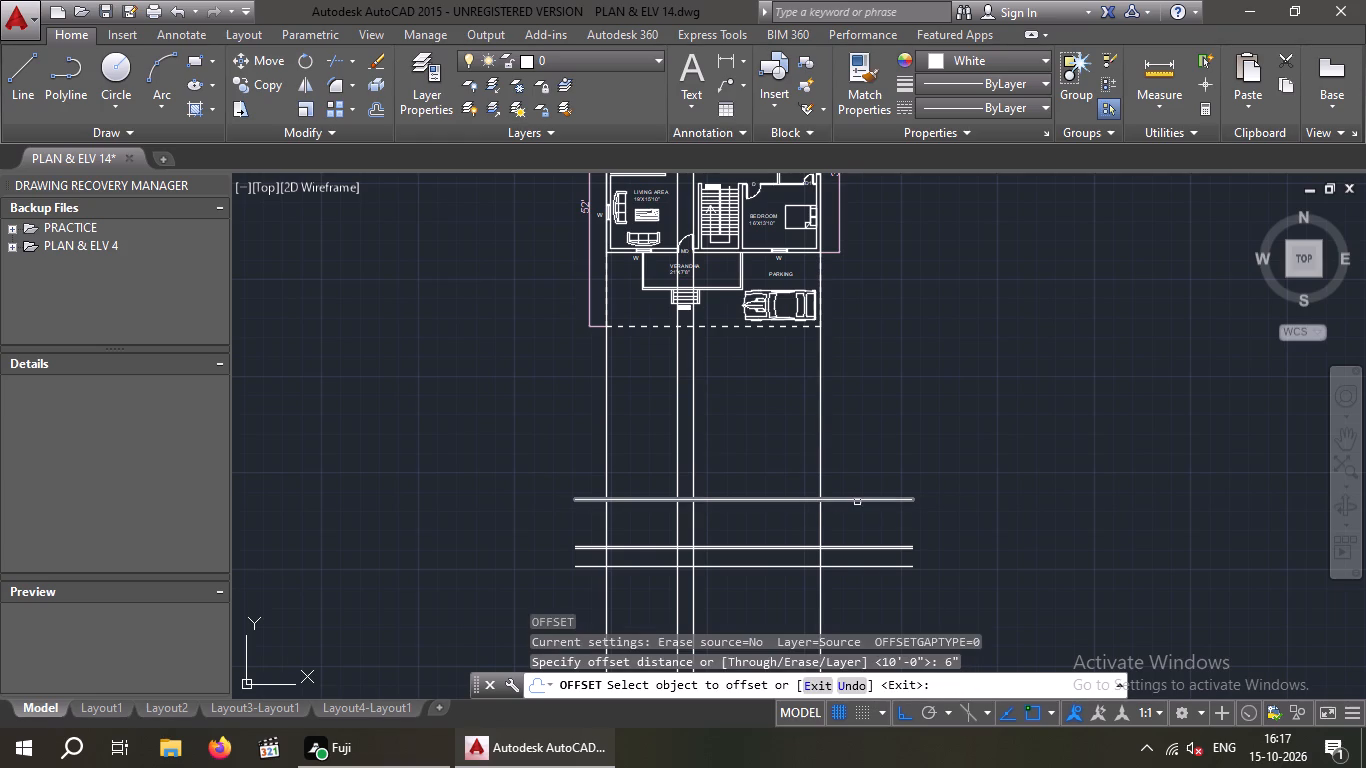
left_click(857, 500)
left_click(867, 464)
scroll(738, 494, "up", 3)
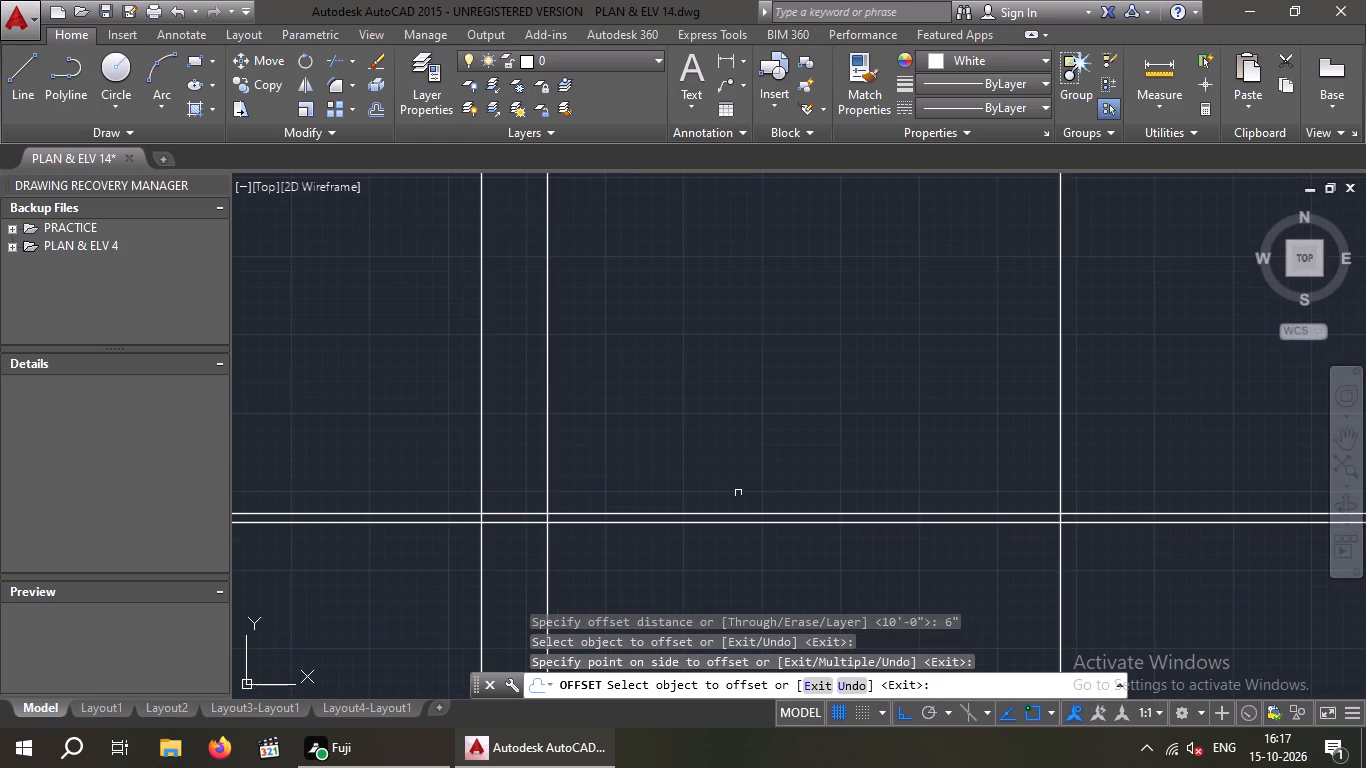
scroll(750, 490, "down", 3)
middle_click_drag(773, 540, 680, 540)
key("Escape")
key("Escape")
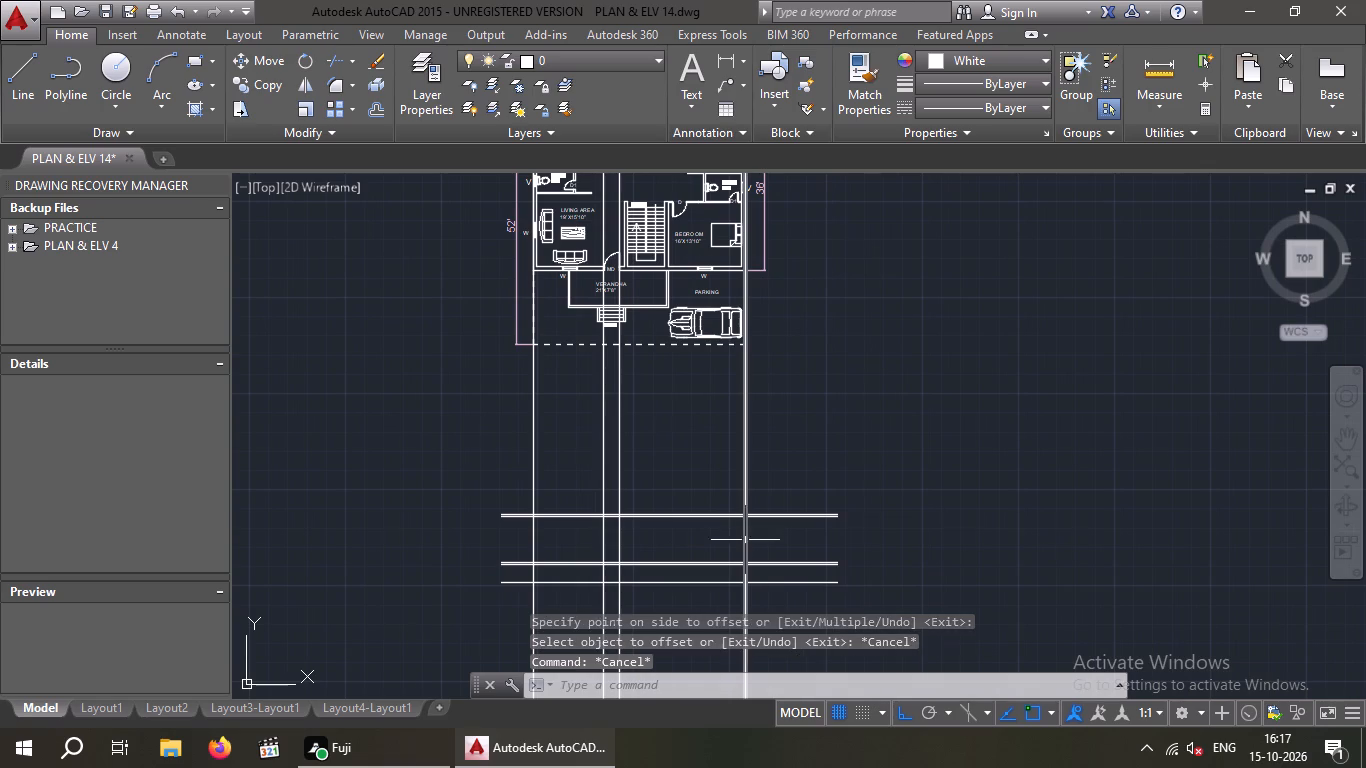
Offset the upper line of the 6" pair upward by 3' to add the top level line.
key("o")
key("Return")
key("3")
key("apostrophe")
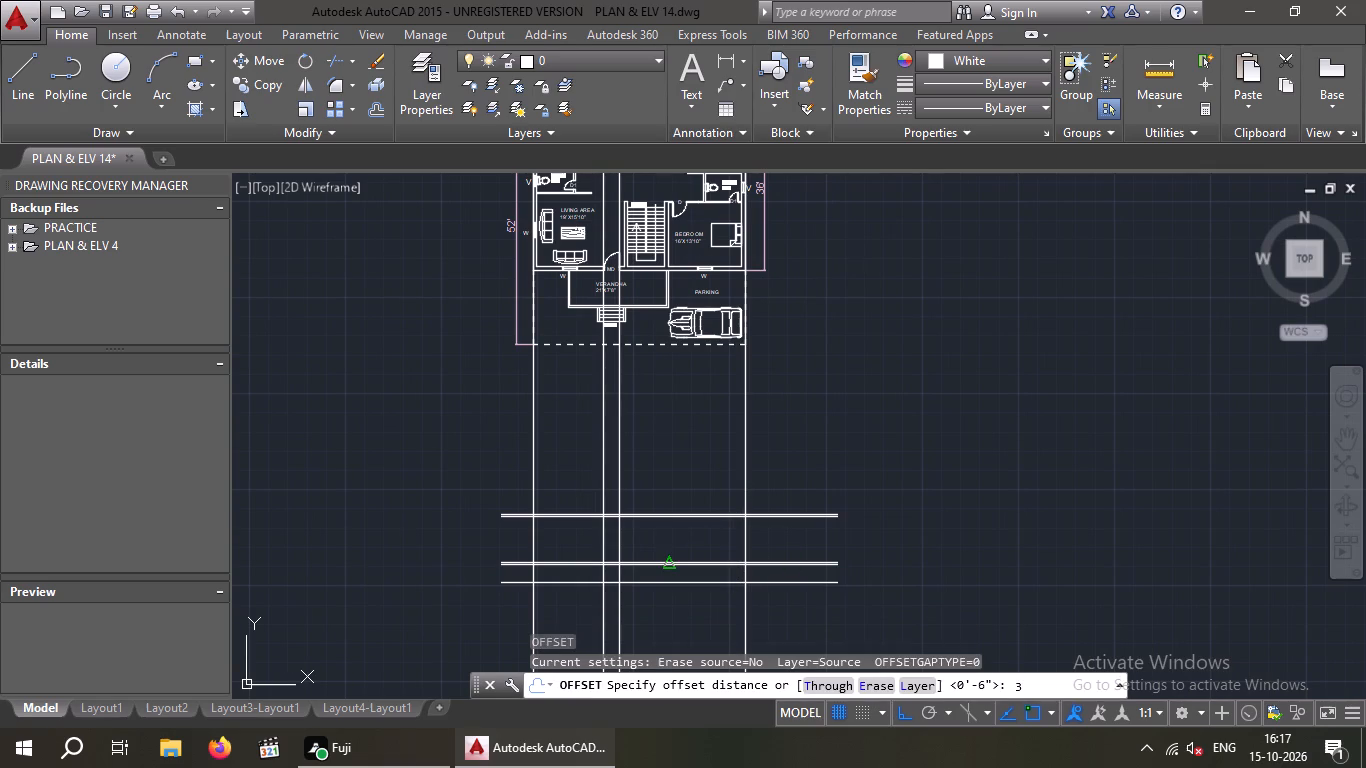
key("Return")
scroll(799, 522, "up", 3)
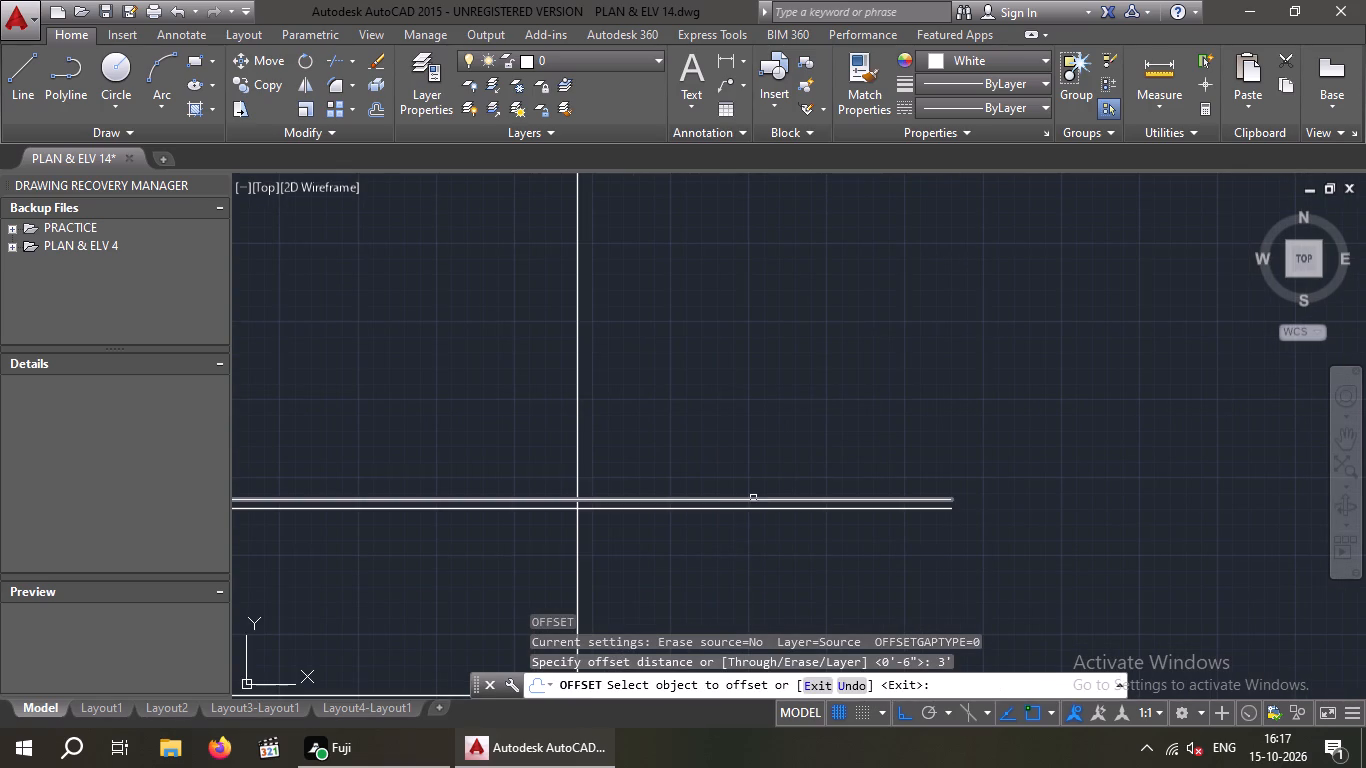
left_click_drag(753, 498, 753, 485)
left_click(755, 390)
scroll(760, 384, "down", 2)
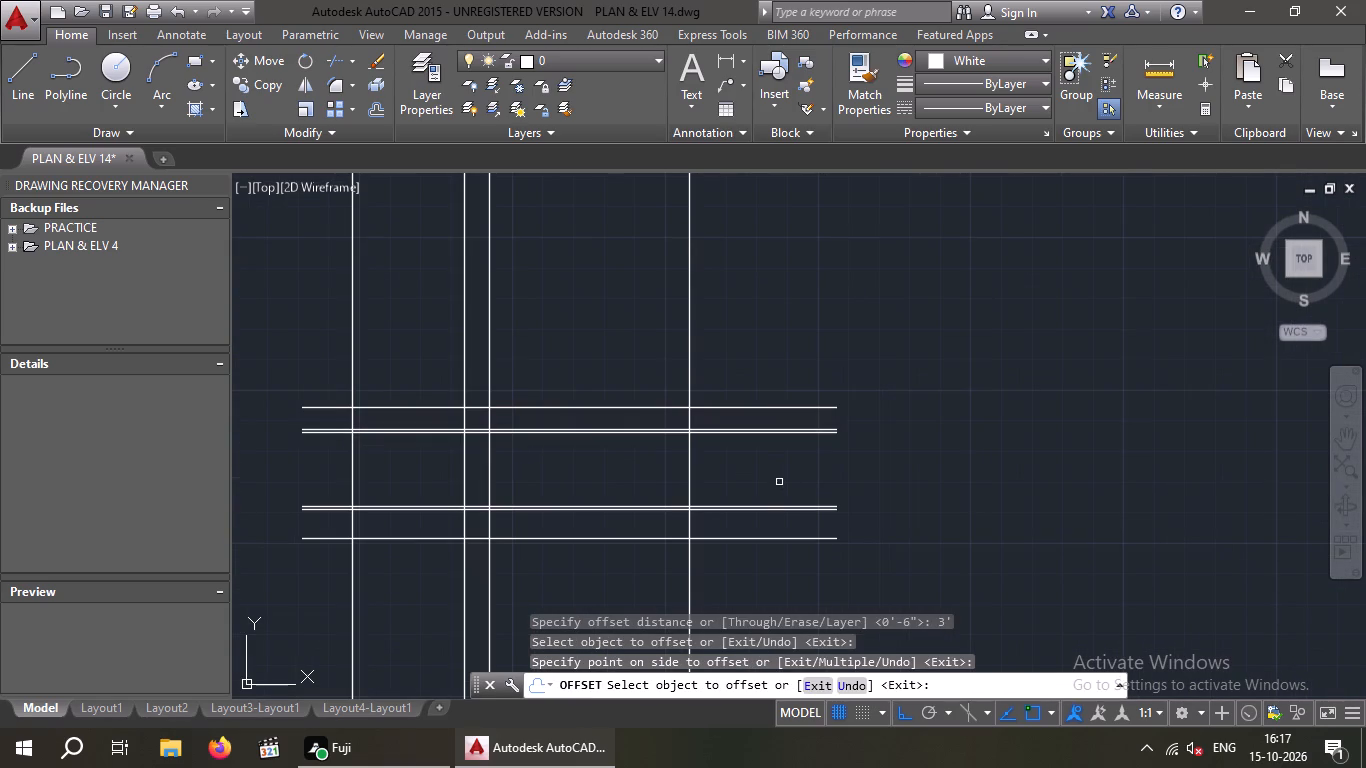
middle_click_drag(768, 471, 779, 467)
middle_click_drag(748, 468, 733, 526)
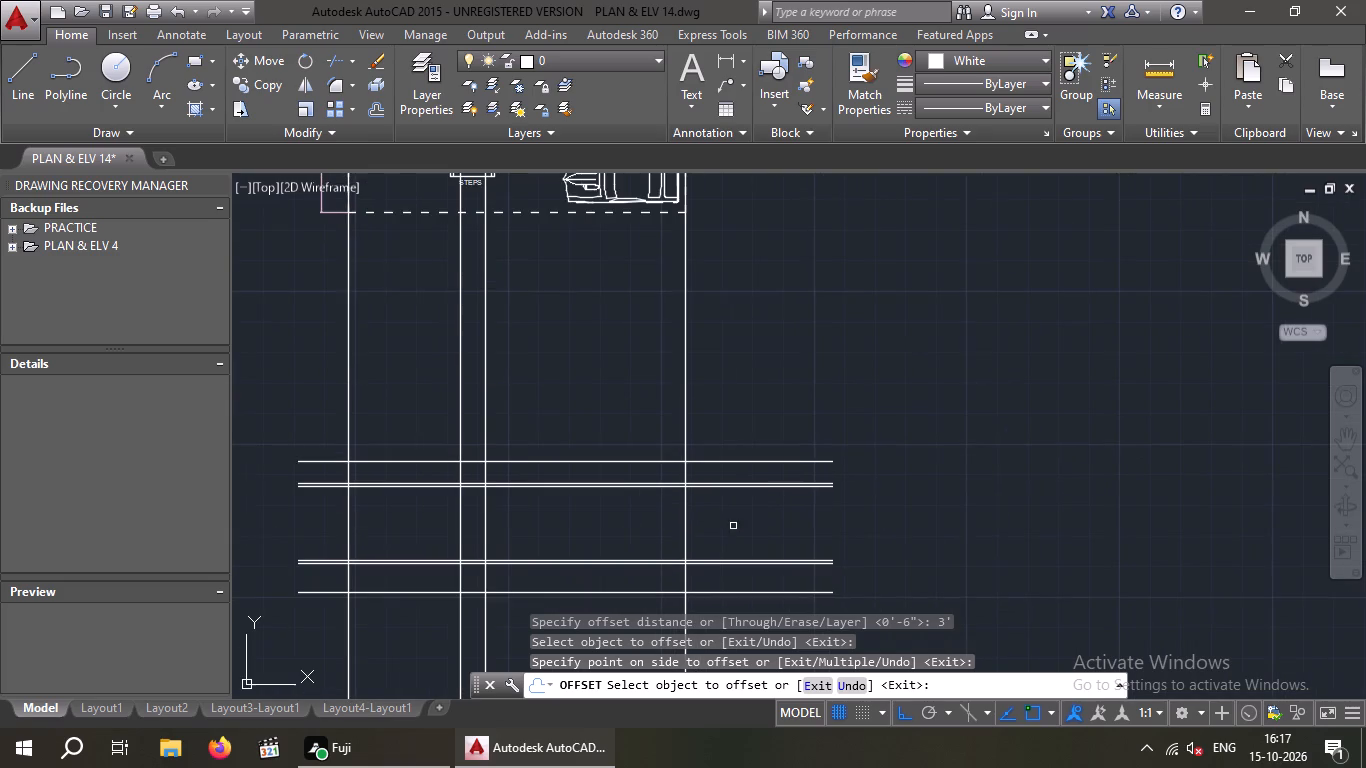
middle_click_drag(742, 519, 783, 537)
scroll(783, 519, "down", 1)
middle_click_drag(754, 508, 731, 501)
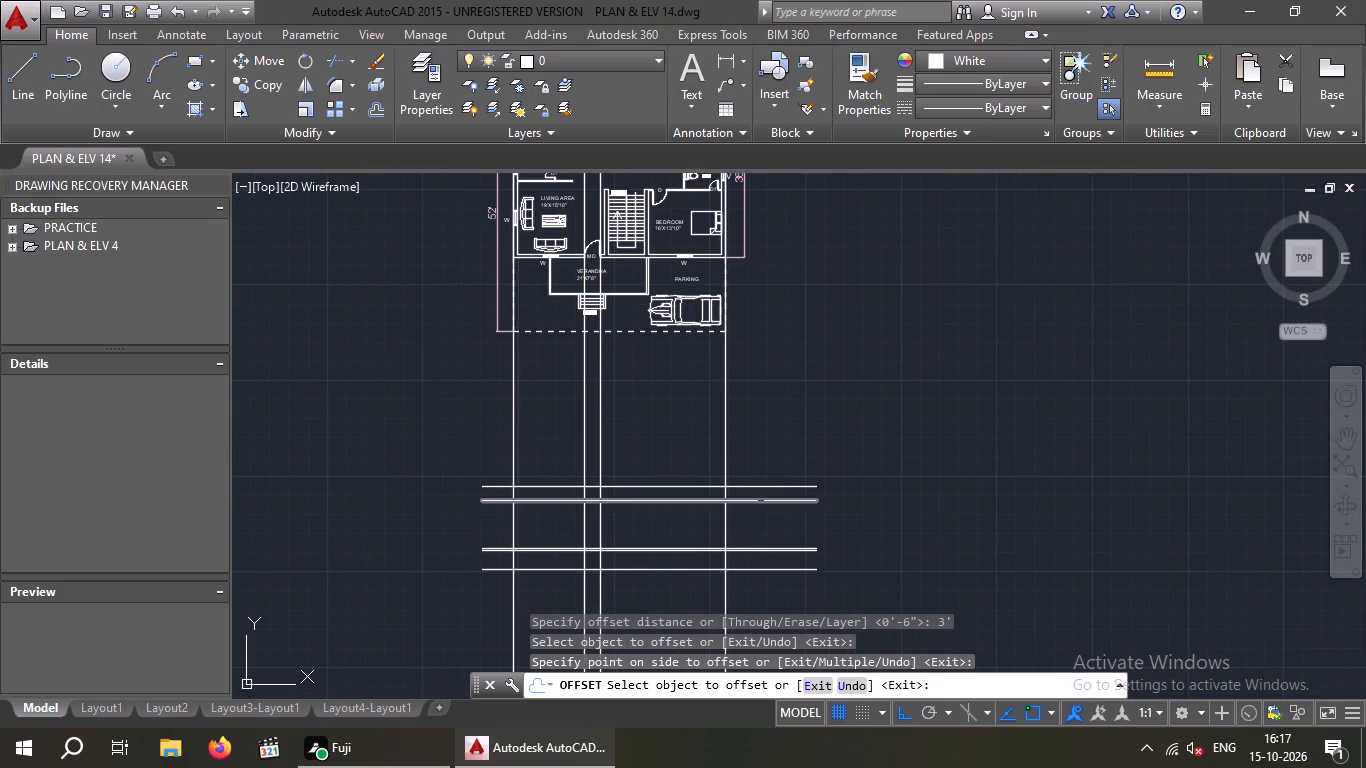
key("Escape")
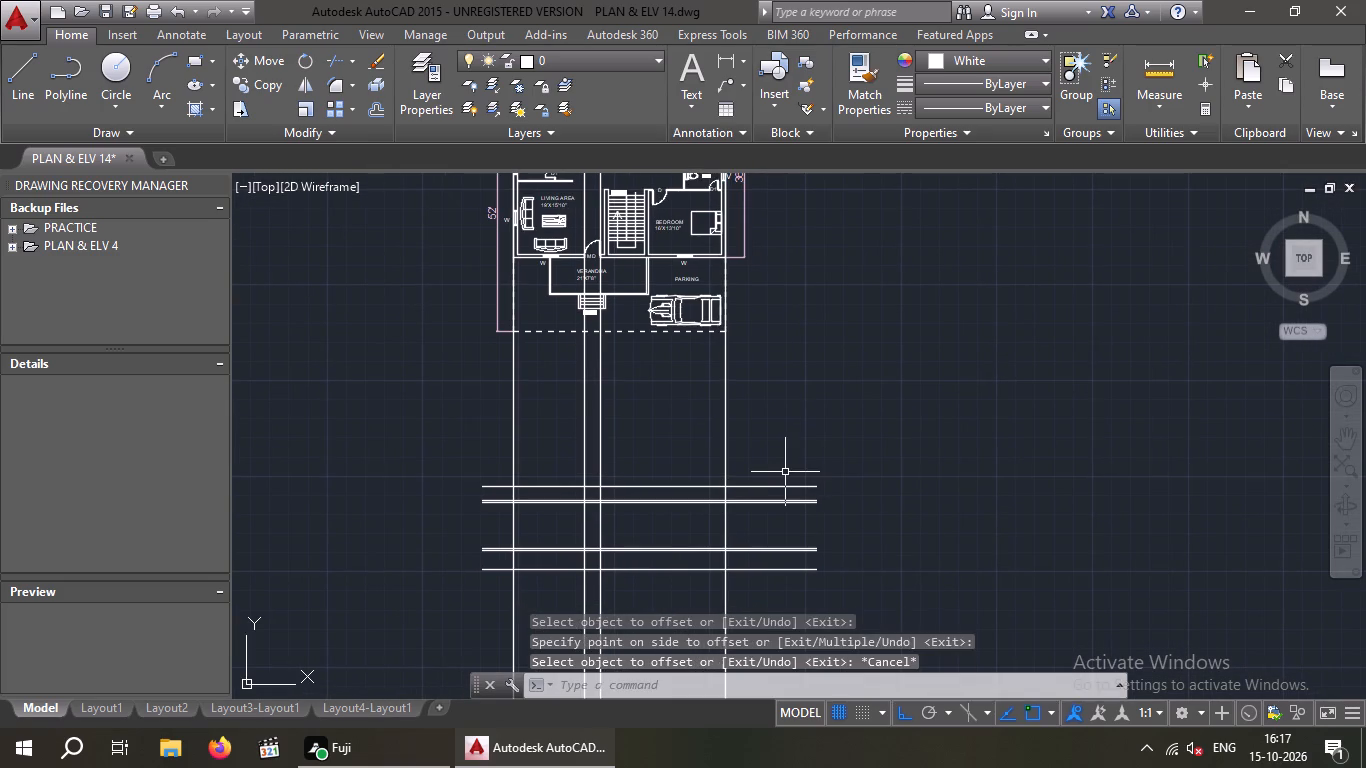
key("Escape")
Trim the horizontal level lines' overhangs on both sides back to the two outer vertical construction lines.
type("TR")
key("space")
key("space")
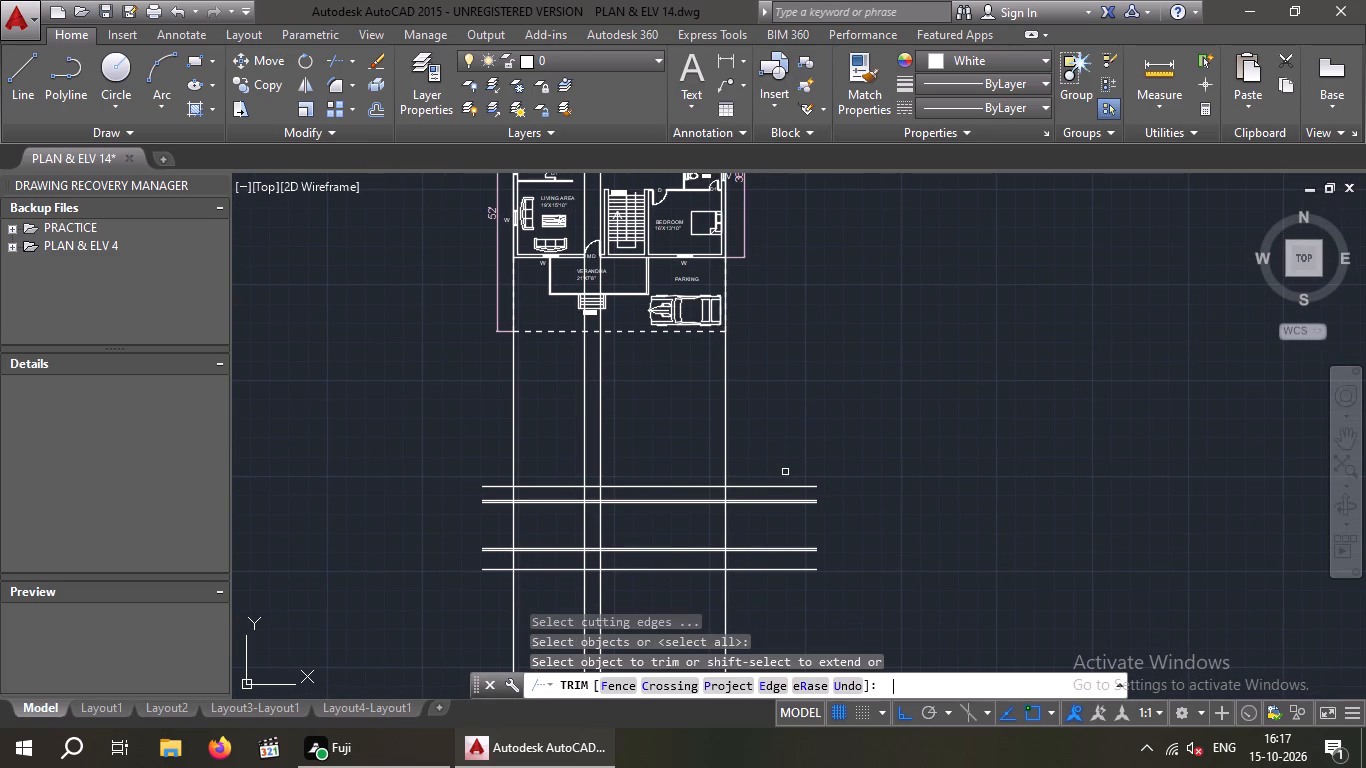
left_click(795, 436)
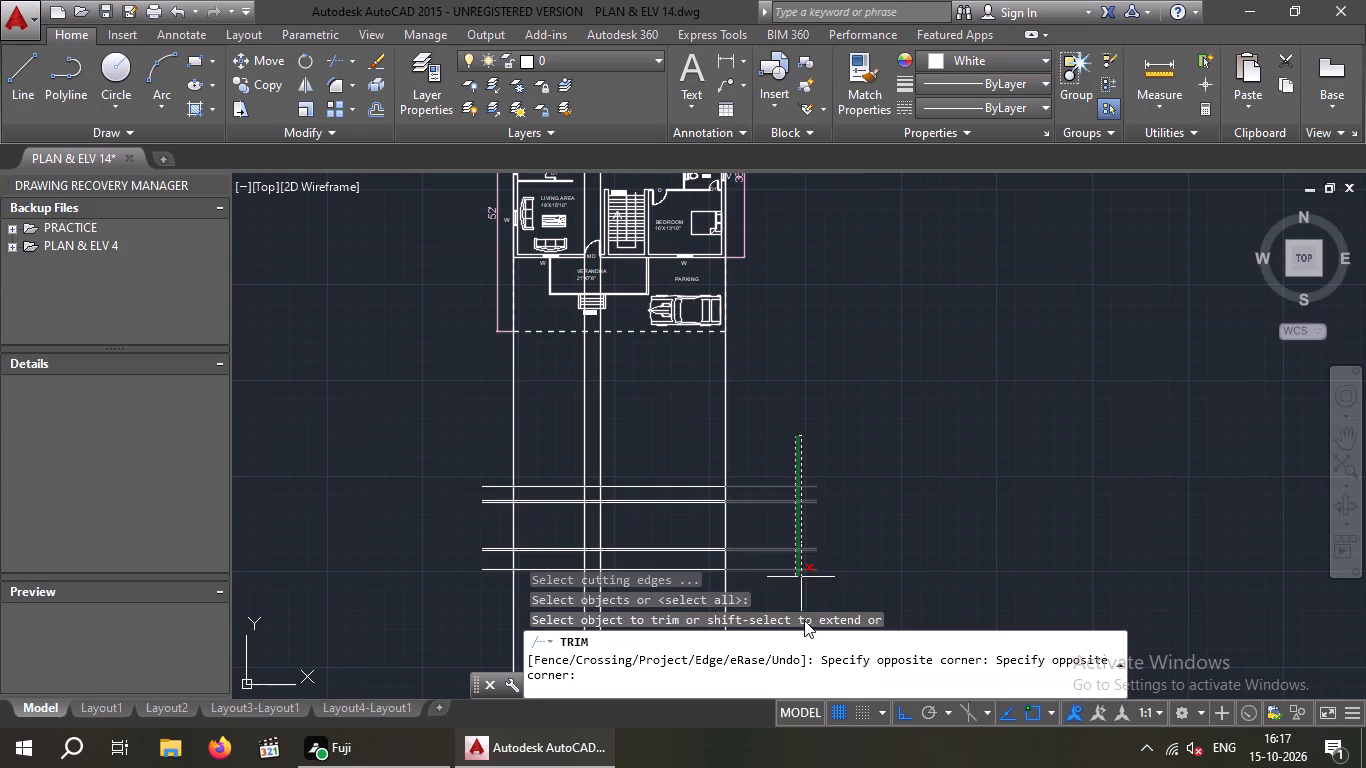
left_click(763, 579)
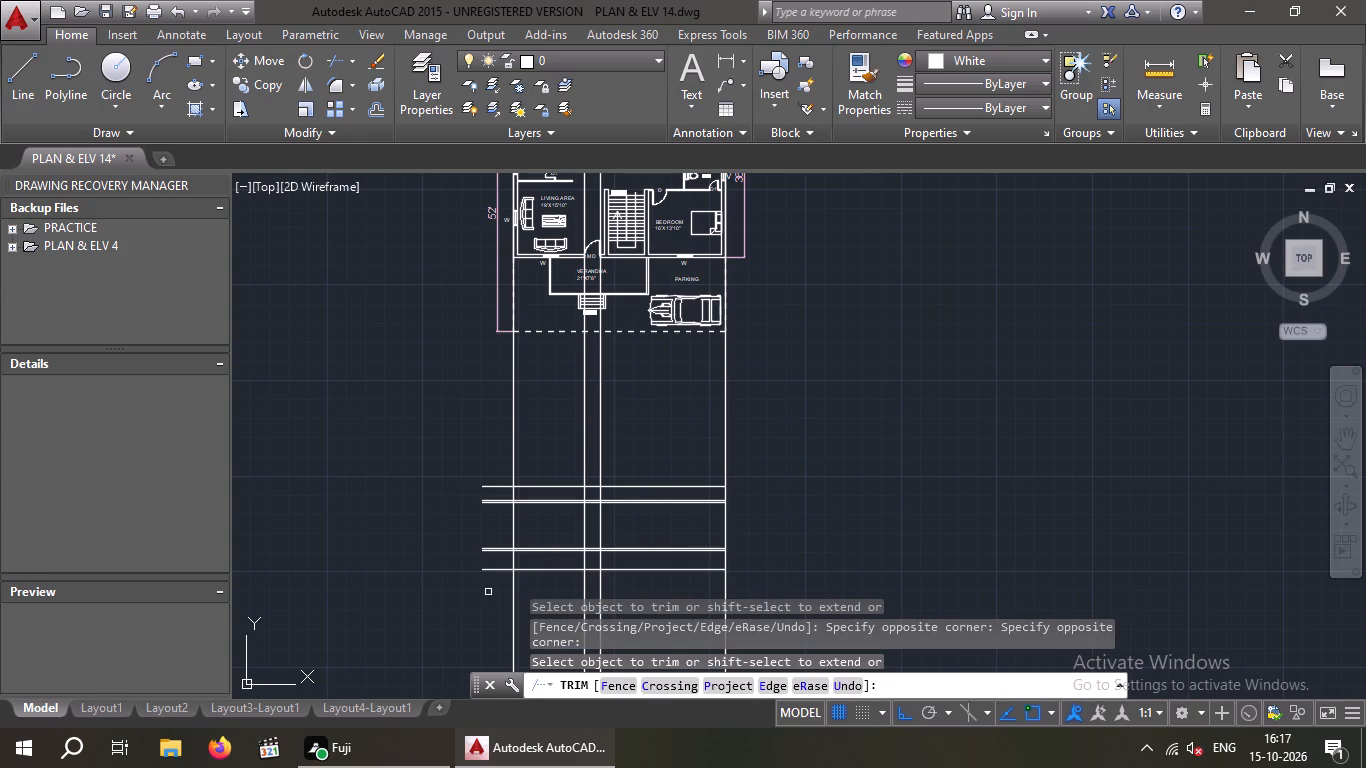
left_click(480, 594)
left_click(500, 442)
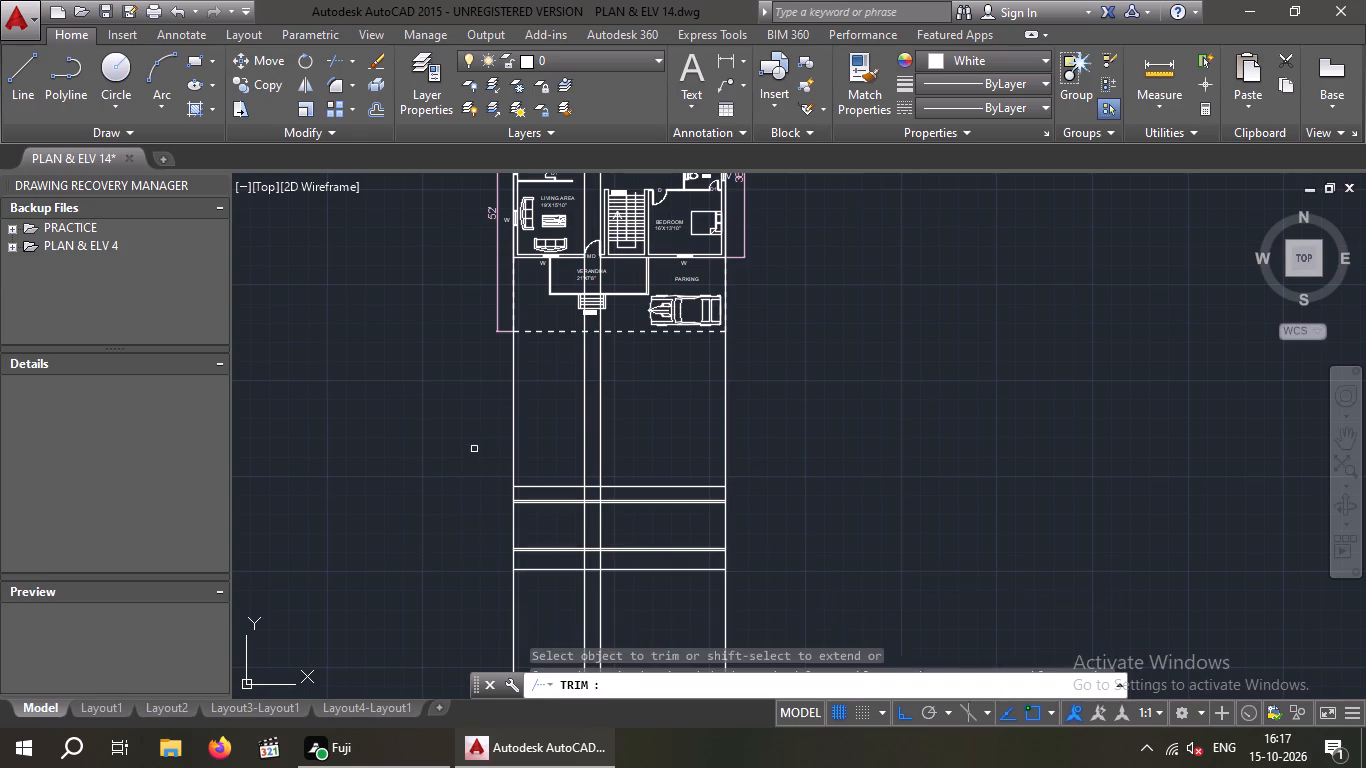
Trim off all four vertical construction lines below the elevation's base line.
middle_click_drag(399, 477, 392, 364)
left_click_drag(826, 494, 779, 526)
left_click(374, 564)
Trim the two inner vertical lines out of the 4' base band and the 5" strip above it.
scroll(653, 453, "up", 2)
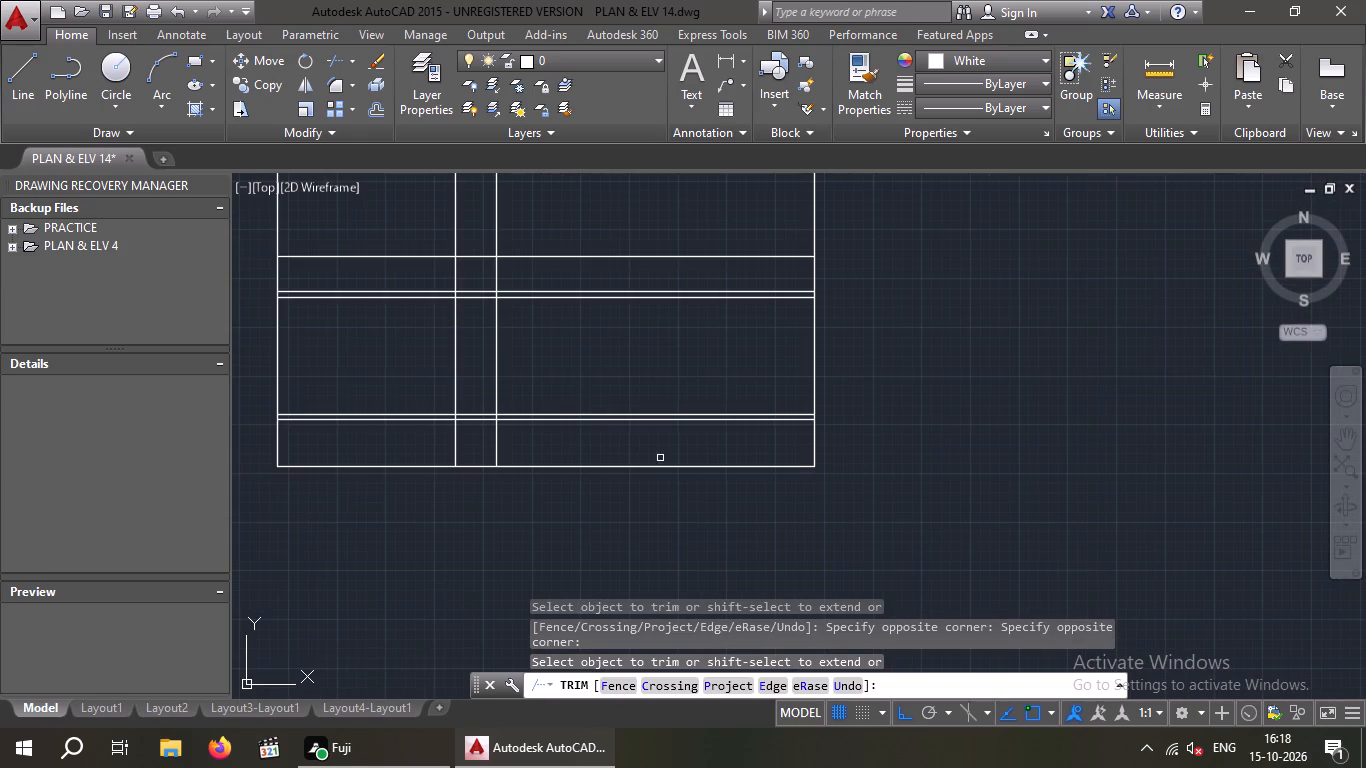
left_click_drag(630, 452, 601, 447)
left_click(410, 445)
scroll(450, 414, "up", 4)
scroll(740, 426, "up", 2)
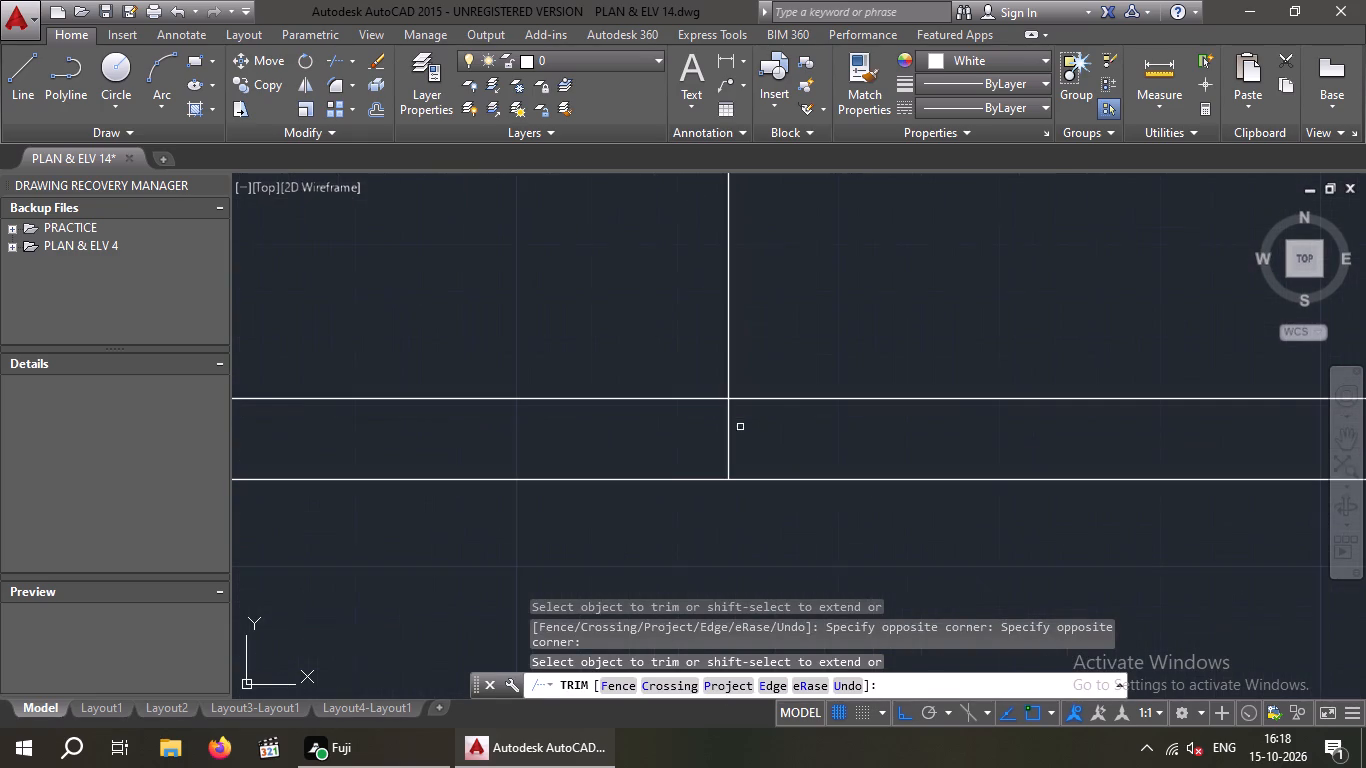
left_click_drag(779, 424, 587, 464)
left_click(534, 458)
scroll(533, 458, "down", 2)
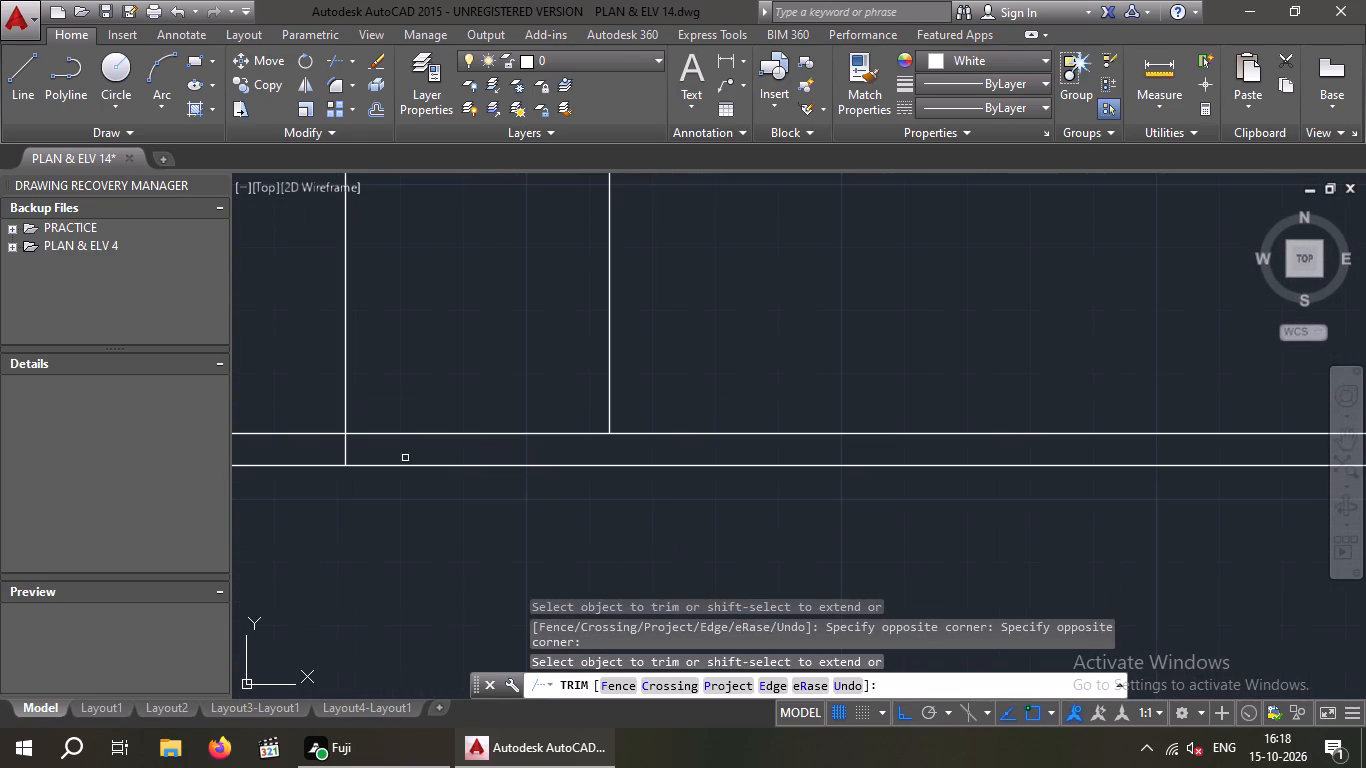
middle_click_drag(333, 454, 438, 459)
scroll(473, 454, "up", 1)
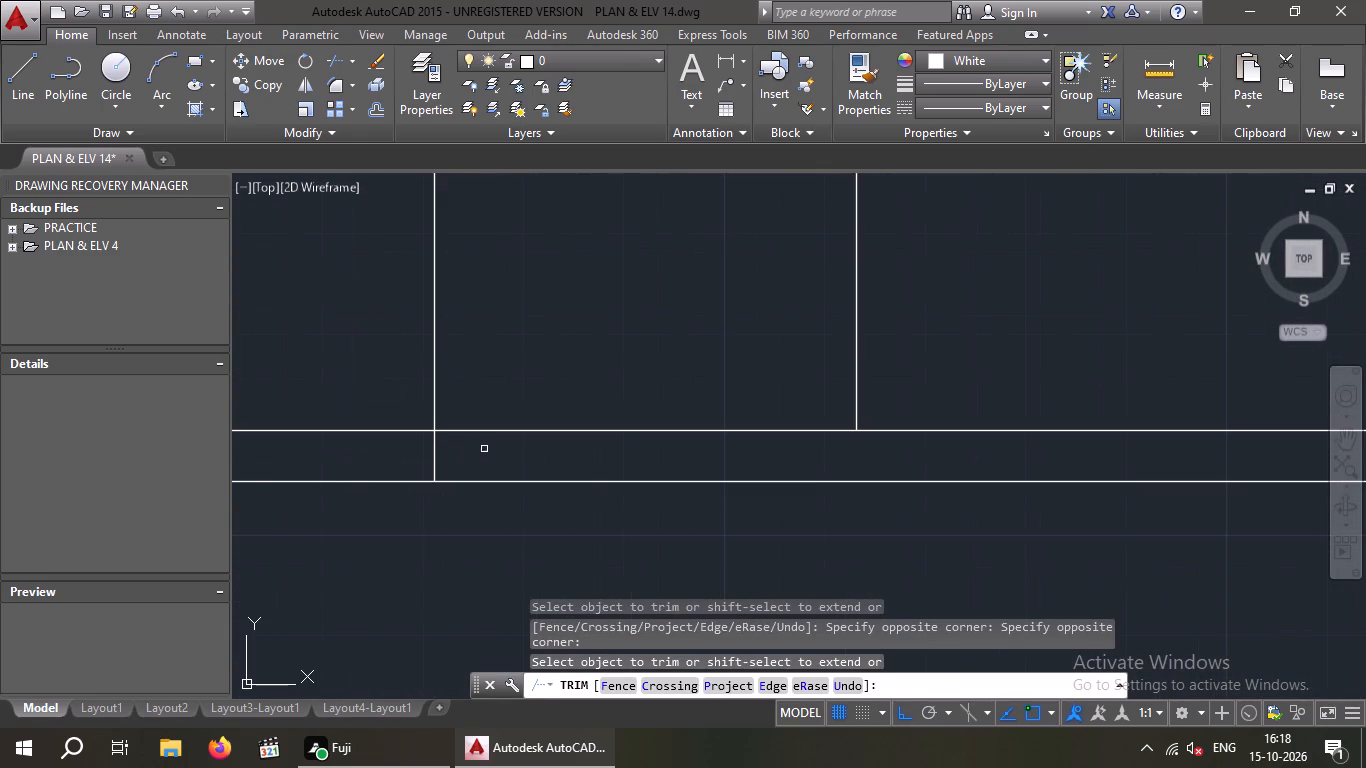
left_click_drag(491, 445, 416, 471)
left_click(381, 469)
scroll(396, 462, "down", 5)
middle_click_drag(441, 495, 465, 498)
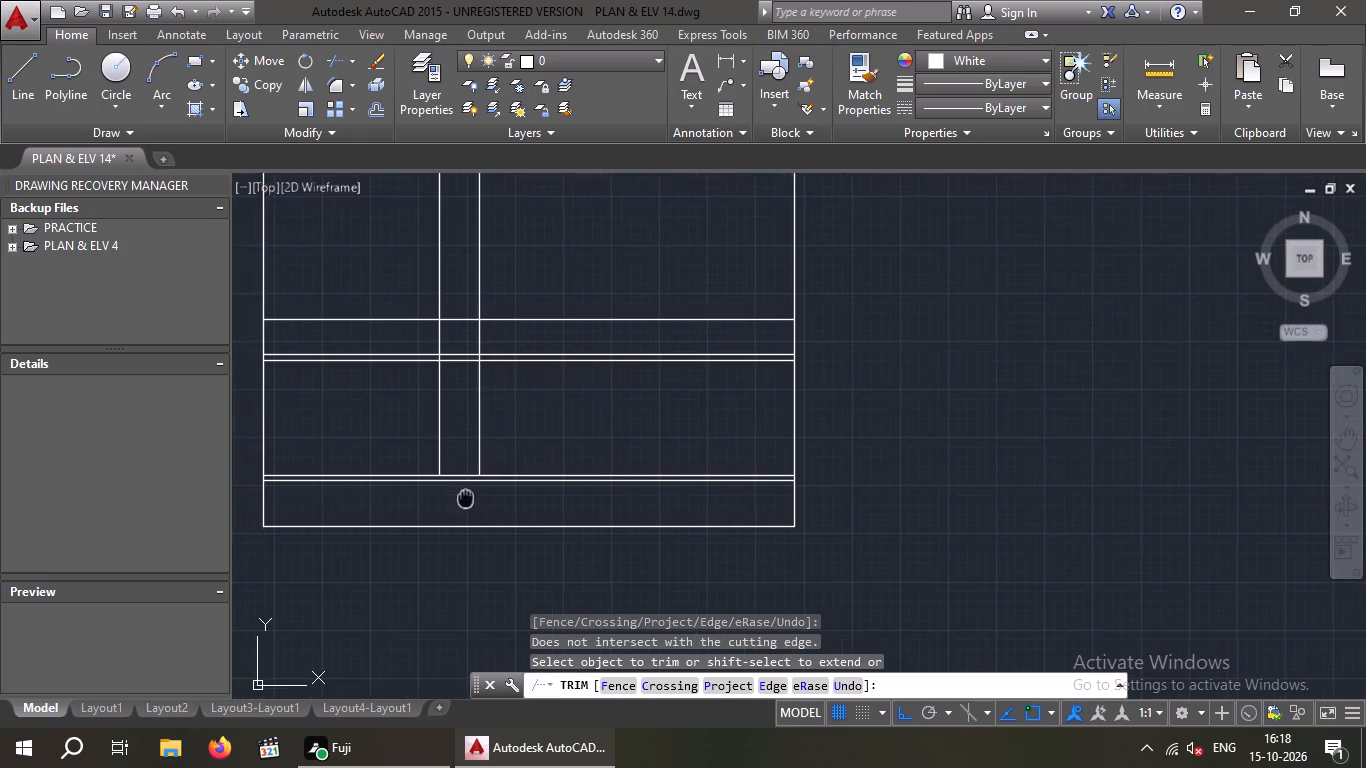
middle_click_drag(465, 498, 578, 495)
key("Escape")
key("Escape")
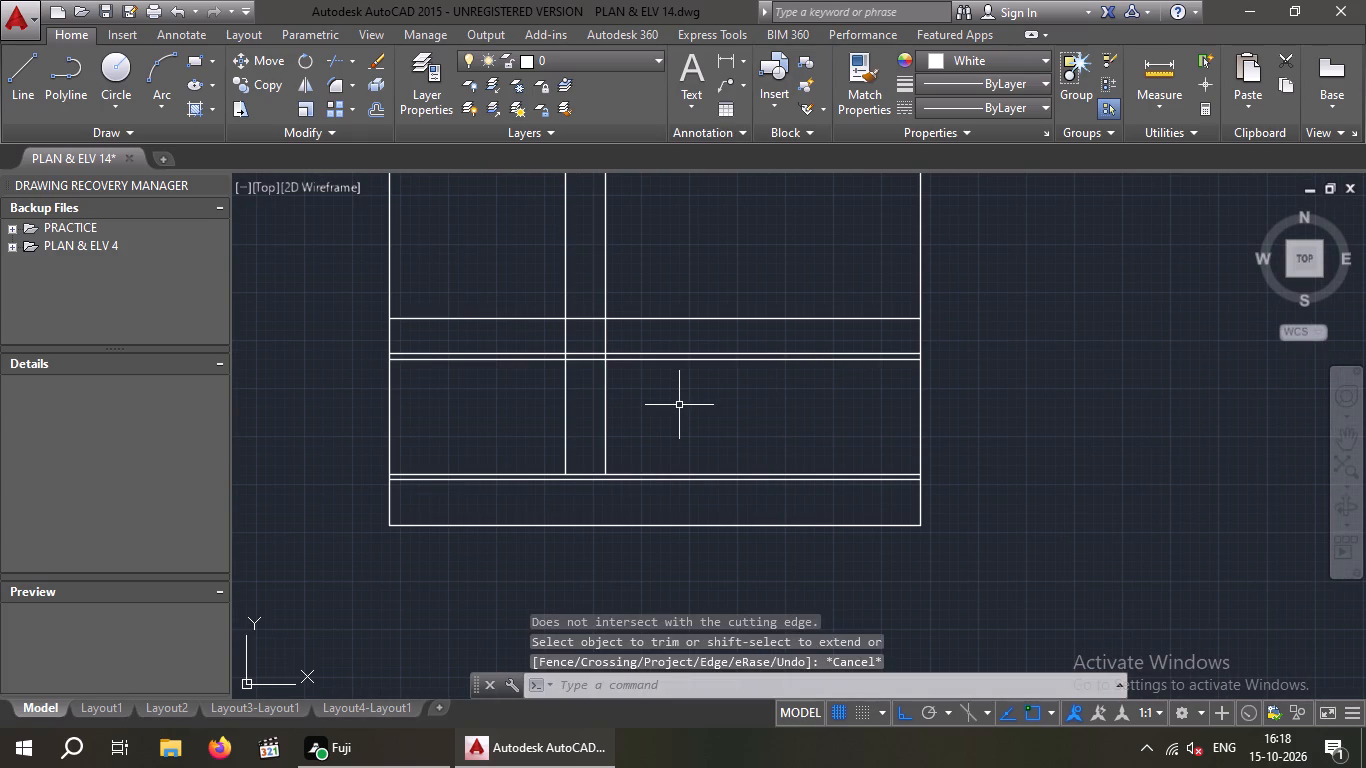
Examine the trimmed elevation frame against the front part of the floor plan above it.
middle_click_drag(638, 419, 592, 479)
scroll(602, 480, "down", 2)
middle_click_drag(605, 486, 578, 511)
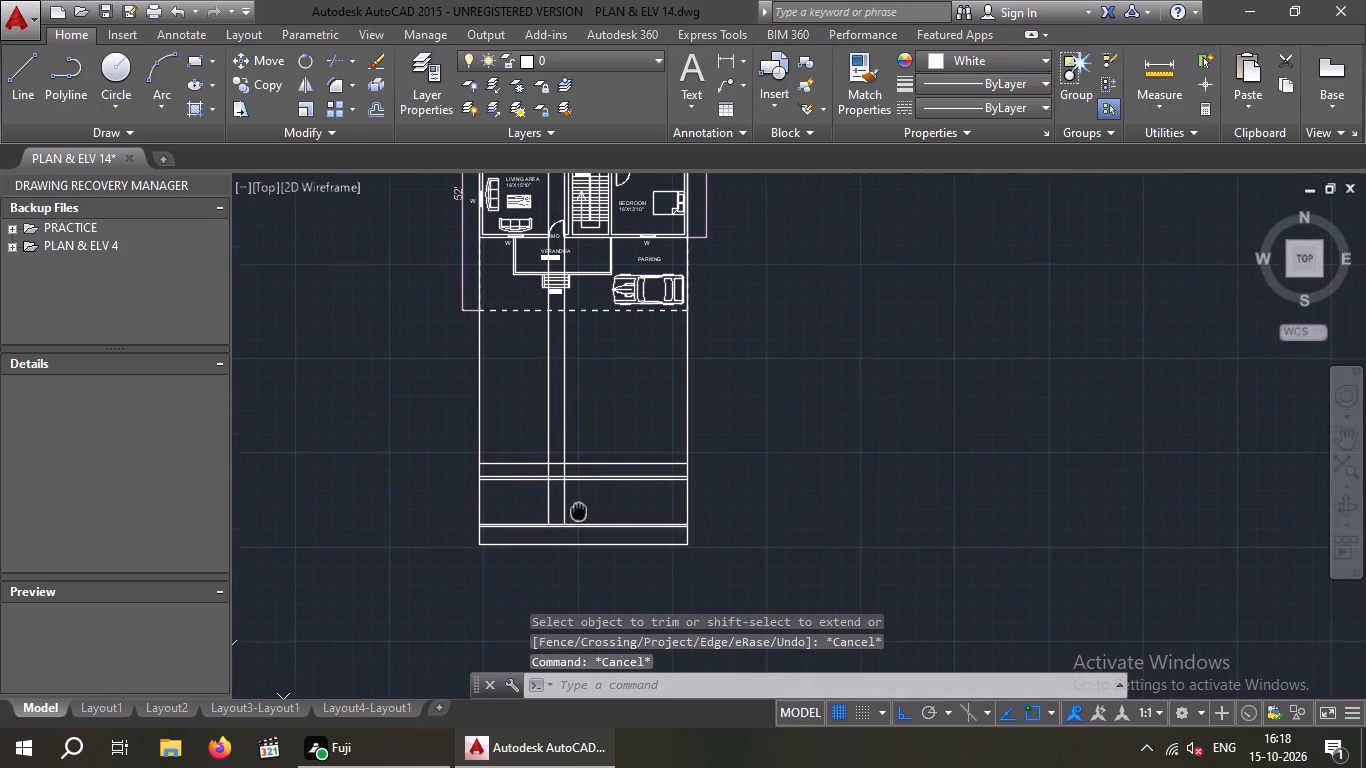
middle_click_drag(578, 511, 561, 518)
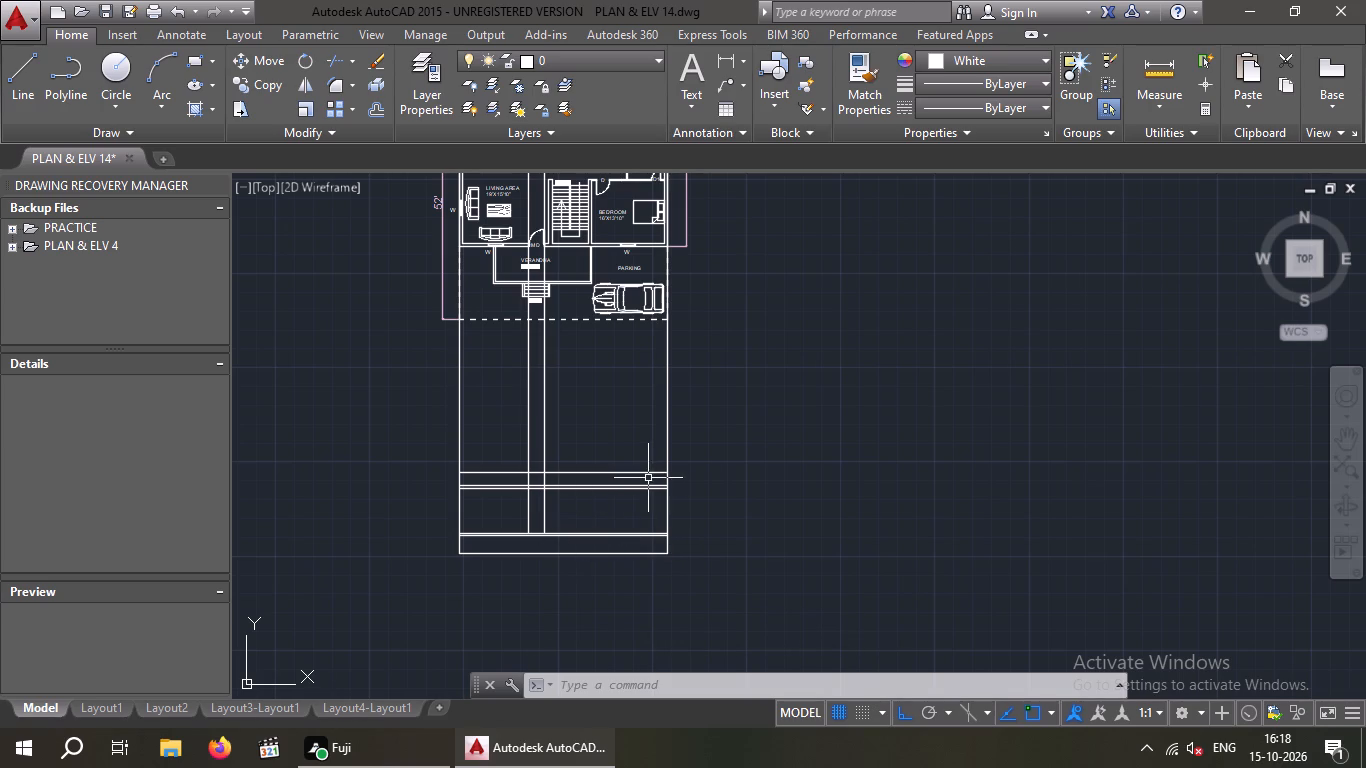
scroll(533, 489, "up", 2)
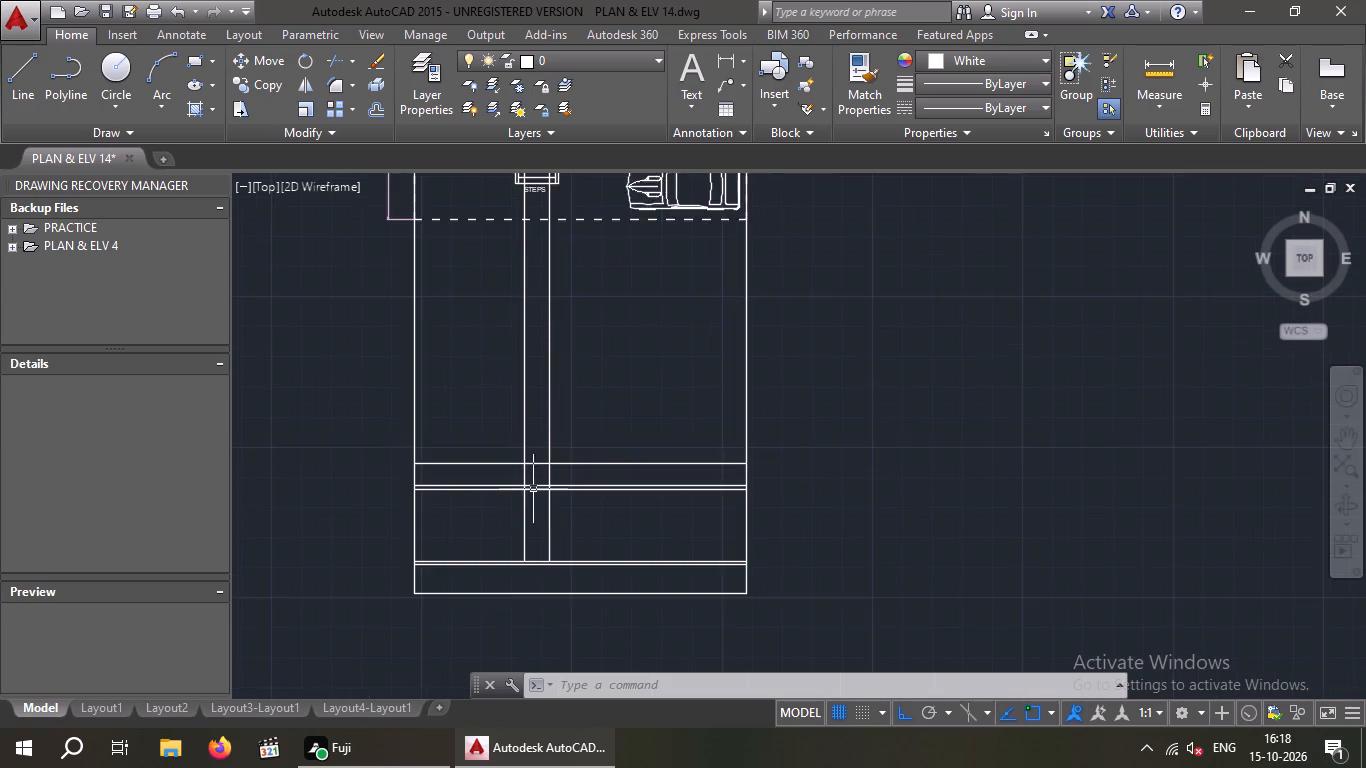
scroll(533, 489, "down", 2)
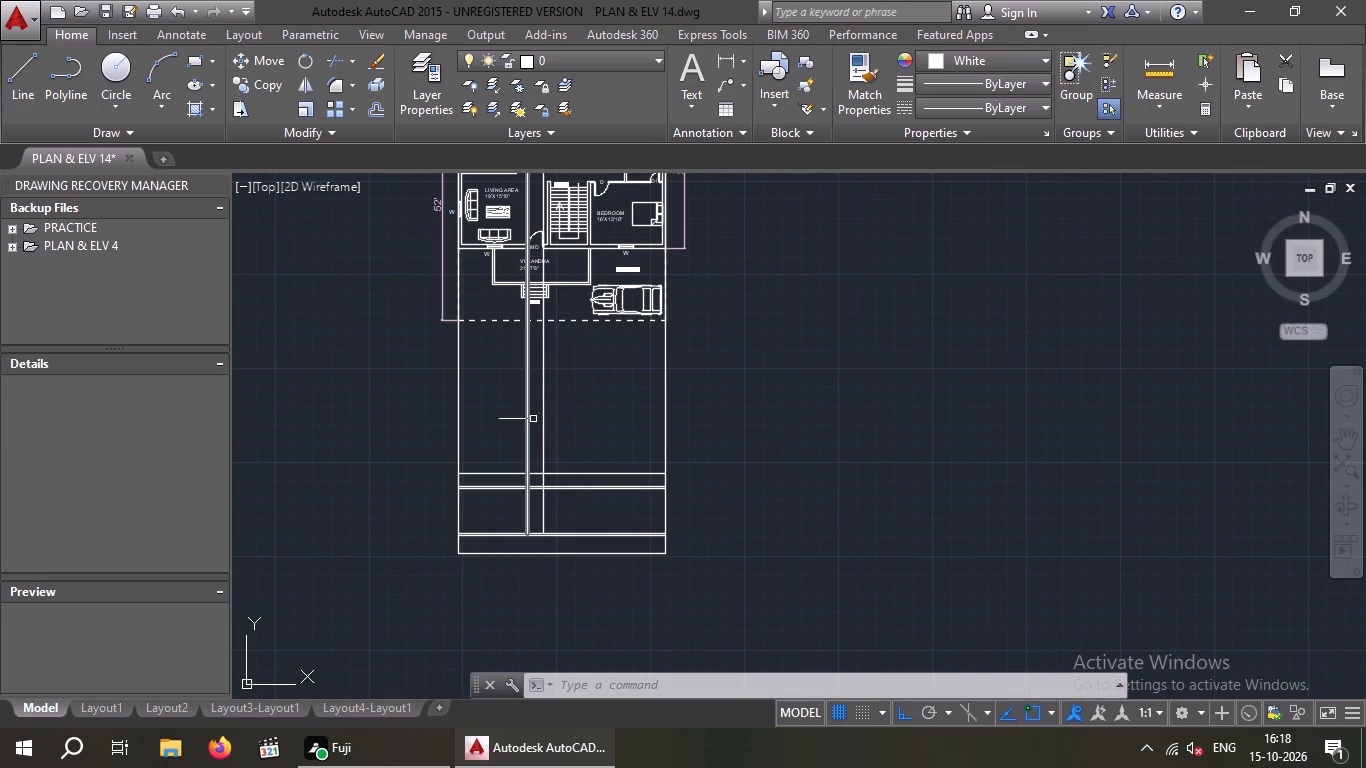
scroll(535, 542, "up", 2)
scroll(532, 539, "down", 2)
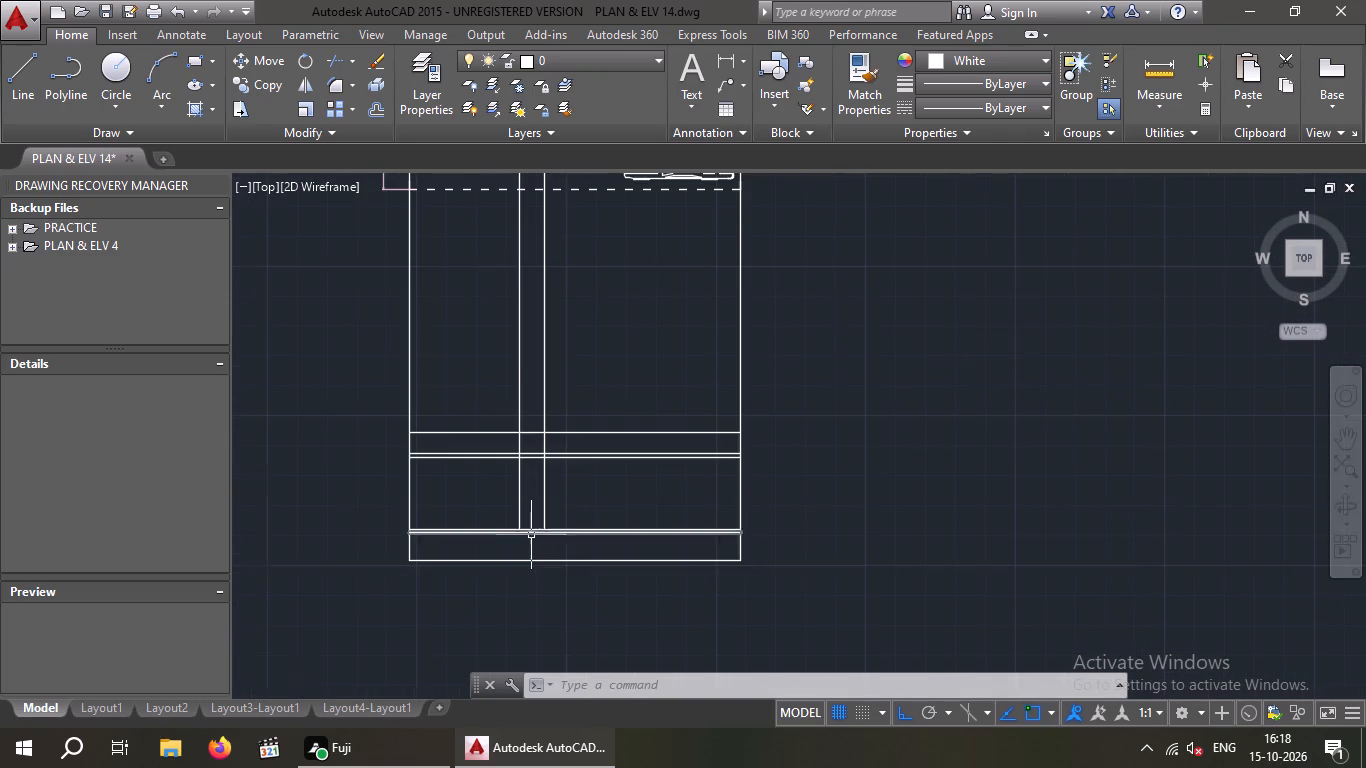
scroll(531, 535, "down", 1)
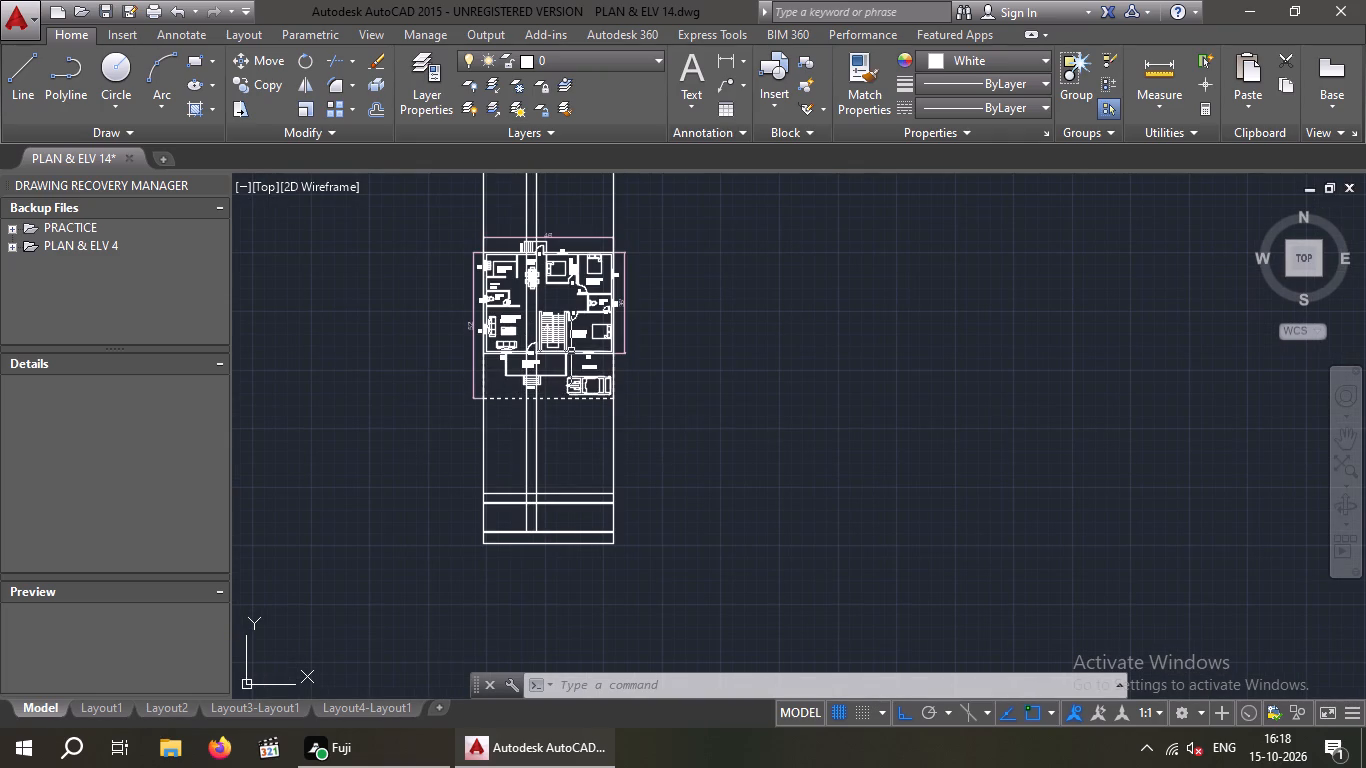
scroll(517, 525, "up", 2)
scroll(517, 524, "down", 1)
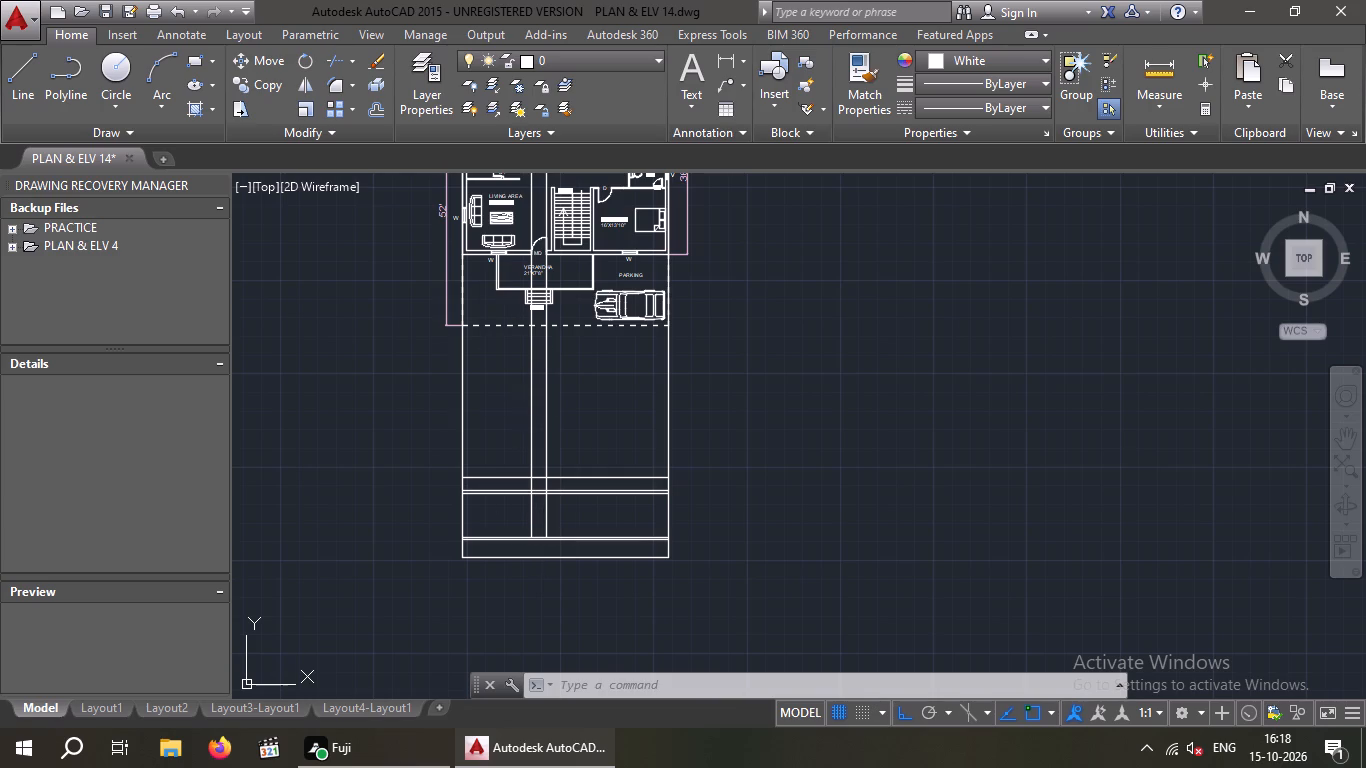
Draw vertical construction lines through the verandha's two outer front corners, projecting them down across the elevation.
key("x")
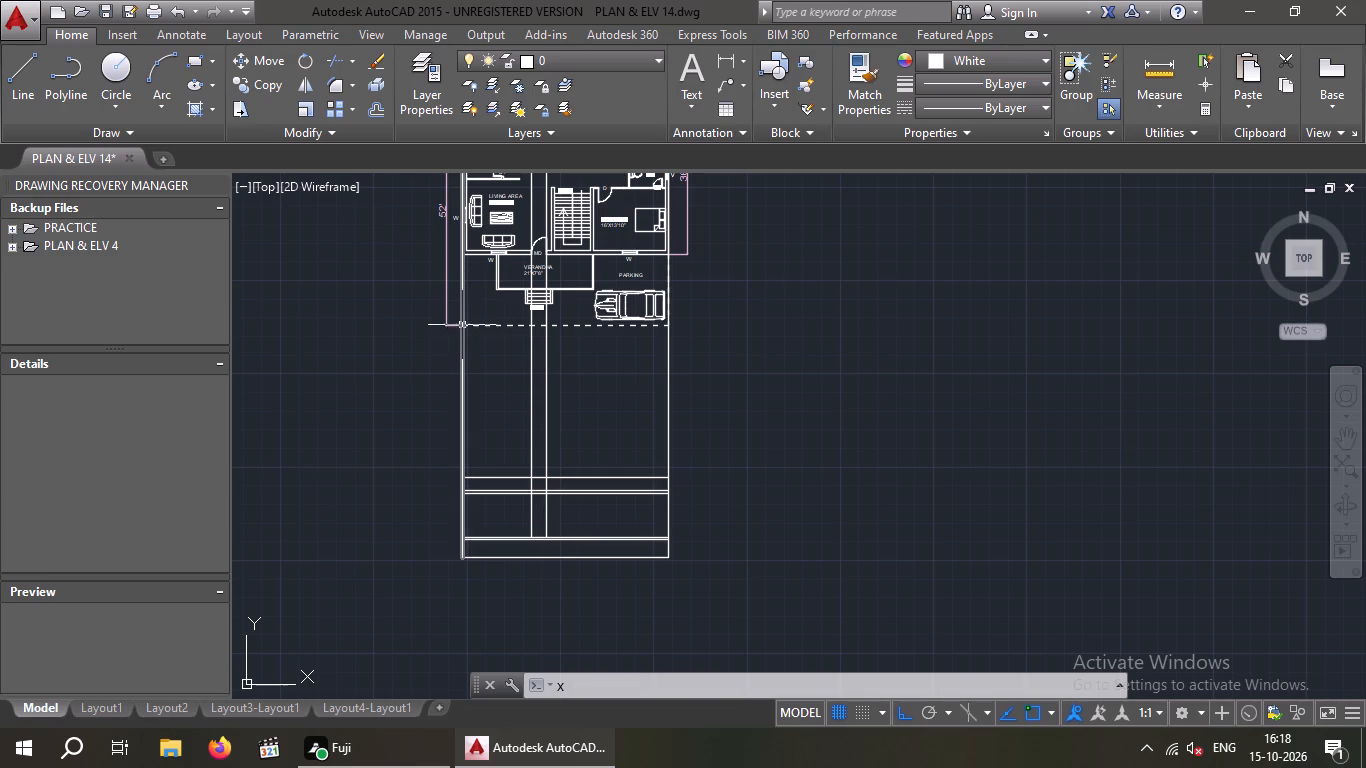
key("l")
key("Return")
key("v")
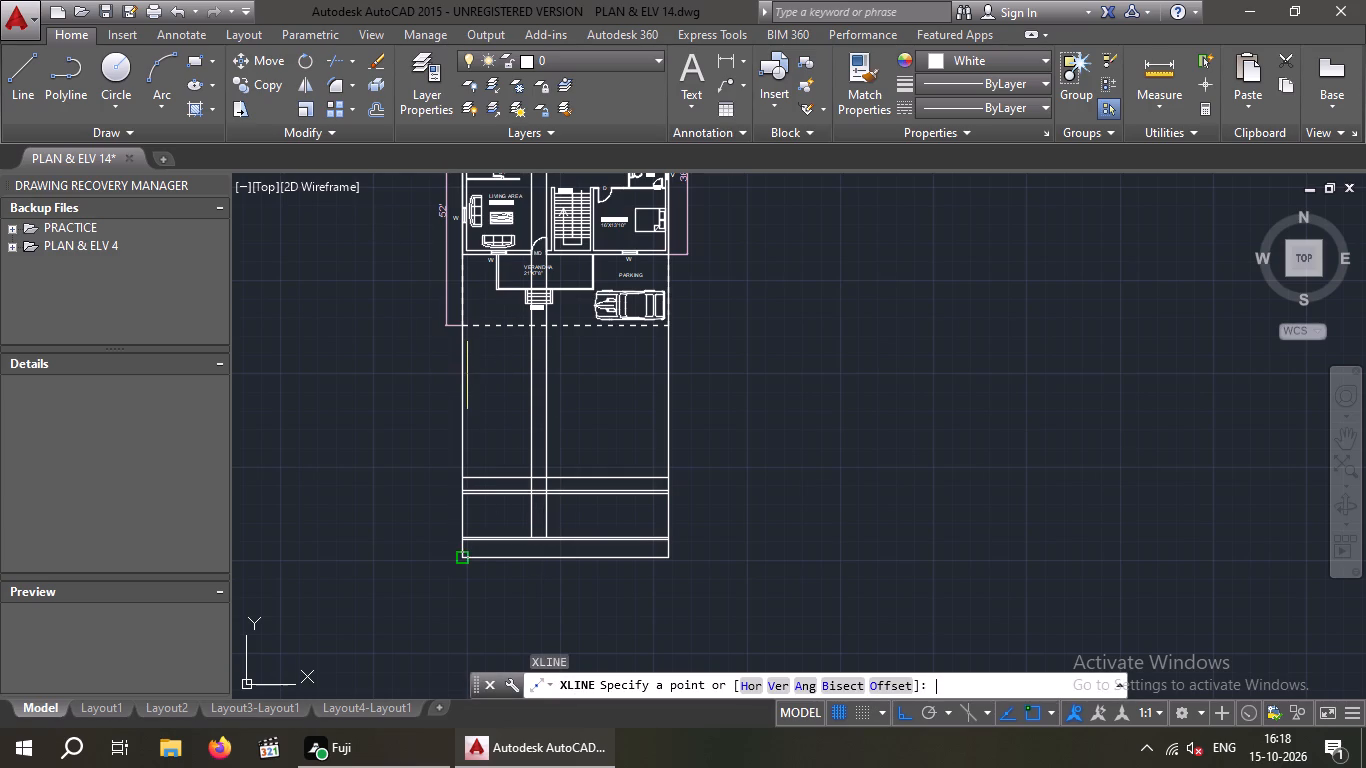
key("Return")
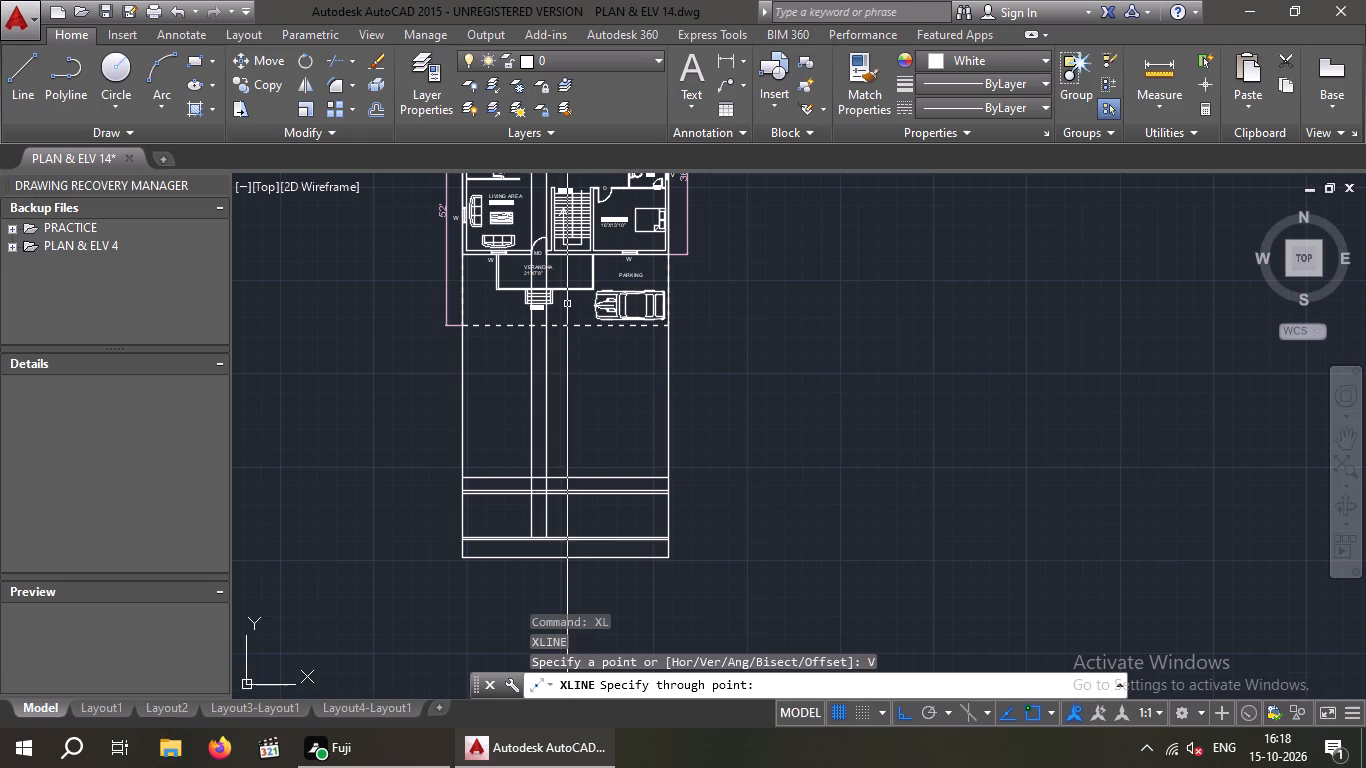
scroll(501, 271, "up", 3)
scroll(473, 347, "up", 2)
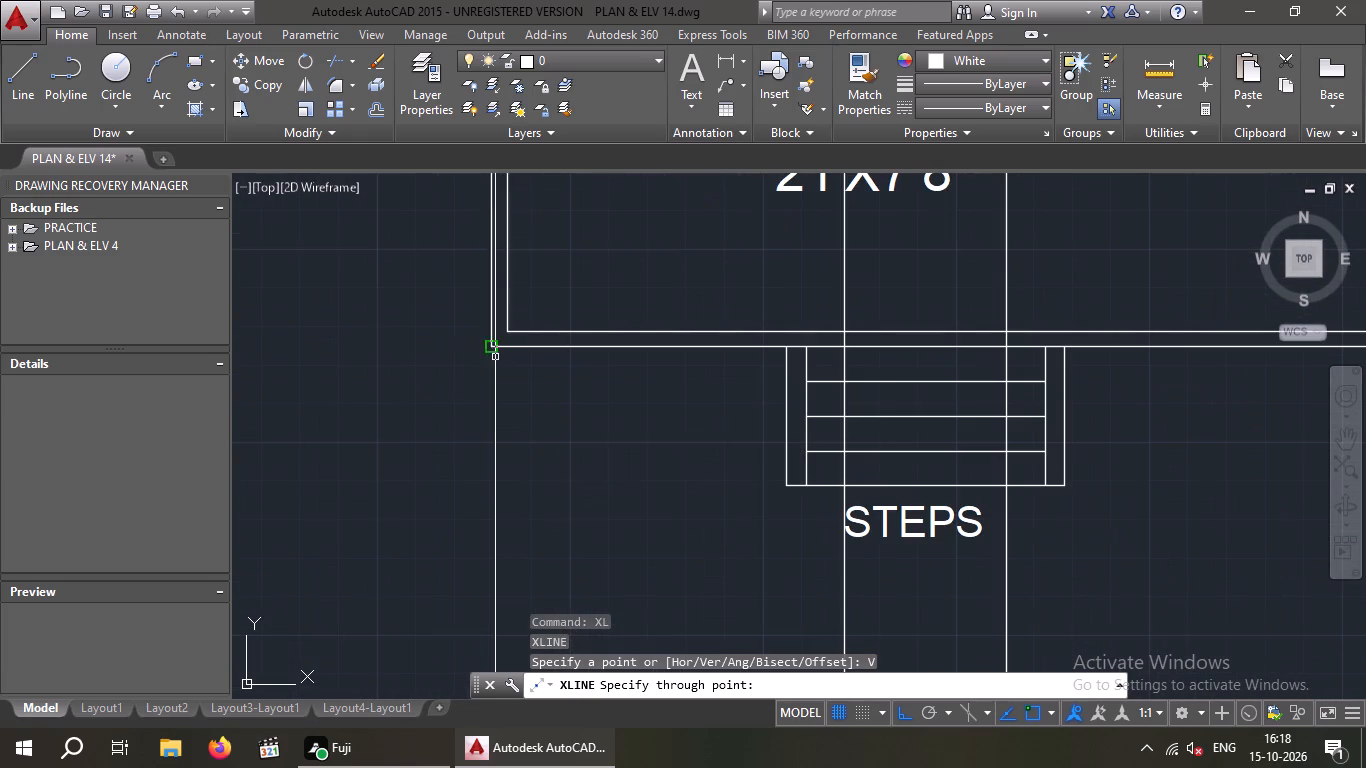
left_click(489, 345)
scroll(485, 353, "down", 3)
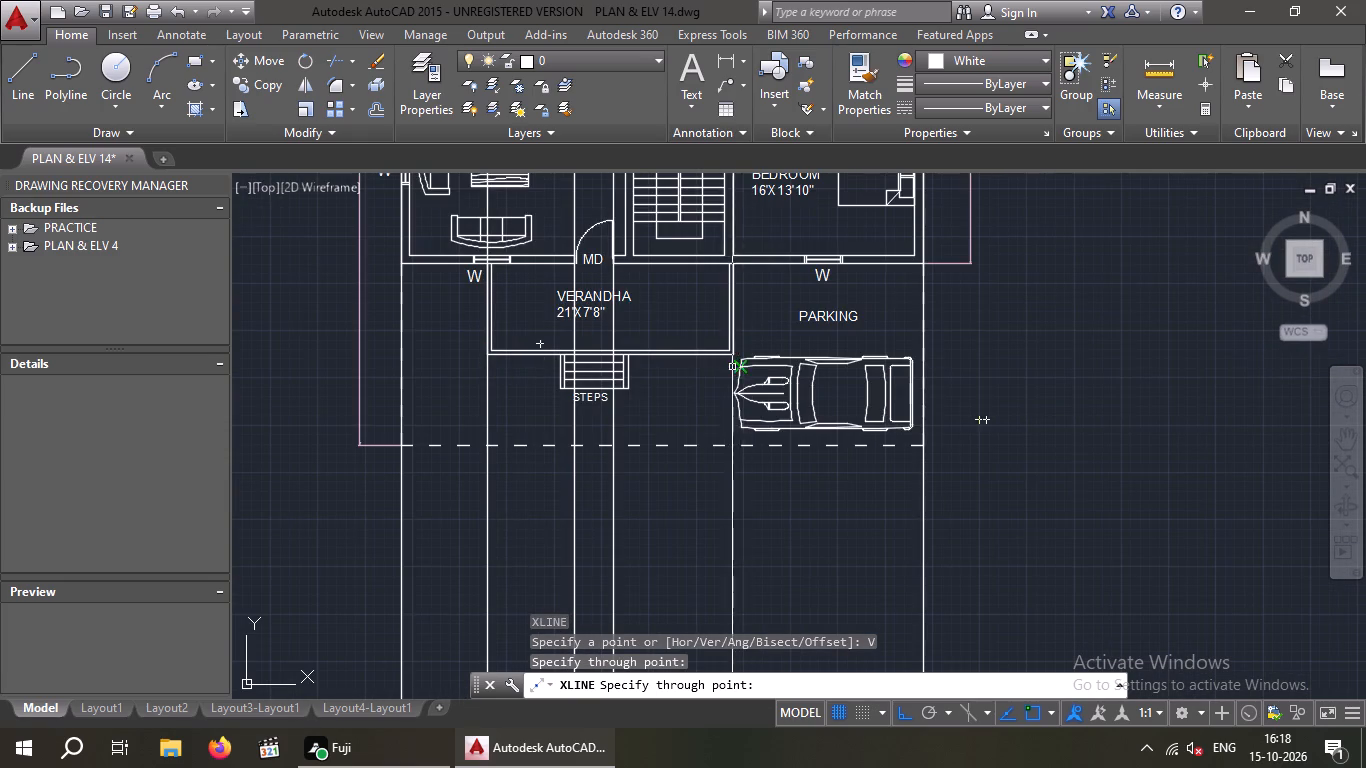
scroll(728, 365, "up", 1)
left_click(735, 344)
scroll(720, 359, "down", 1)
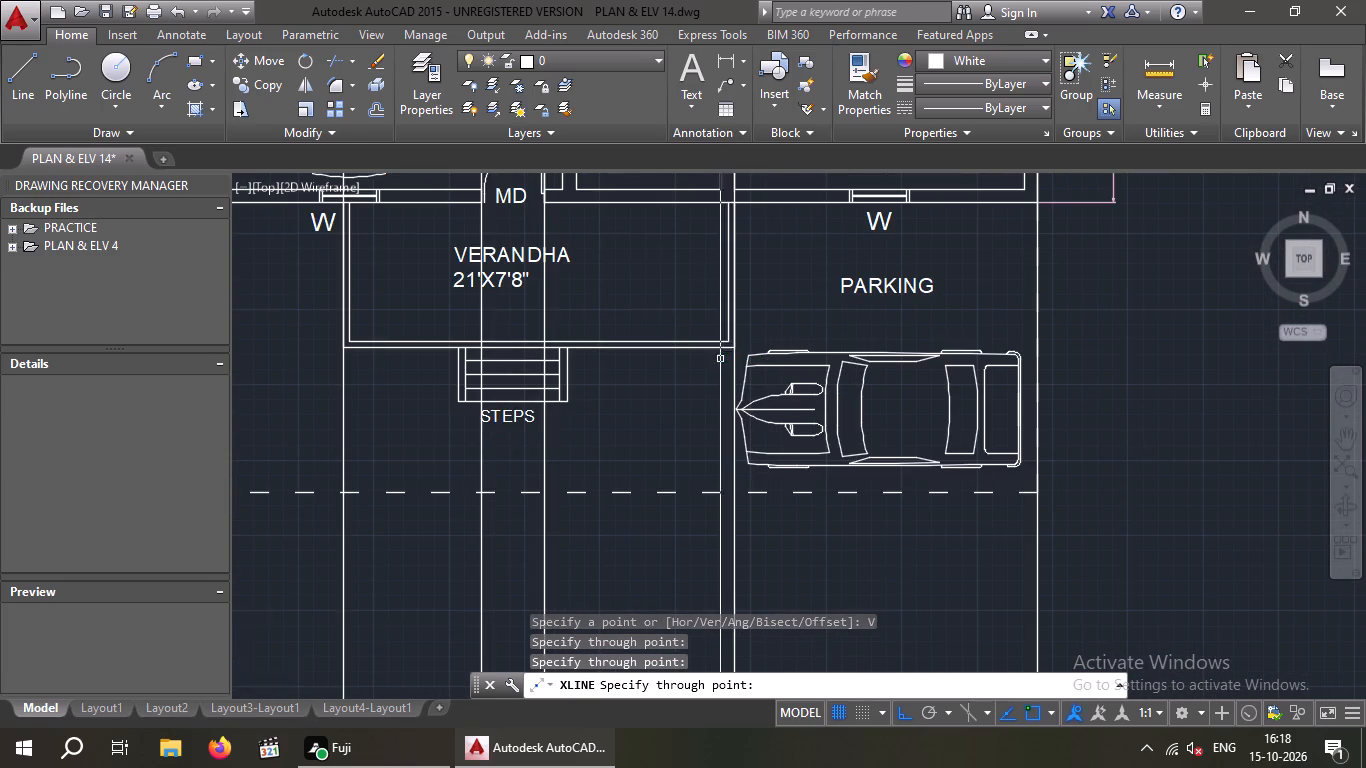
scroll(719, 360, "down", 1)
middle_click_drag(681, 499, 682, 351)
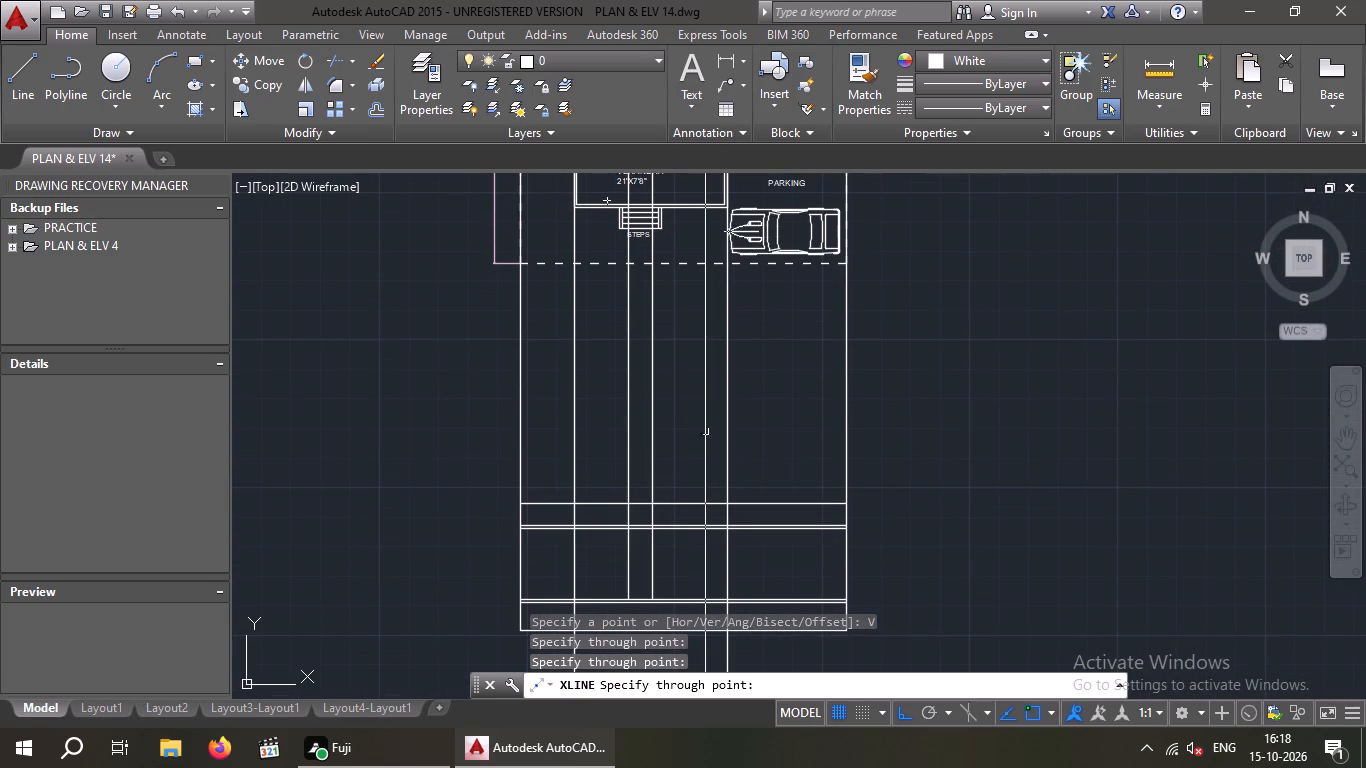
key("Escape")
Trim the two verandha construction lines off below the elevation's base line.
scroll(689, 403, "down", 2)
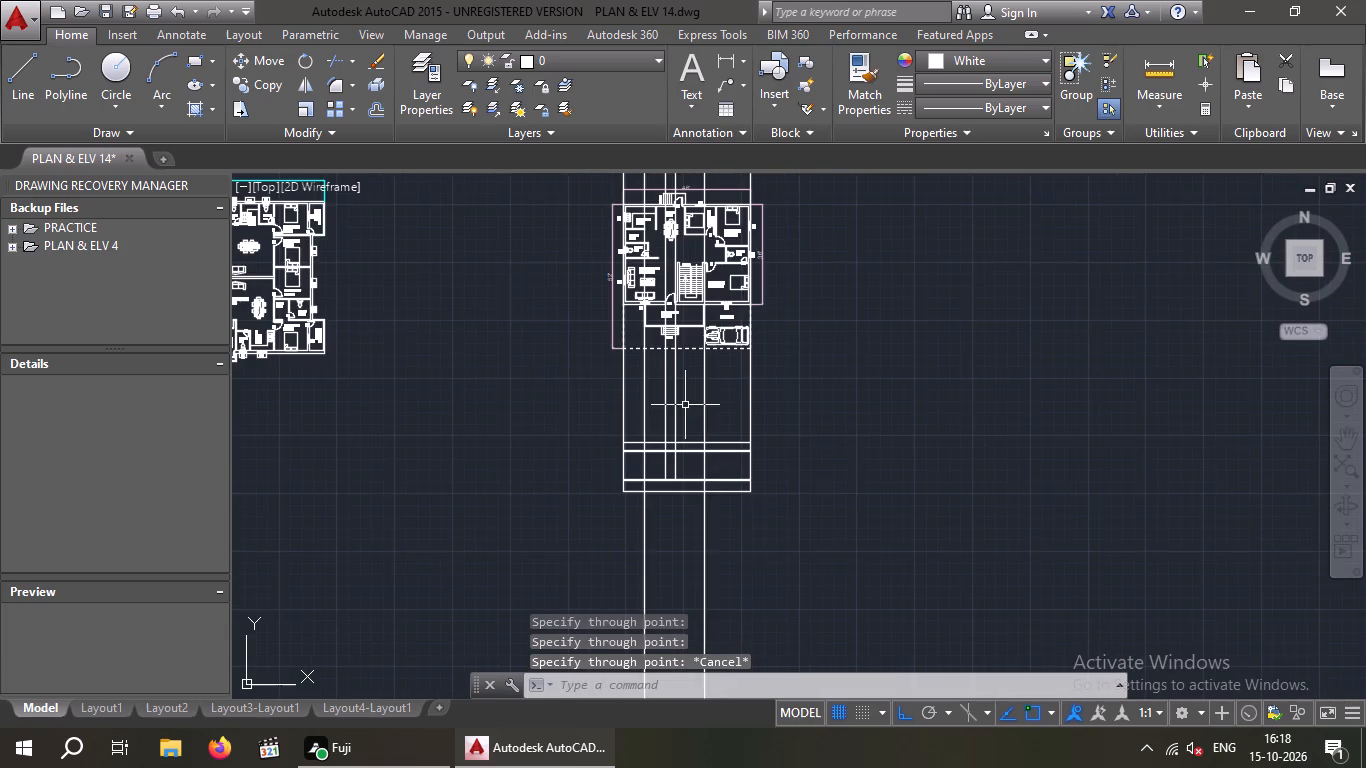
middle_click_drag(685, 405, 627, 448)
scroll(628, 435, "up", 2)
middle_click_drag(646, 445, 662, 388)
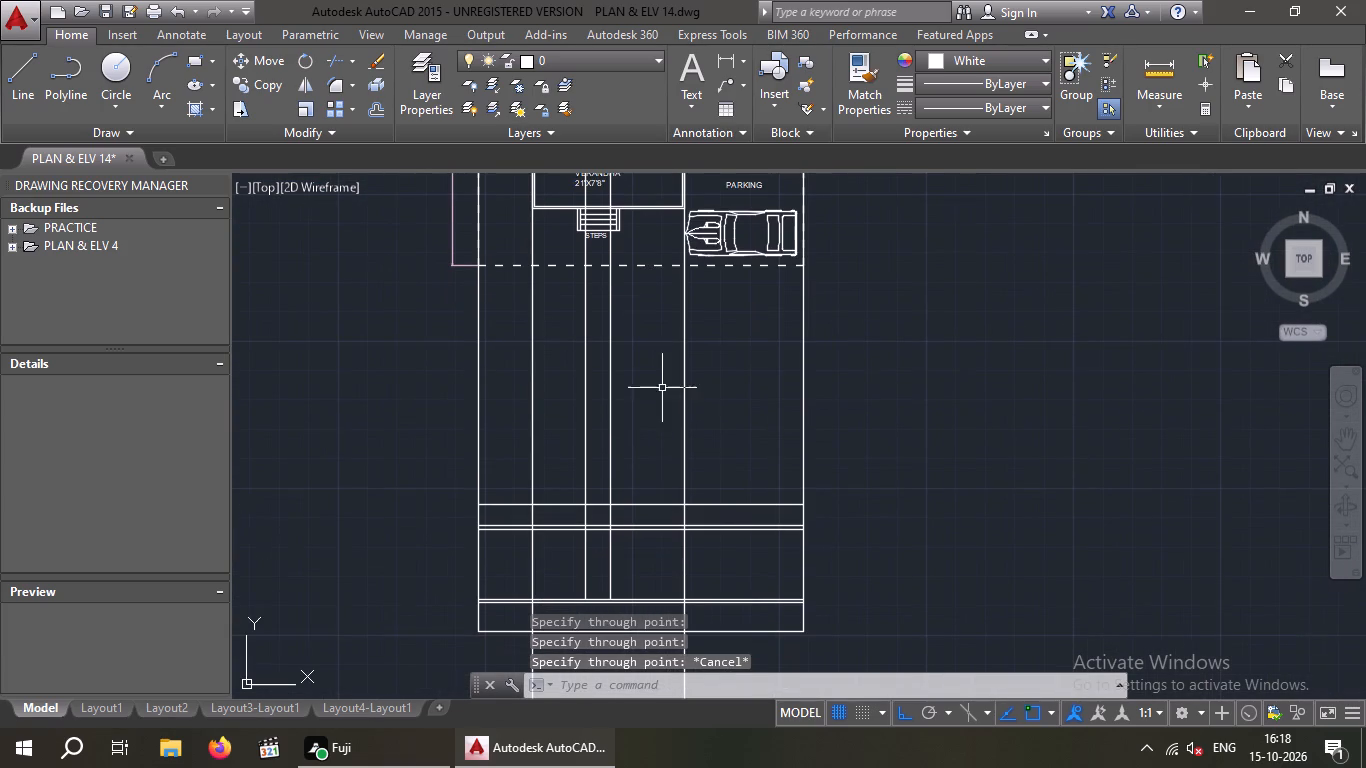
middle_click_drag(658, 498, 655, 357)
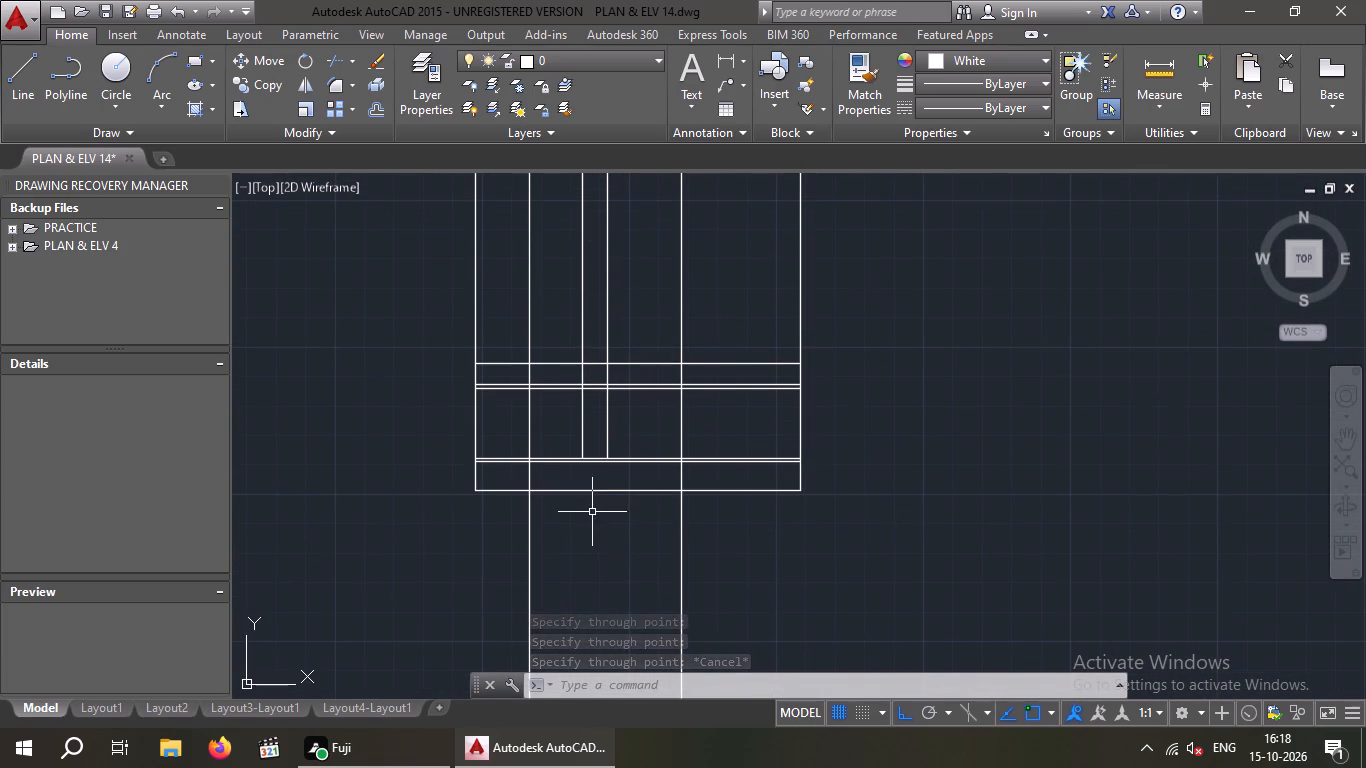
key("t")
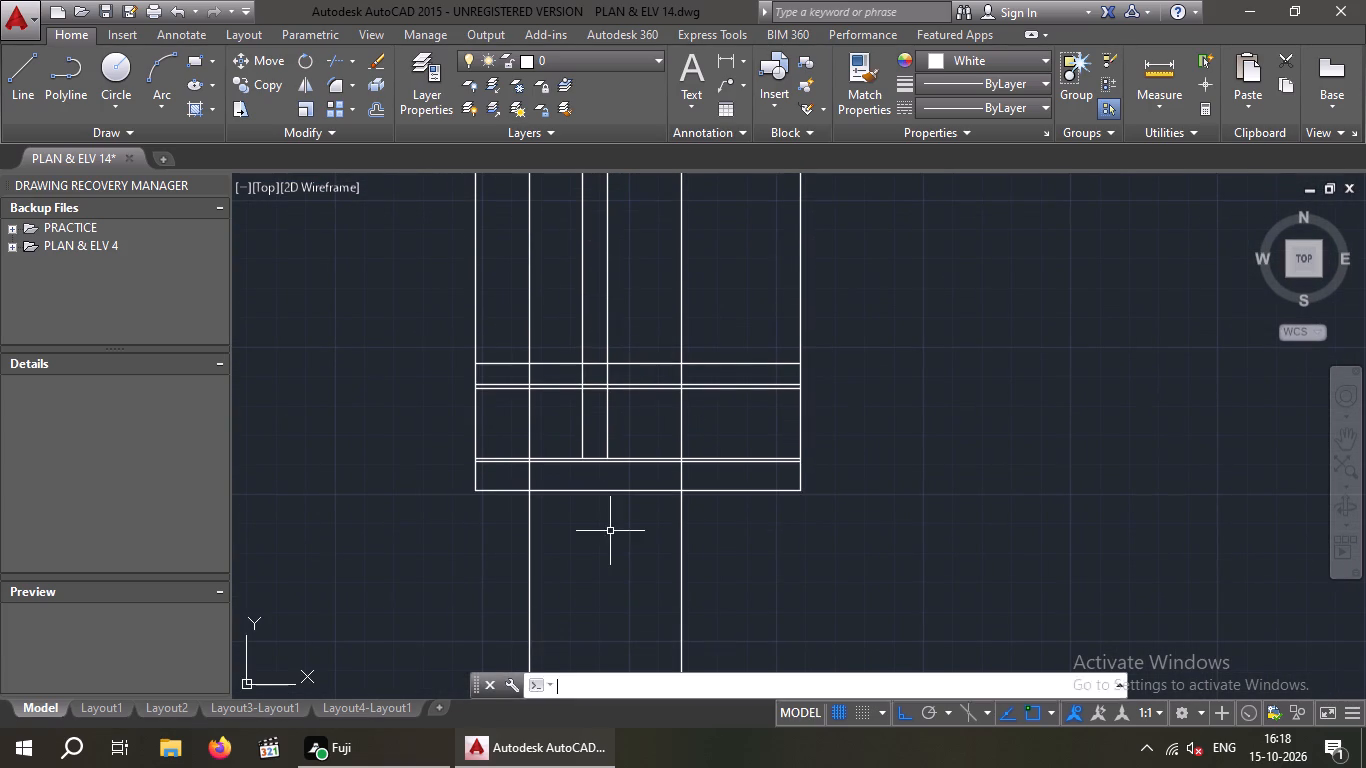
key("r")
key("space")
key("space")
left_click_drag(753, 540, 732, 547)
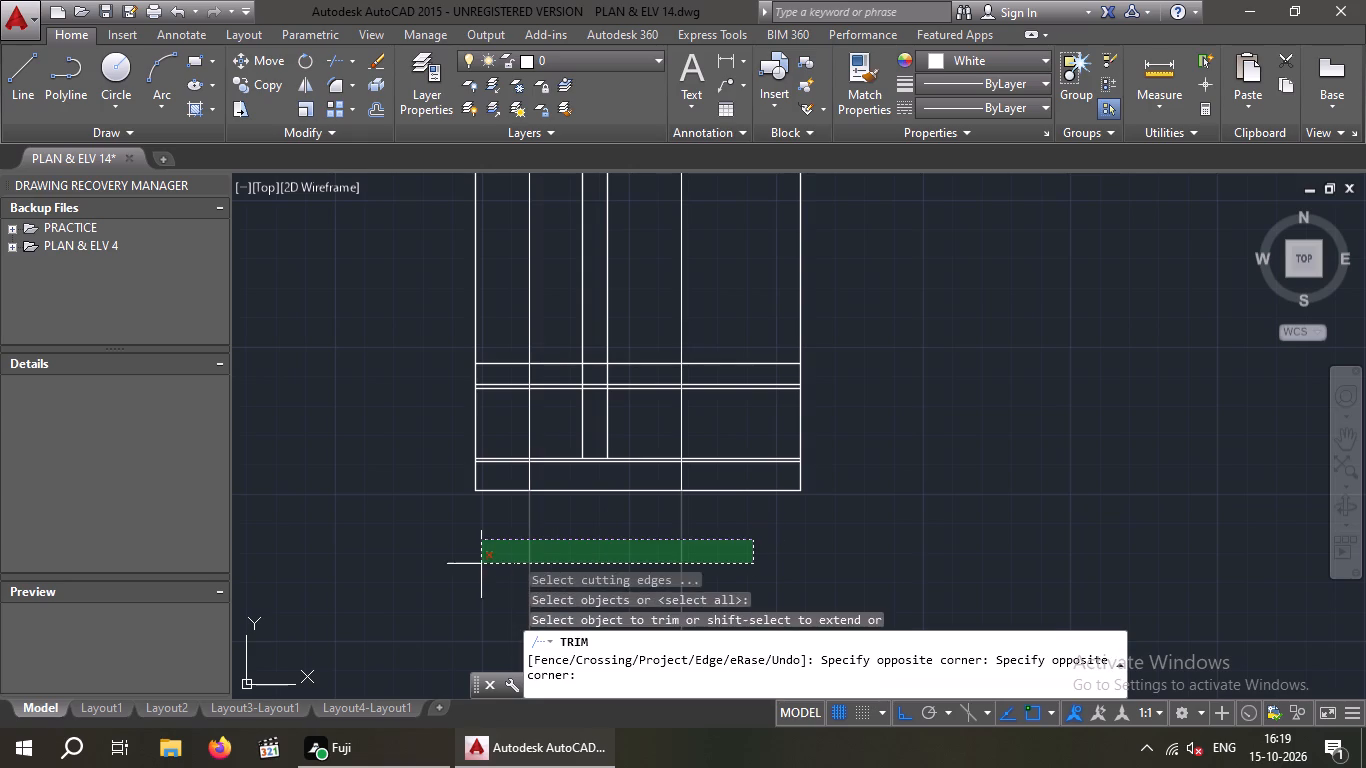
left_click(481, 564)
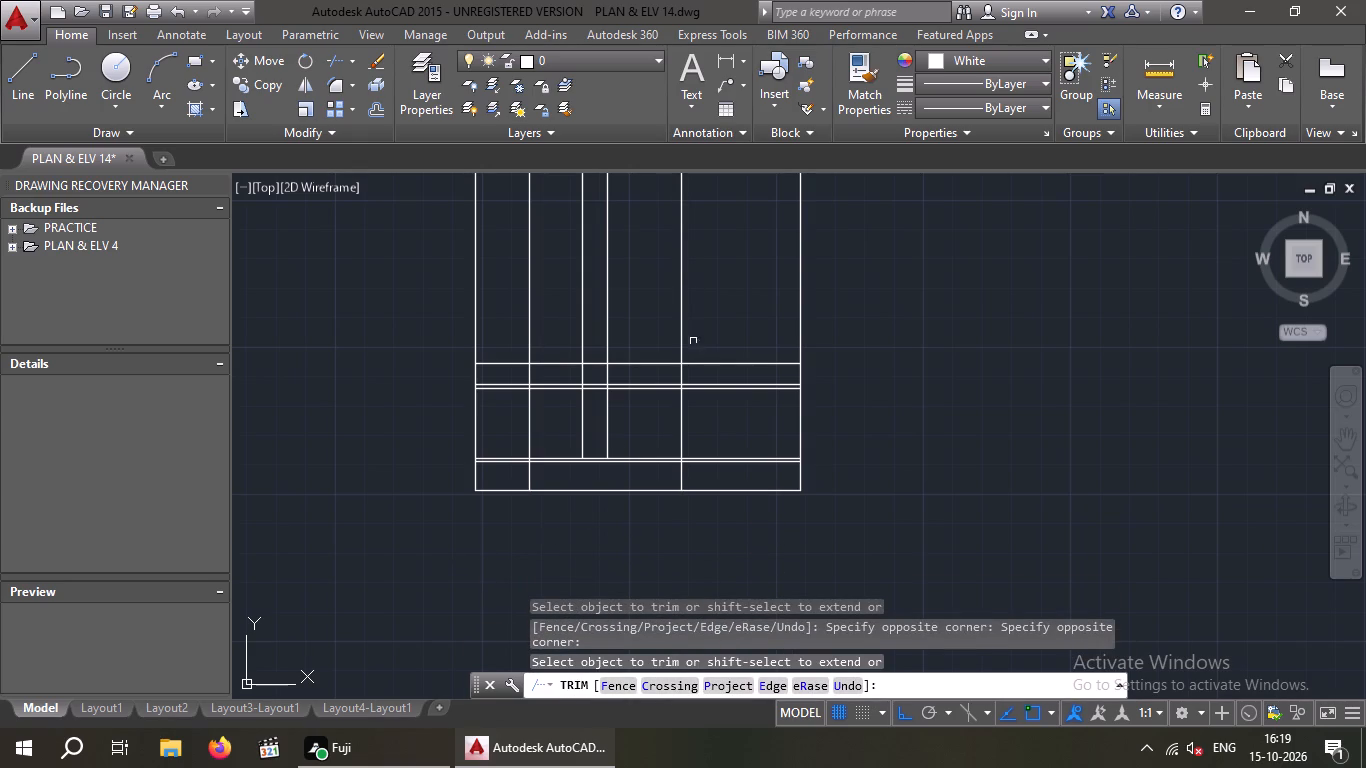
Trim the two verandha lines out of the tall wall band between the 5" strip and the double level line above.
left_click_drag(727, 414, 700, 424)
left_click(647, 430)
left_click(553, 425)
left_click(515, 431)
key("Escape")
Erase the remaining upper pieces of the two verandha construction lines, keeping only their segments in the elevation's base.
left_click_drag(730, 255, 656, 283)
left_click(654, 286)
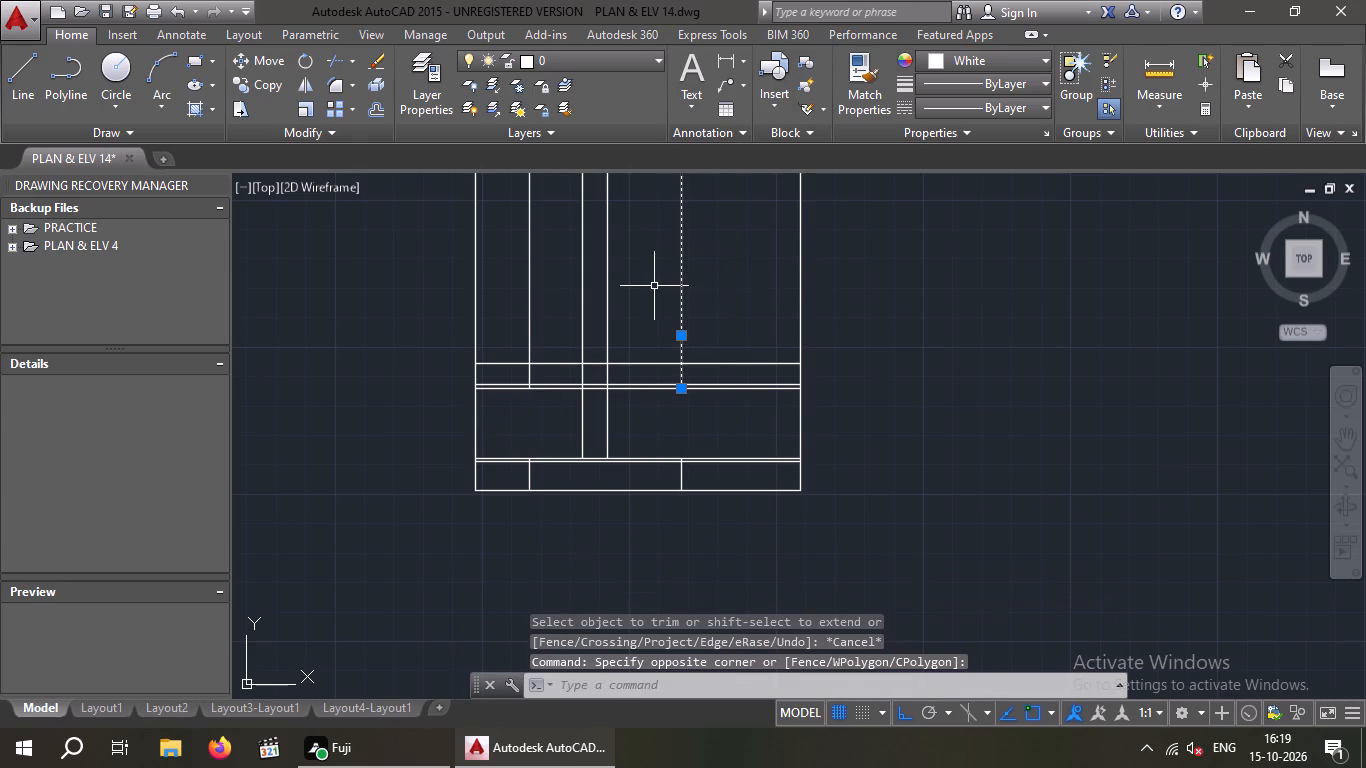
left_click_drag(555, 289, 525, 300)
left_click(521, 301)
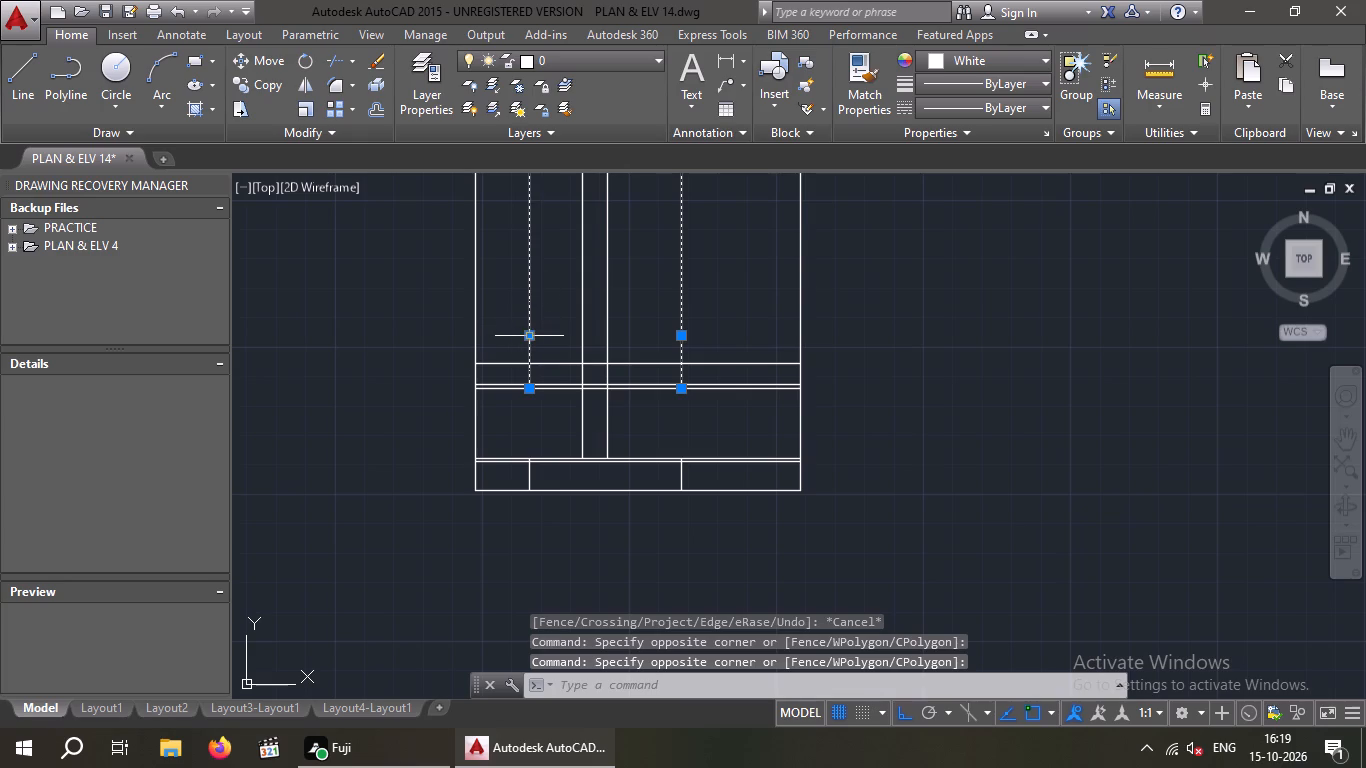
key("Delete")
Examine the elevation's base band and door lines against the verandha, steps and main door in the plan.
scroll(524, 340, "down", 1)
middle_click_drag(523, 360, 508, 423)
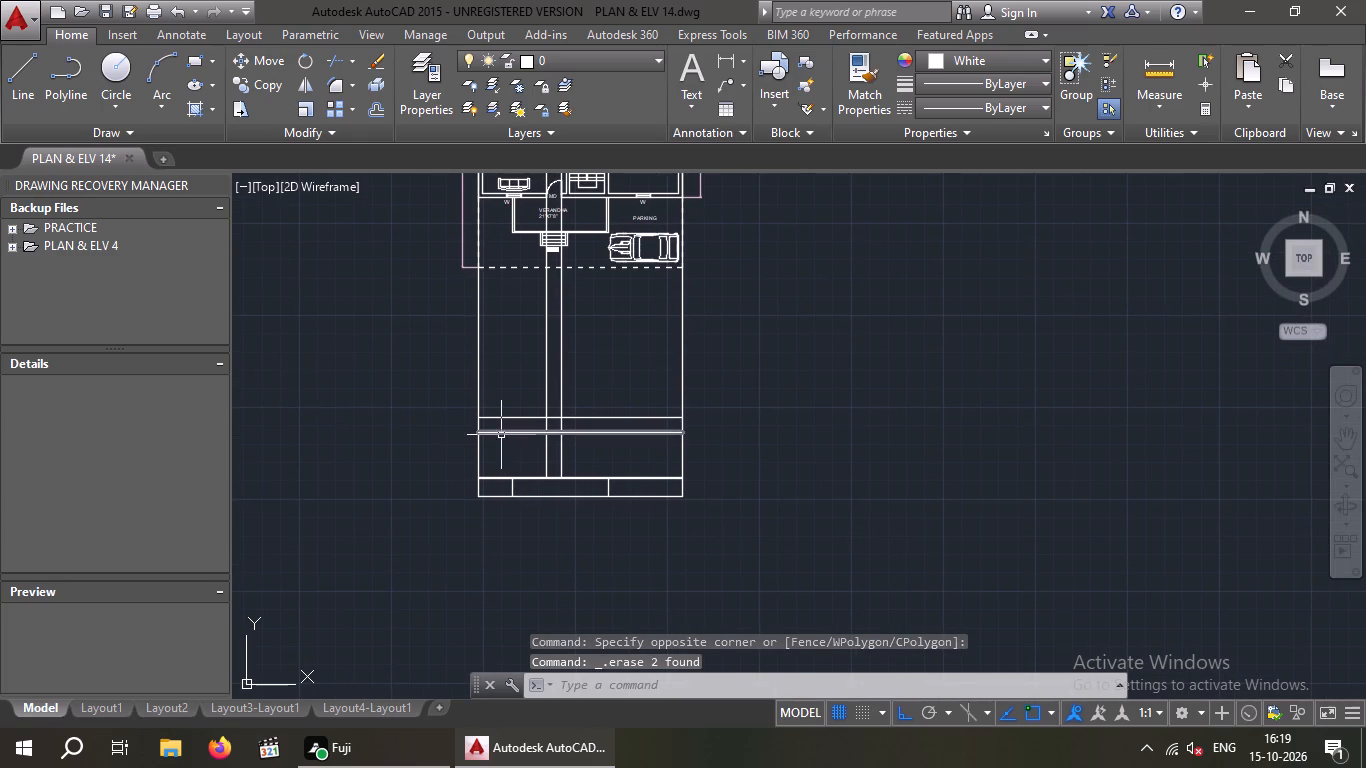
scroll(556, 486, "up", 2)
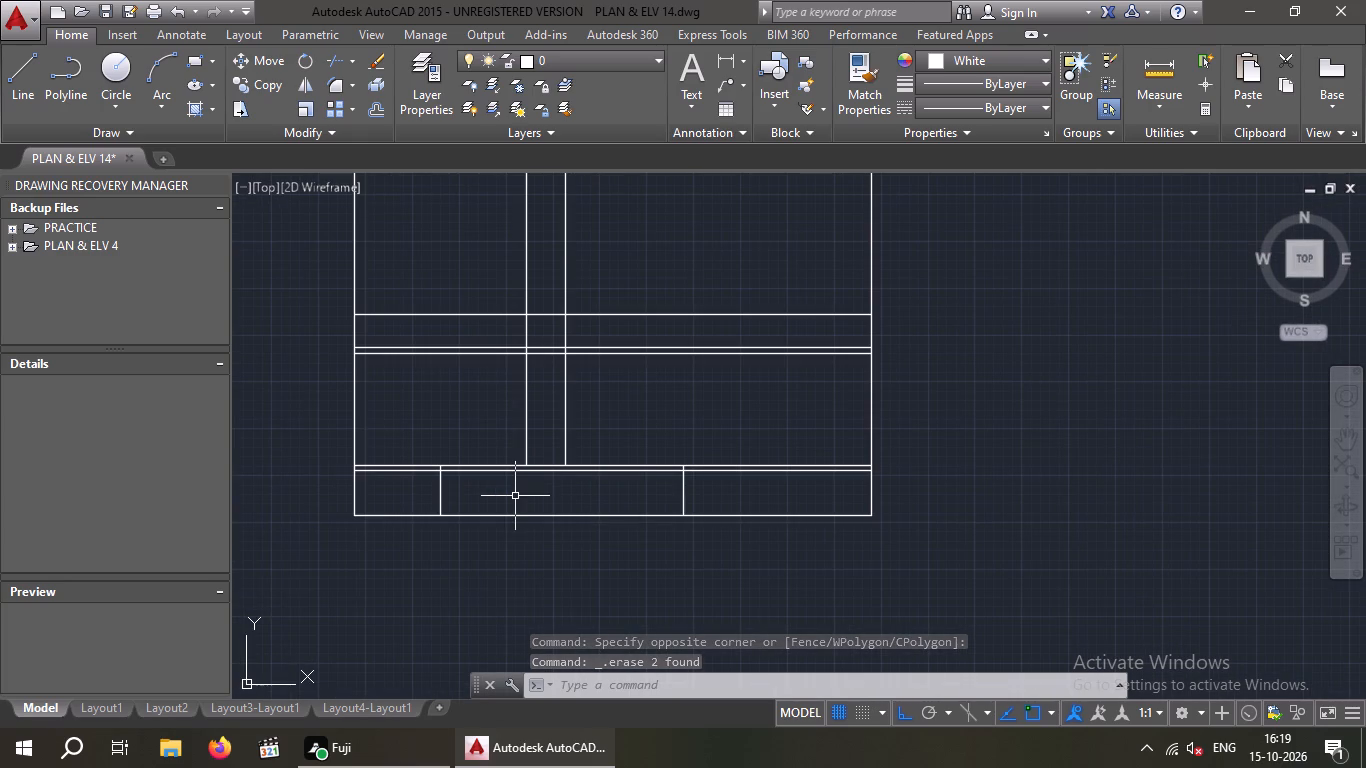
scroll(515, 494, "down", 1)
middle_click_drag(515, 495, 484, 549)
scroll(503, 538, "up", 2)
scroll(480, 547, "down", 2)
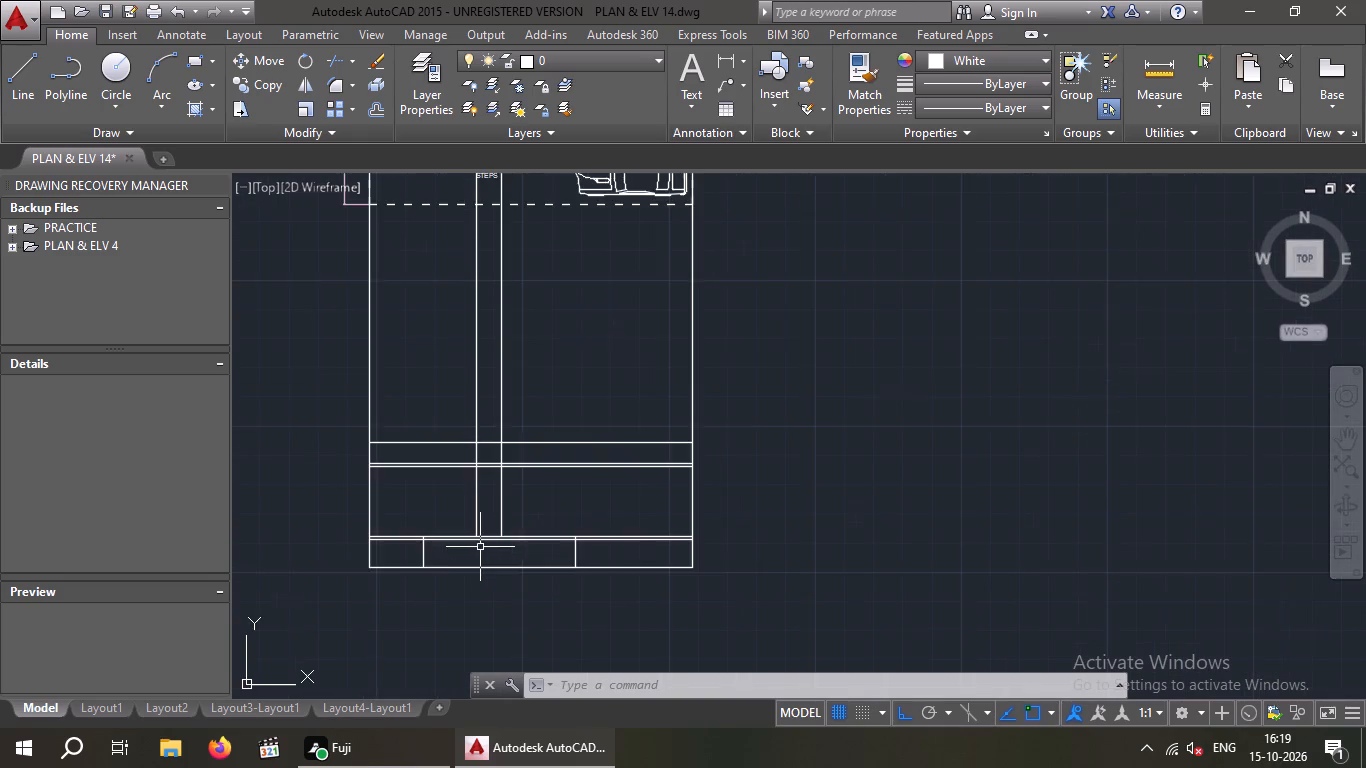
scroll(483, 543, "down", 2)
scroll(483, 543, "up", 4)
scroll(477, 546, "down", 2)
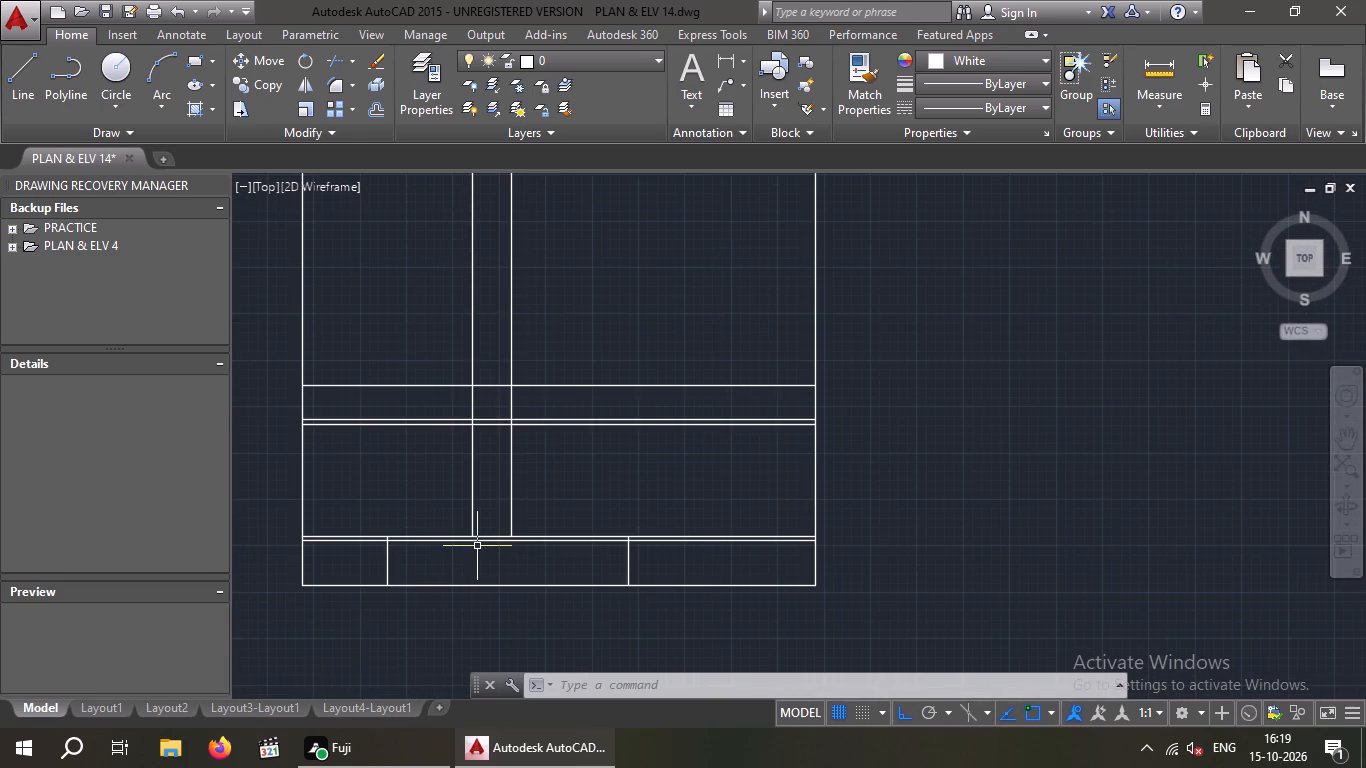
scroll(476, 547, "down", 1)
middle_click_drag(459, 591, 447, 620)
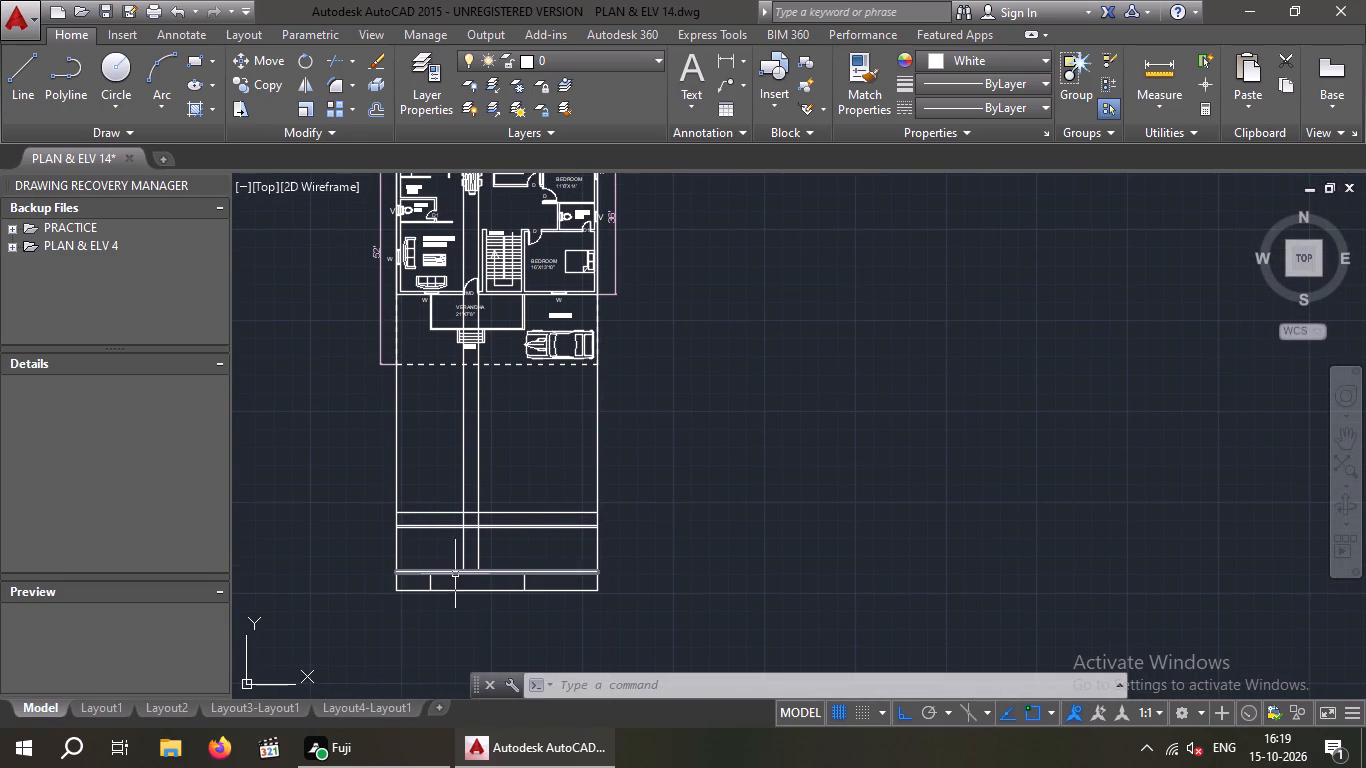
scroll(460, 584, "up", 2)
scroll(460, 584, "down", 2)
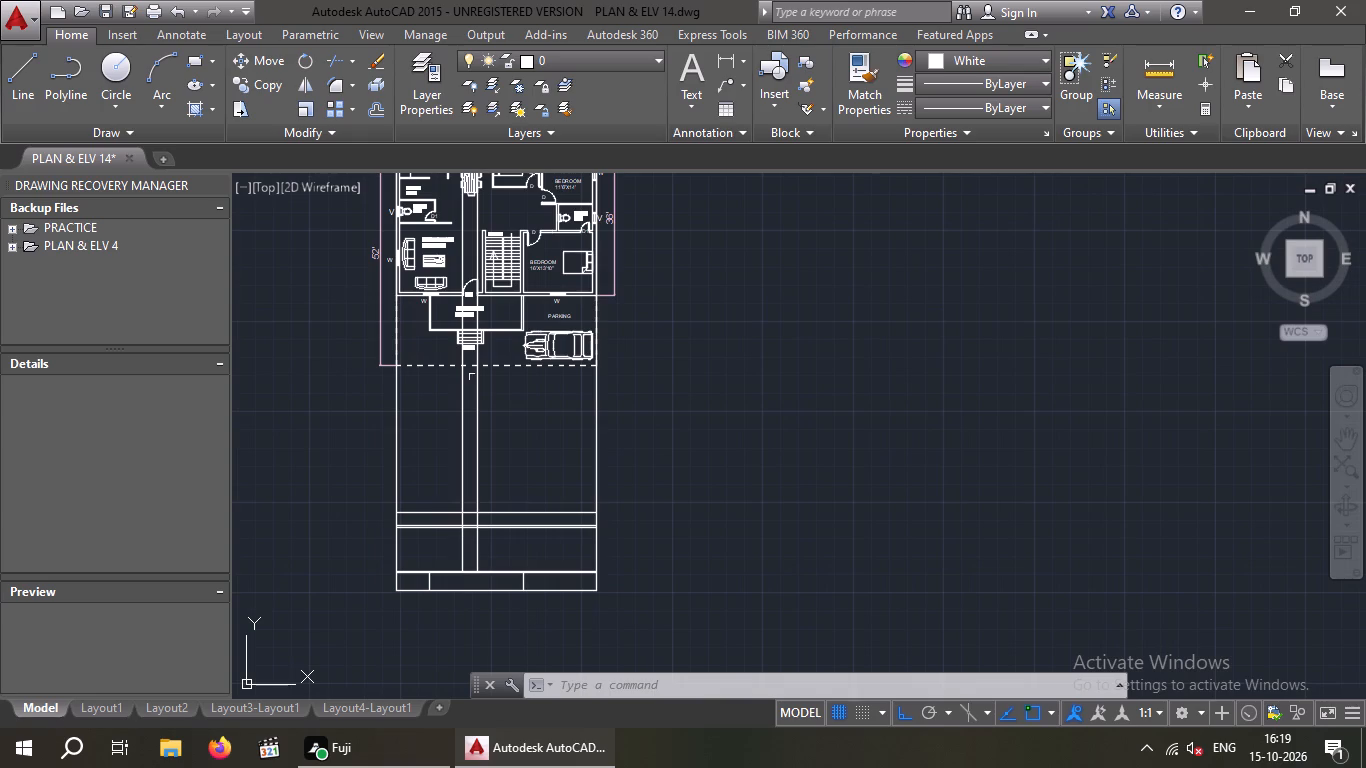
scroll(468, 332, "up", 3)
scroll(469, 343, "down", 2)
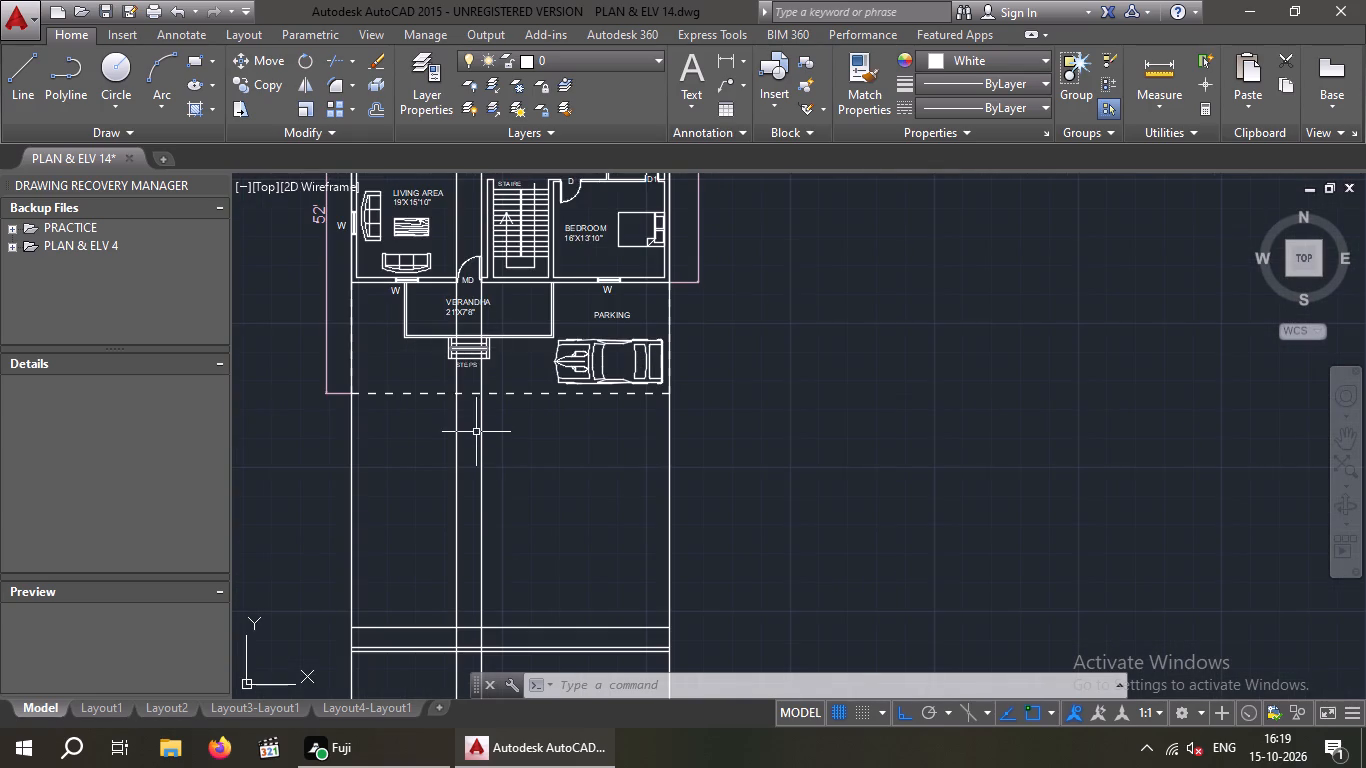
scroll(493, 477, "down", 2)
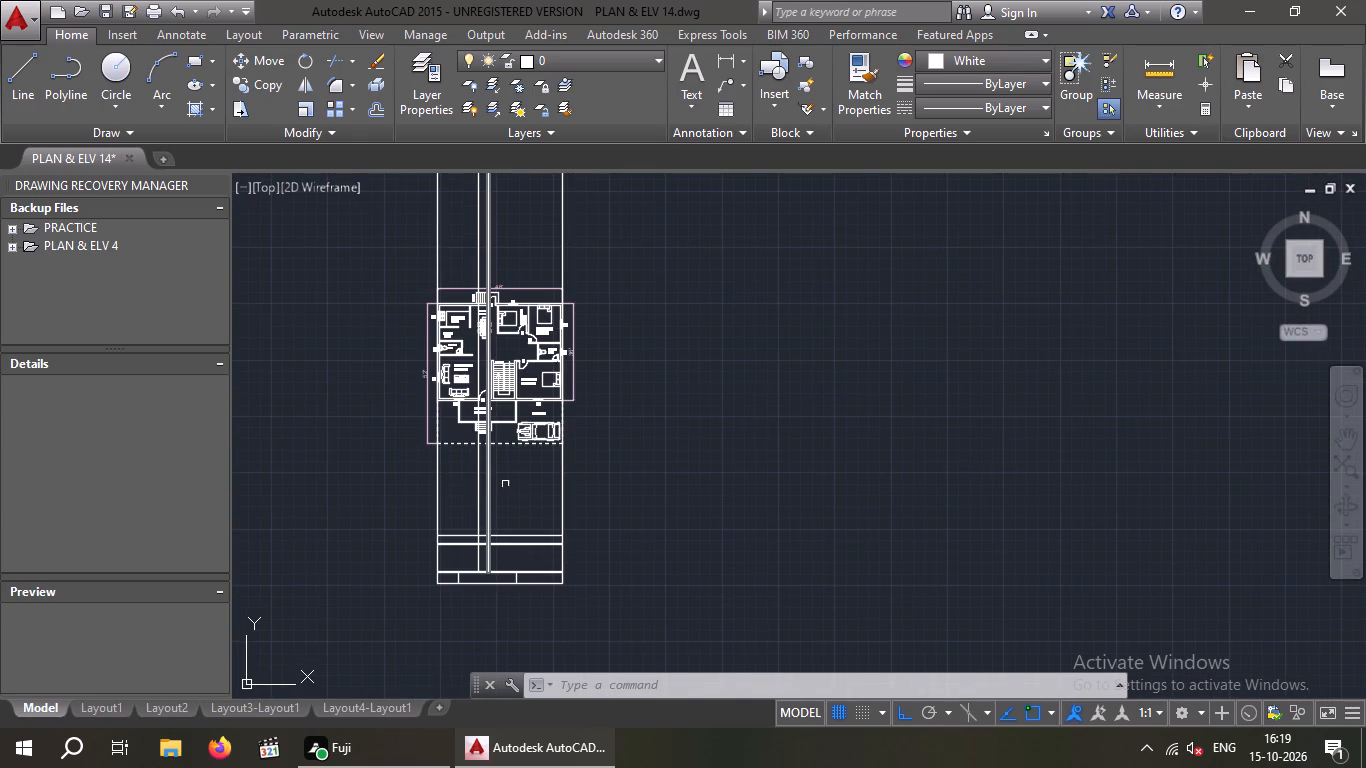
Trim the two inner door construction lines between the elevation's top line and the plan's dashed front boundary.
key("t")
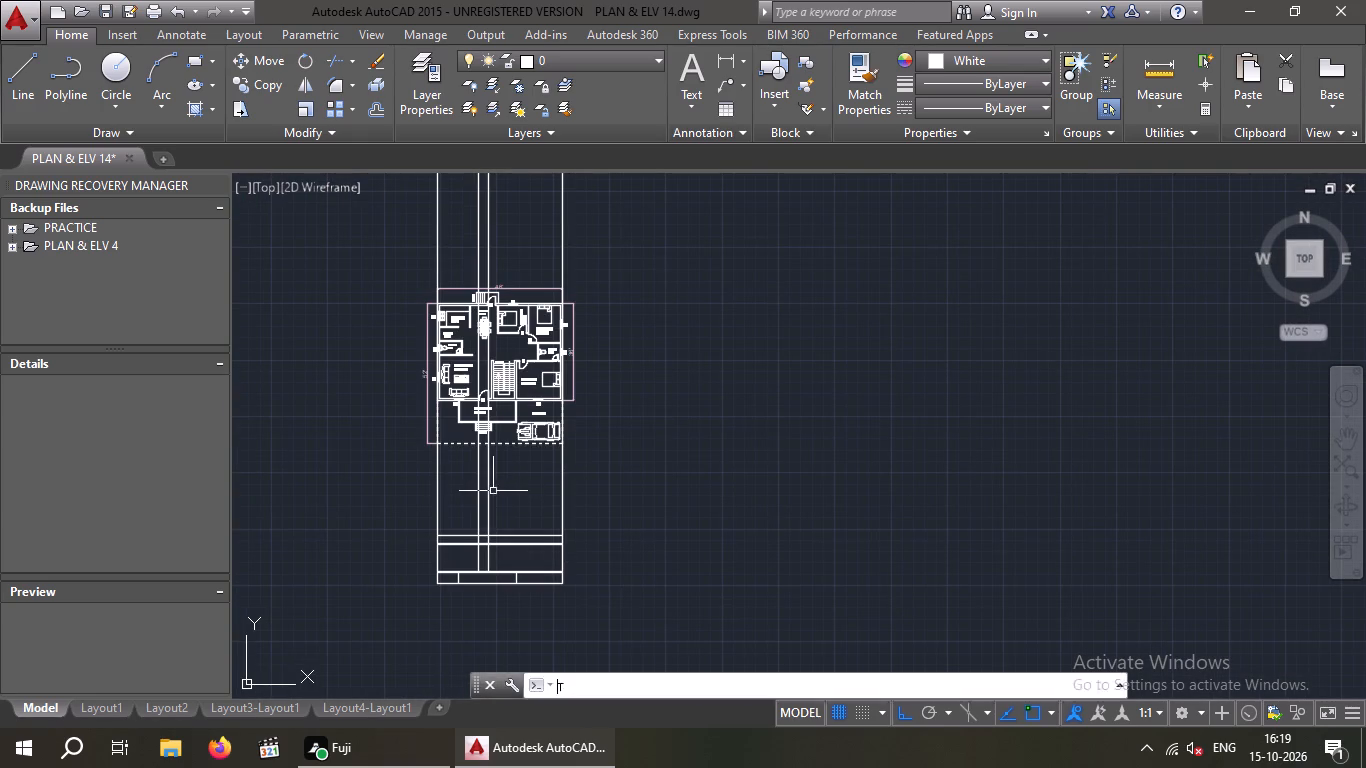
key("r")
scroll(478, 521, "up", 3)
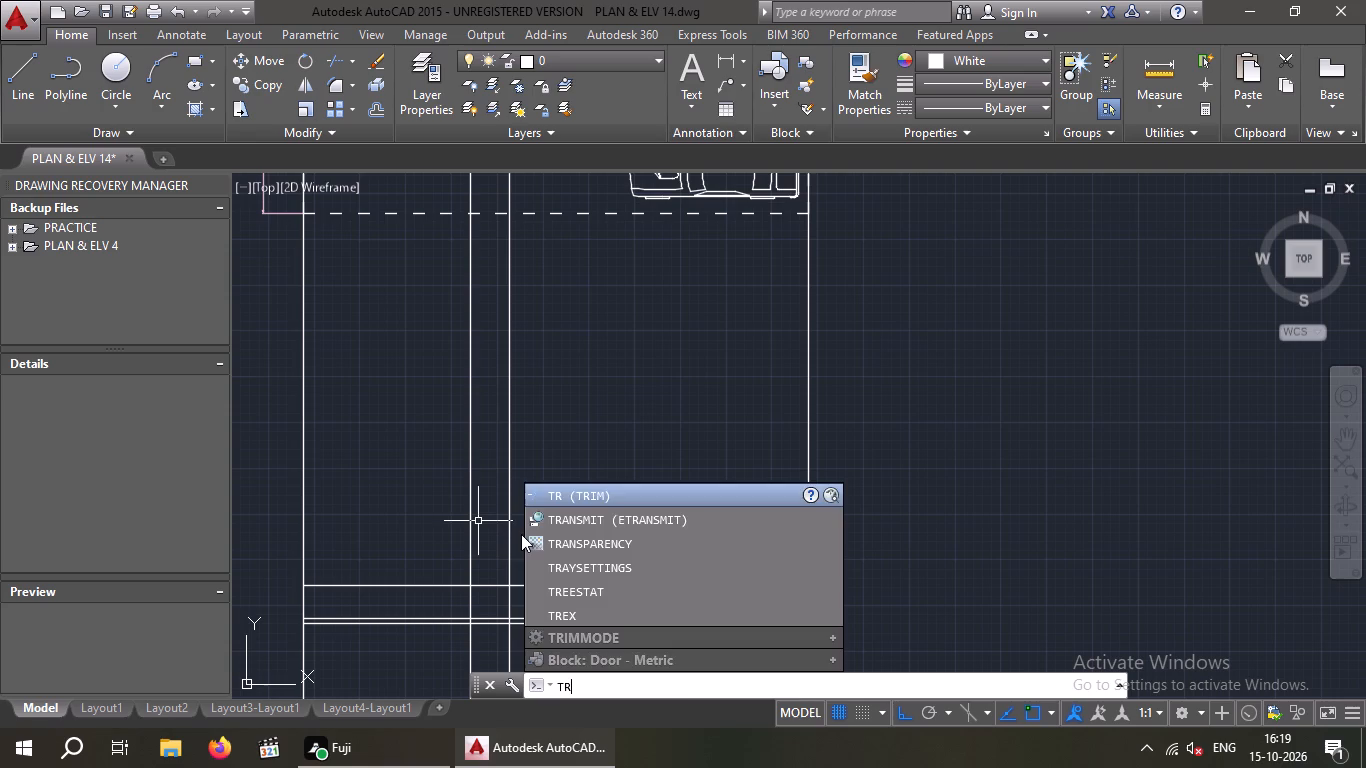
key("space")
key("space")
left_click_drag(537, 536, 474, 559)
left_click(442, 563)
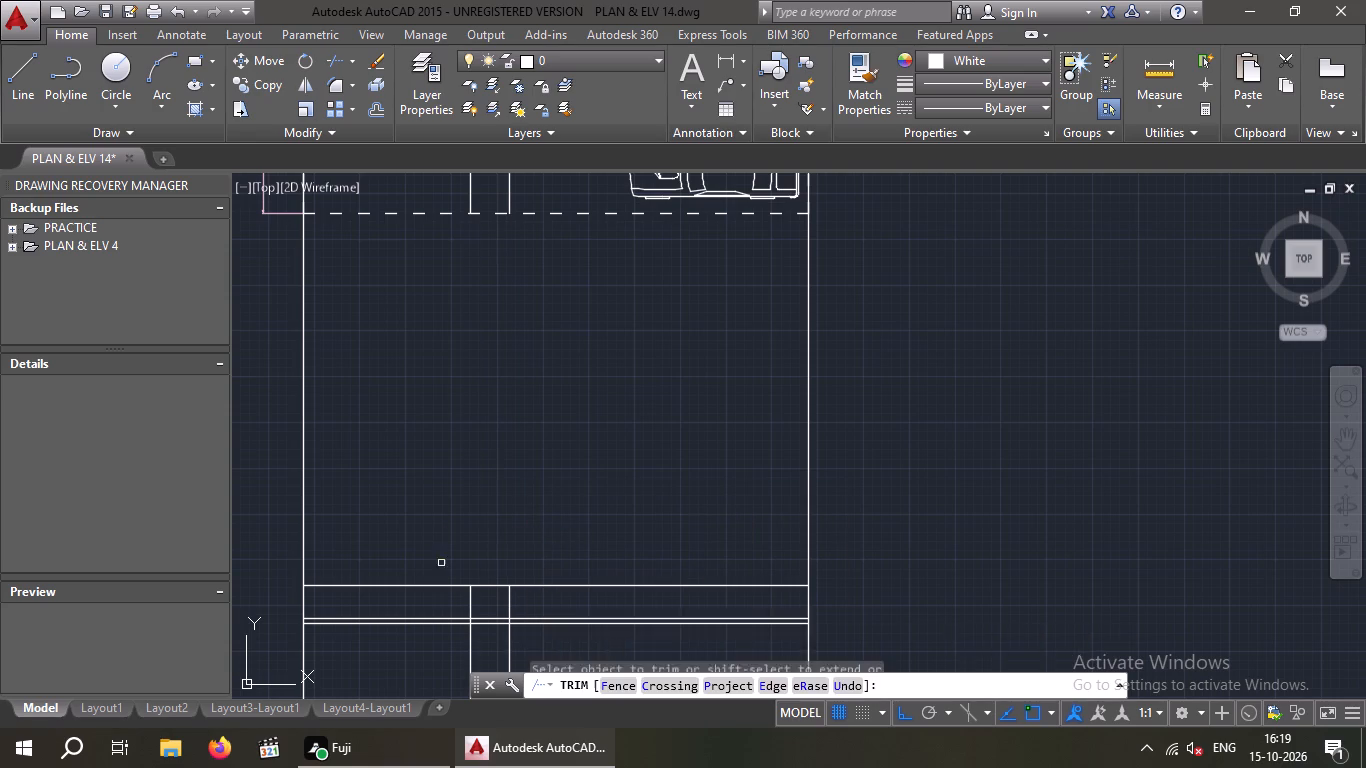
key("Escape")
Erase the leftover pieces of the two door construction lines running up through the steps, verandha and floor plan.
scroll(506, 438, "down", 2)
middle_click_drag(483, 498, 478, 517)
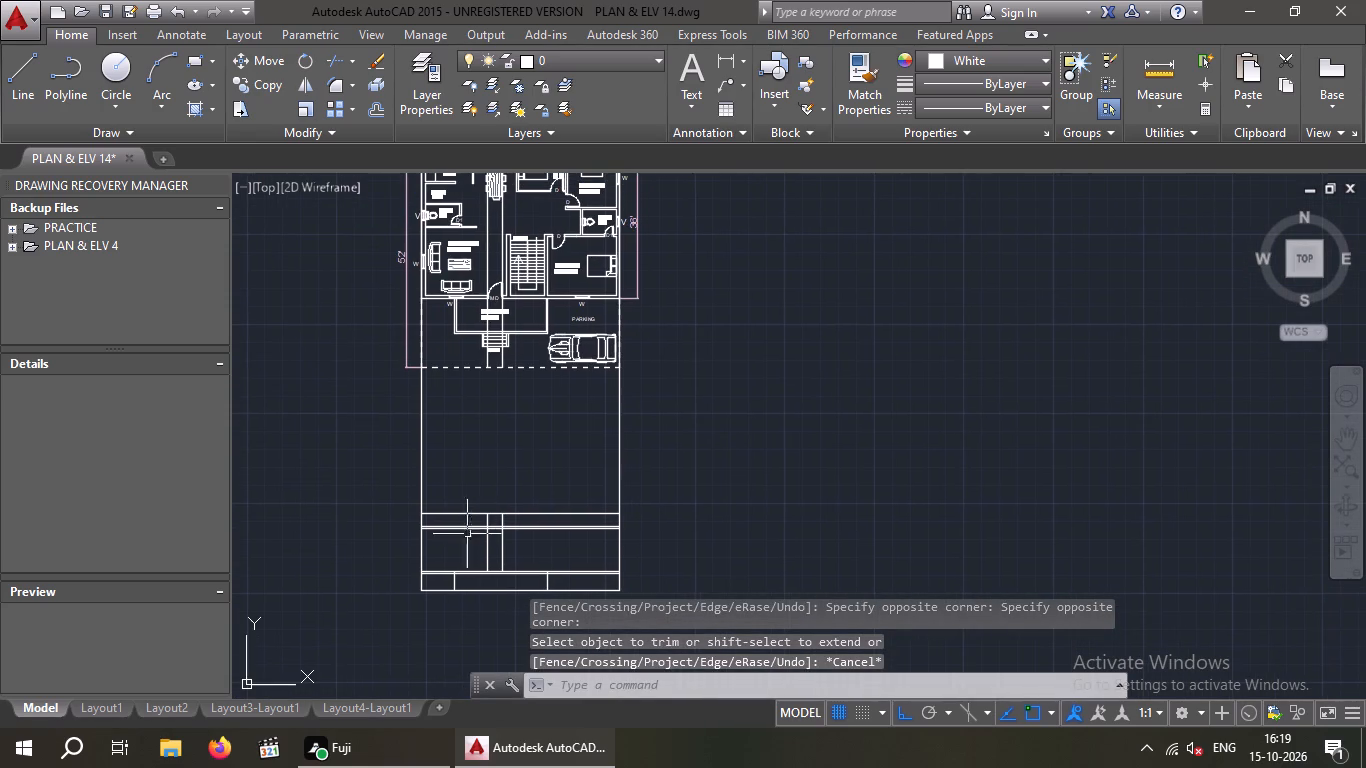
key("Escape")
scroll(496, 405, "up", 3)
middle_click_drag(502, 376, 464, 597)
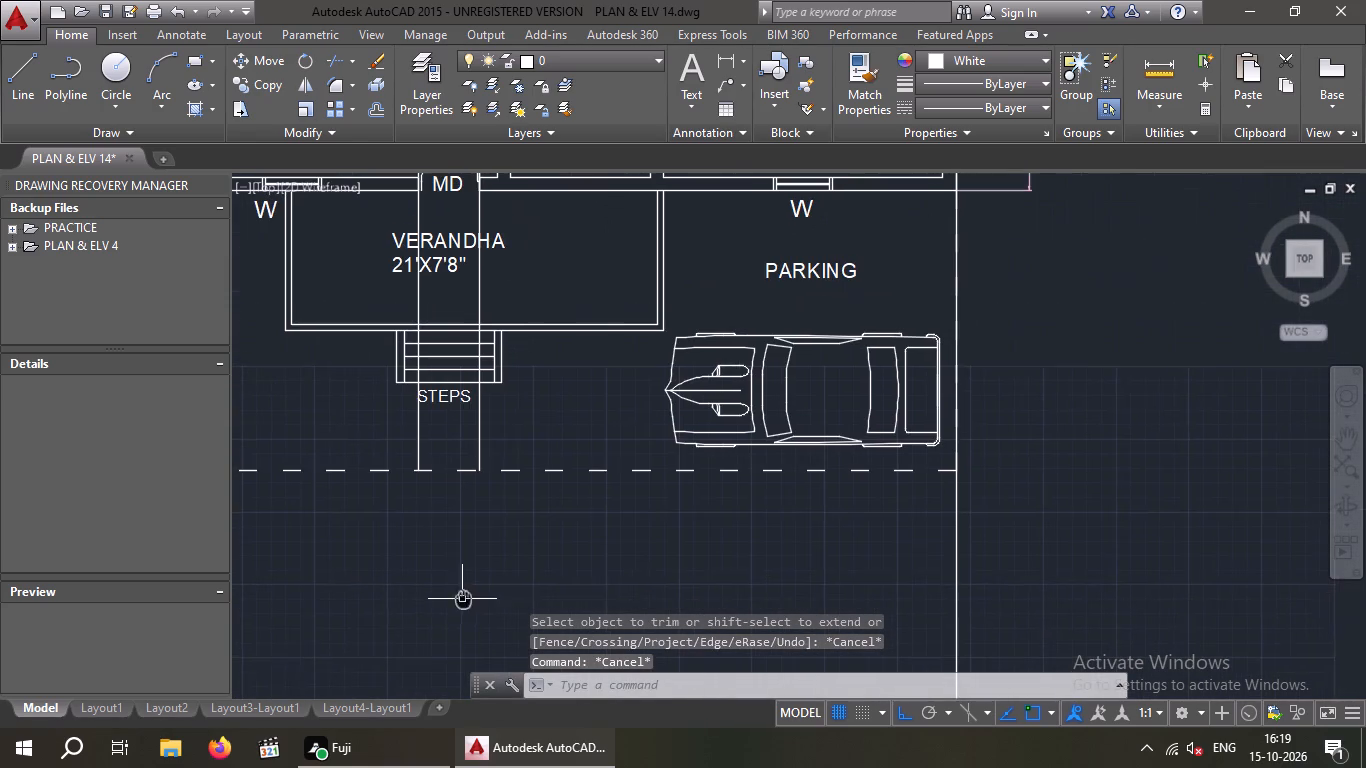
left_click_drag(526, 412, 504, 432)
left_click(399, 450)
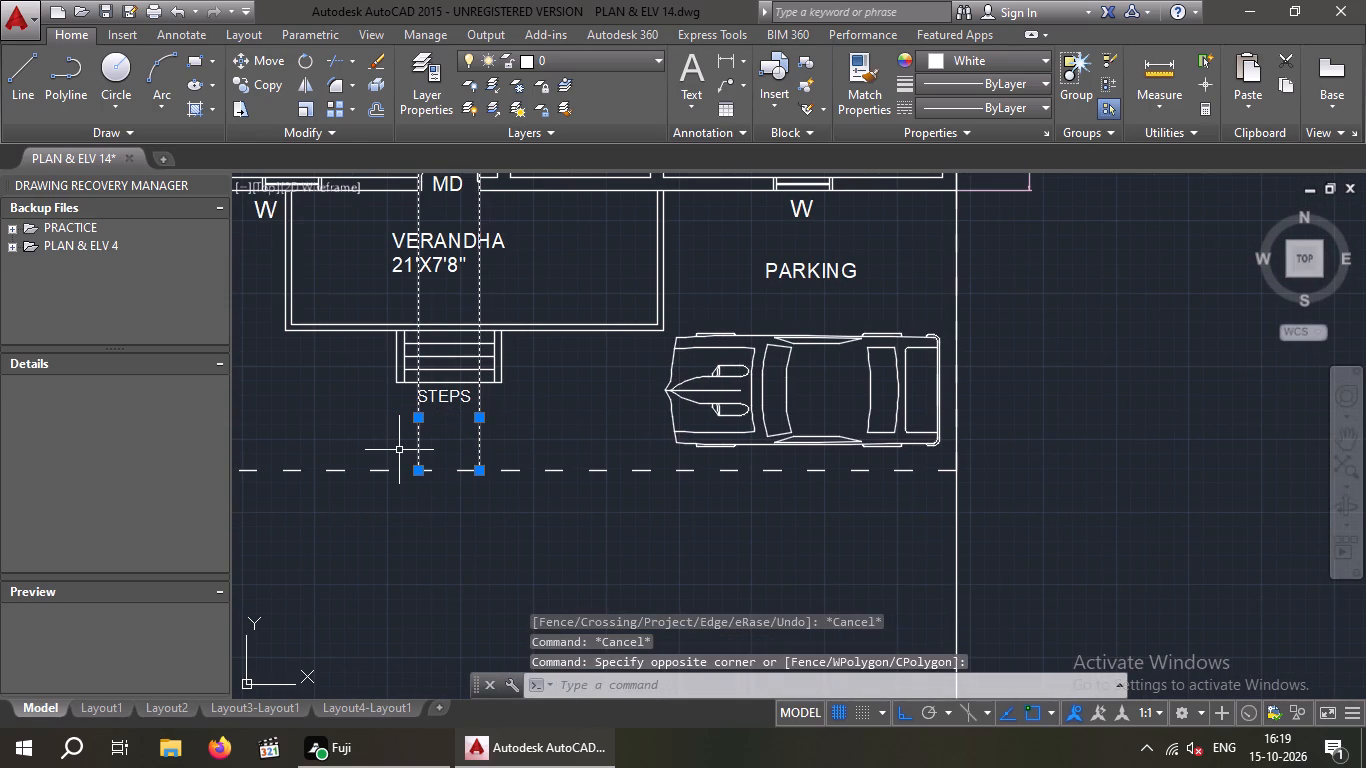
key("Delete")
Trim the two outer vertical construction lines between the elevation's top line and the plan's dashed front boundary.
scroll(400, 444, "down", 2)
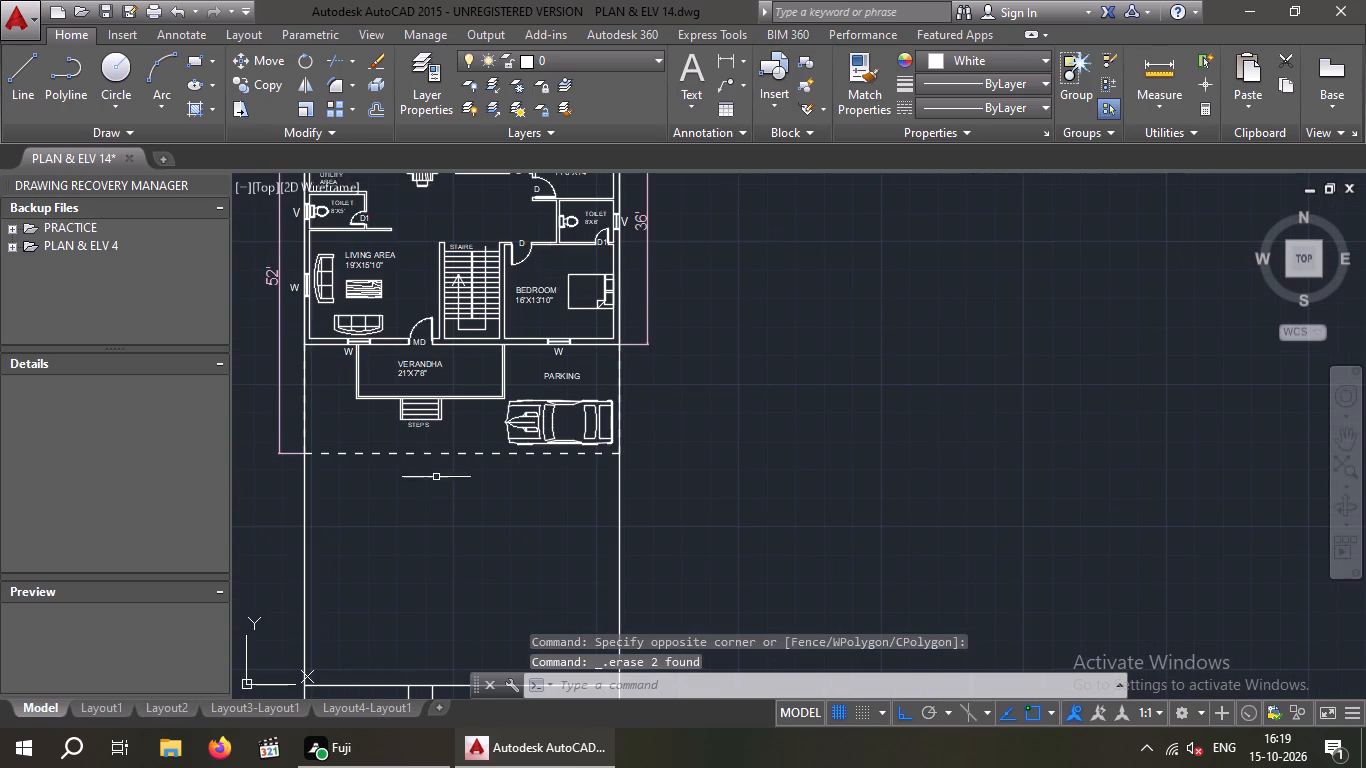
middle_click_drag(430, 485, 500, 434)
scroll(494, 438, "down", 1)
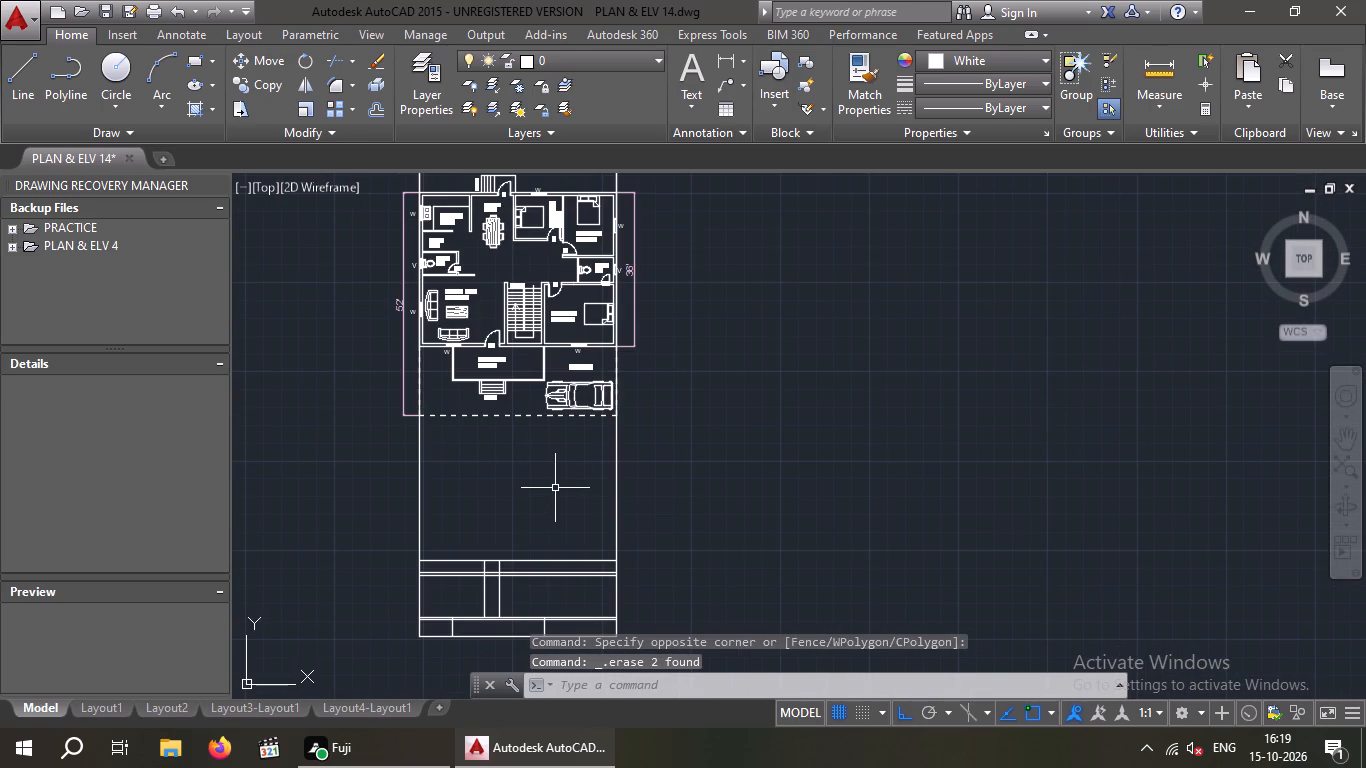
type("TR")
key("space")
key("space")
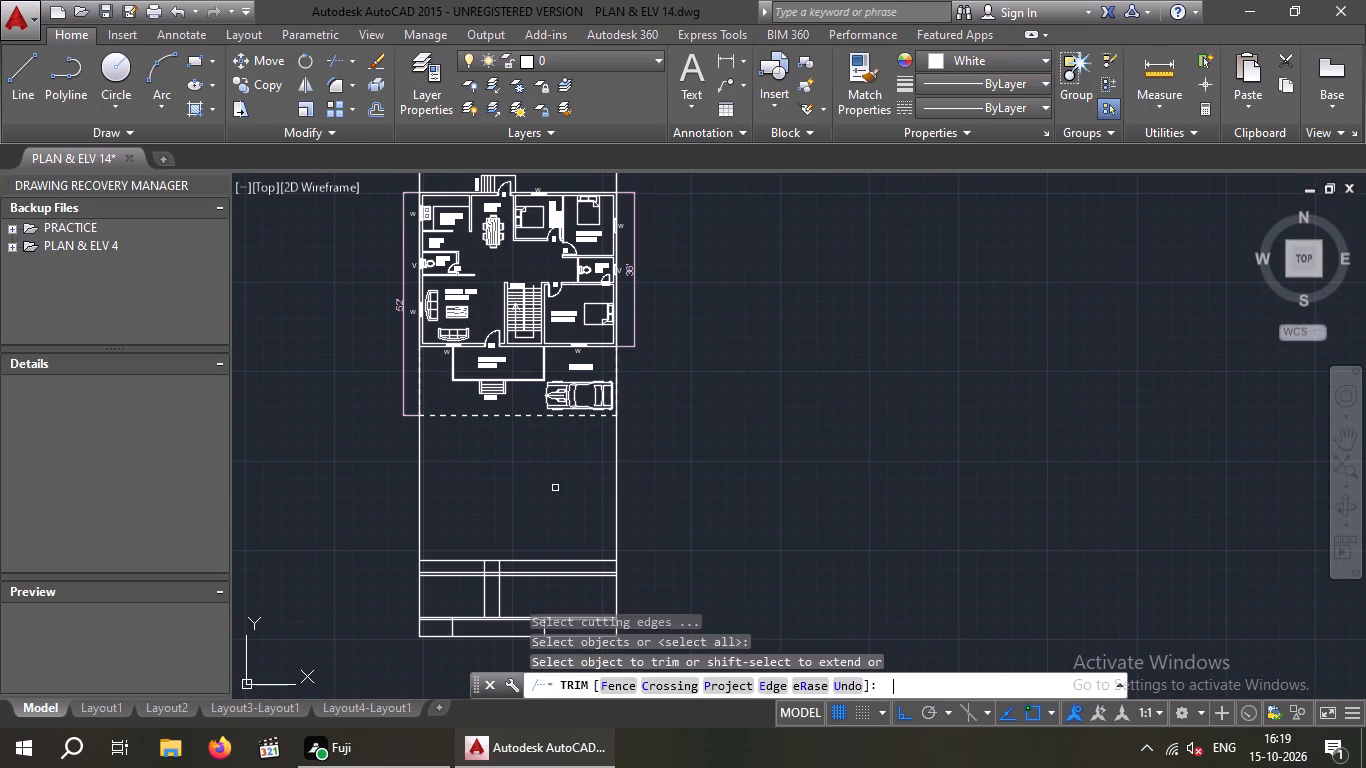
left_click_drag(751, 491, 460, 522)
left_click(302, 504)
key("Escape")
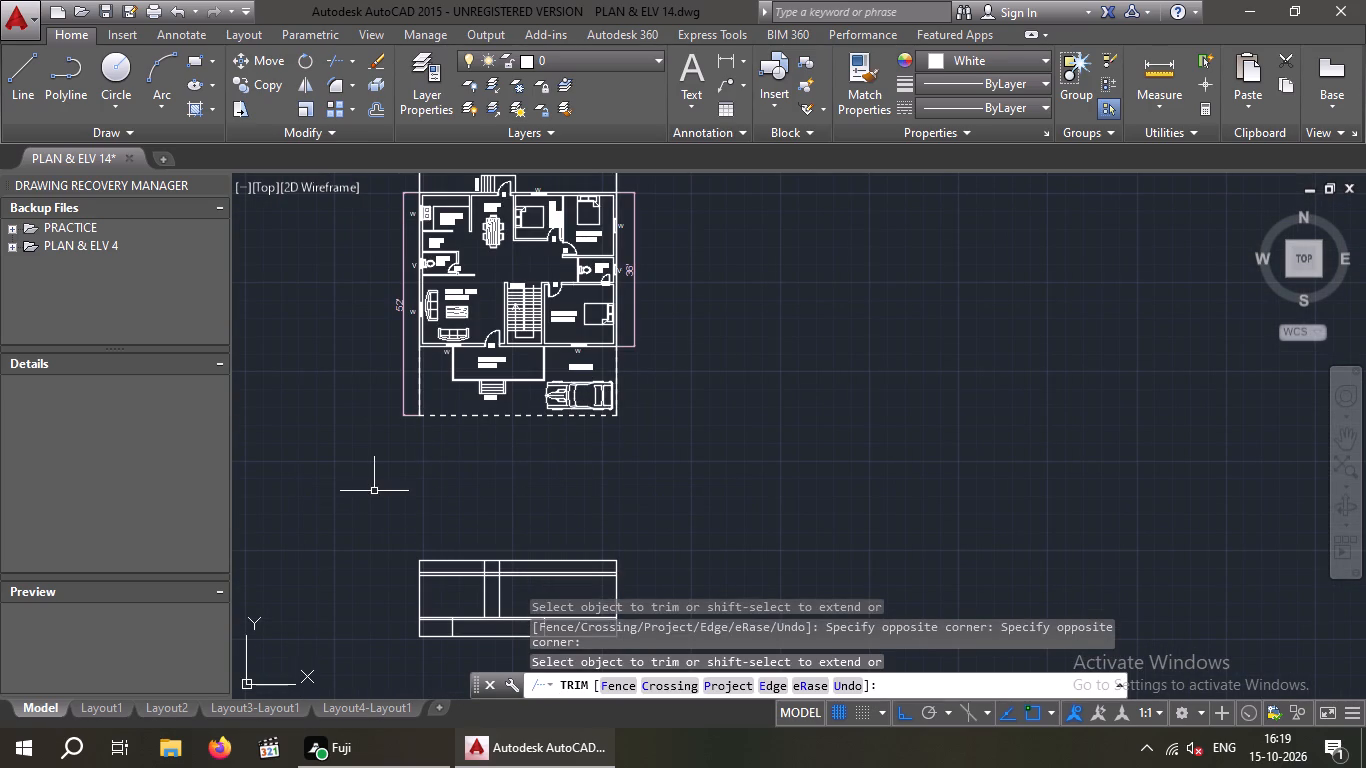
Erase the two leftover outer vertical construction lines running up along the plan's sides and beyond it.
scroll(374, 491, "down", 2)
middle_click_drag(370, 533, 348, 624)
left_click_drag(739, 257, 278, 307)
left_click(250, 313)
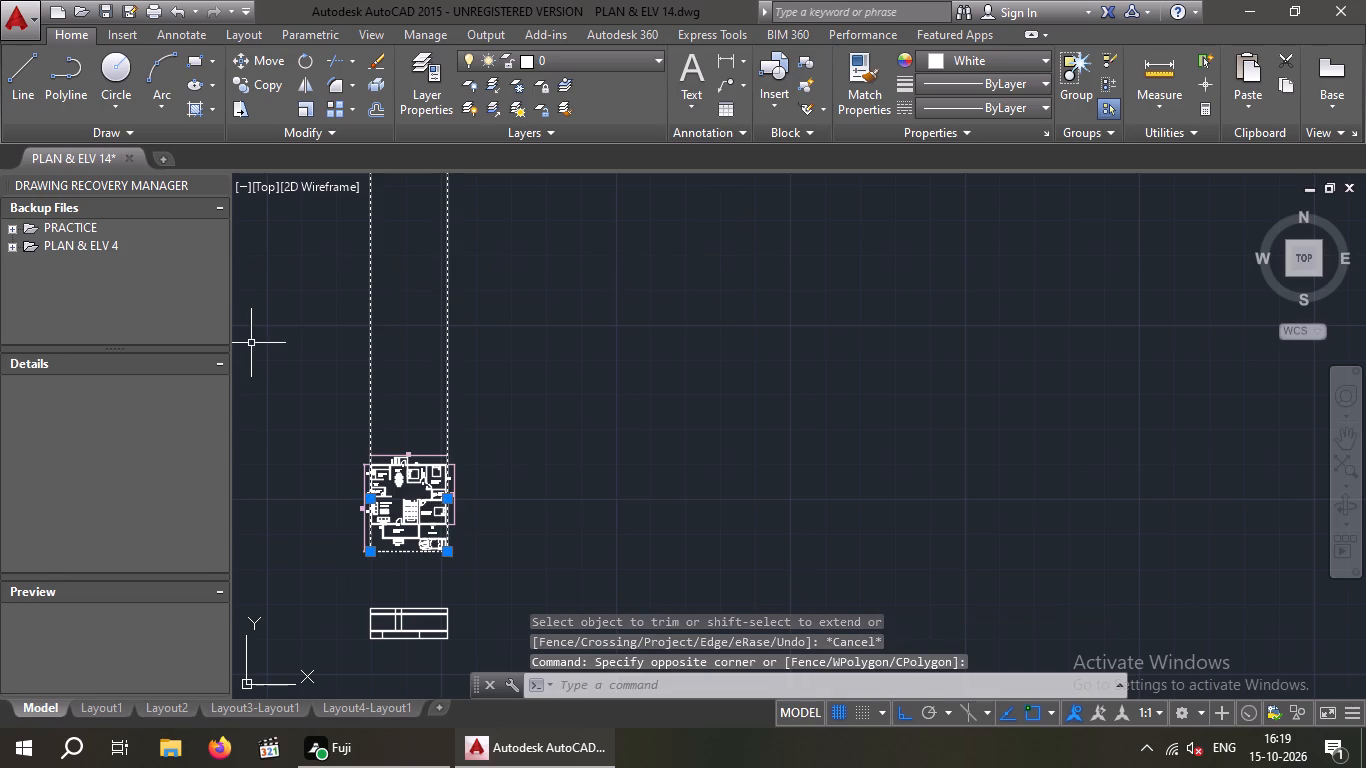
key("Delete")
Trim the two door lines out of the elevation's top band, between its top line and the closely spaced double line.
middle_click_drag(369, 573, 443, 439)
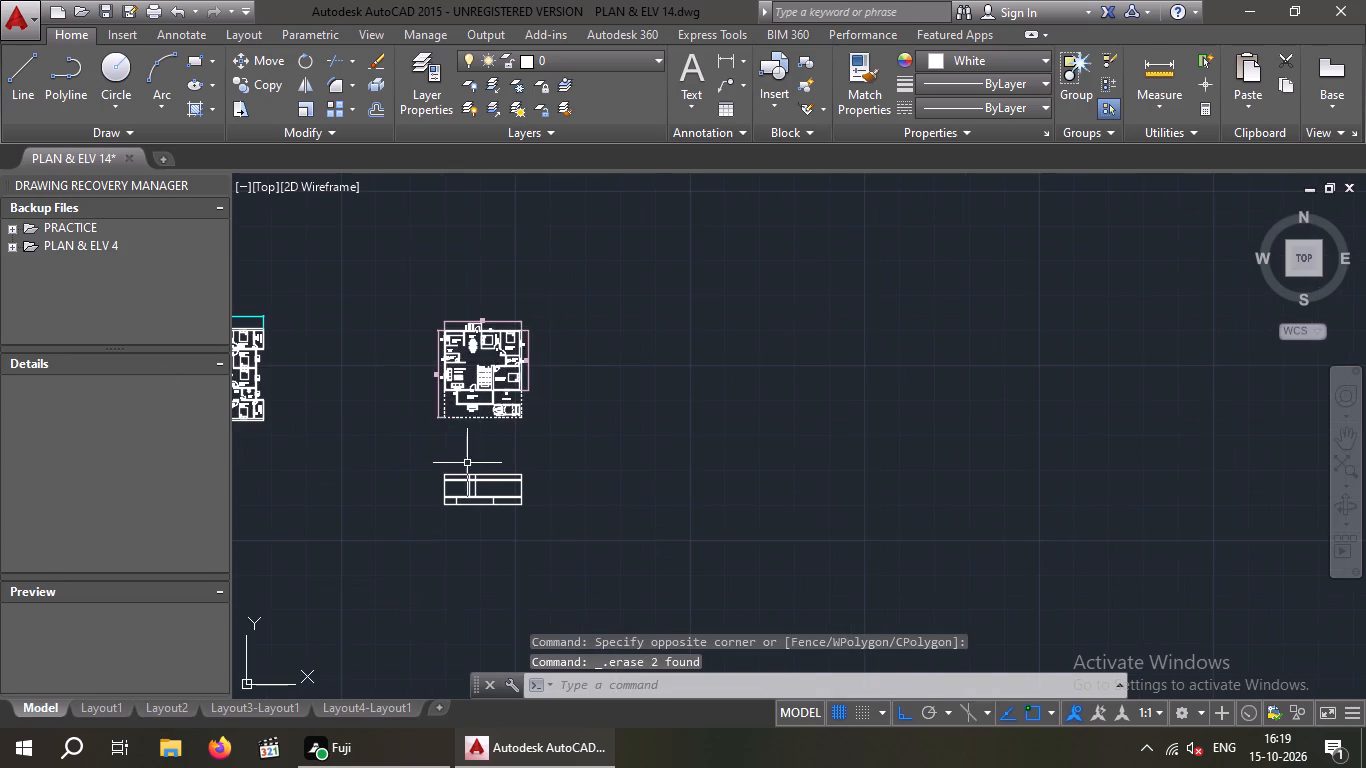
scroll(468, 464, "up", 4)
middle_click_drag(472, 427, 472, 302)
key("t")
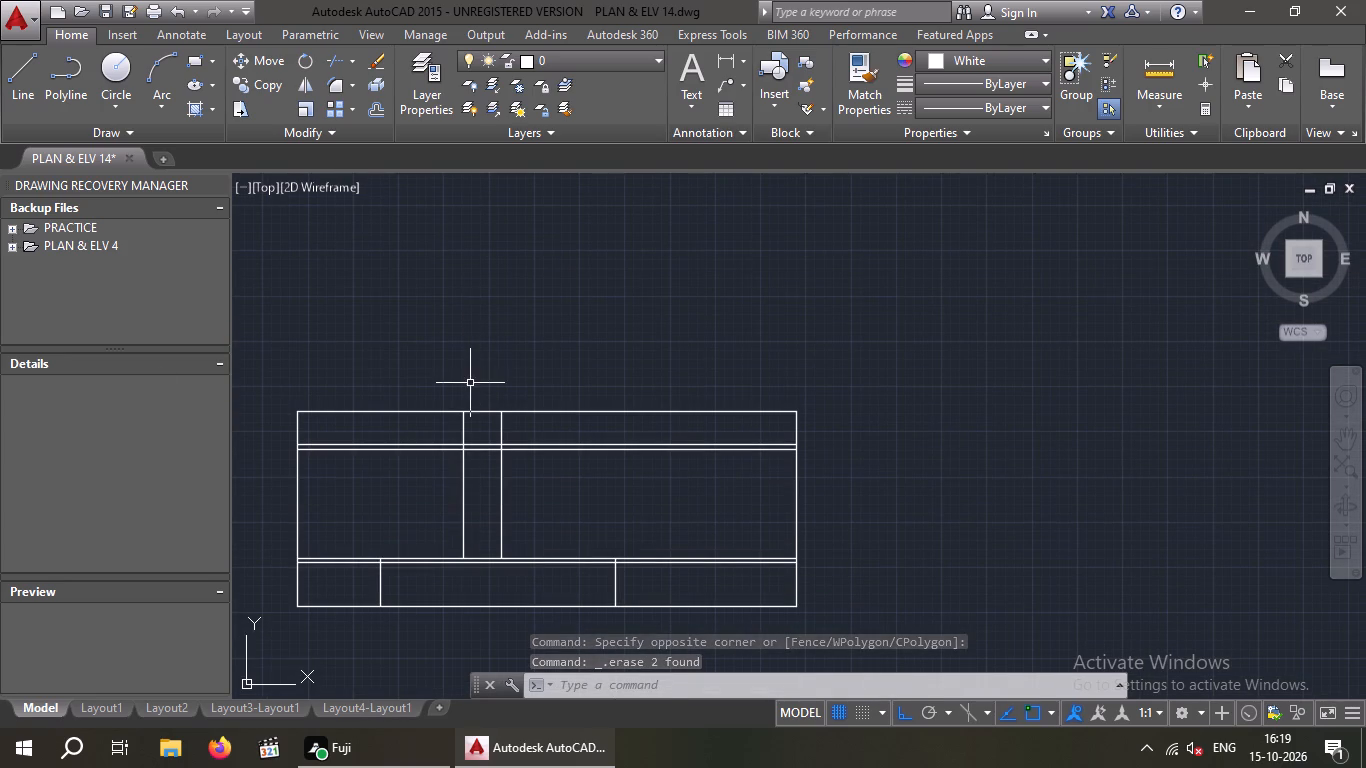
key("r")
key("space")
key("space")
scroll(495, 436, "up", 2)
left_click_drag(562, 412, 492, 430)
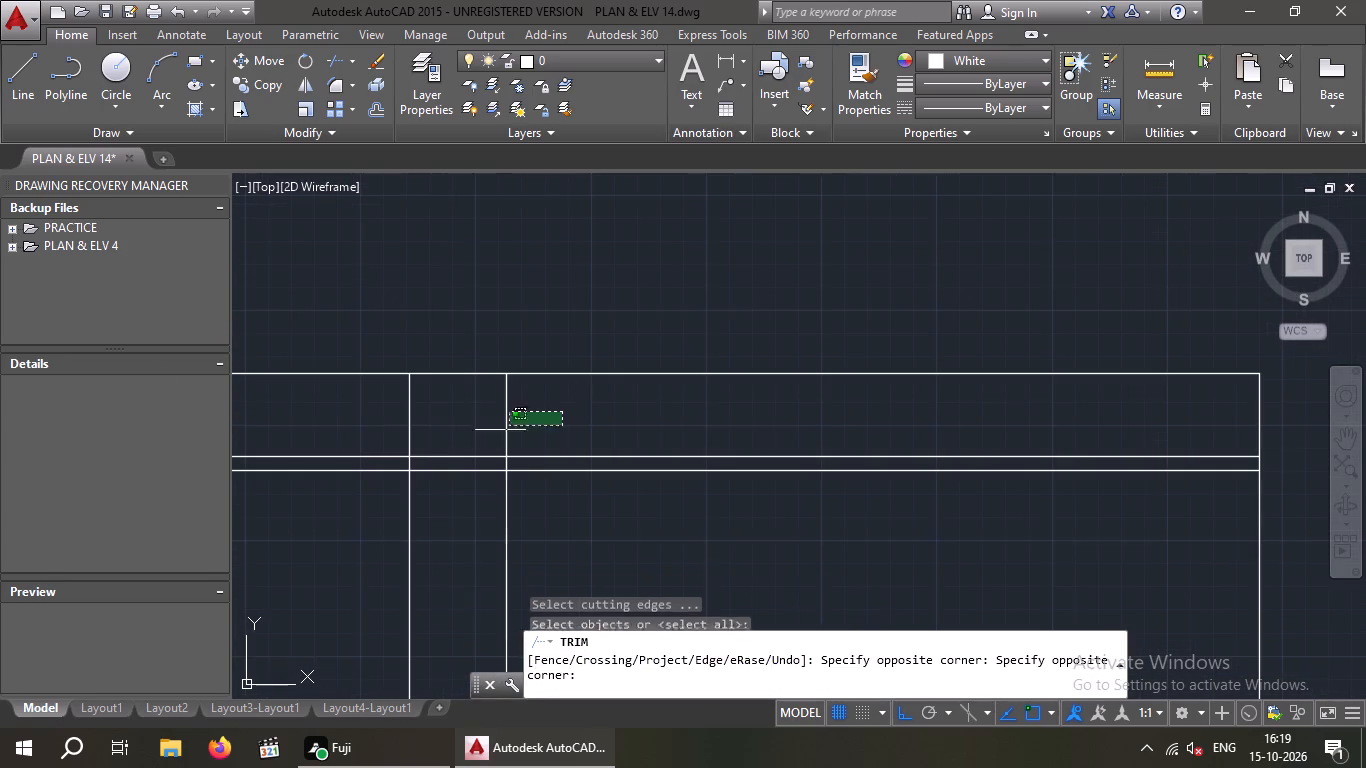
left_click_drag(492, 430, 437, 439)
left_click(359, 431)
Trim the short pieces of both door lines between the two closely spaced lines below the elevation's top band.
scroll(490, 470, "up", 4)
left_click_drag(649, 438, 499, 447)
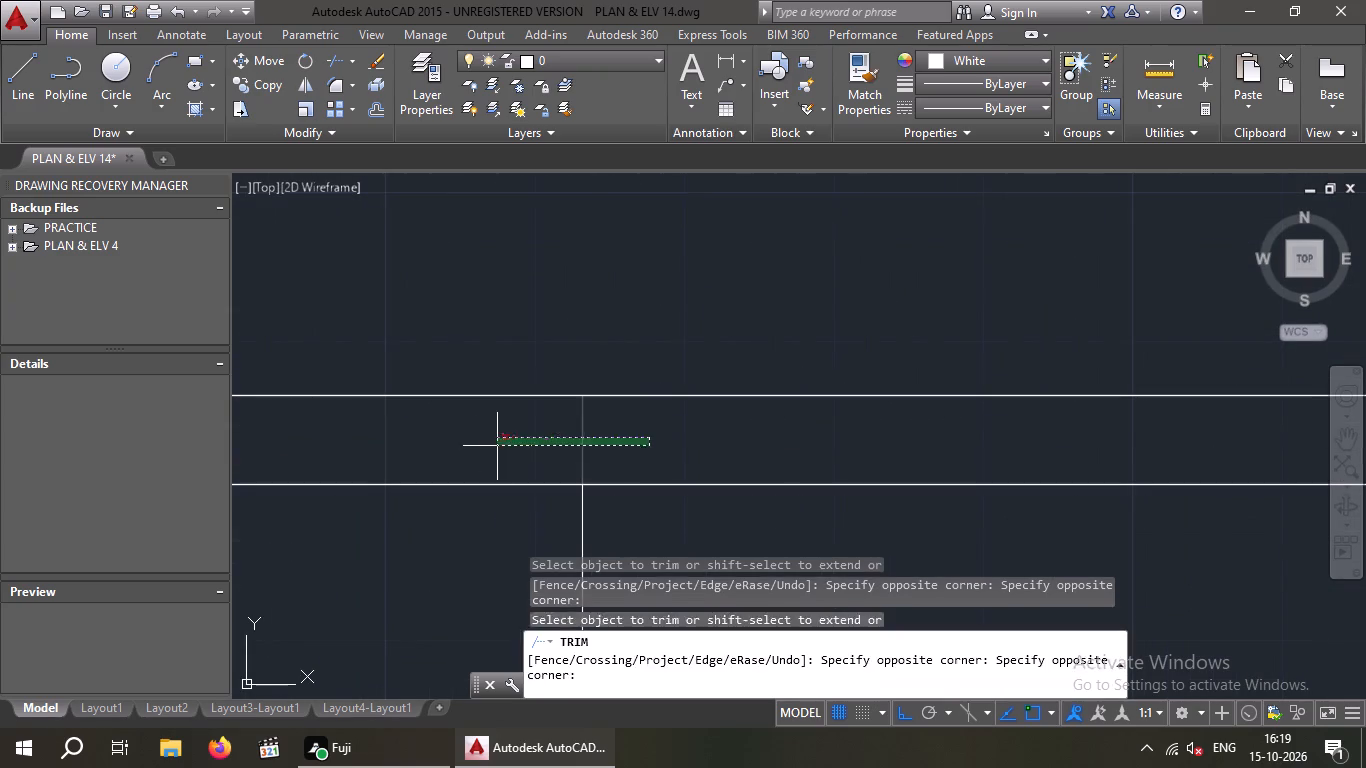
left_click(496, 446)
scroll(499, 443, "down", 2)
middle_click_drag(450, 447, 627, 419)
scroll(461, 413, "up", 2)
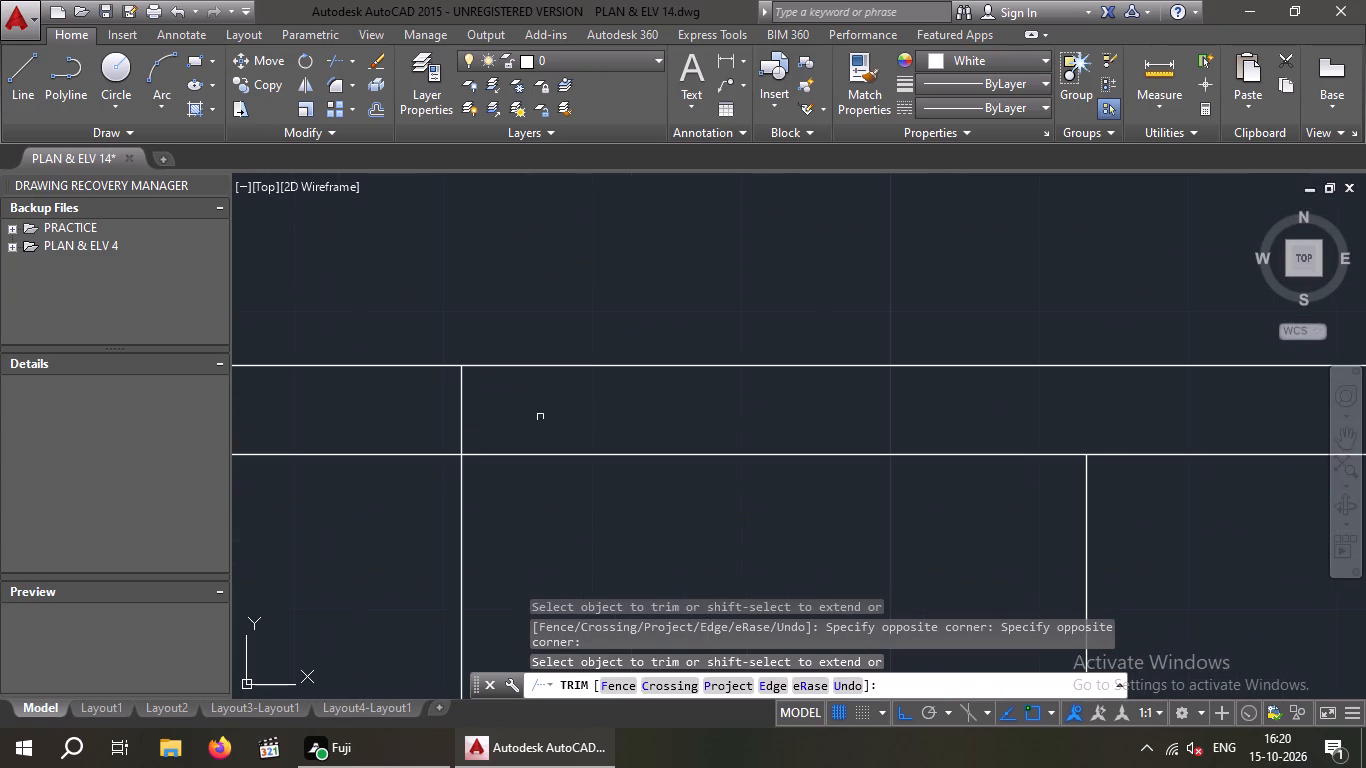
left_click_drag(558, 404, 435, 421)
left_click(403, 420)
scroll(433, 410, "down", 6)
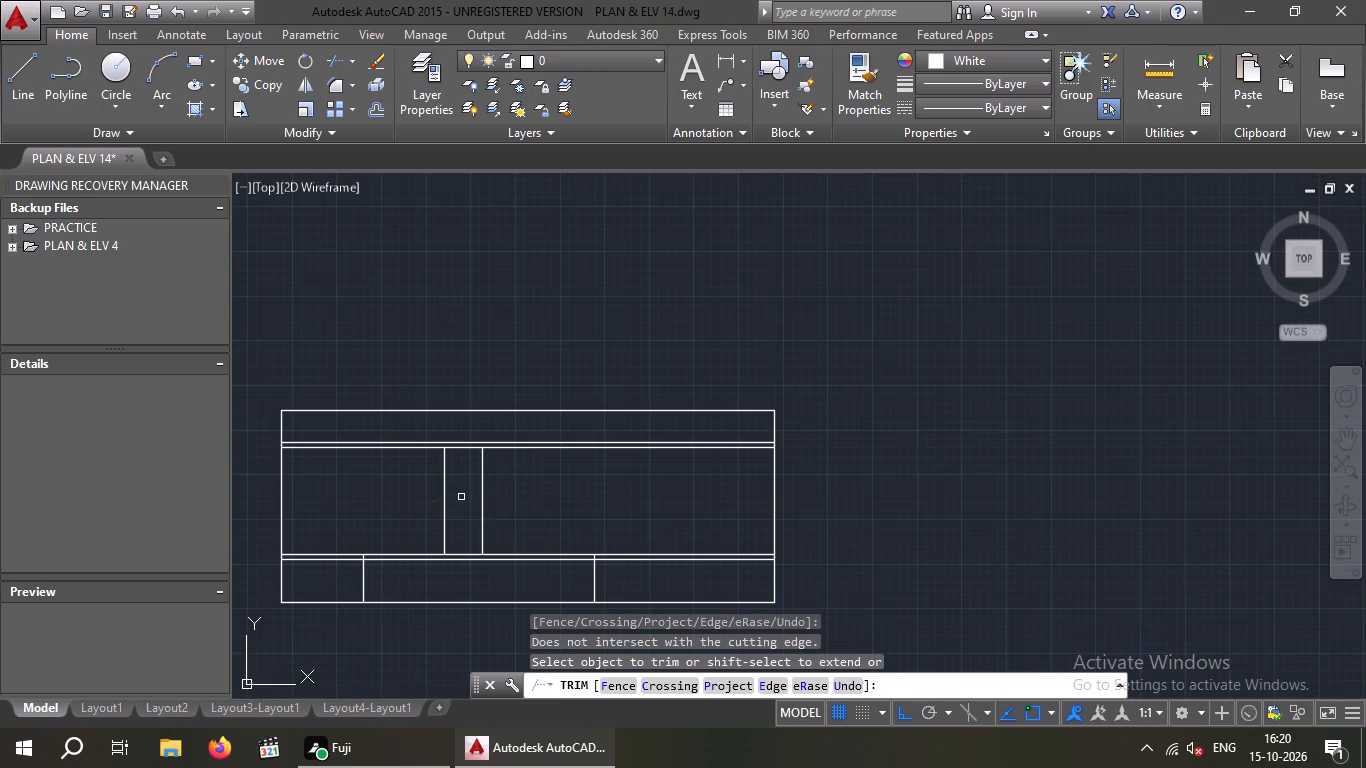
key("Escape")
key("Escape")
Draw four vertical construction lines (XLINE) through the outer and inner edges of both side walls of the plan's steps.
scroll(551, 488, "down", 2)
middle_click_drag(538, 494, 514, 509)
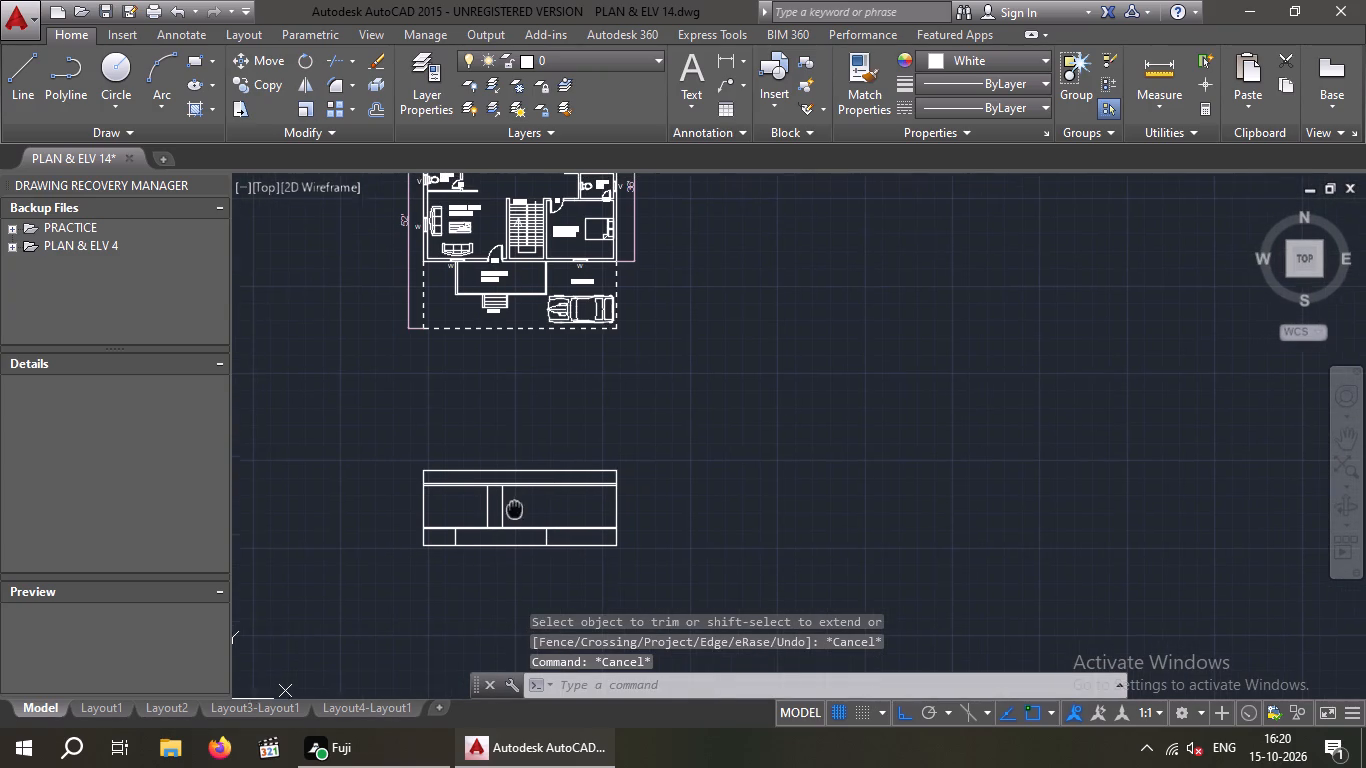
middle_click_drag(514, 509, 507, 516)
key("Escape")
key("x")
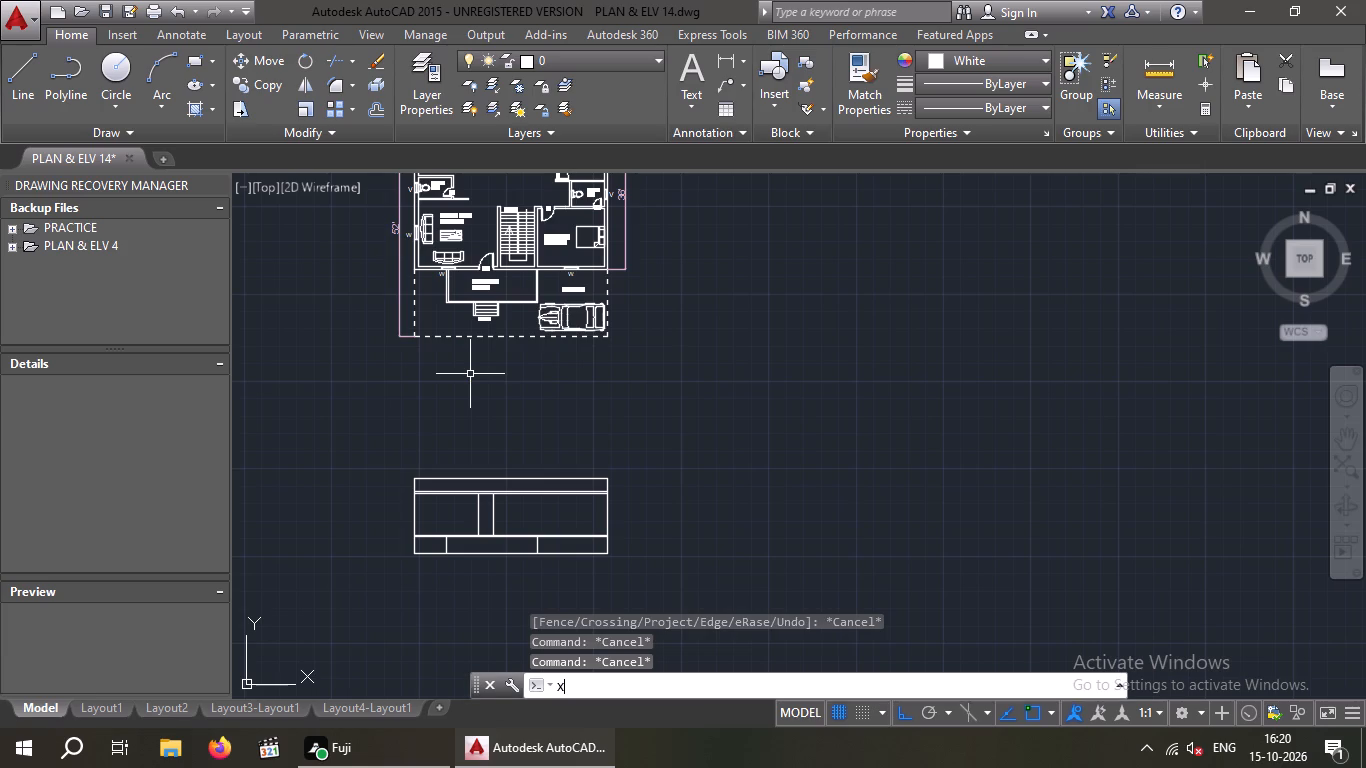
key("l")
key("Return")
key("v")
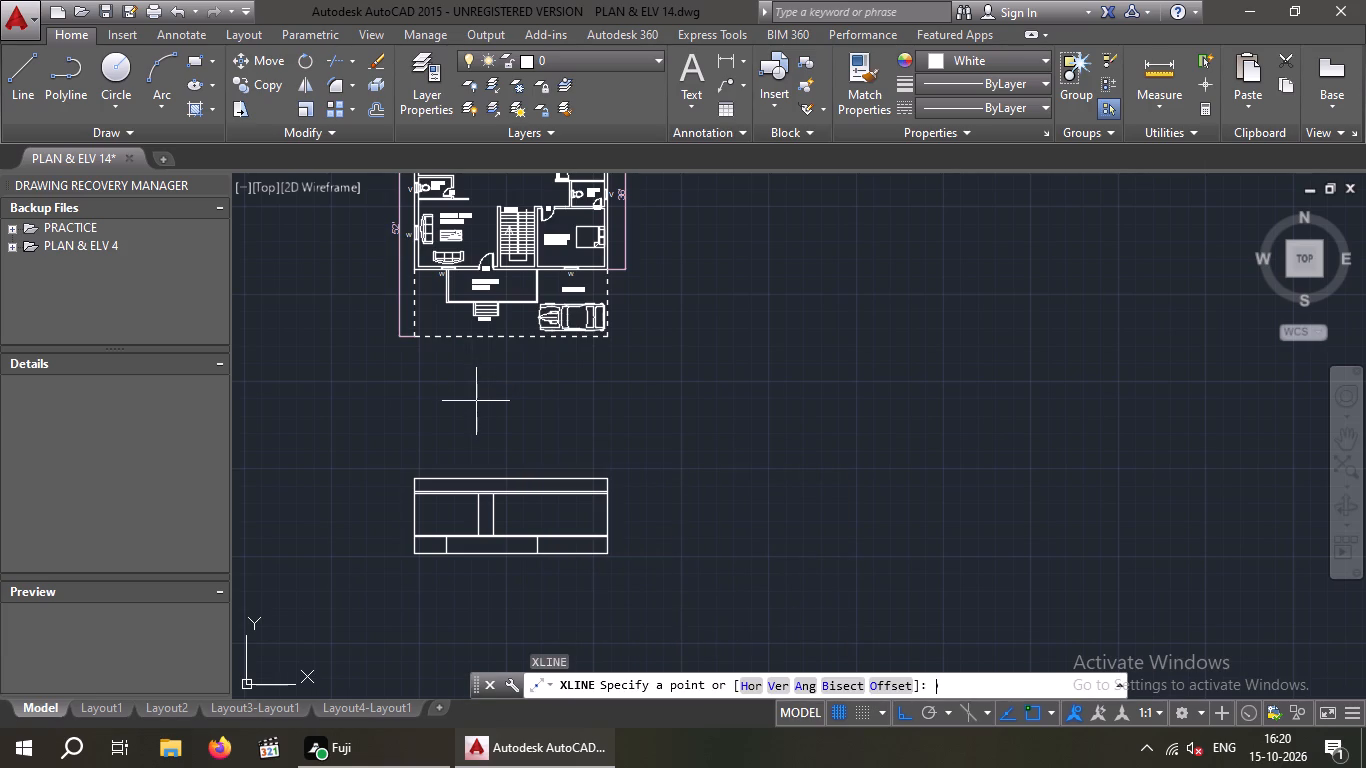
key("Return")
scroll(452, 319, "up", 3)
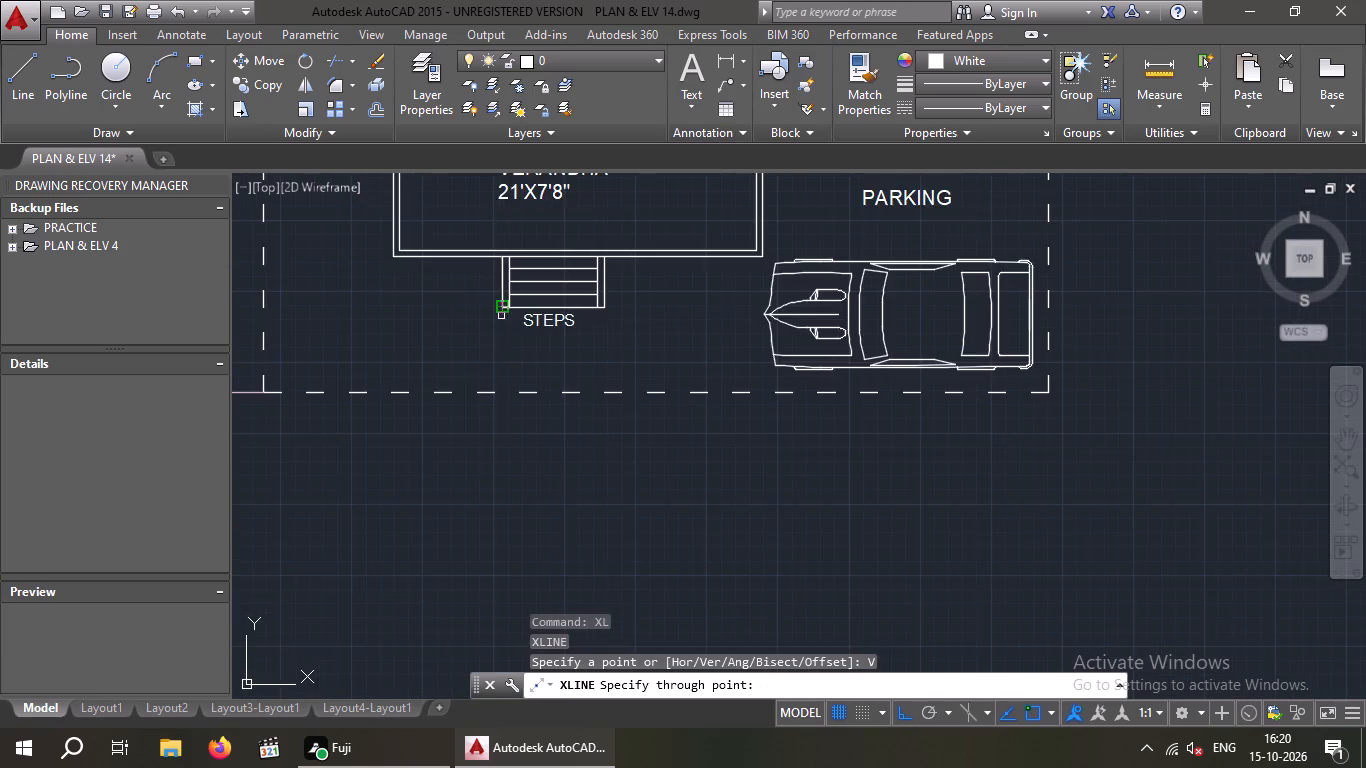
scroll(501, 316, "up", 3)
left_click(500, 287)
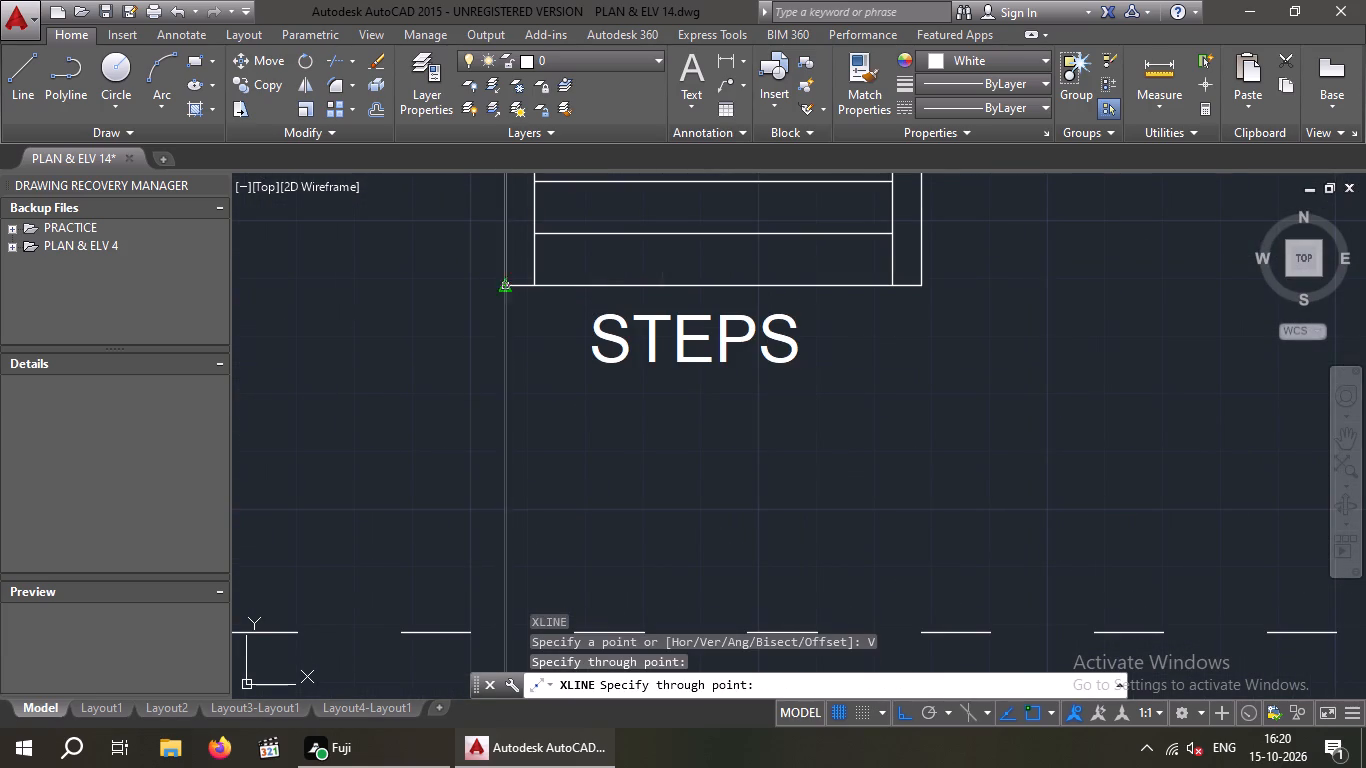
left_click(533, 288)
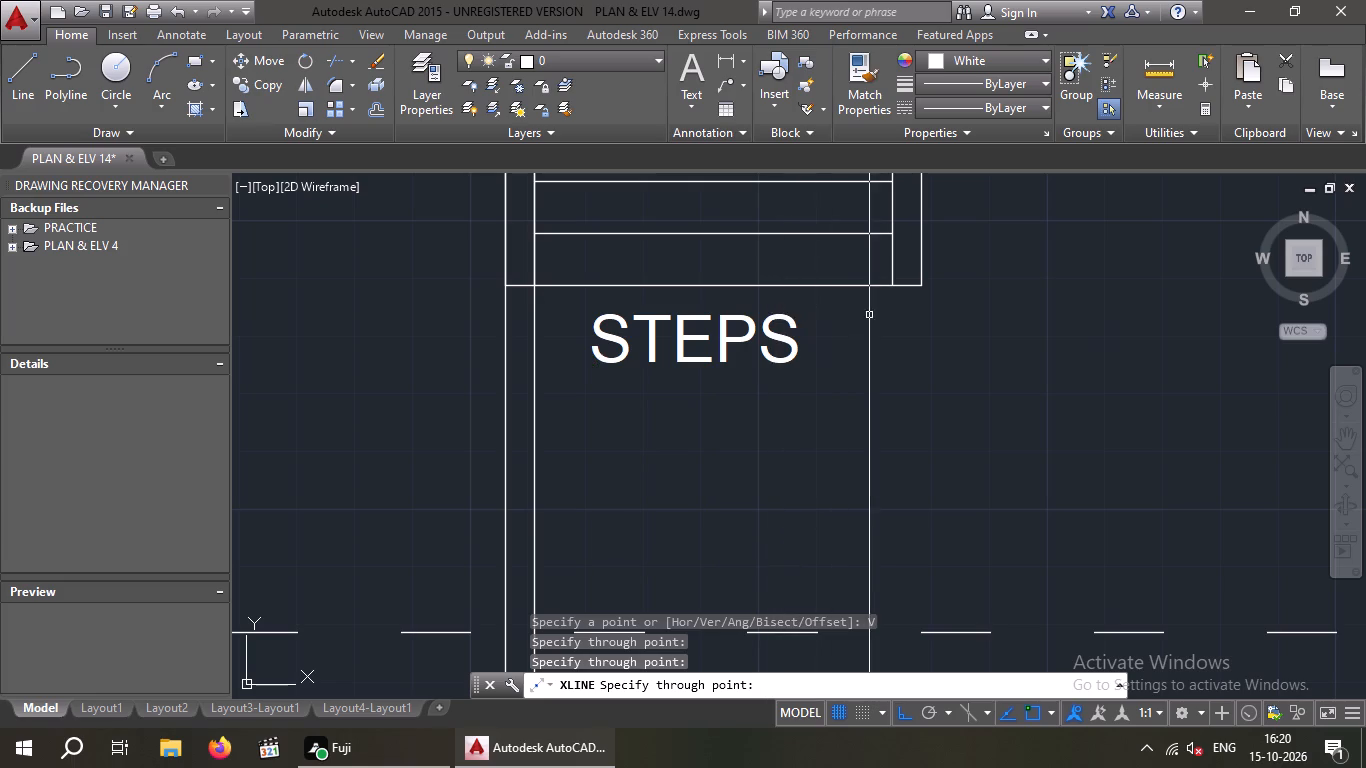
left_click(891, 286)
left_click(926, 288)
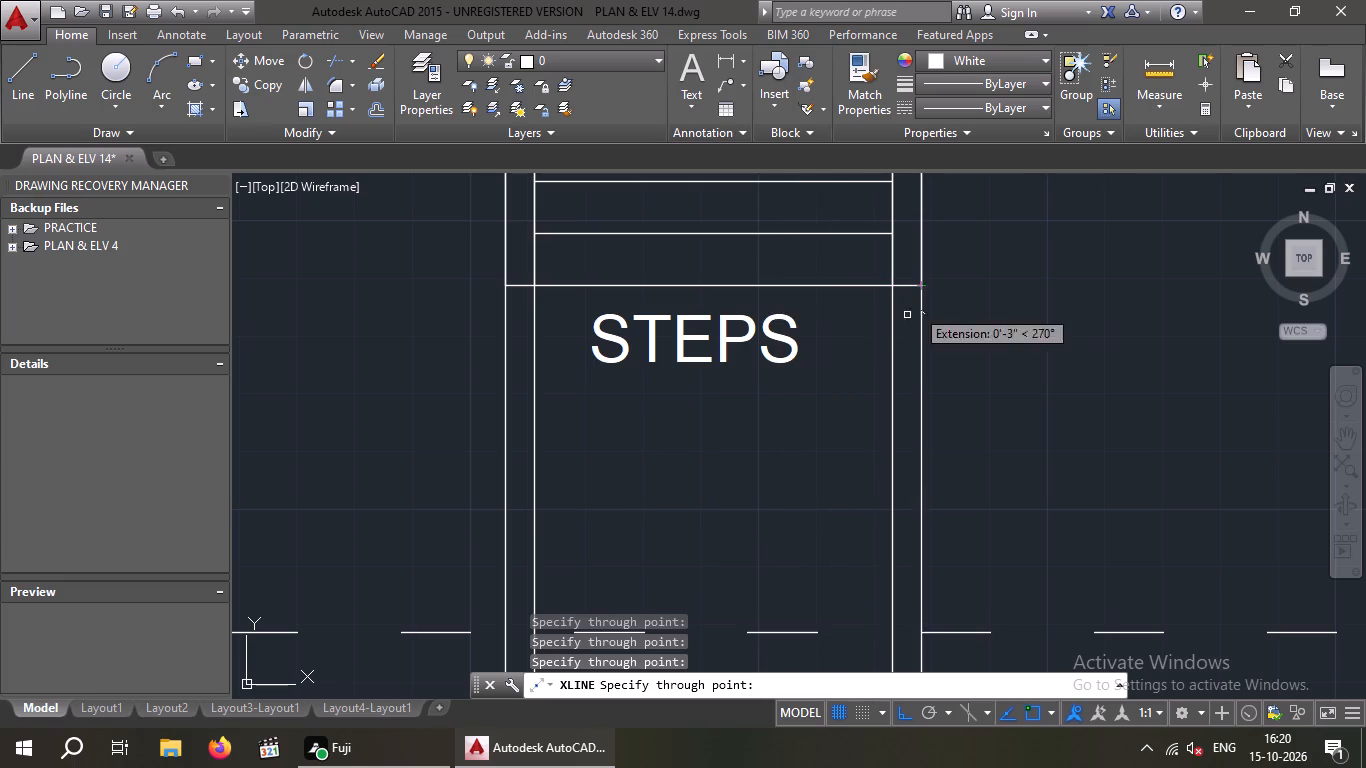
scroll(821, 352, "down", 3)
key("Escape")
key("Escape")
Trim the four steps construction lines below the elevation's bottom line.
scroll(782, 471, "down", 1)
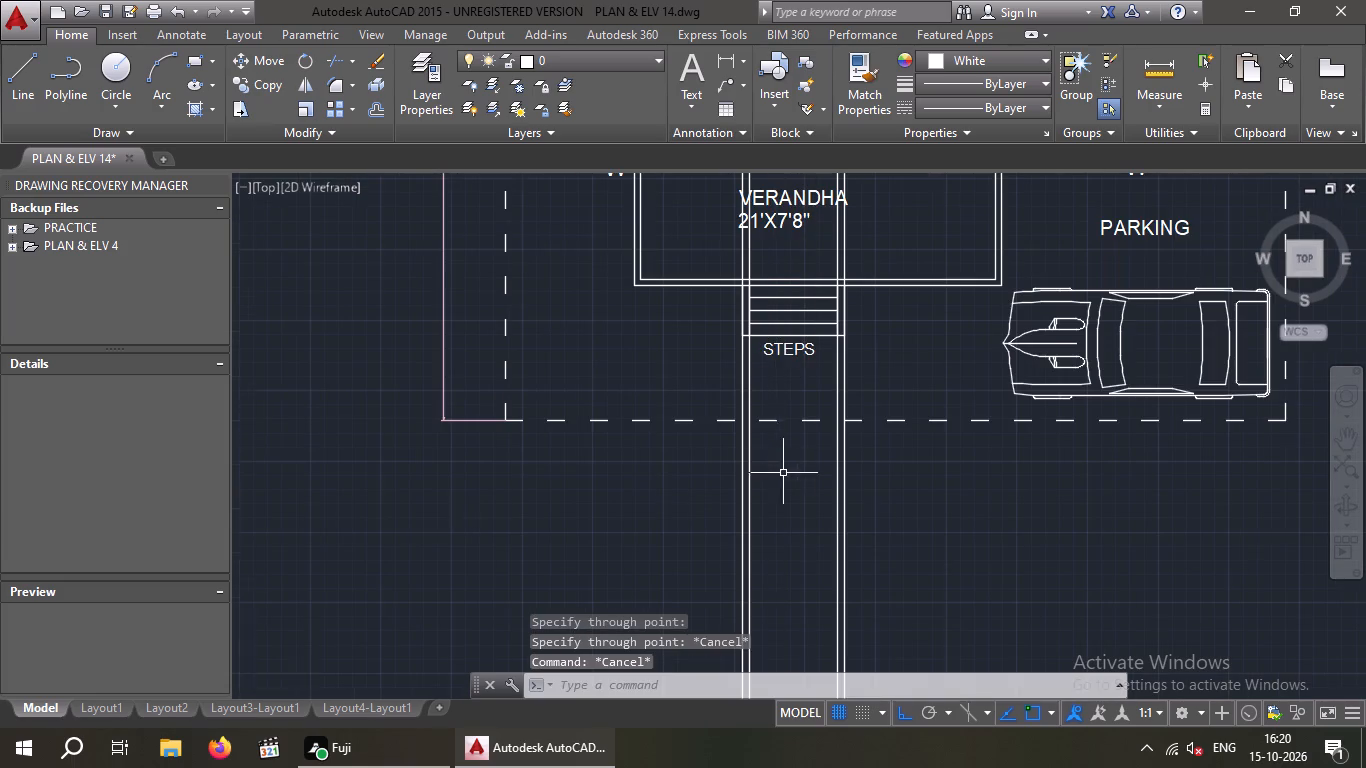
middle_click_drag(776, 479, 630, 397)
scroll(642, 395, "down", 2)
middle_click_drag(664, 457, 643, 397)
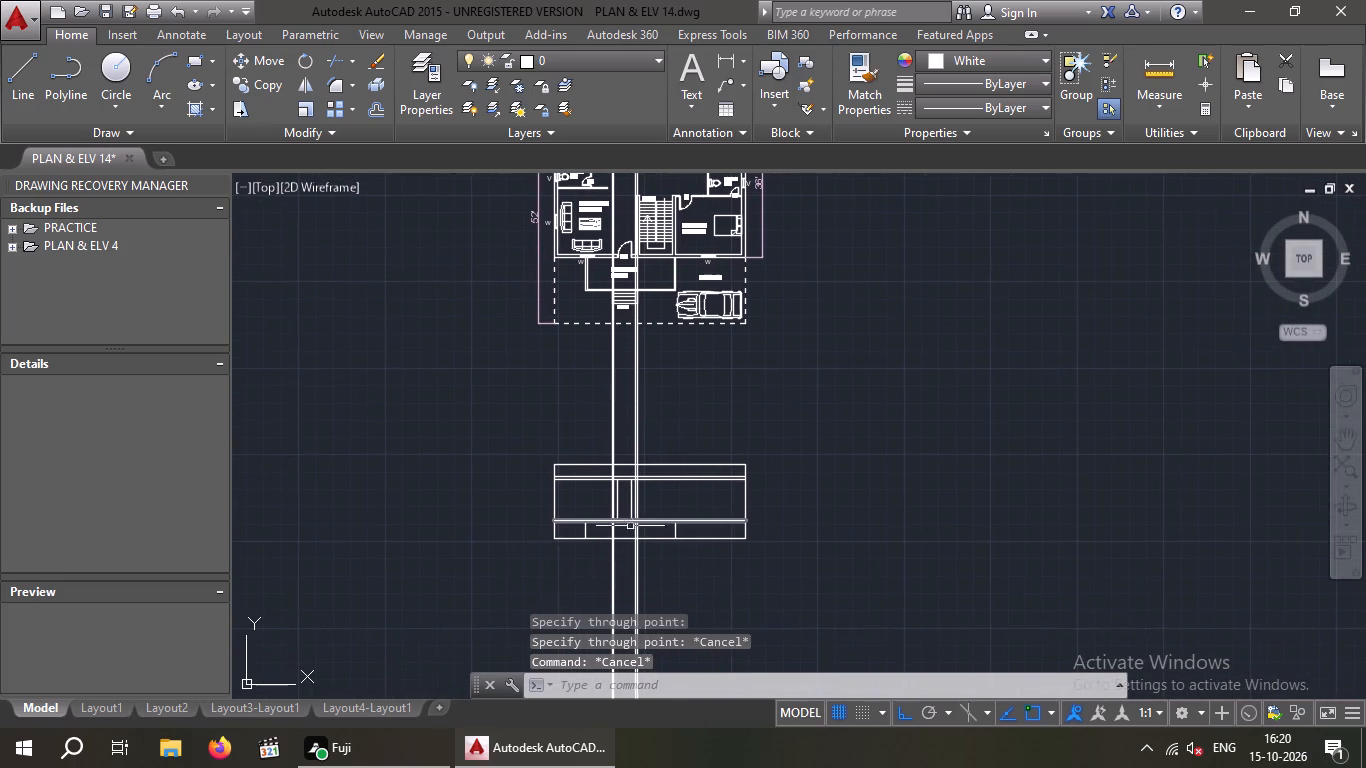
scroll(631, 527, "up", 4)
middle_click_drag(569, 524, 566, 453)
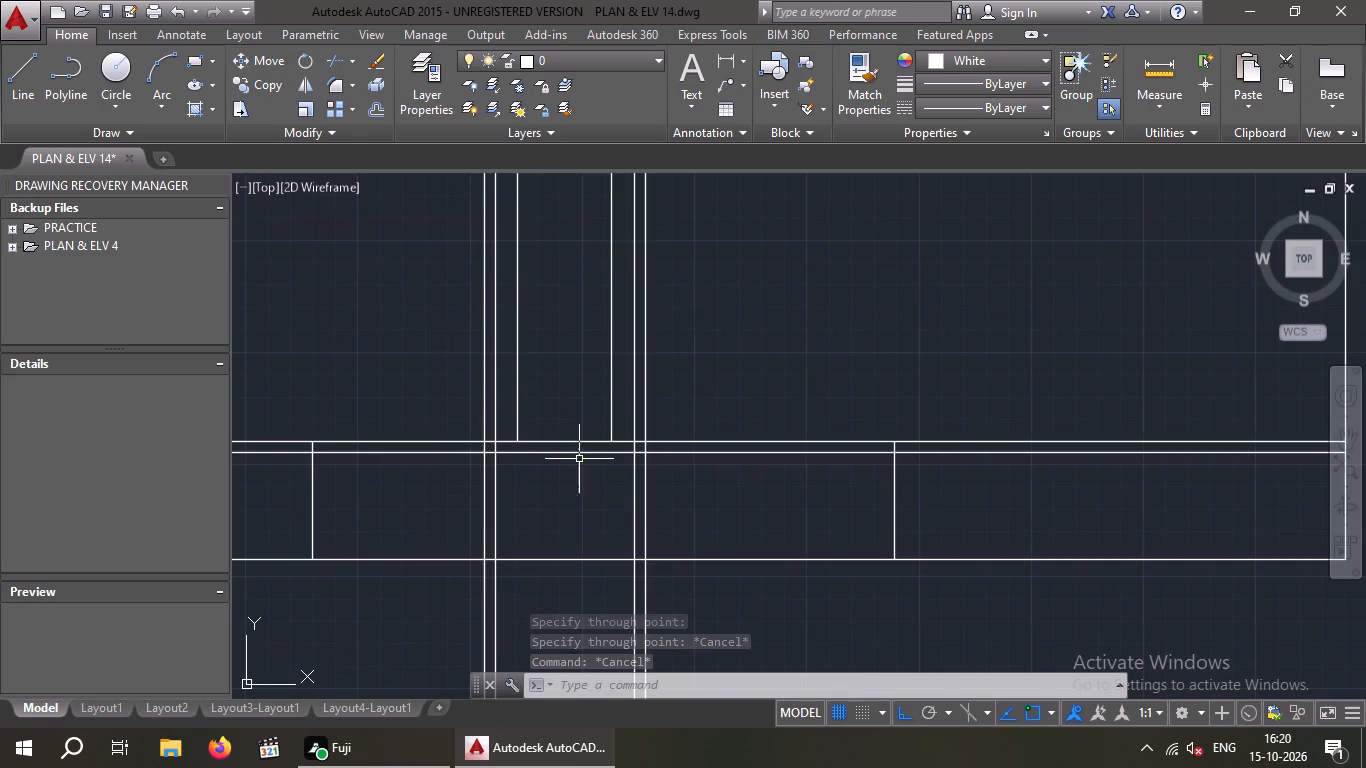
scroll(581, 459, "down", 1)
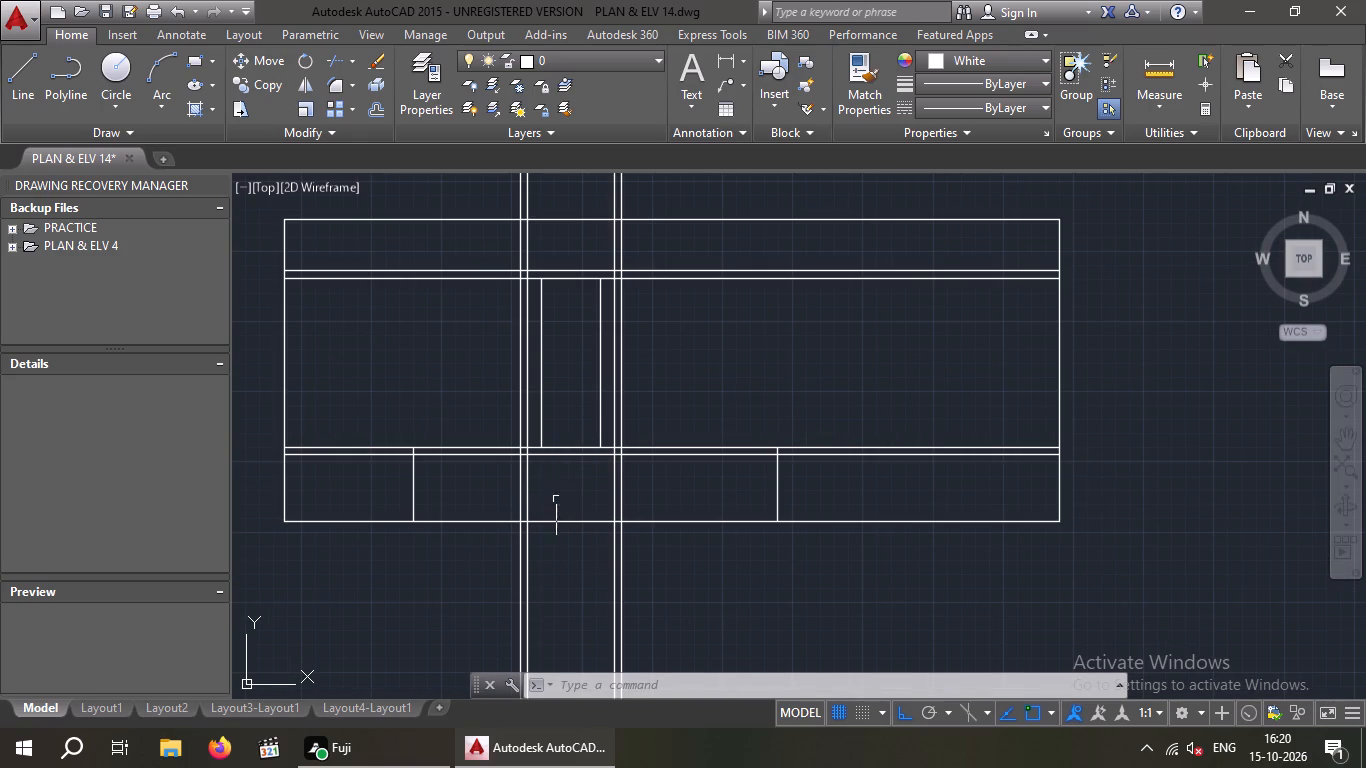
scroll(556, 541, "up", 2)
scroll(556, 541, "down", 1)
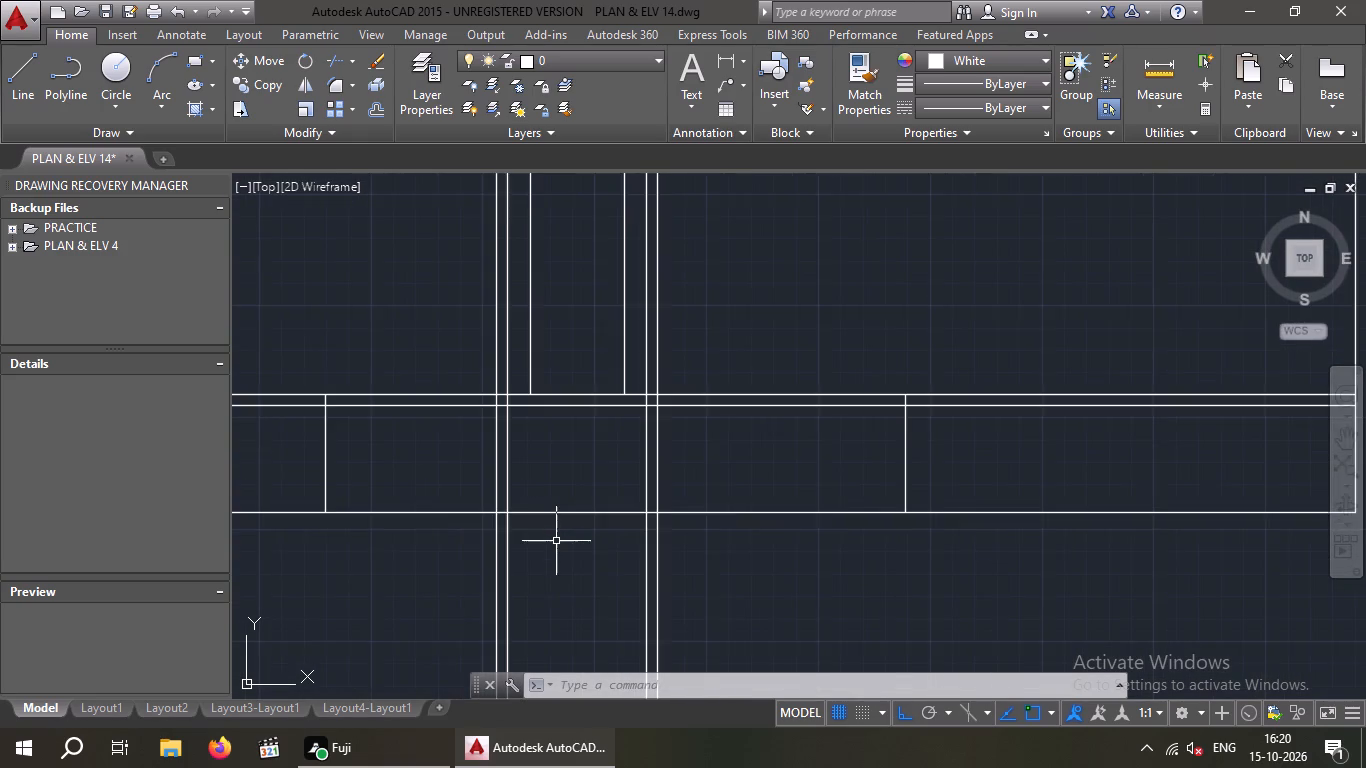
scroll(556, 541, "down", 1)
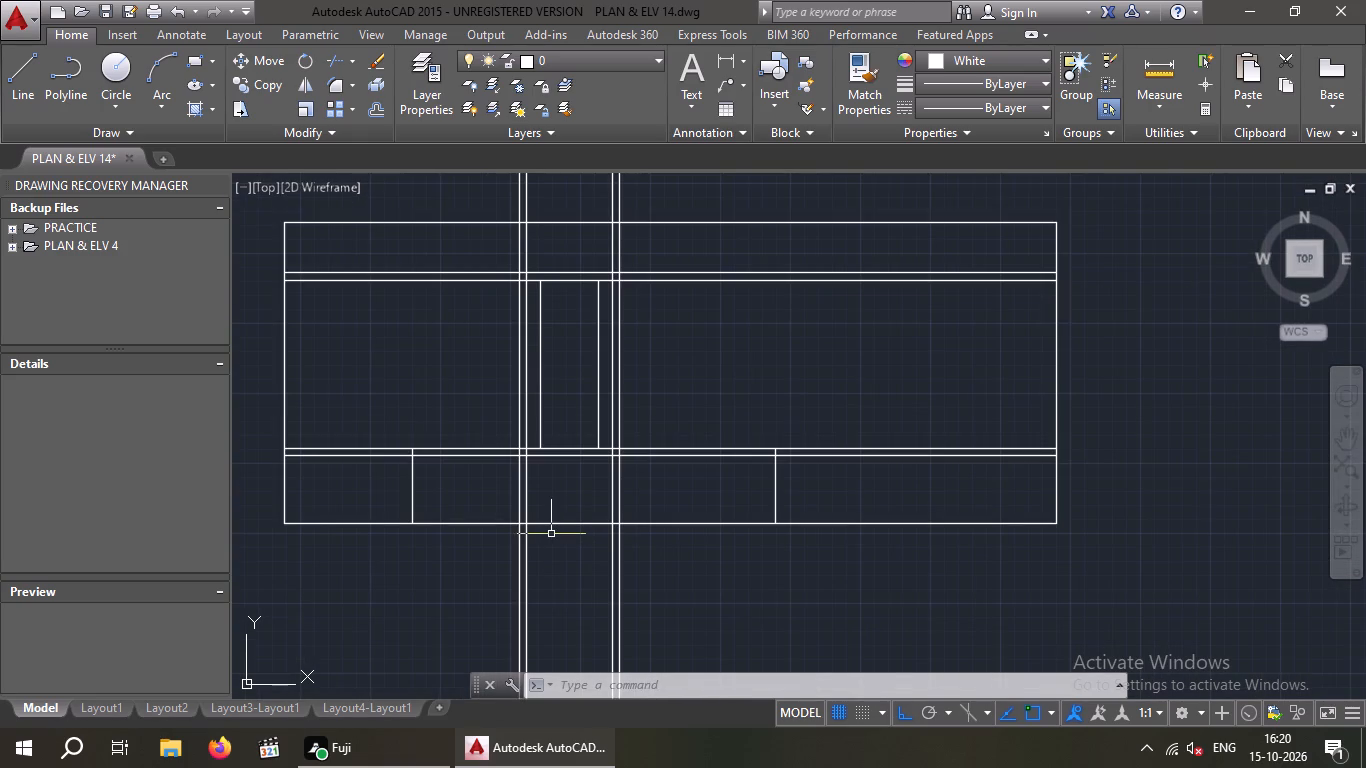
key("t")
key("r")
key("space")
key("space")
scroll(574, 568, "up", 3)
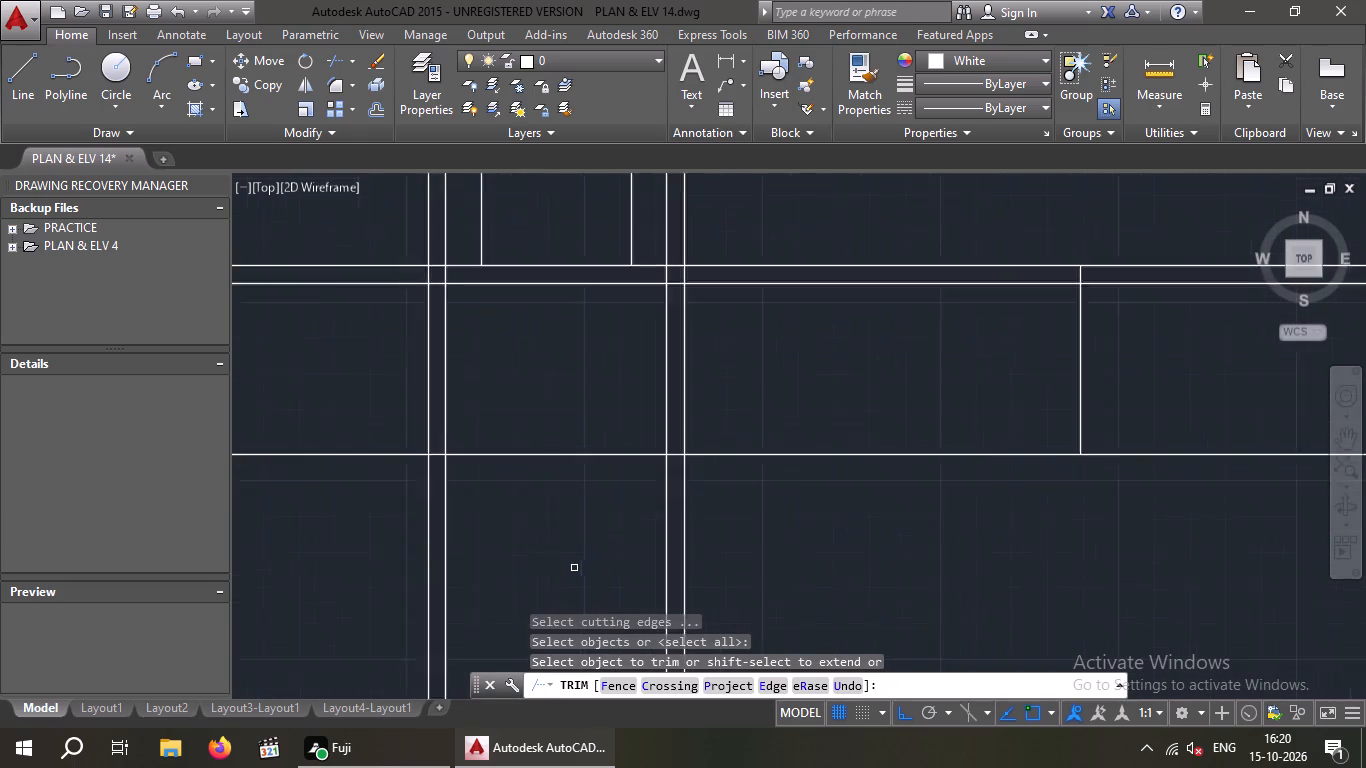
left_click_drag(859, 494, 579, 555)
left_click(276, 548)
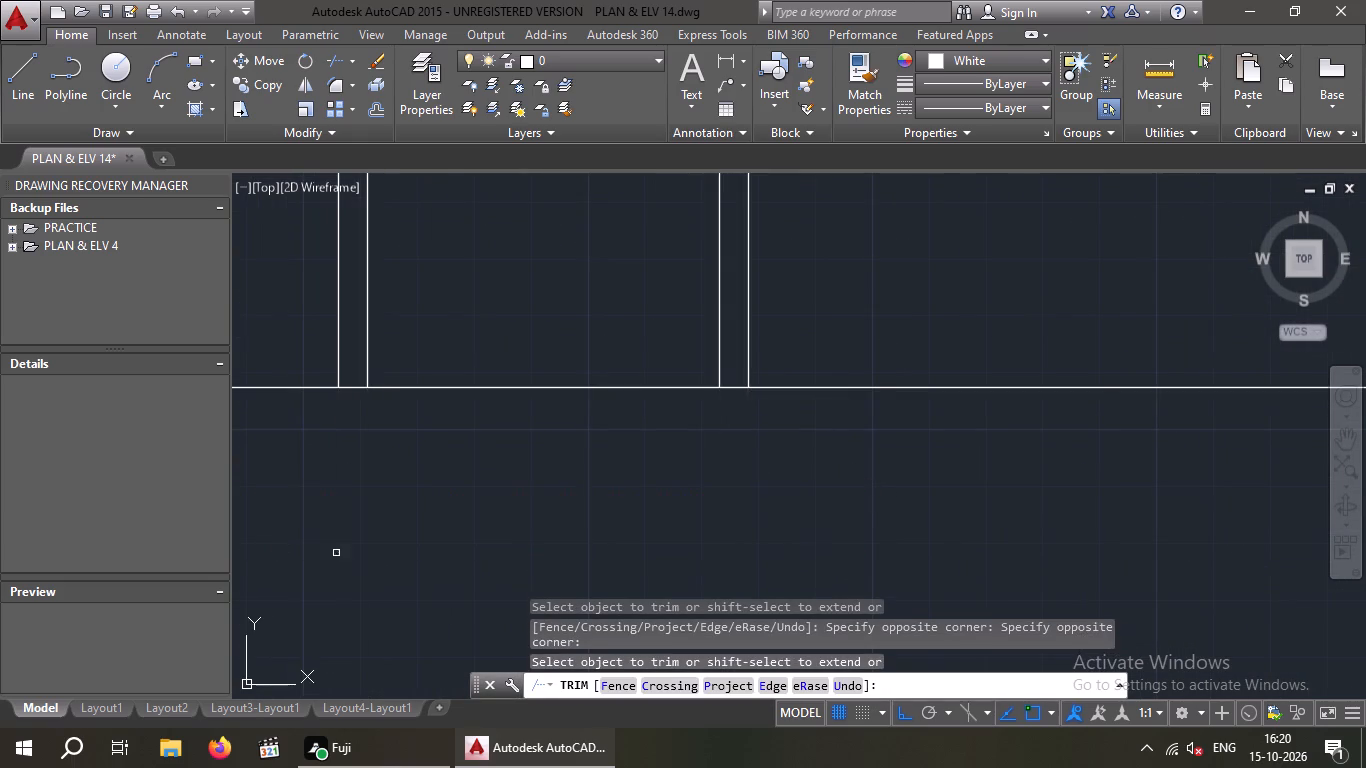
Trim the four steps construction lines above the elevation's base band, clearing them from the door area, top band and plan.
scroll(347, 550, "down", 3)
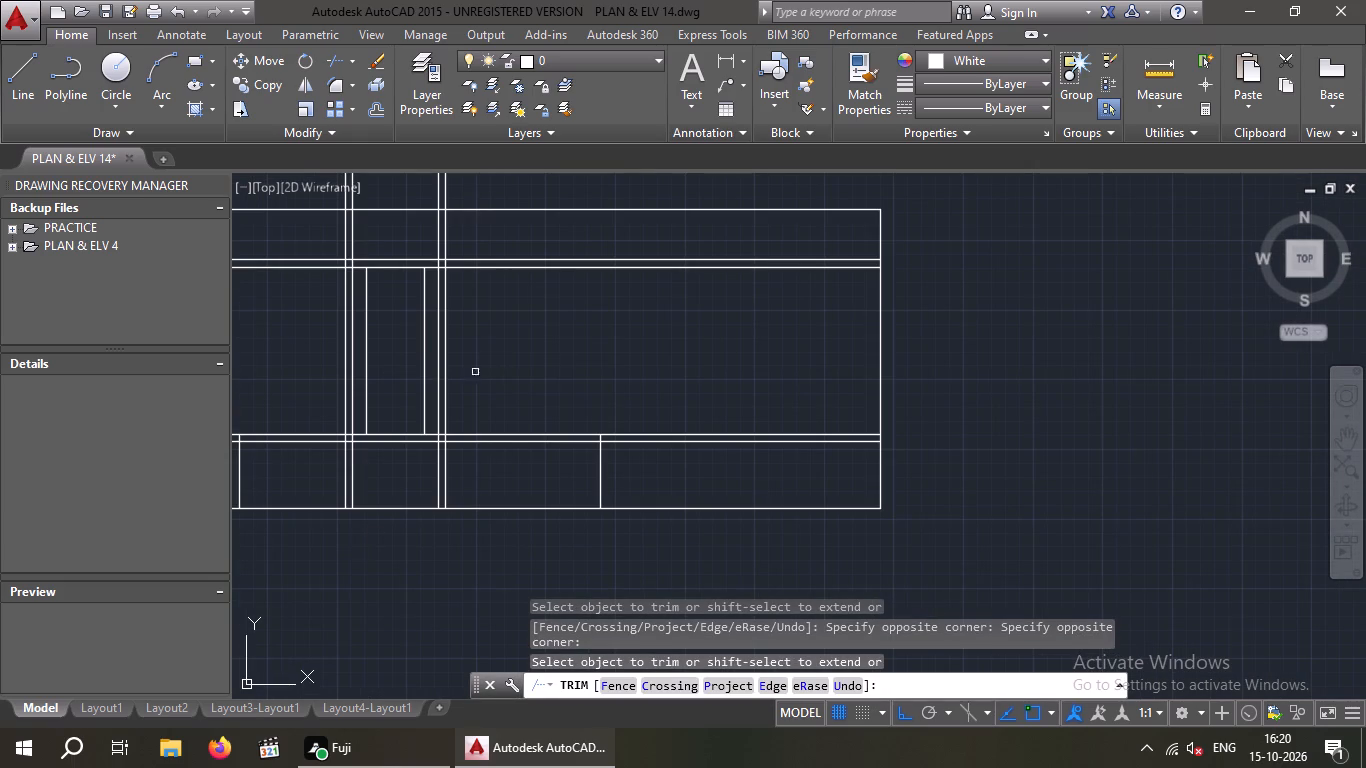
scroll(465, 372, "up", 3)
left_click_drag(461, 376, 409, 402)
left_click(331, 435)
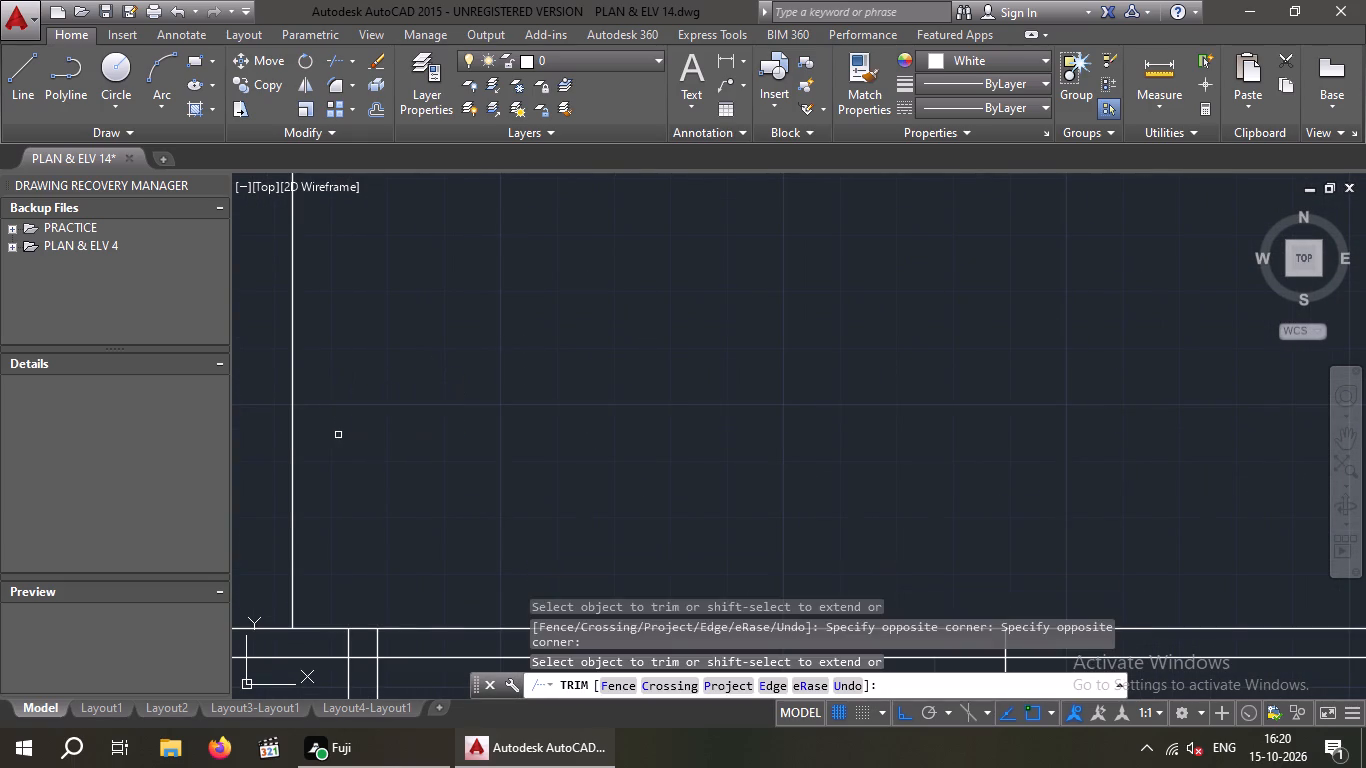
scroll(356, 431, "down", 4)
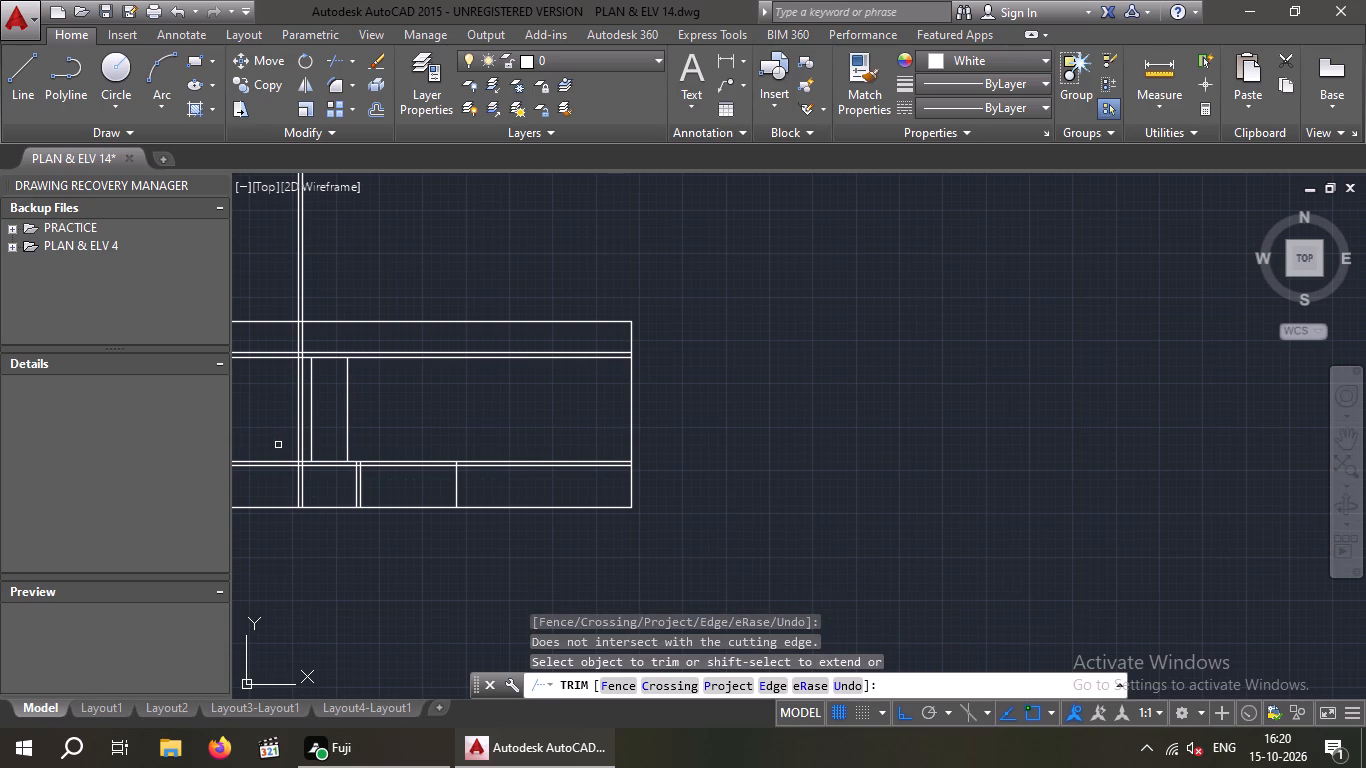
middle_click_drag(278, 445, 374, 463)
scroll(398, 457, "up", 3)
left_click_drag(411, 444, 388, 457)
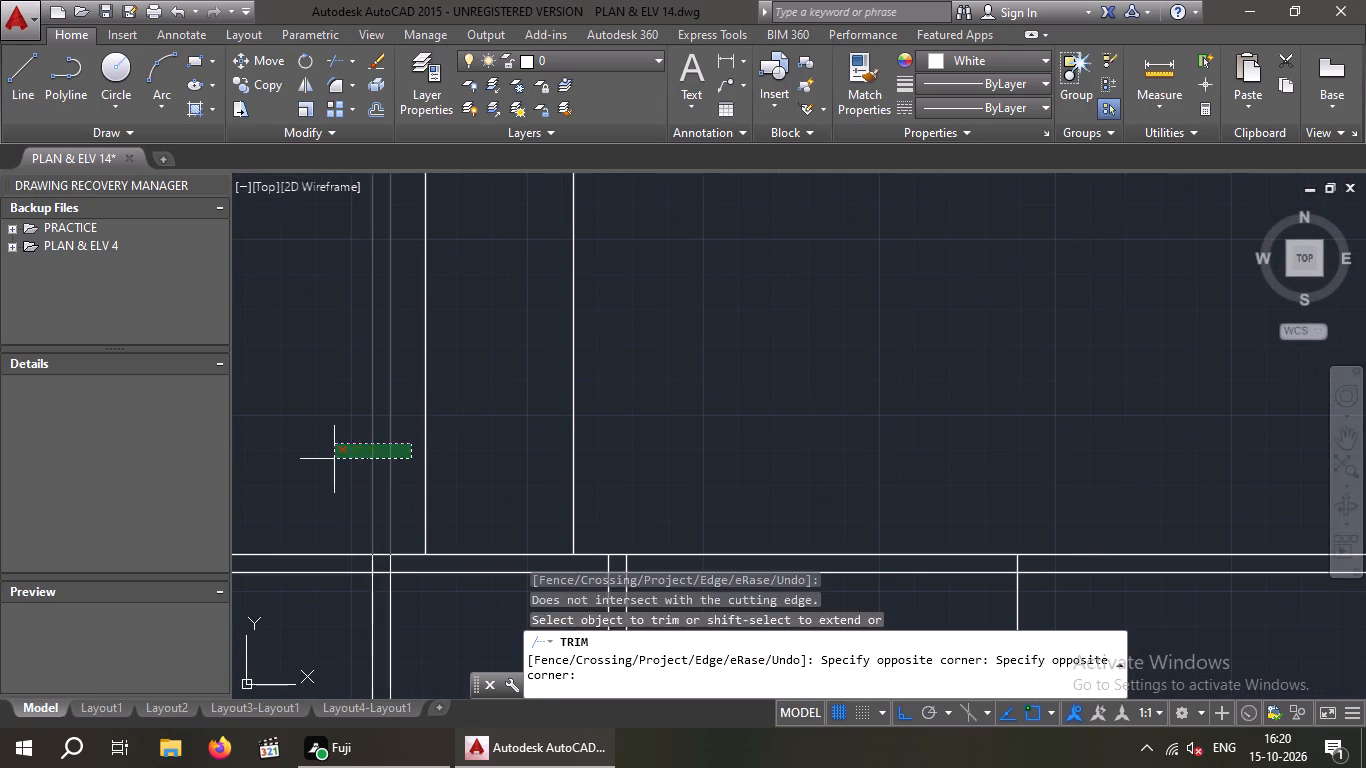
left_click(334, 459)
scroll(341, 456, "down", 5)
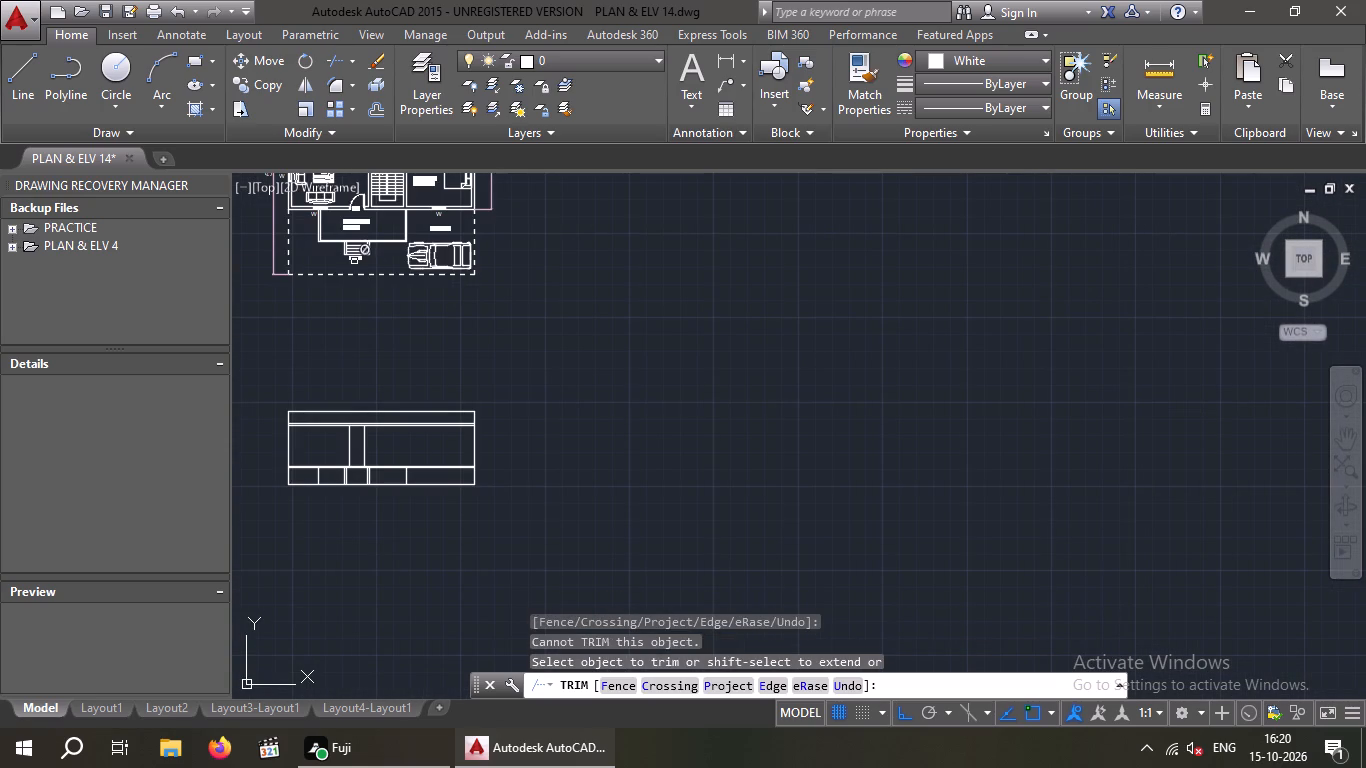
scroll(348, 423, "up", 3)
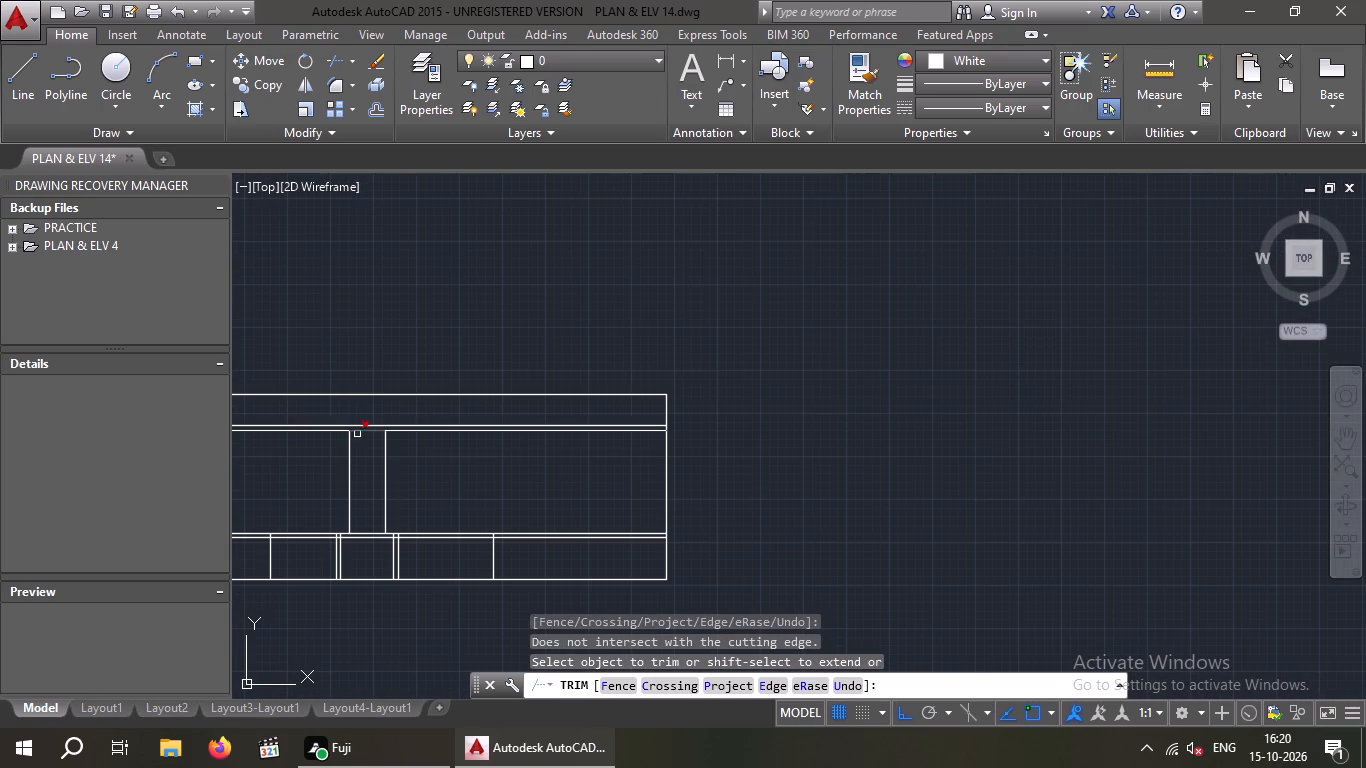
scroll(391, 331, "down", 4)
scroll(371, 338, "up", 4)
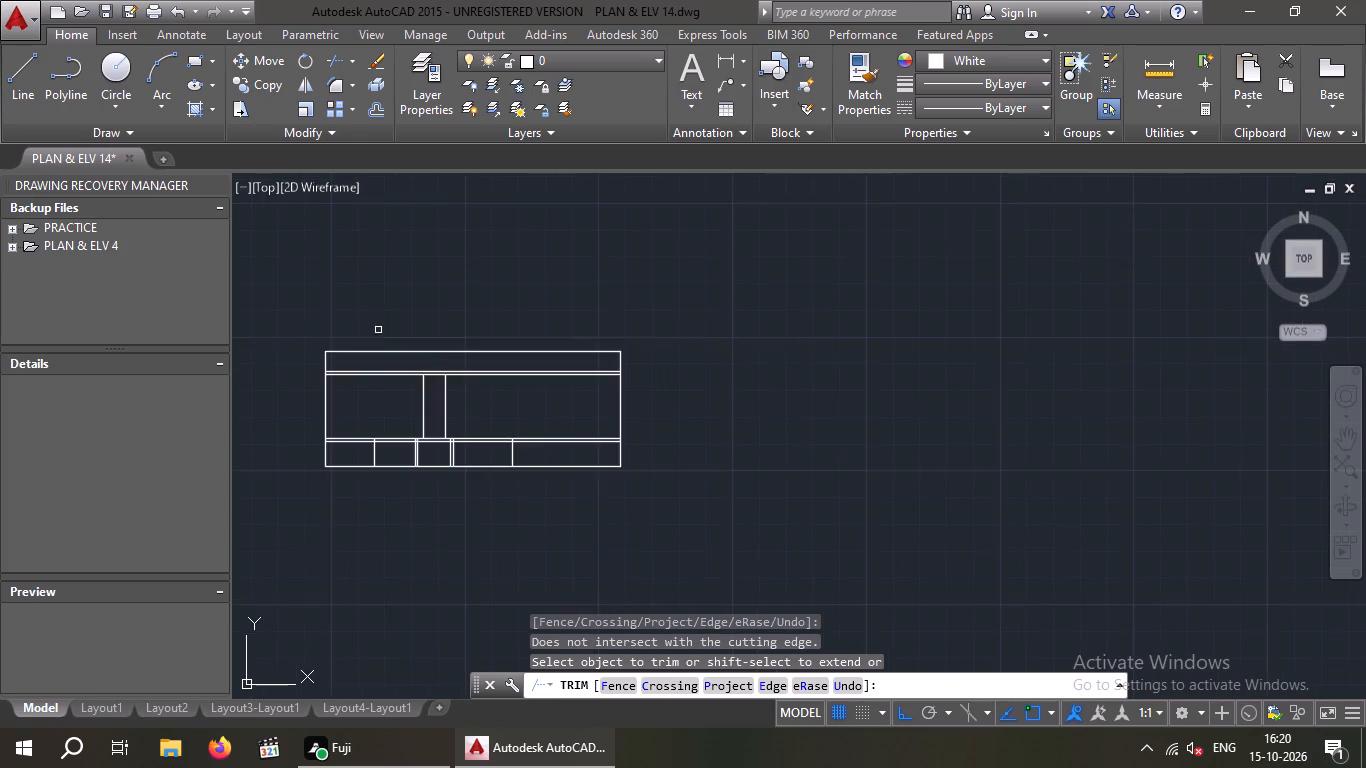
scroll(378, 330, "up", 3)
key("Escape")
key("Escape")
Trim the first verandha edge line and the adjacent steps wall line pair between the two closely spaced lines of the base band.
scroll(421, 336, "down", 5)
scroll(448, 394, "up", 5)
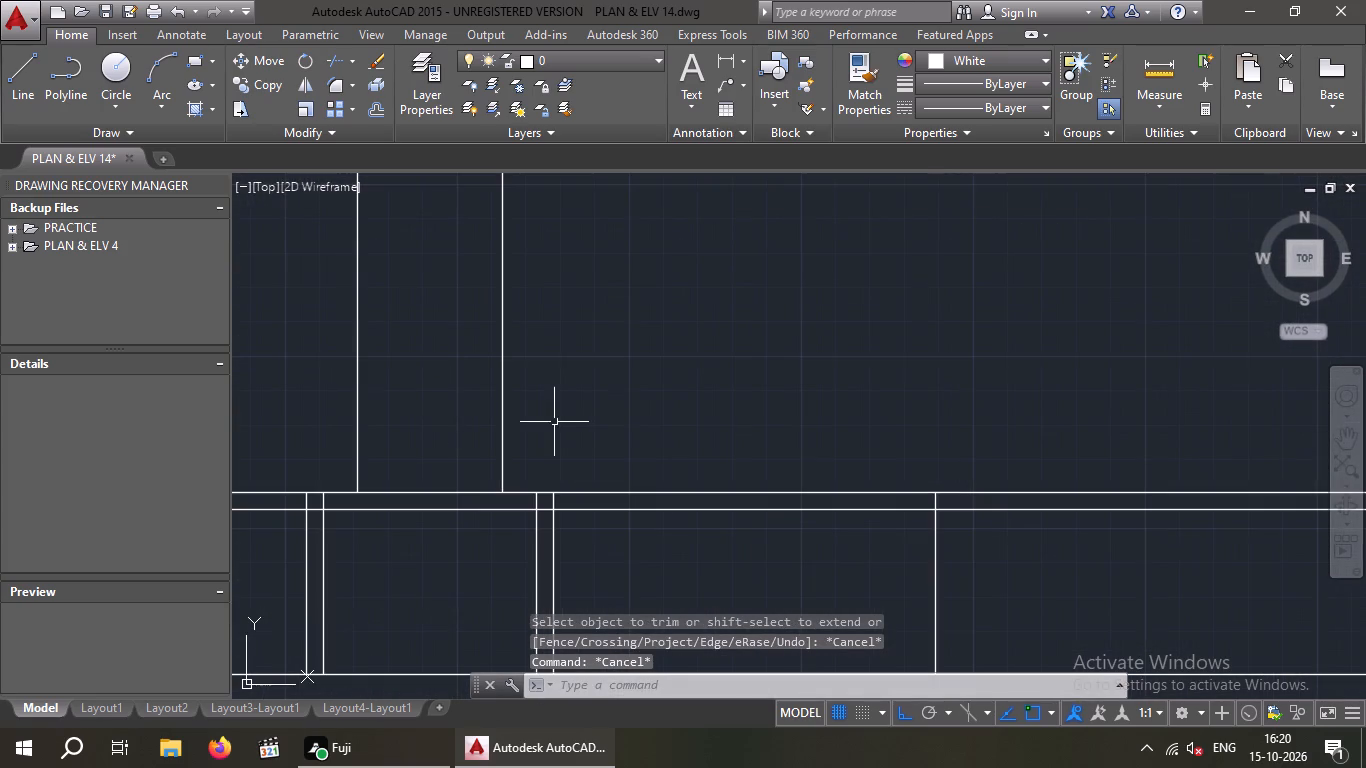
scroll(553, 425, "up", 2)
scroll(578, 390, "down", 1)
middle_click_drag(581, 383, 601, 332)
scroll(593, 342, "down", 3)
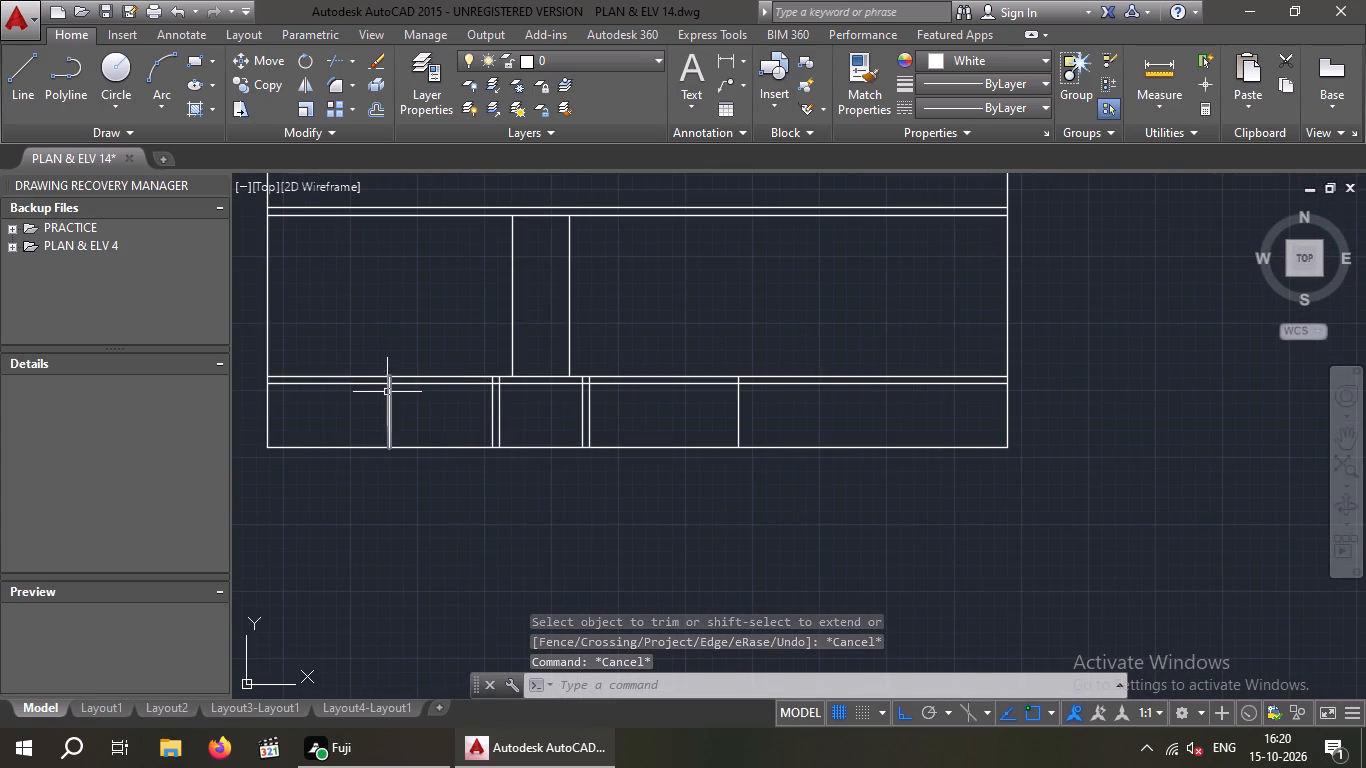
scroll(386, 391, "up", 1)
key("t")
key("r")
key("space")
key("space")
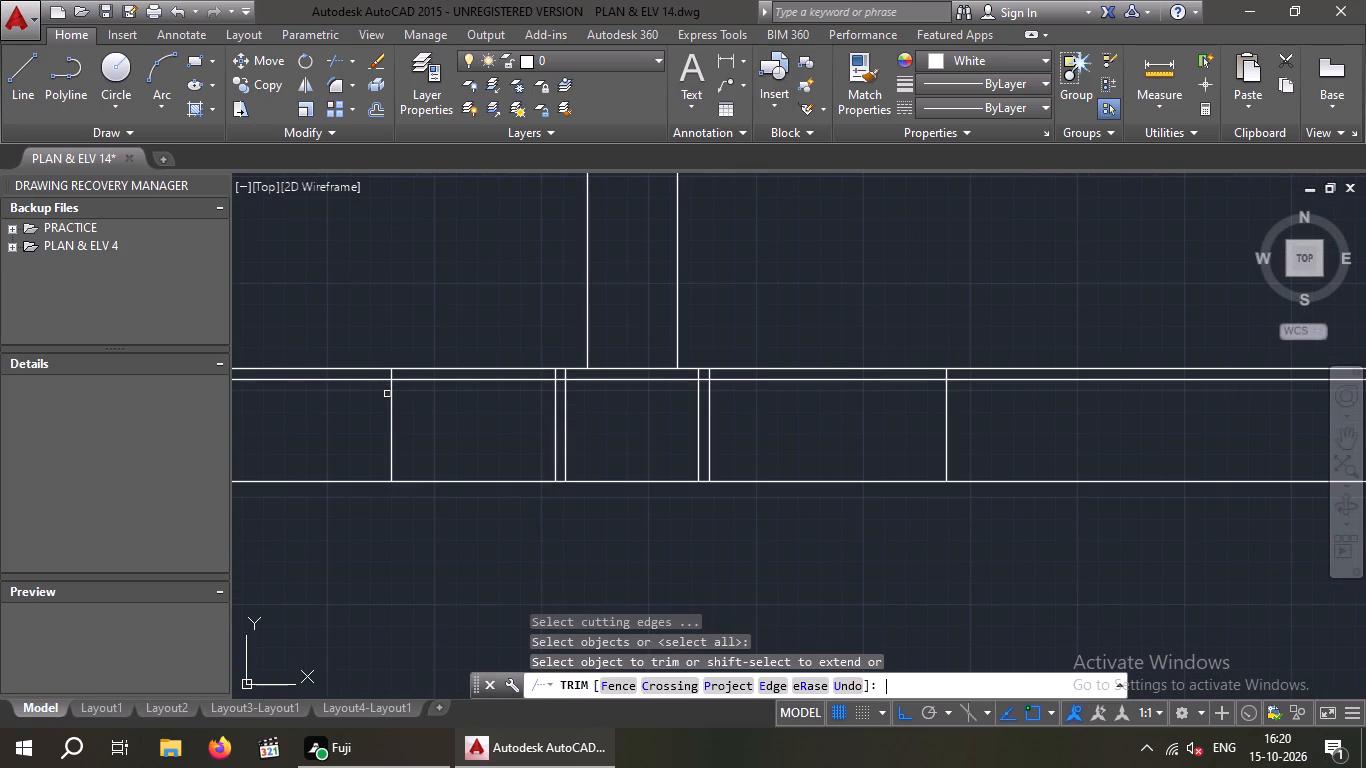
scroll(394, 383, "up", 3)
left_click_drag(418, 347, 348, 350)
left_click(330, 348)
scroll(391, 352, "down", 5)
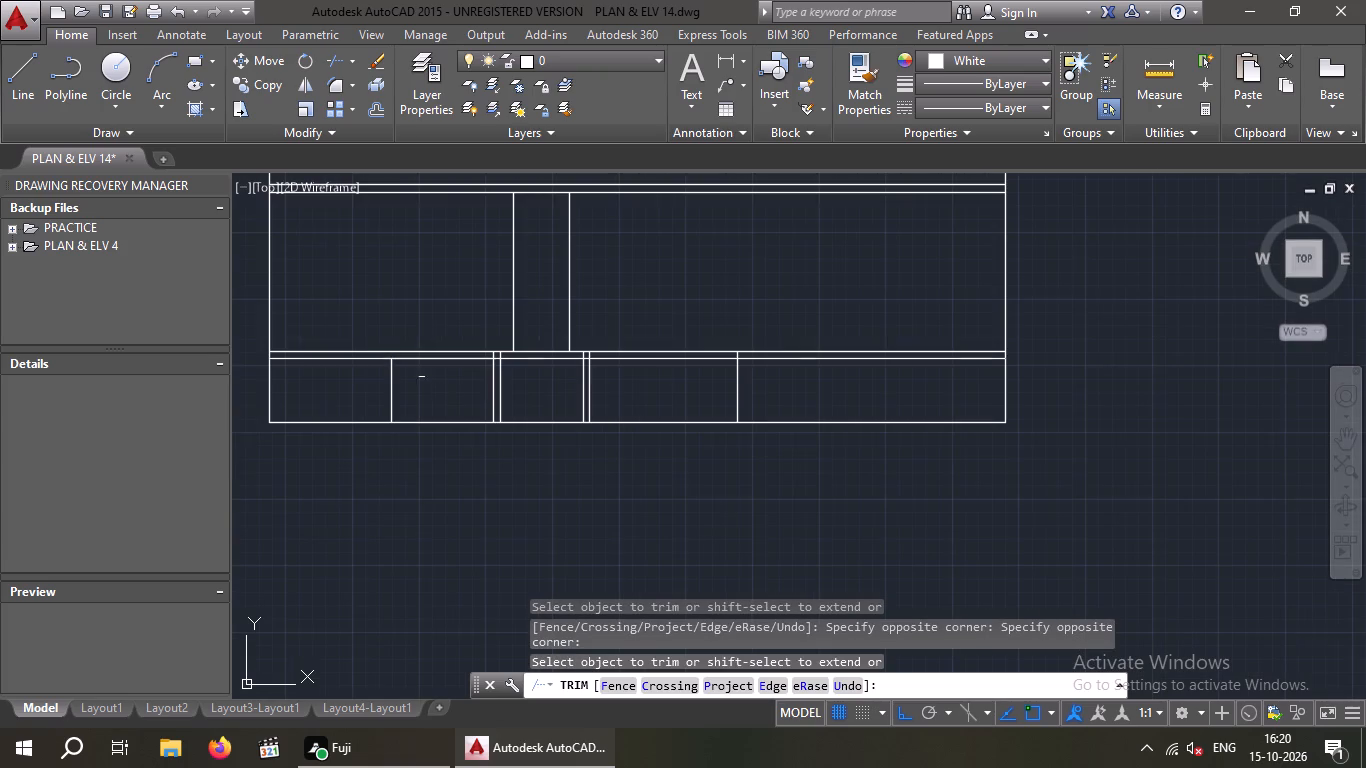
scroll(493, 357, "up", 4)
left_click_drag(562, 333, 509, 346)
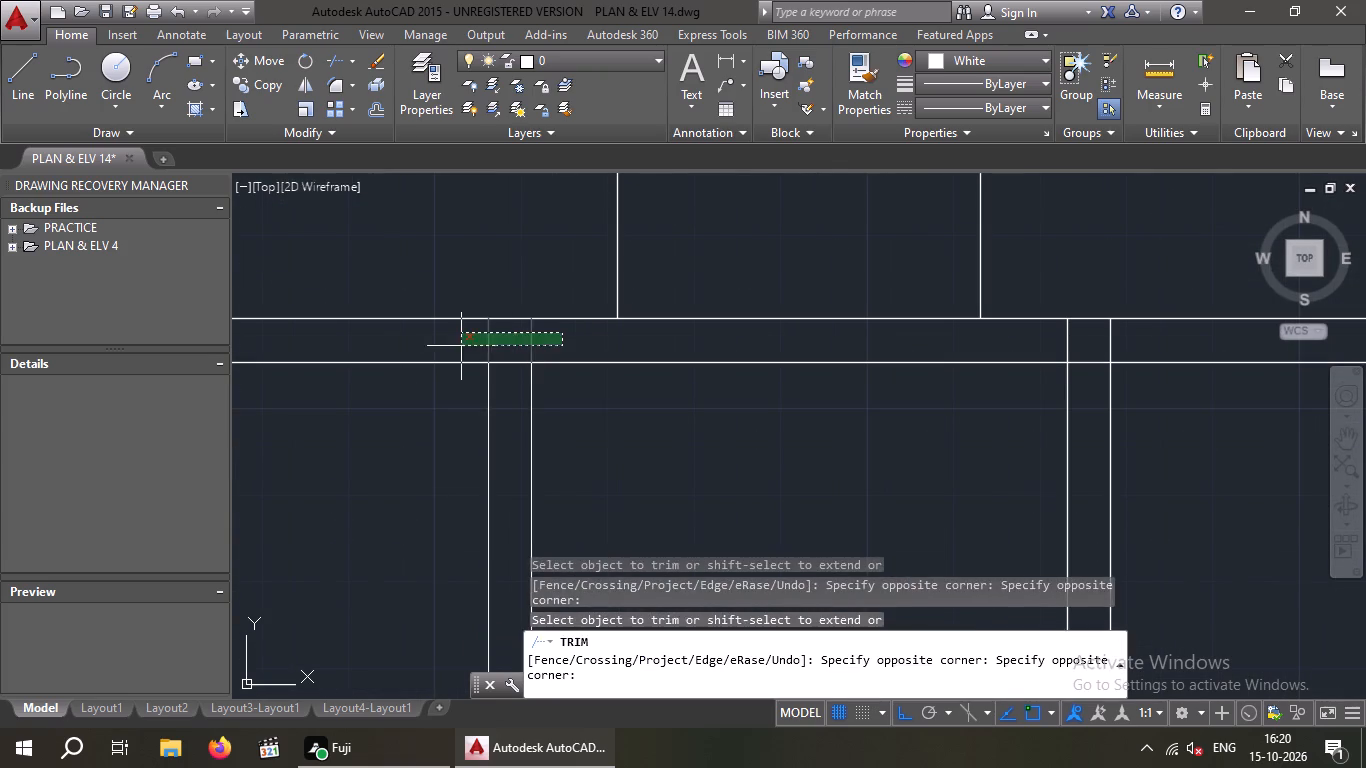
left_click(461, 346)
scroll(635, 418, "down", 2)
Trim the other steps wall line pair and the parking-side verandha edge line between the base band's two closely spaced lines.
middle_click_drag(637, 427, 401, 513)
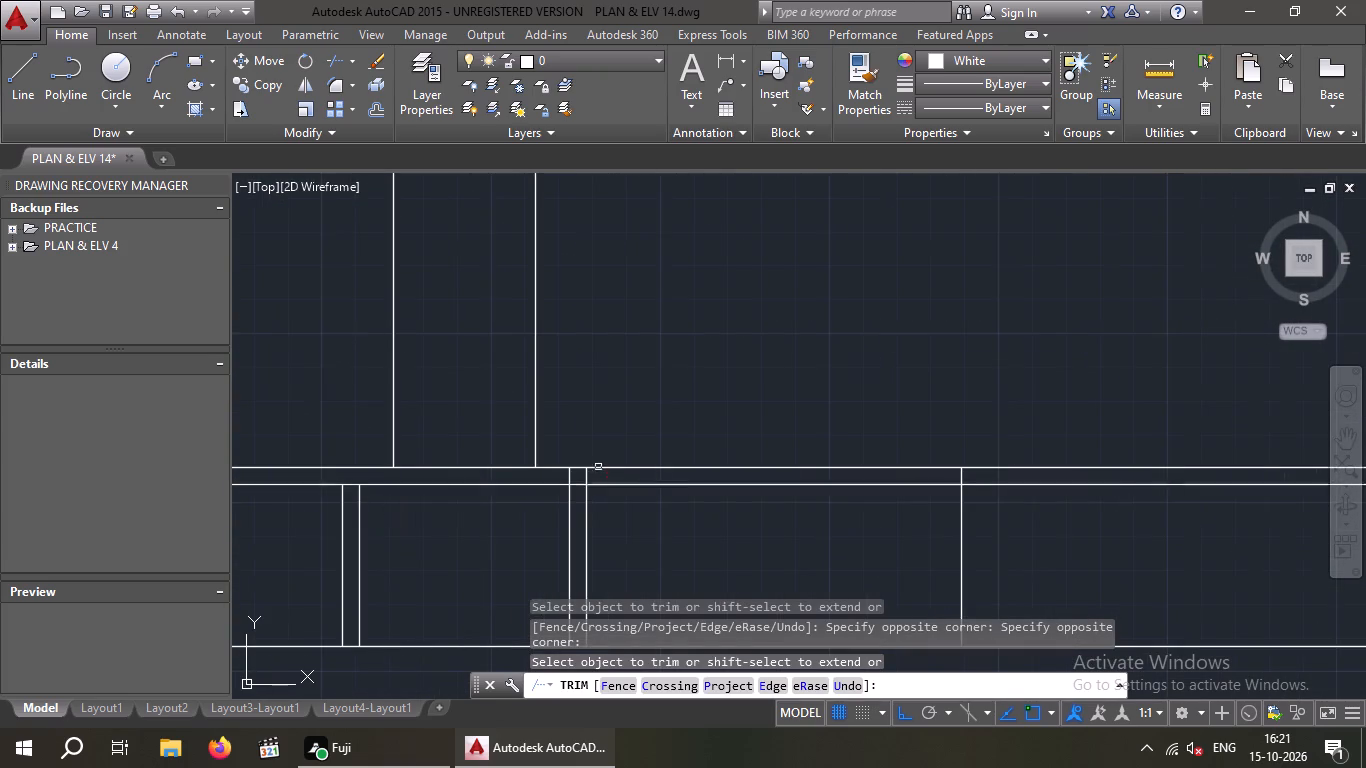
scroll(599, 464, "up", 3)
left_click_drag(605, 492, 438, 510)
left_click(413, 510)
scroll(440, 509, "down", 5)
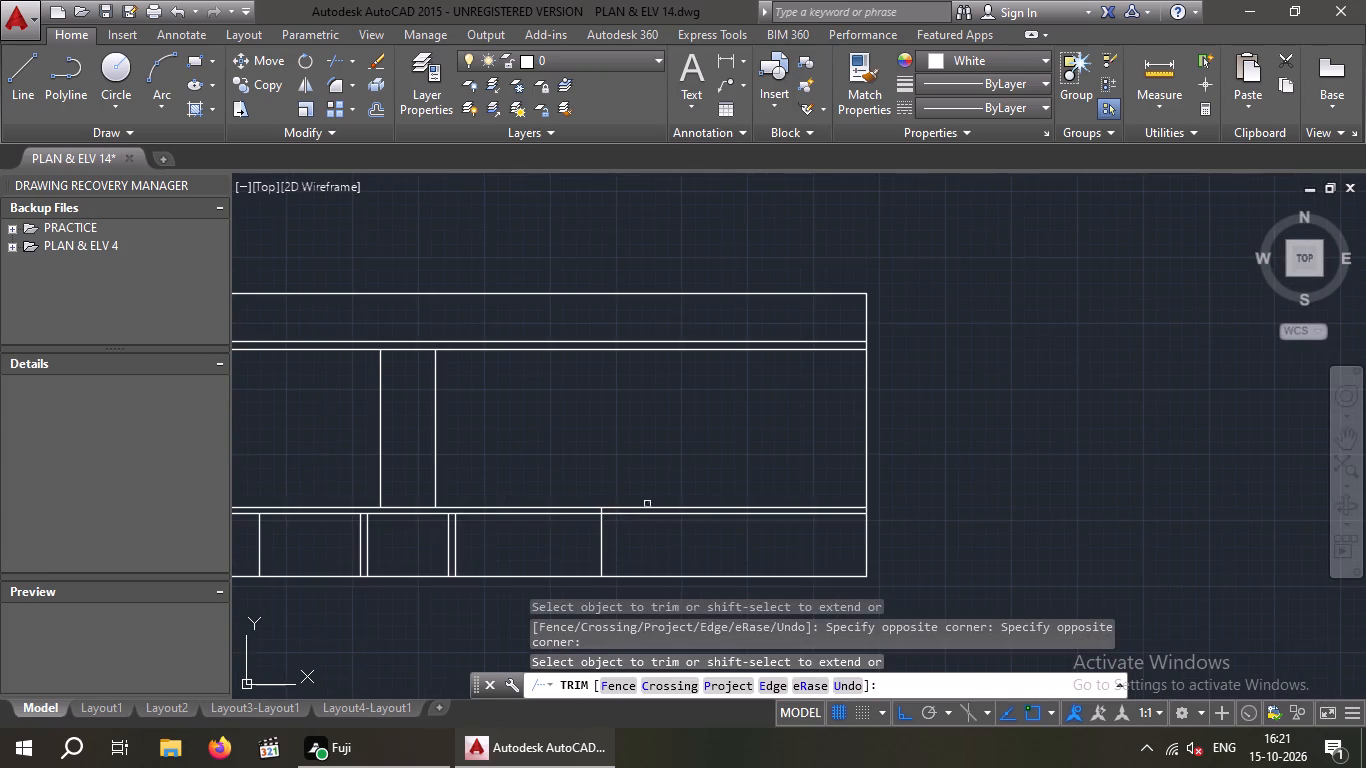
scroll(605, 505, "up", 7)
left_click_drag(624, 510, 419, 531)
left_click(419, 531)
scroll(454, 519, "down", 2)
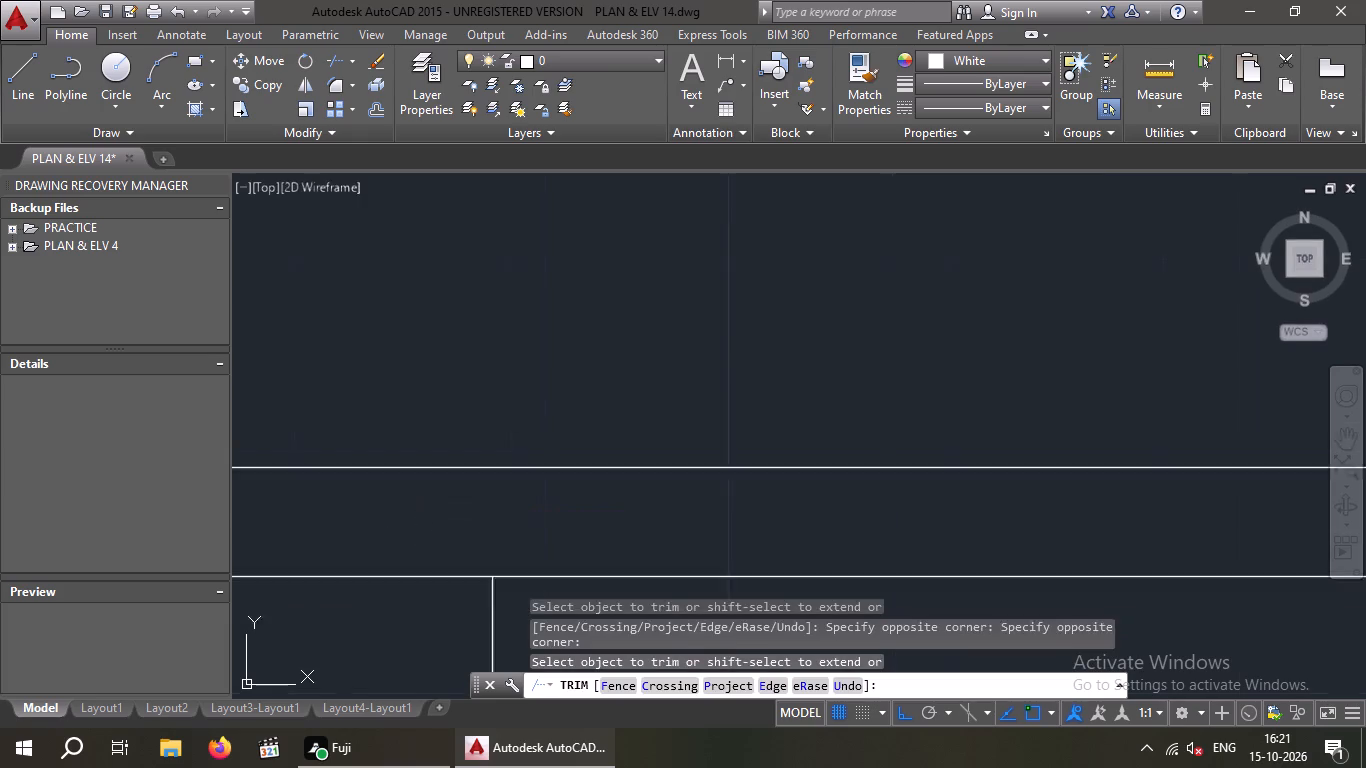
scroll(454, 519, "down", 3)
scroll(387, 617, "down", 1)
middle_click_drag(387, 617, 590, 569)
scroll(573, 572, "down", 2)
middle_click_drag(539, 570, 616, 565)
scroll(597, 565, "down", 1)
key("Escape")
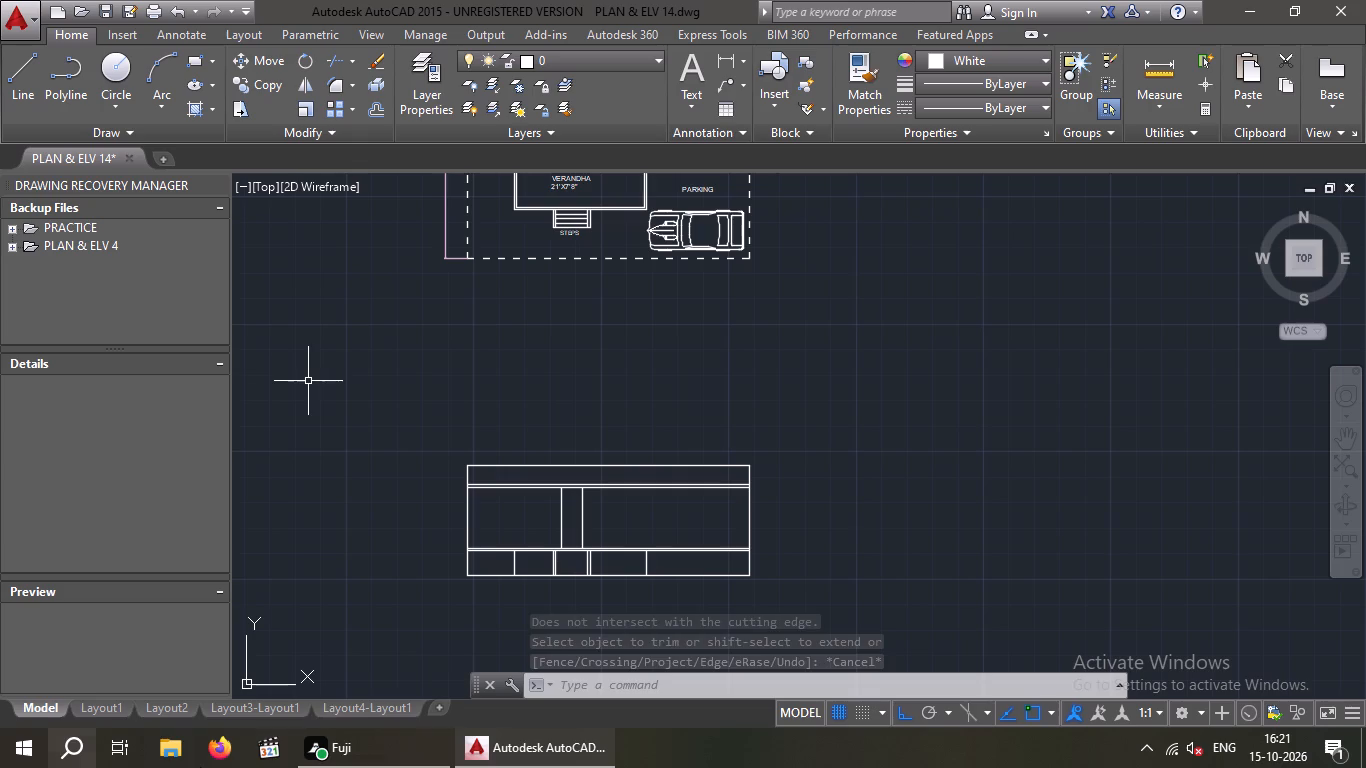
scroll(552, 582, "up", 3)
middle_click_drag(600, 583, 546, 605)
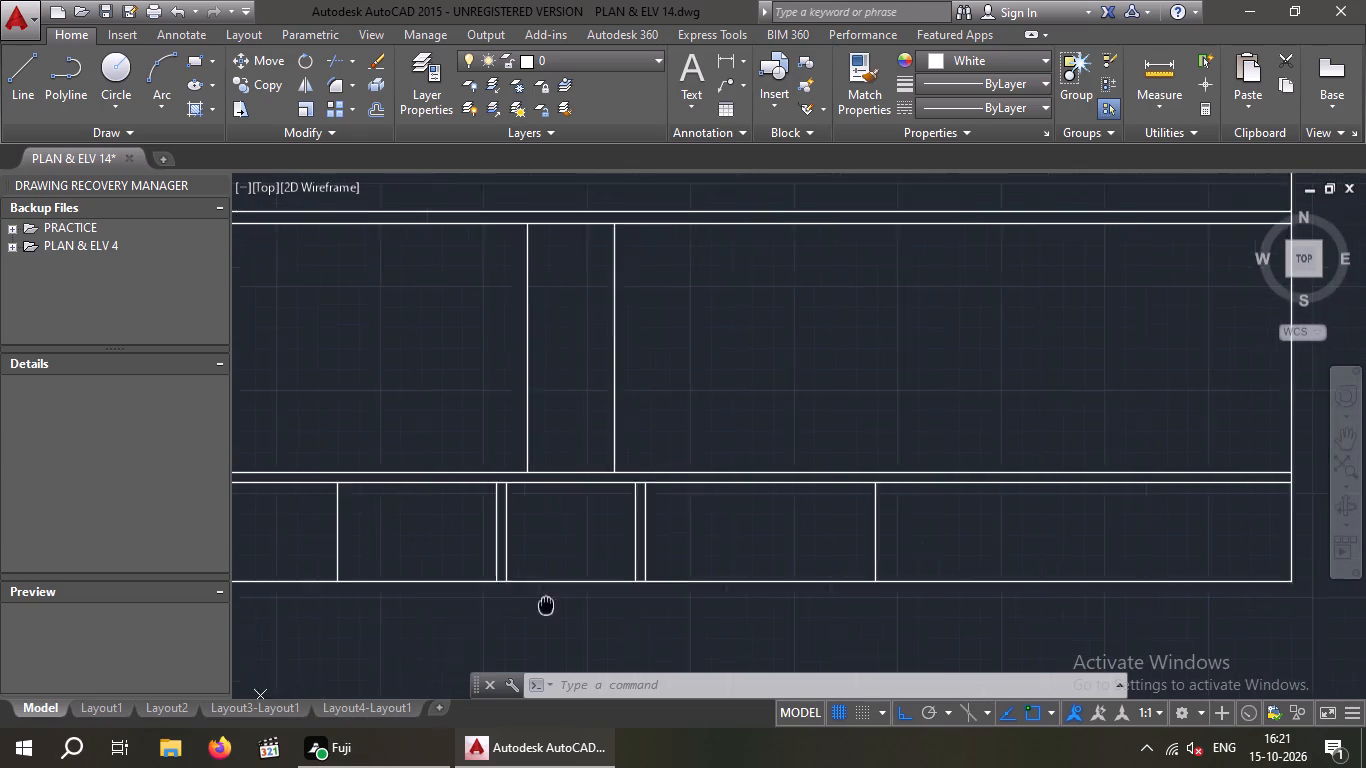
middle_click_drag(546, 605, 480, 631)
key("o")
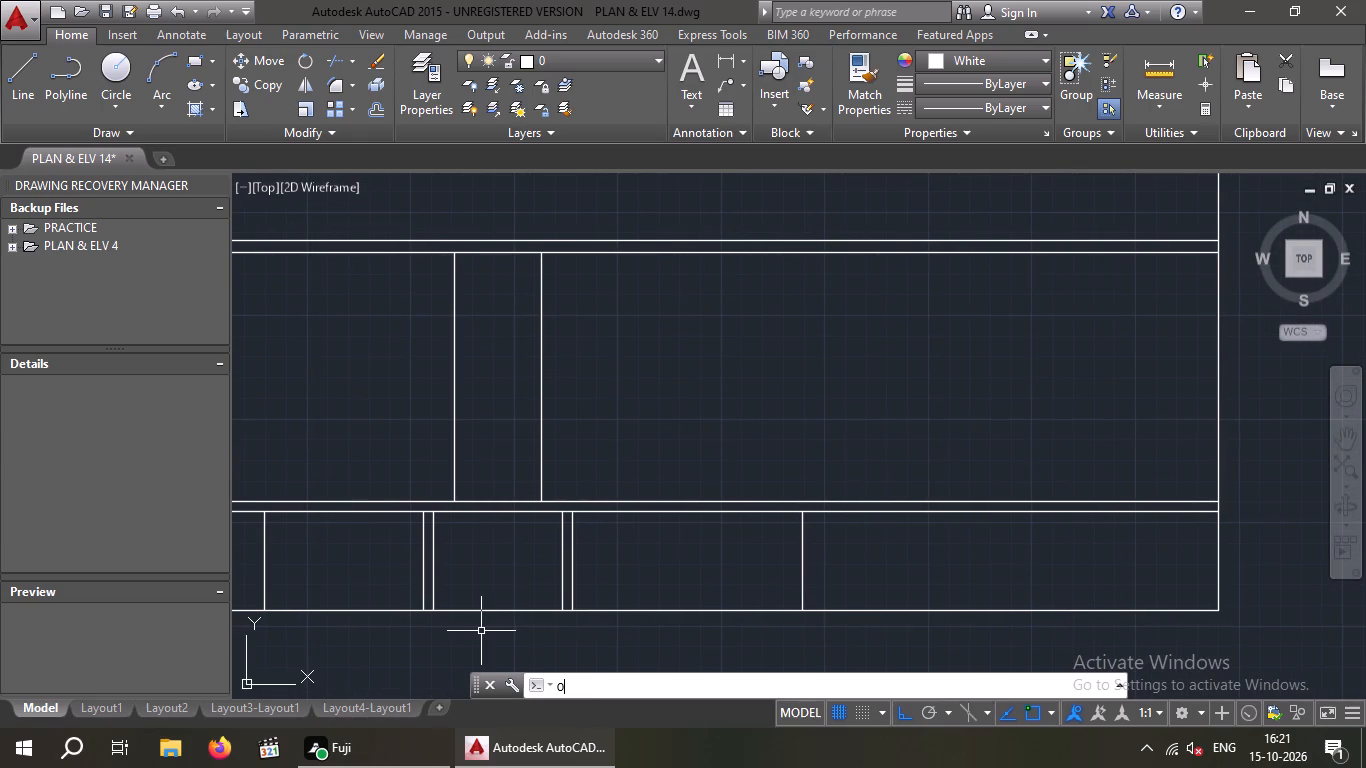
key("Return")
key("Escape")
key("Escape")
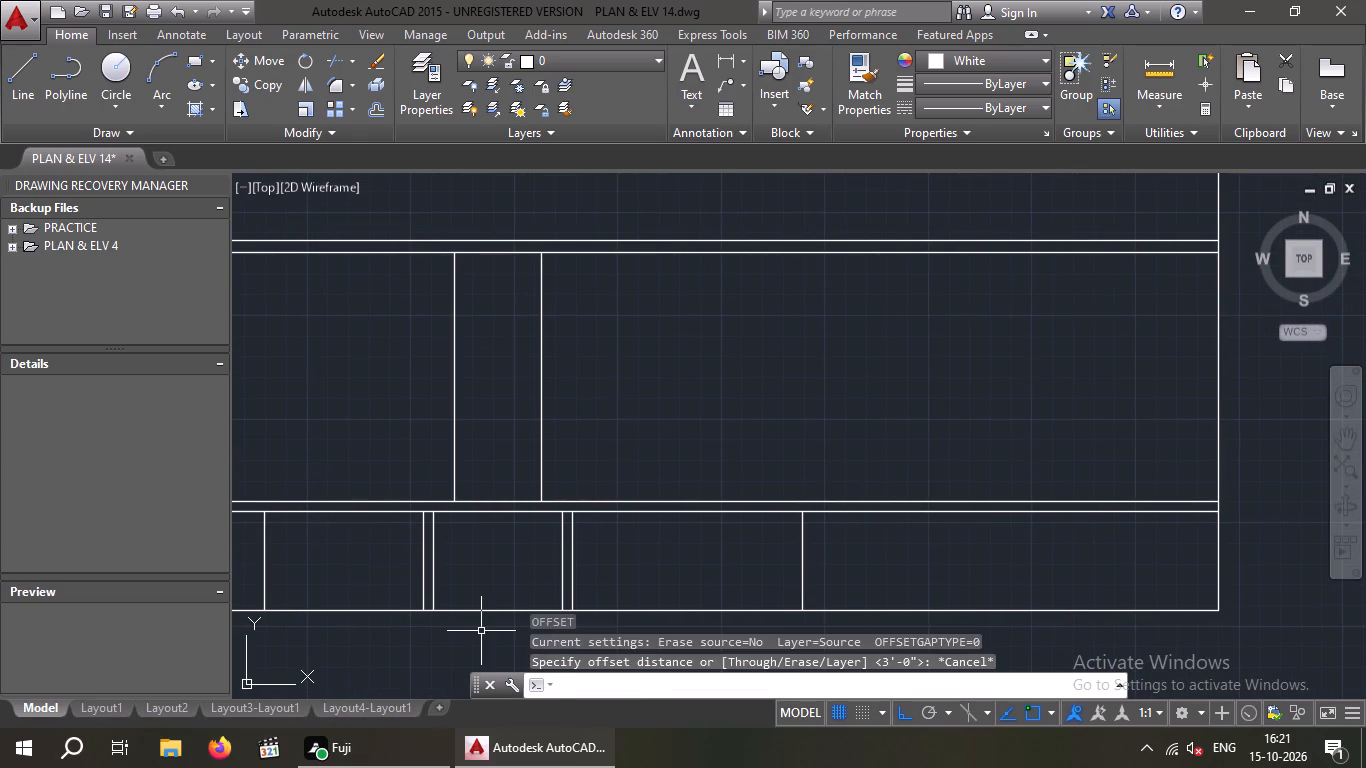
Draw a line along the elevation's bottom edge between the inner faces of the two steps side walls.
key("l")
key("Return")
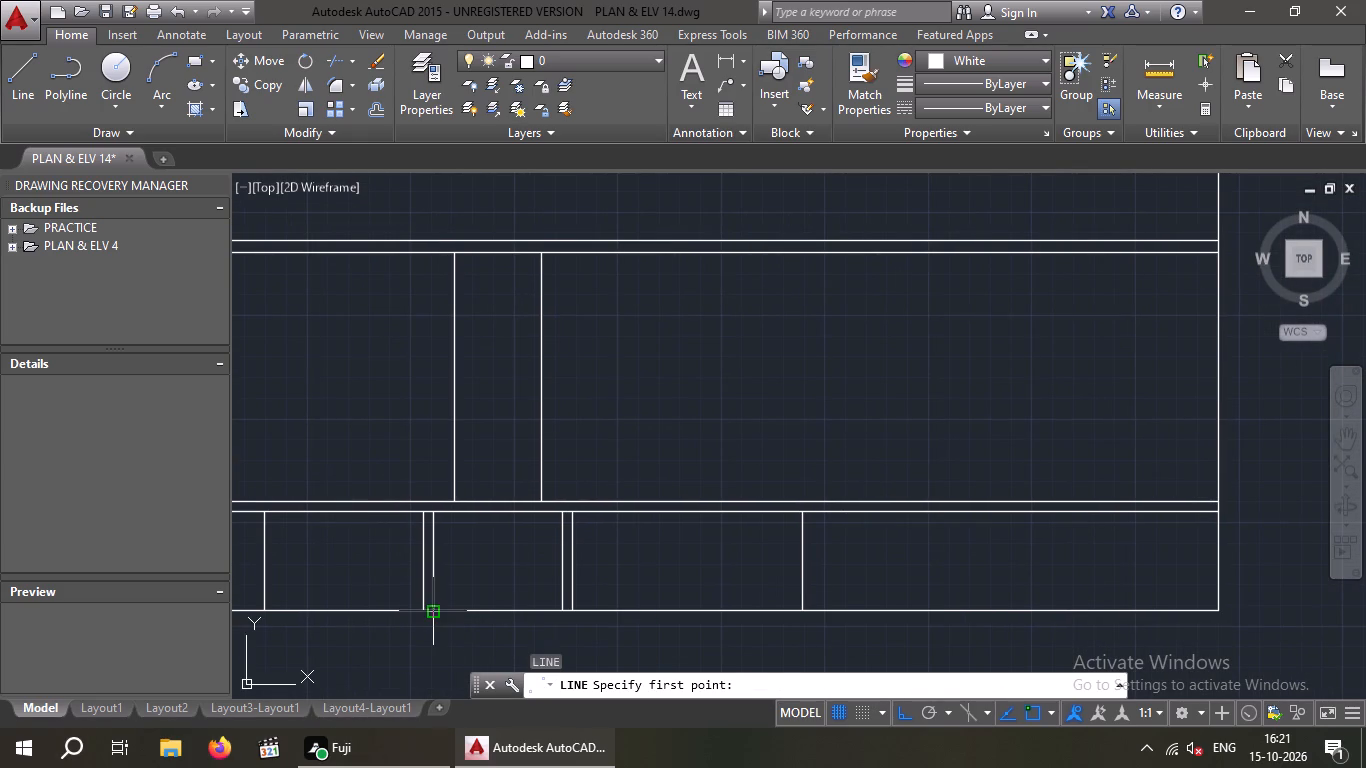
left_click(433, 610)
scroll(559, 605, "up", 4)
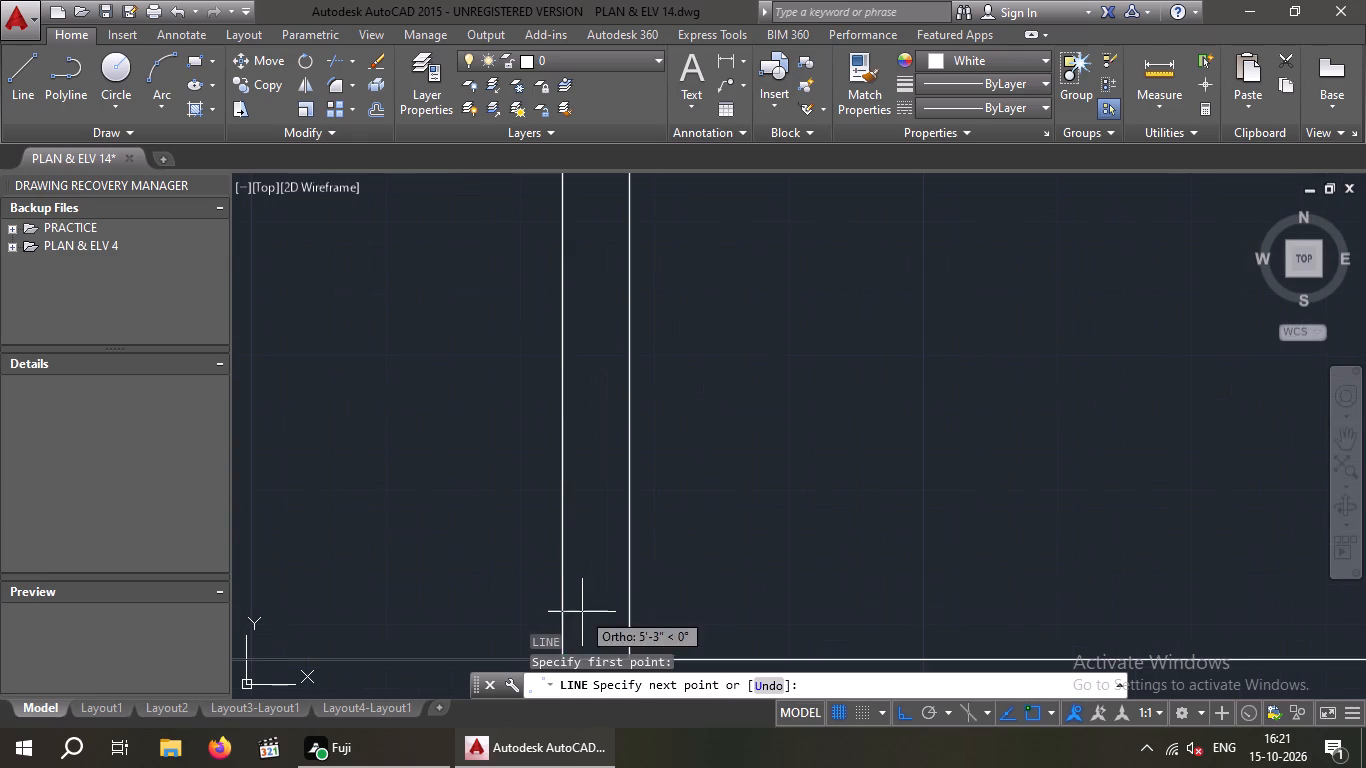
middle_click_drag(526, 598, 499, 435)
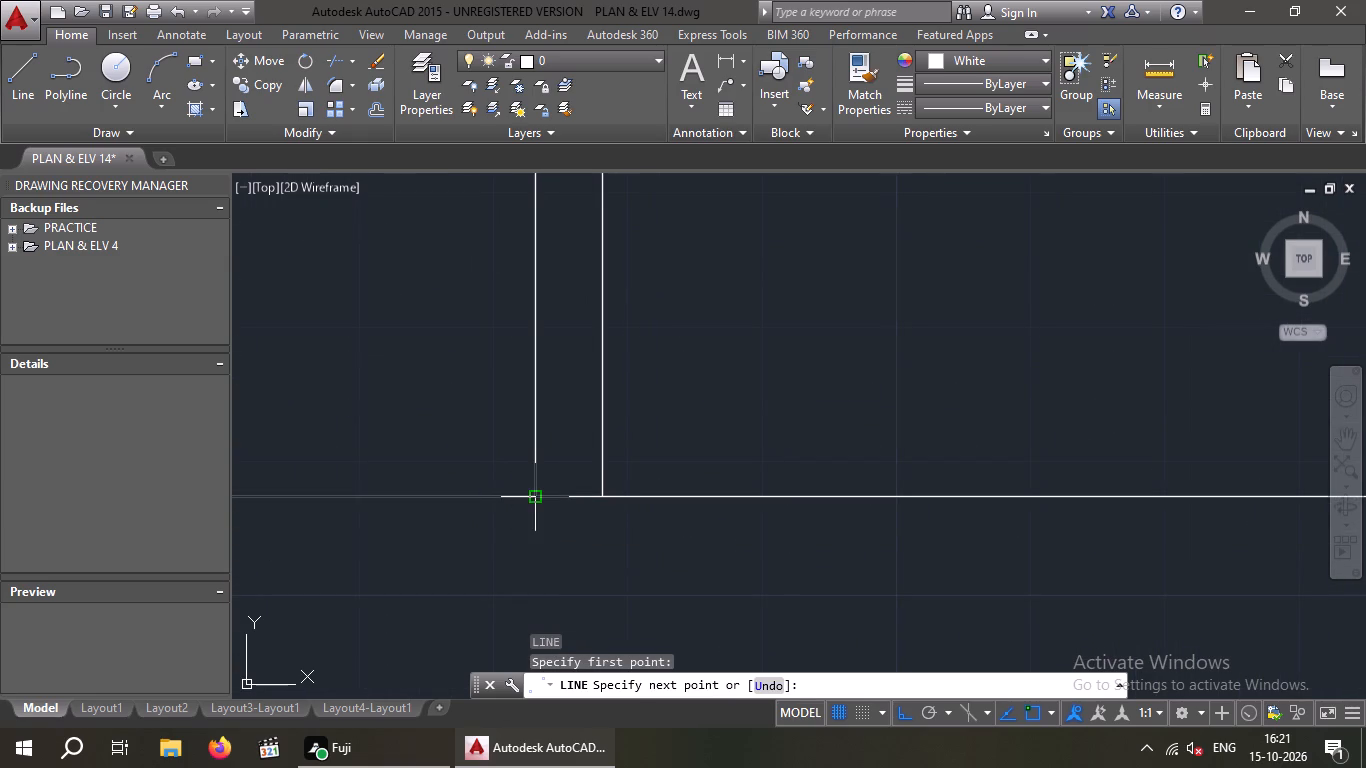
left_click(533, 495)
key("Escape")
key("Escape")
key("Escape")
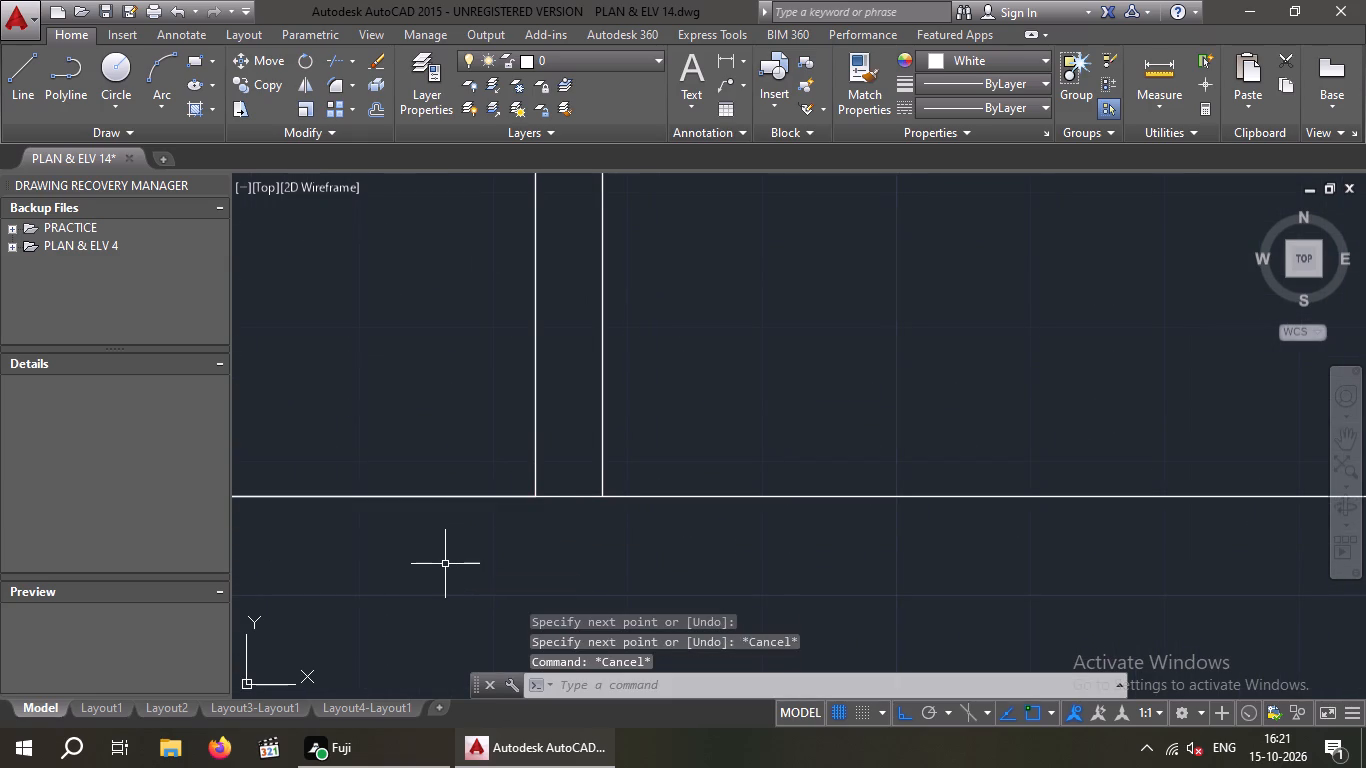
Offset the short base line upward four times at 9" spacing to form the step risers between the side walls.
key("o")
key("Return")
key("9")
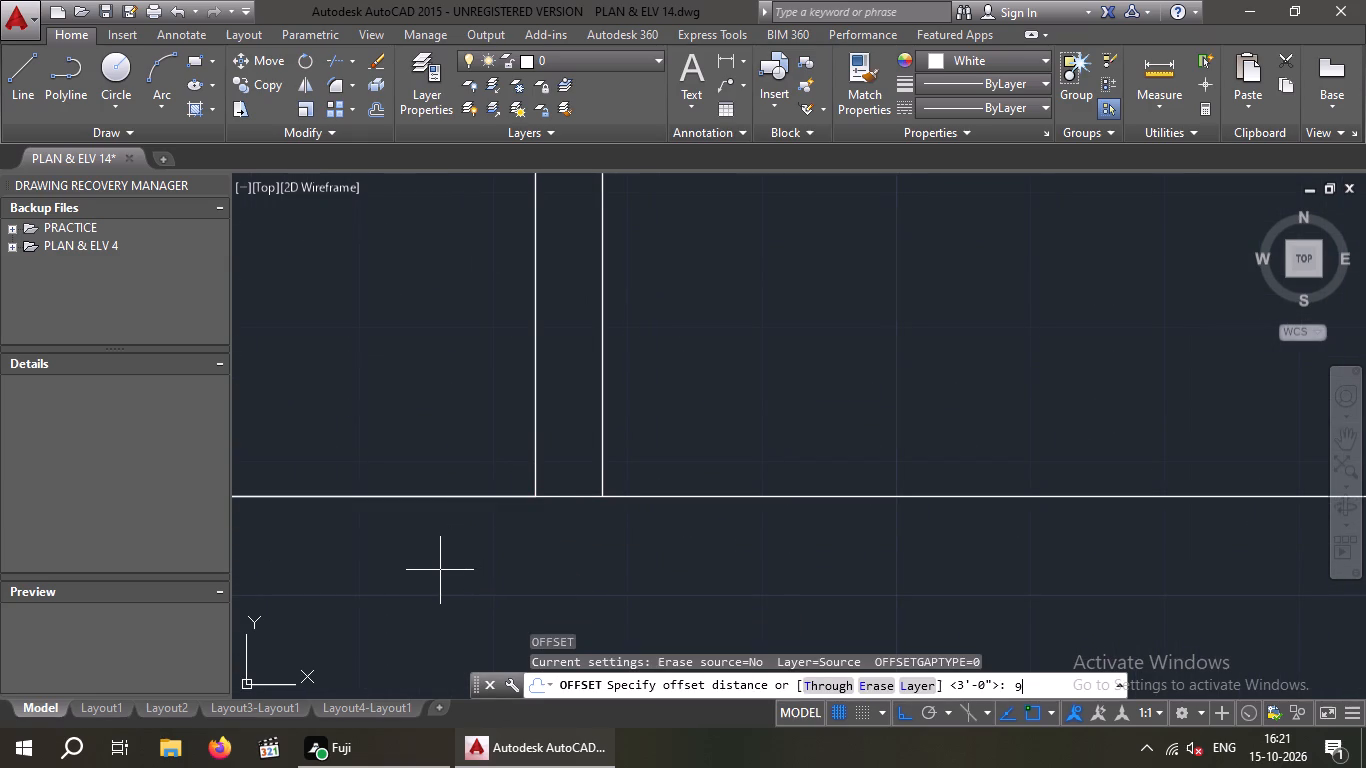
key("shift+quotedbl")
key("Return")
scroll(457, 579, "down", 3)
middle_click_drag(461, 580, 630, 625)
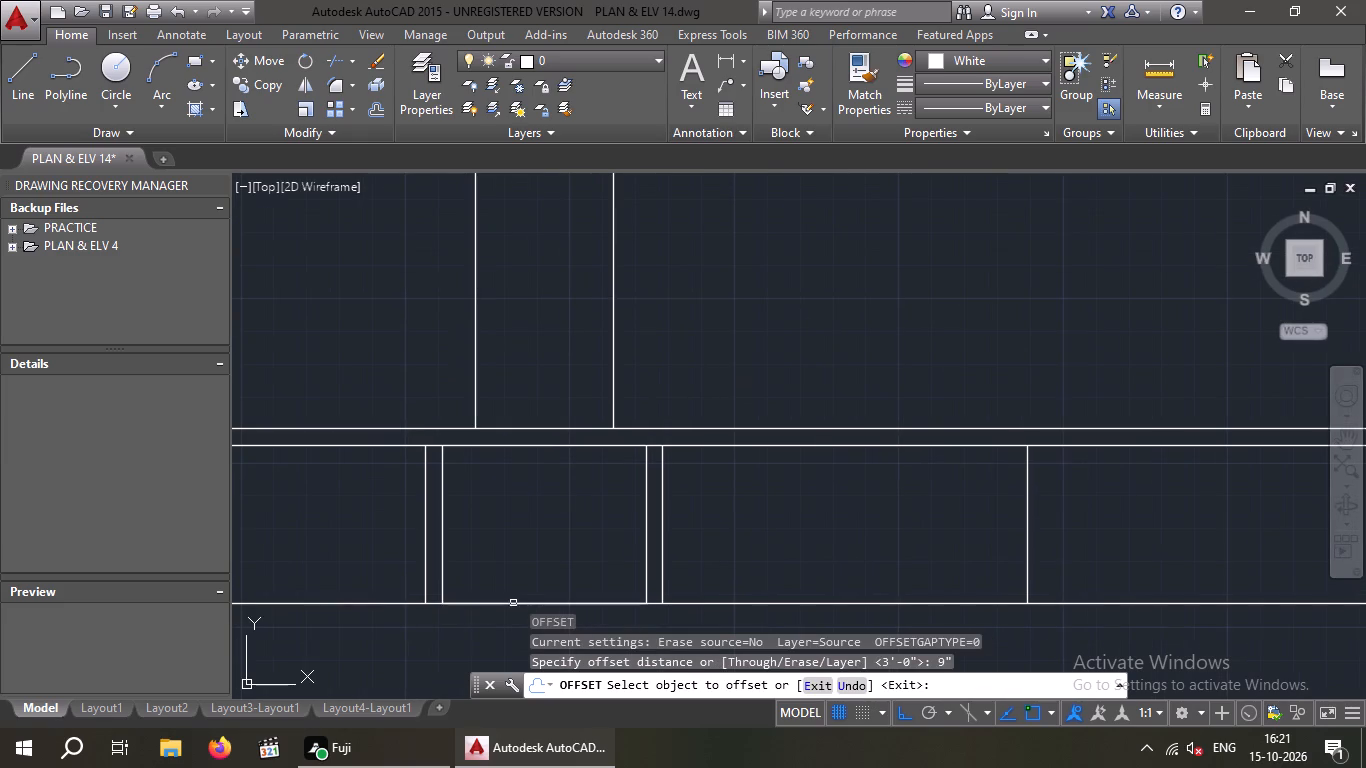
left_click(513, 606)
left_click(530, 553)
left_click_drag(534, 574, 536, 562)
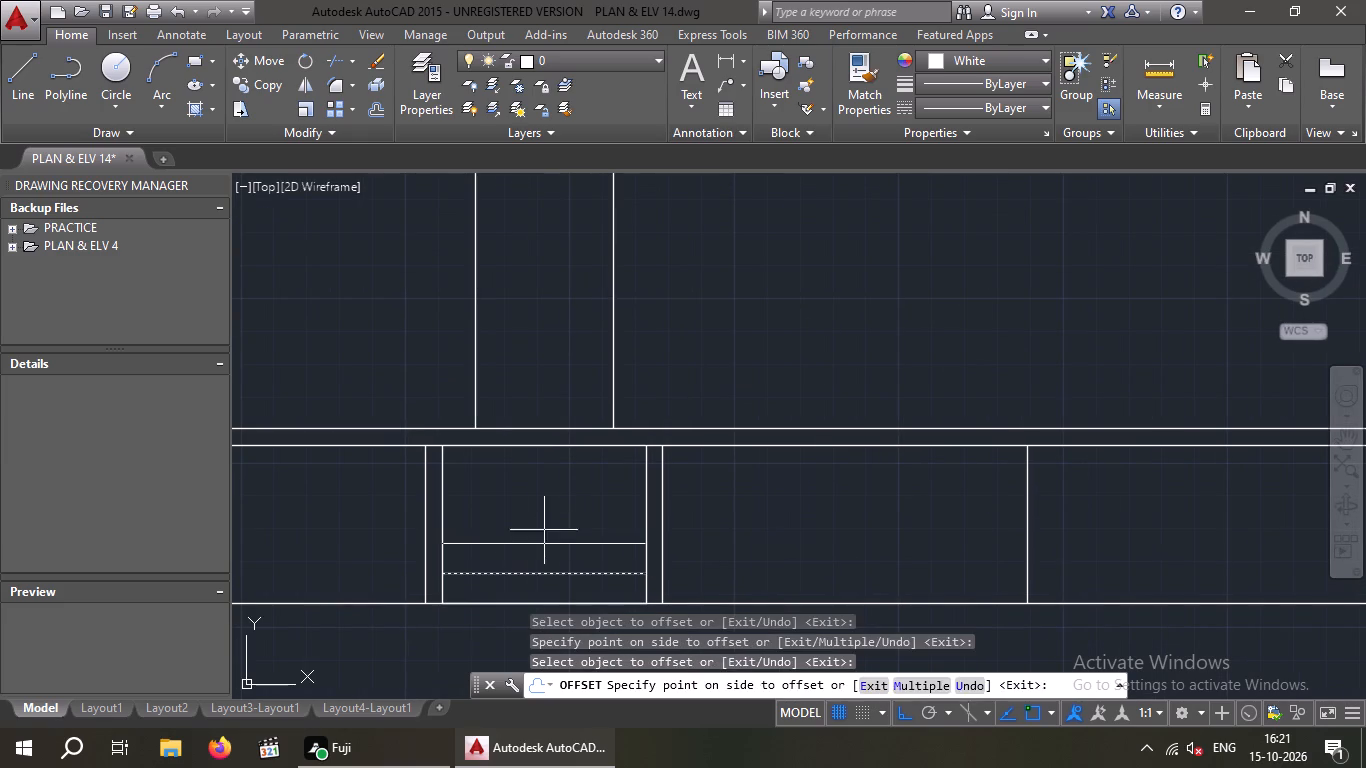
left_click(544, 520)
left_click(543, 545)
left_click(550, 502)
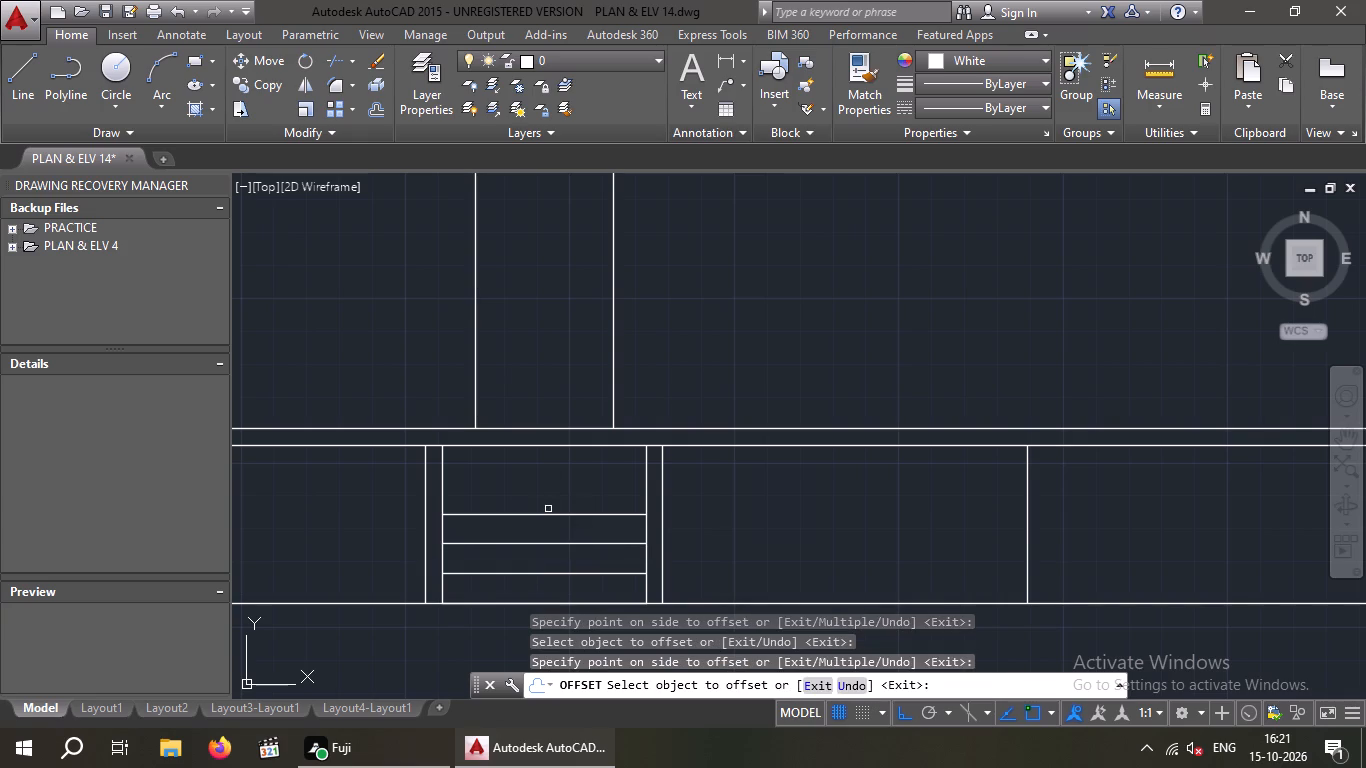
left_click_drag(547, 517, 549, 503)
left_click(556, 469)
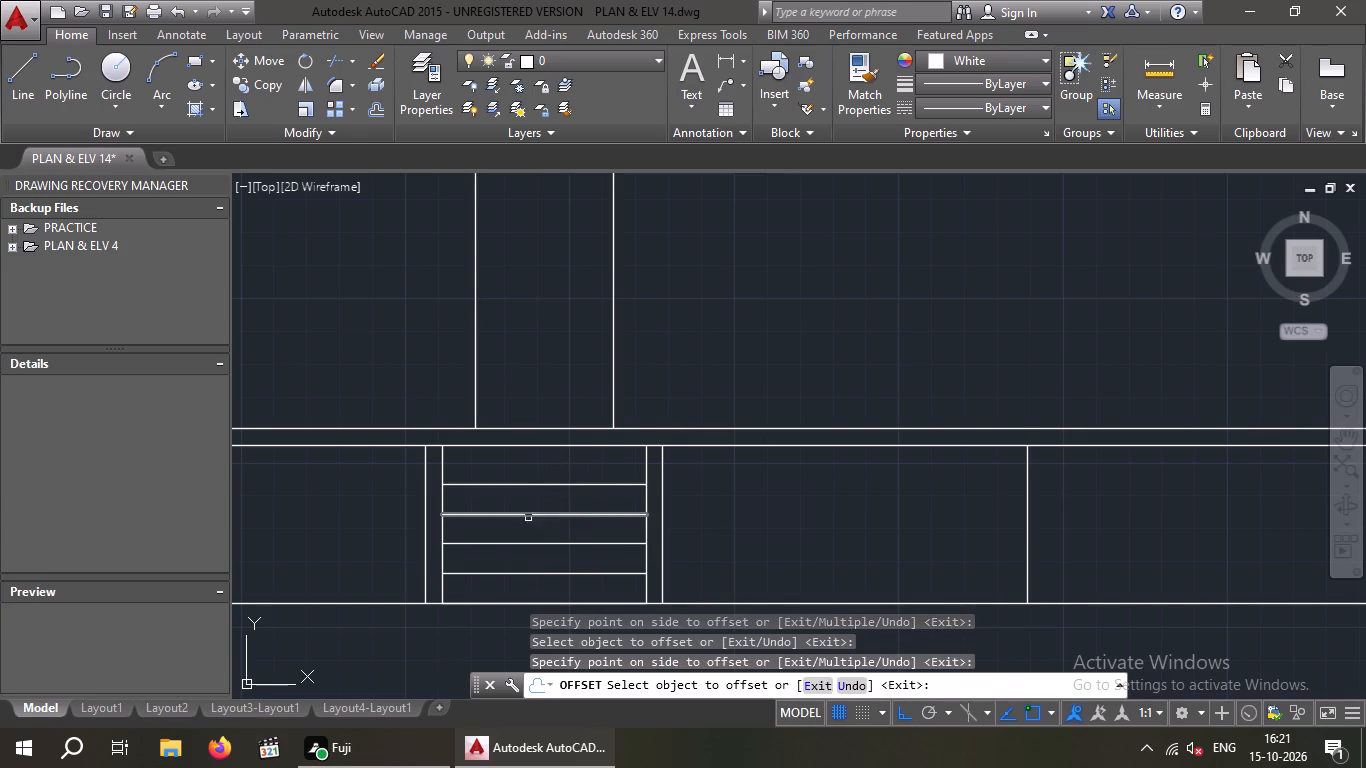
key("Escape")
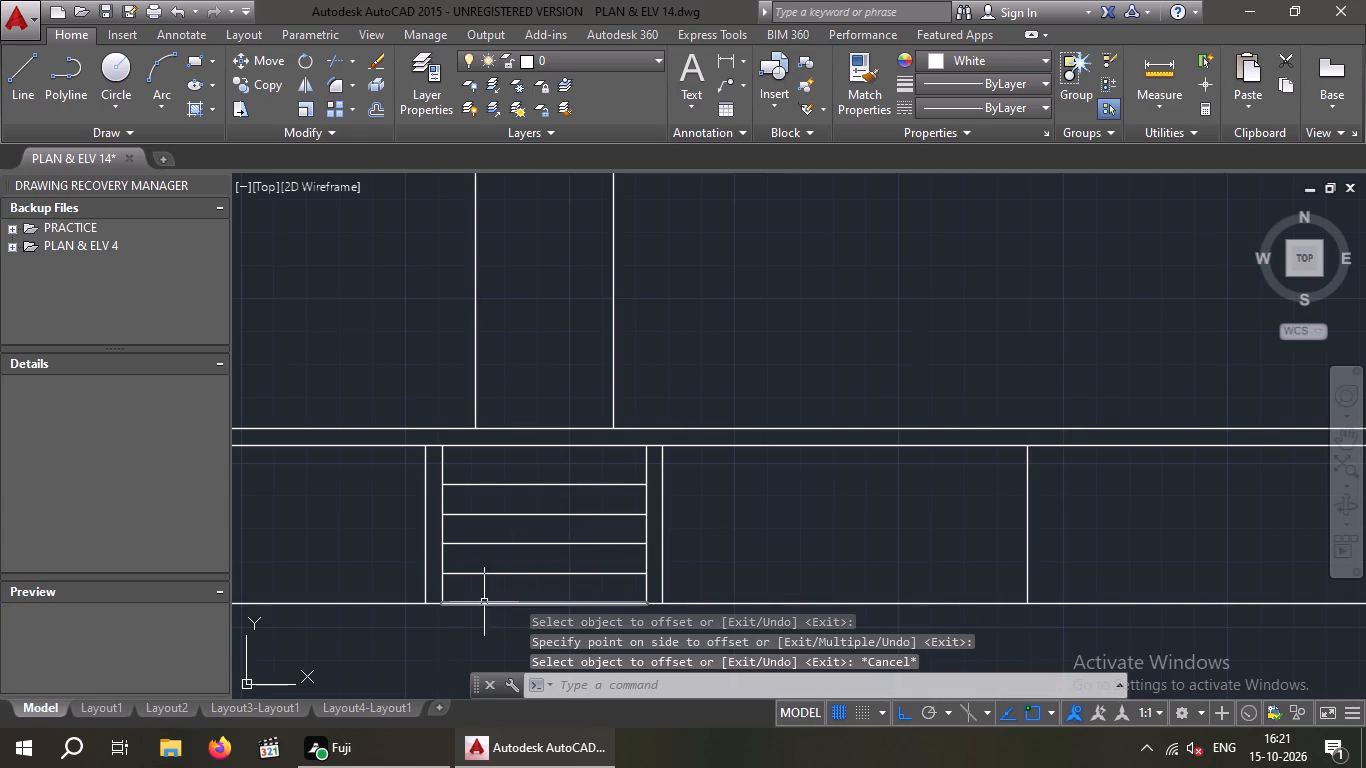
Delete the short source line overlapping the elevation's bottom edge between the steps side walls.
middle_click_drag(485, 601, 452, 529)
left_click_drag(523, 558, 517, 546)
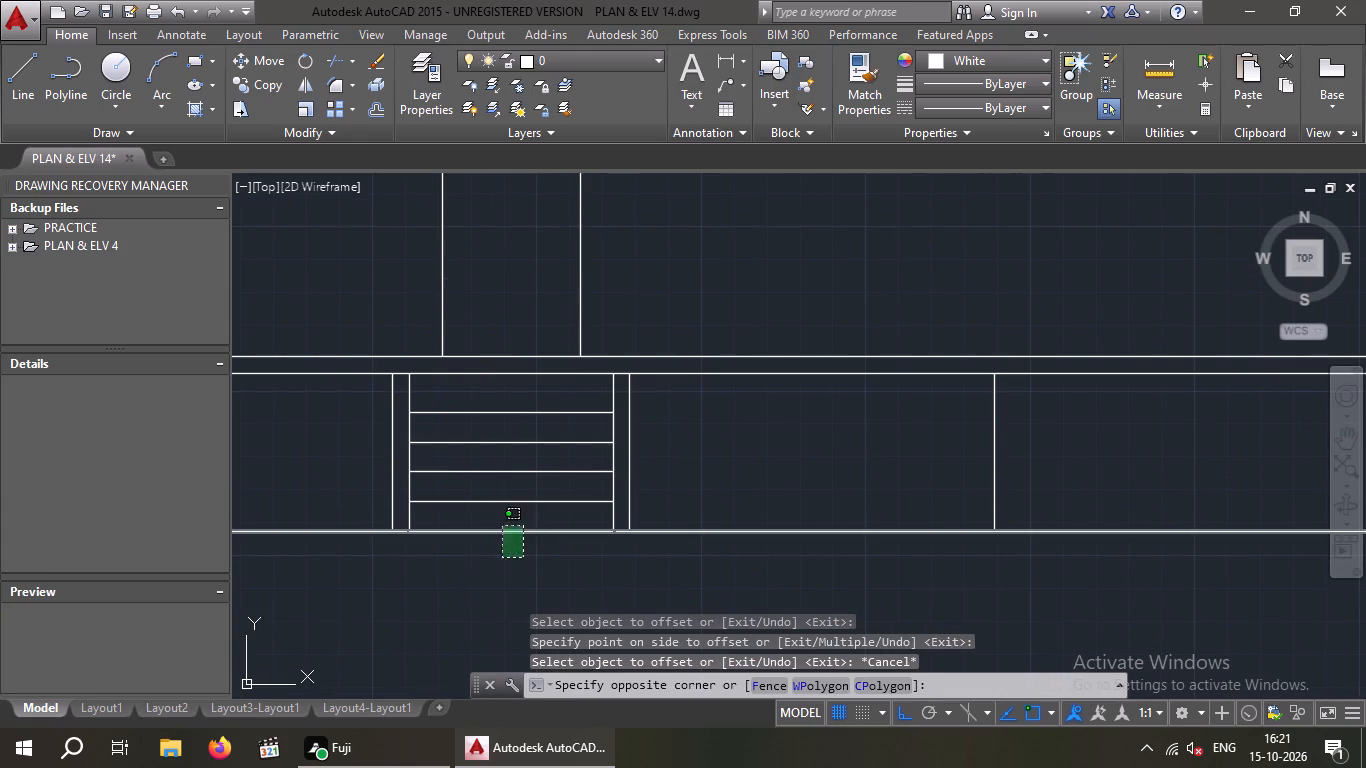
key("Escape")
left_click(498, 531)
key("Delete")
Review the steps in the whole elevation and compare the elevation with the floor plan above.
scroll(498, 547, "down", 2)
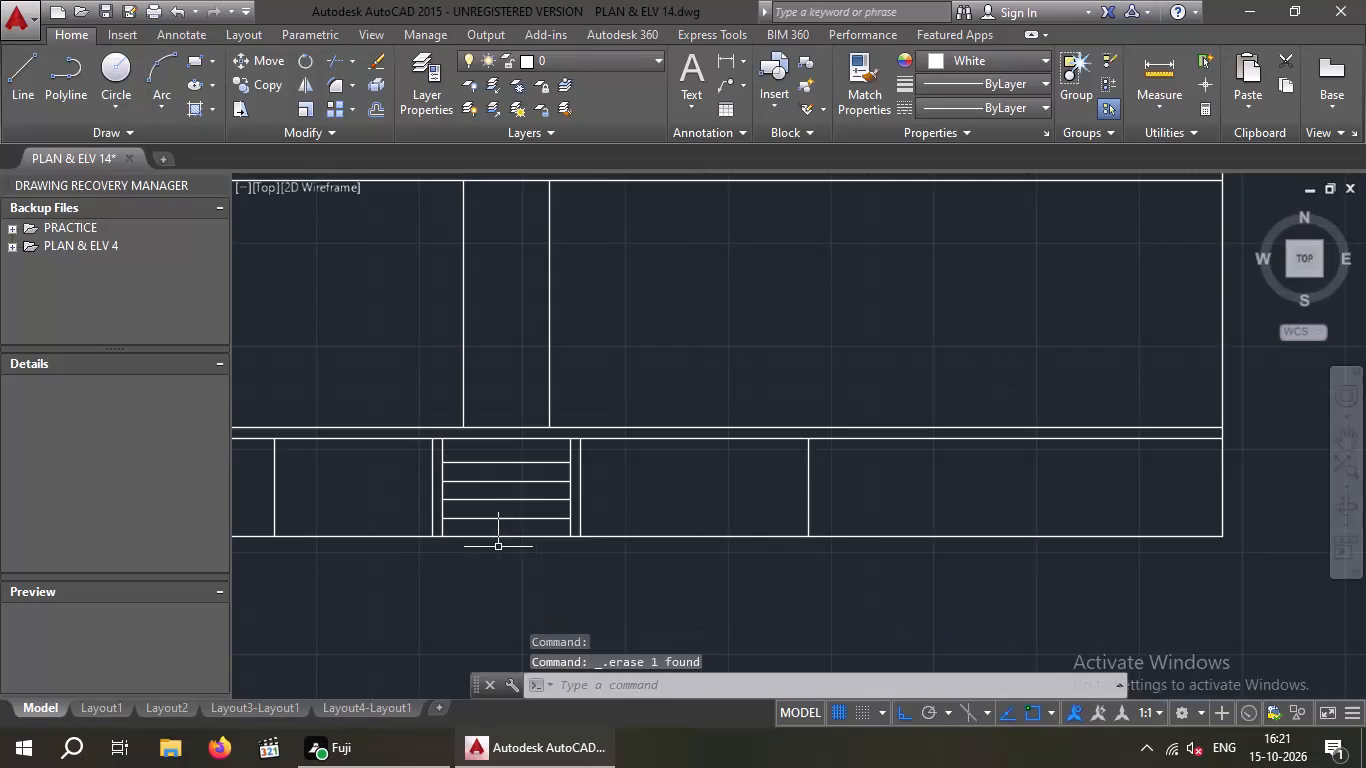
middle_click_drag(498, 547, 446, 586)
middle_click_drag(438, 587, 502, 561)
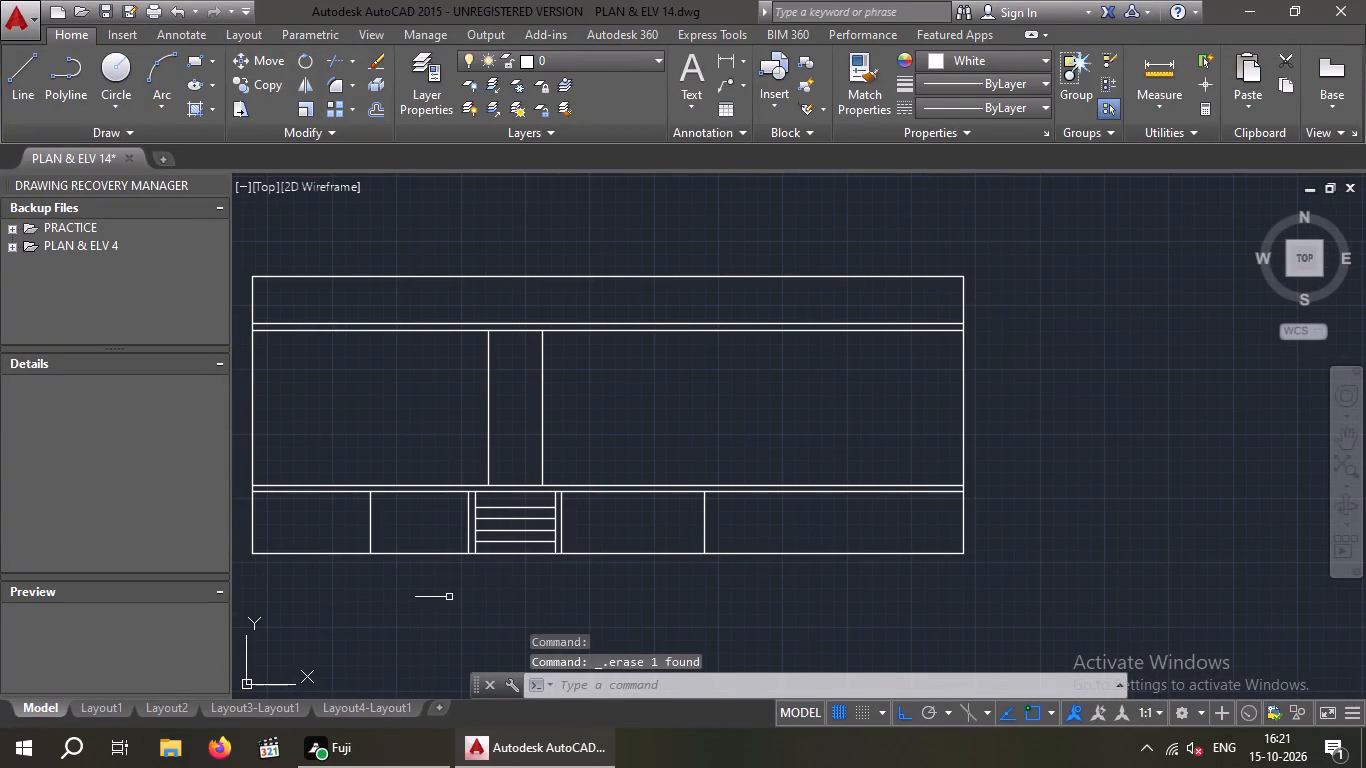
middle_click_drag(446, 605, 444, 624)
scroll(448, 616, "down", 1)
middle_click(436, 616)
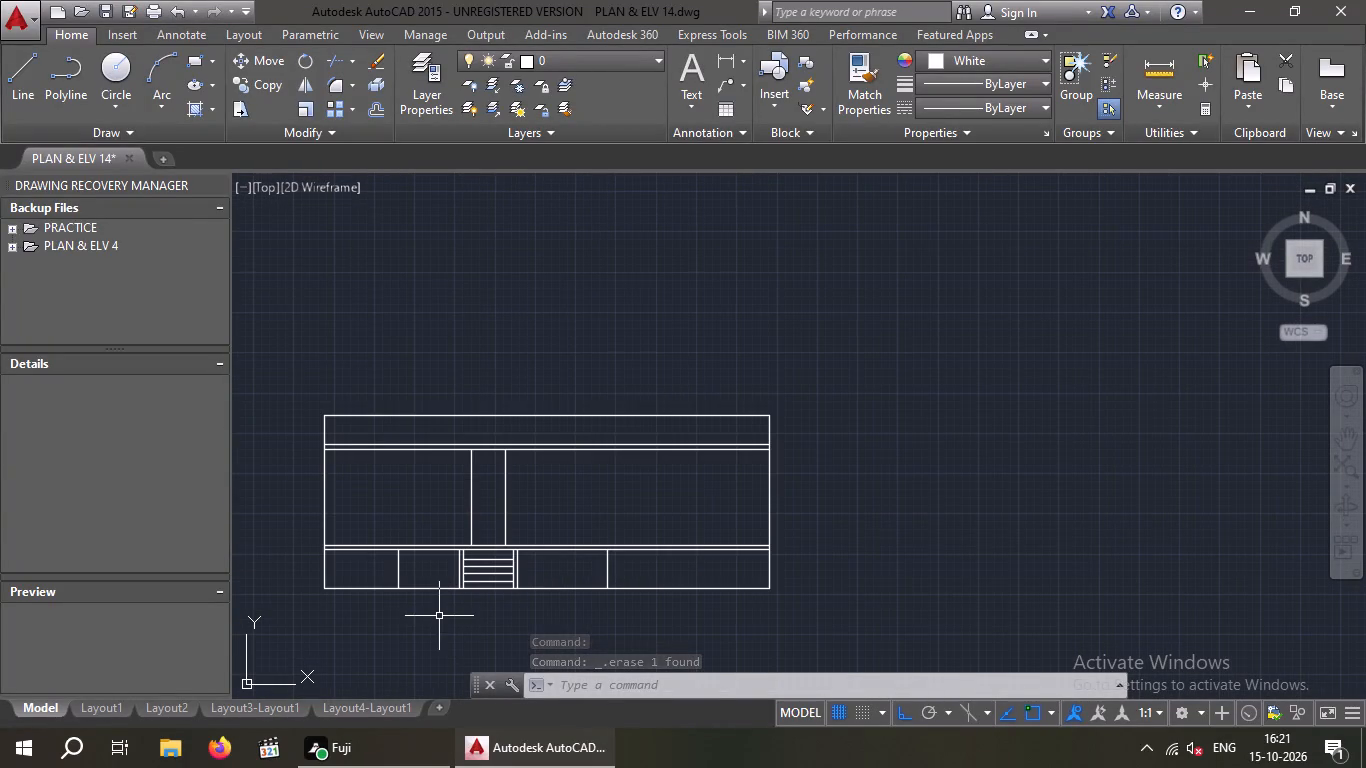
scroll(465, 584, "down", 2)
scroll(466, 584, "up", 2)
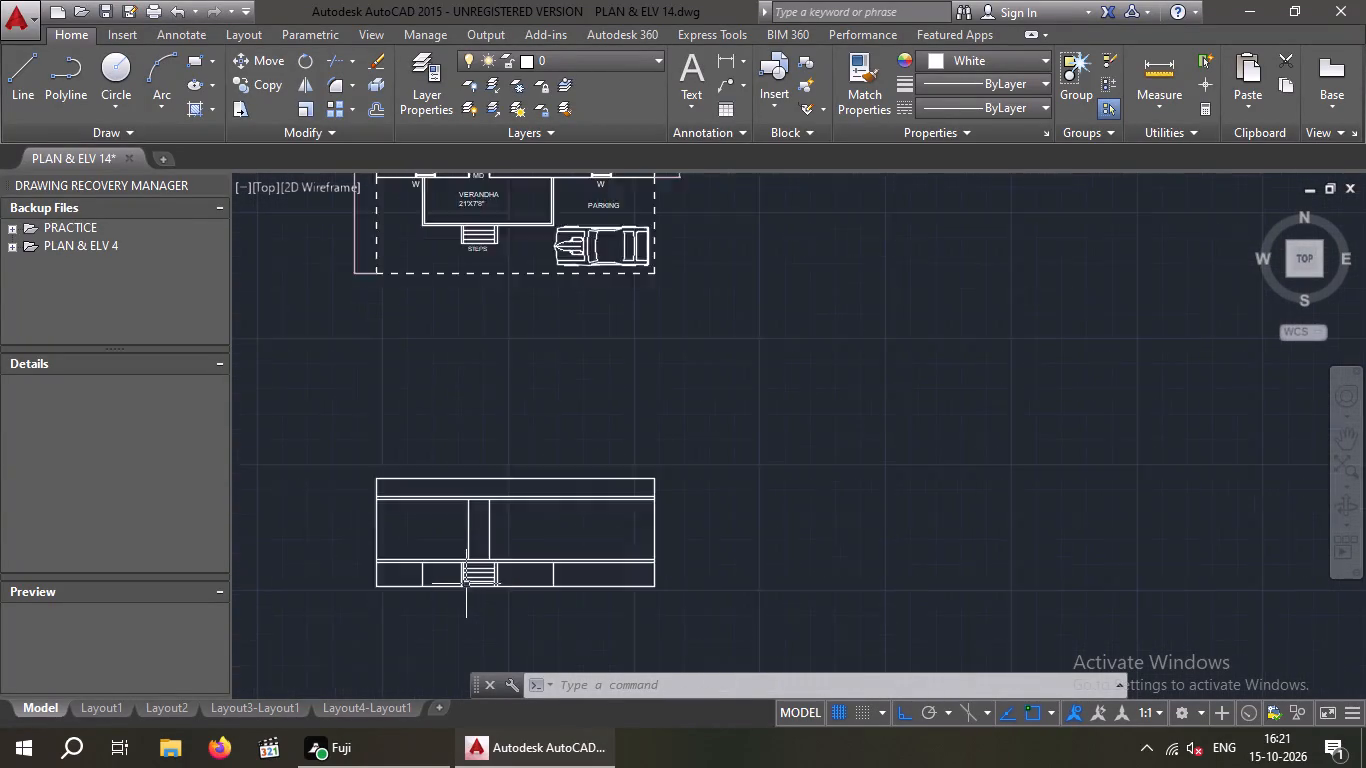
scroll(466, 584, "up", 1)
scroll(443, 588, "down", 2)
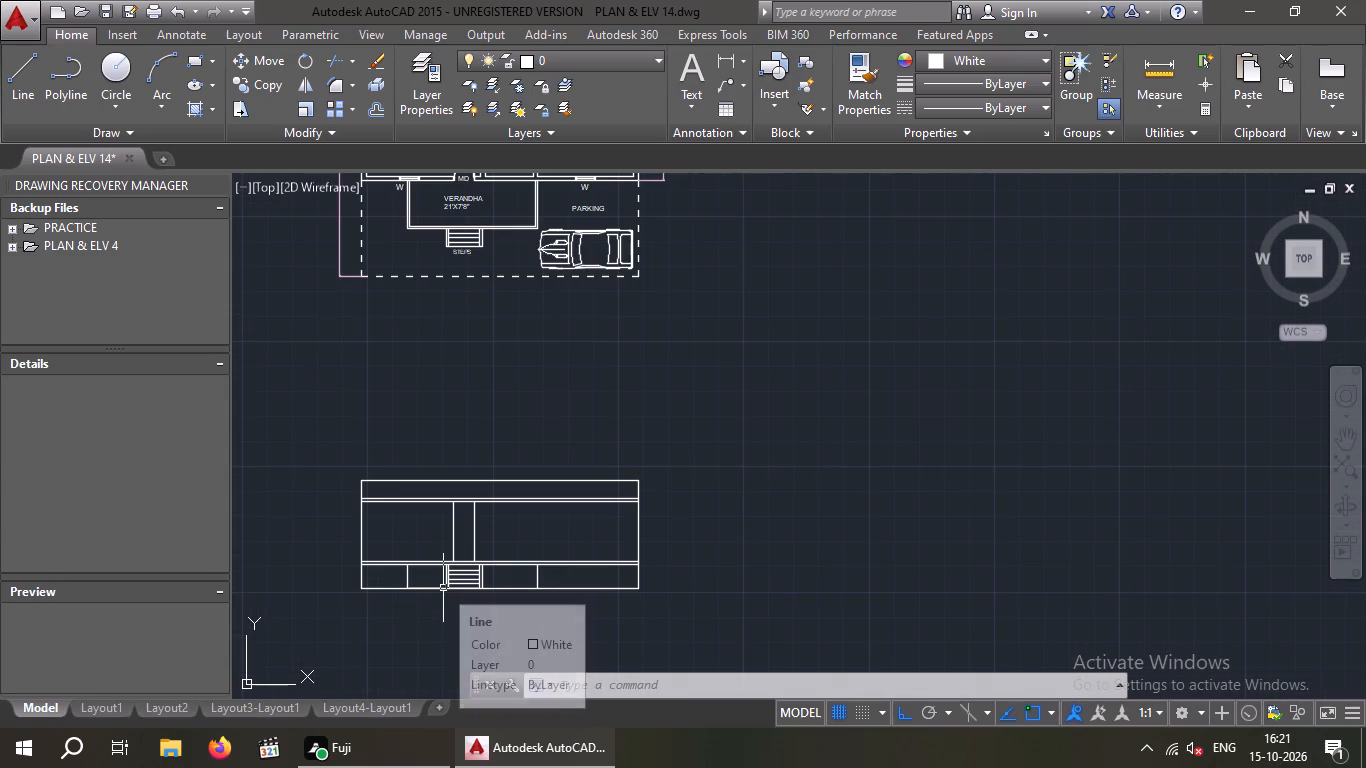
scroll(638, 448, "down", 2)
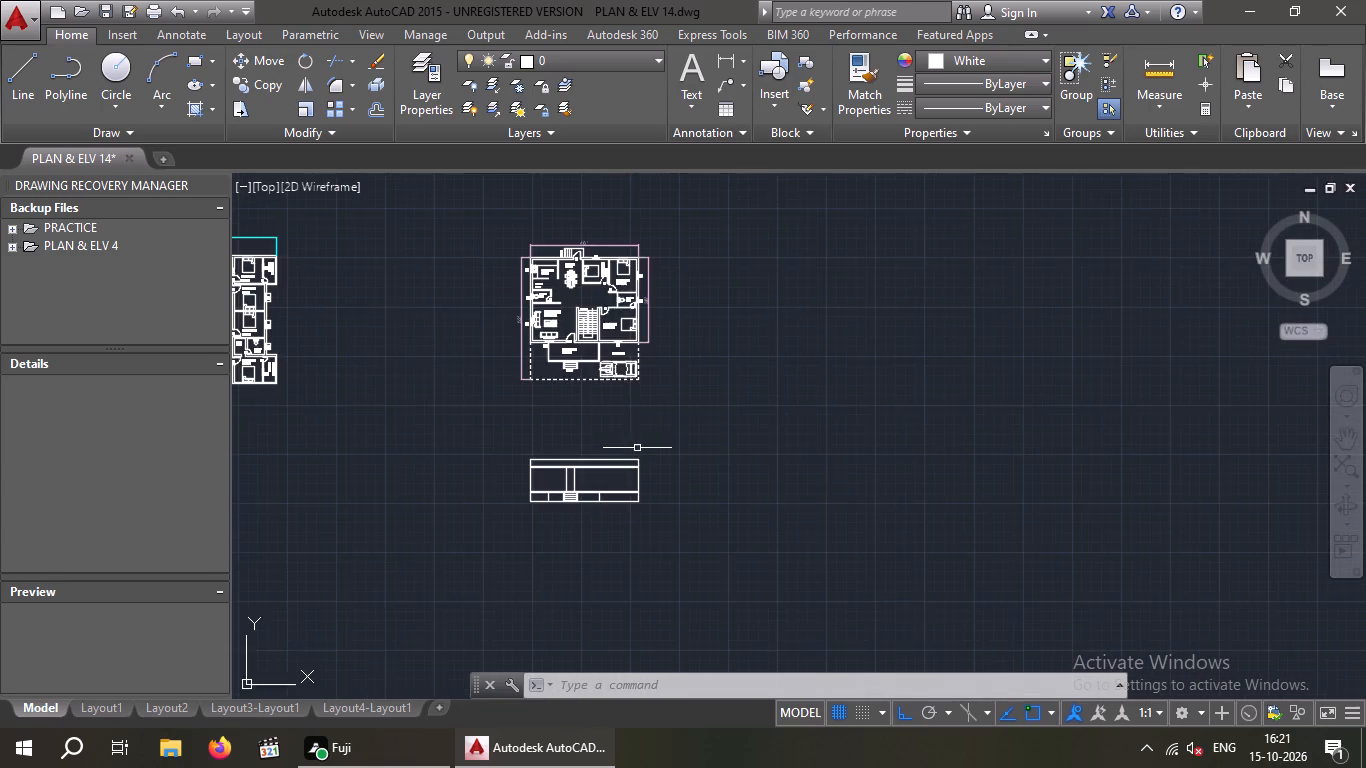
Copy the car from the plan's parking area straight down to just below the elevation, under its parking side.
scroll(621, 426, "up", 3)
middle_click_drag(614, 368, 584, 503)
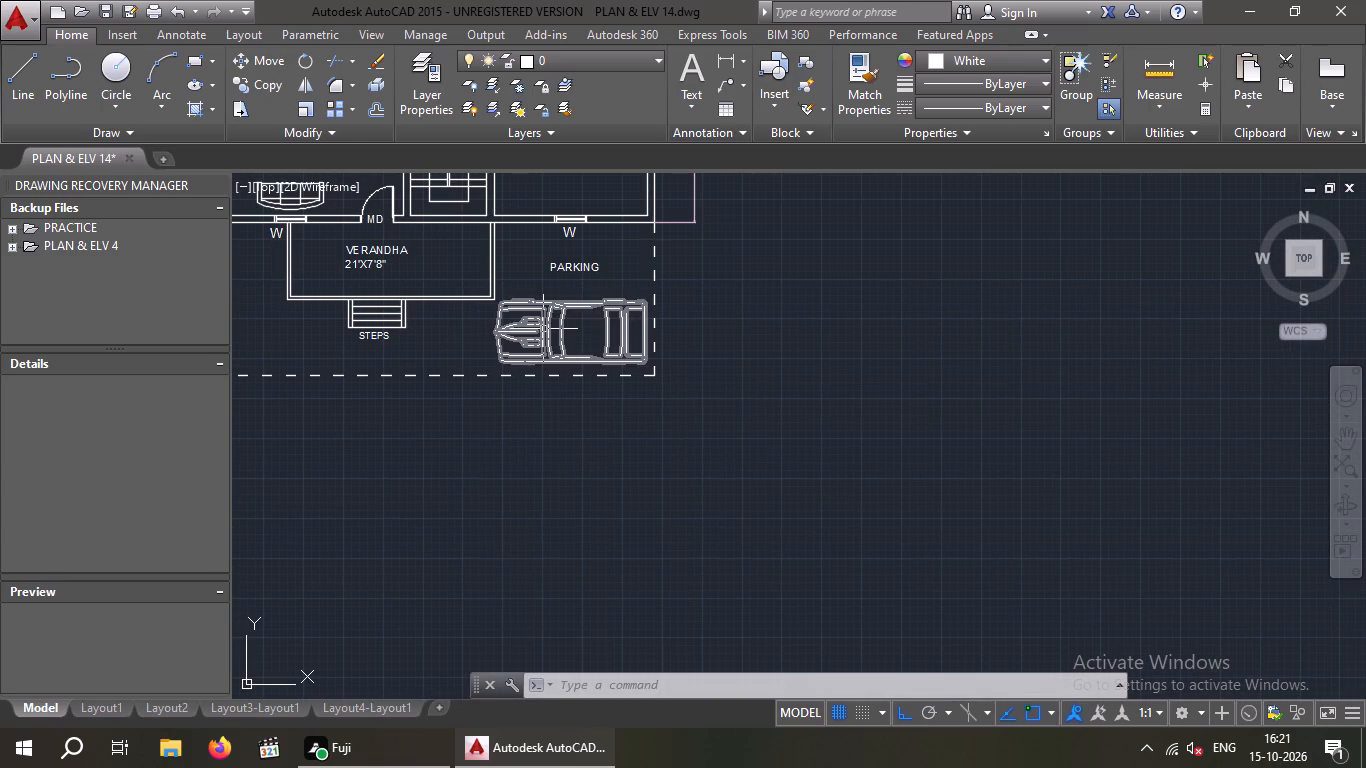
left_click(543, 329)
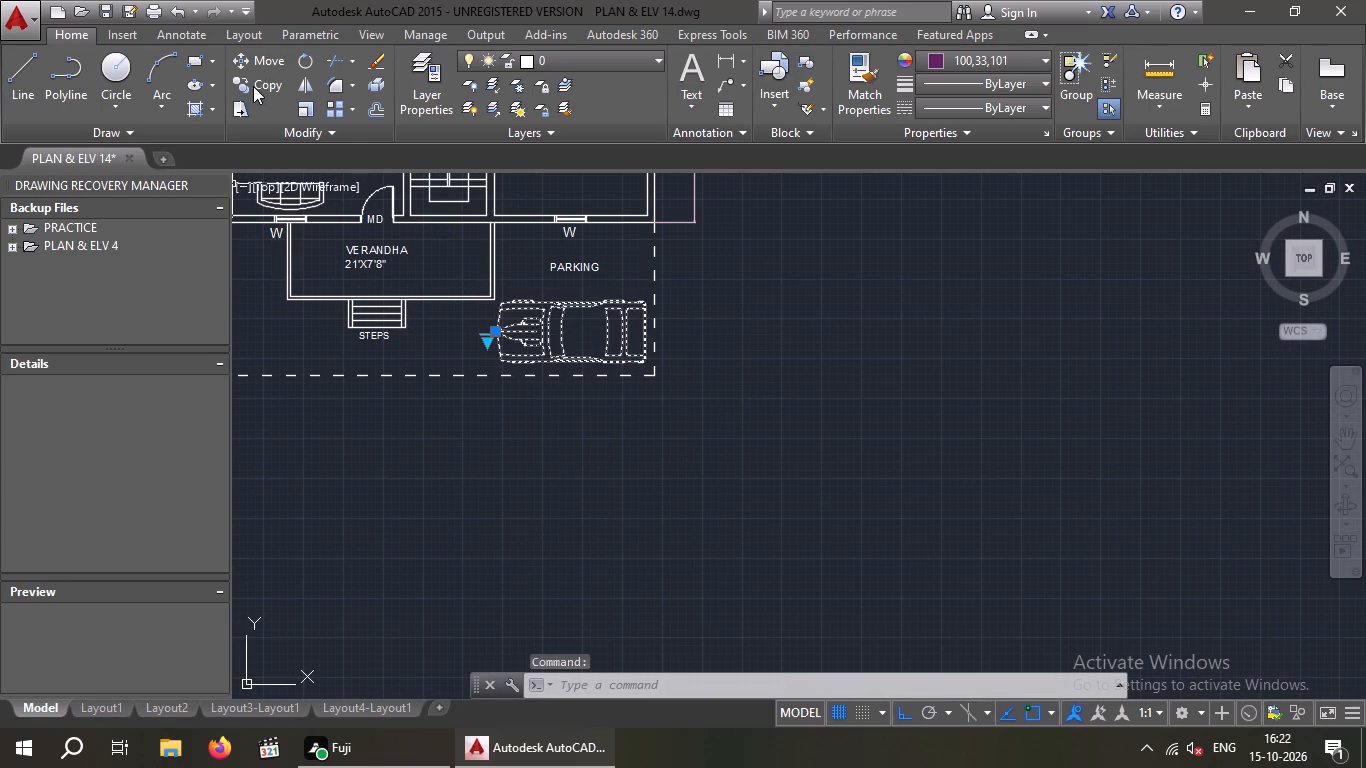
left_click(255, 85)
left_click(501, 334)
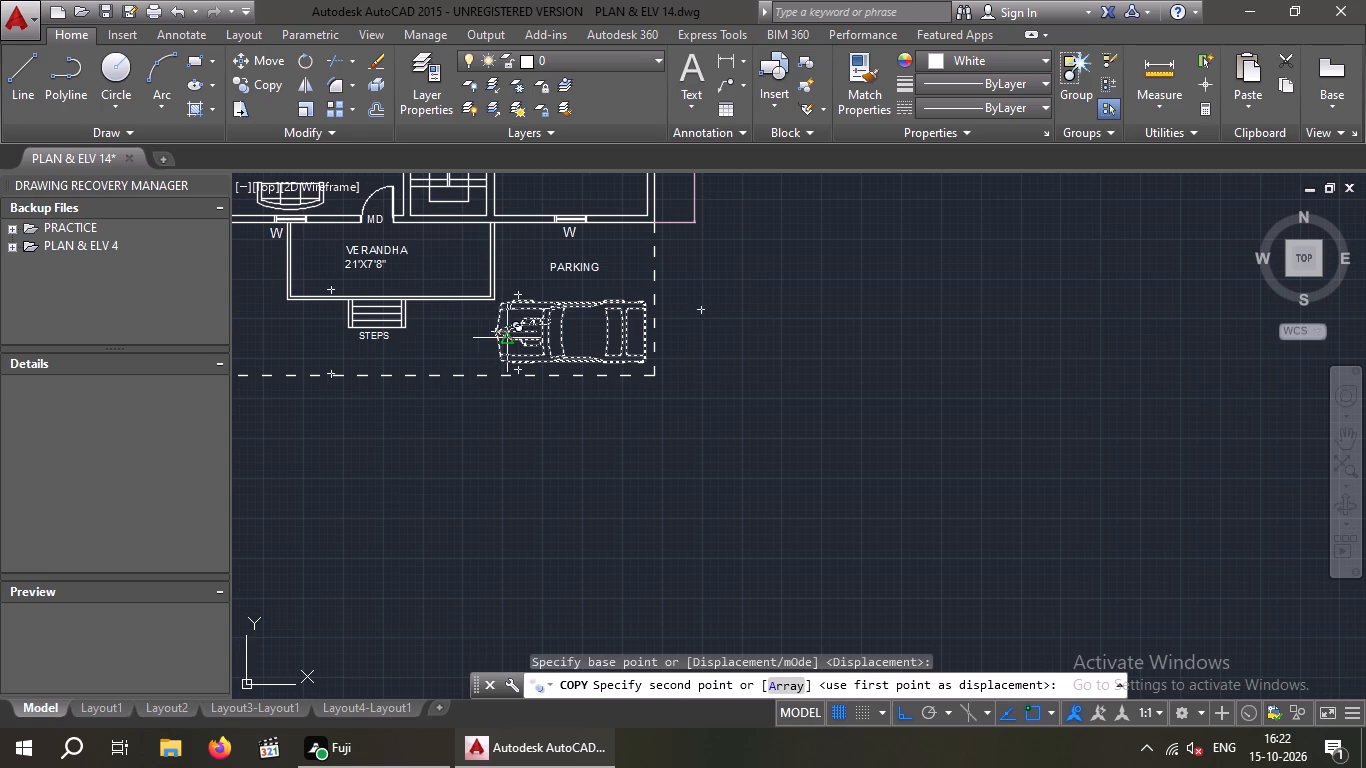
scroll(506, 336, "down", 4)
scroll(534, 595, "up", 1)
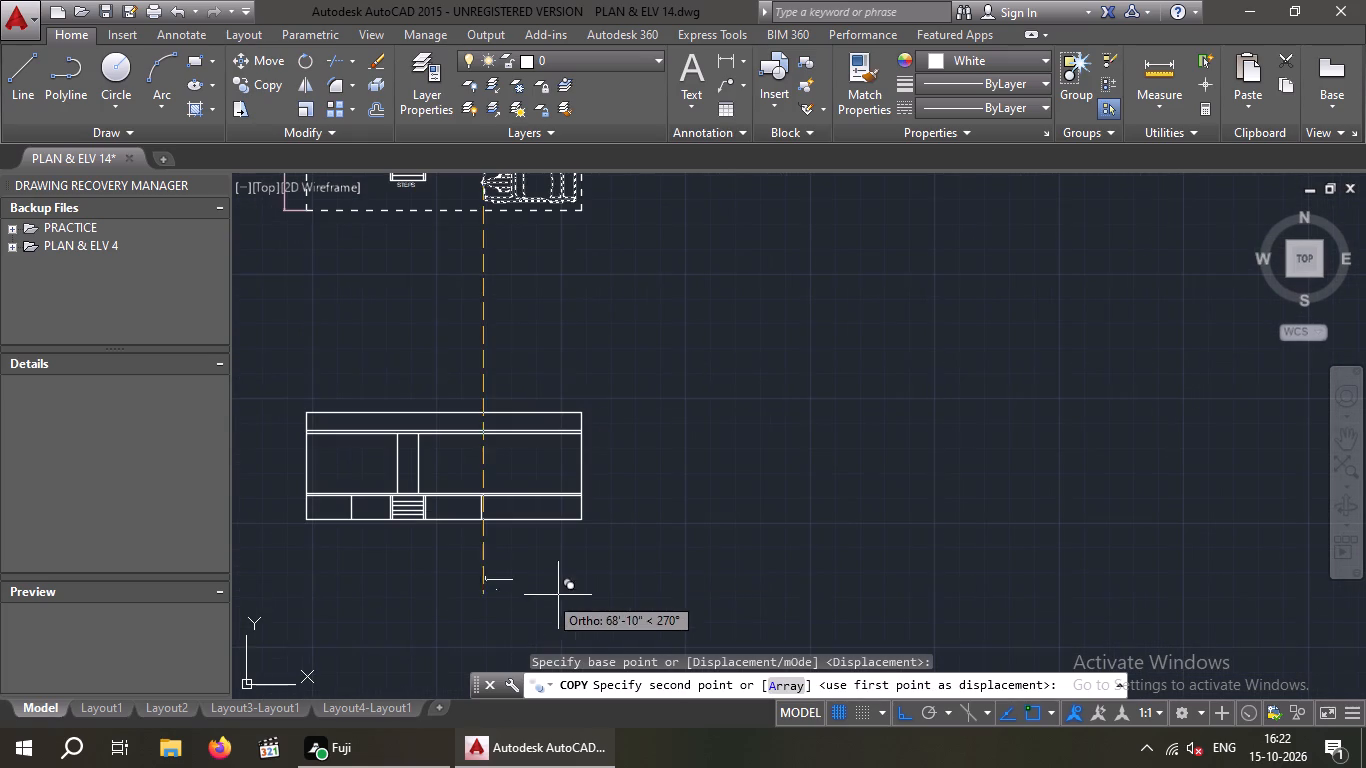
left_click(498, 566)
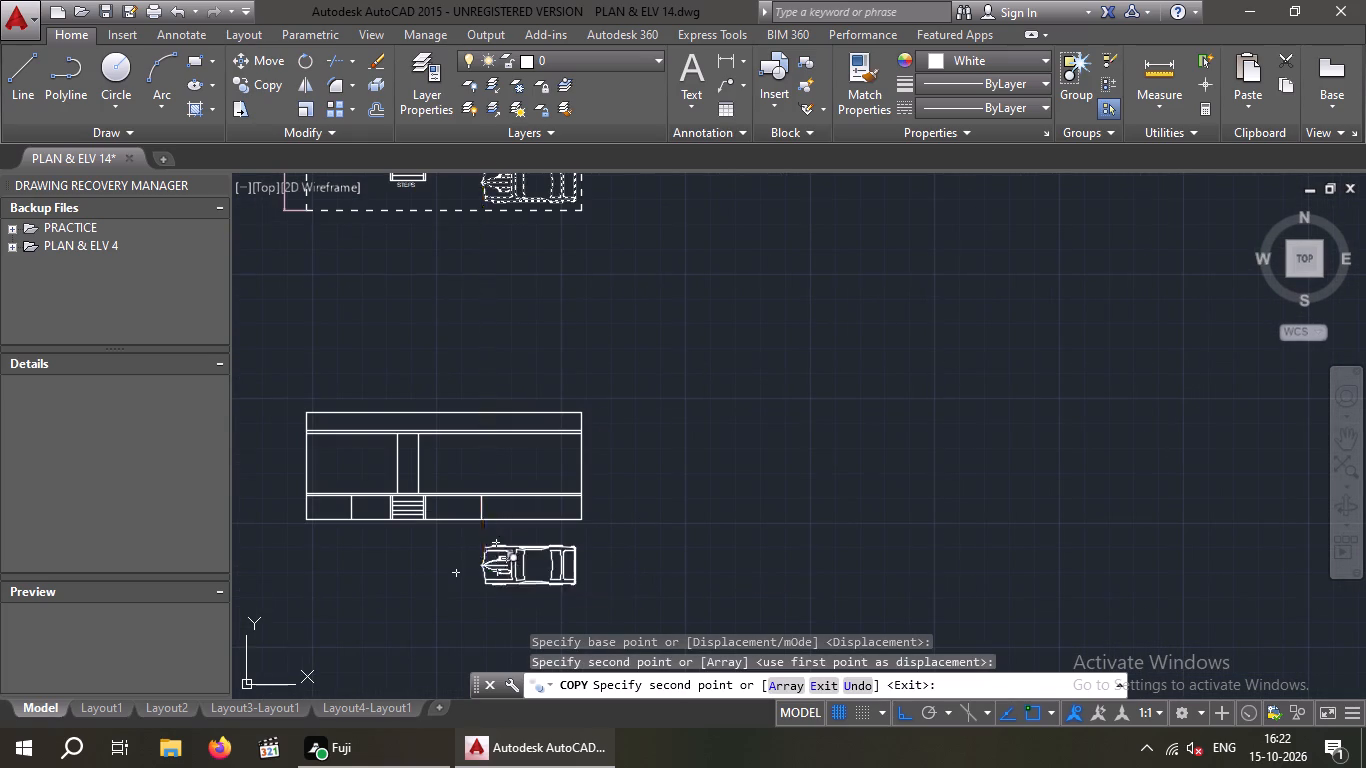
Switch the copied car below the elevation to the Sports Car (Side) view.
key("Escape")
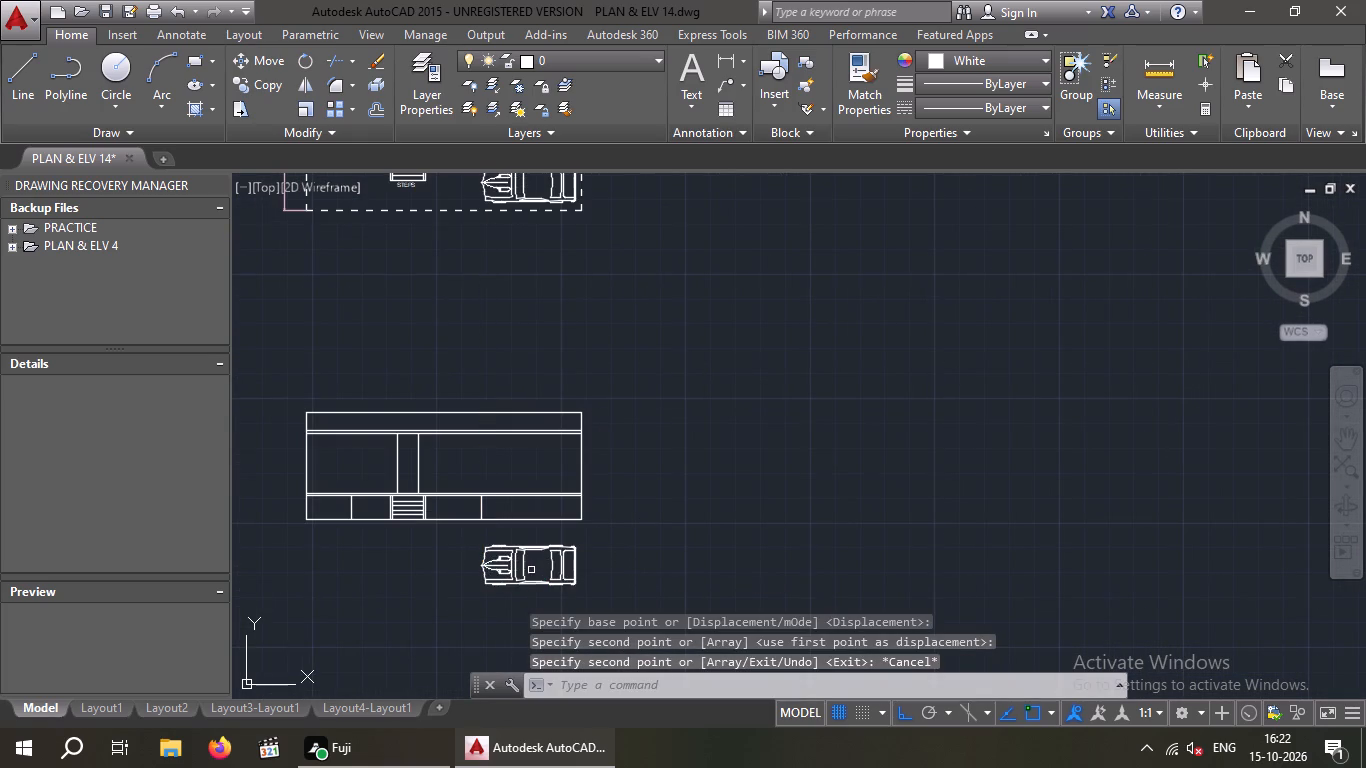
left_click(523, 564)
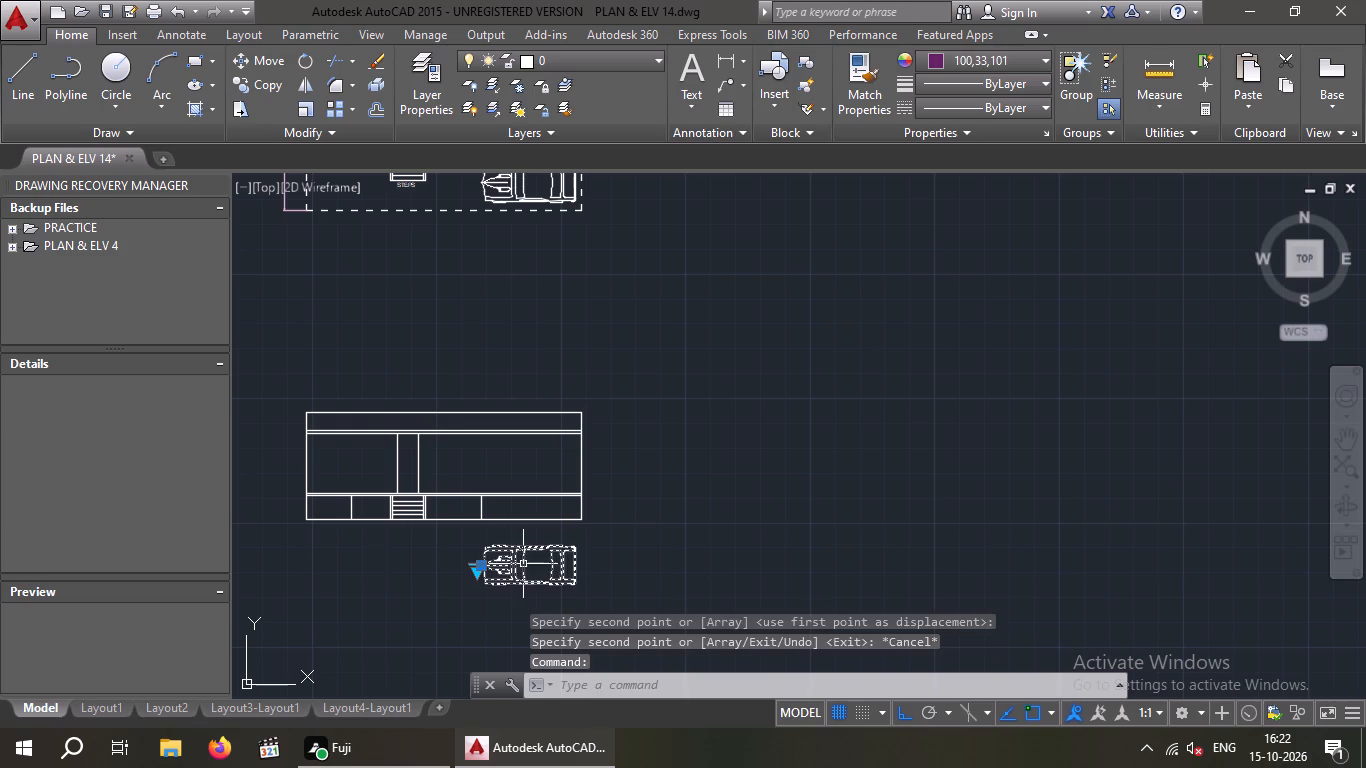
scroll(477, 573, "up", 2)
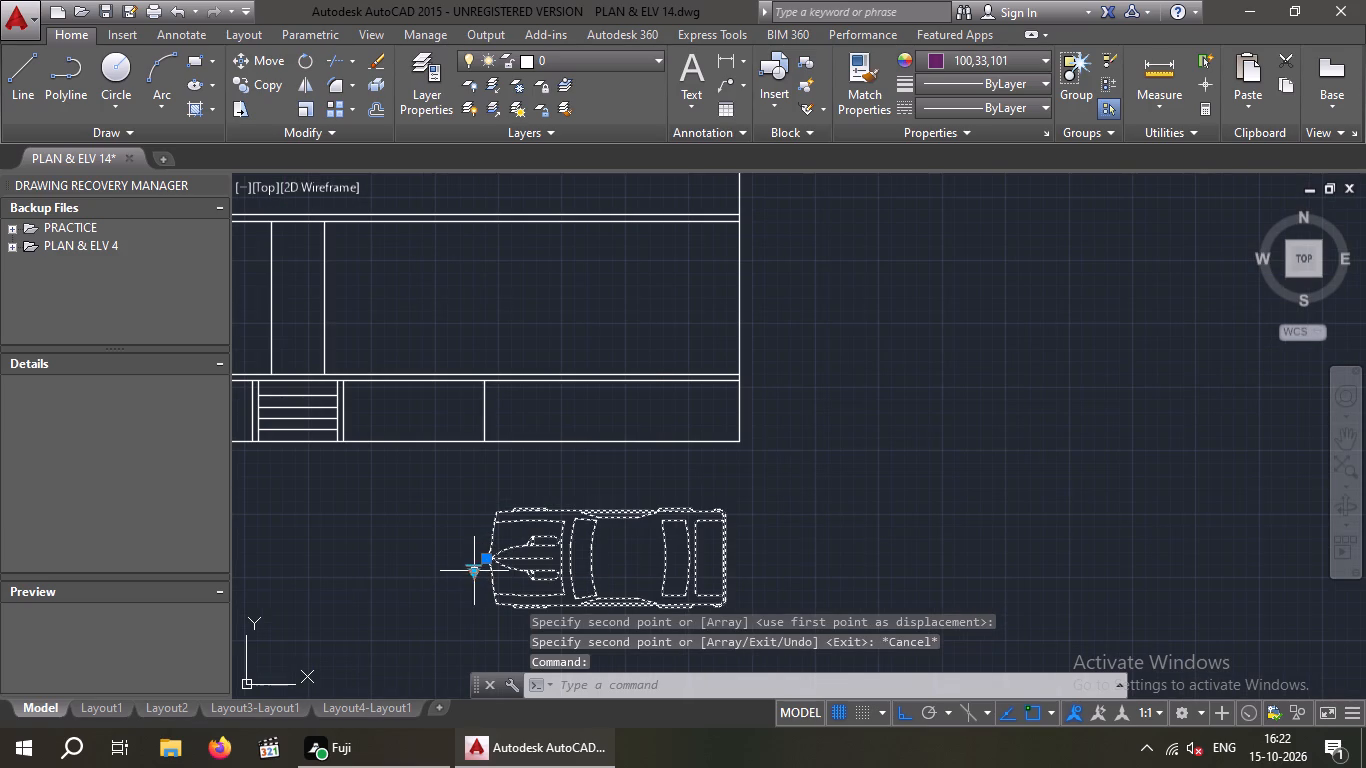
left_click(475, 573)
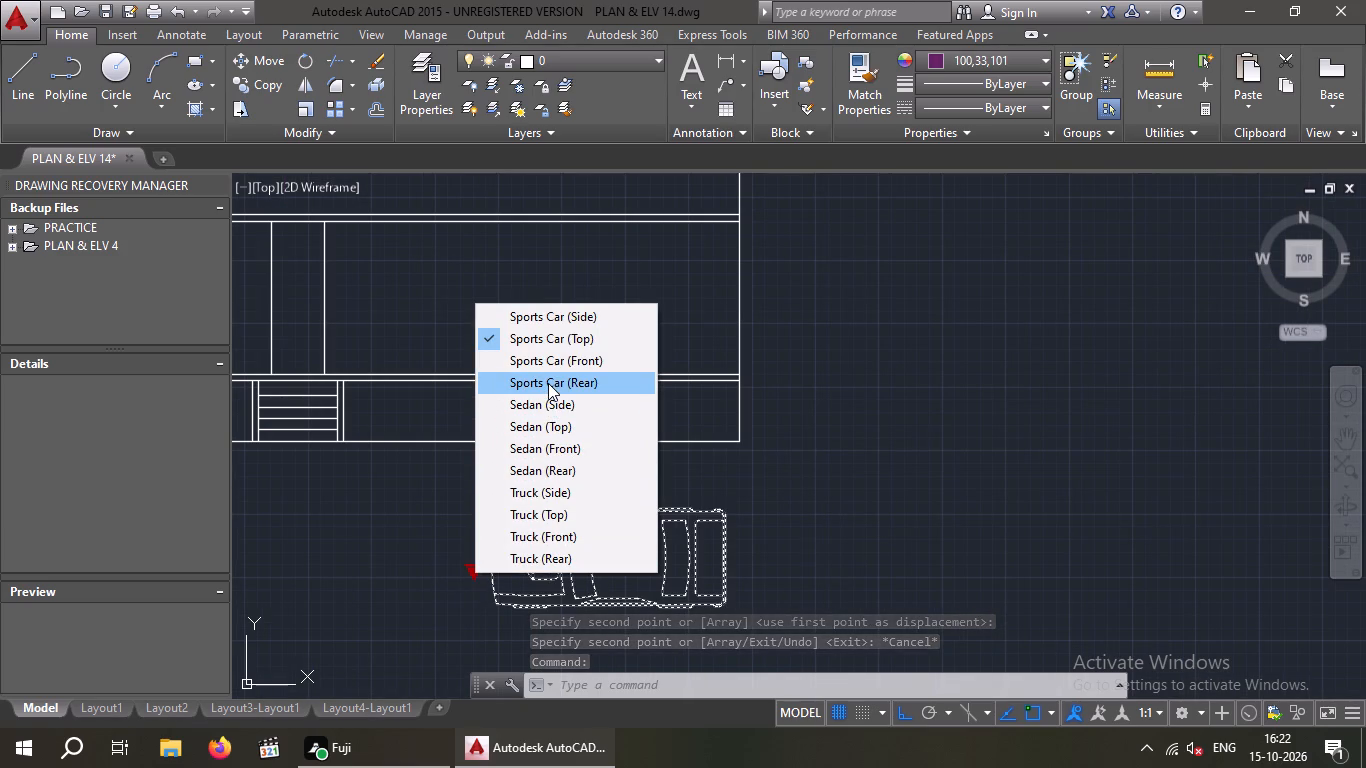
left_click(549, 319)
scroll(548, 323, "down", 1)
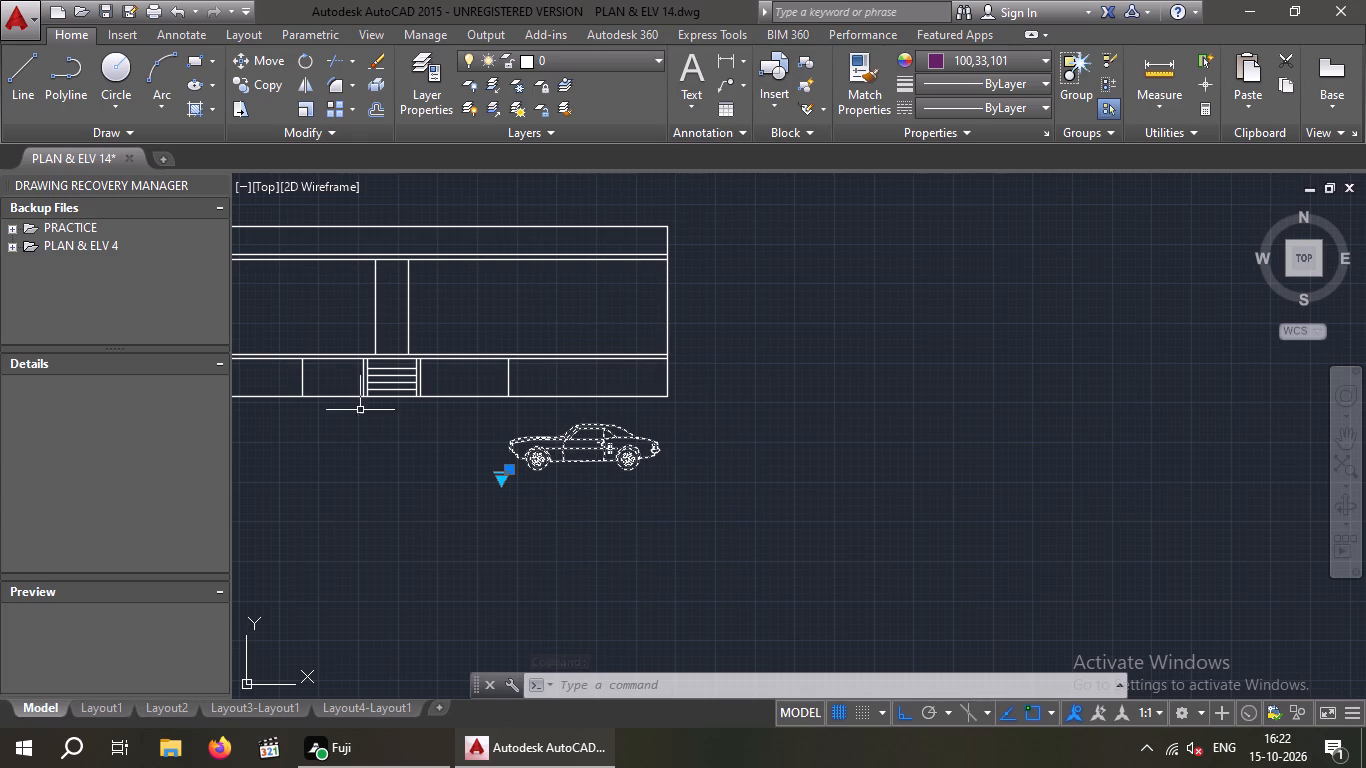
Move the side-view car horizontally about 8" toward the steps, using its front end as the base point.
left_click(253, 56)
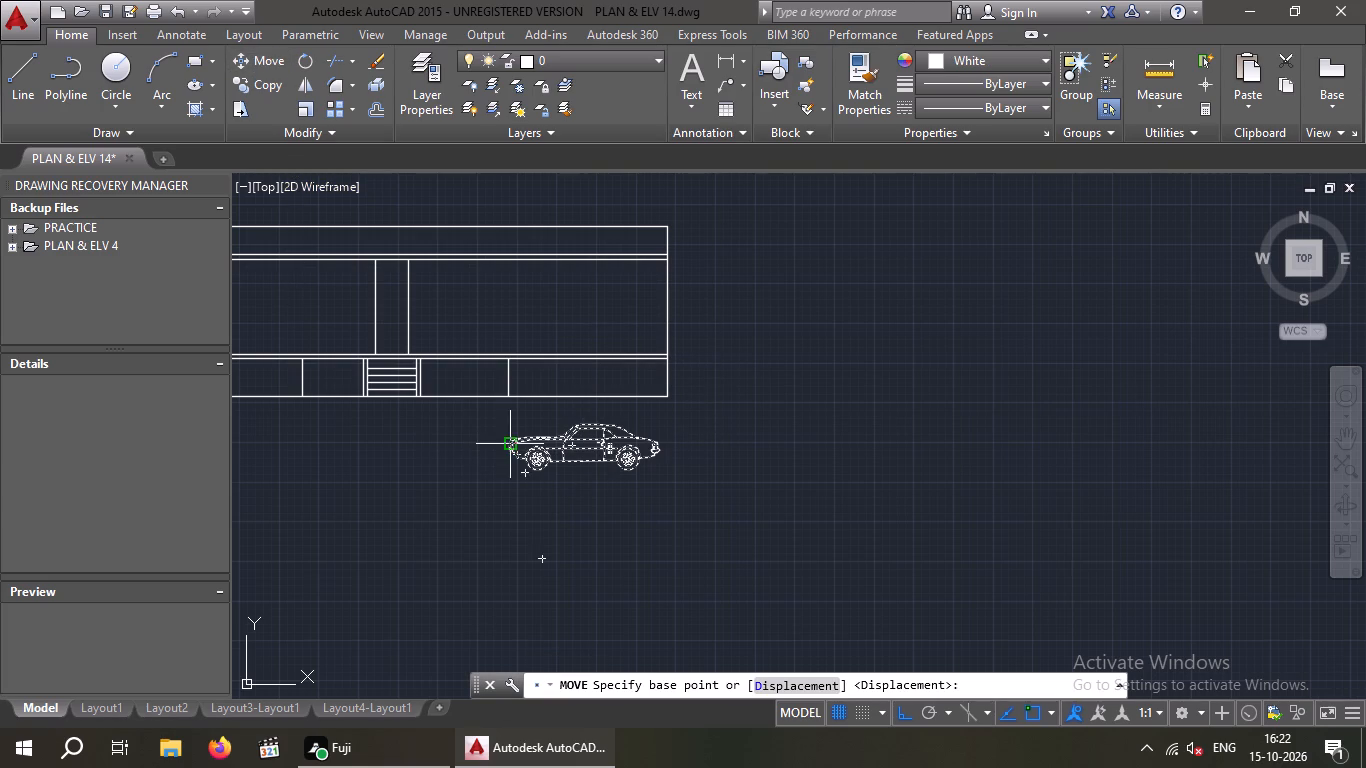
scroll(507, 441, "up", 4)
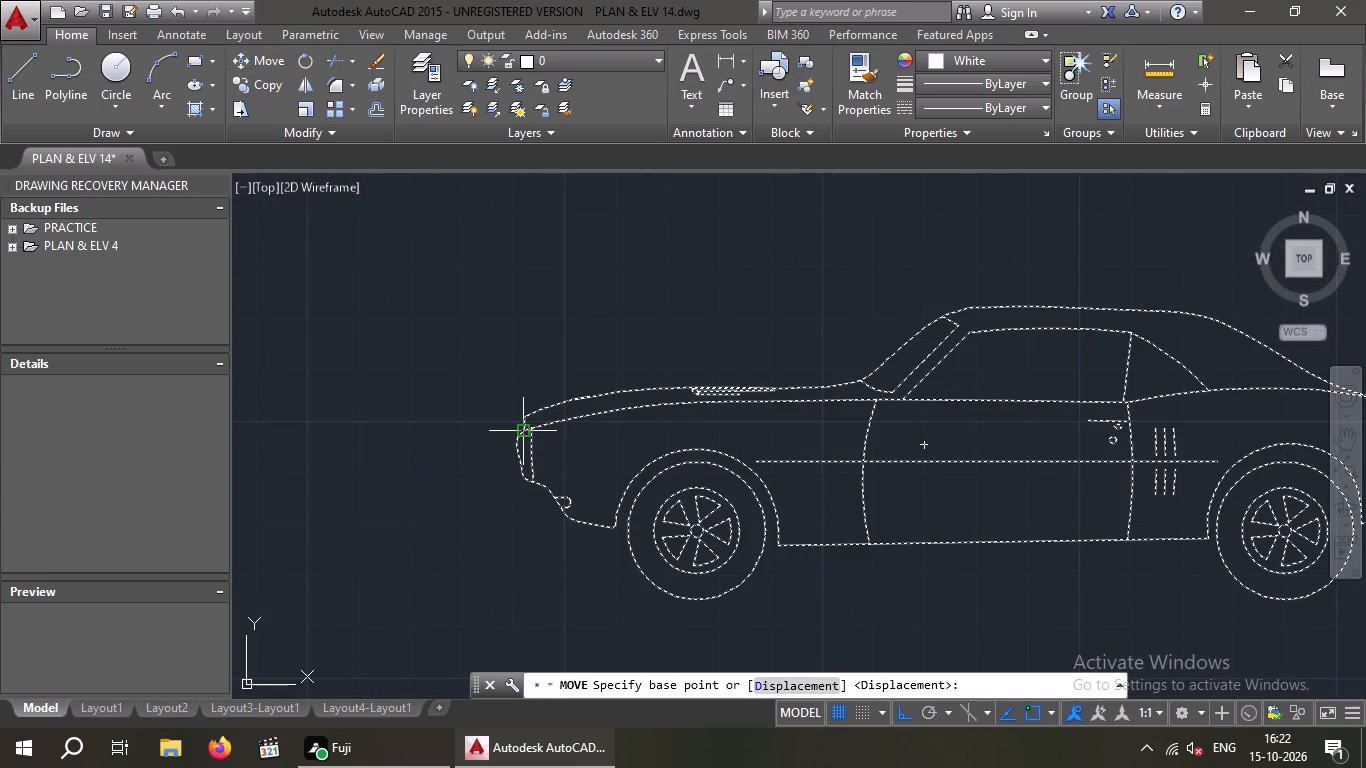
left_click(520, 433)
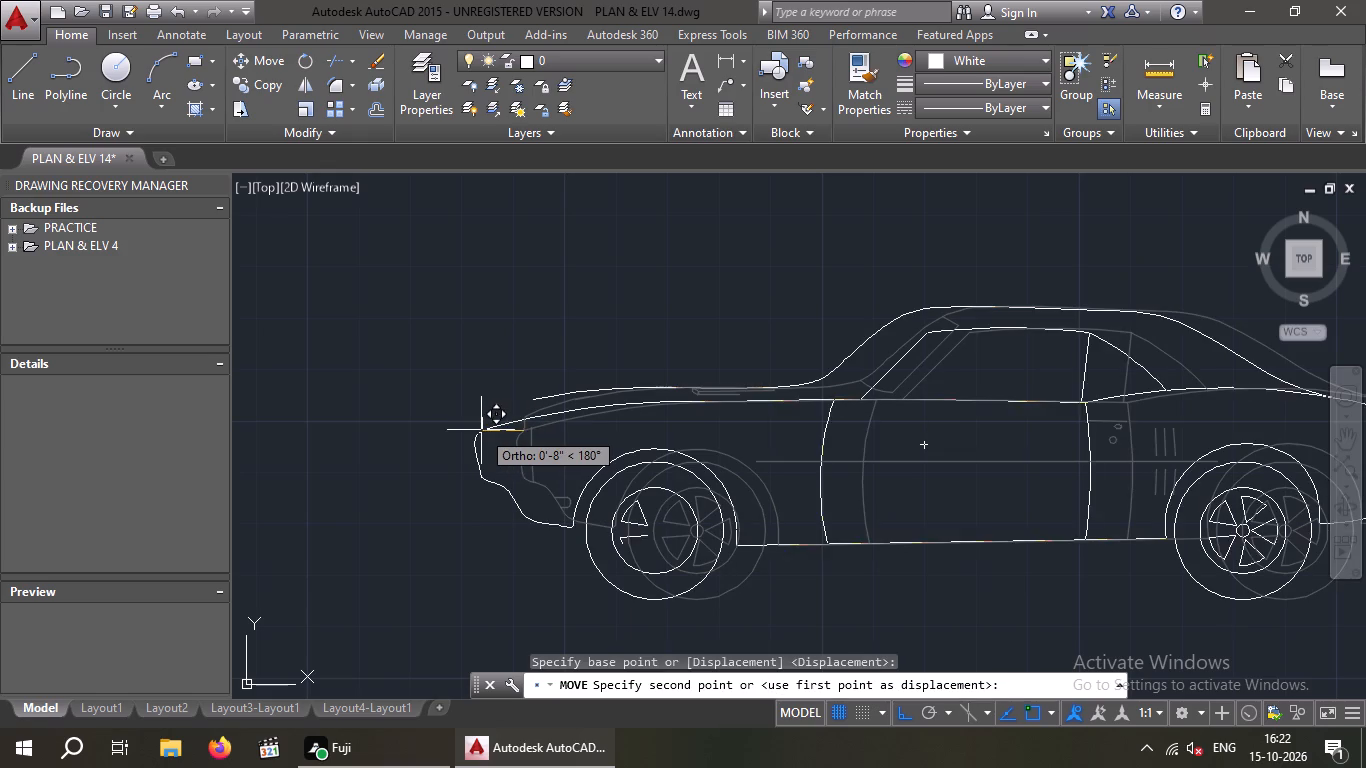
left_click(481, 430)
scroll(483, 429, "down", 2)
key("Escape")
scroll(525, 443, "down", 2)
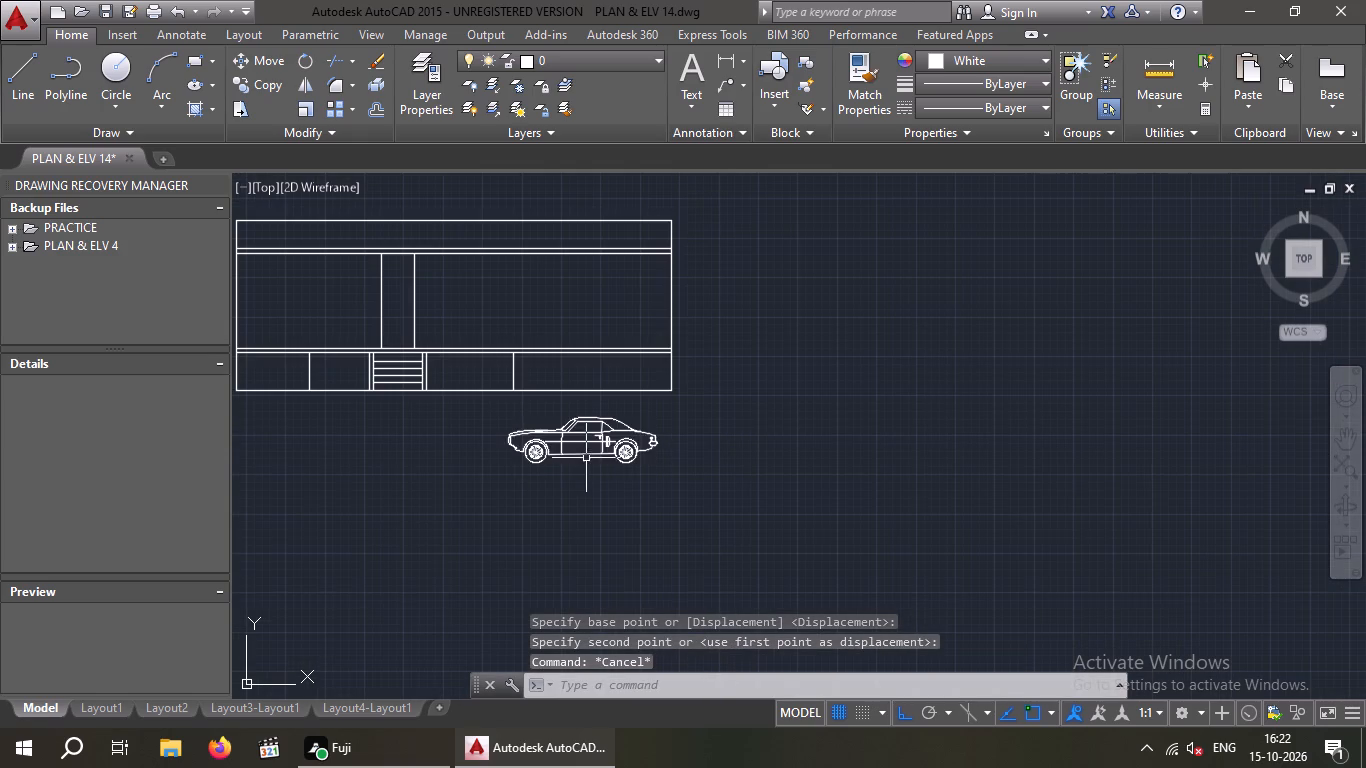
Compare the elevation and side-view car with the verandha, steps and parking in the floor plan above.
middle_click(607, 480)
scroll(607, 480, "down", 3)
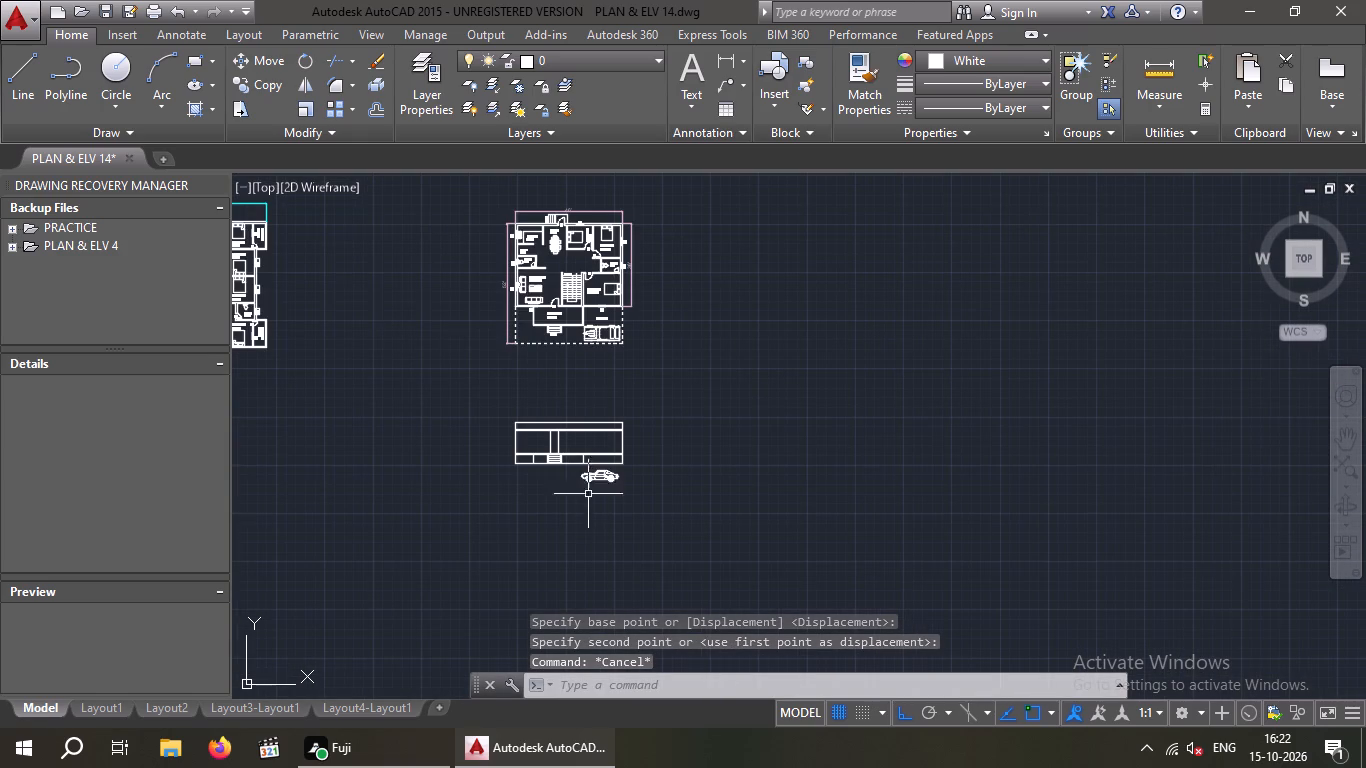
scroll(594, 363, "up", 2)
middle_click_drag(594, 362, 579, 340)
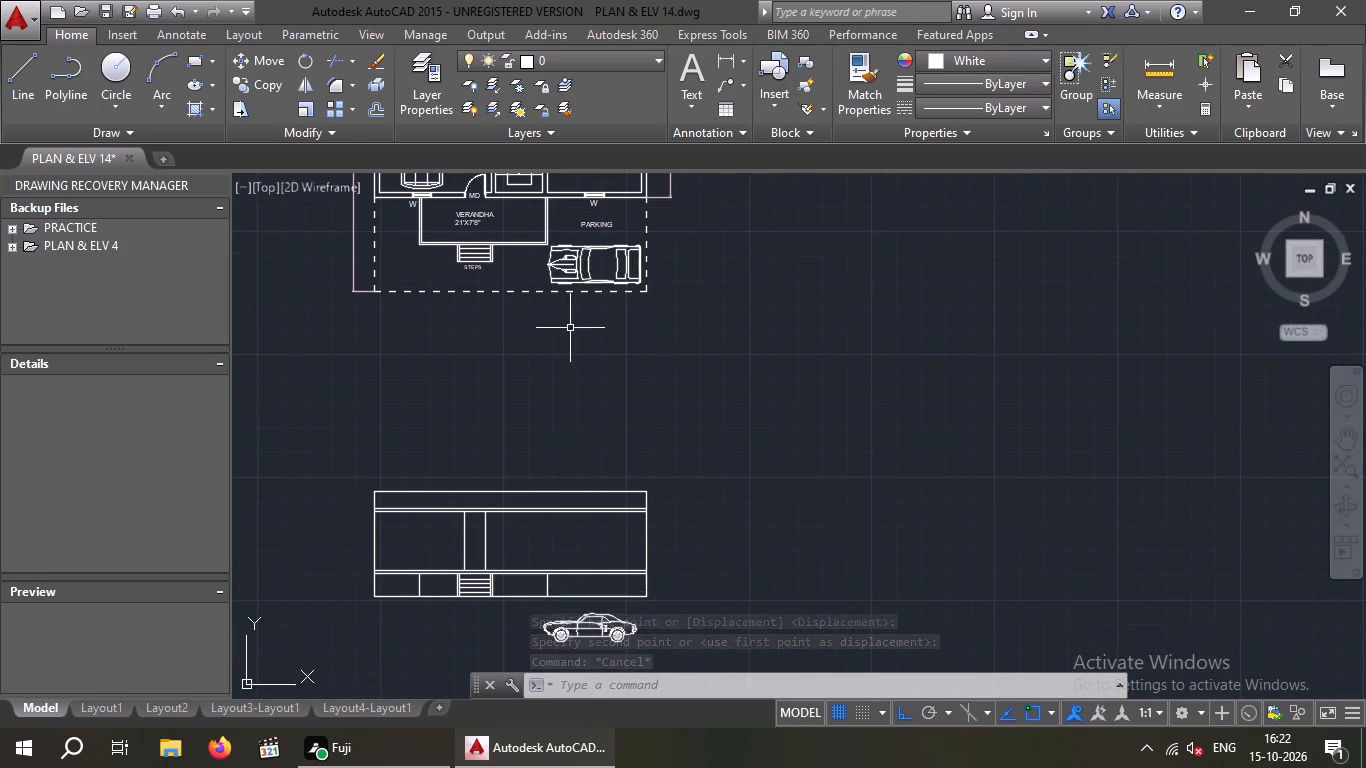
scroll(570, 328, "down", 1)
scroll(531, 485, "up", 1)
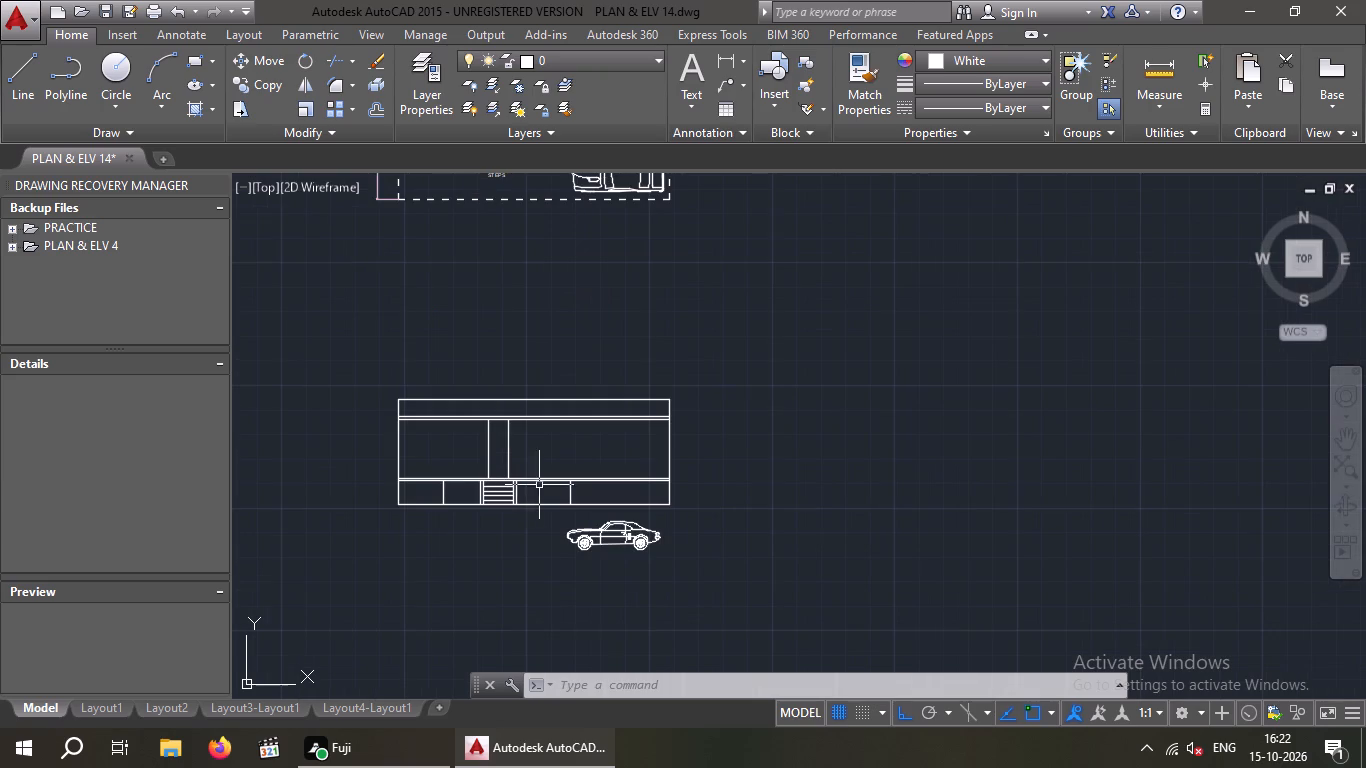
scroll(672, 490, "up", 2)
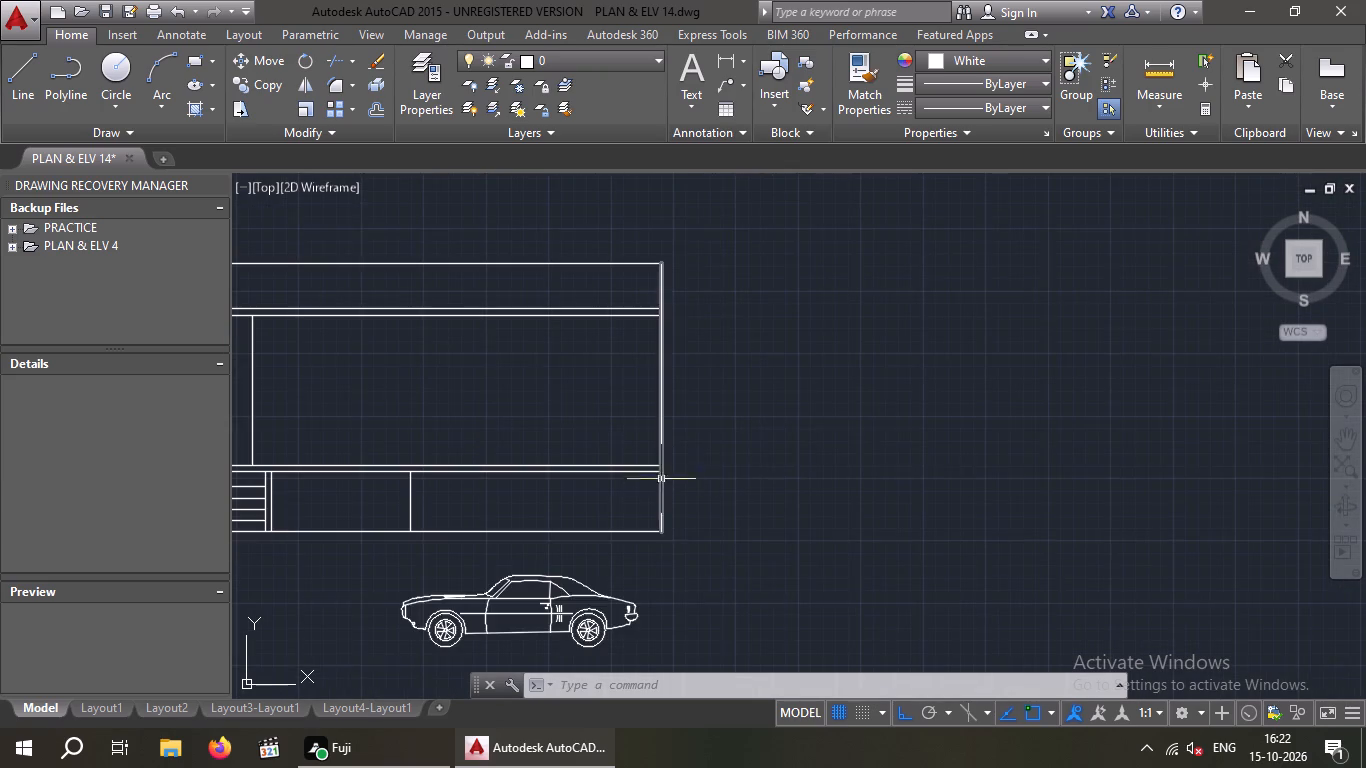
scroll(613, 478, "down", 2)
scroll(500, 457, "up", 1)
middle_click_drag(480, 467, 543, 483)
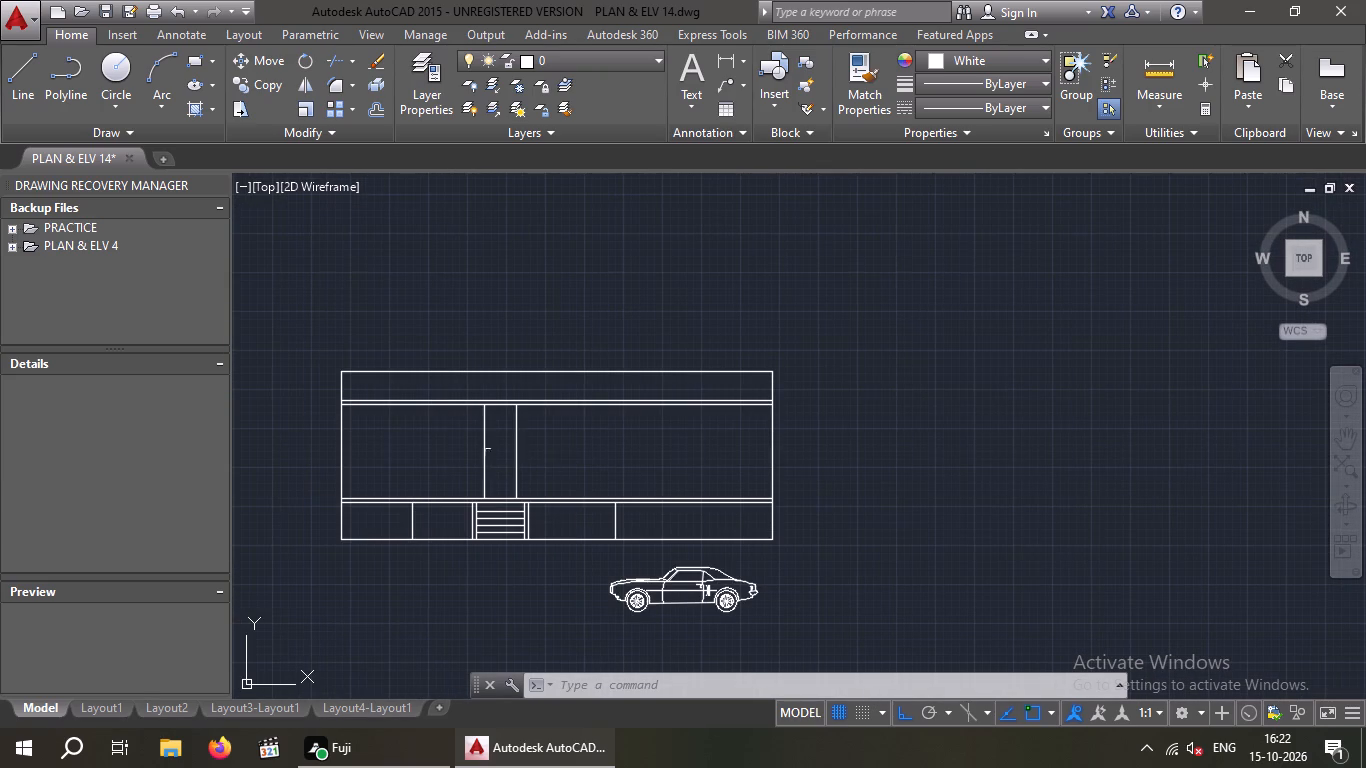
Offset the upper of the two floor lines above the steps upward by 7' for the door head.
scroll(483, 443, "up", 3)
middle_click_drag(557, 466, 493, 430)
scroll(491, 429, "down", 2)
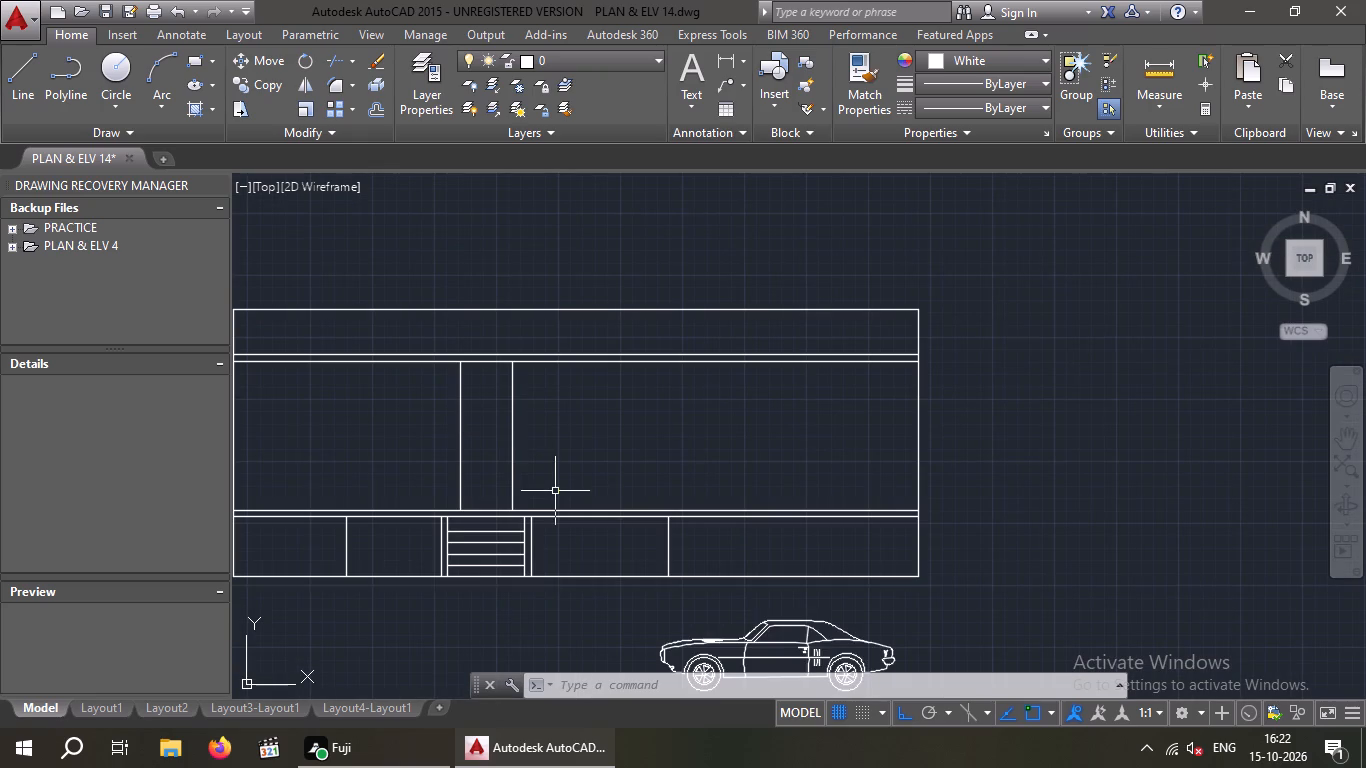
key("o")
key("Return")
type("7'")
key("Return")
left_click_drag(550, 510, 554, 499)
left_click(570, 445)
key("Escape")
key("Escape")
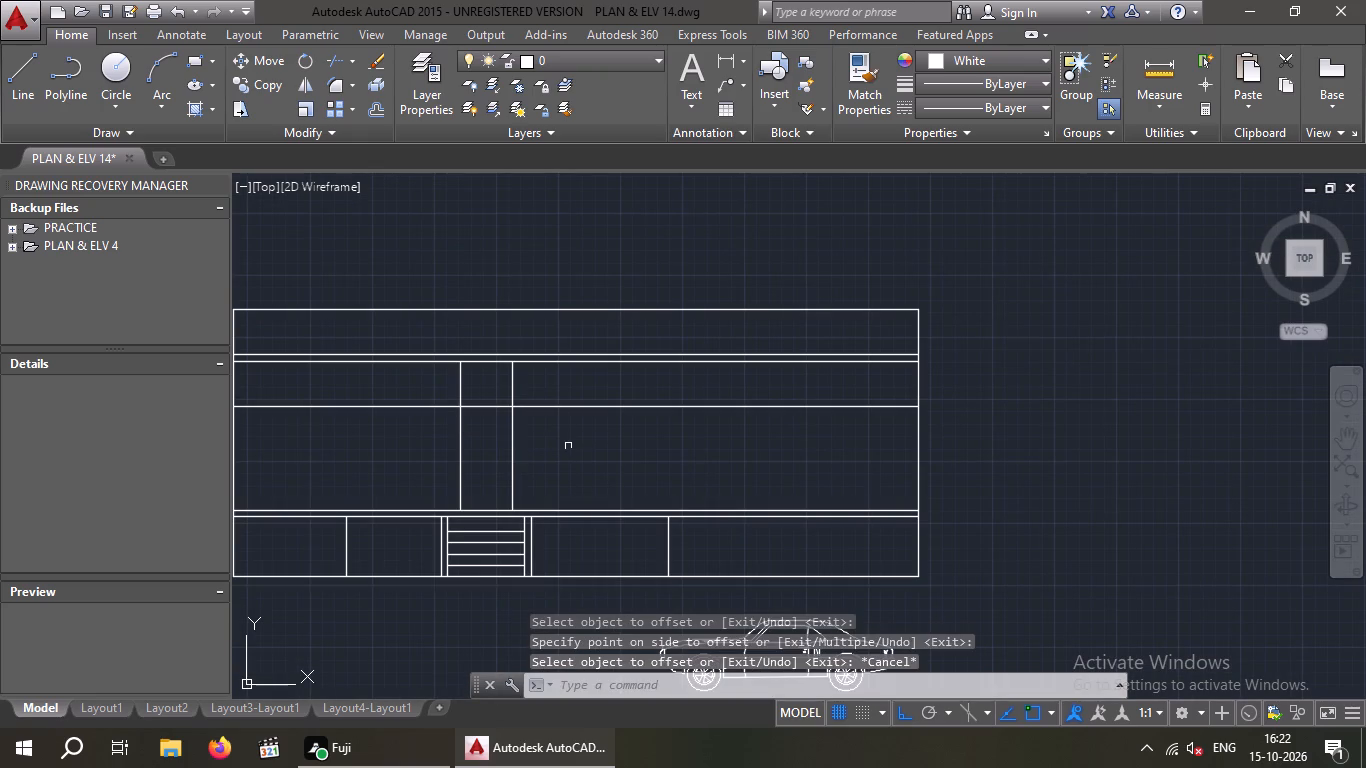
Trim the door head line on both sides, keeping only the part between the door's vertical edges.
type("TR")
key("space")
key("space")
left_click_drag(603, 448, 594, 448)
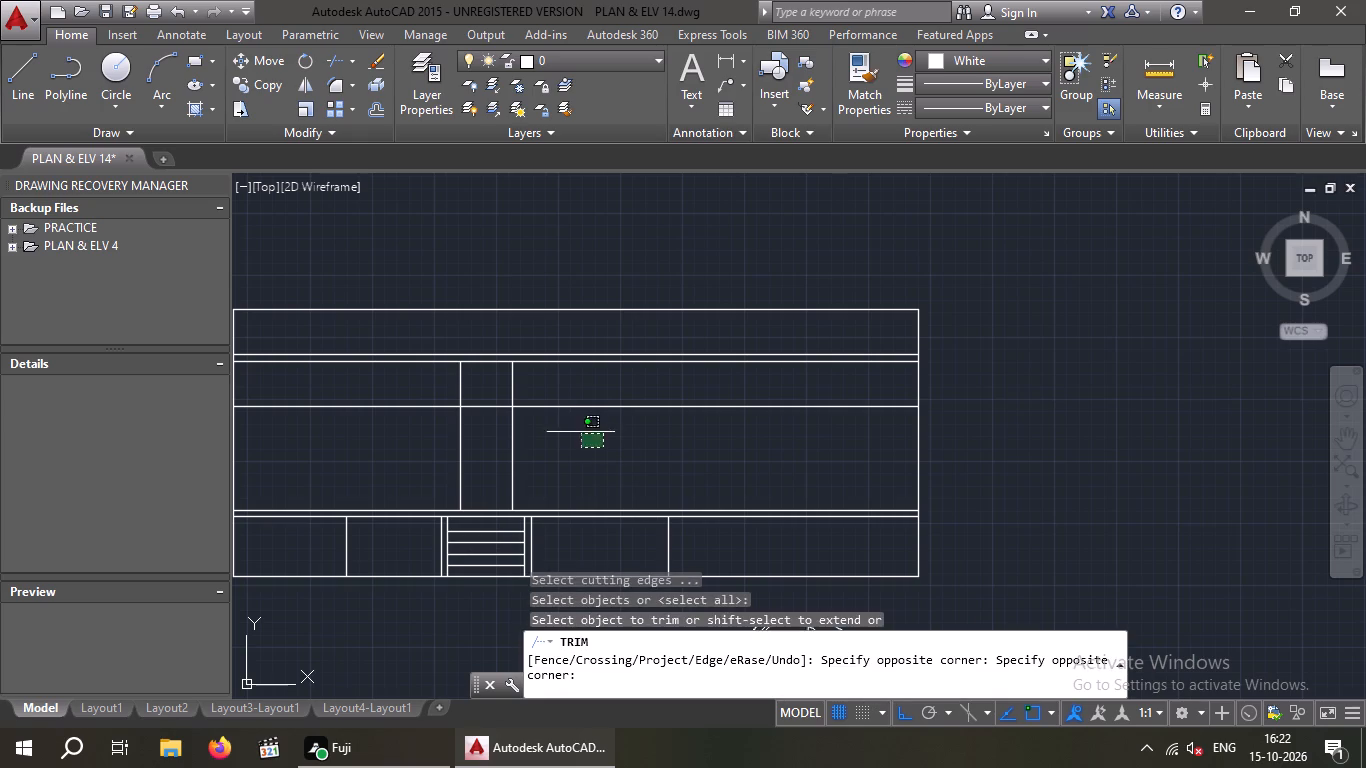
left_click(570, 396)
left_click(381, 458)
left_click(336, 390)
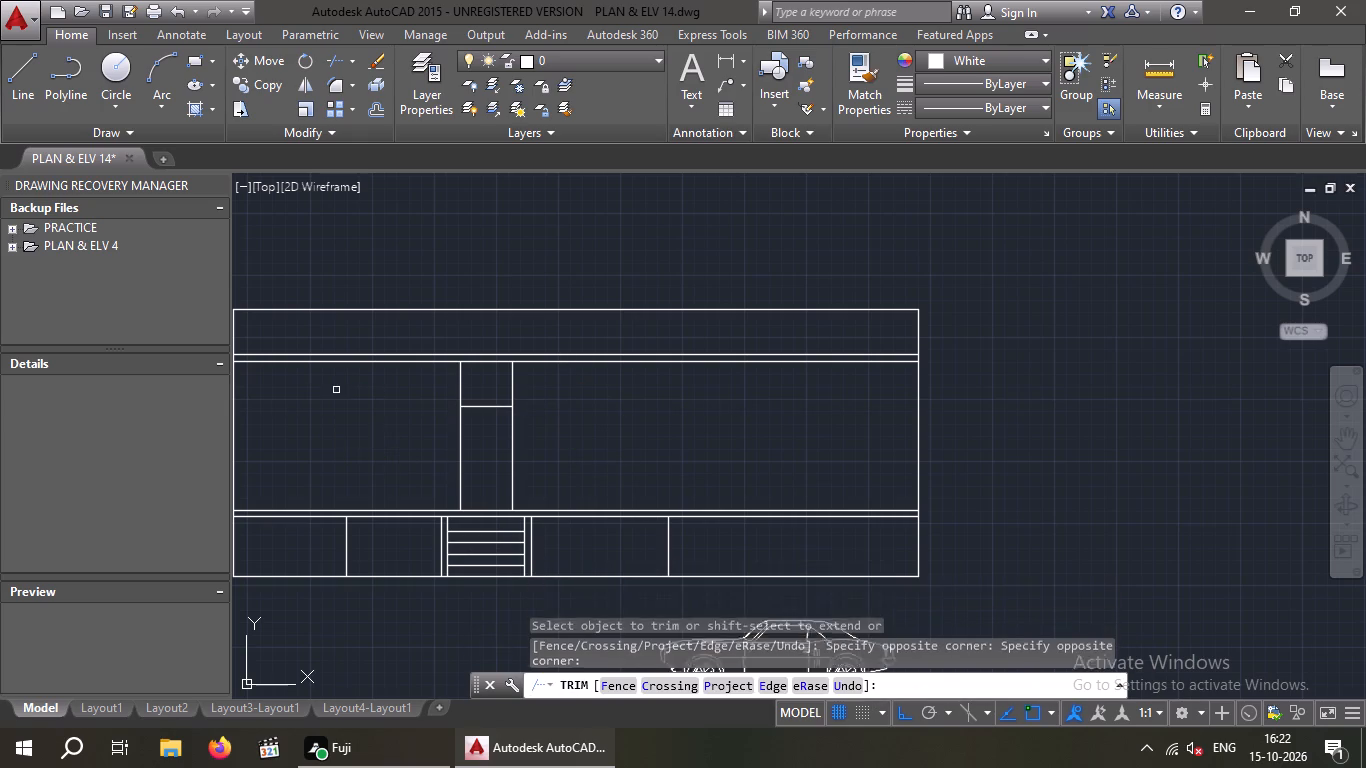
Trim both vertical door lines above the door head.
middle_click_drag(389, 418, 368, 480)
scroll(388, 461, "down", 1)
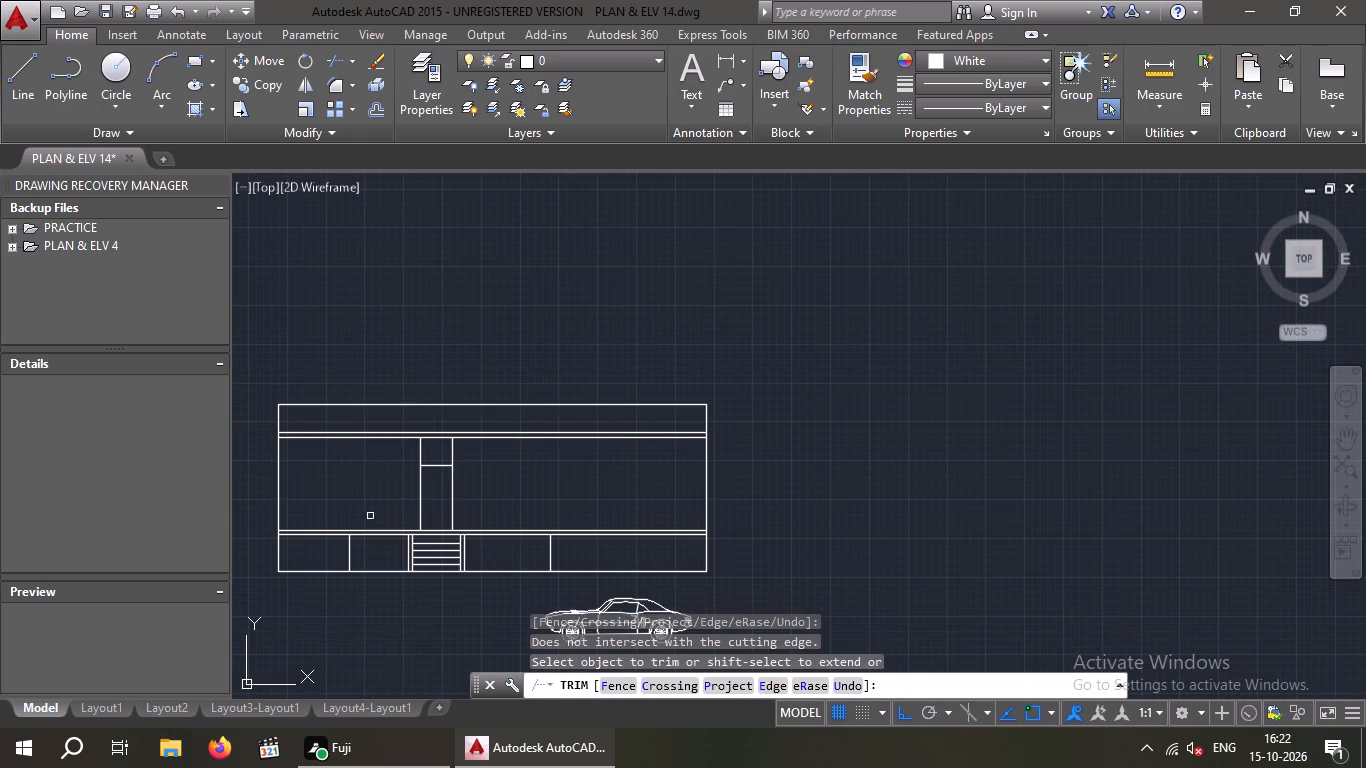
scroll(432, 458, "up", 1)
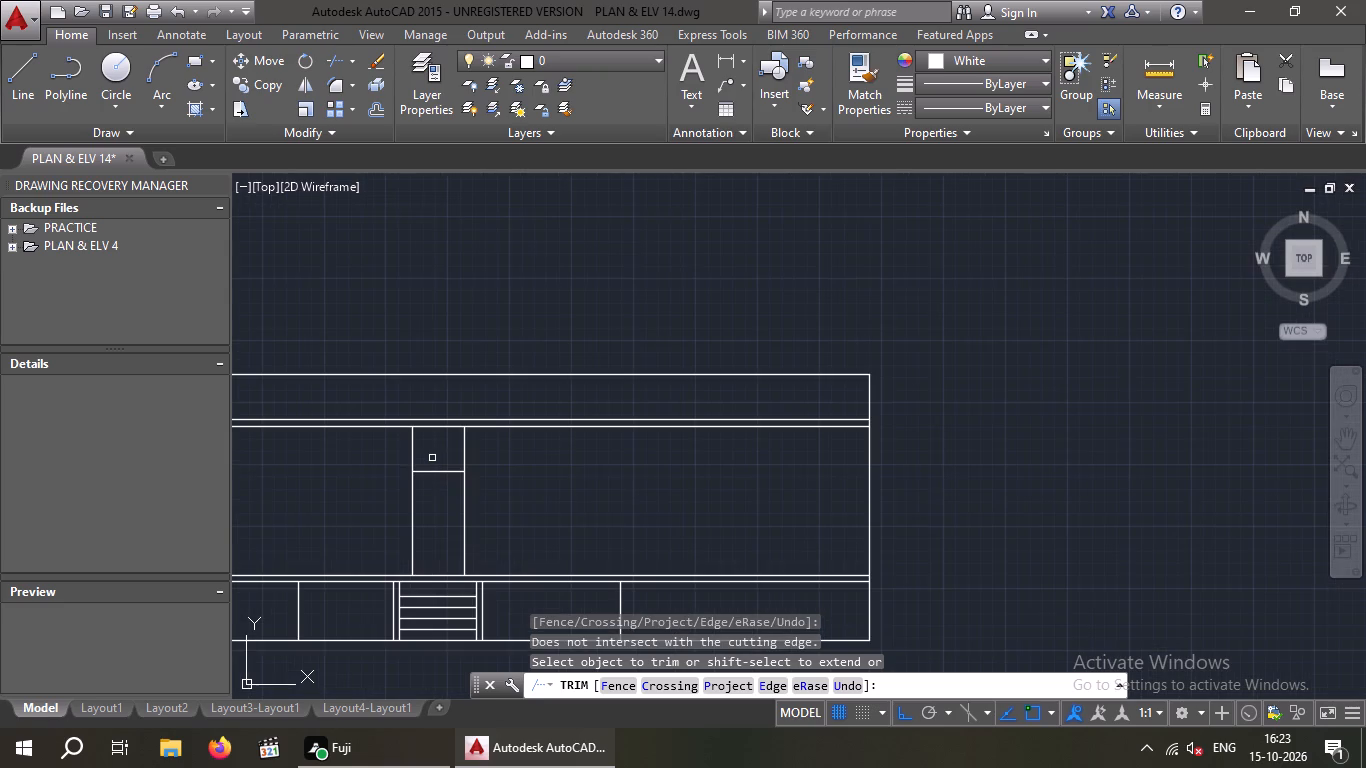
scroll(432, 458, "down", 2)
scroll(433, 449, "up", 2)
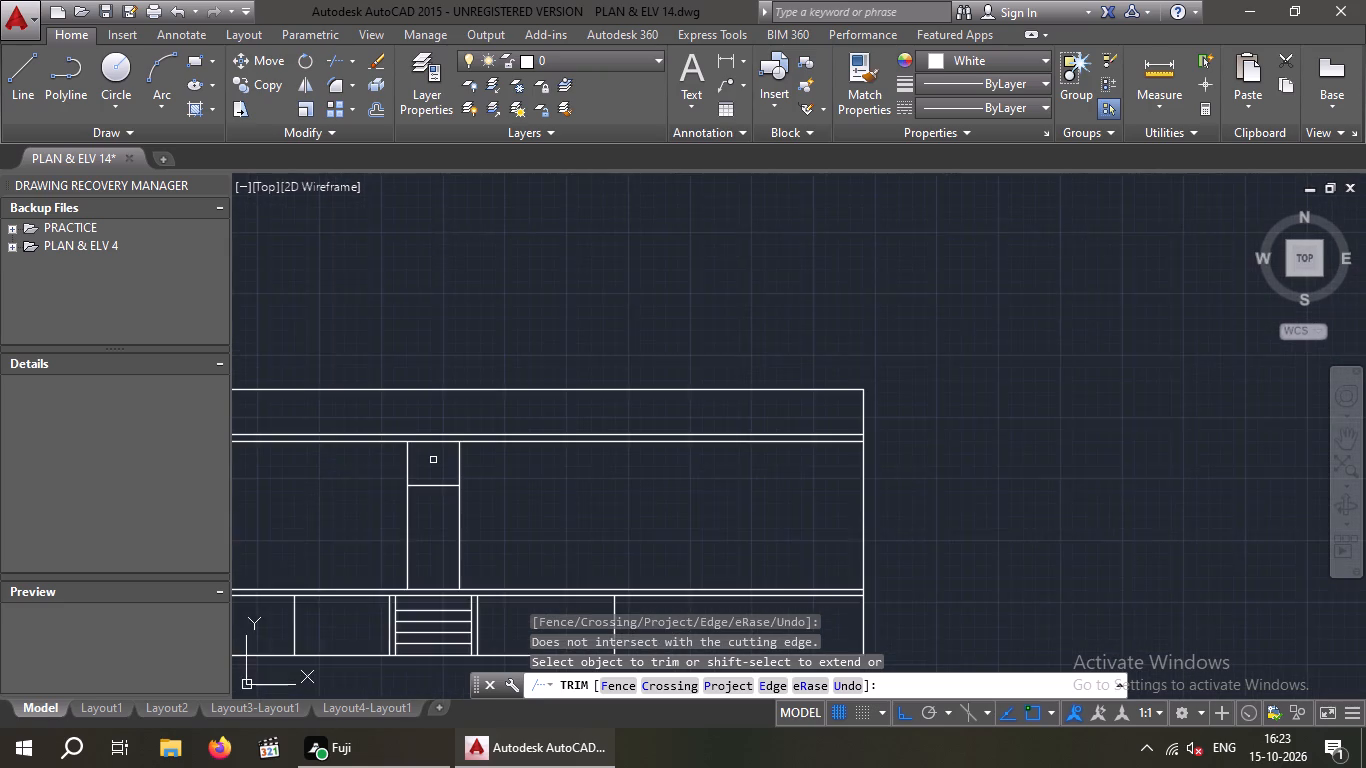
scroll(433, 462, "up", 2)
left_click_drag(585, 461, 503, 475)
left_click(332, 505)
scroll(464, 472, "down", 2)
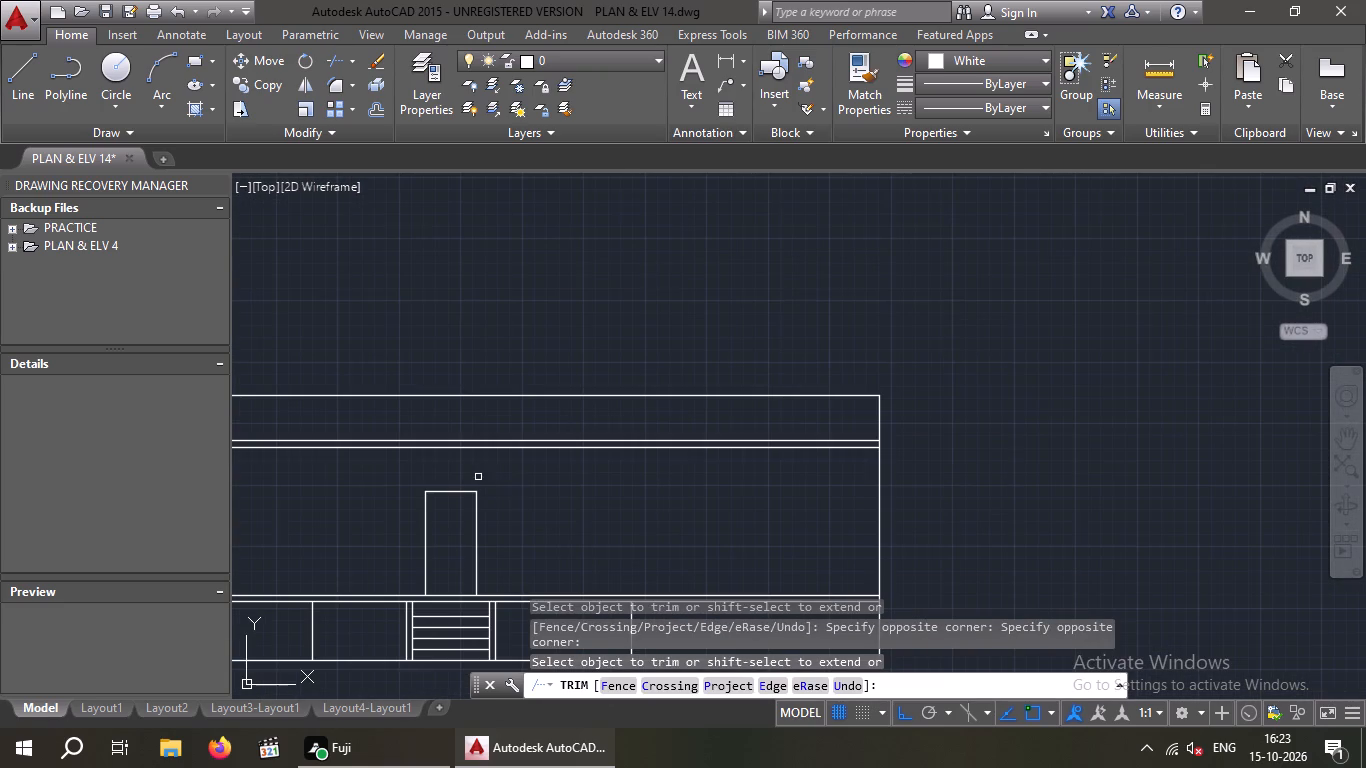
middle_click(522, 470)
middle_click_drag(526, 508, 527, 477)
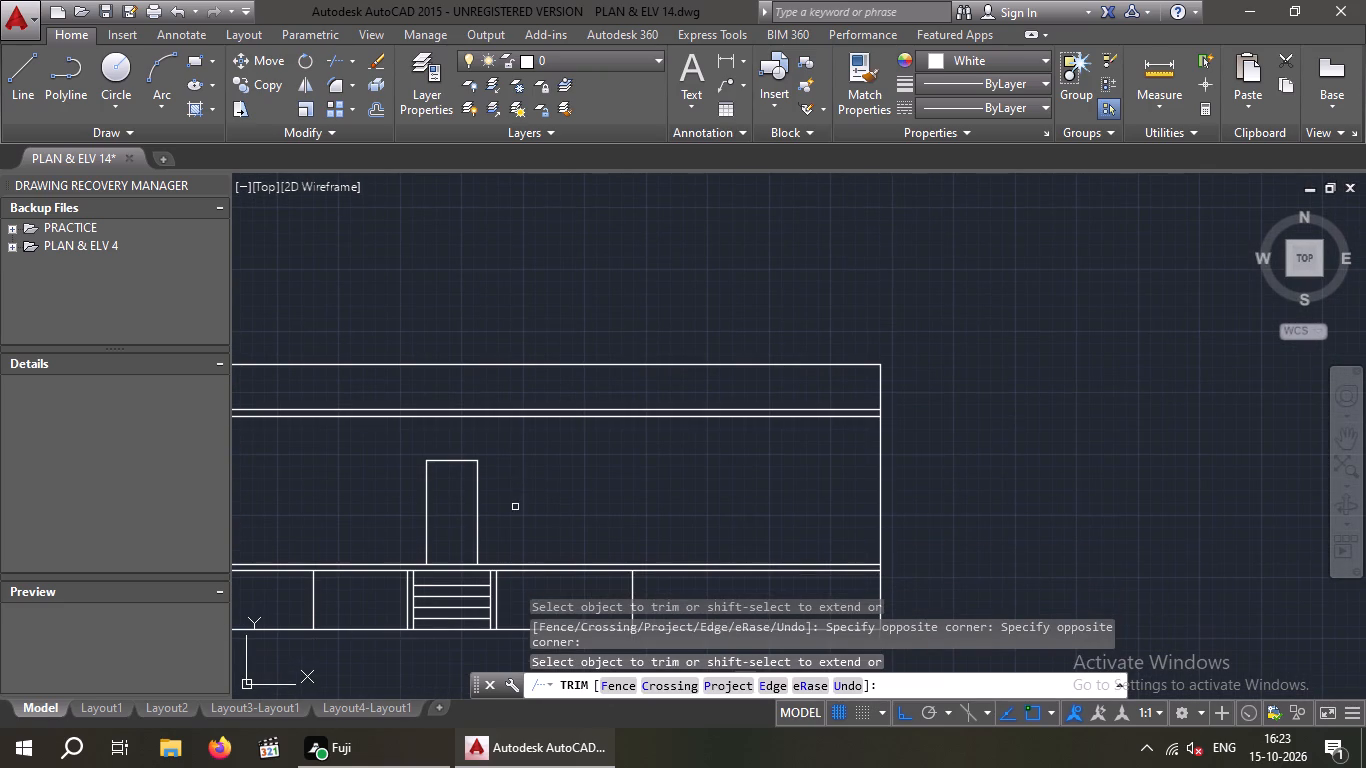
key("Escape")
key("Escape")
Offset the door's two vertical edges and its head line 3" inward to form the frame.
key("o")
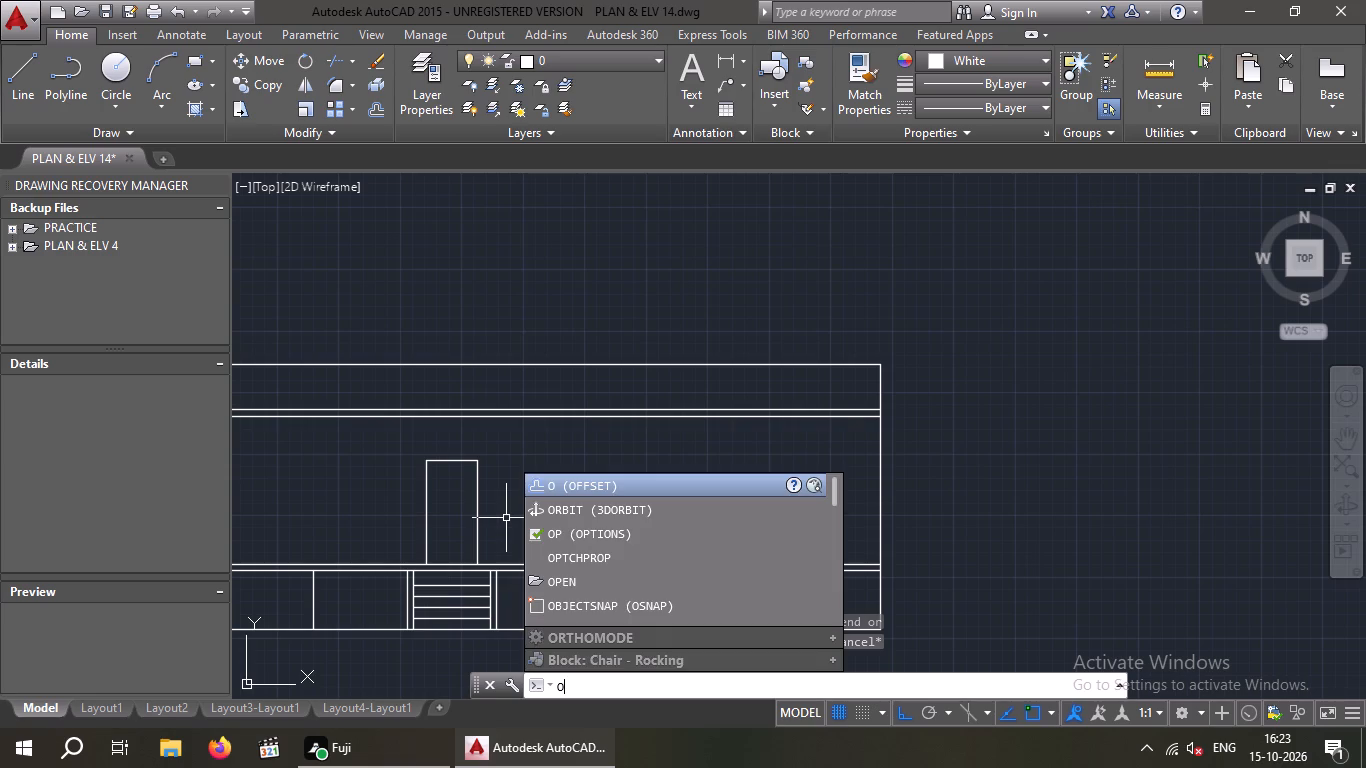
key("Return")
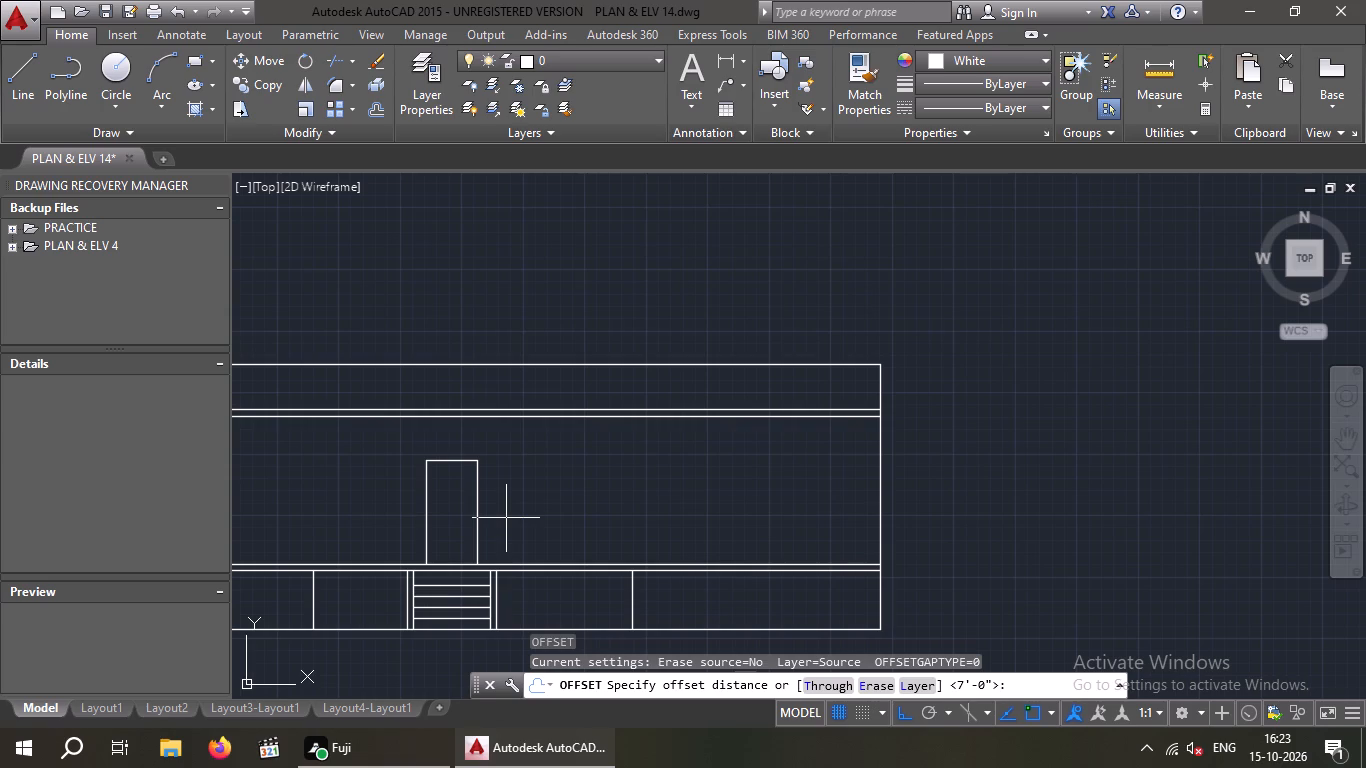
key("3")
key("shift+quotedbl")
key("Return")
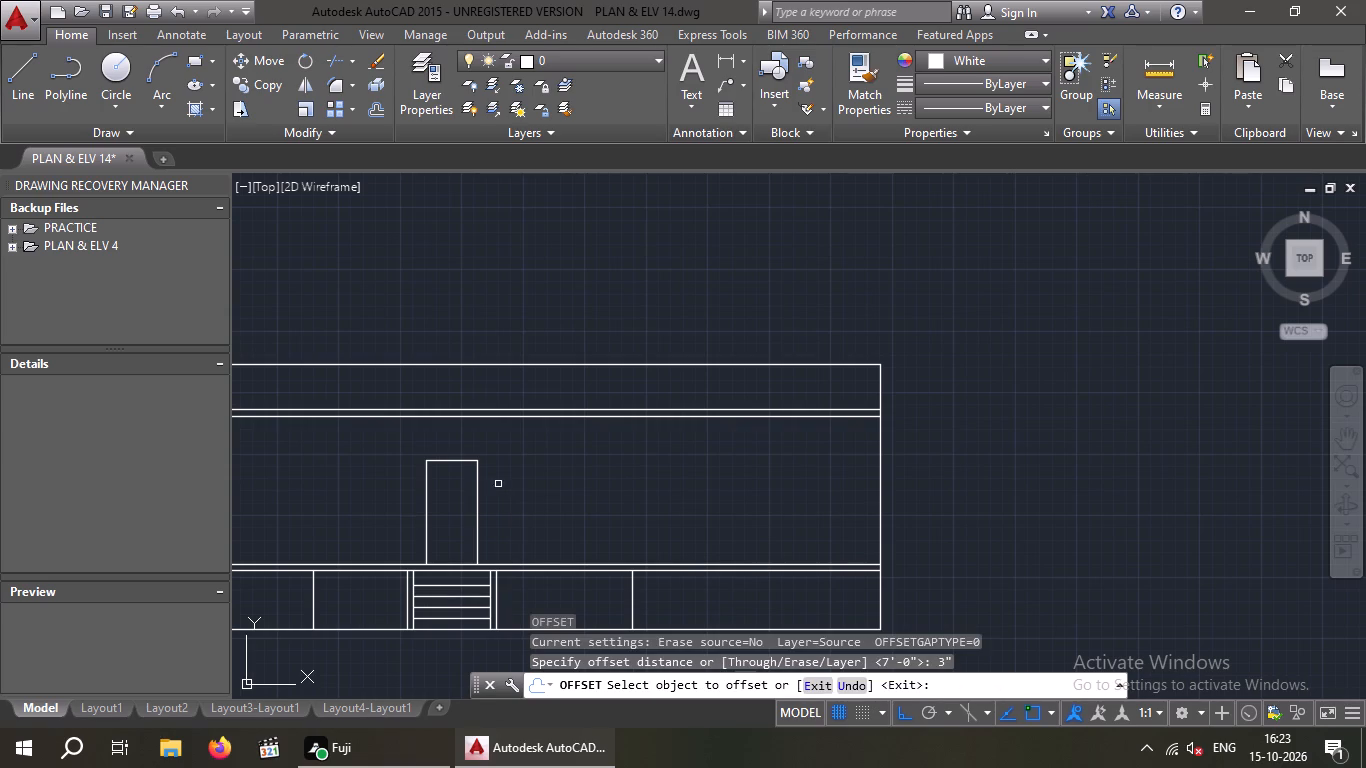
scroll(496, 514, "up", 3)
middle_click_drag(474, 520, 622, 501)
scroll(622, 497, "down", 2)
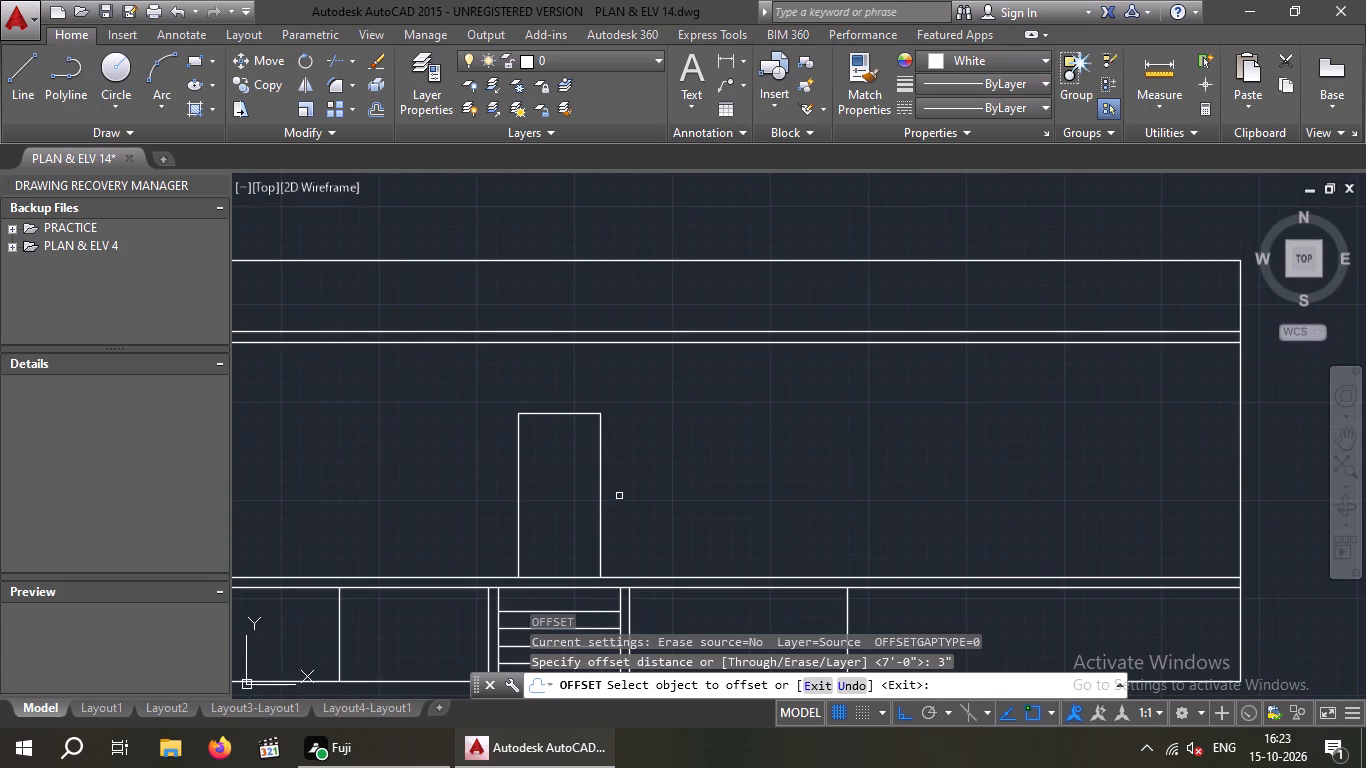
scroll(615, 493, "up", 1)
left_click(589, 491)
left_click(552, 494)
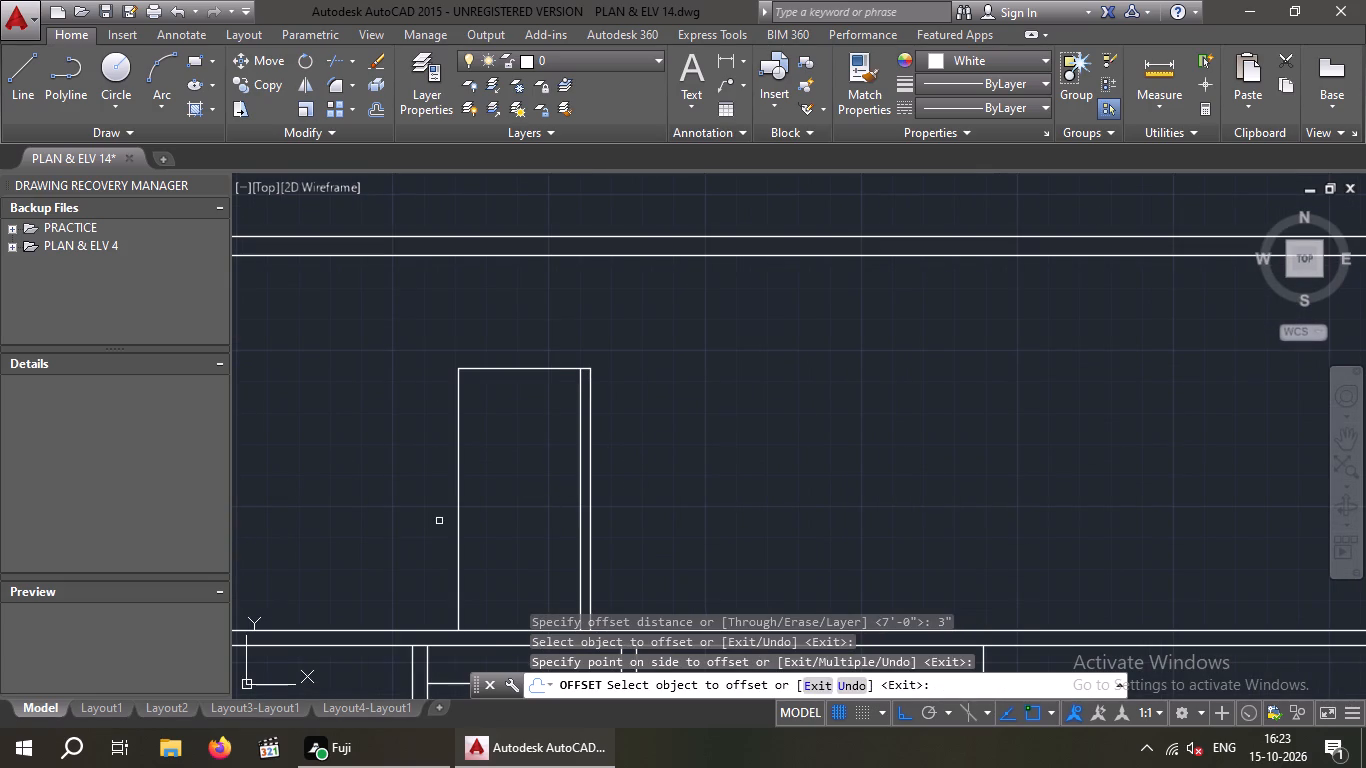
left_click_drag(458, 509, 470, 507)
left_click(500, 501)
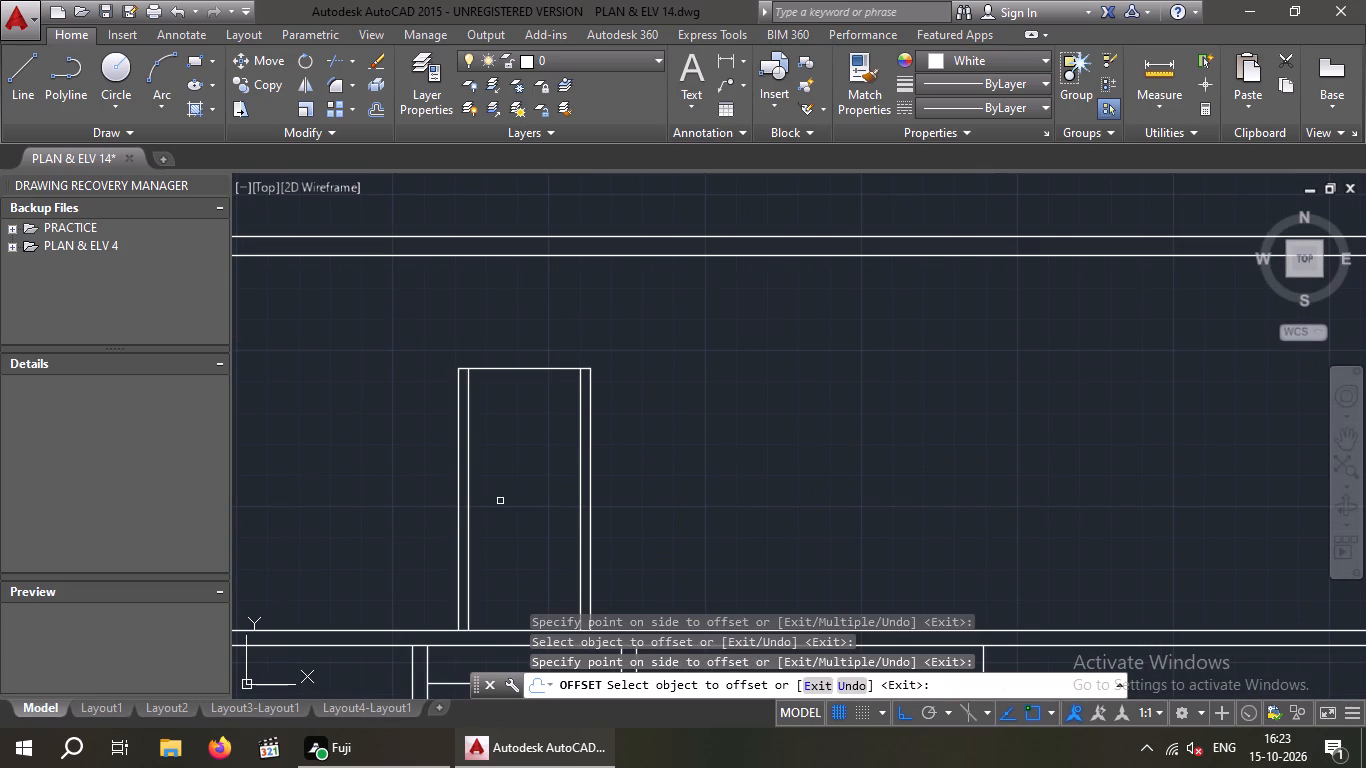
left_click_drag(540, 368, 540, 380)
left_click(542, 399)
key("Escape")
key("Escape")
Trim the overlapping frame lines at both upper corners of the door so the inner frame forms clean corners.
key("t")
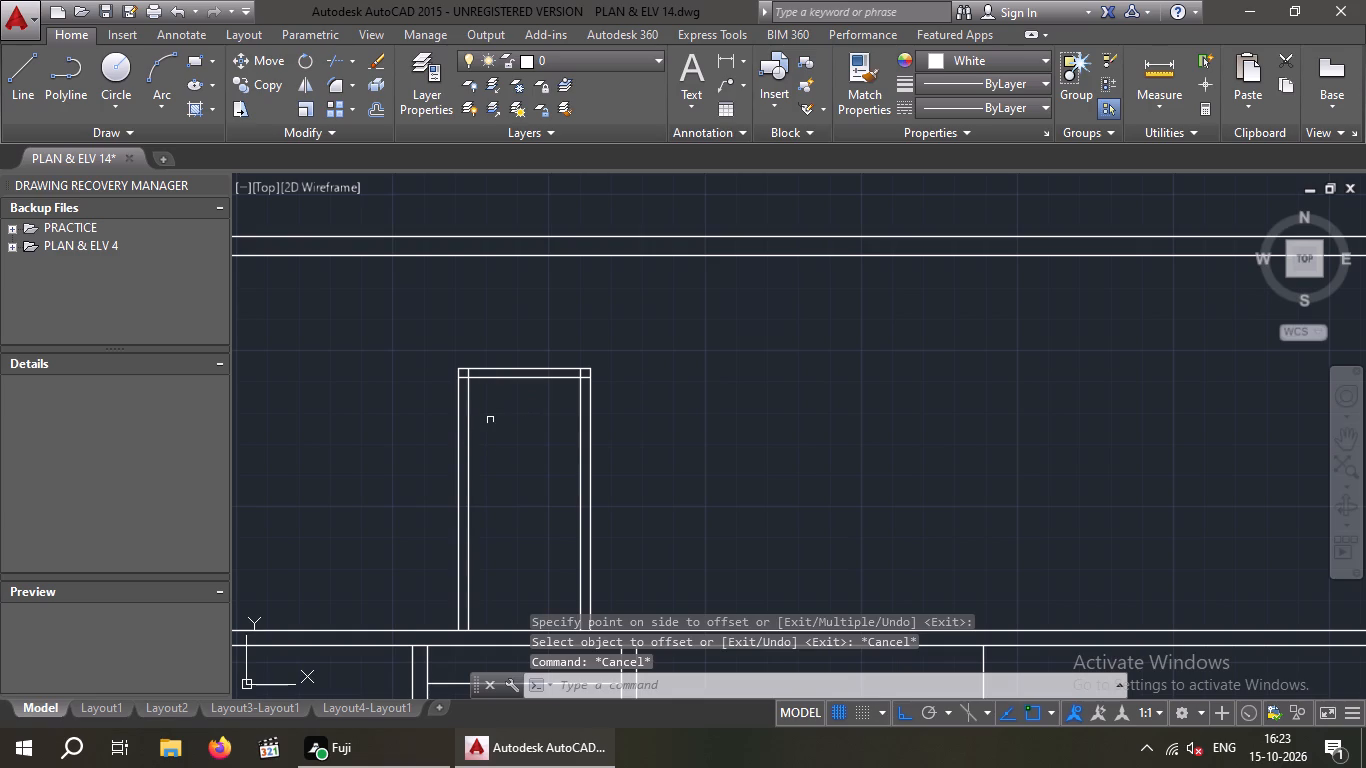
key("r")
key("space")
key("space")
scroll(473, 374, "up", 4)
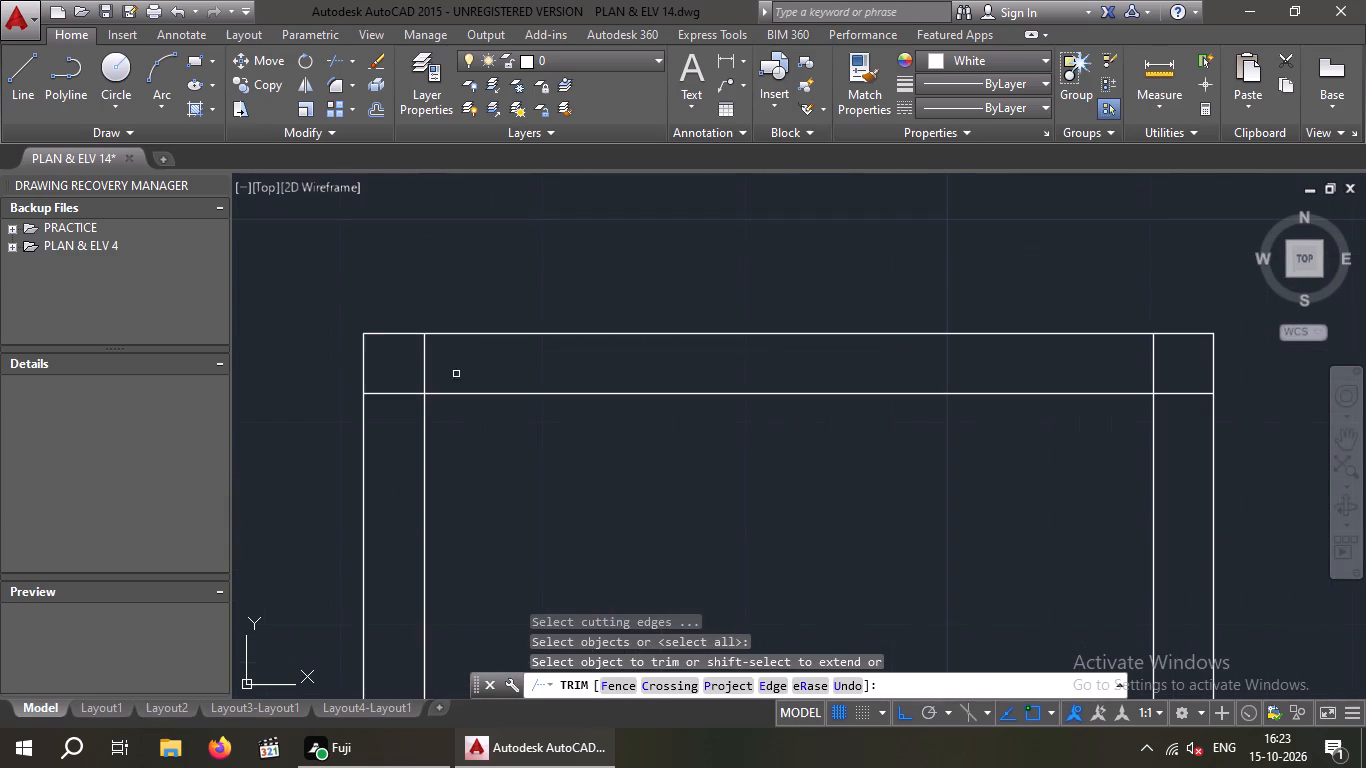
left_click_drag(462, 359, 448, 358)
left_click(413, 364)
left_click(406, 363)
left_click(395, 414)
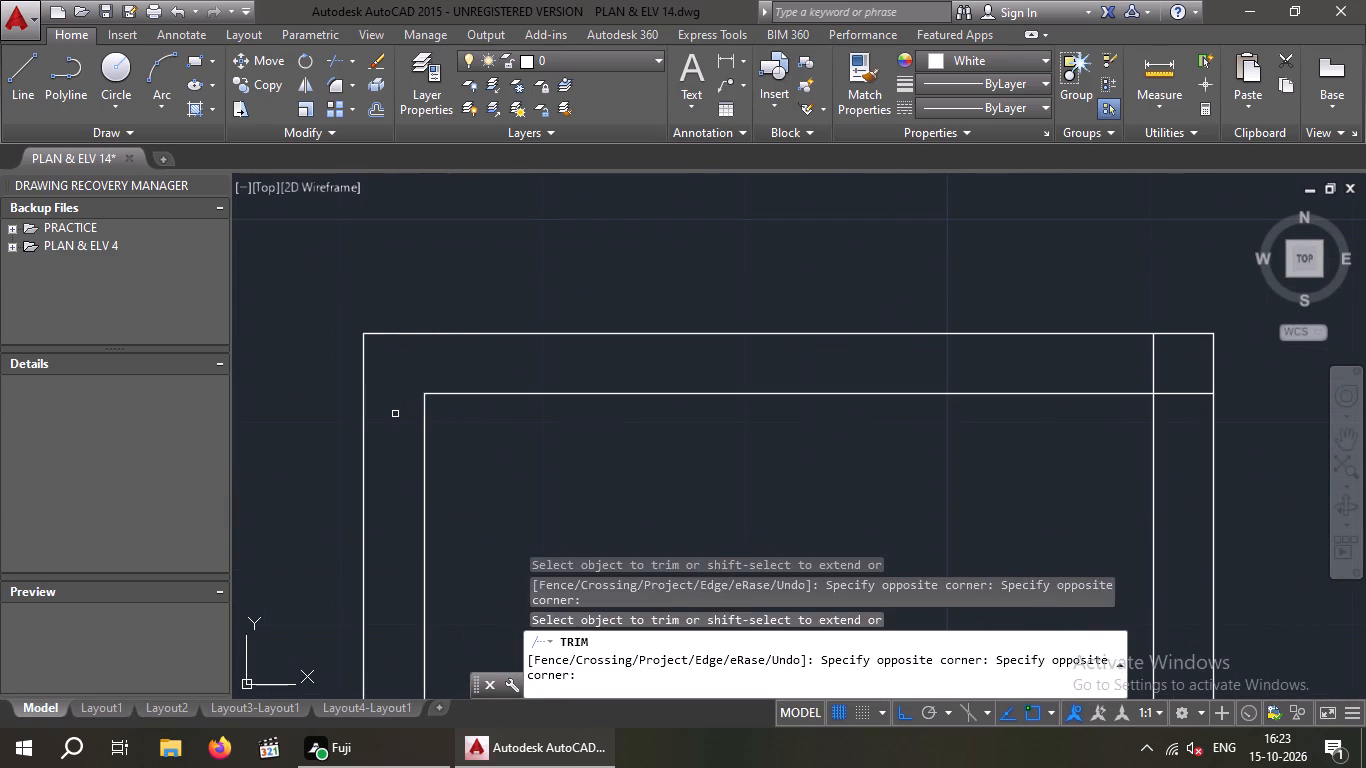
scroll(391, 415, "down", 2)
scroll(706, 397, "up", 4)
left_click_drag(669, 362, 606, 373)
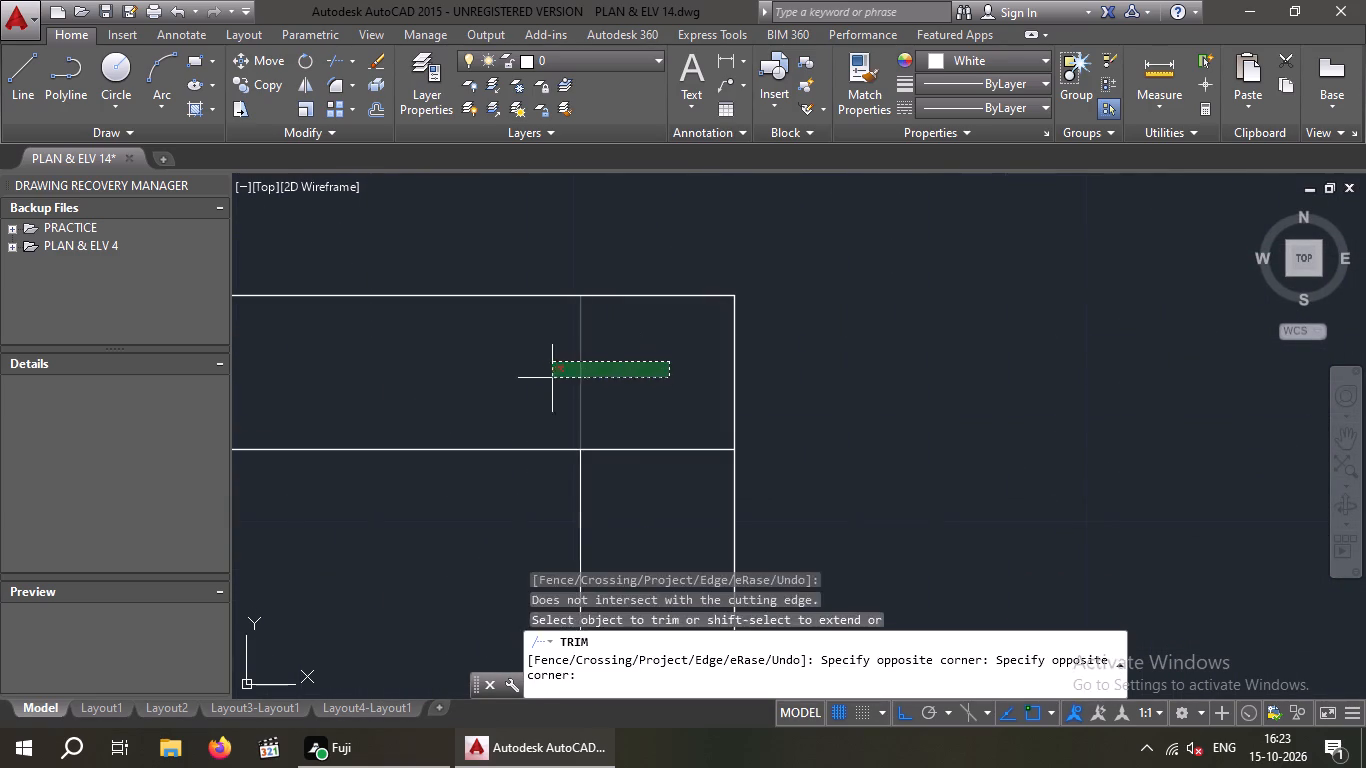
left_click(534, 381)
left_click_drag(671, 492, 655, 459)
left_click(639, 400)
scroll(635, 398, "down", 4)
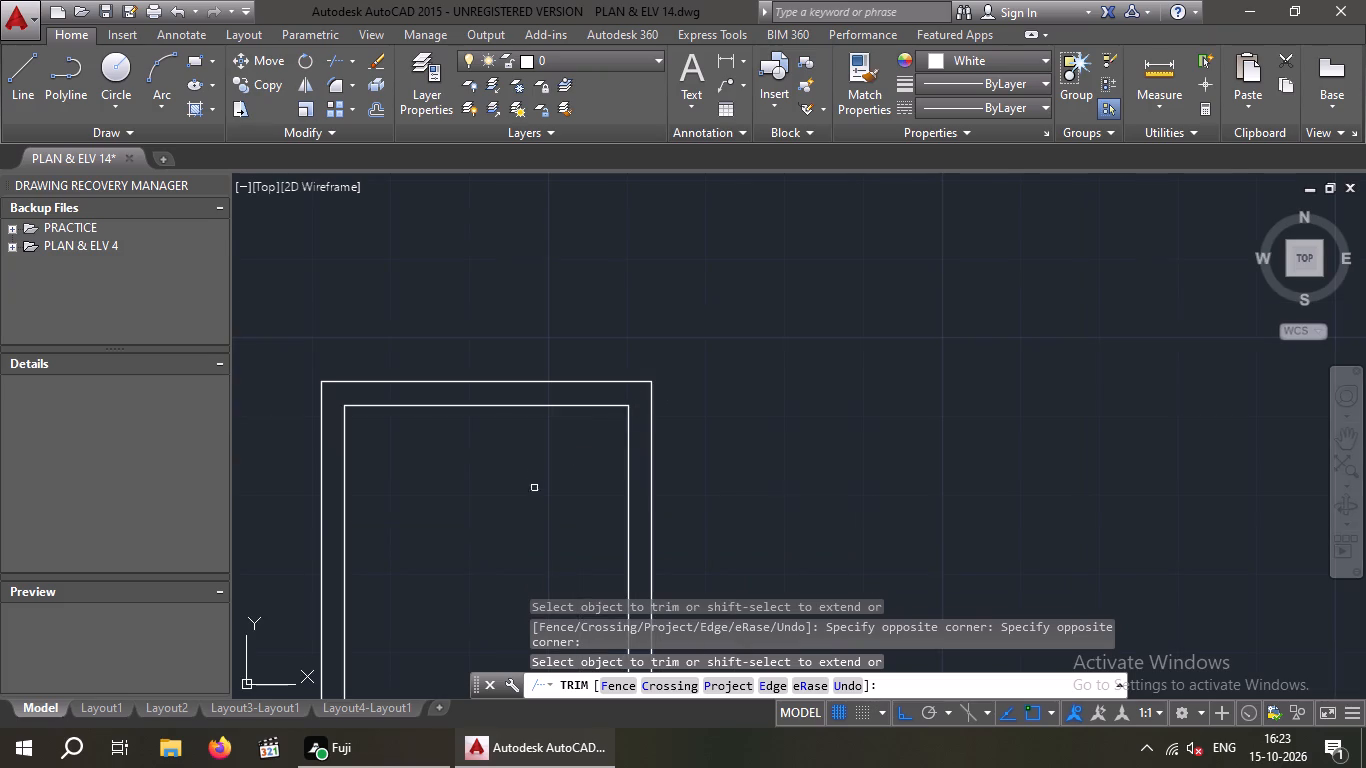
scroll(533, 475, "down", 2)
middle_click_drag(480, 521, 471, 396)
key("Escape")
key("Escape")
Examine the framed door and its position above the steps in the front elevation.
middle_click_drag(495, 441, 492, 431)
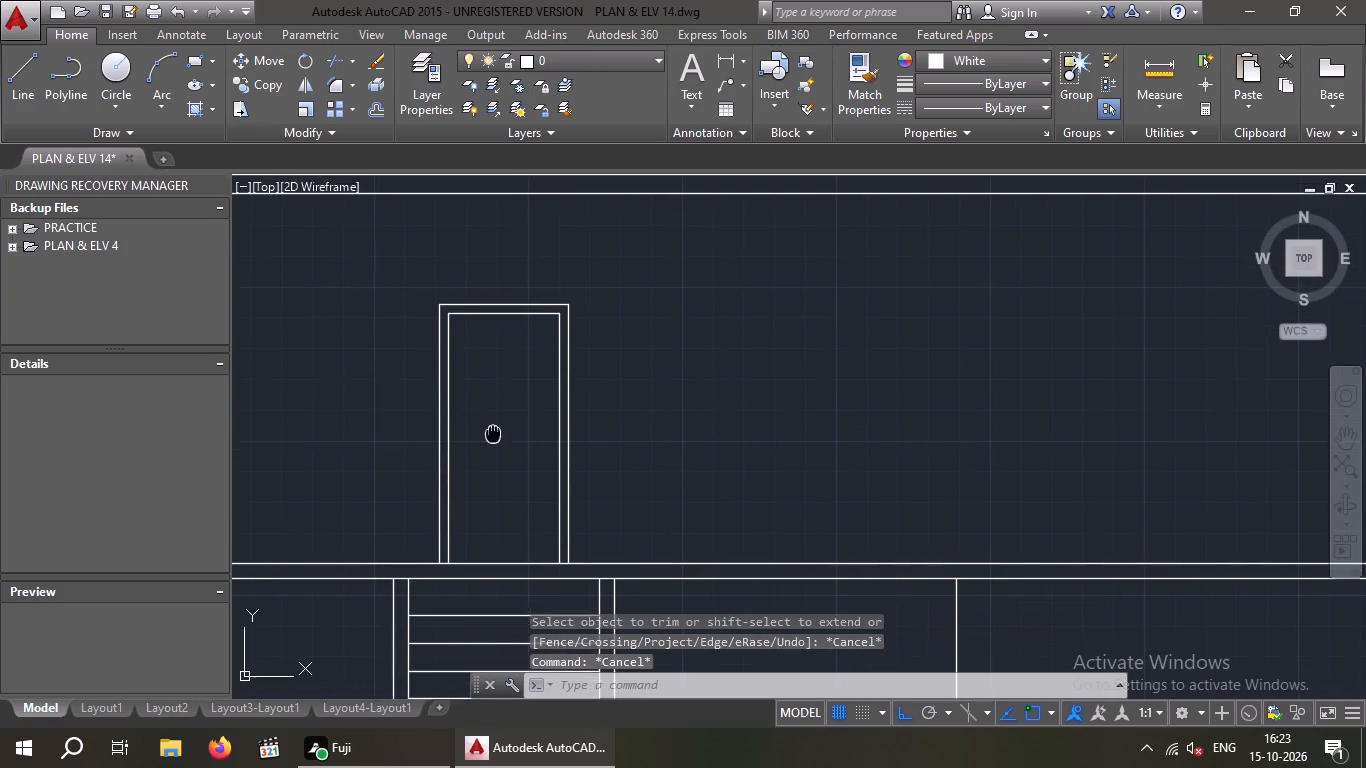
middle_click_drag(492, 431, 486, 417)
scroll(452, 432, "down", 2)
middle_click_drag(452, 432, 340, 455)
middle_click(333, 458)
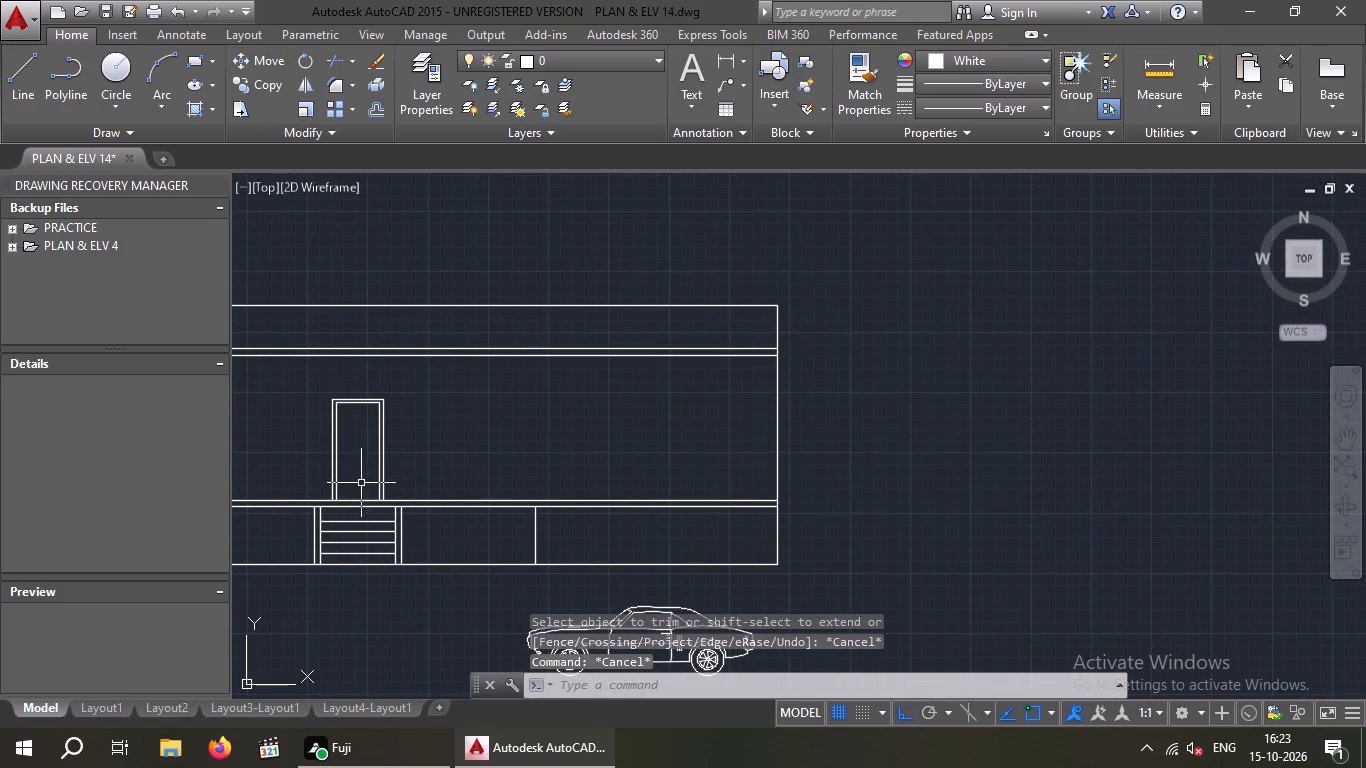
middle_click_drag(364, 481, 393, 466)
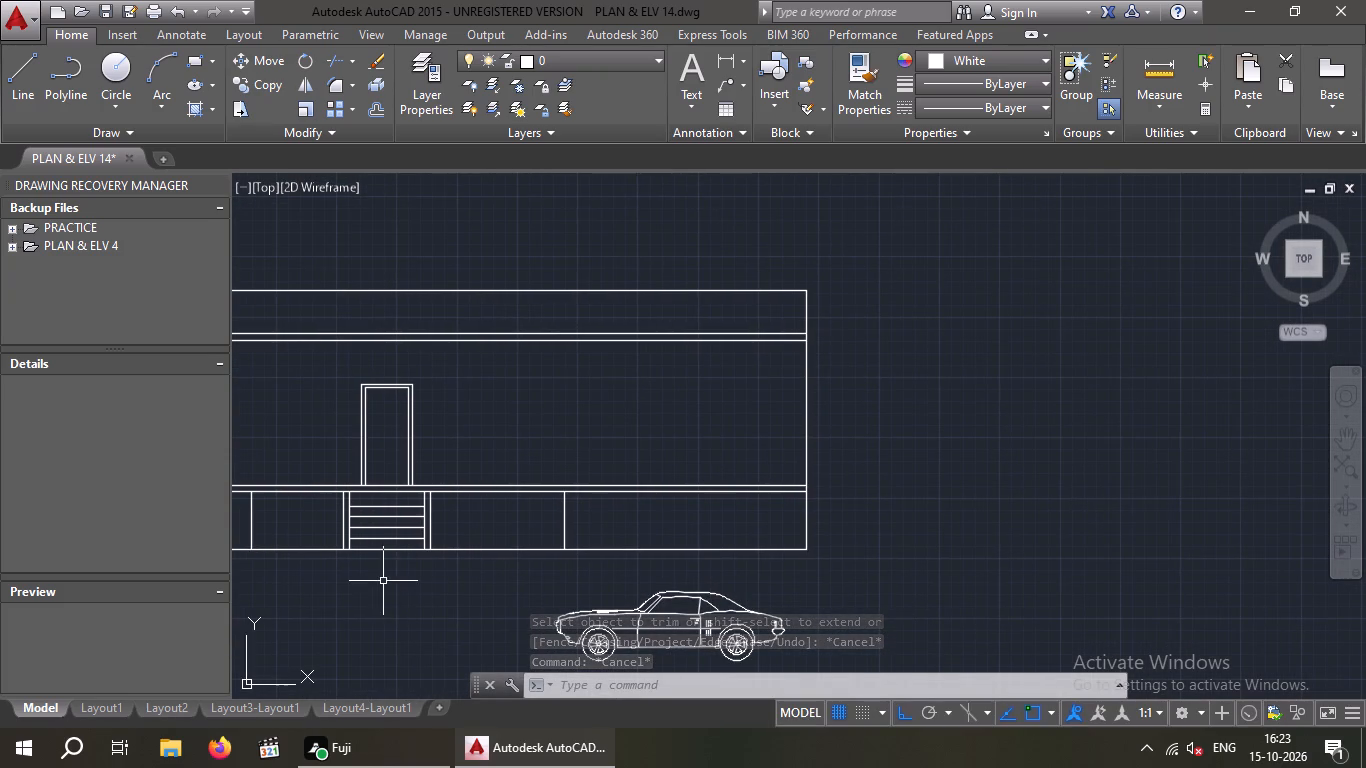
scroll(379, 437, "up", 2)
scroll(381, 436, "down", 1)
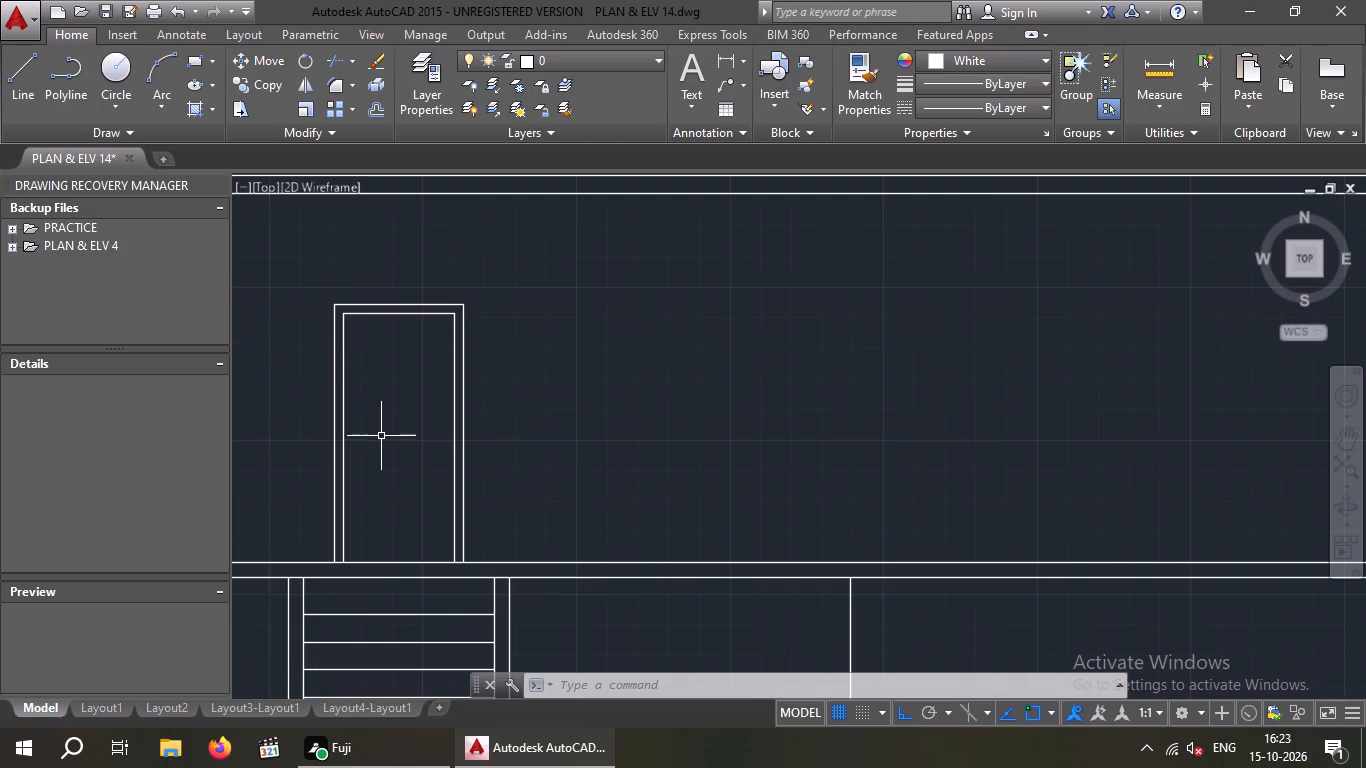
scroll(382, 438, "down", 1)
scroll(395, 602, "down", 1)
middle_click_drag(395, 602, 430, 542)
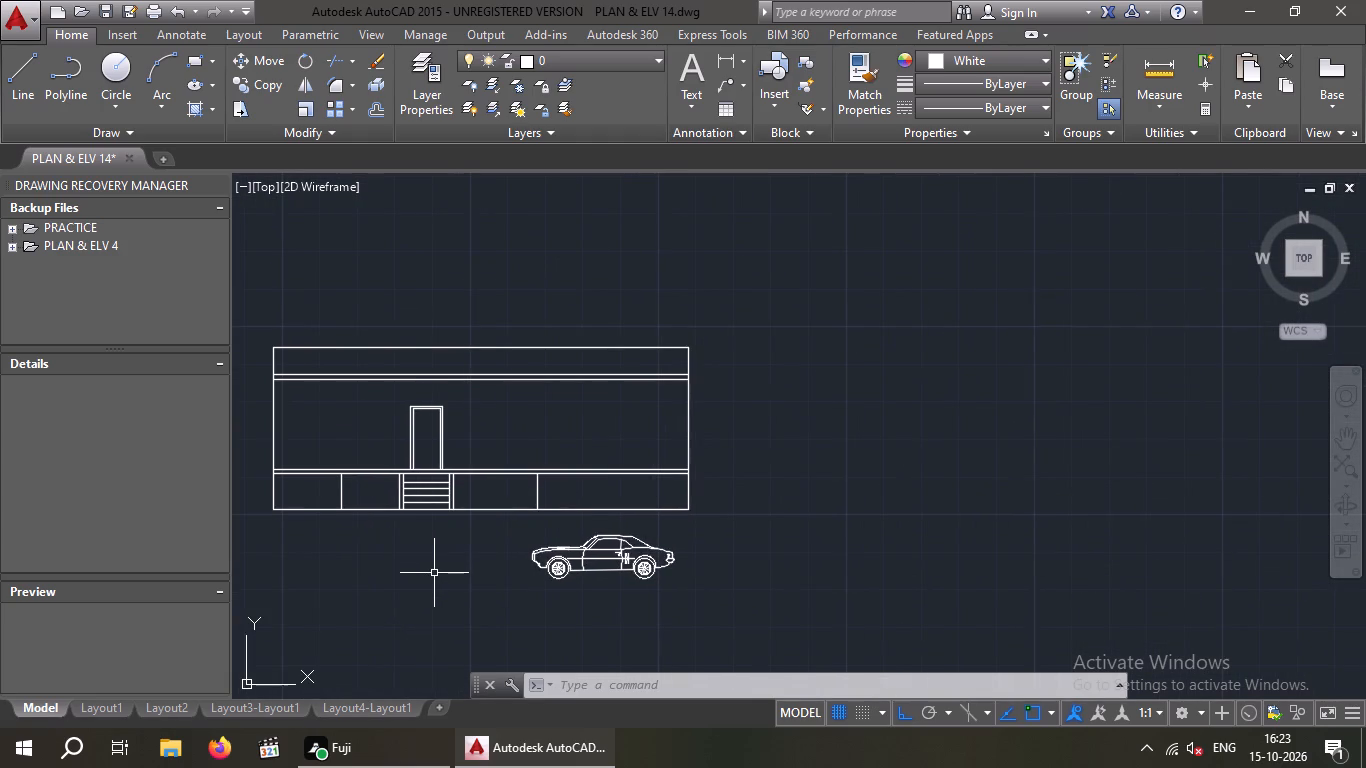
Draw two vertical construction lines through the outer faces of the staircase's side walls in the plan, crossing the elevation.
scroll(466, 339, "down", 3)
key("x")
key("l")
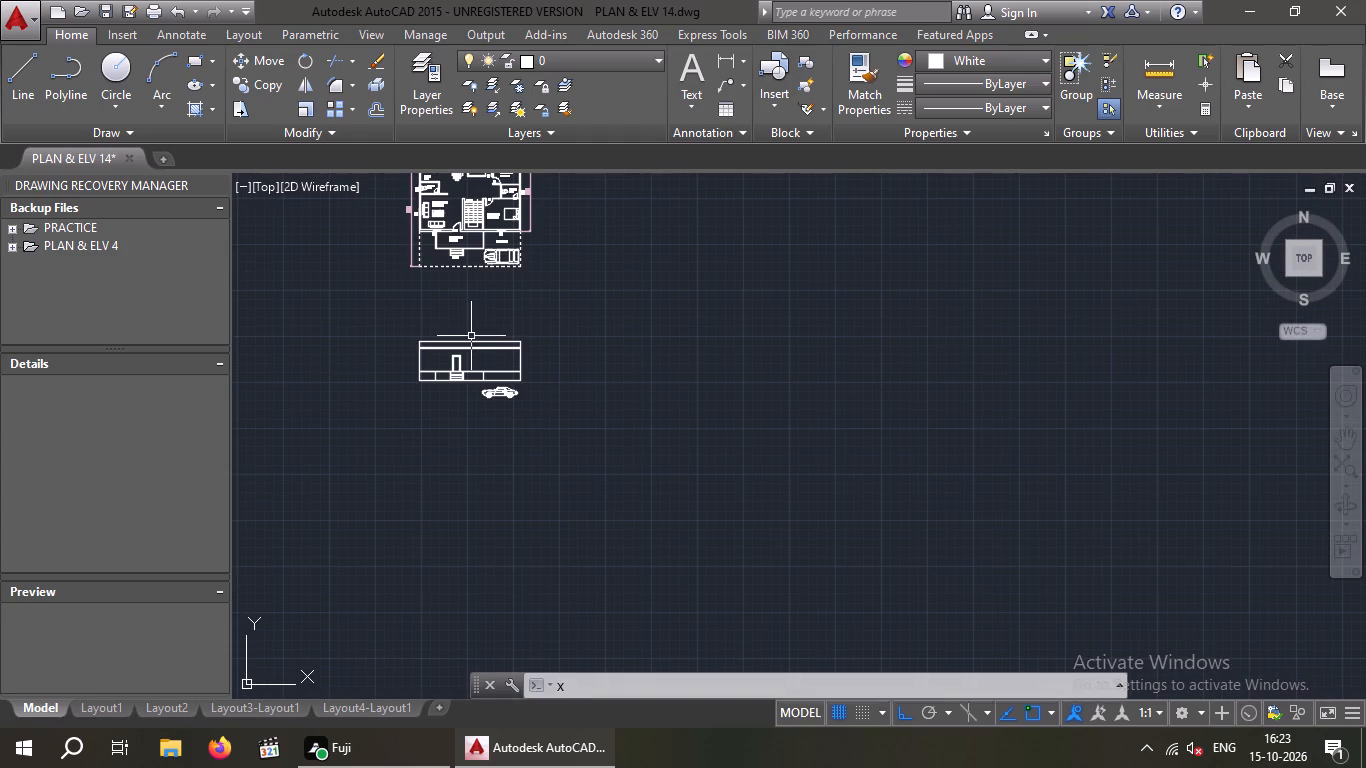
key("Return")
key("v")
key("Return")
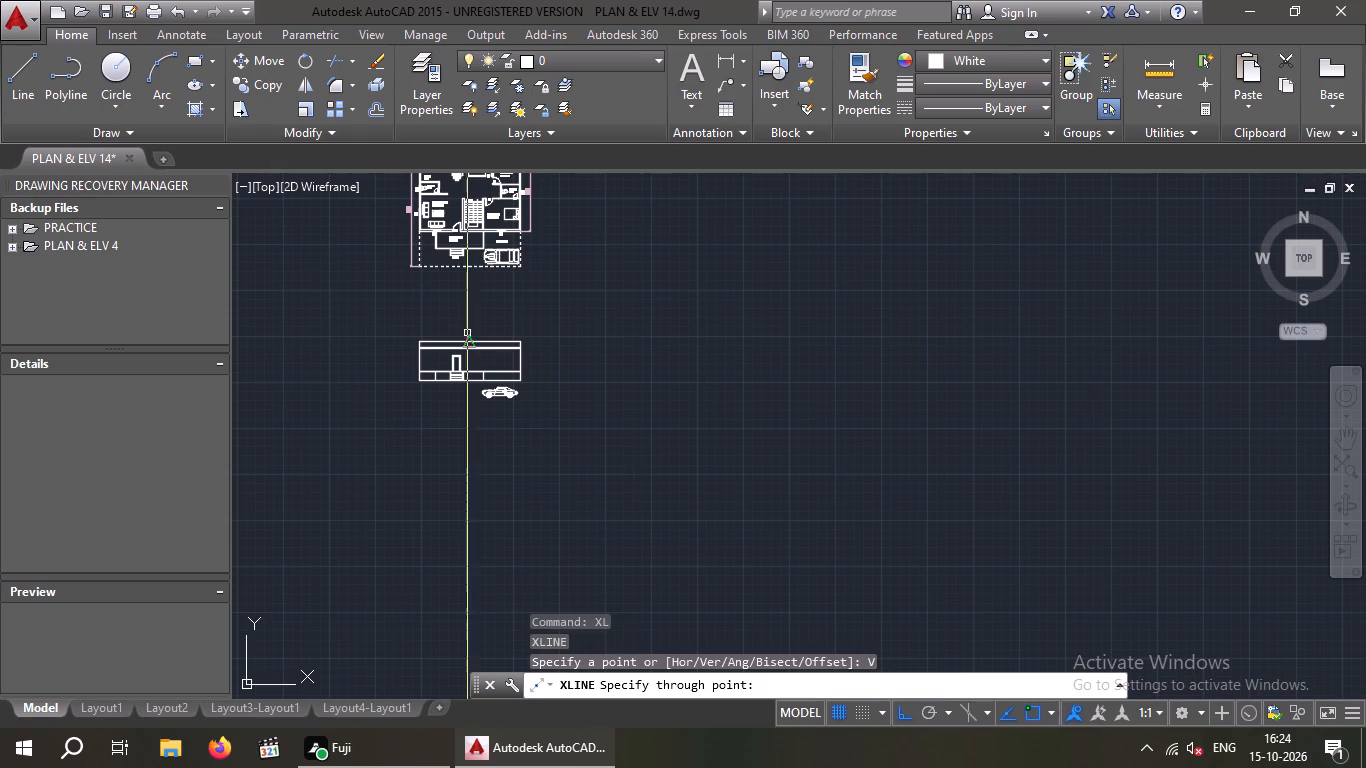
middle_click_drag(474, 281, 470, 449)
scroll(447, 434, "up", 4)
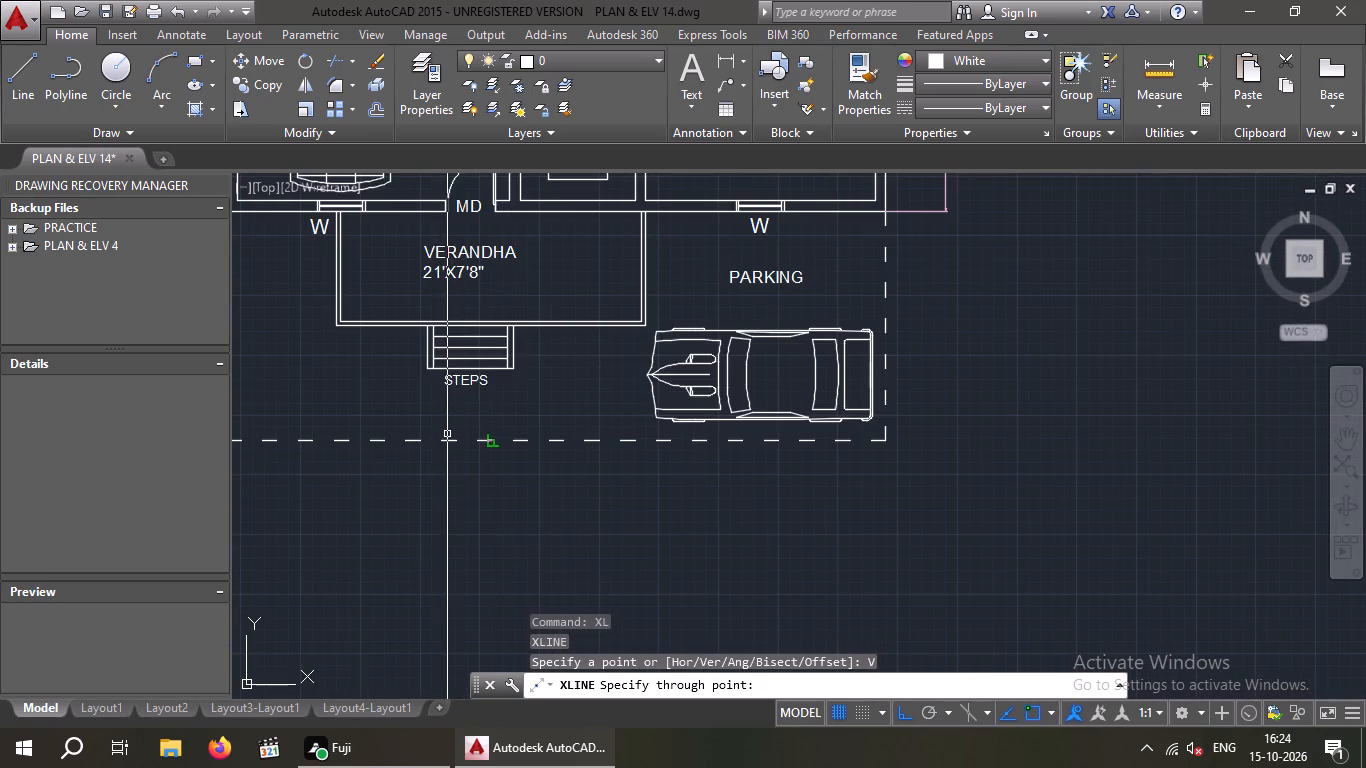
middle_click_drag(585, 414, 403, 548)
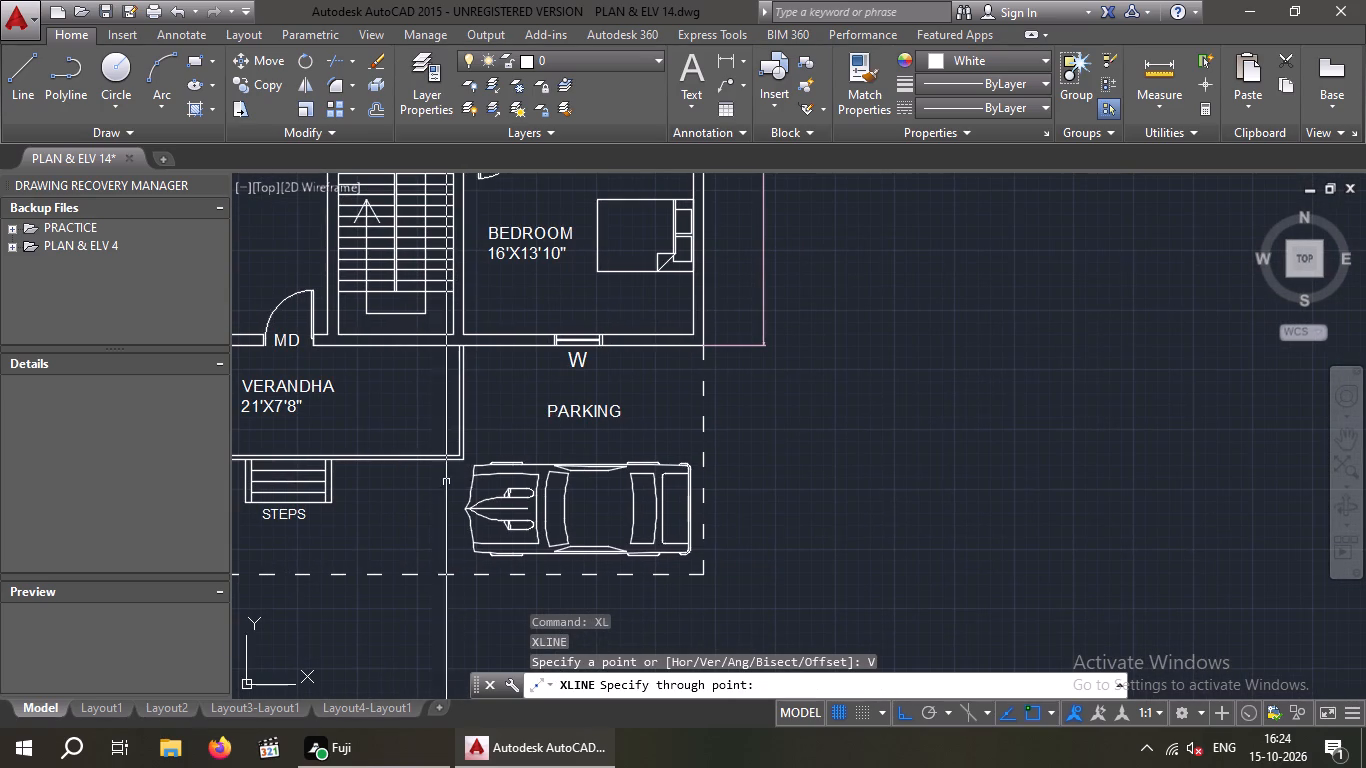
left_click(466, 345)
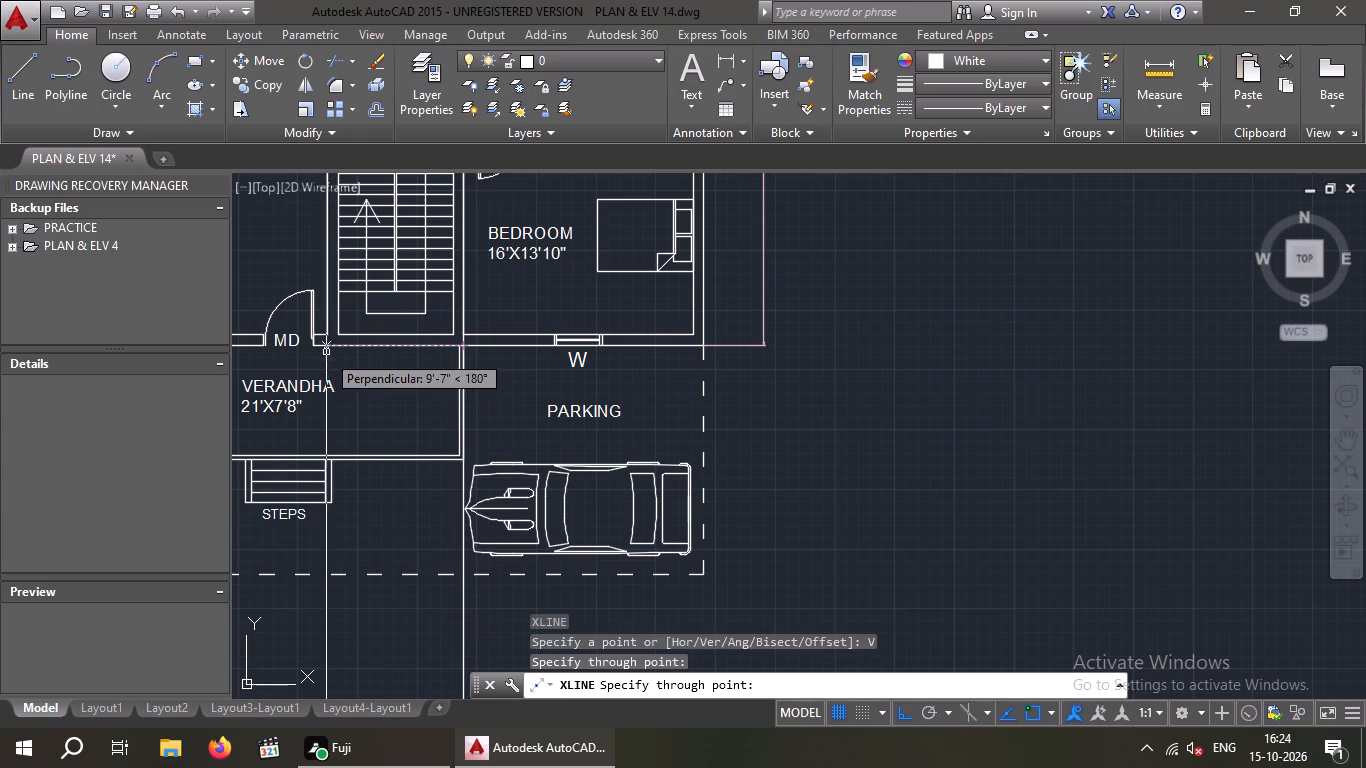
left_click(325, 332)
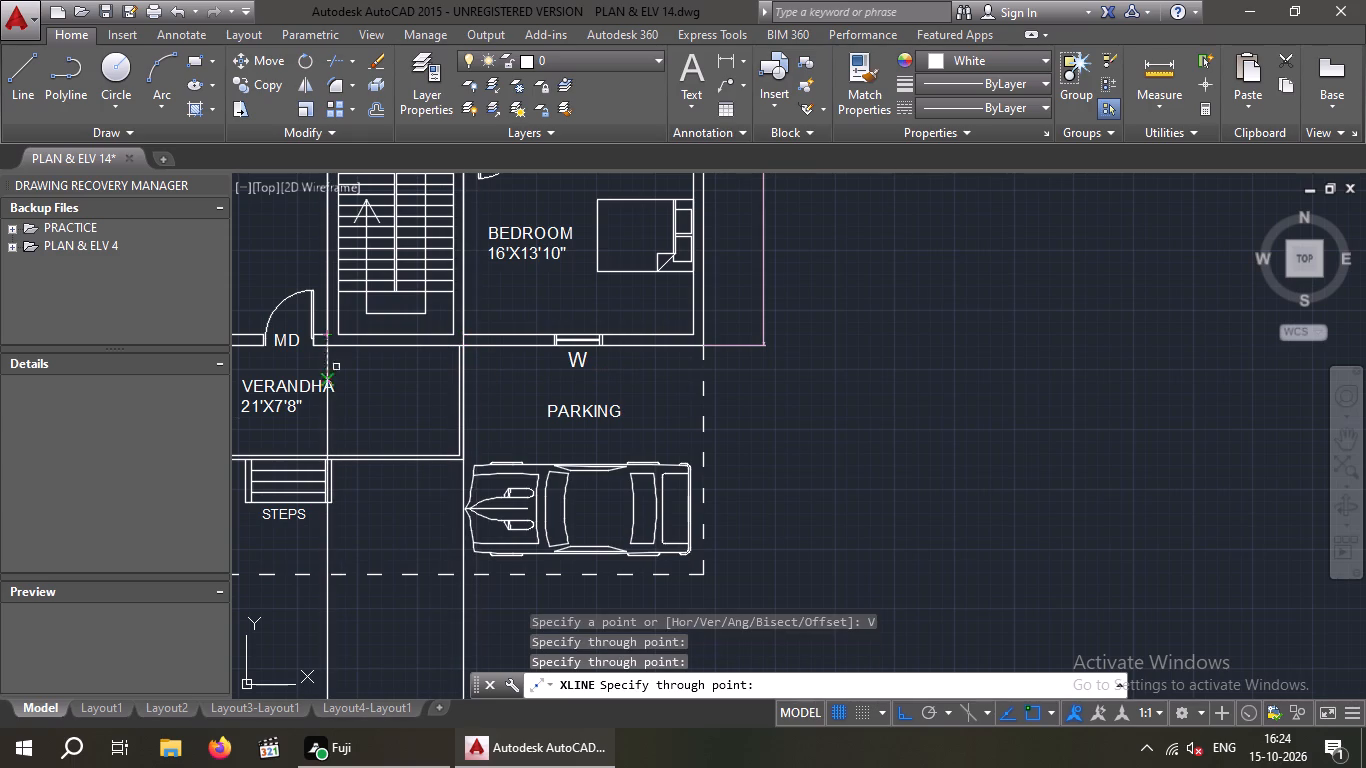
middle_click(381, 380)
scroll(381, 331, "down", 3)
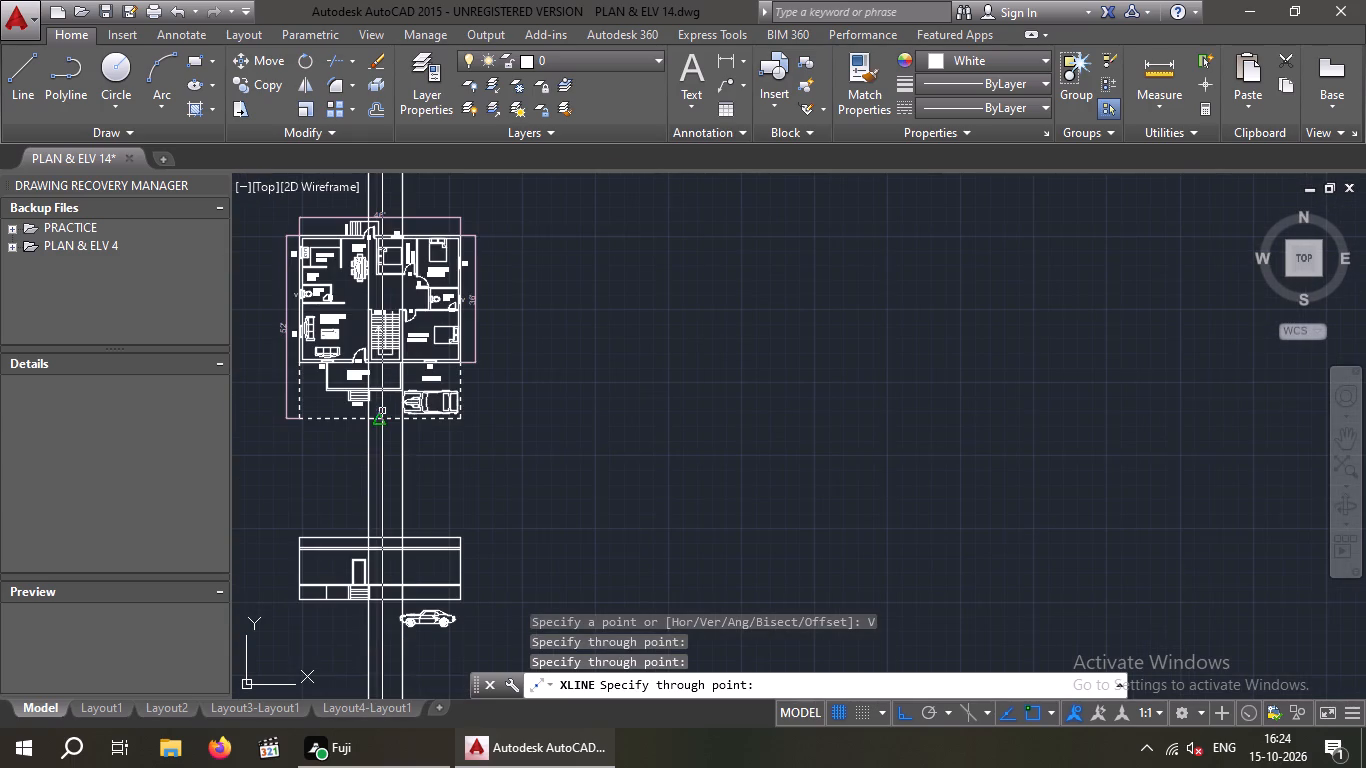
middle_click_drag(459, 478, 457, 408)
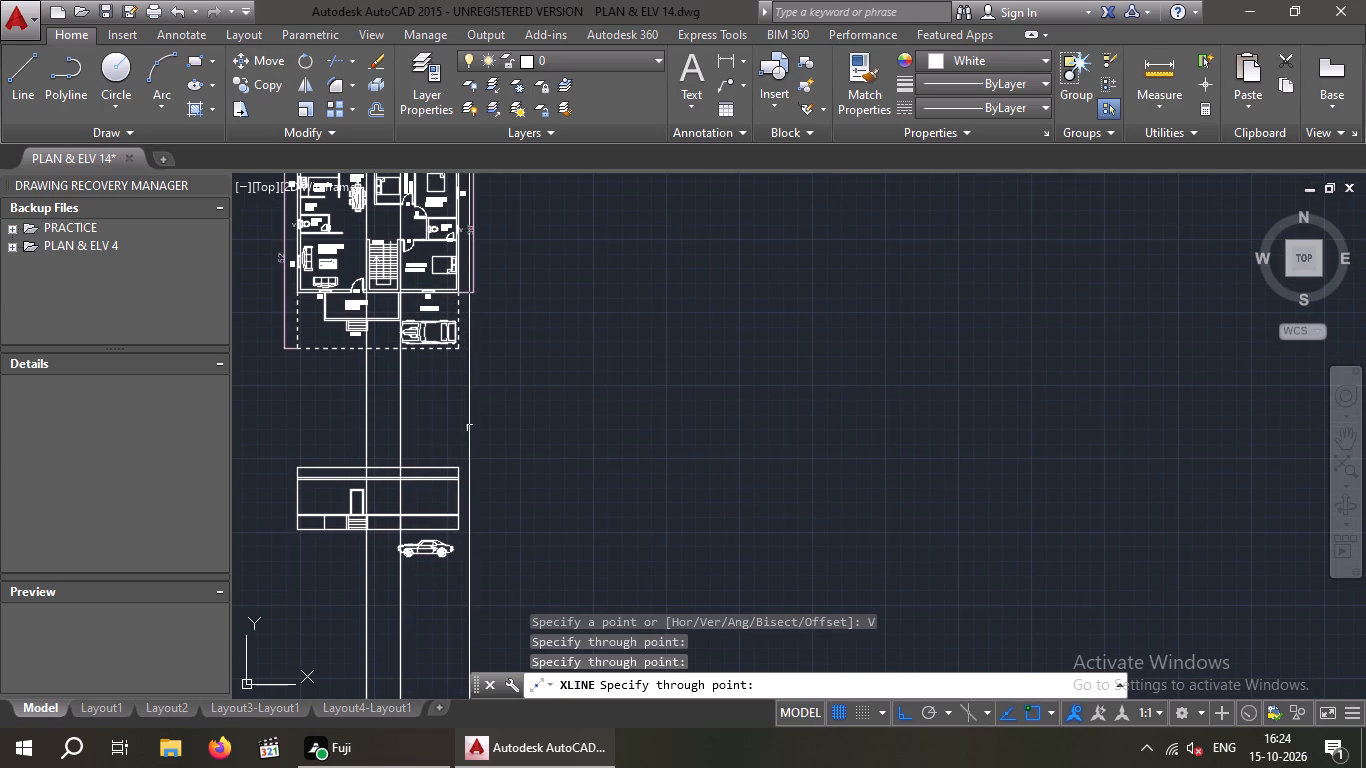
key("Escape")
key("Escape")
key("Escape")
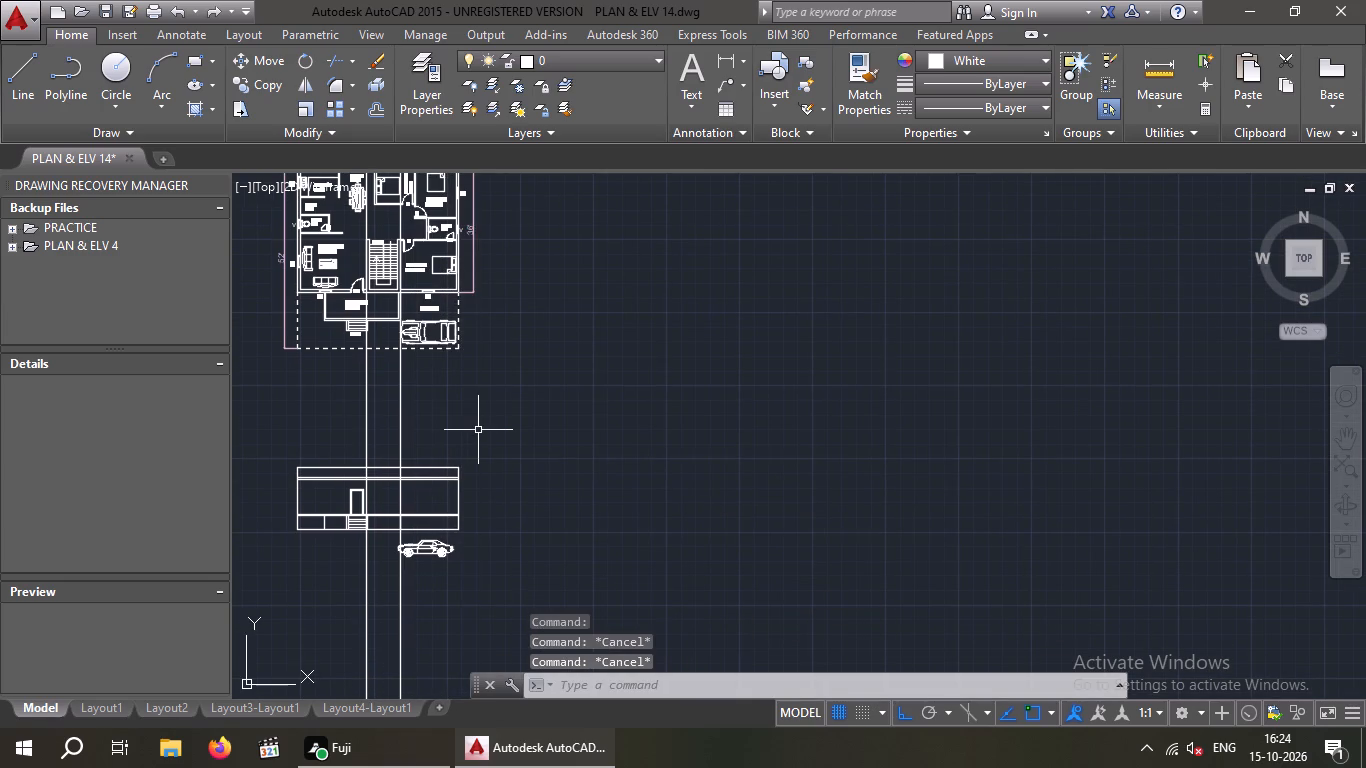
Offset the elevation's top line upward by 4'.
key("o")
key("Return")
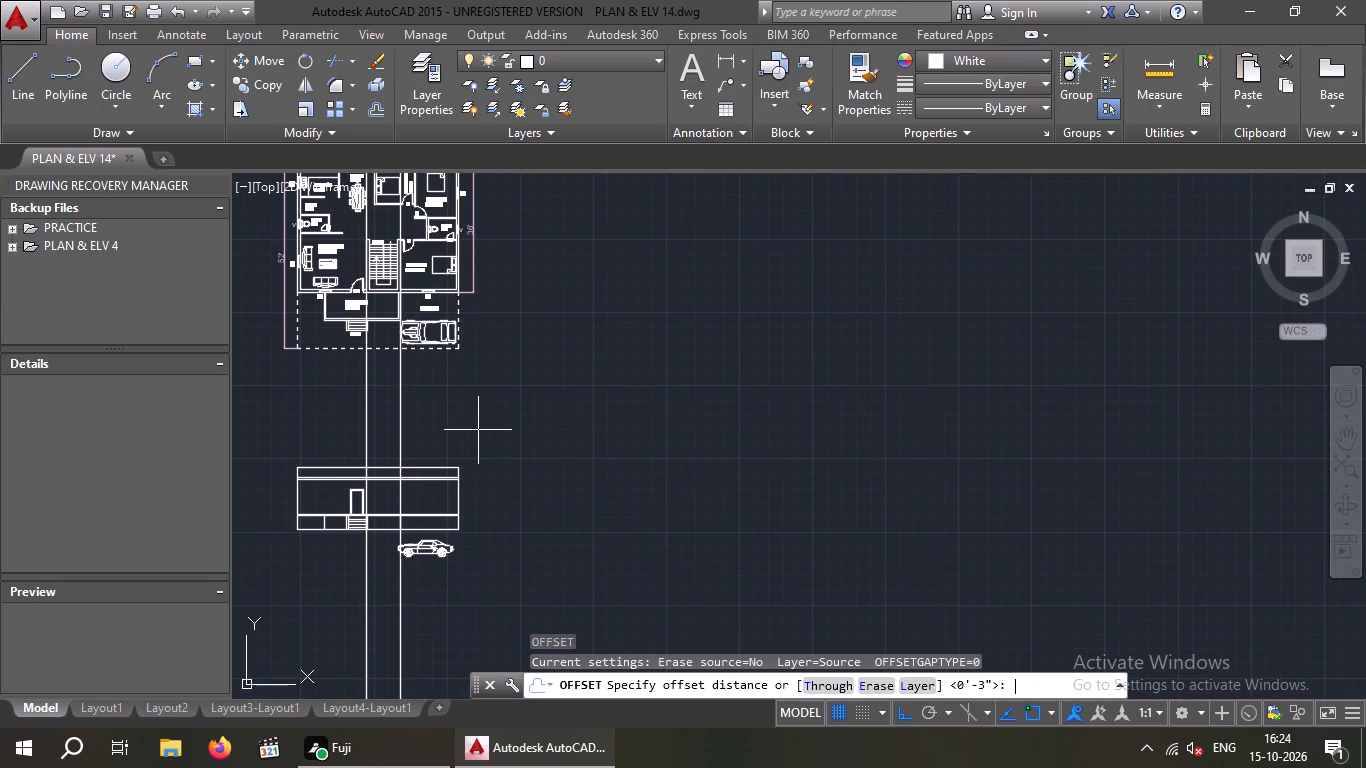
key("4")
key("shift+quotedbl")
key("BackSpace")
key("apostrophe")
key("Return")
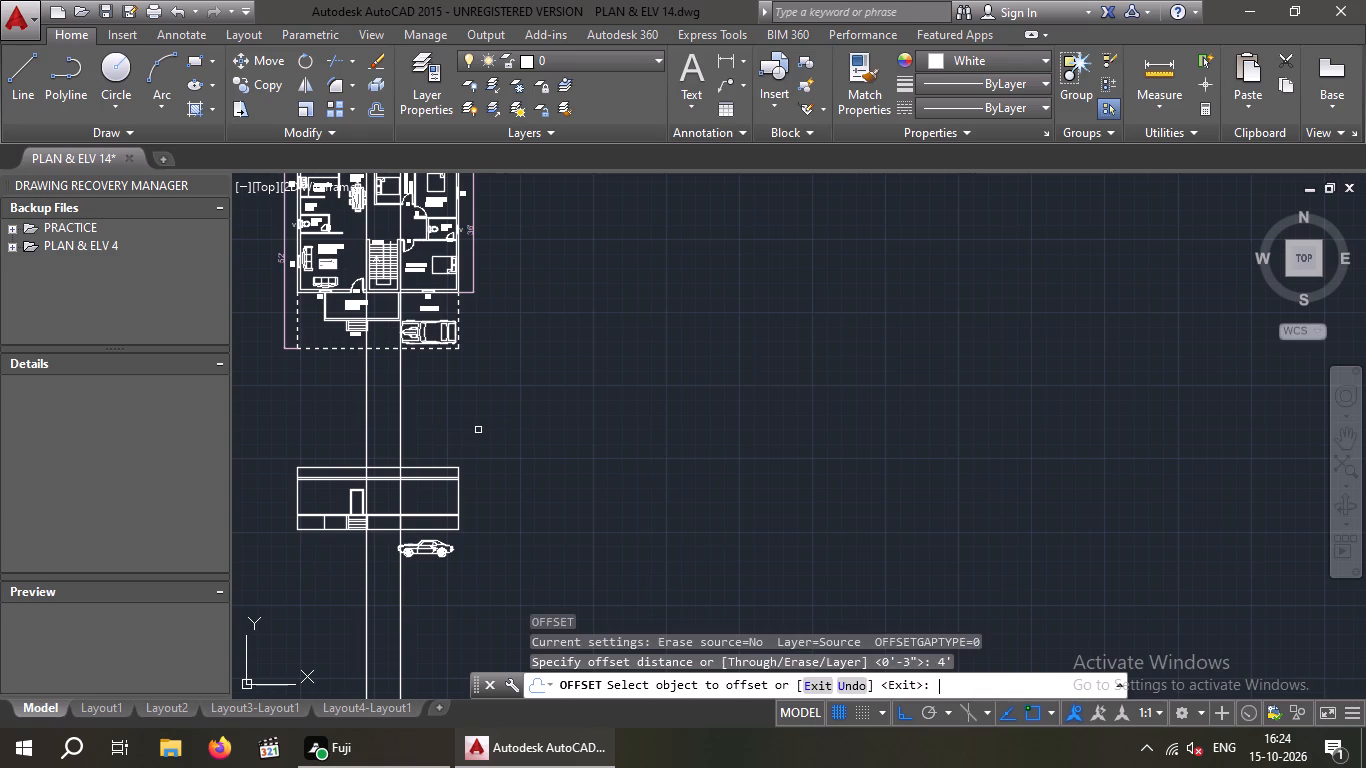
scroll(408, 472, "up", 3)
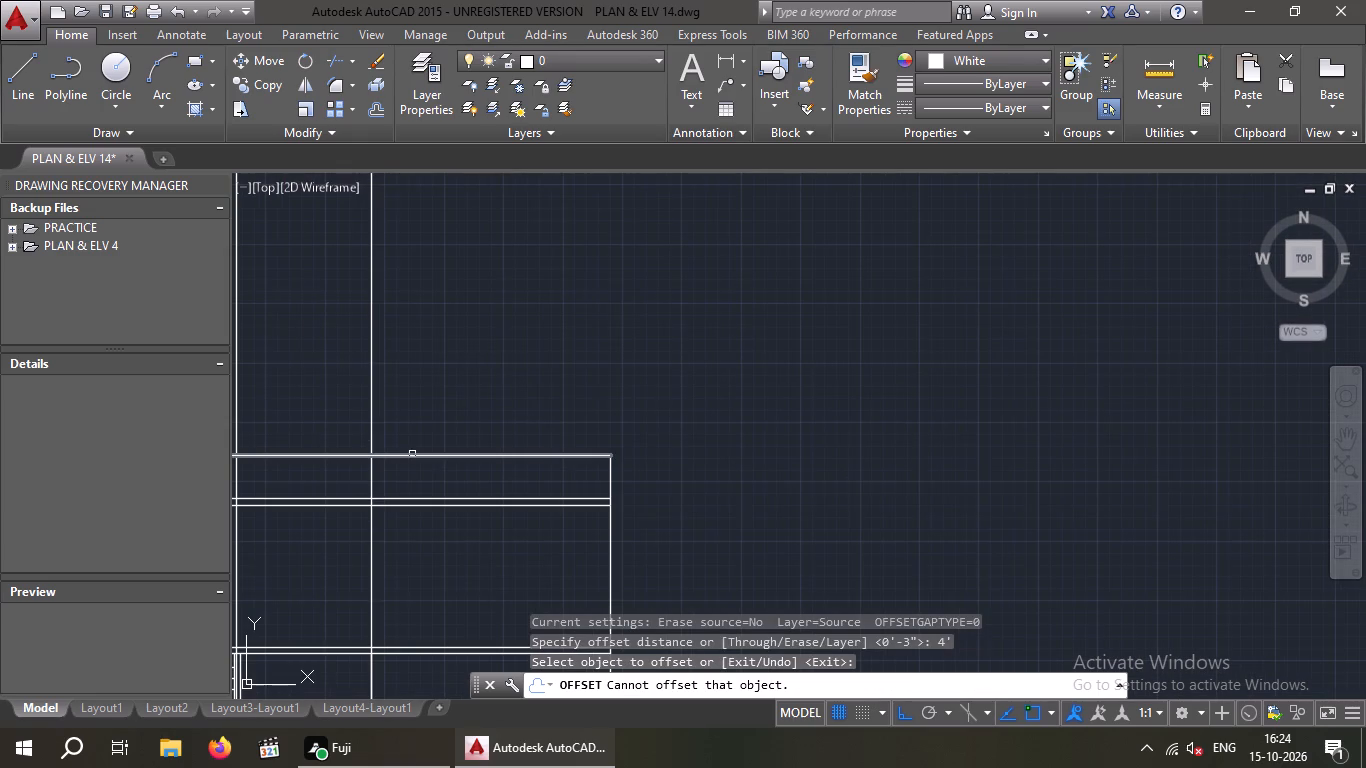
left_click(413, 457)
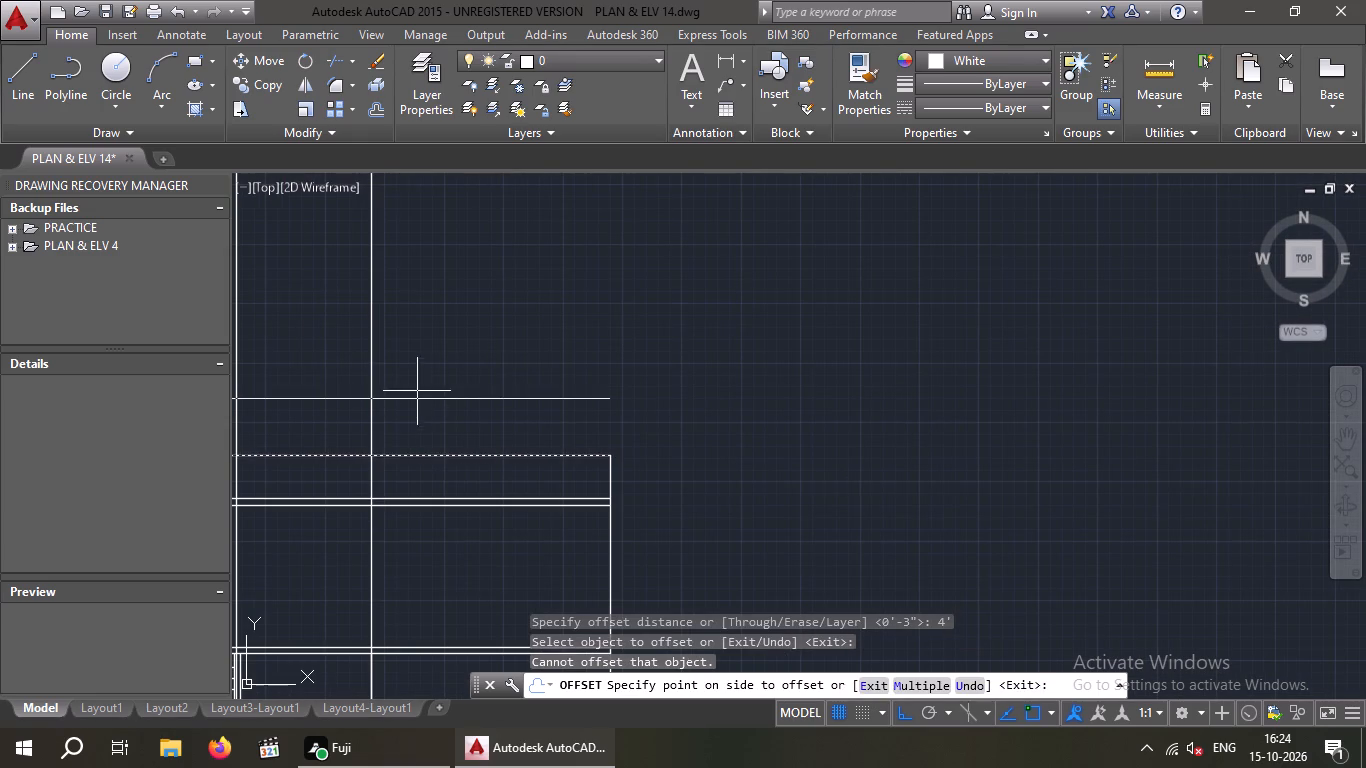
left_click(417, 391)
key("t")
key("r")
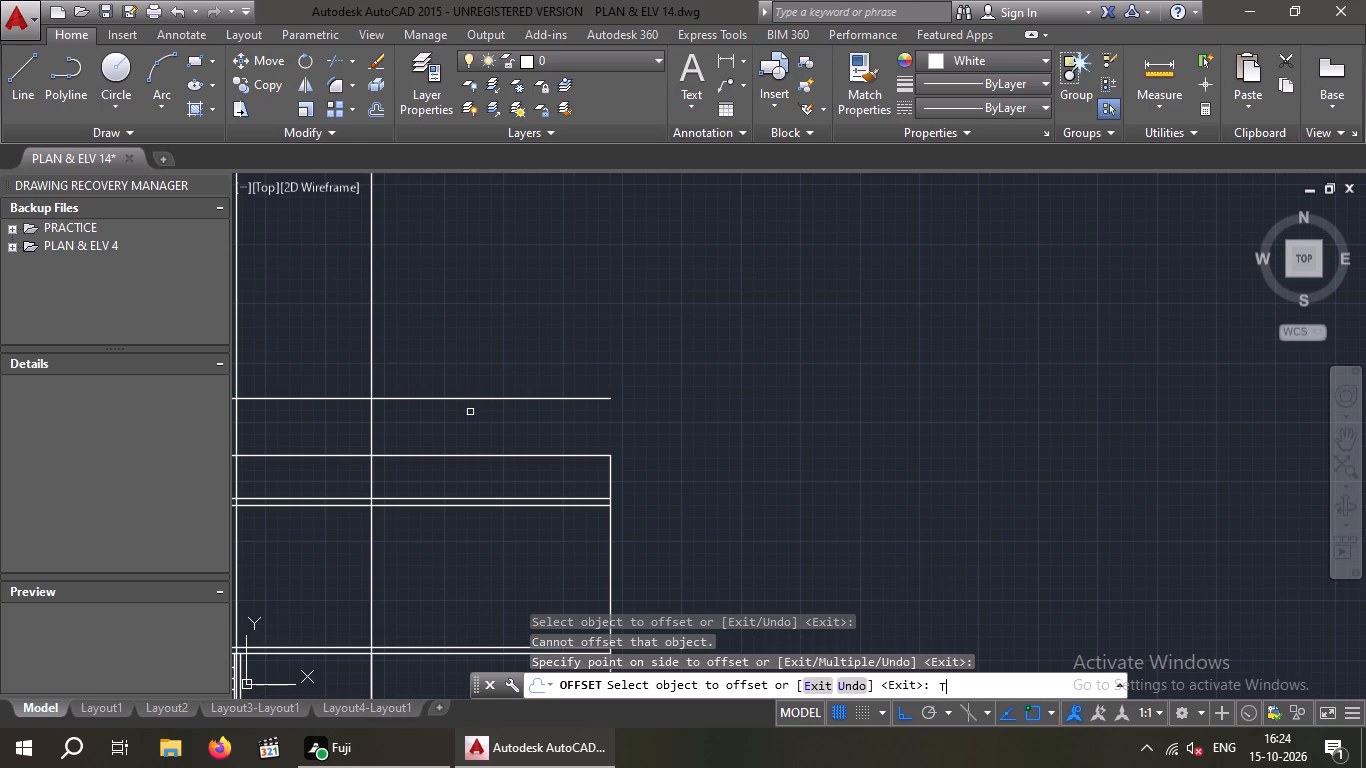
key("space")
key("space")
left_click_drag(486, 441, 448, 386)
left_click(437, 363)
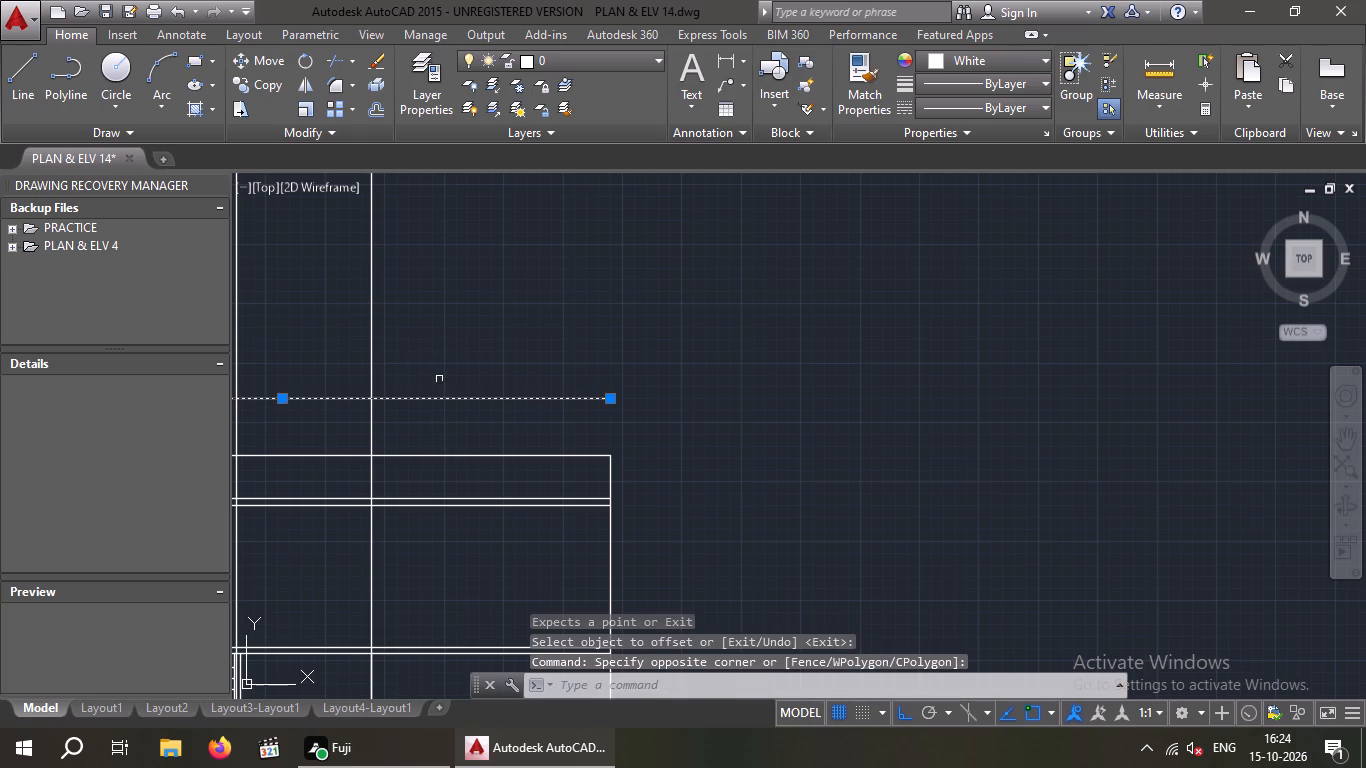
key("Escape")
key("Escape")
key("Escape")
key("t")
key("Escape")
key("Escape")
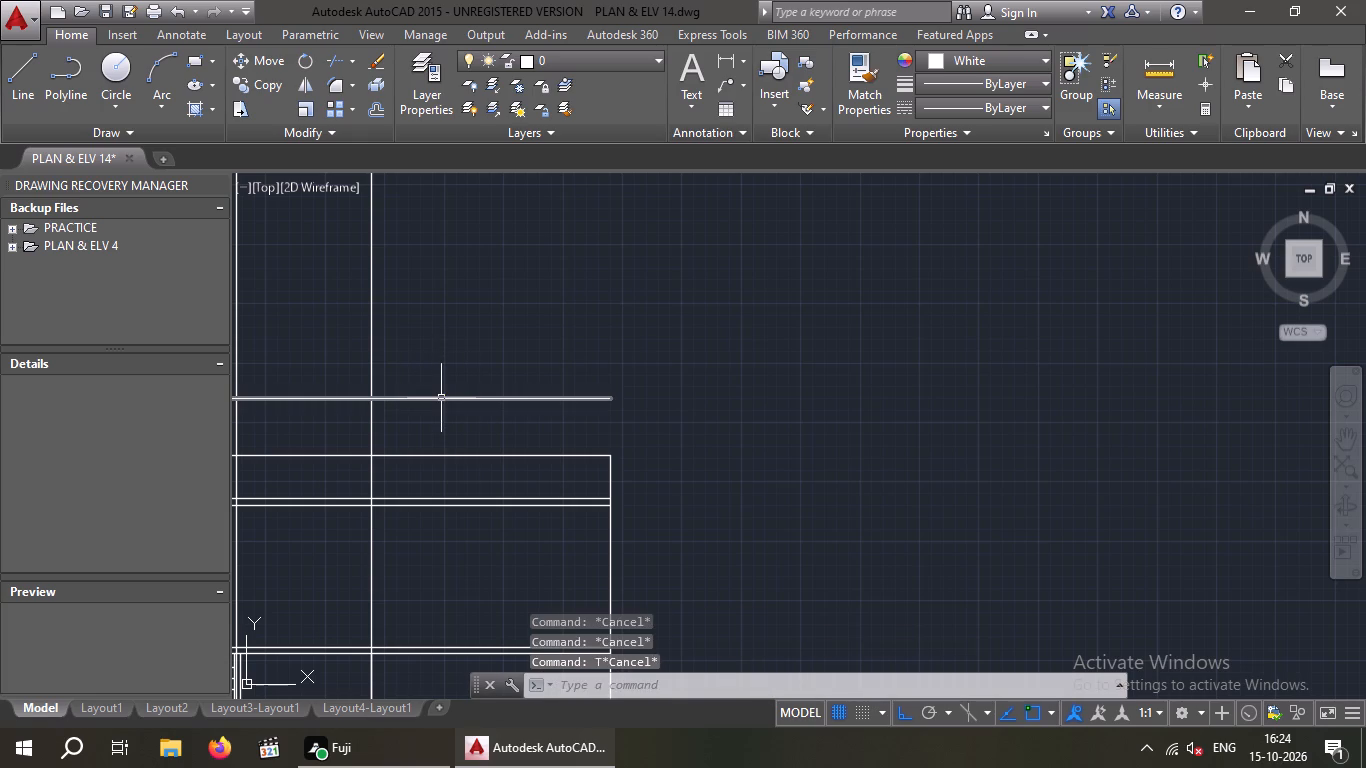
Trim the raised line outside the two vertical construction lines and the elevation's original top line between them.
key("t")
key("r")
key("space")
key("space")
left_click_drag(474, 417, 450, 402)
left_click(441, 364)
scroll(447, 363, "down", 2)
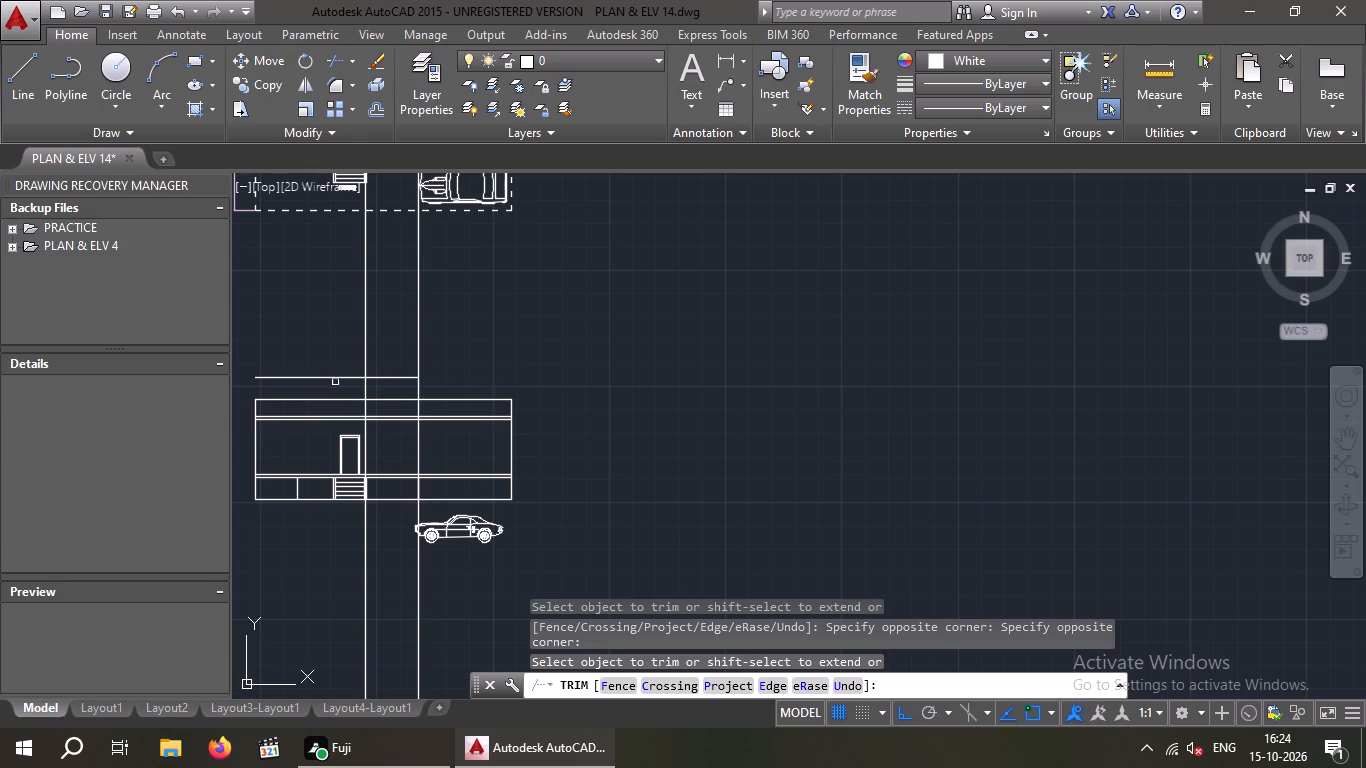
scroll(345, 388, "up", 1)
left_click(347, 388)
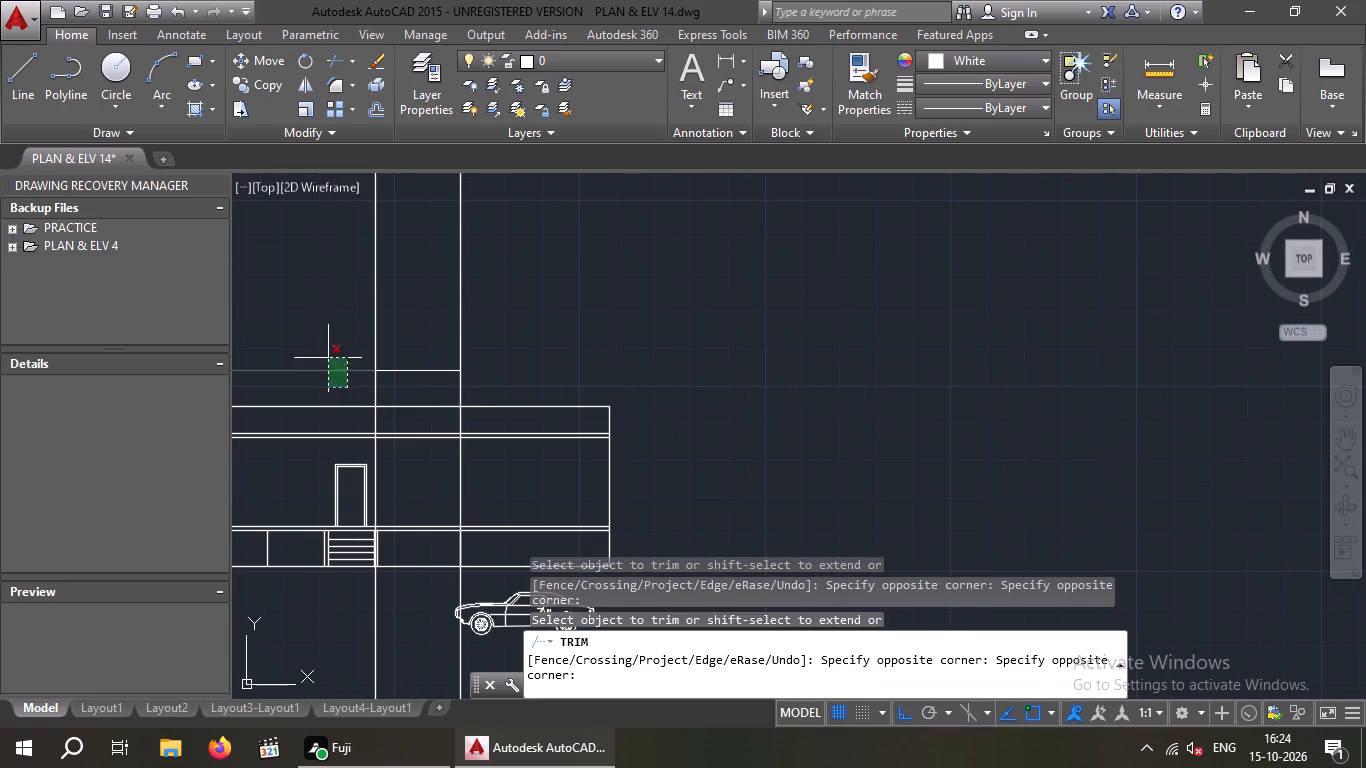
left_click(328, 358)
left_click_drag(427, 419, 413, 412)
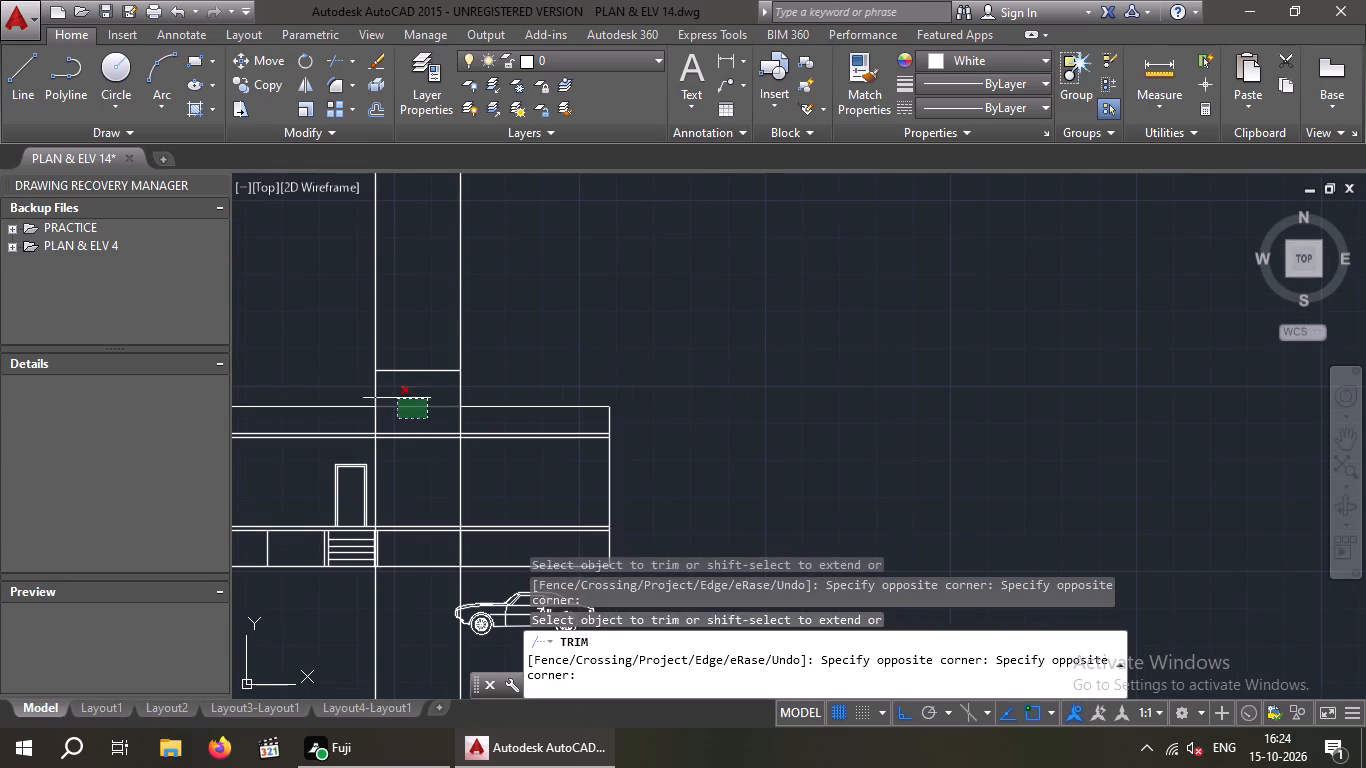
left_click(397, 398)
Trim both vertical construction lines below the elevation's base line, including the pieces crossing the car.
scroll(418, 395, "down", 1)
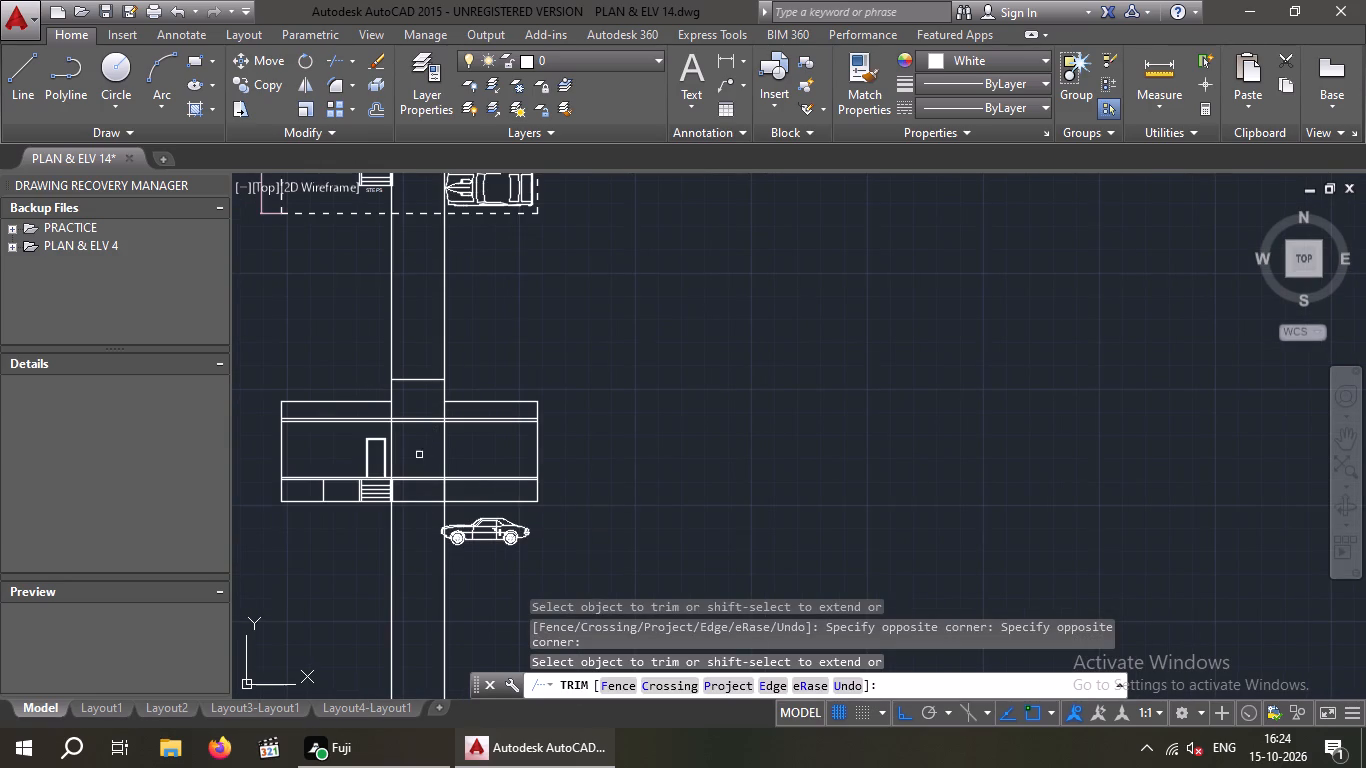
left_click_drag(416, 554, 382, 565)
left_click(373, 566)
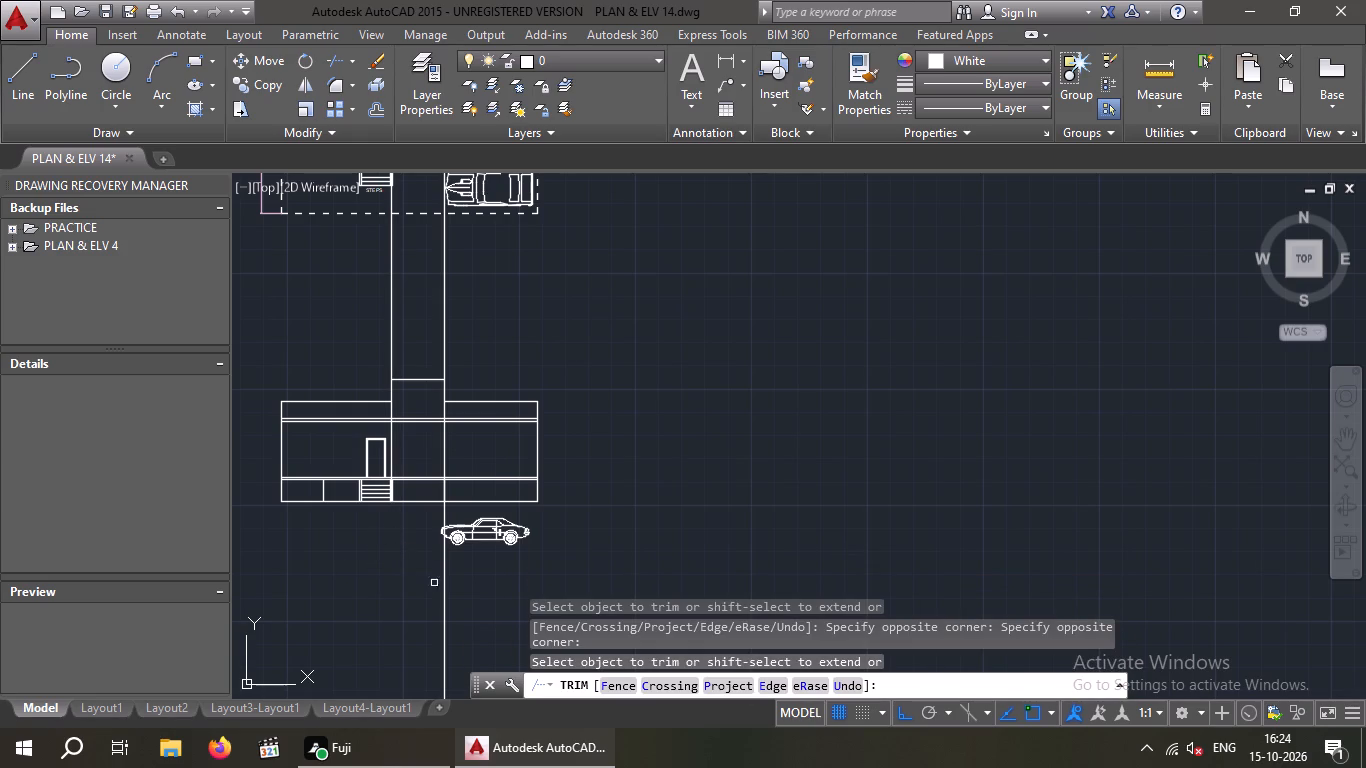
left_click_drag(476, 590, 461, 600)
left_click(428, 608)
scroll(444, 498, "up", 3)
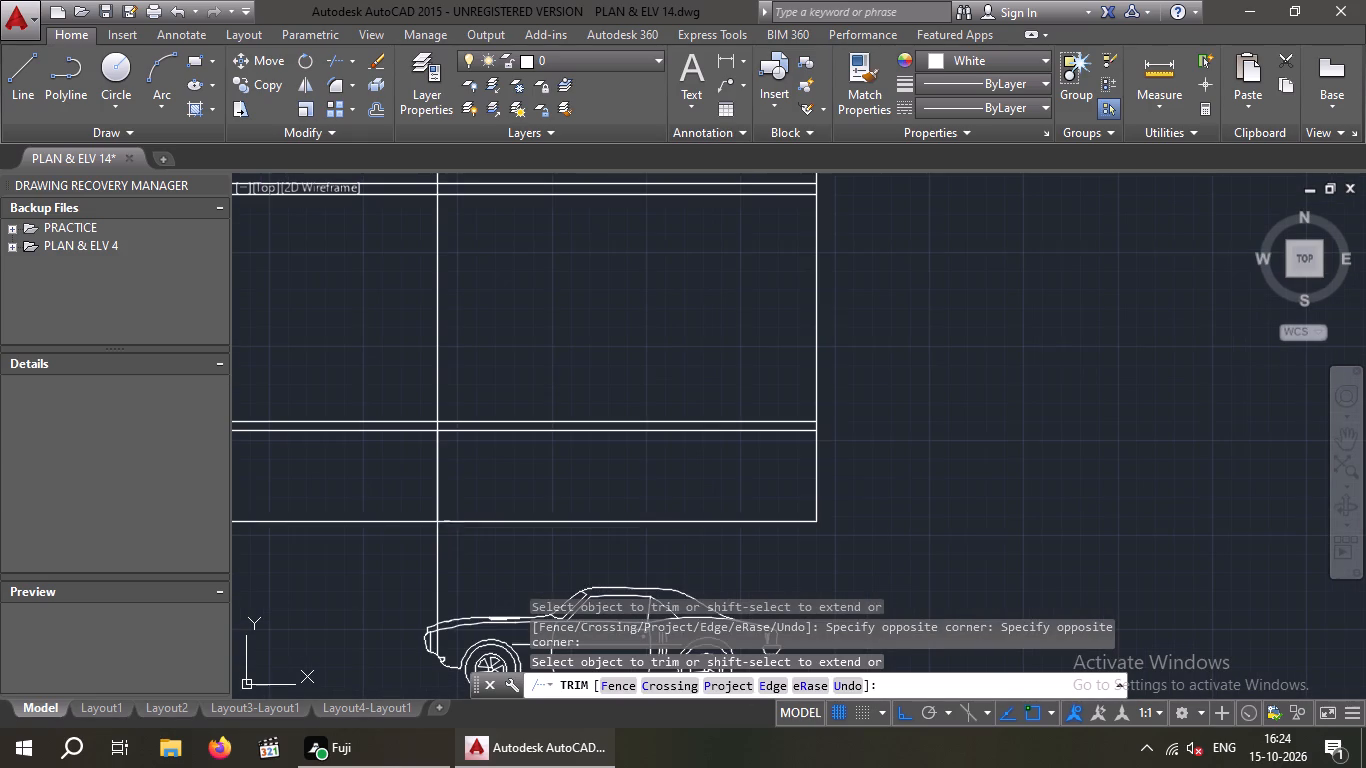
left_click_drag(462, 552, 425, 563)
left_click(395, 566)
scroll(439, 640, "up", 1)
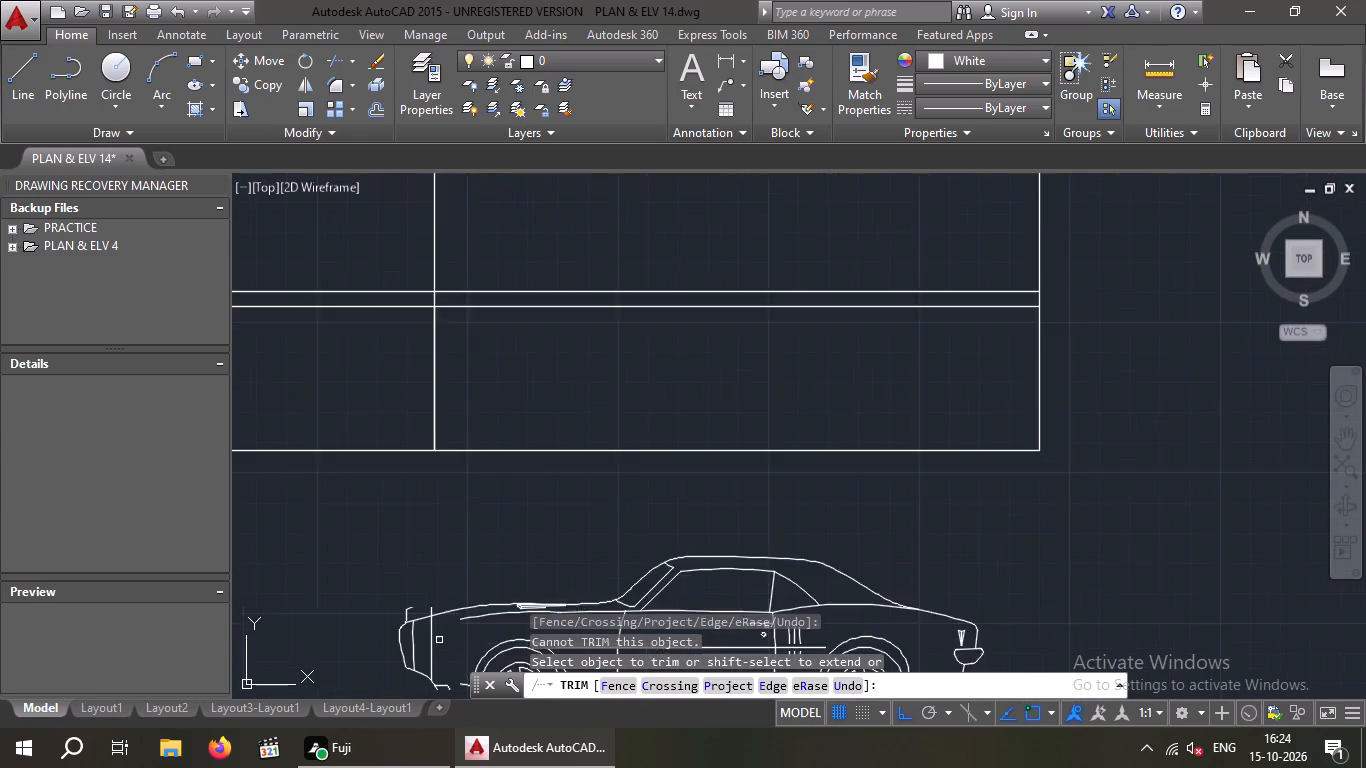
scroll(439, 640, "up", 1)
left_click_drag(450, 637, 432, 641)
left_click(430, 641)
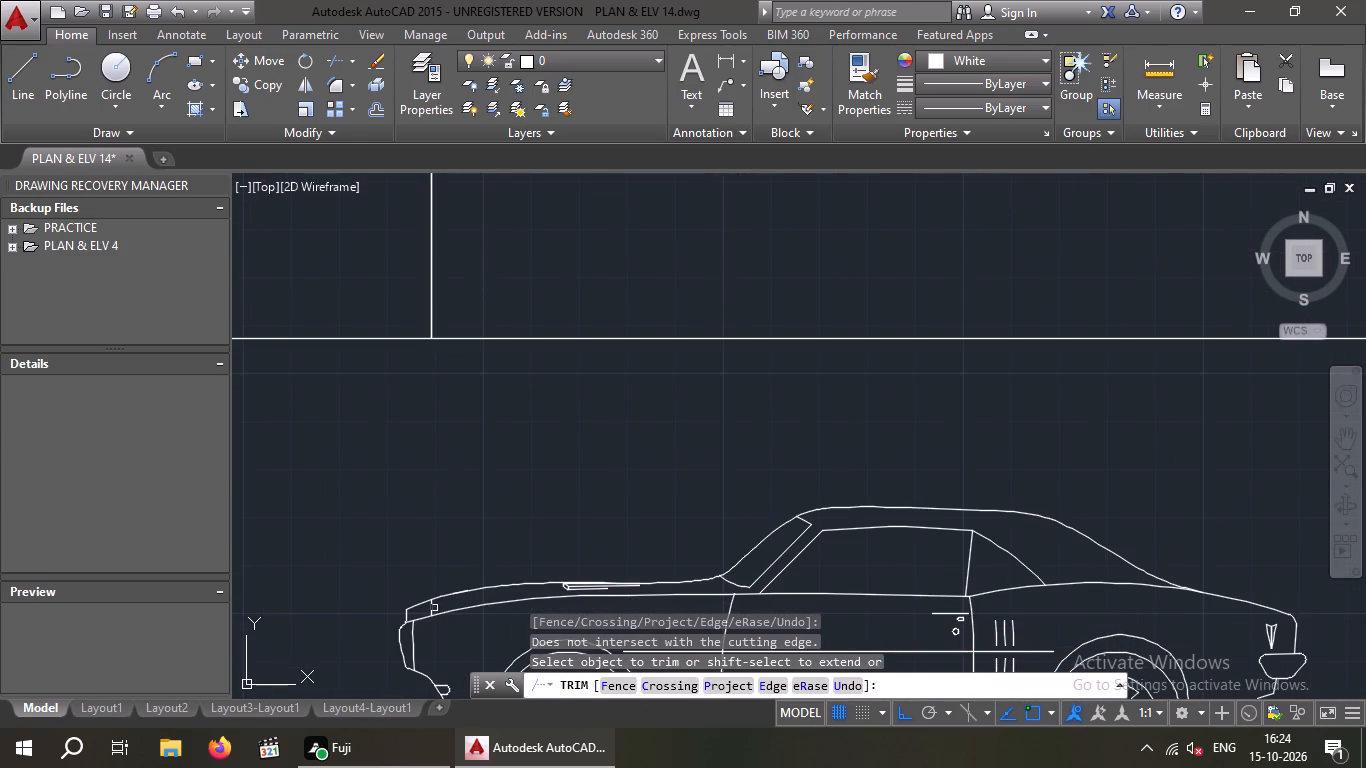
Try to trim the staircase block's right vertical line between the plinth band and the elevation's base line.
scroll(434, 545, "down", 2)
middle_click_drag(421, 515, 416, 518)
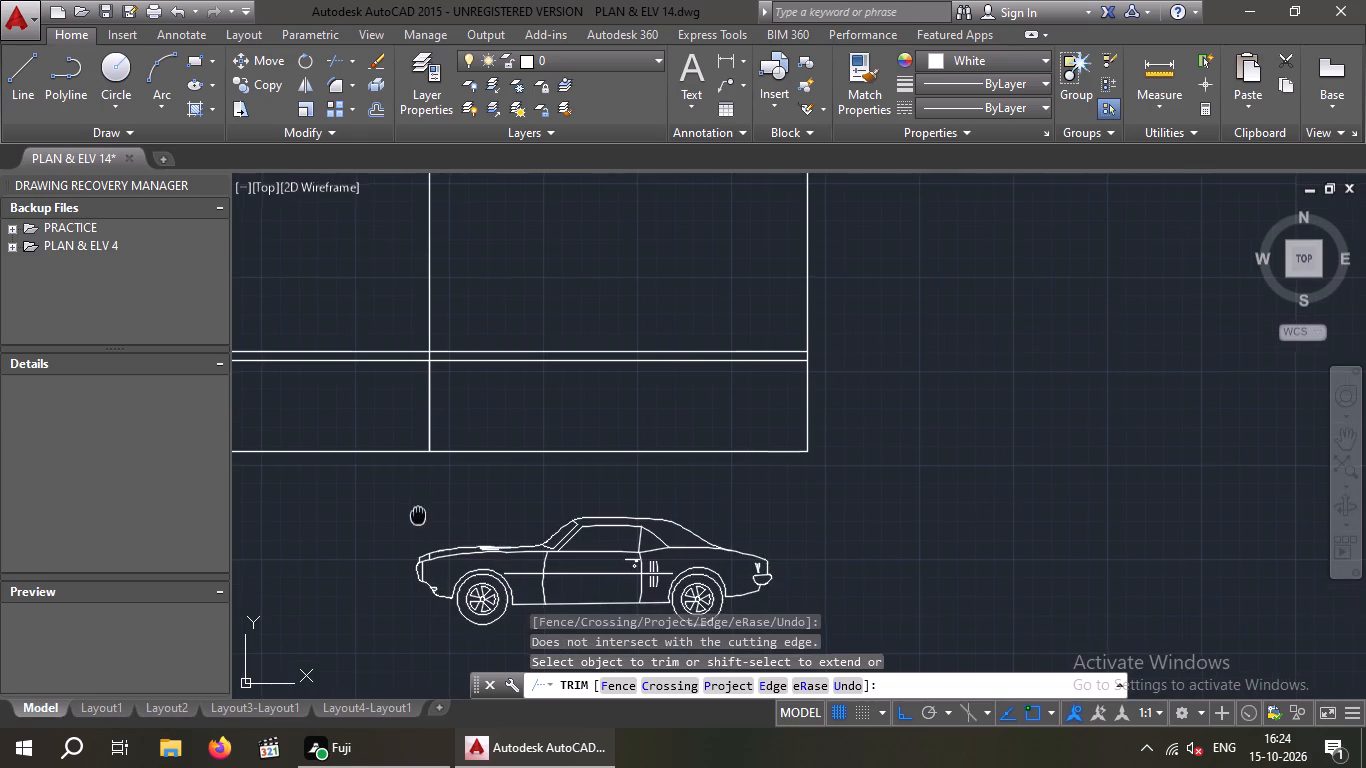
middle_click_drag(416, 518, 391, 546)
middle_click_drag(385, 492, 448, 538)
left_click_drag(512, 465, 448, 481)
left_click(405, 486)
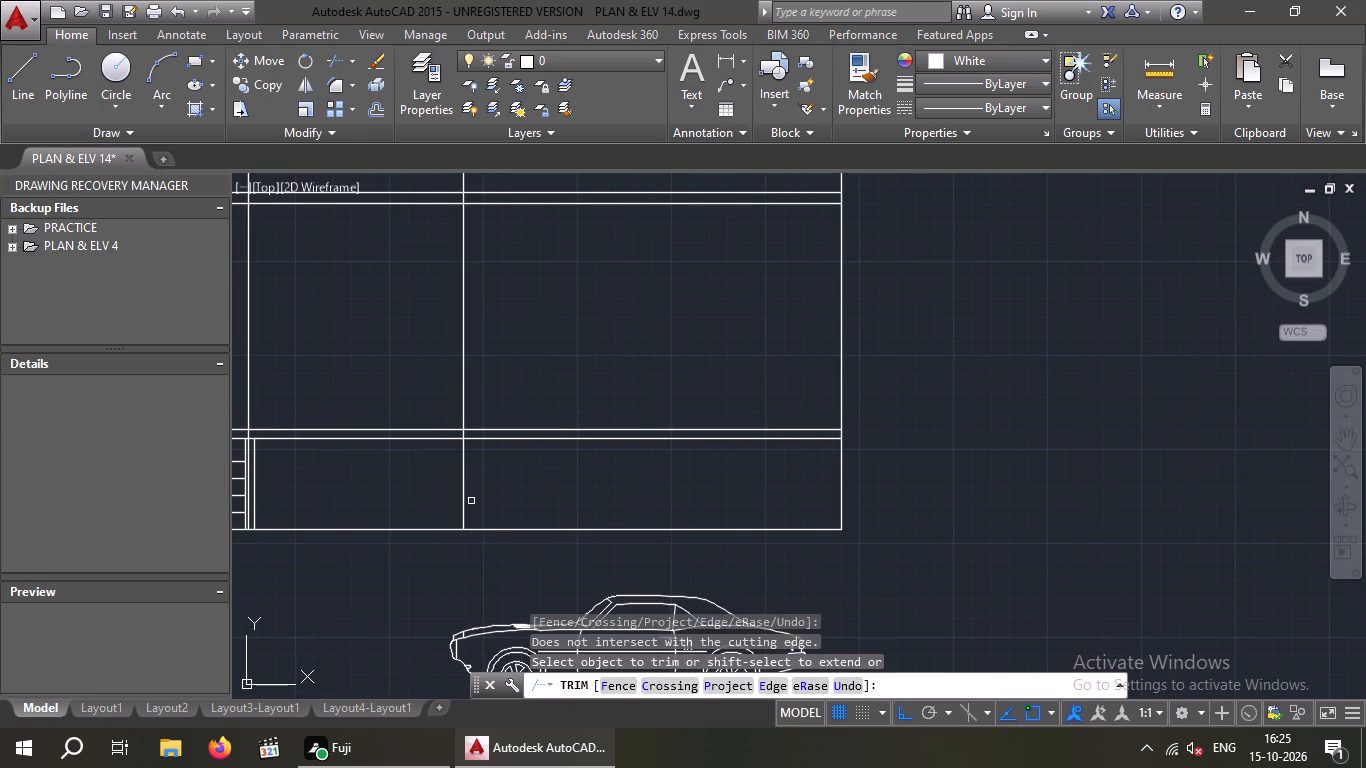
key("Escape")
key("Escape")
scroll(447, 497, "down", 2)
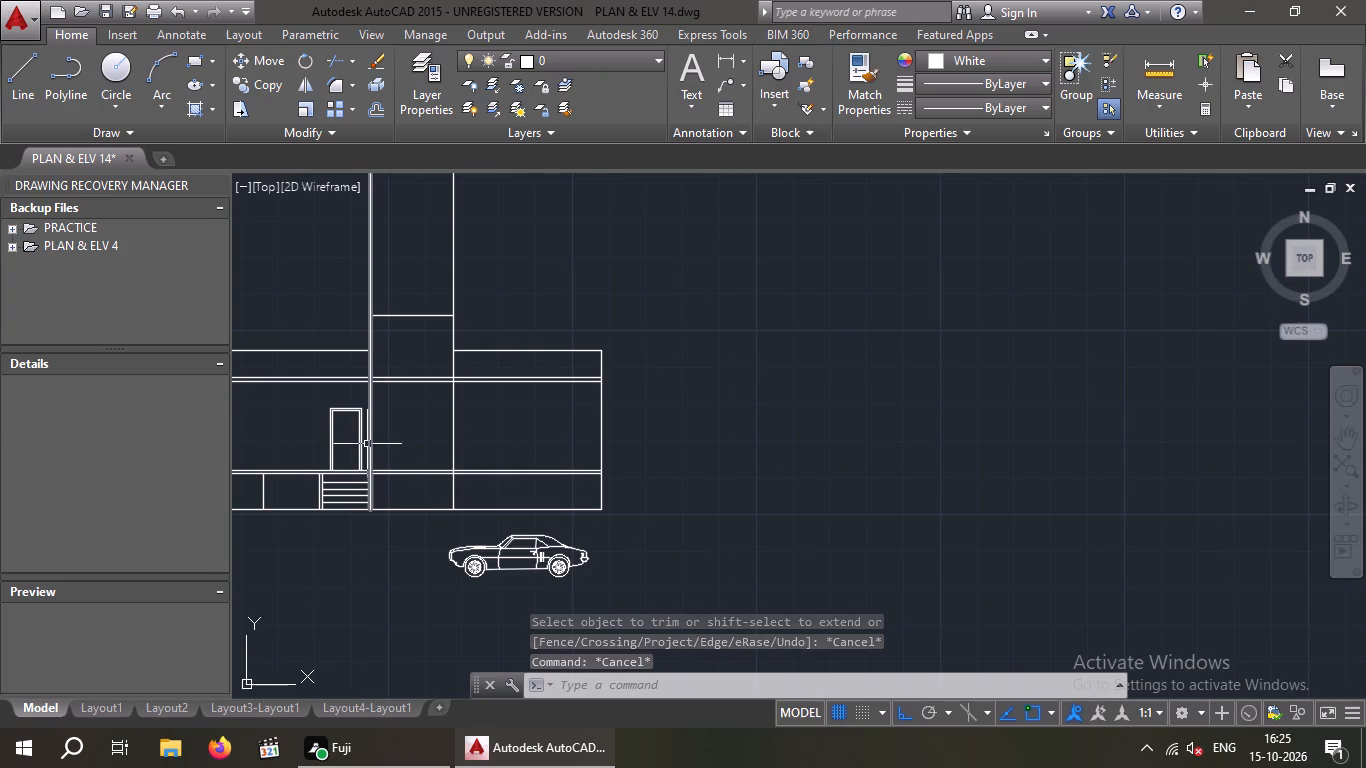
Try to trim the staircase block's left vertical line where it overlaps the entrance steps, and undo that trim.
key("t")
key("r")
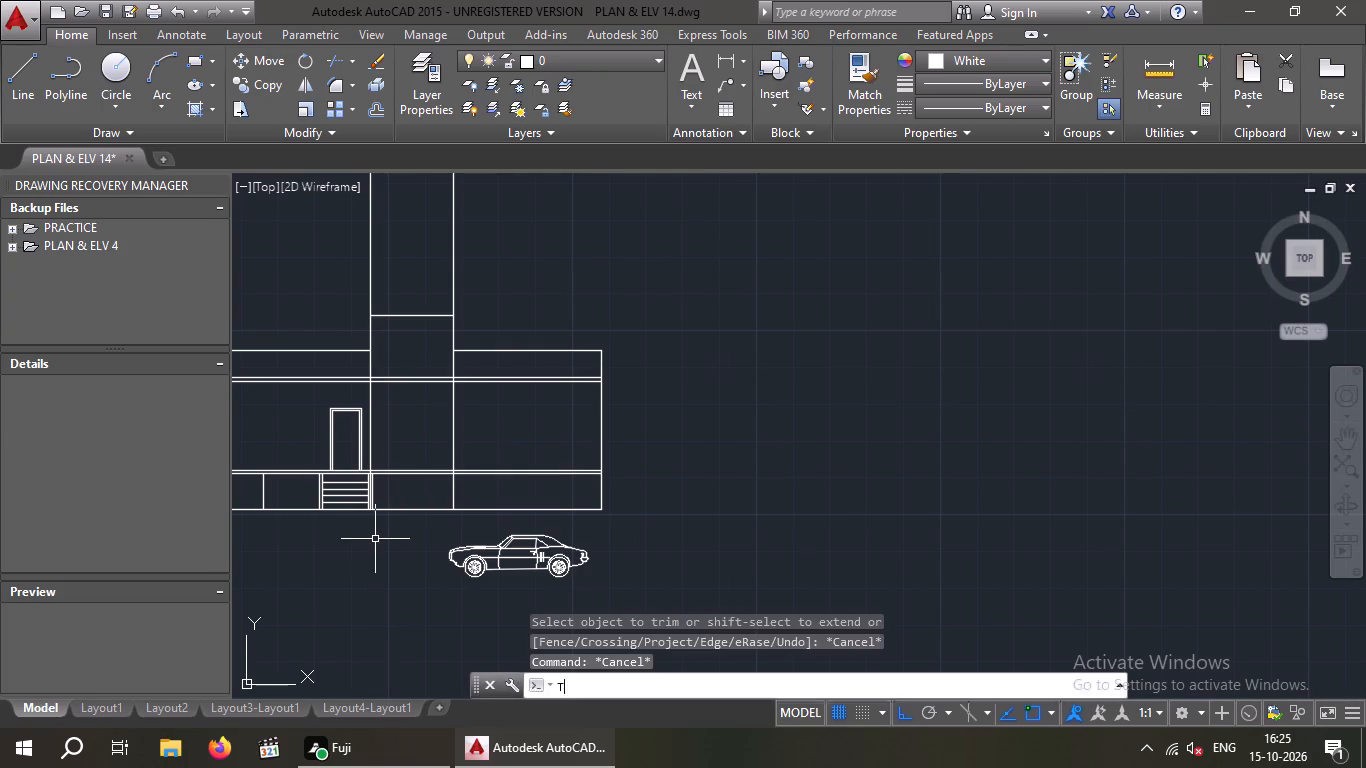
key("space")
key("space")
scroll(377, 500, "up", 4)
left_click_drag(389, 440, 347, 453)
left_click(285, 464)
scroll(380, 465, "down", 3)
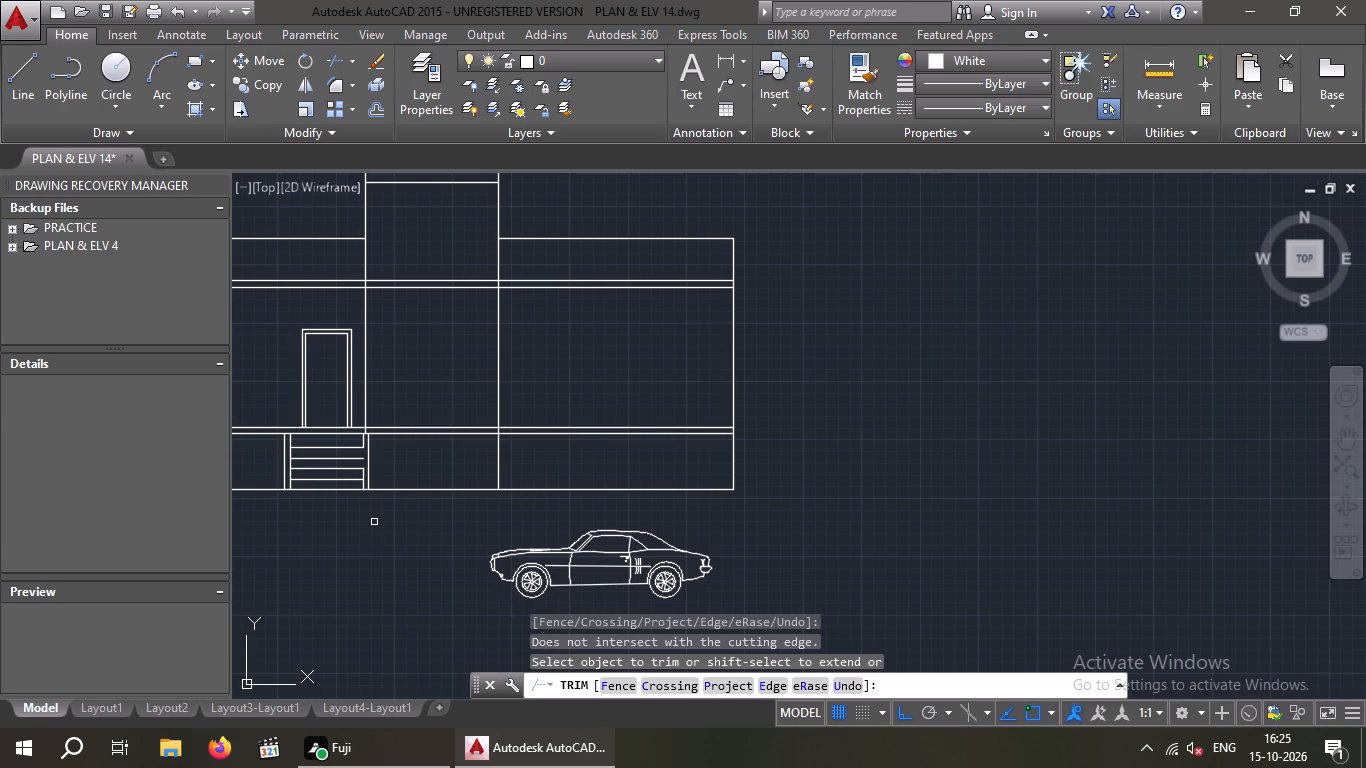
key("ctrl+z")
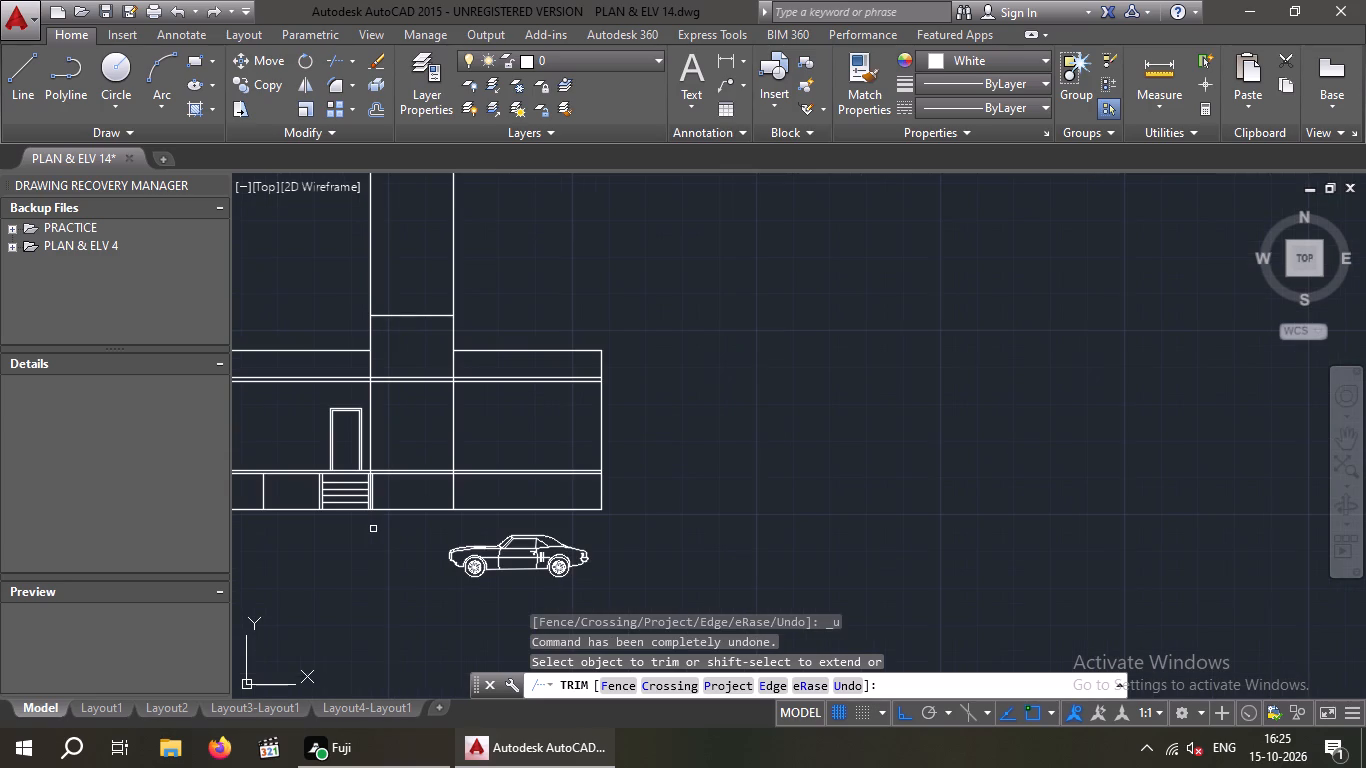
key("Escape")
Trim both vertical lines of the staircase block between the two horizontal lines of the plinth band.
scroll(370, 487, "up", 3)
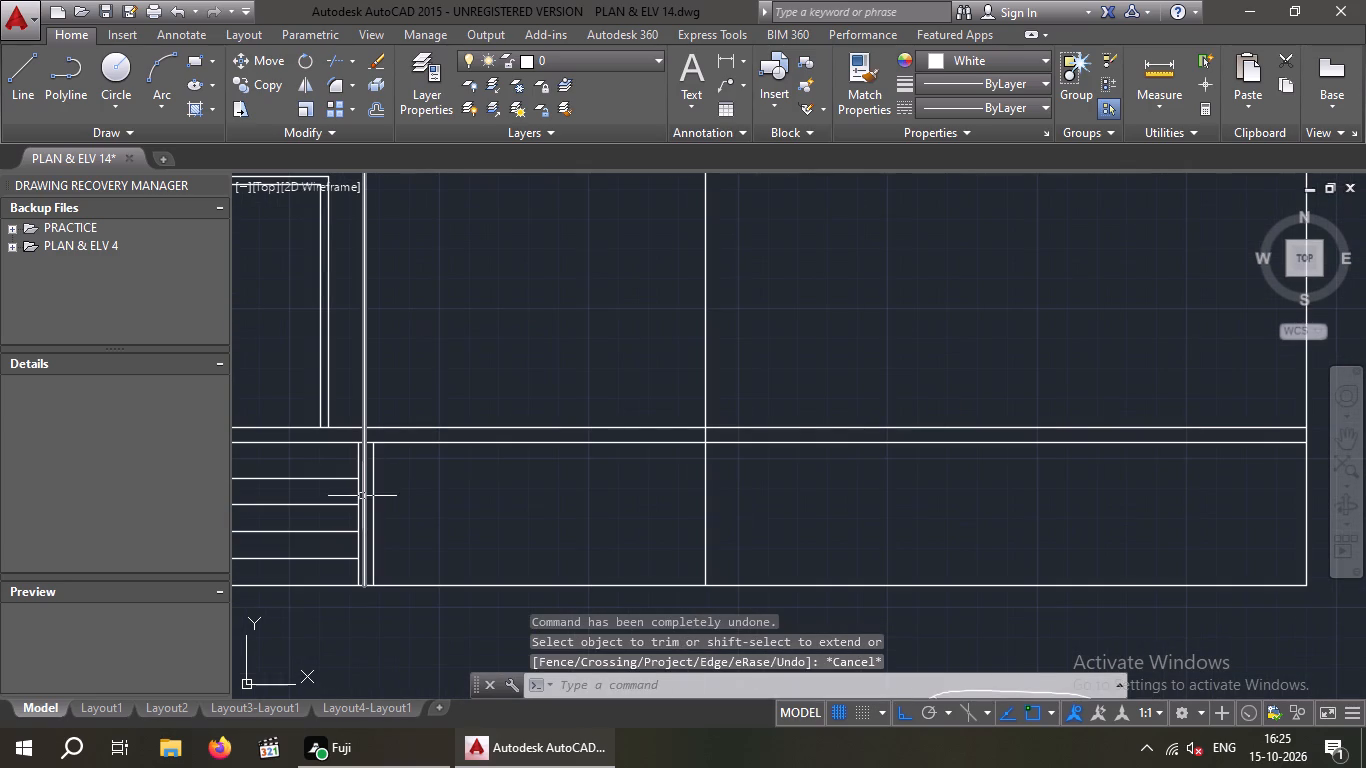
scroll(399, 490, "down", 2)
scroll(406, 494, "up", 1)
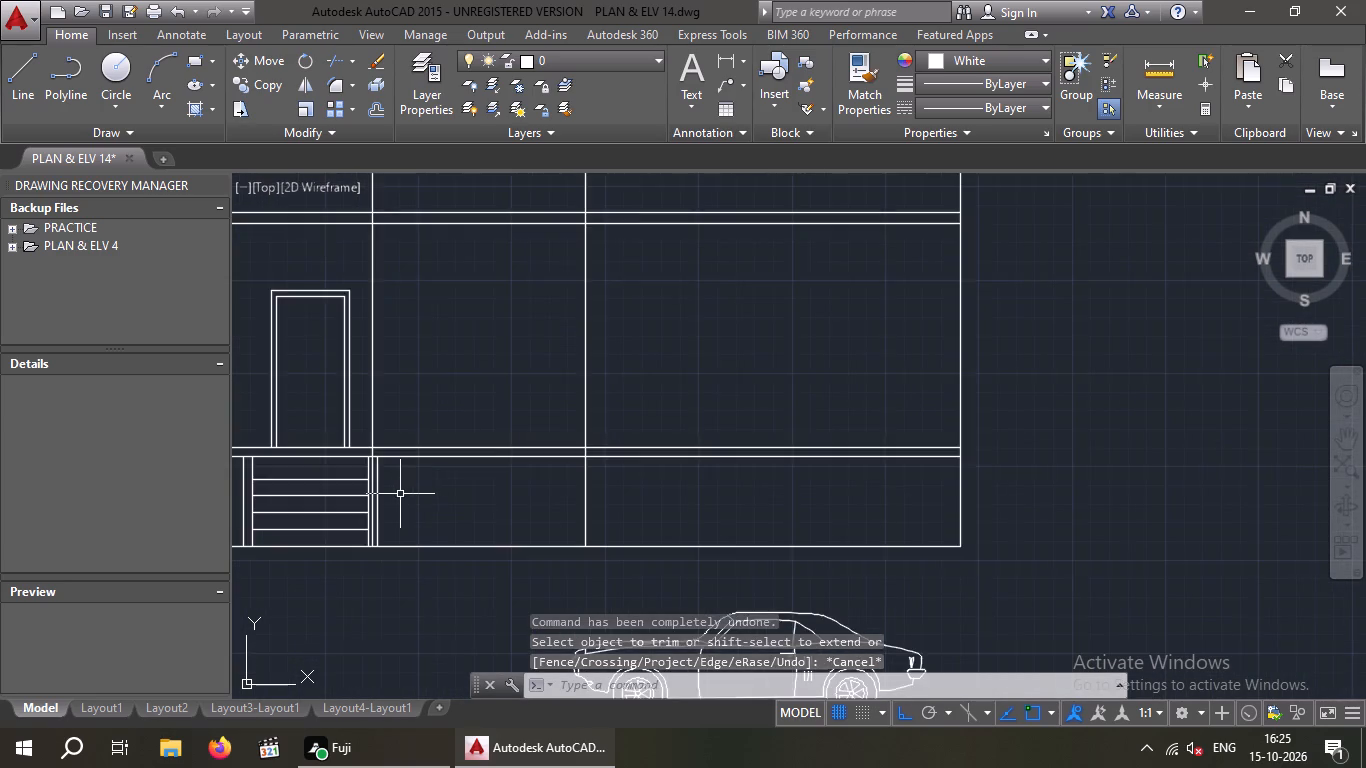
scroll(400, 494, "up", 2)
key("t")
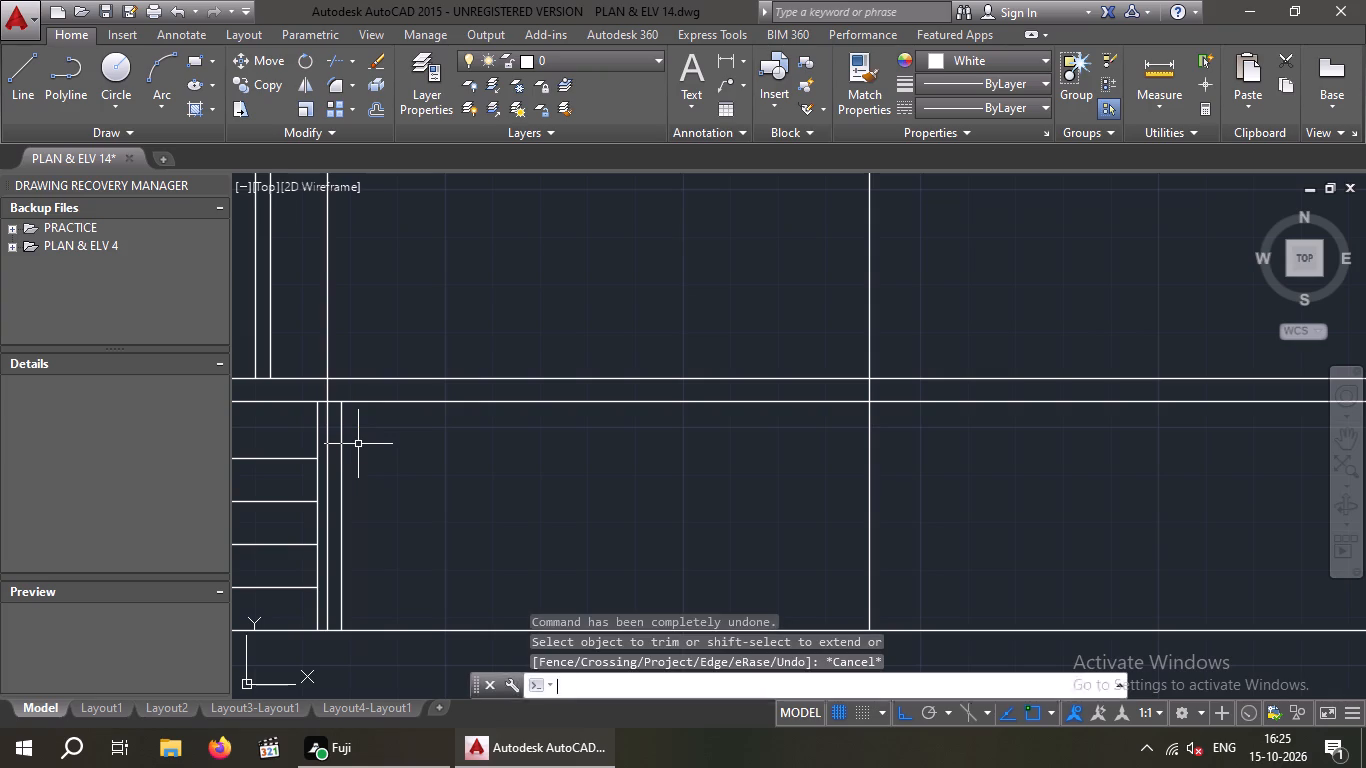
key("r")
key("space")
key("space")
scroll(338, 395, "up", 2)
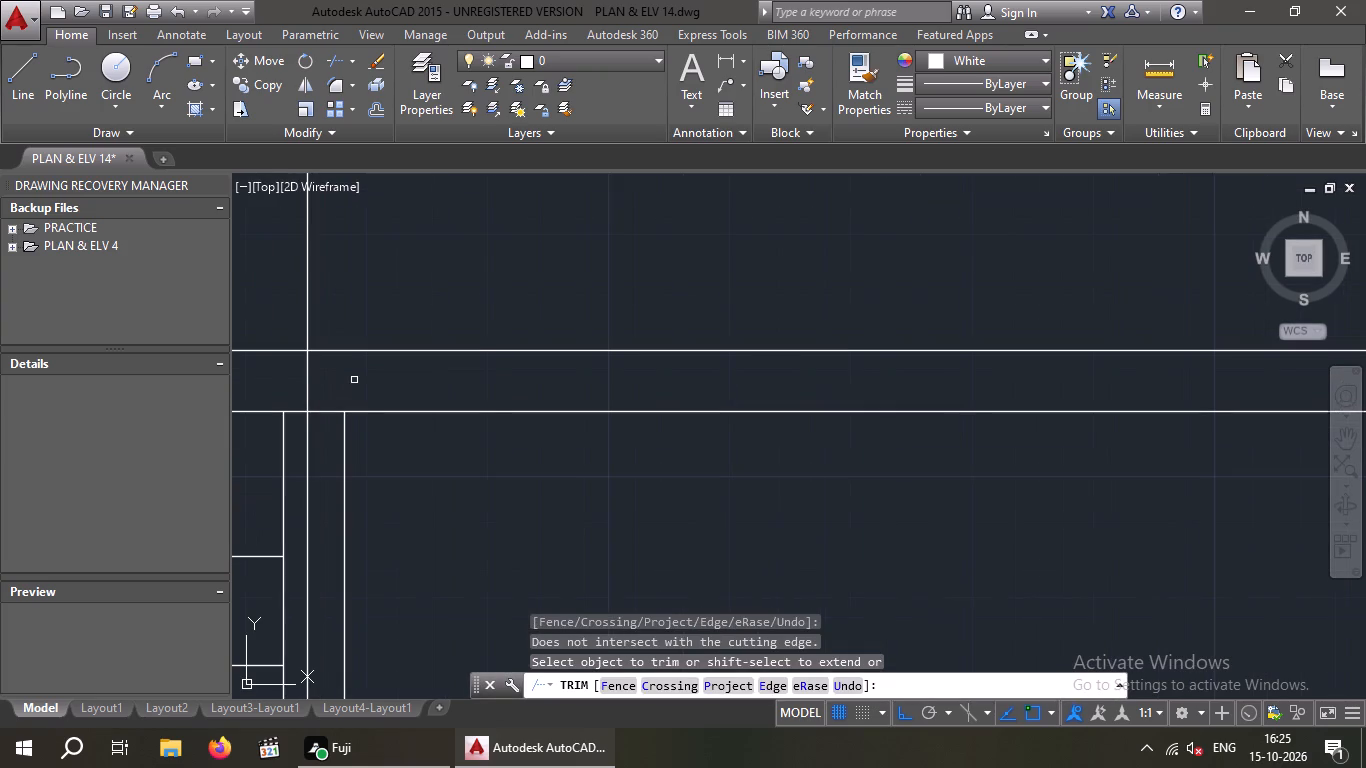
left_click(254, 380)
left_click(344, 382)
scroll(358, 386, "down", 2)
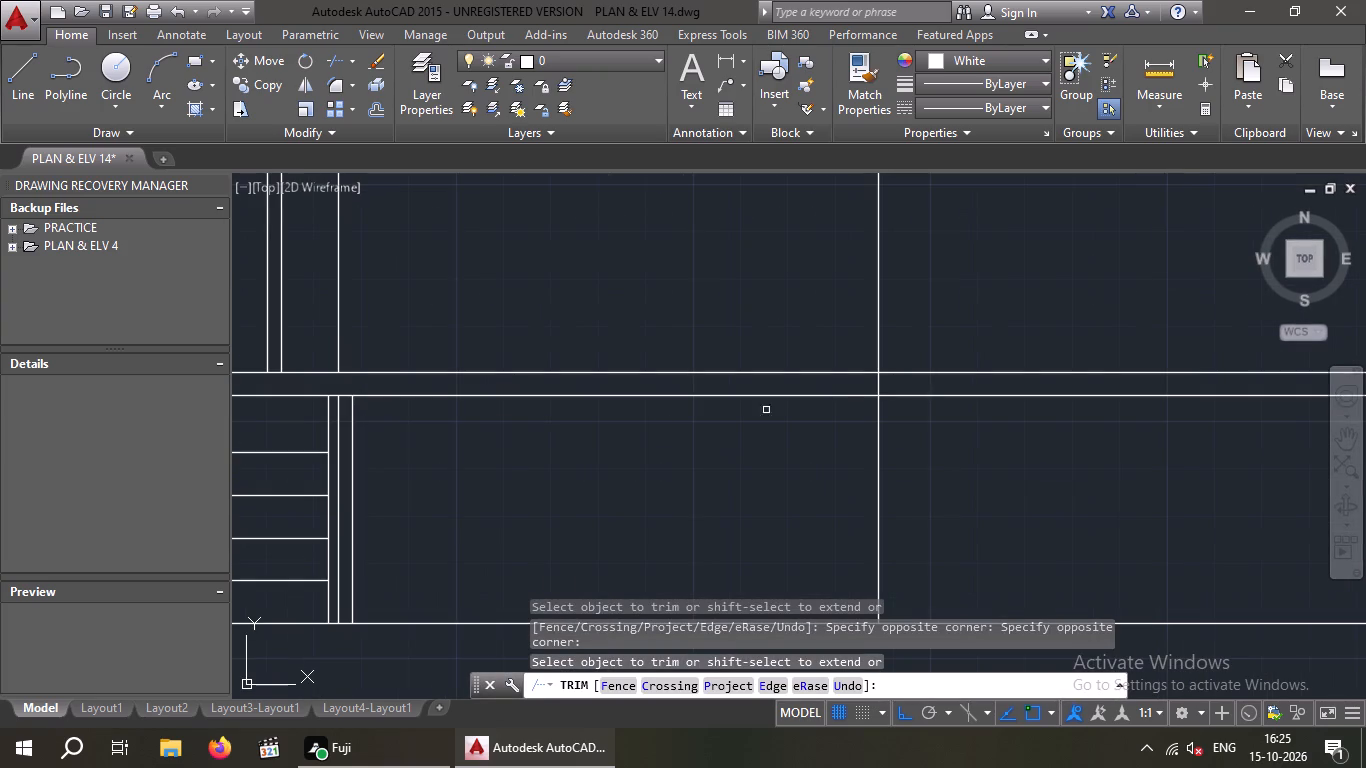
left_click_drag(891, 385, 871, 384)
left_click(853, 387)
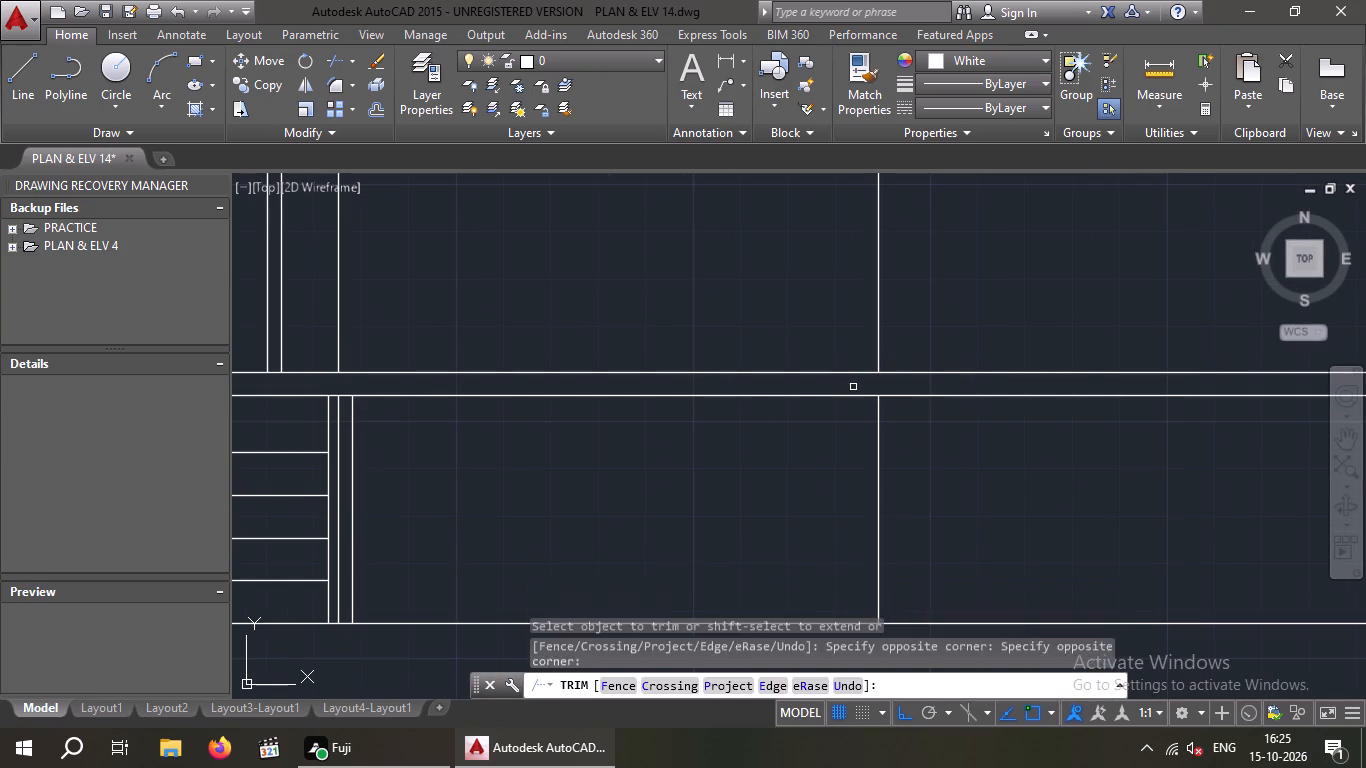
key("Escape")
key("Escape")
key("Escape")
Erase the two leftover vertical pieces below the plinth band, including the one within the steps' side wall.
left_click_drag(957, 460, 871, 493)
left_click(821, 510)
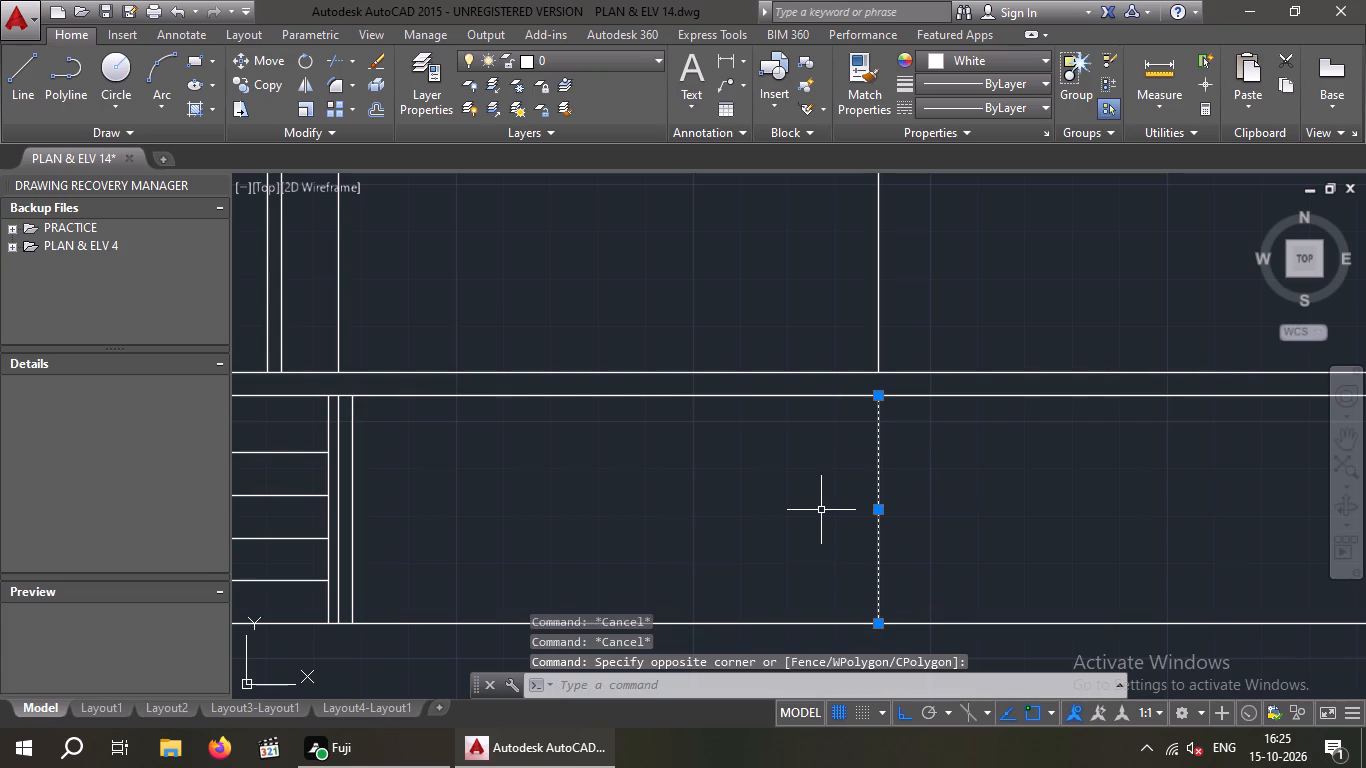
key("Delete")
scroll(821, 510, "down", 4)
scroll(706, 508, "up", 3)
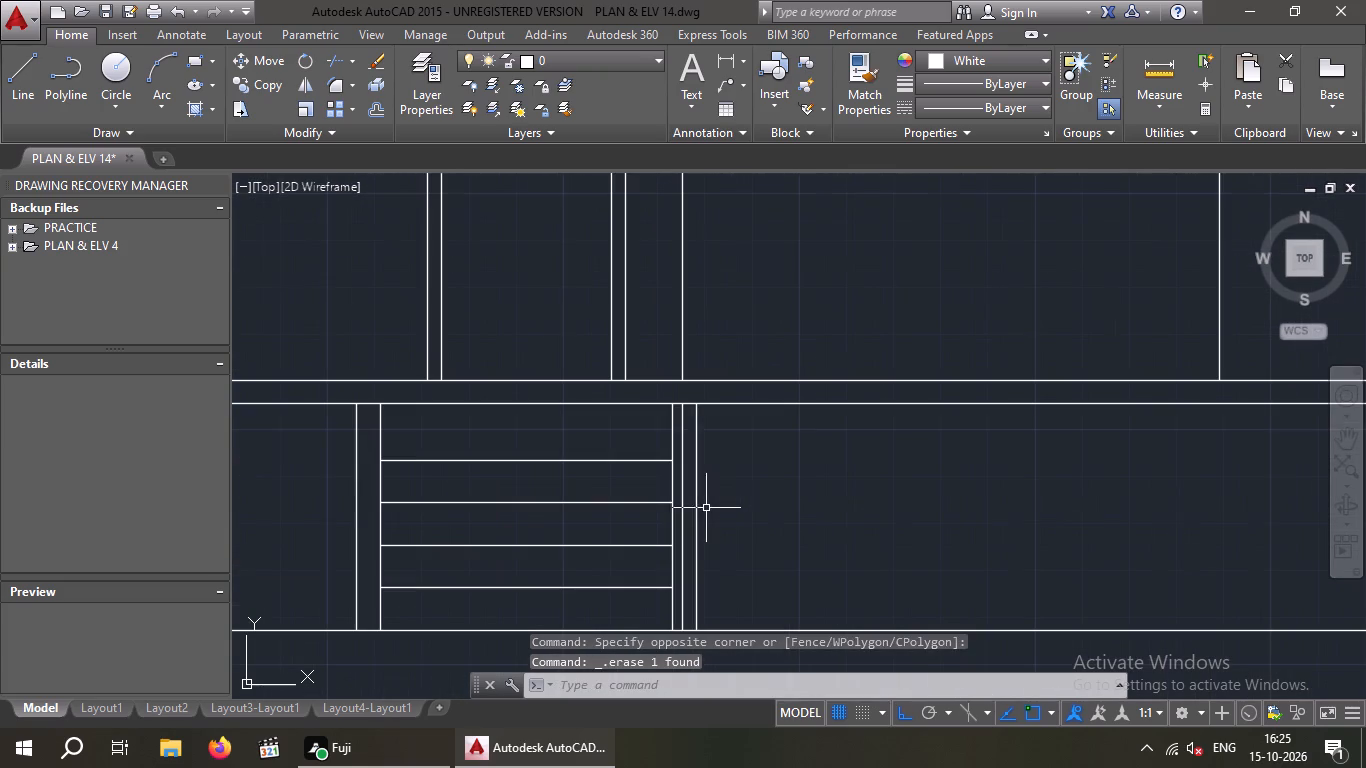
left_click(680, 505)
key("Delete")
scroll(718, 510, "down", 2)
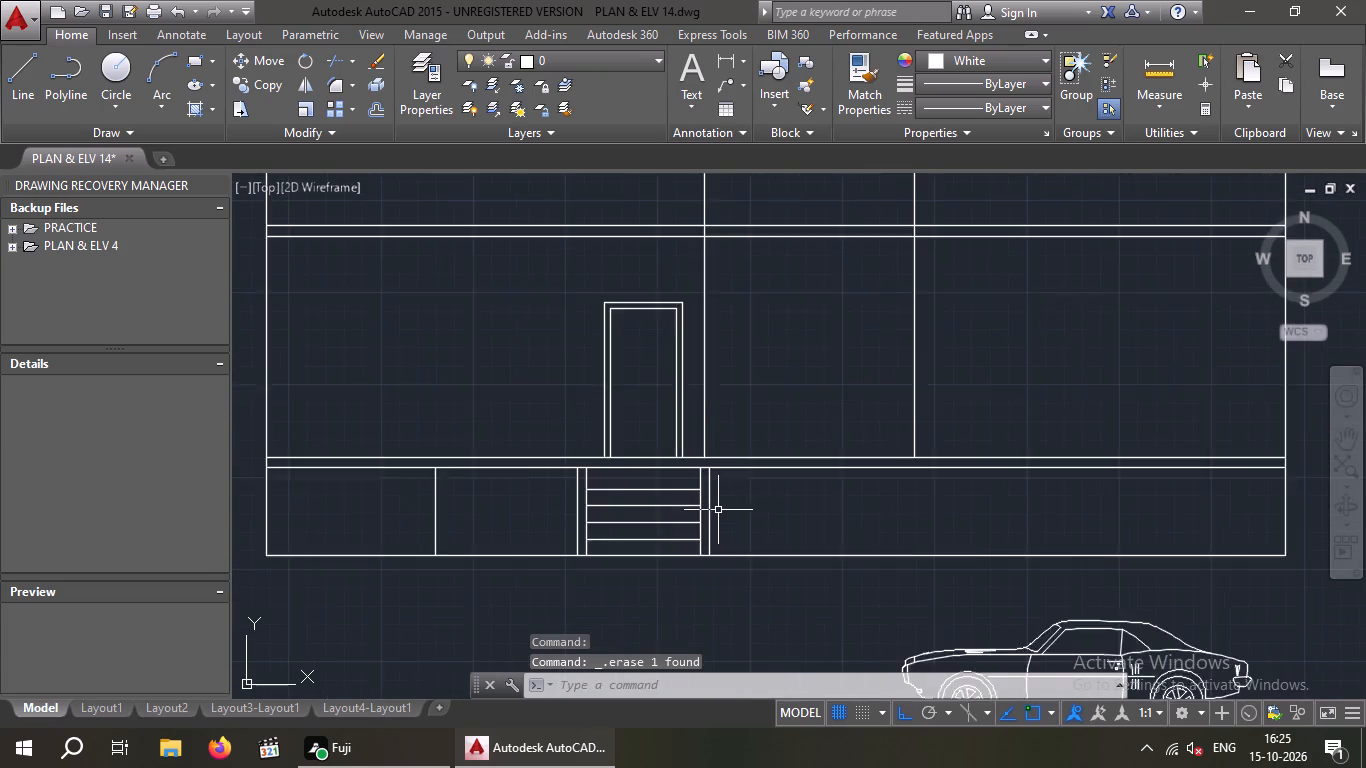
scroll(718, 510, "down", 1)
key("Escape")
key("Escape")
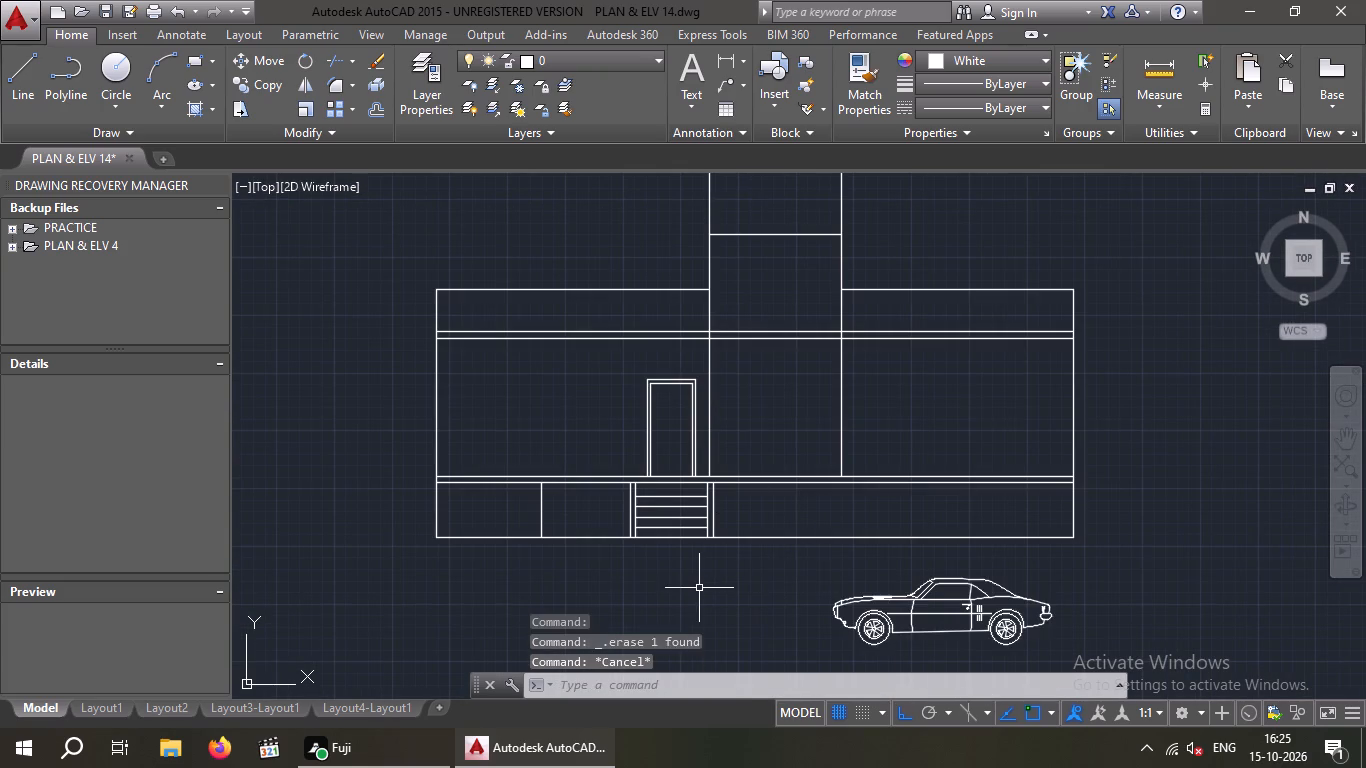
Trim both vertical construction lines above the top line of the raised staircase block.
middle_click_drag(711, 584, 533, 576)
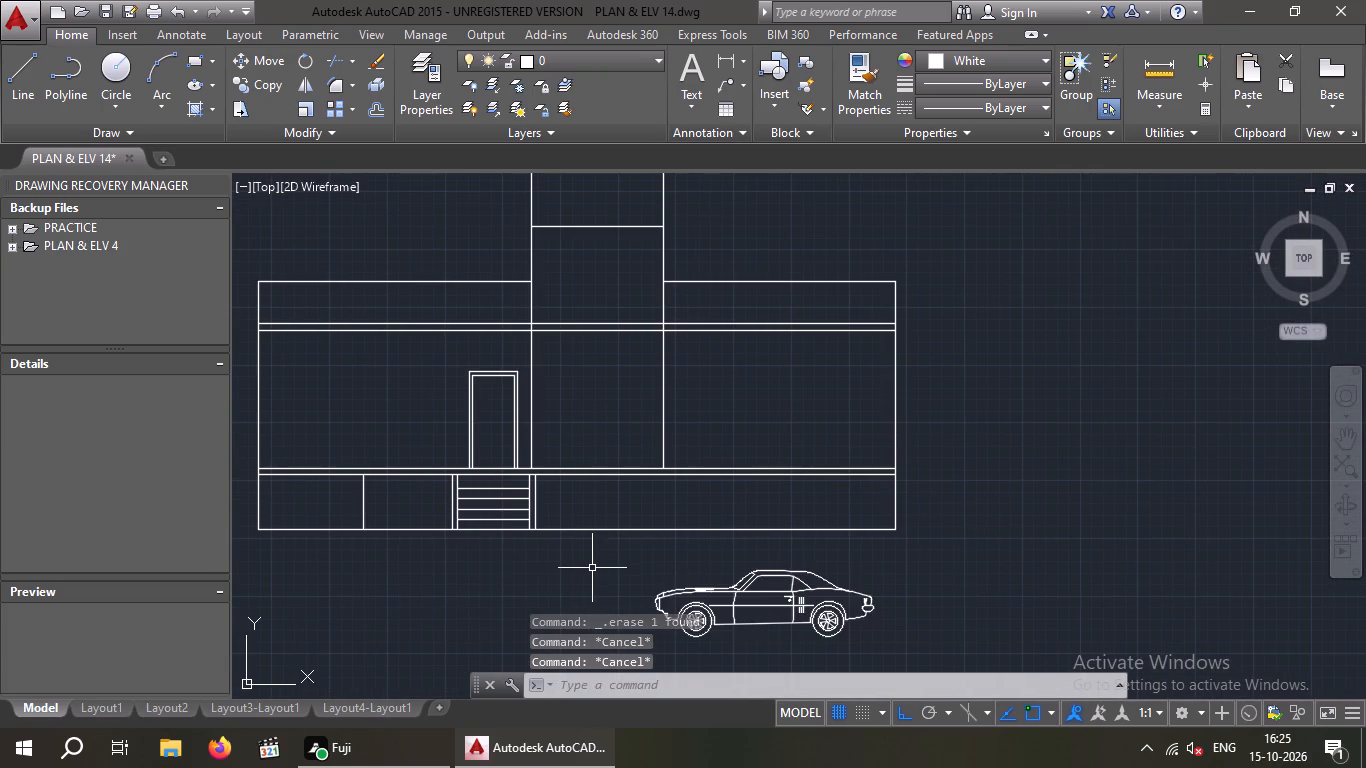
middle_click_drag(587, 568, 549, 592)
middle_click_drag(580, 576, 485, 637)
scroll(510, 581, "down", 1)
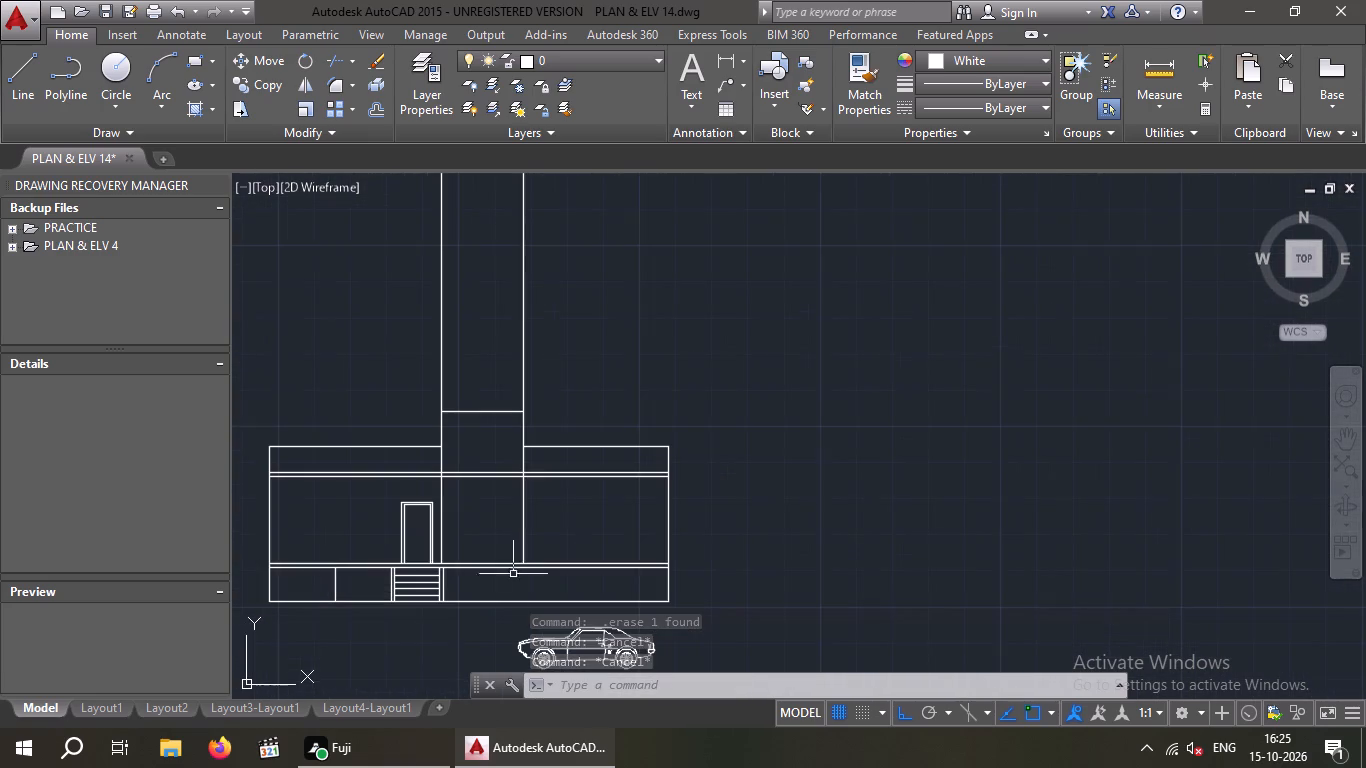
key("t")
key("r")
key("space")
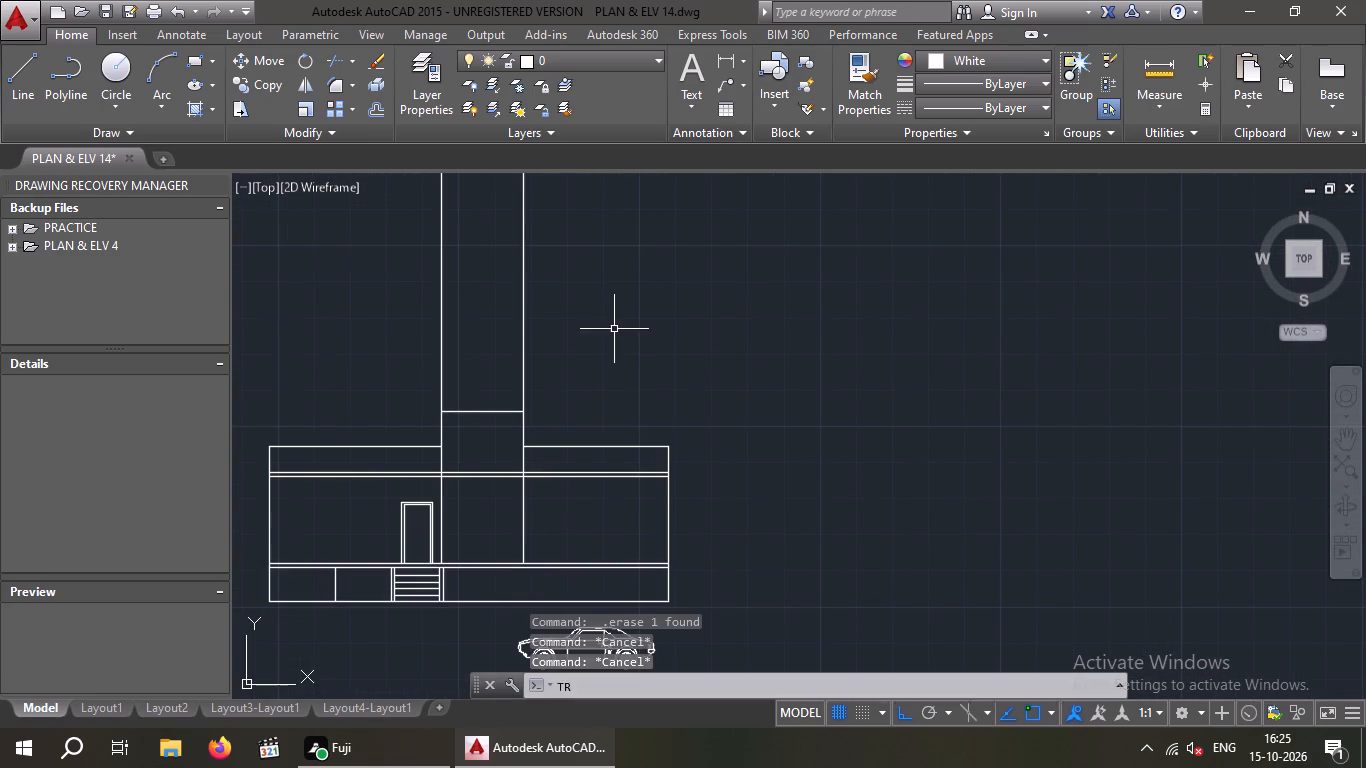
key("space")
left_click_drag(682, 296, 356, 360)
left_click_drag(280, 362, 314, 363)
scroll(461, 325, "down", 4)
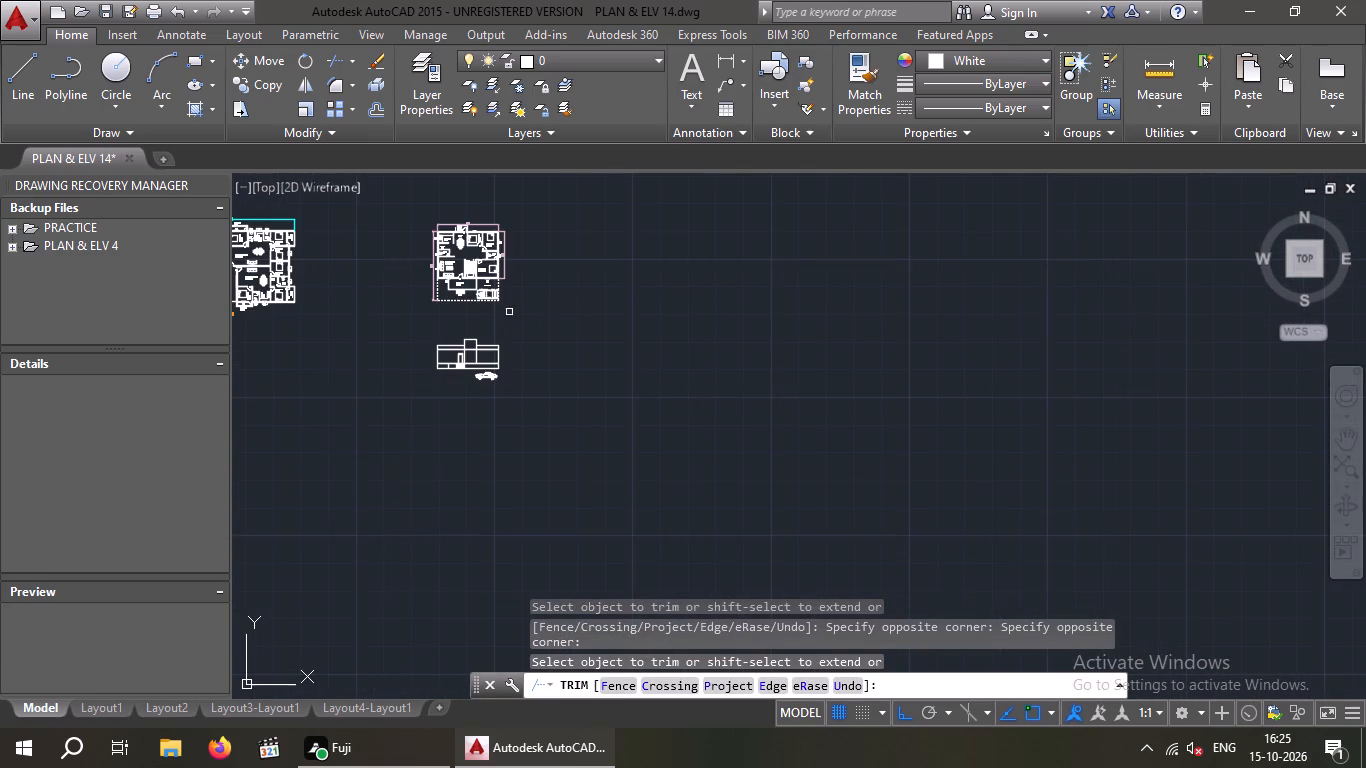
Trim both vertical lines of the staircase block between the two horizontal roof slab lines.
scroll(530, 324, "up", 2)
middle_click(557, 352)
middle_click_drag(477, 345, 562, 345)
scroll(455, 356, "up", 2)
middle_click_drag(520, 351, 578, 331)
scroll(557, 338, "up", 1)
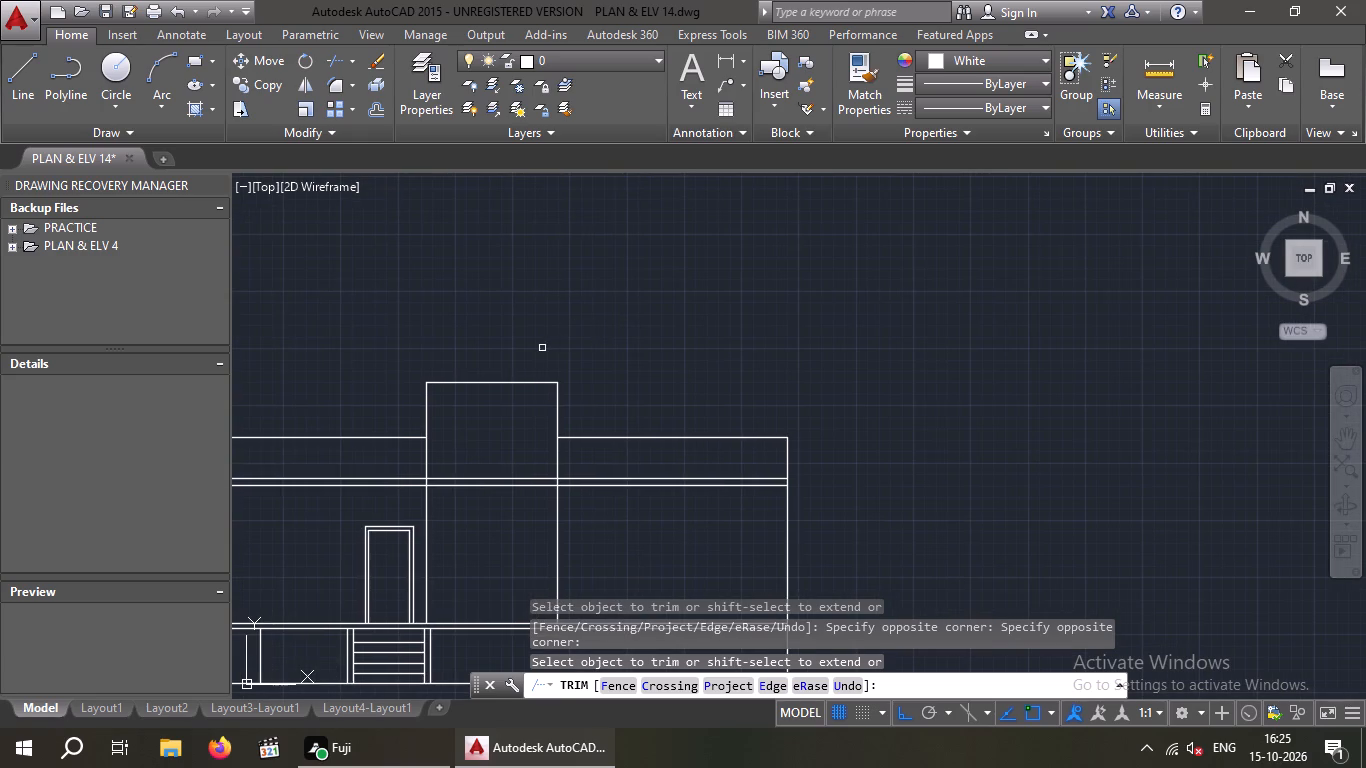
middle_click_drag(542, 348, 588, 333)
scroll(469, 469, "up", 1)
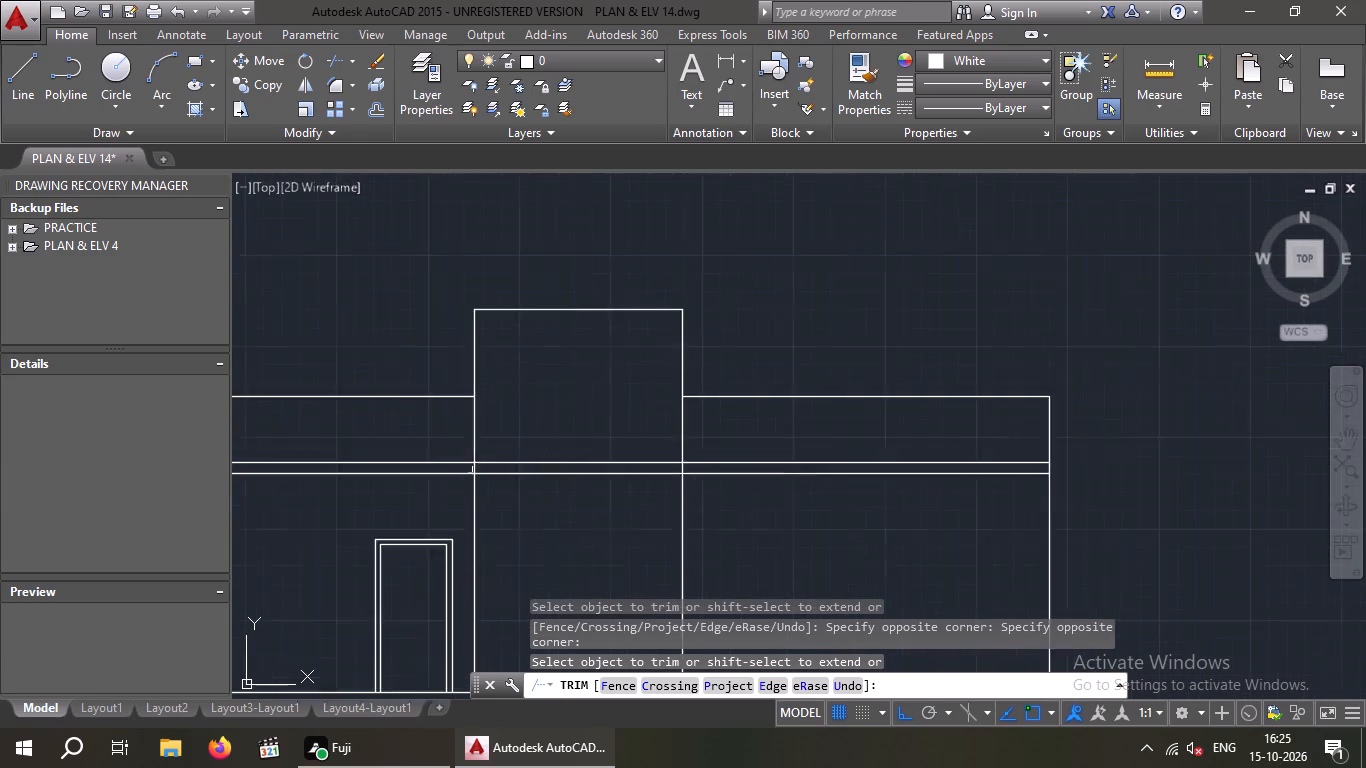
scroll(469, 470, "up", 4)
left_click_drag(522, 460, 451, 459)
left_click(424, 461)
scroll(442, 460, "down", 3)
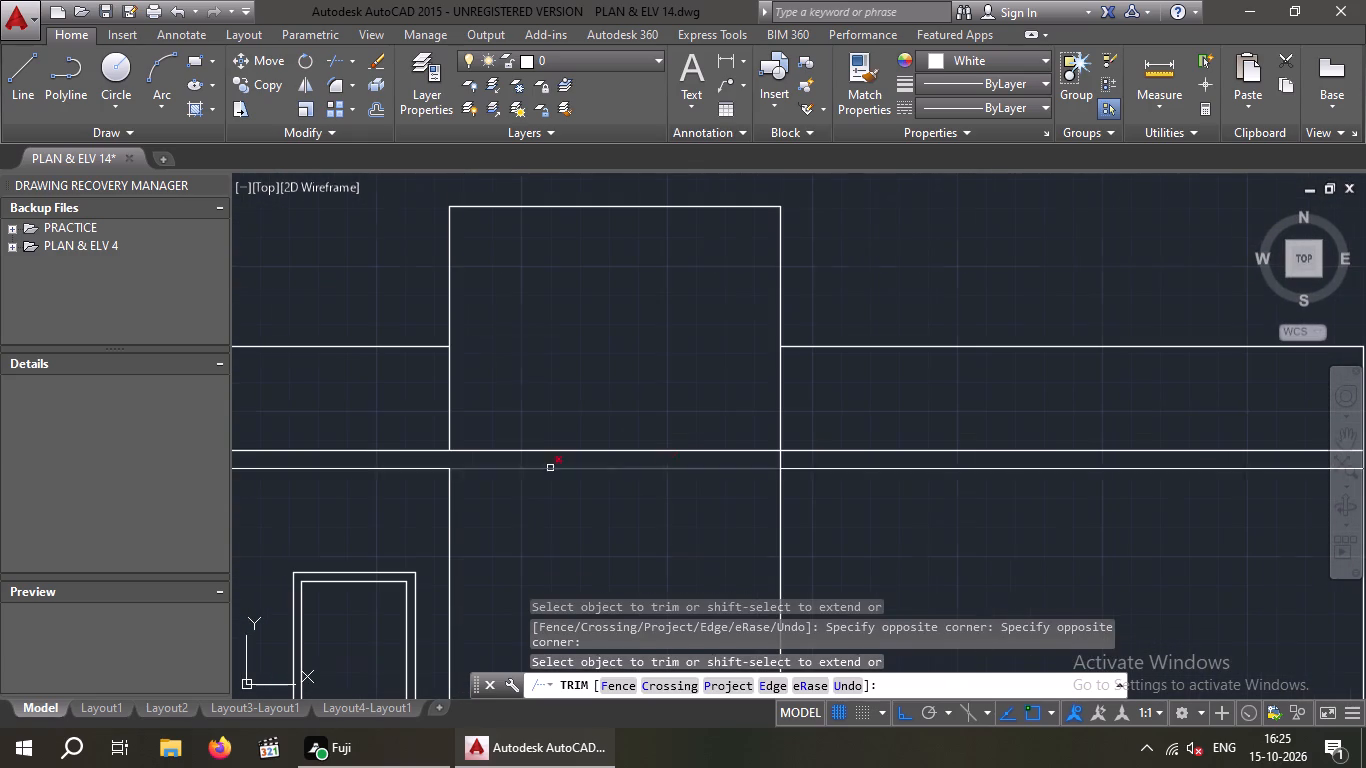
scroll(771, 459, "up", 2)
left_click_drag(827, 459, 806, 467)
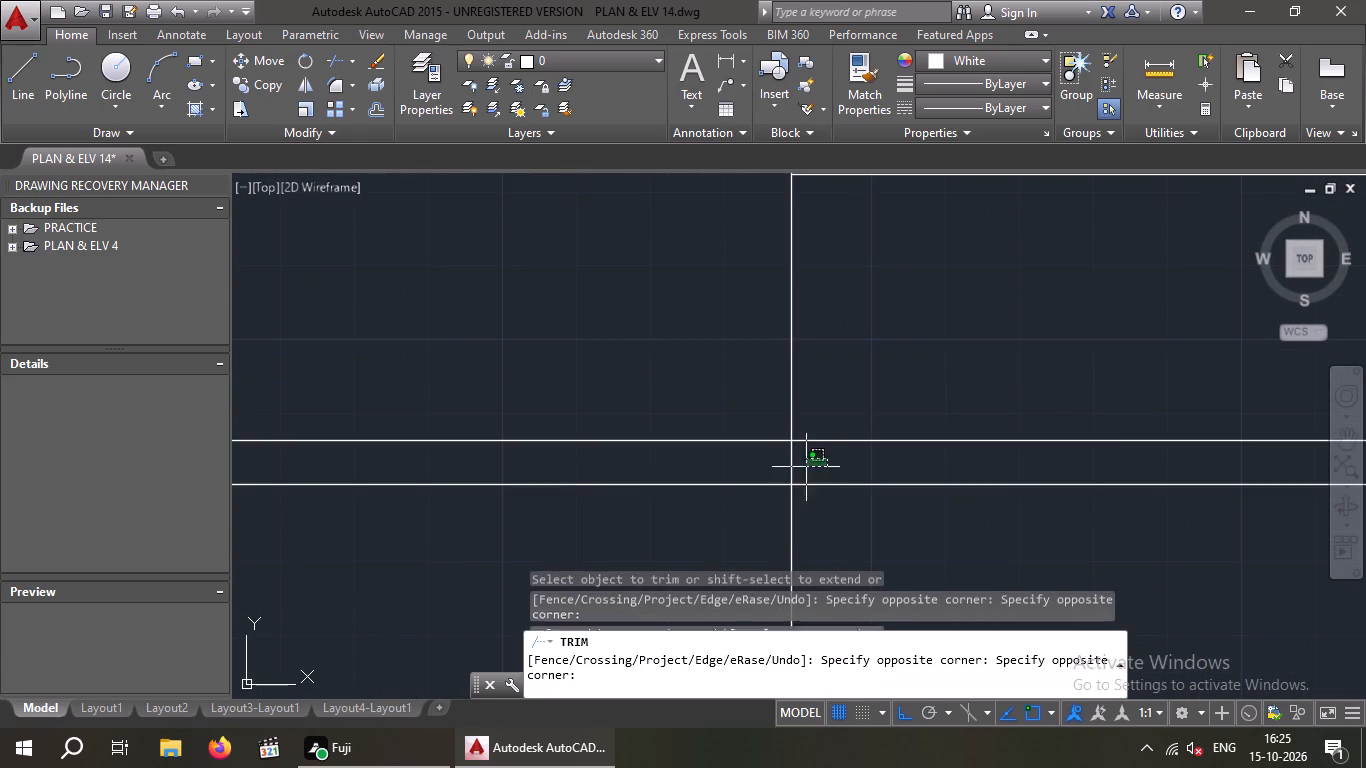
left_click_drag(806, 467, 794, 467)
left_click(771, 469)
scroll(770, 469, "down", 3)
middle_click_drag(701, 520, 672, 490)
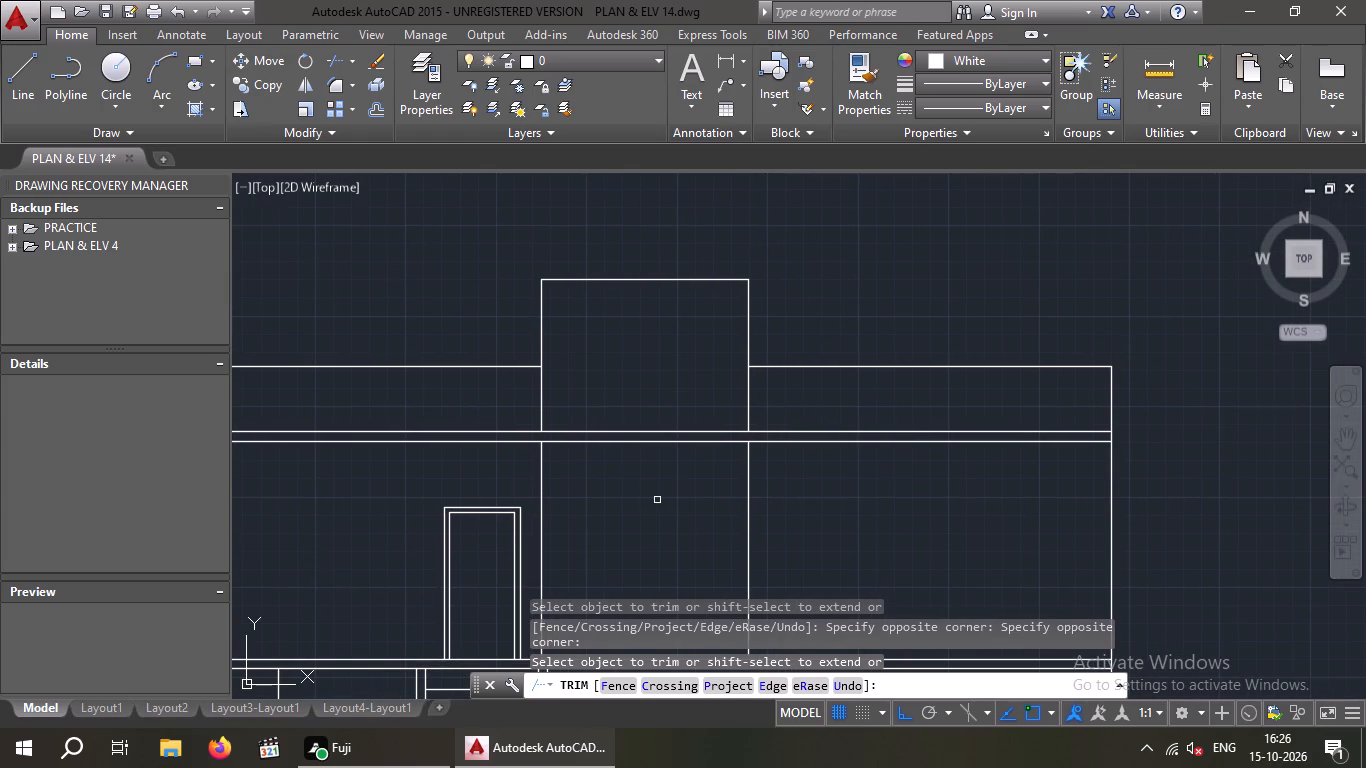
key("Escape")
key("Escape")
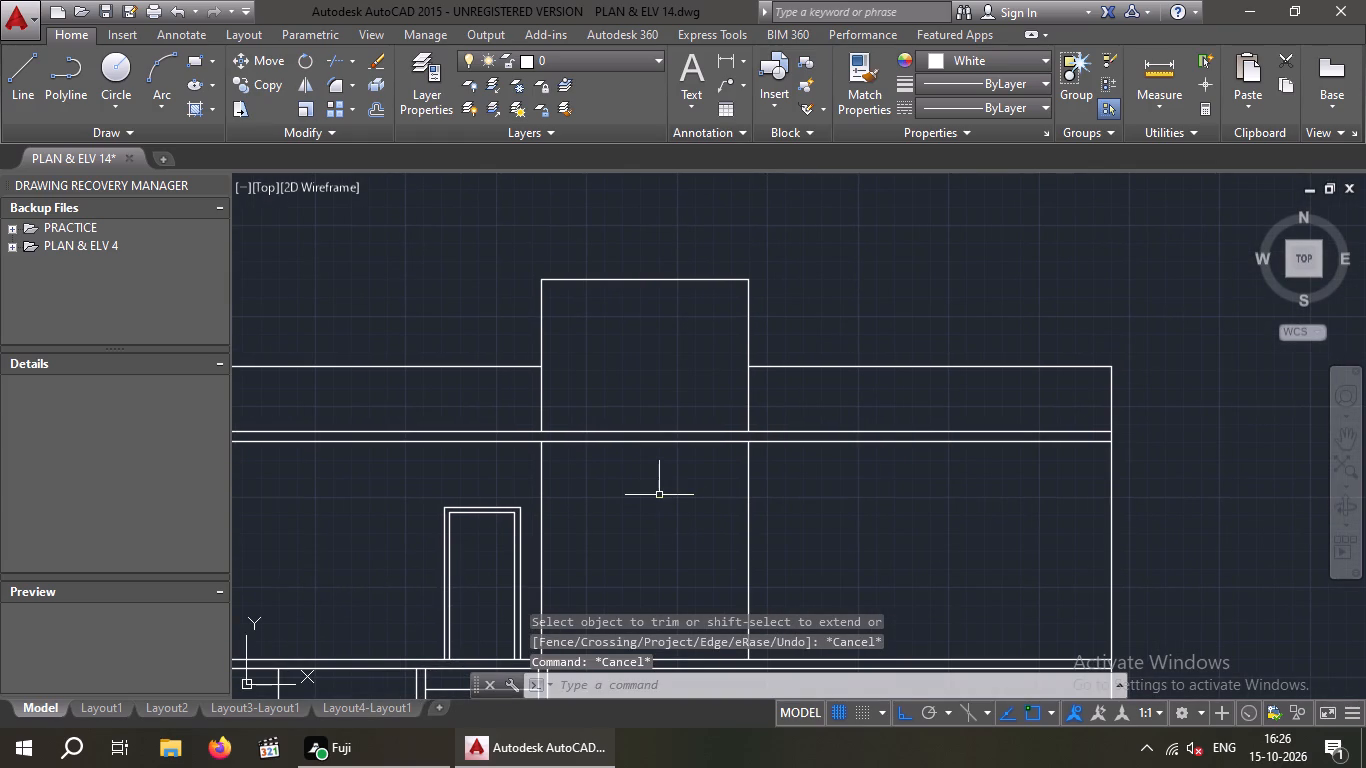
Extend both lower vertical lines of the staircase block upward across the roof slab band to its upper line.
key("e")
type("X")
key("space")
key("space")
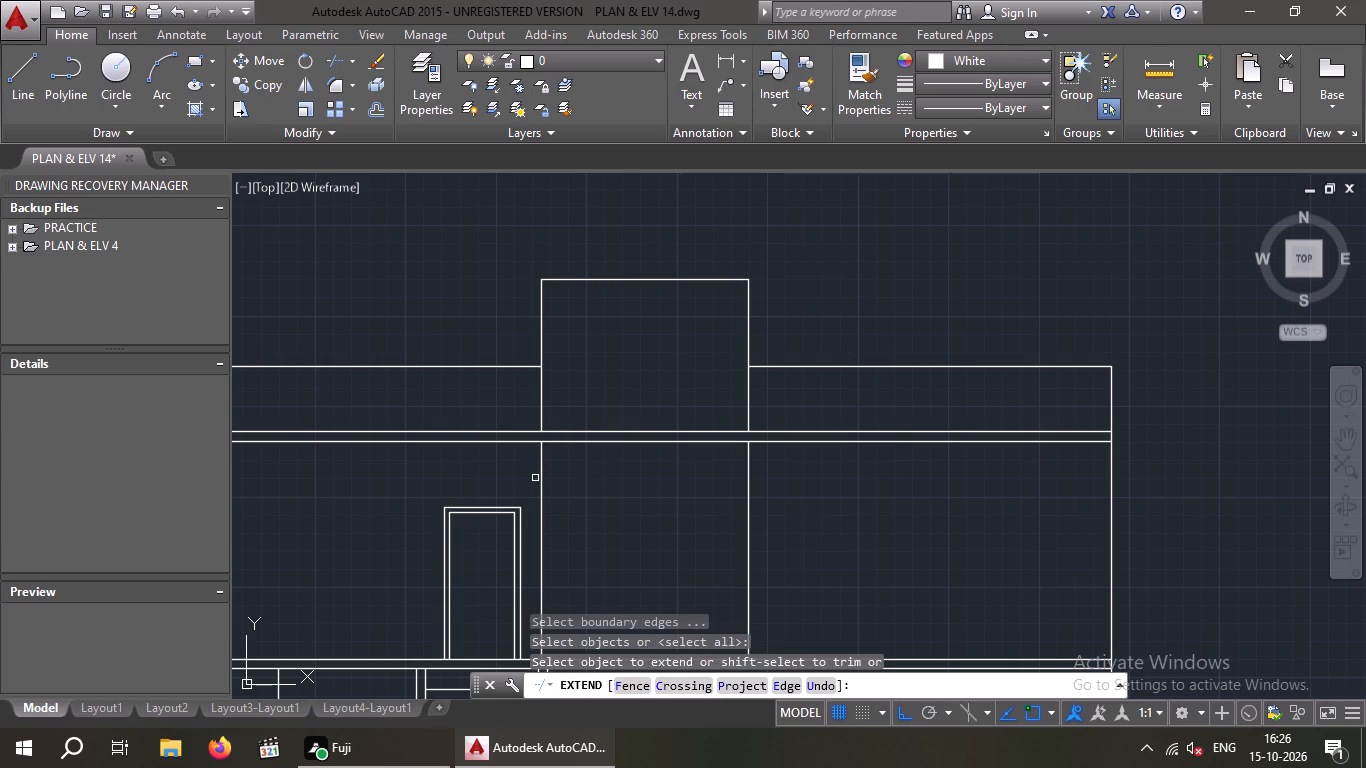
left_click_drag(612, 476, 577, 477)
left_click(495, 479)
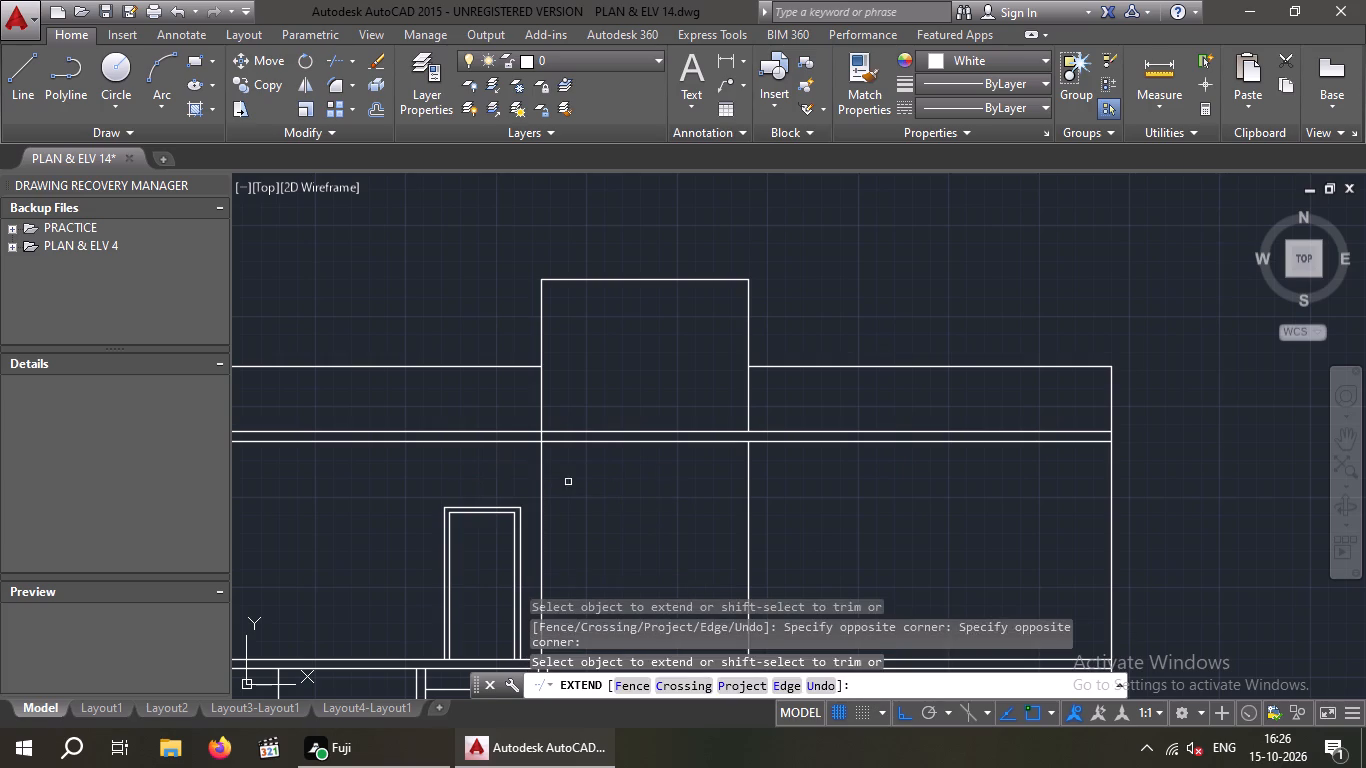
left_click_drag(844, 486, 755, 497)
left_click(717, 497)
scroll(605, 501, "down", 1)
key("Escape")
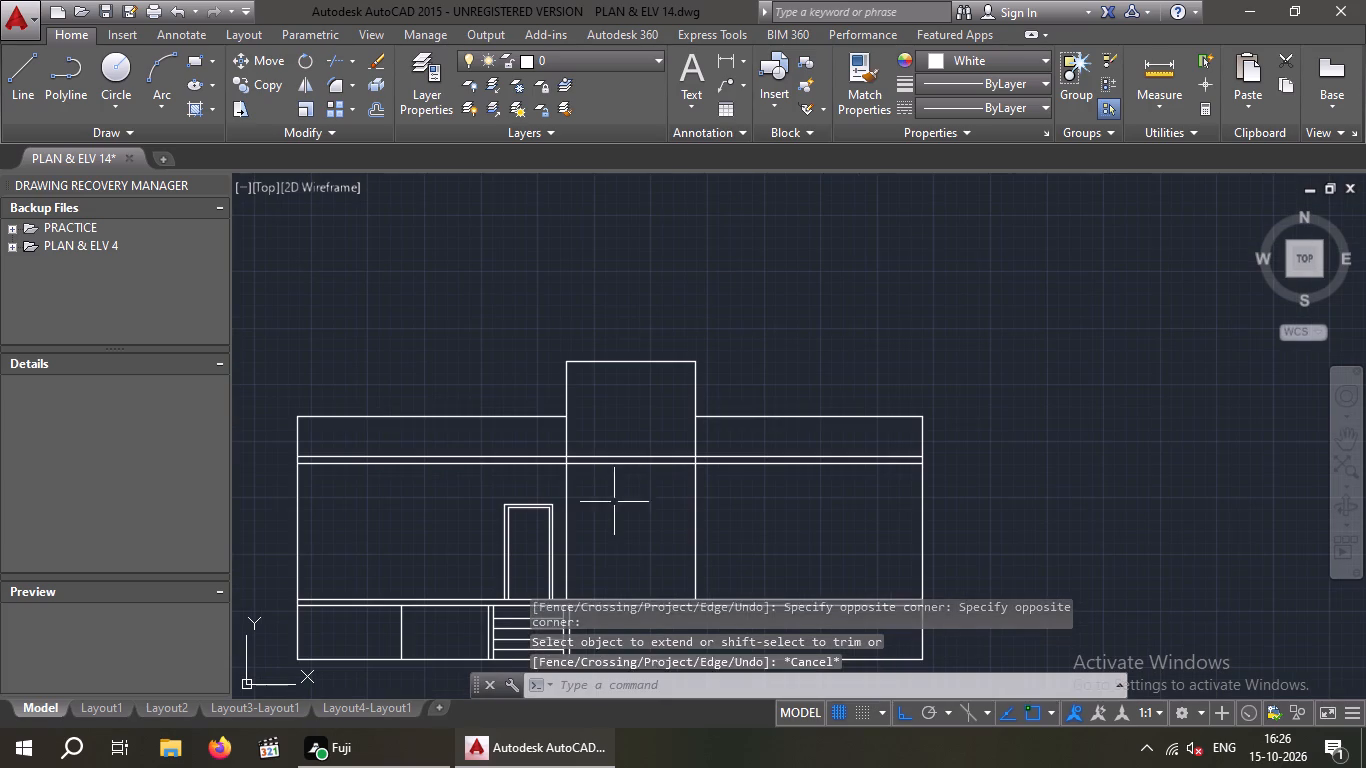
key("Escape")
Draw a tall rectangular panel in the upper-left part of the elevation door, inside its inner frame.
middle_click_drag(623, 508, 604, 465)
scroll(594, 429, "down", 1)
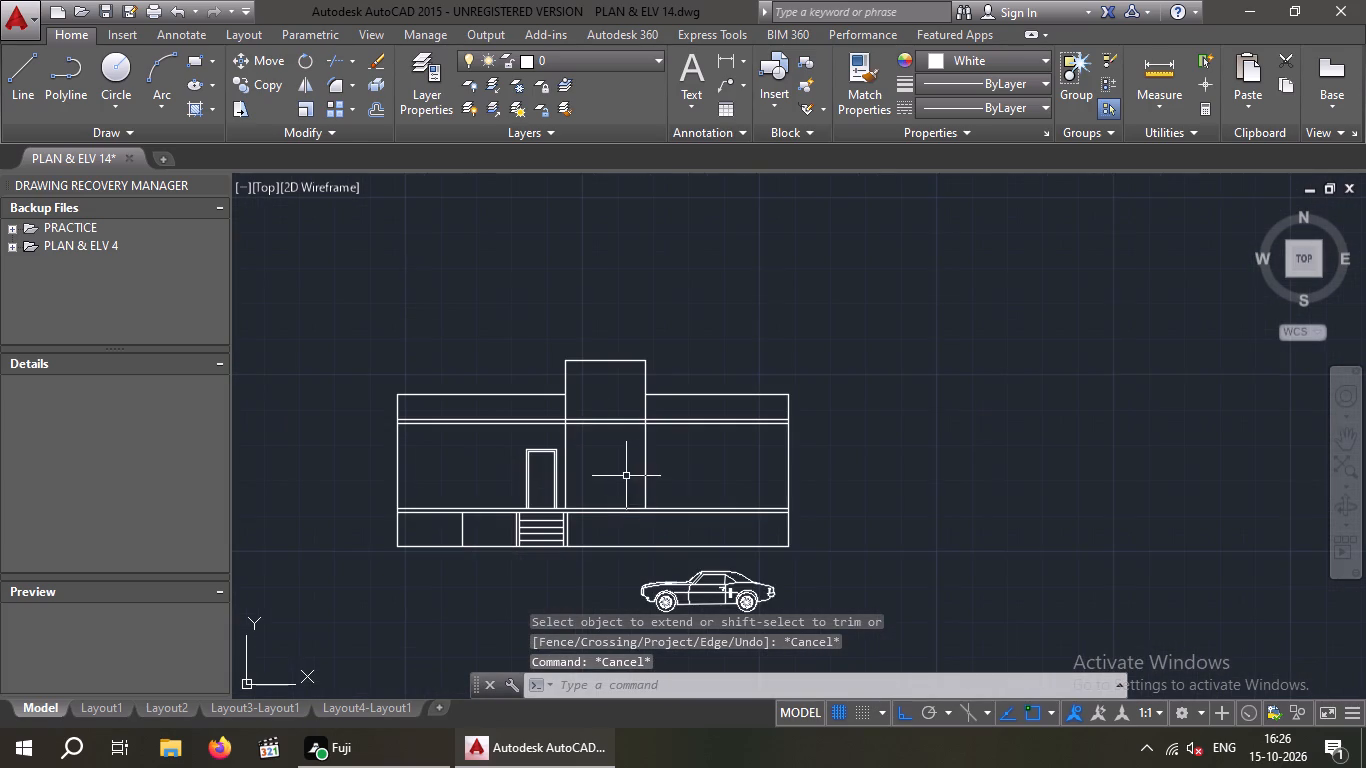
middle_click_drag(619, 469, 594, 436)
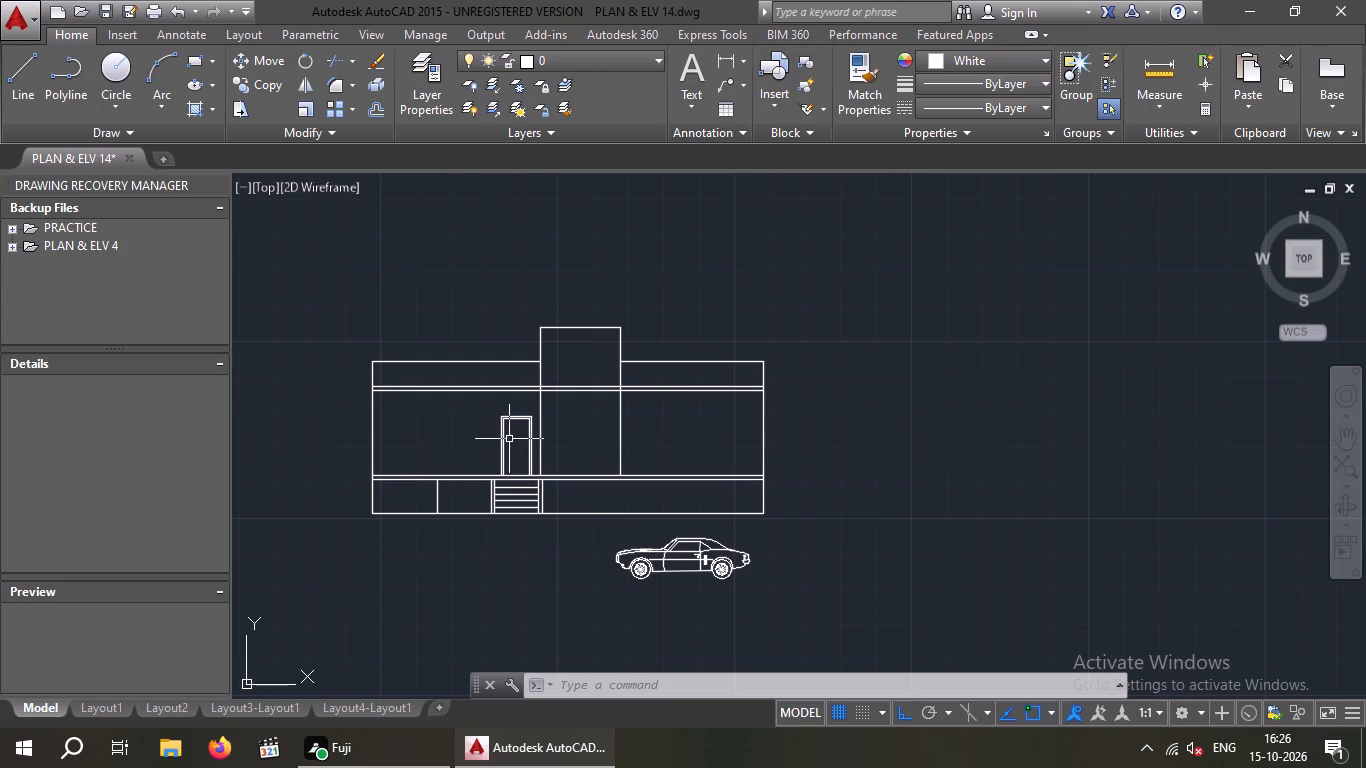
scroll(510, 438, "up", 3)
scroll(513, 438, "down", 1)
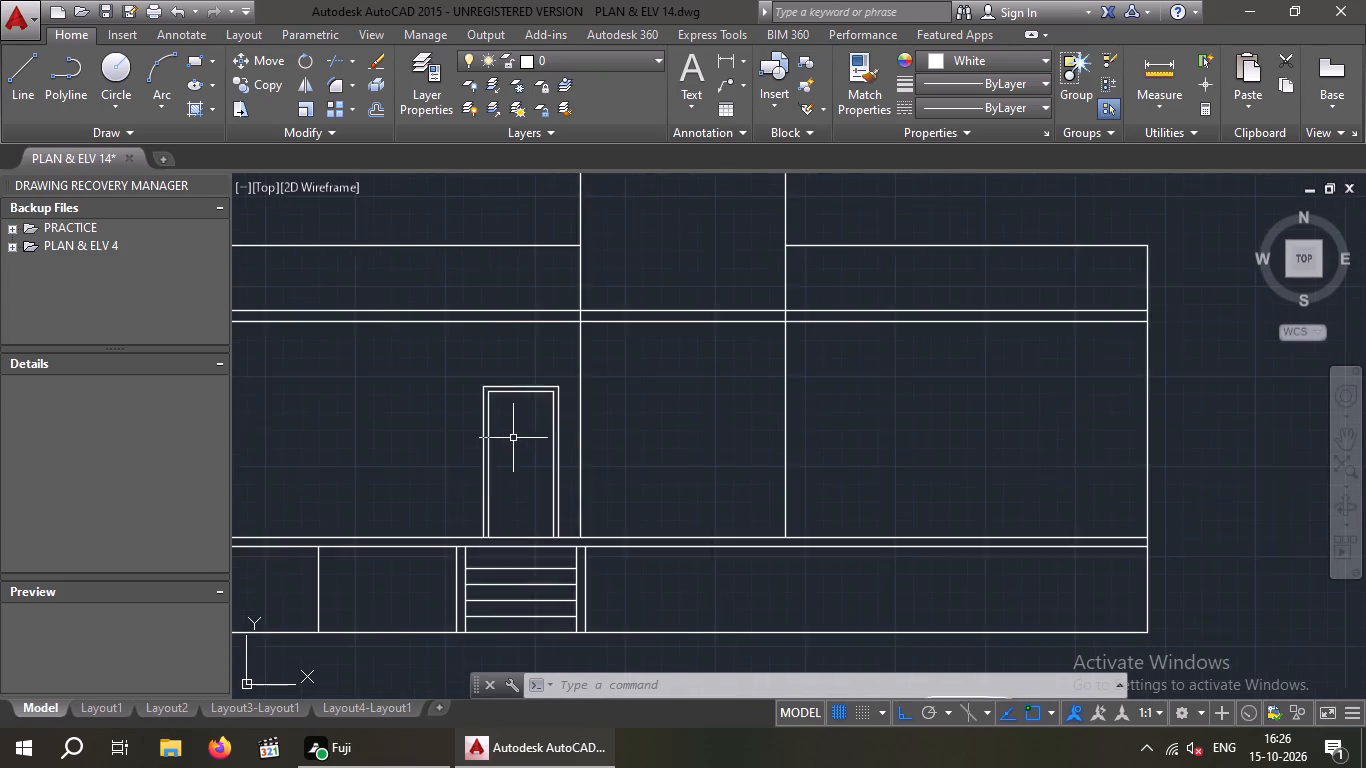
scroll(513, 438, "down", 1)
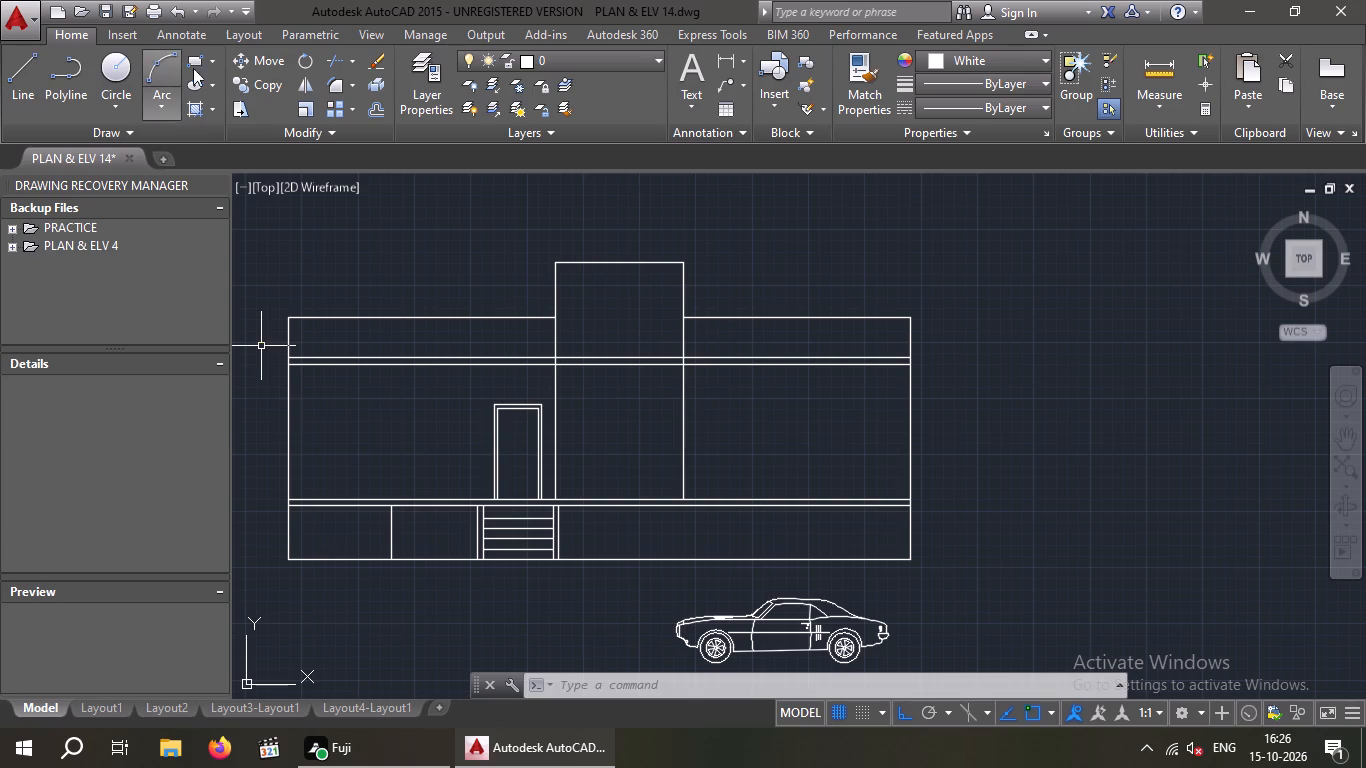
left_click(193, 63)
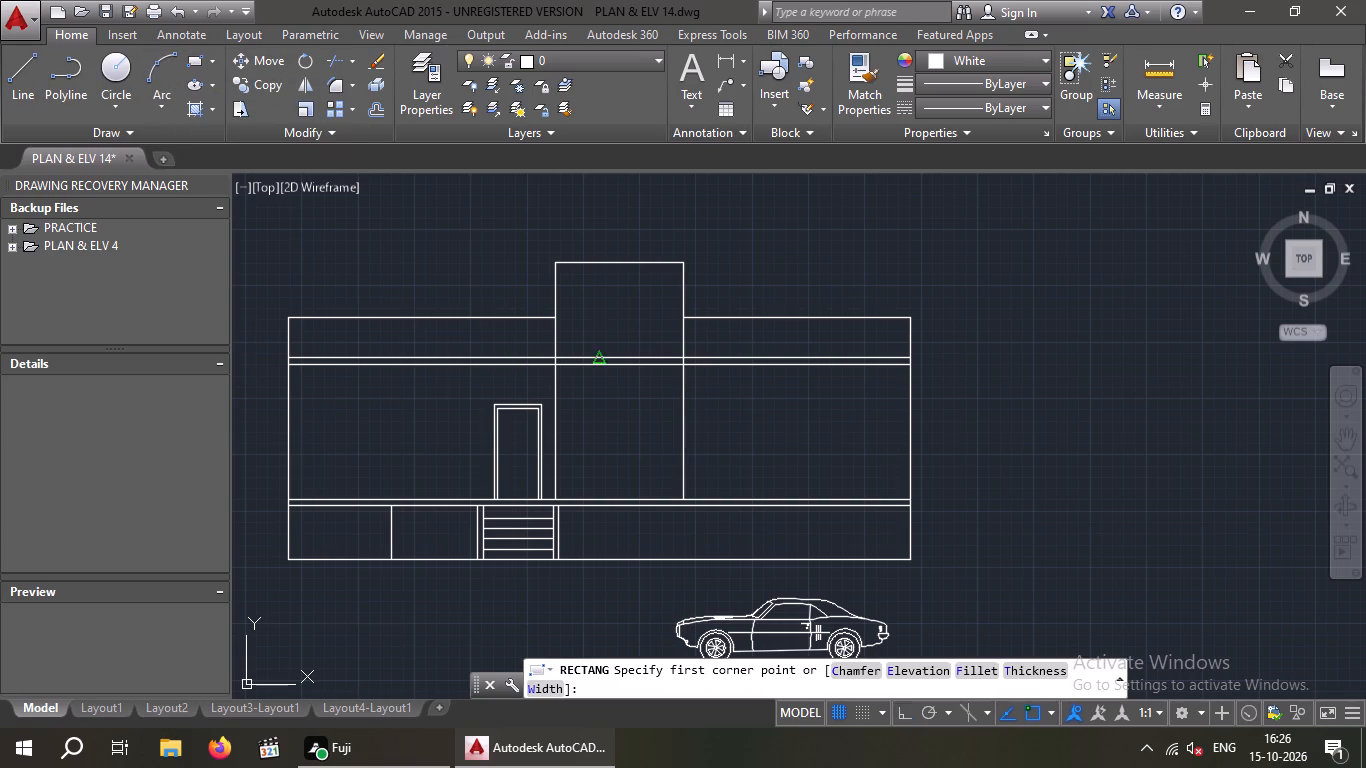
scroll(505, 445, "up", 3)
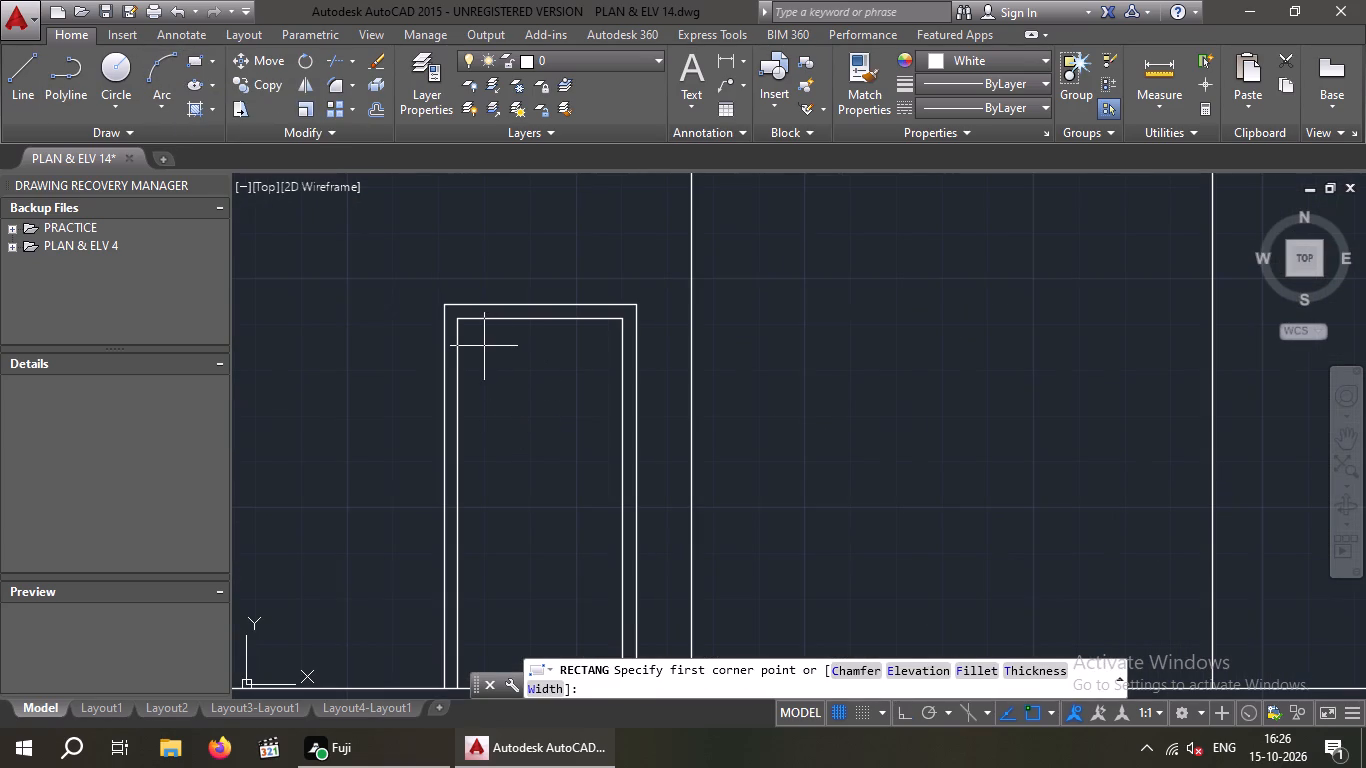
left_click(484, 346)
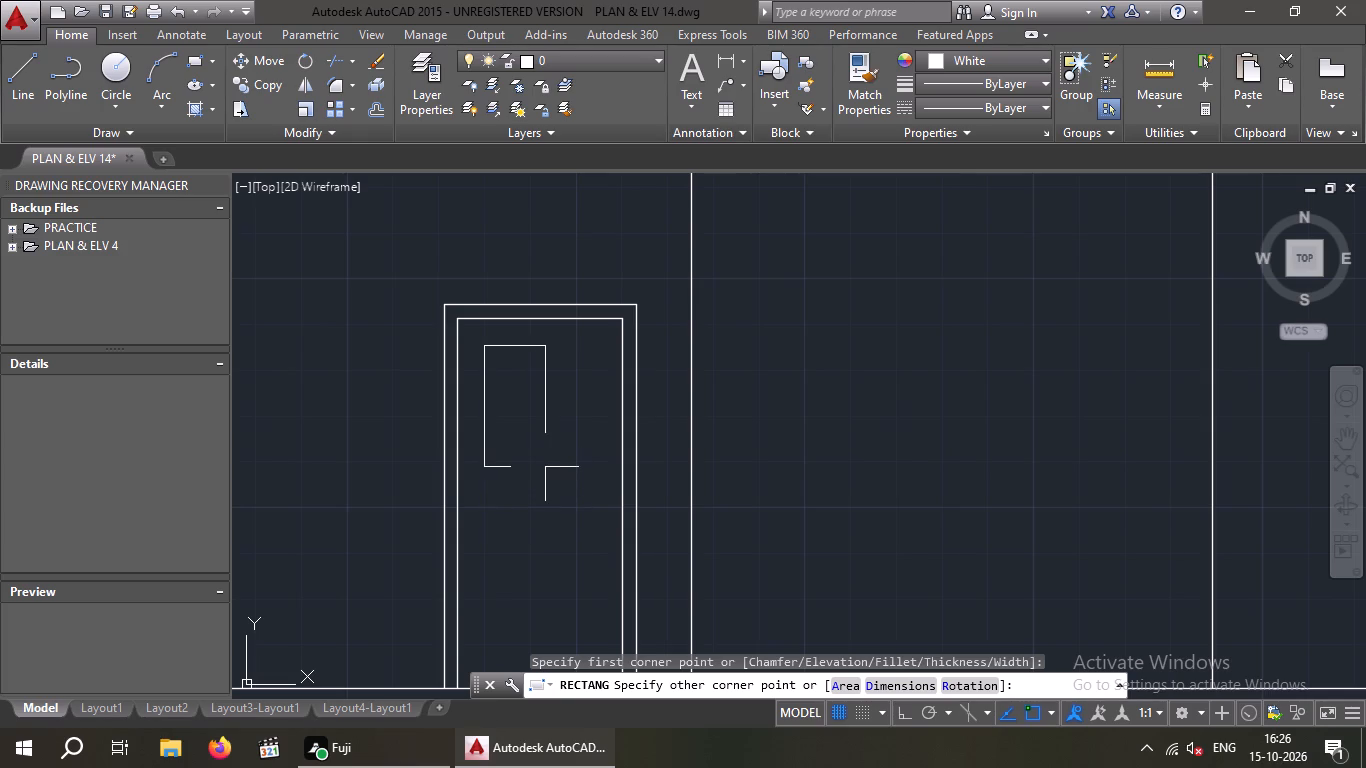
left_click(545, 467)
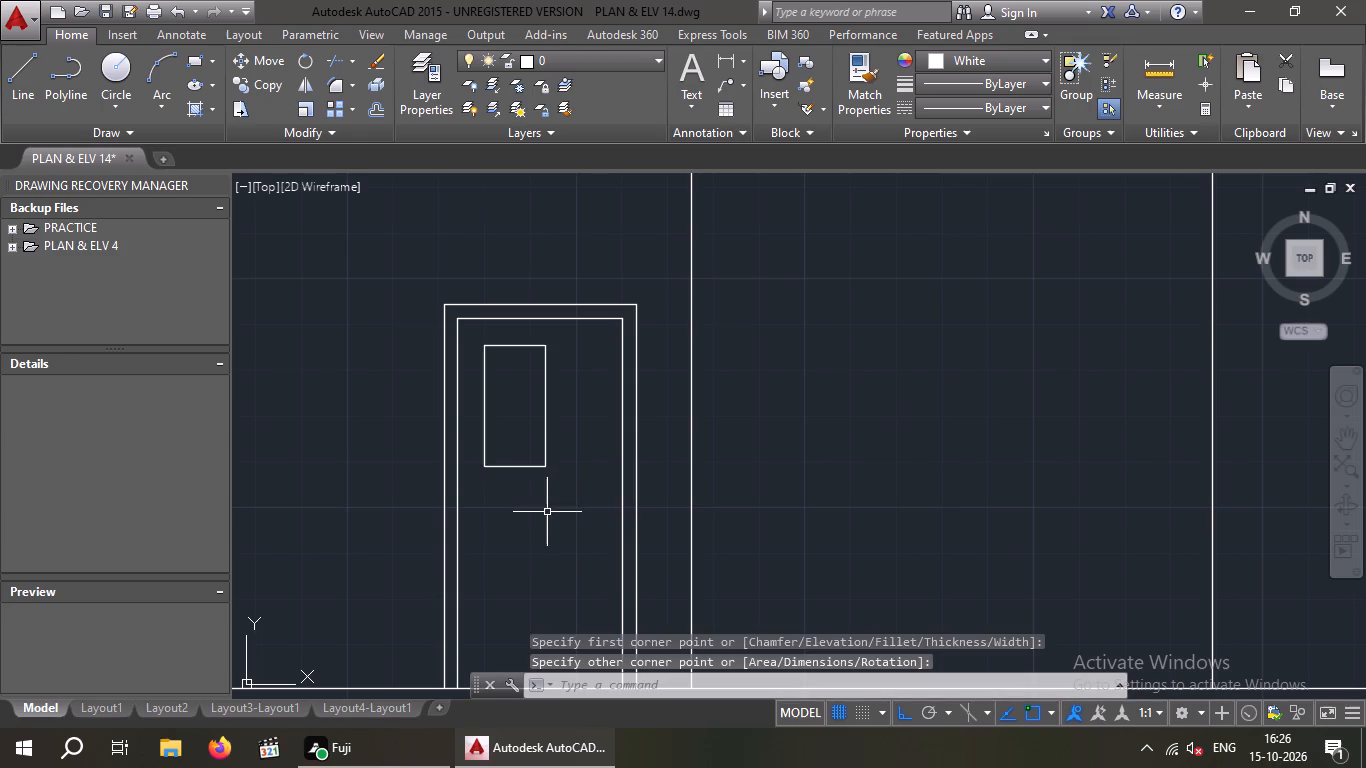
Draw a second tall rectangular panel in the lower-right part of the door leaf, below the first panel.
middle_click_drag(545, 512, 532, 459)
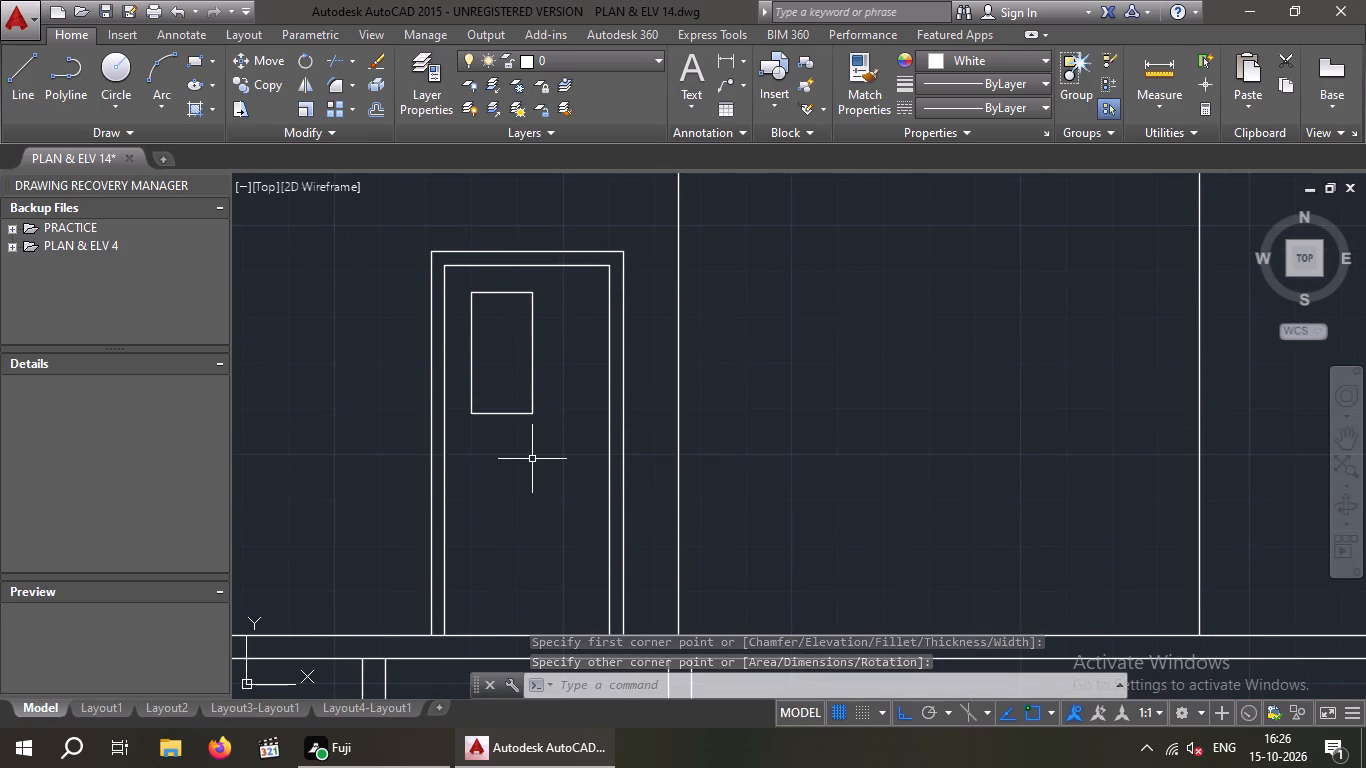
key("space")
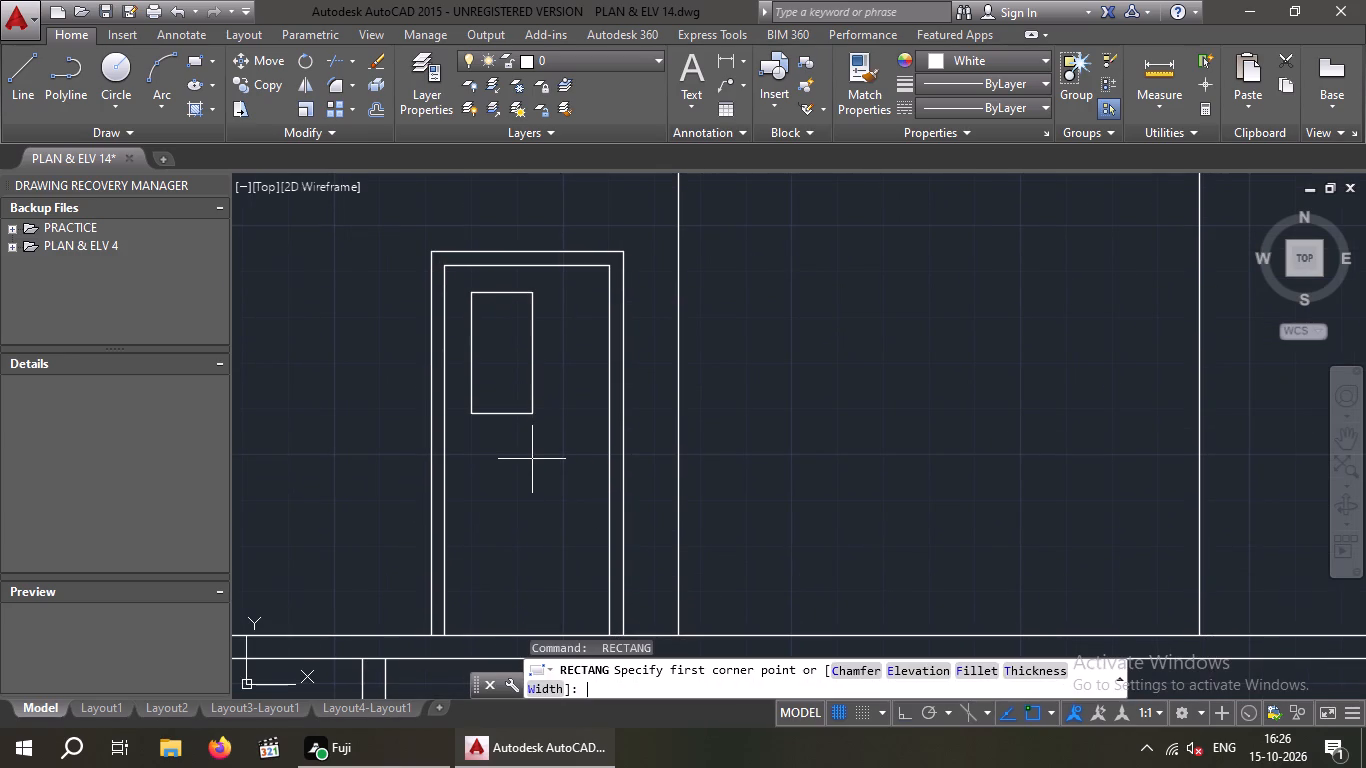
left_click(532, 460)
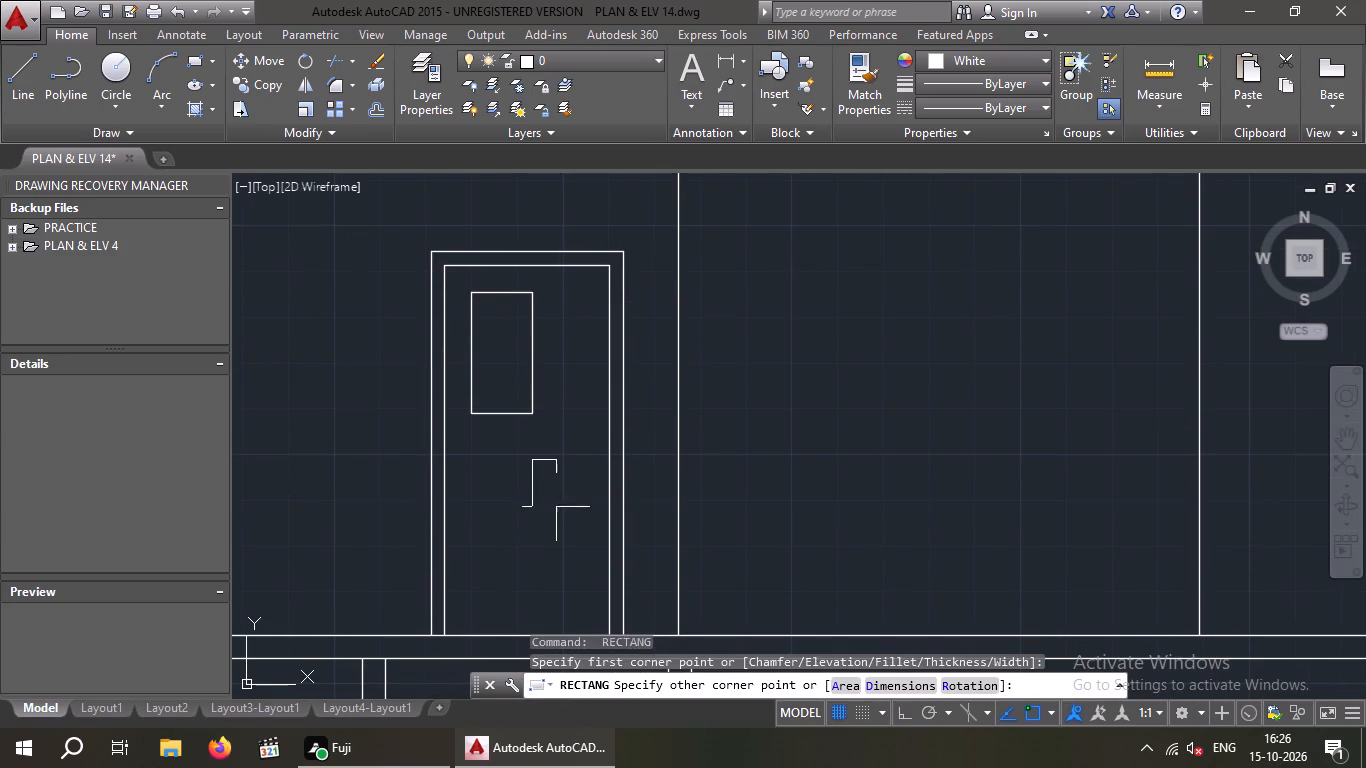
left_click(589, 592)
key("space")
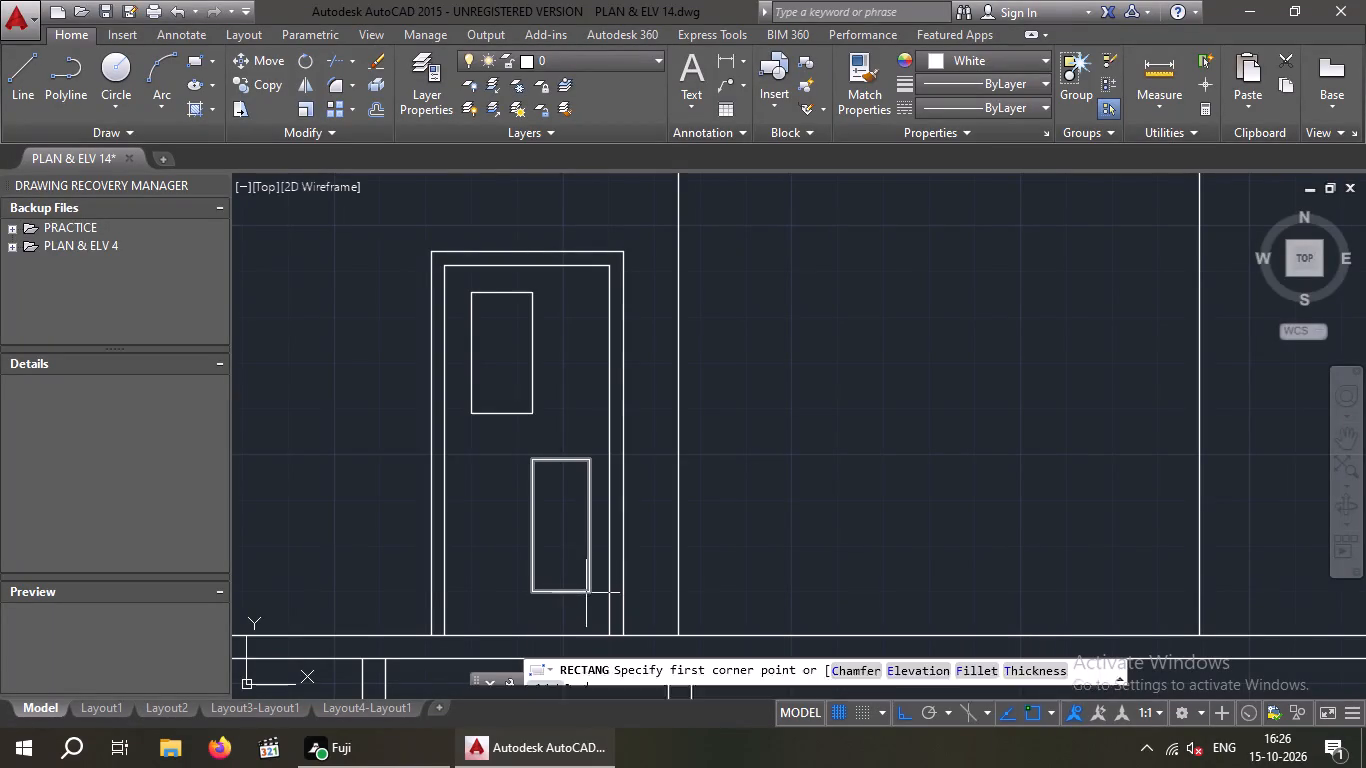
key("space")
key("Escape")
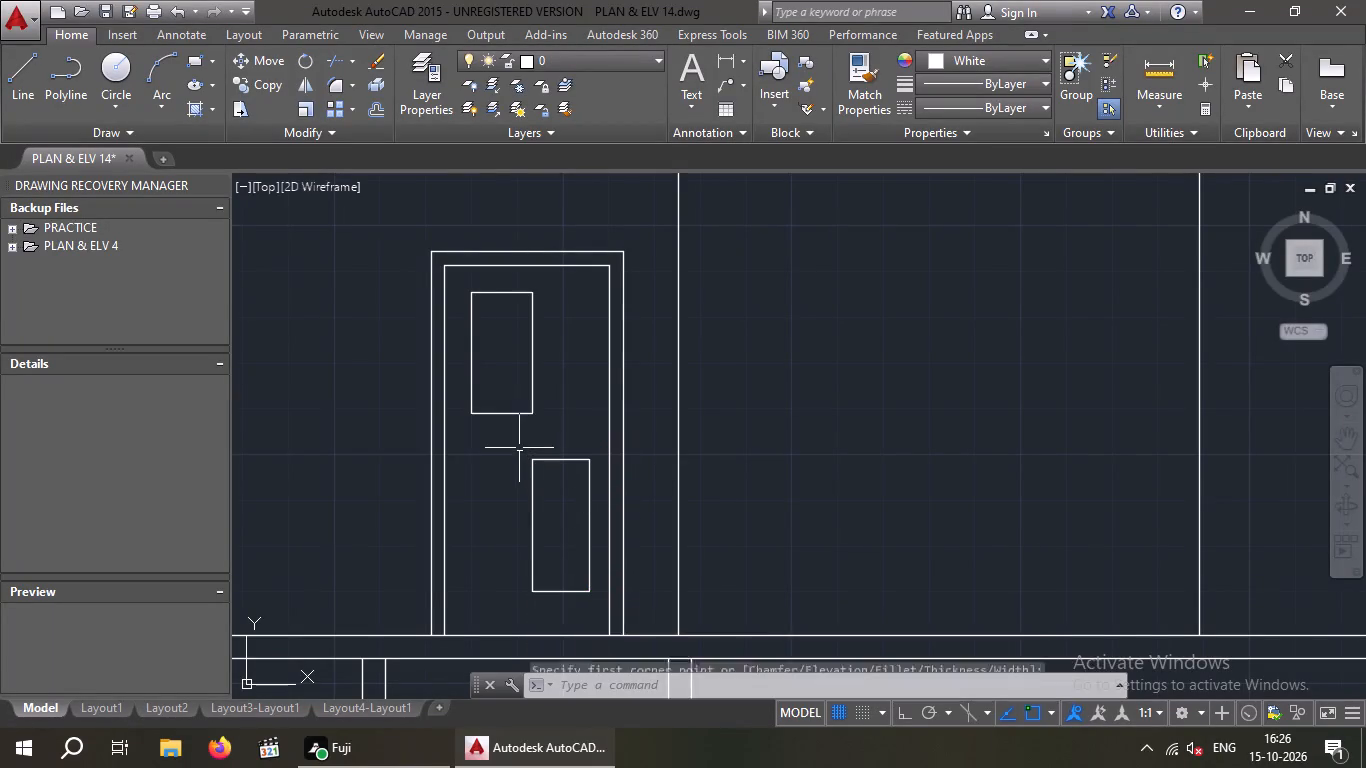
Draw a smaller rectangular panel in the lower-left part of the door leaf, beside the lower-right panel.
scroll(519, 444, "down", 3)
middle_click_drag(440, 462, 386, 442)
scroll(471, 456, "up", 3)
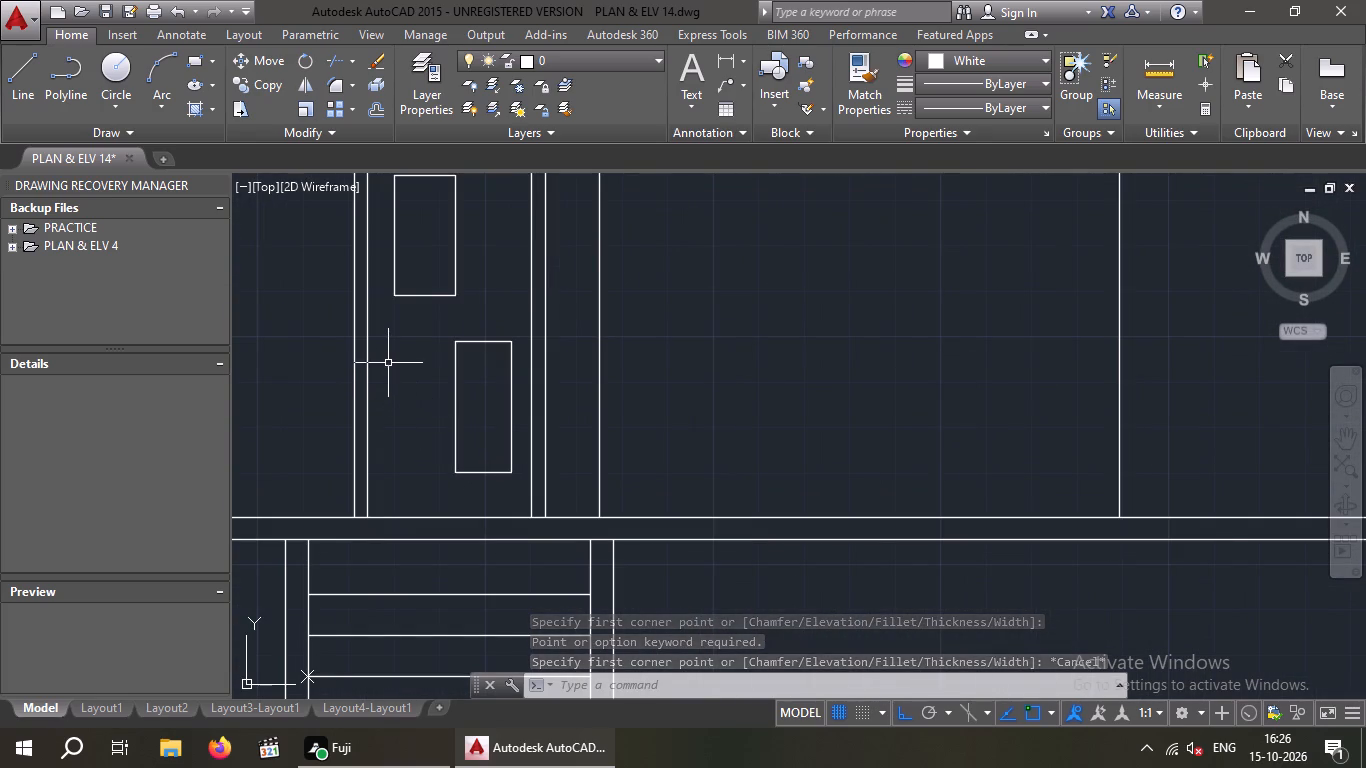
key("space")
scroll(398, 356, "up", 1)
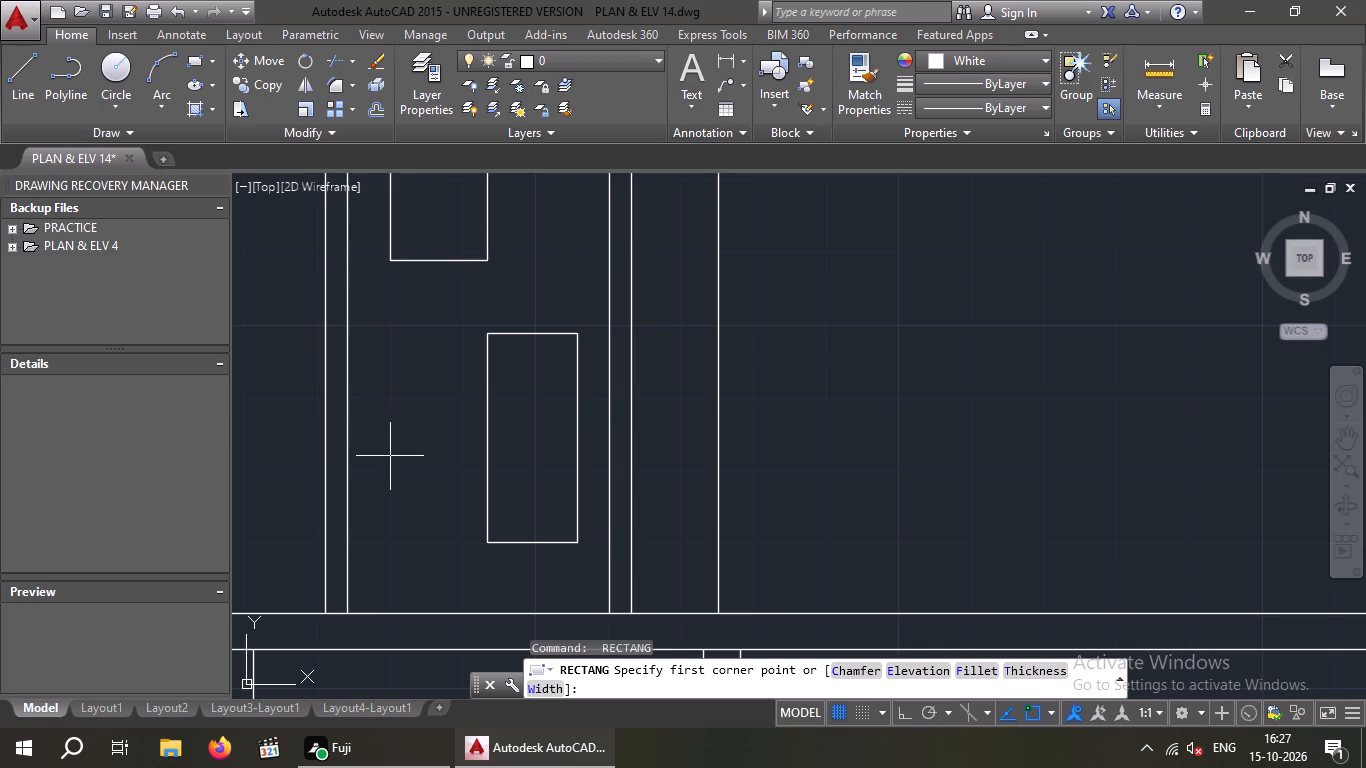
left_click_drag(385, 453, 403, 457)
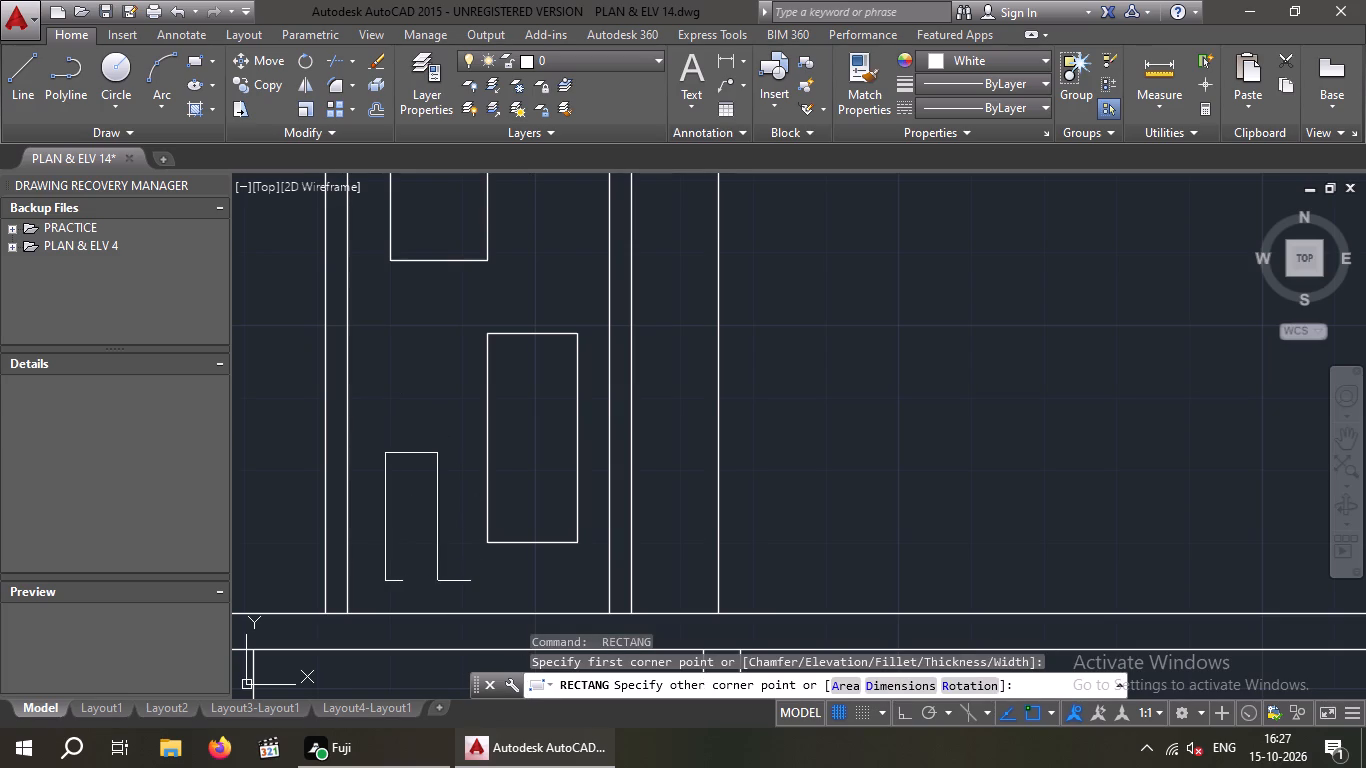
left_click(440, 582)
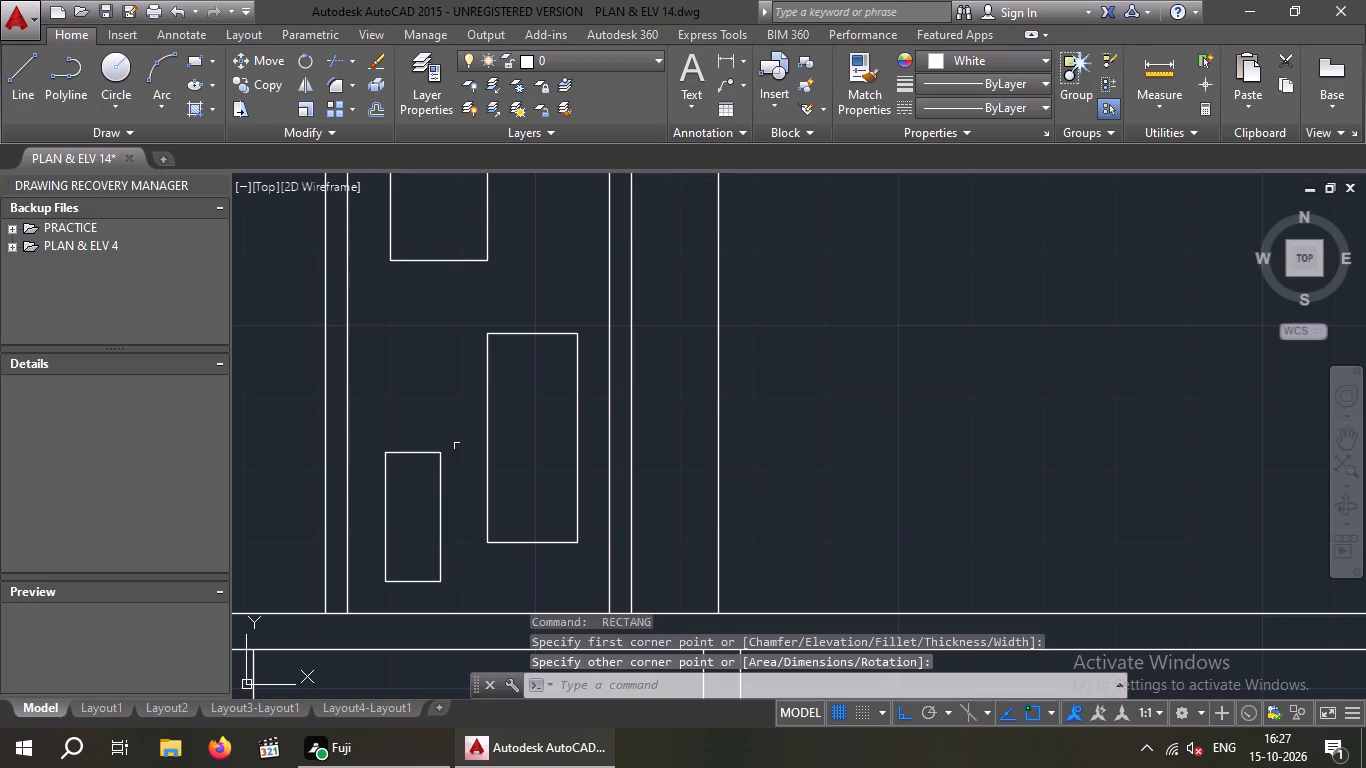
Draw a small narrow rectangular panel in the upper-right part of the door leaf, beside the upper-left panel.
key("space")
scroll(452, 399, "down", 1)
middle_click_drag(438, 403, 420, 502)
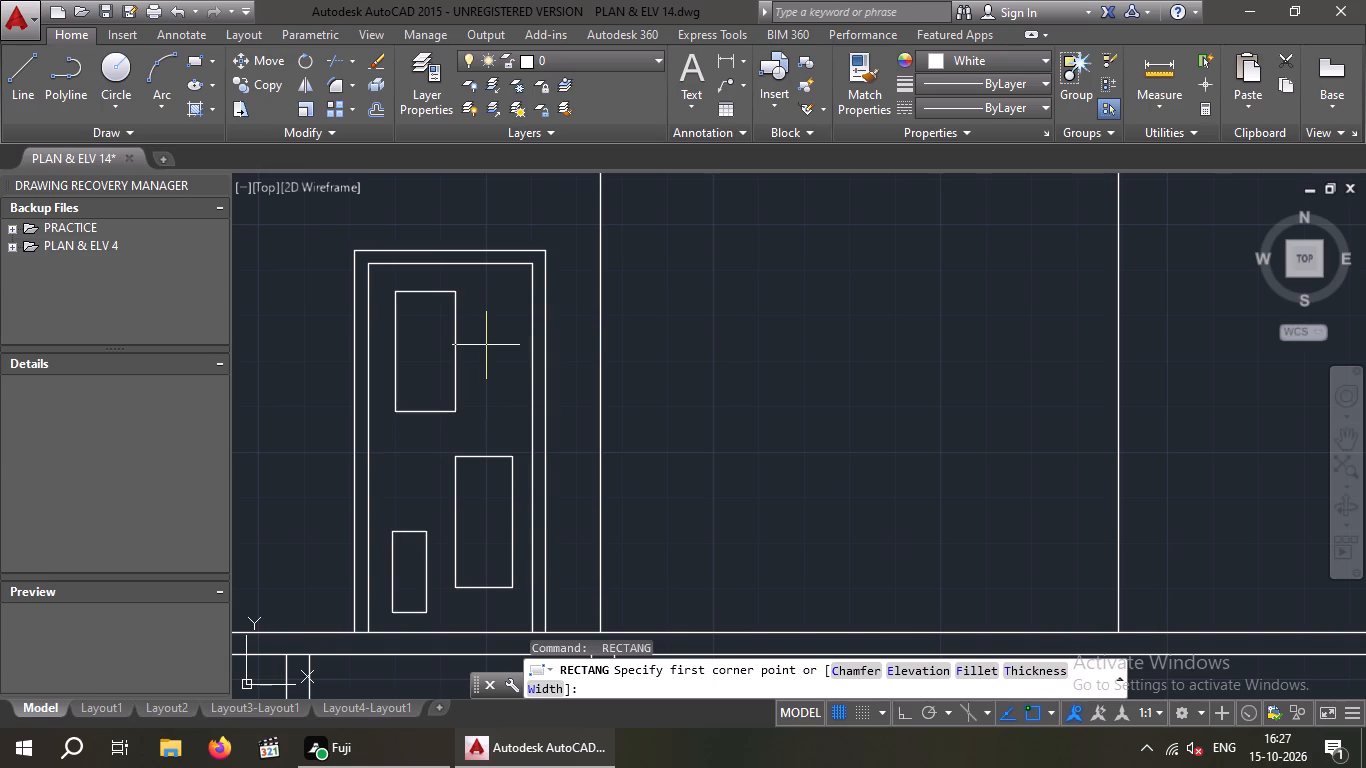
left_click(478, 306)
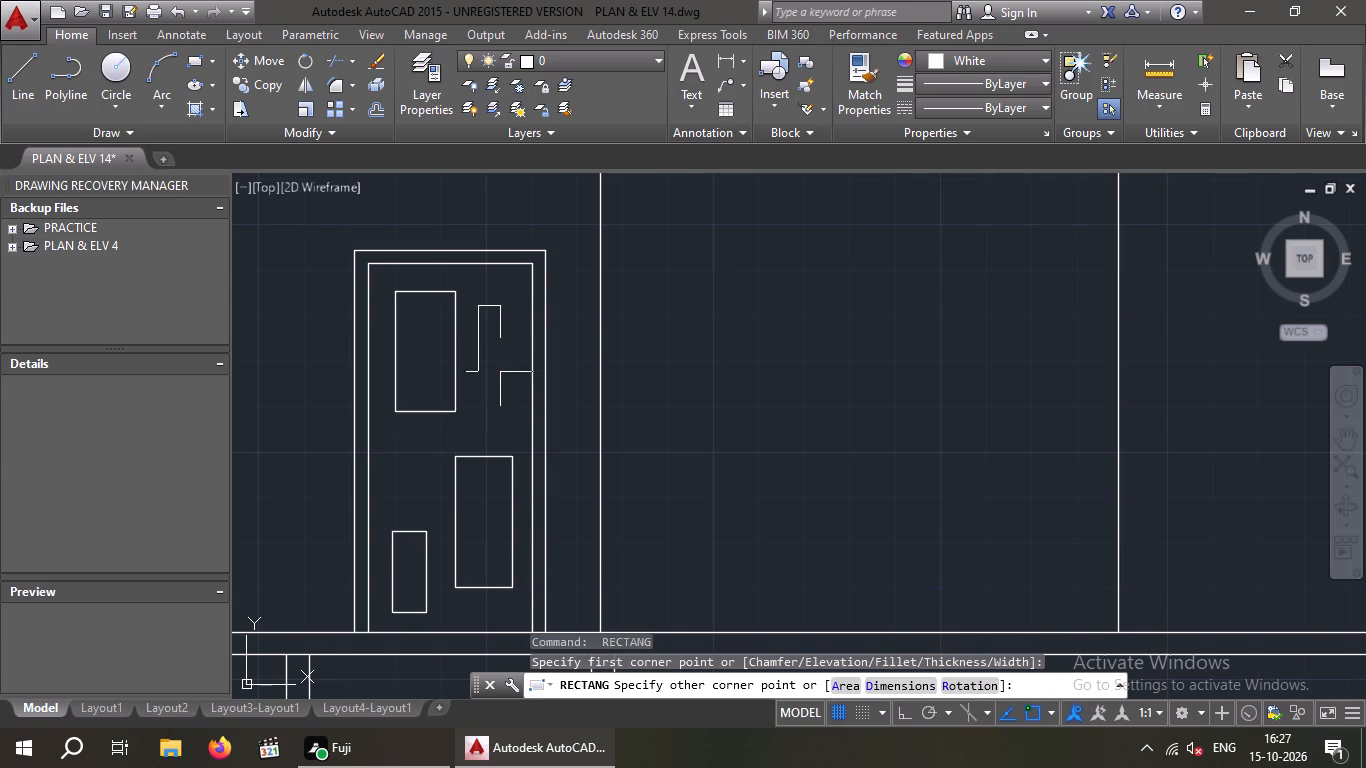
left_click(500, 372)
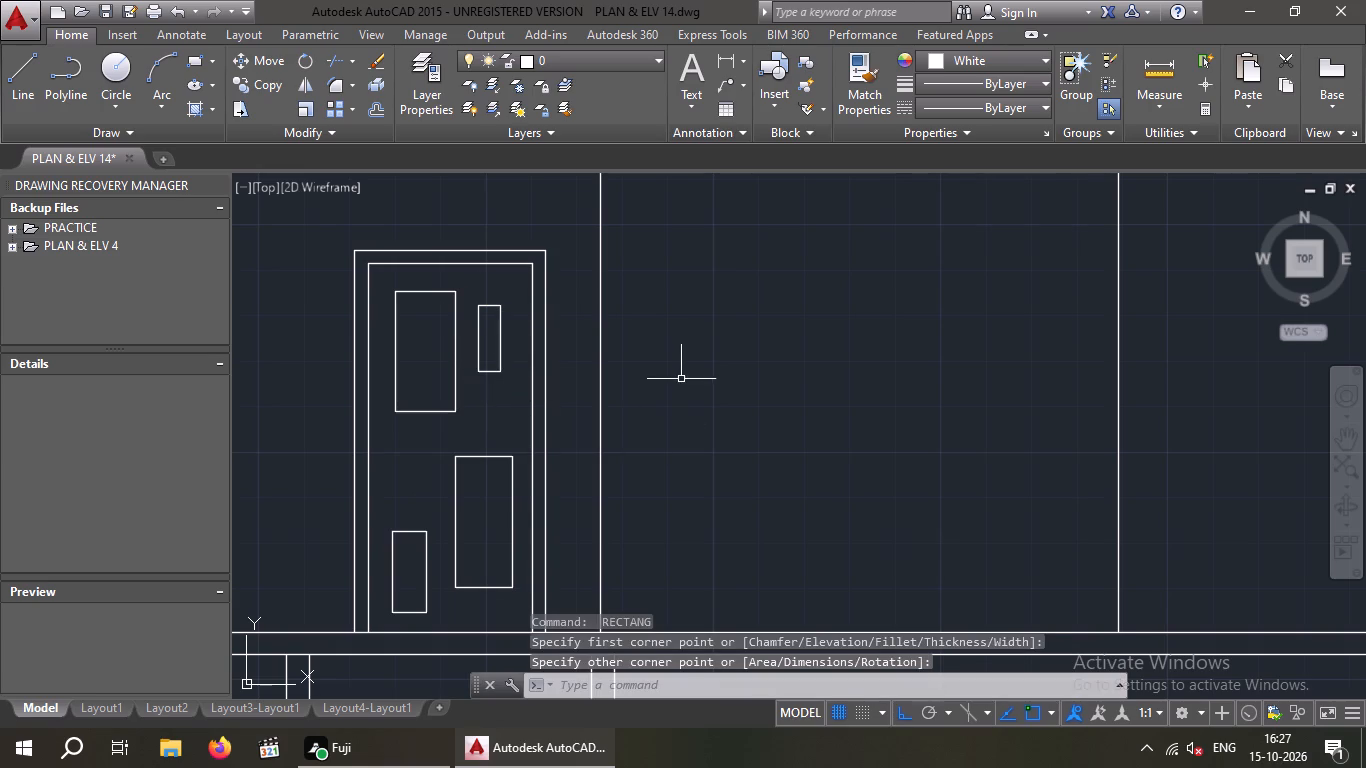
Draw a door knob circle of about 2" radius near the left inner frame line, just below the upper-left panel.
scroll(682, 376, "down", 2)
middle_click_drag(716, 407, 621, 427)
scroll(609, 414, "down", 1)
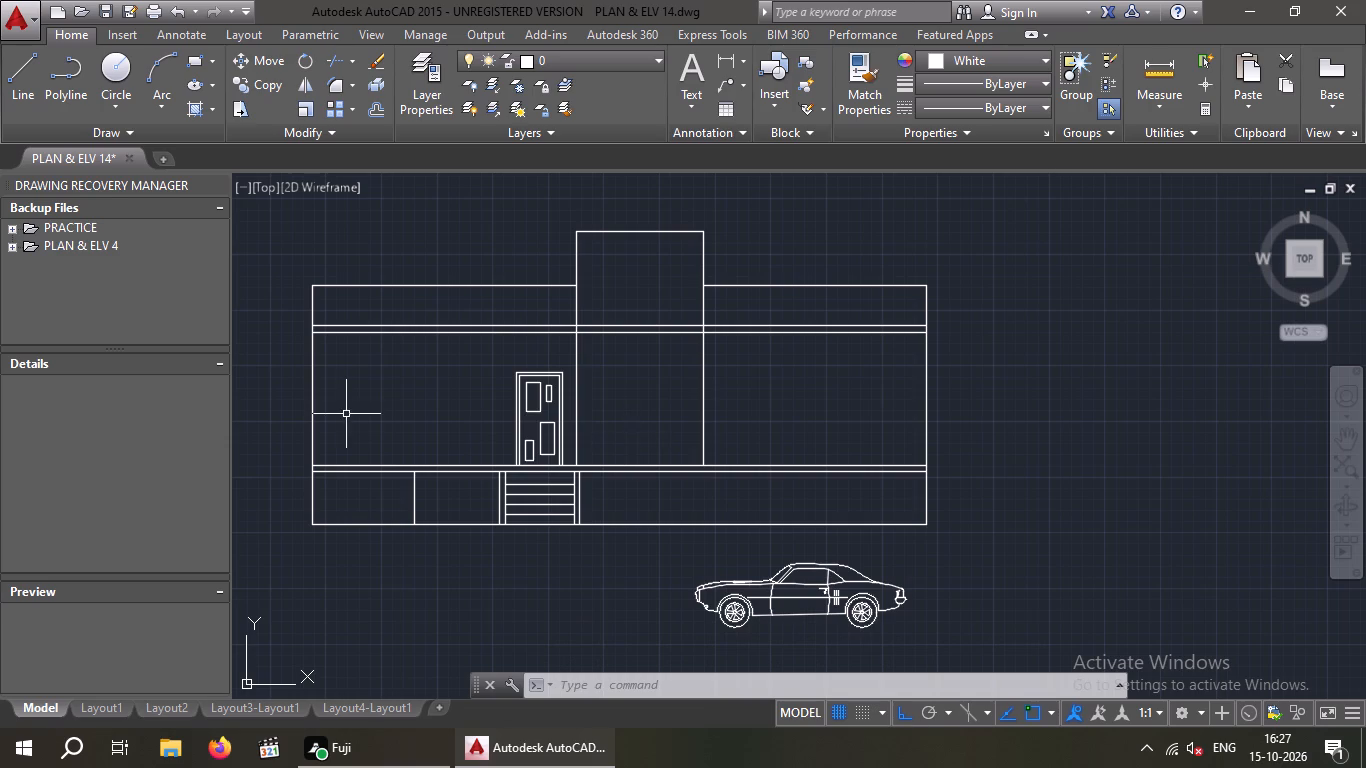
scroll(510, 409, "up", 5)
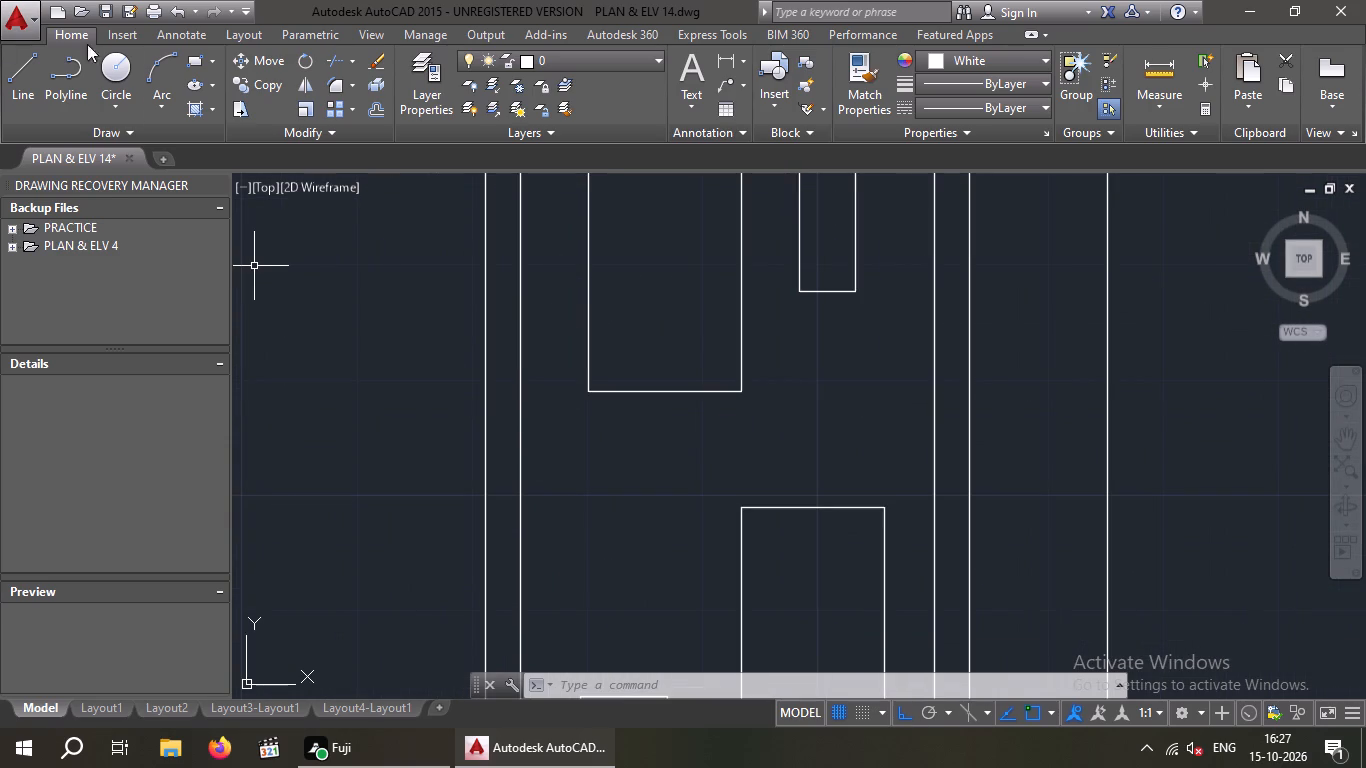
left_click(113, 70)
scroll(557, 488, "down", 2)
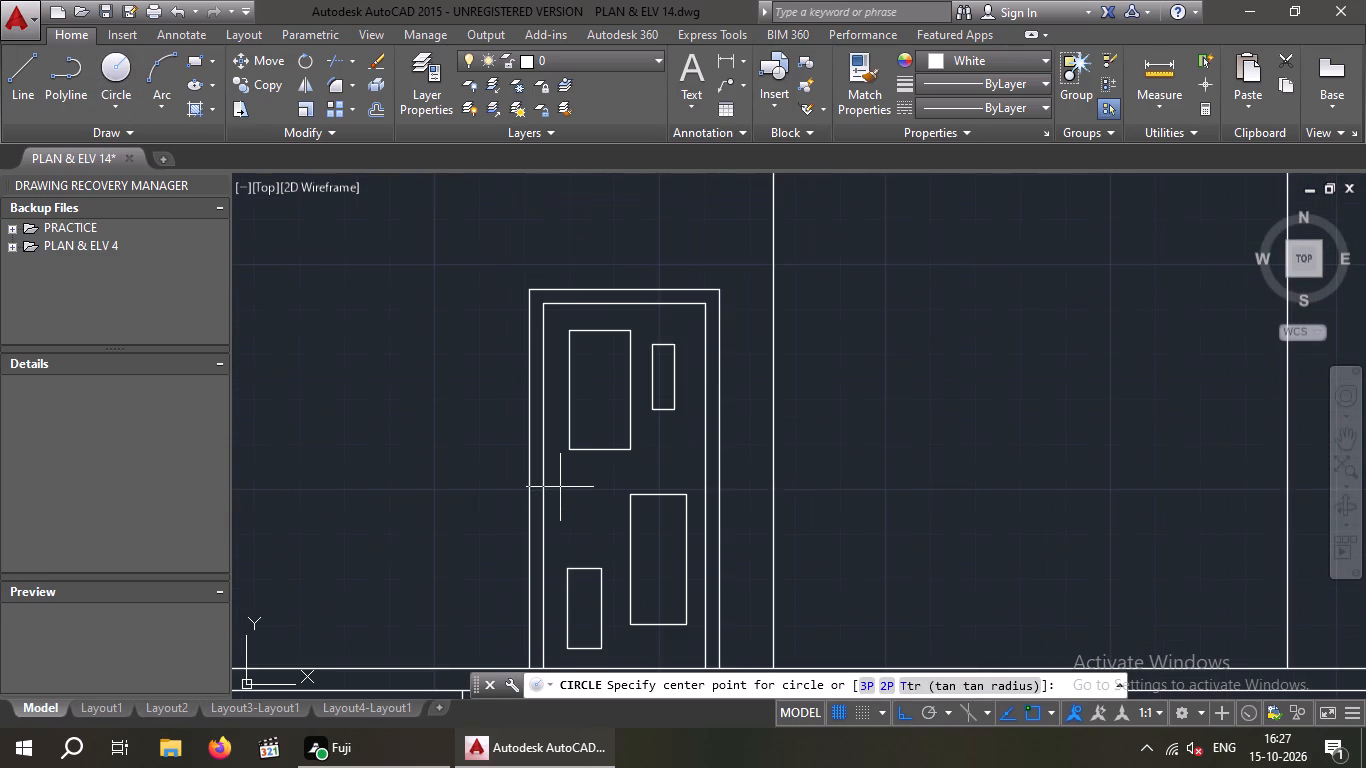
scroll(560, 486, "up", 2)
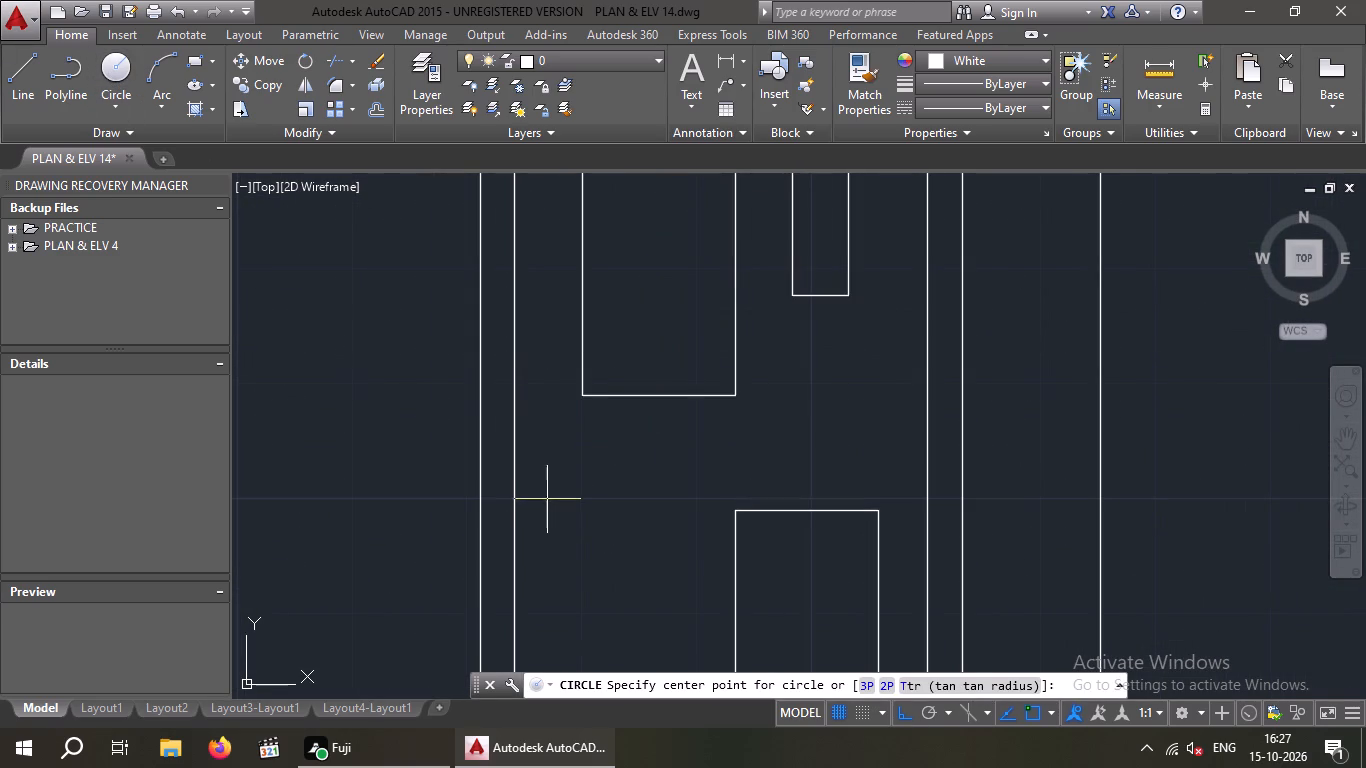
left_click(547, 499)
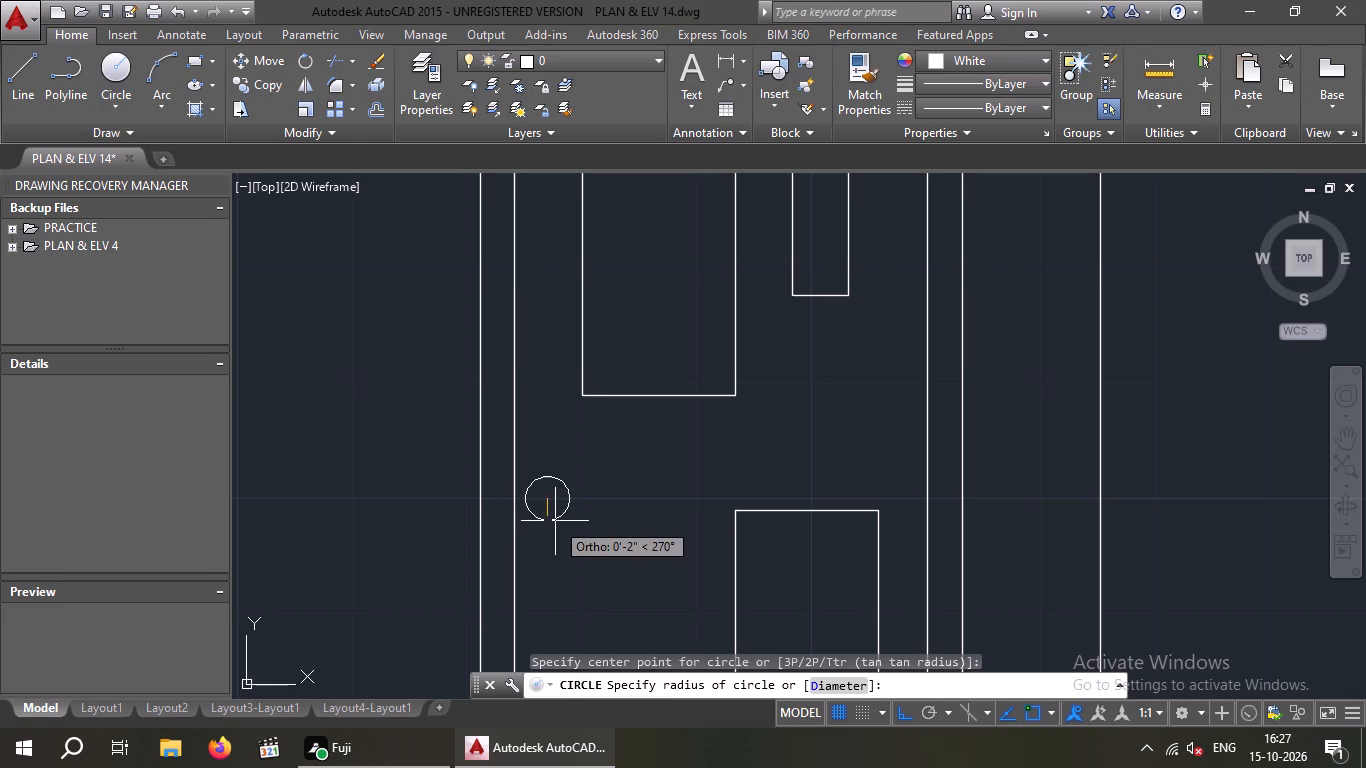
left_click(555, 518)
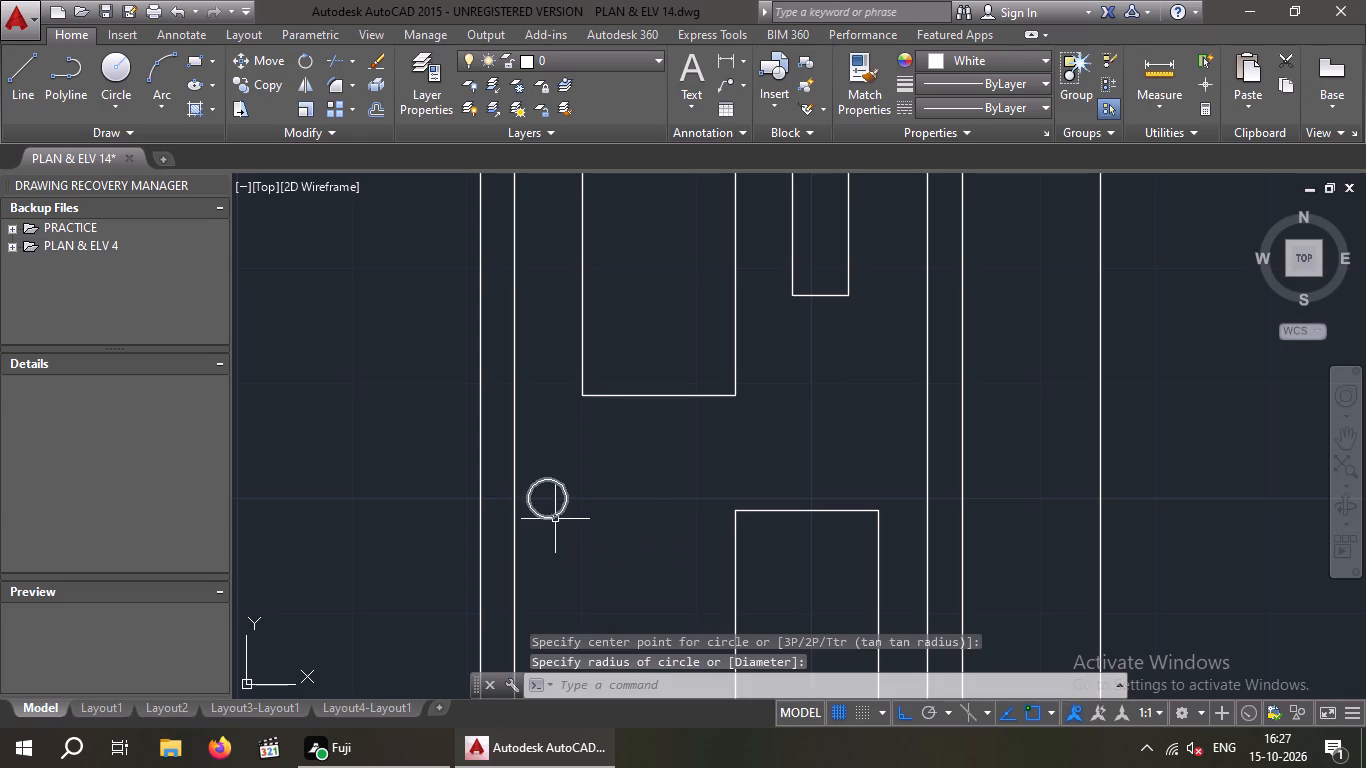
Draw an inner circle of about 1" radius at the centre of the door knob circle.
left_click(115, 62)
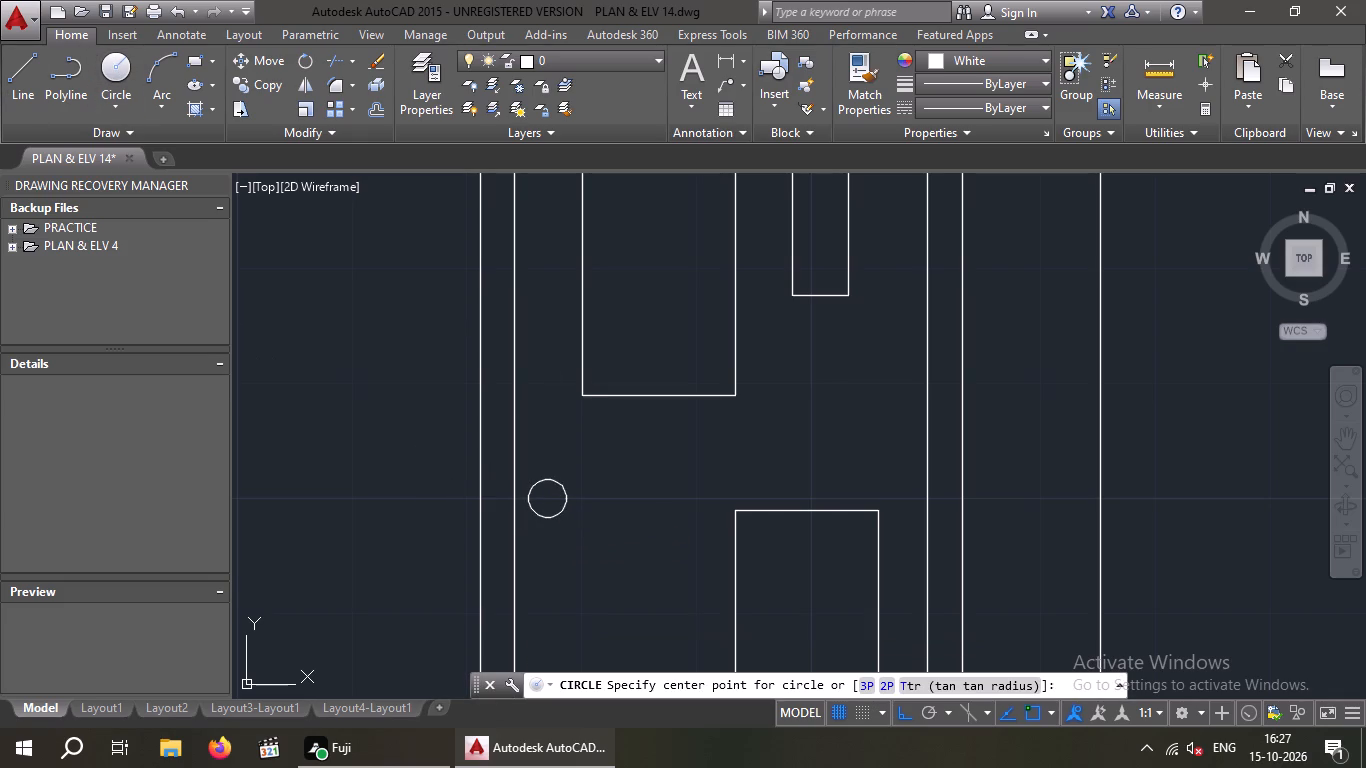
left_click(548, 500)
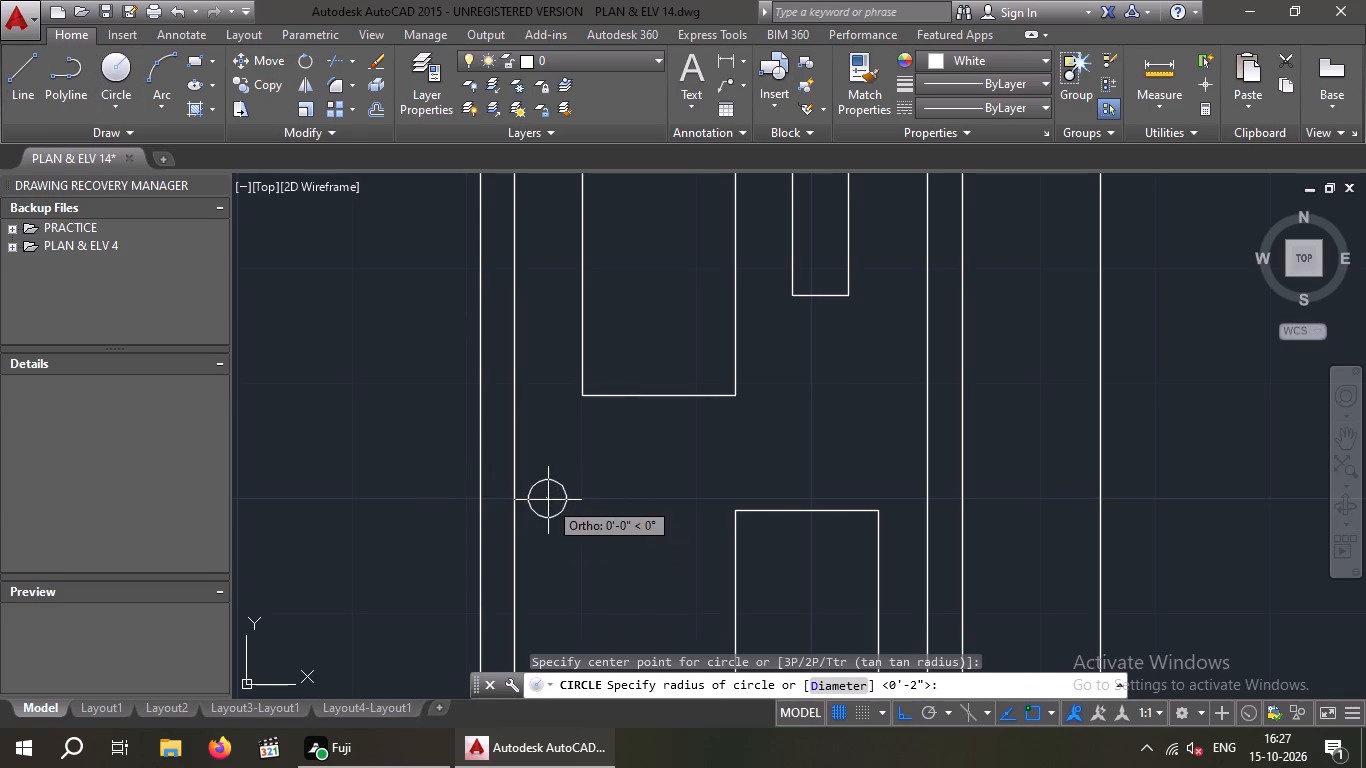
scroll(548, 500, "up", 3)
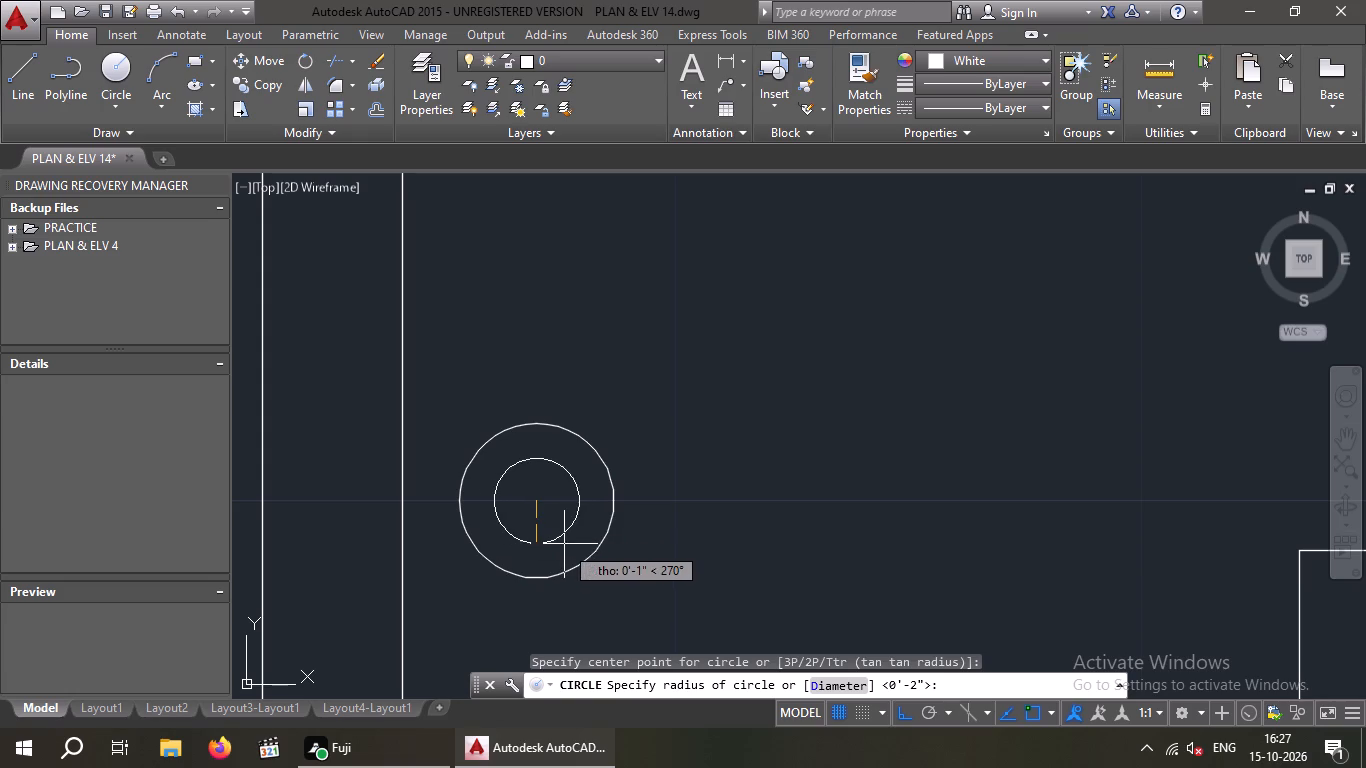
left_click(562, 546)
scroll(560, 546, "down", 3)
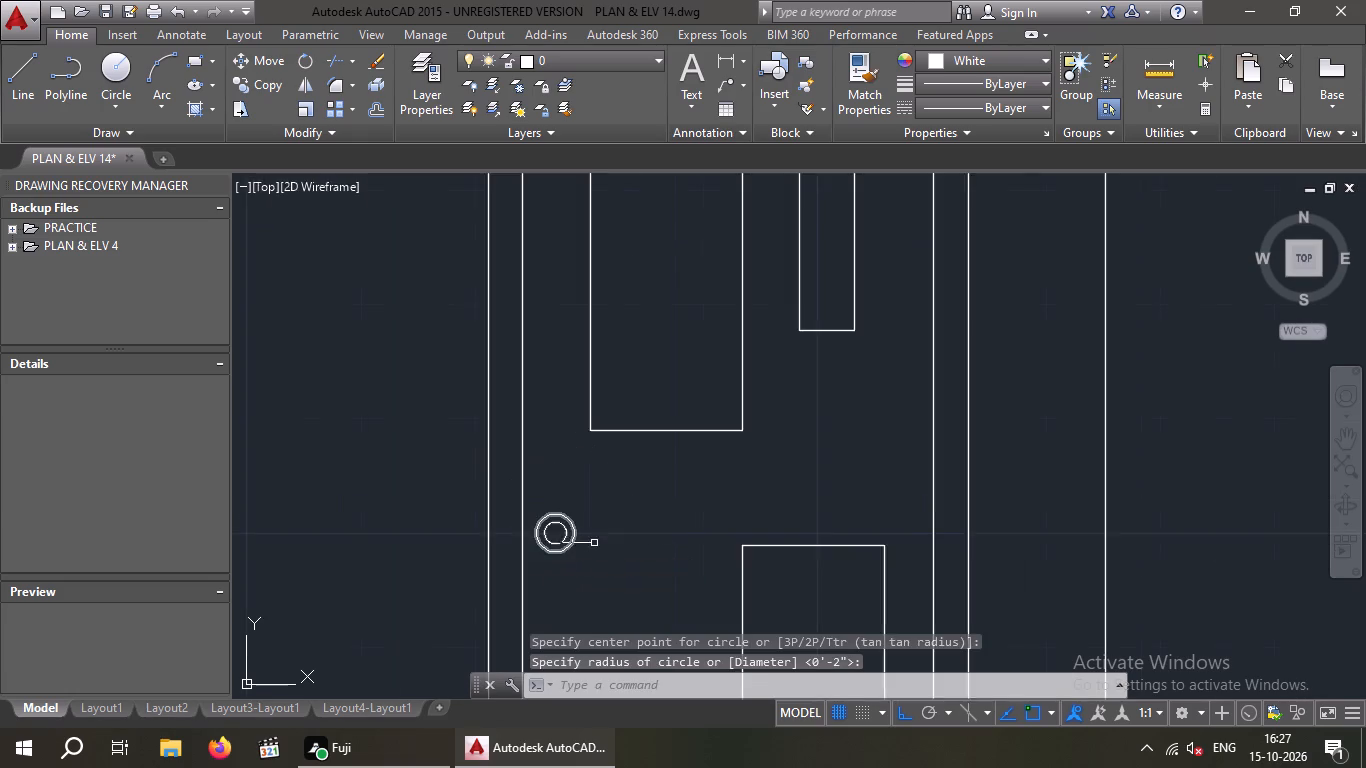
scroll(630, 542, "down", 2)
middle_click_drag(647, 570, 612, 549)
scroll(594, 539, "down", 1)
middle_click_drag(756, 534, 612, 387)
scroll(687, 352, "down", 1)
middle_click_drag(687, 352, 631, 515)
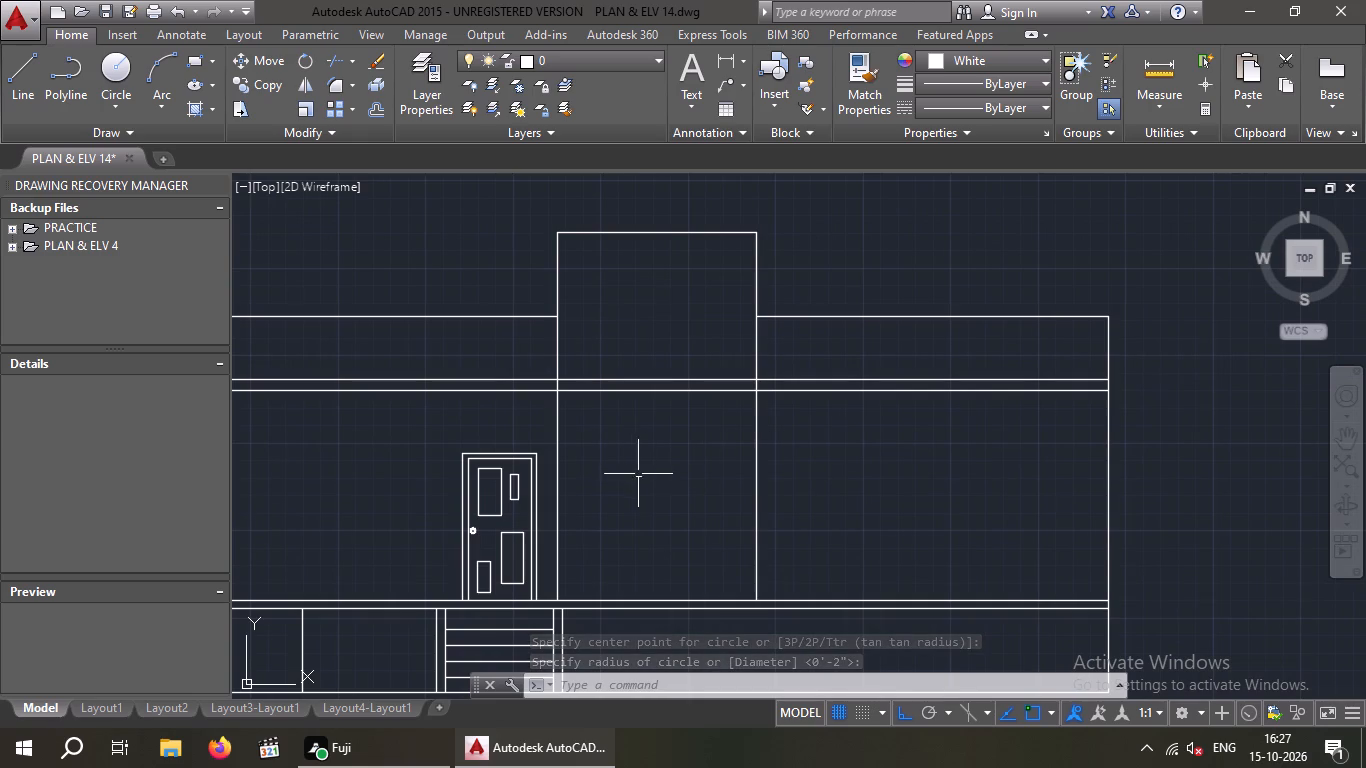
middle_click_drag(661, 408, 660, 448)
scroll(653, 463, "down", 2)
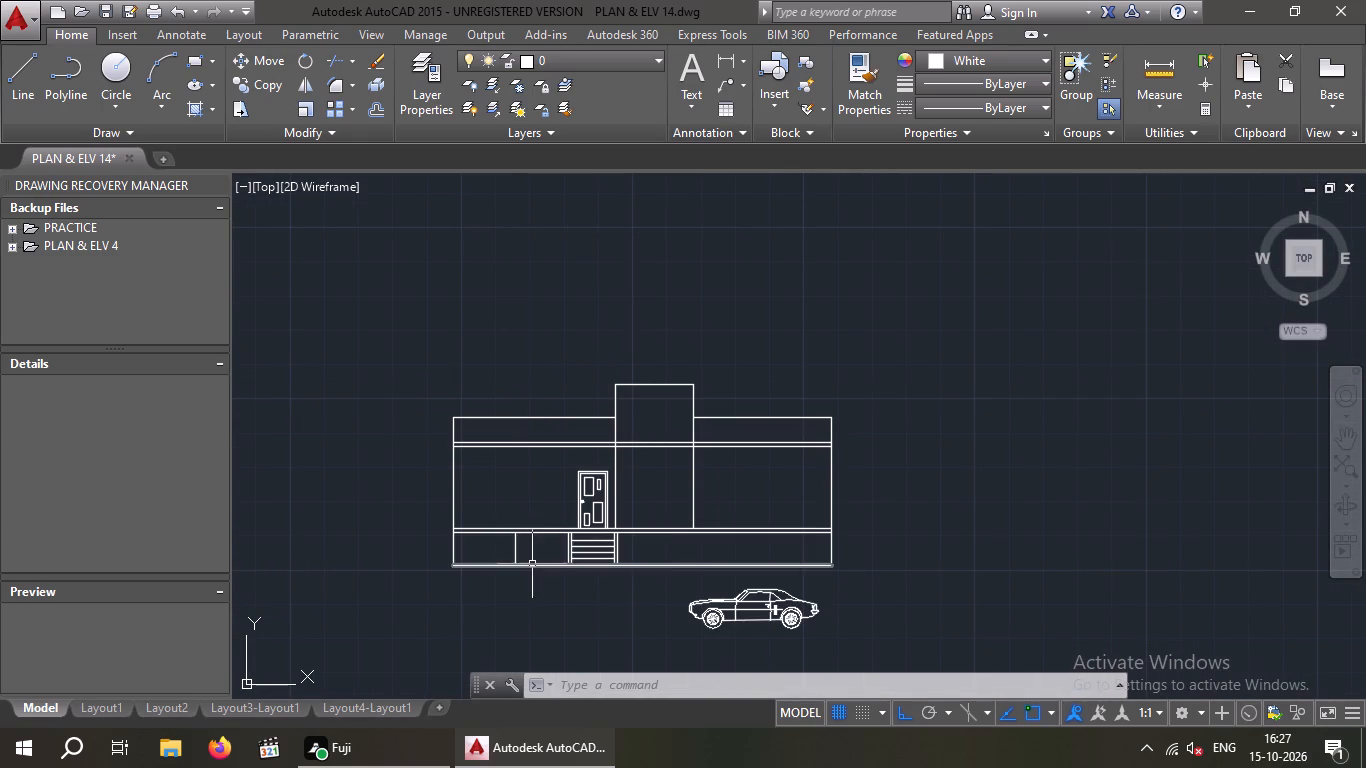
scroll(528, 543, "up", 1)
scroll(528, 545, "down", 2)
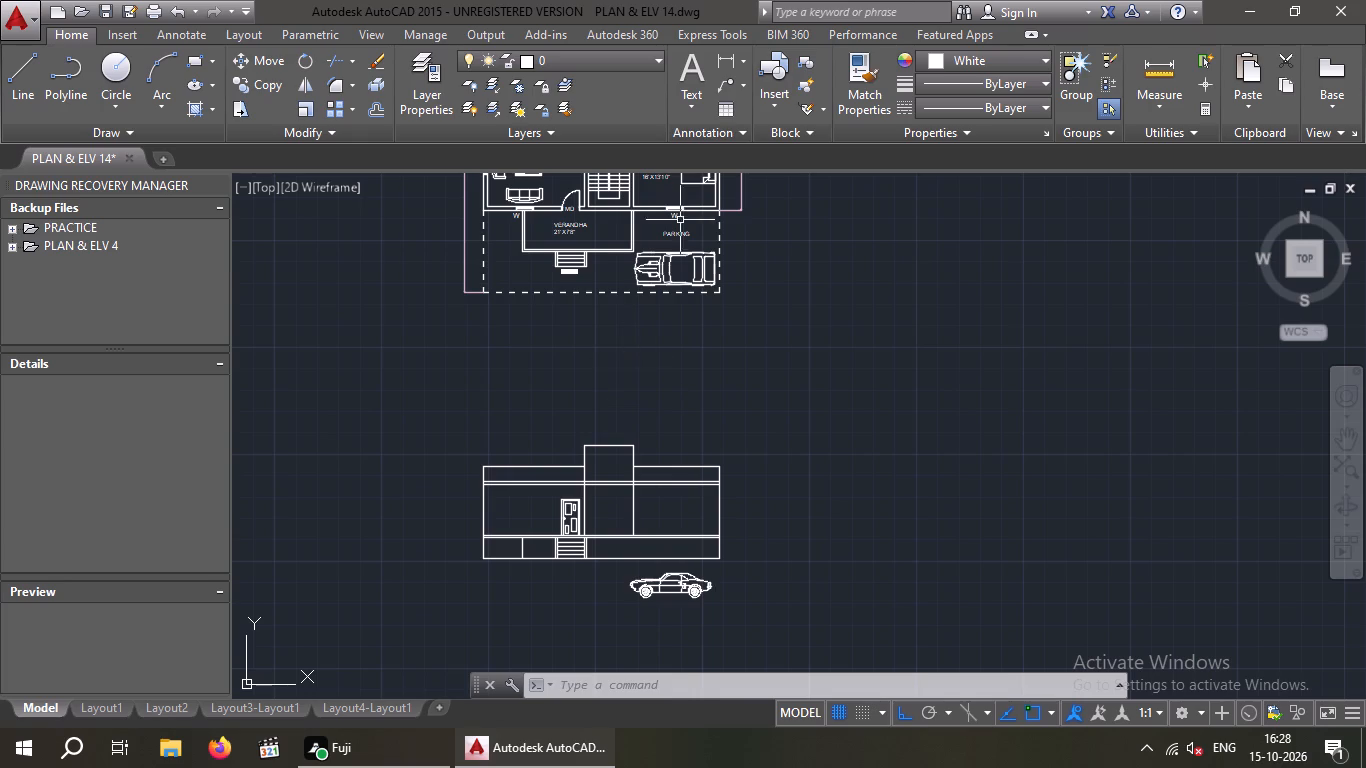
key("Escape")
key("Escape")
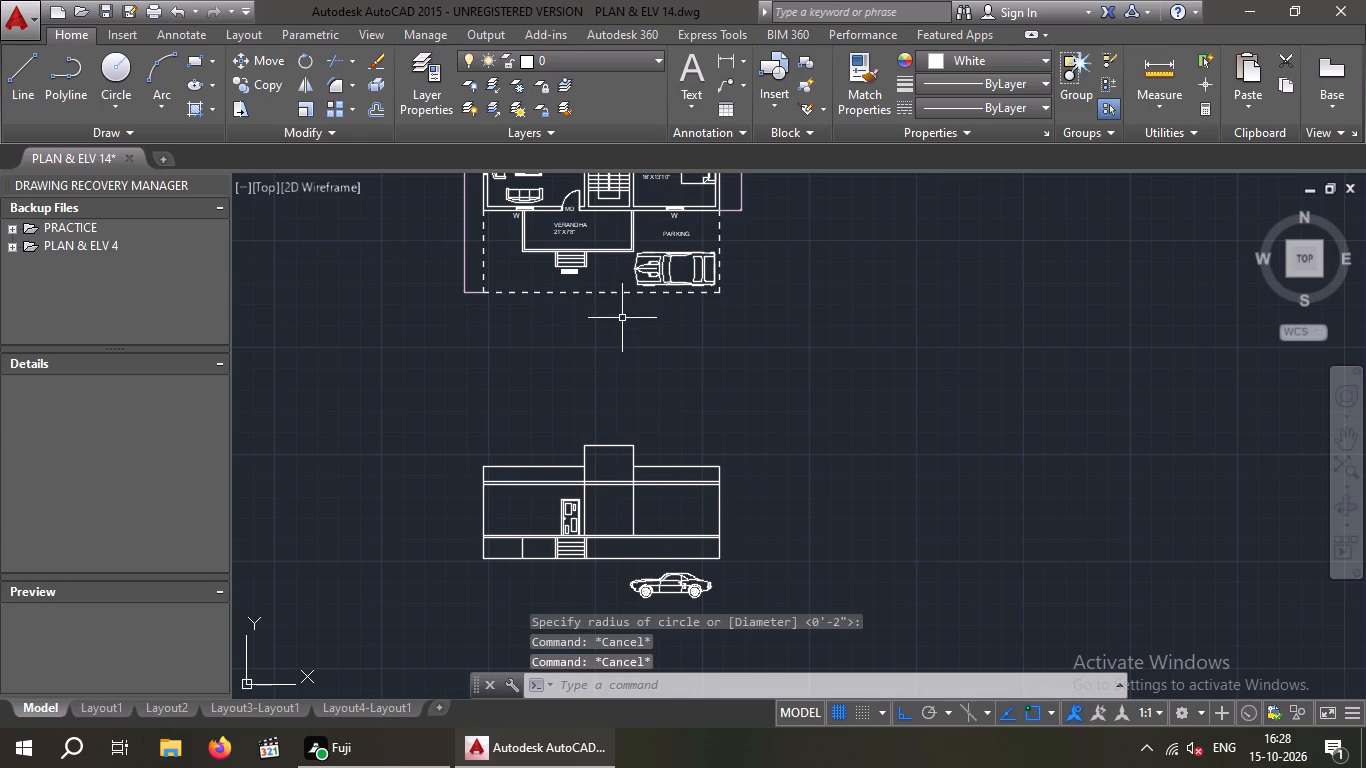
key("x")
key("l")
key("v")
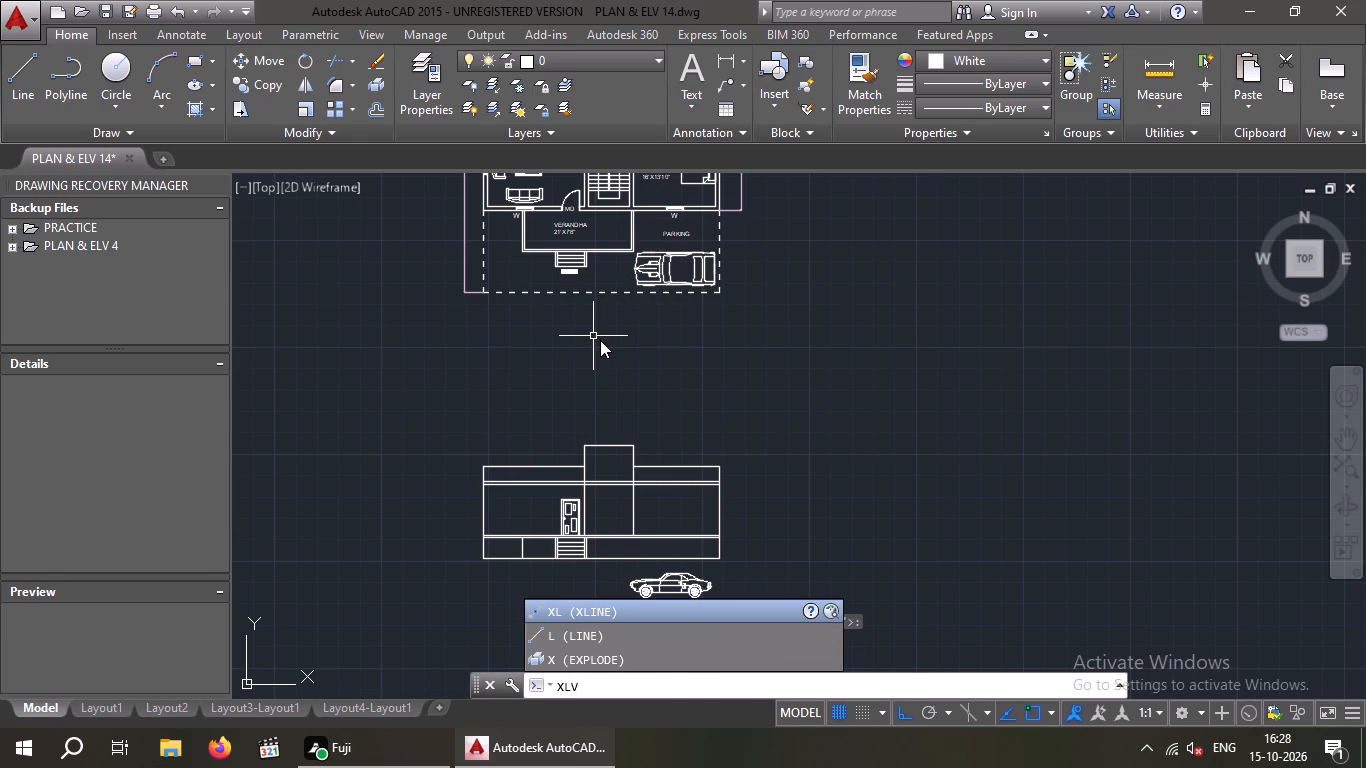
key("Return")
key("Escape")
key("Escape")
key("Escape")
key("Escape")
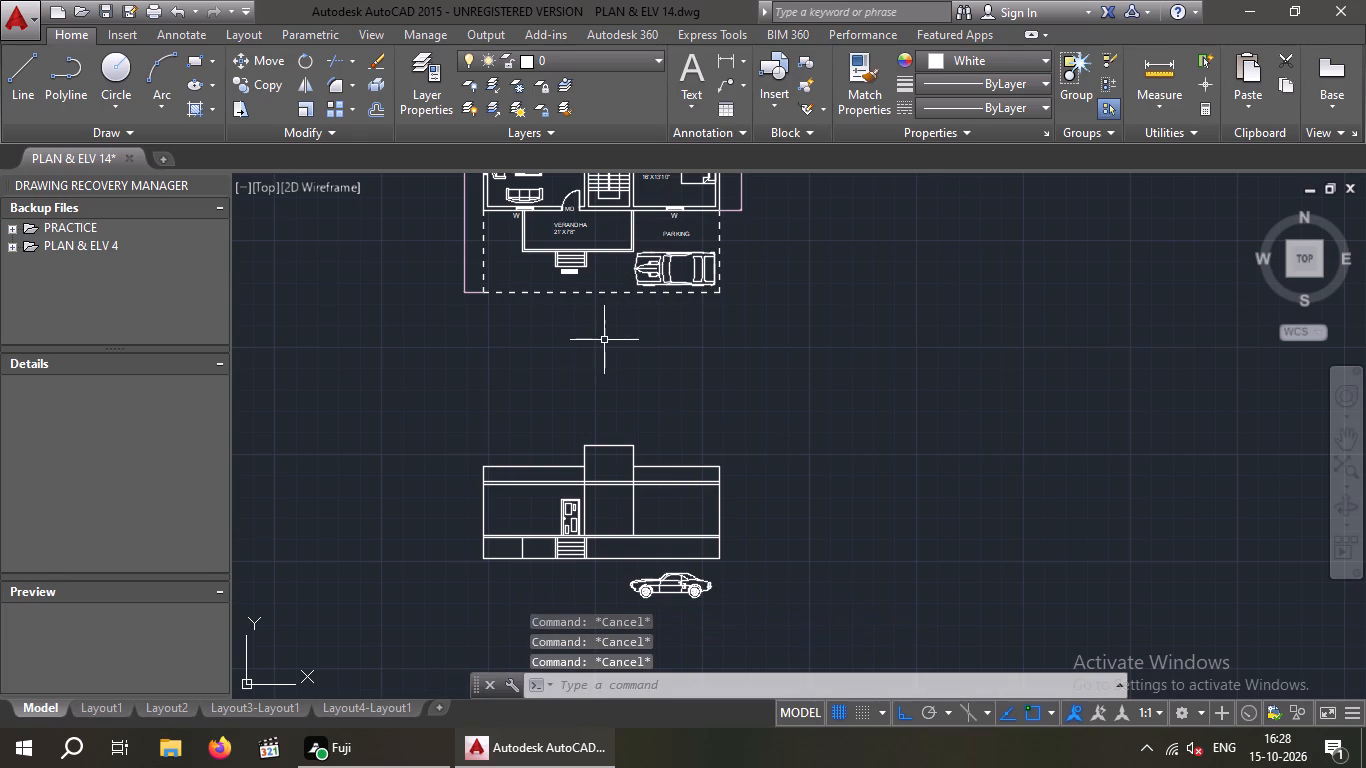
Draw a vertical construction line through the verandha's outer lower-right corner in the plan, crossing the front elevation.
key("x")
key("l")
key("Return")
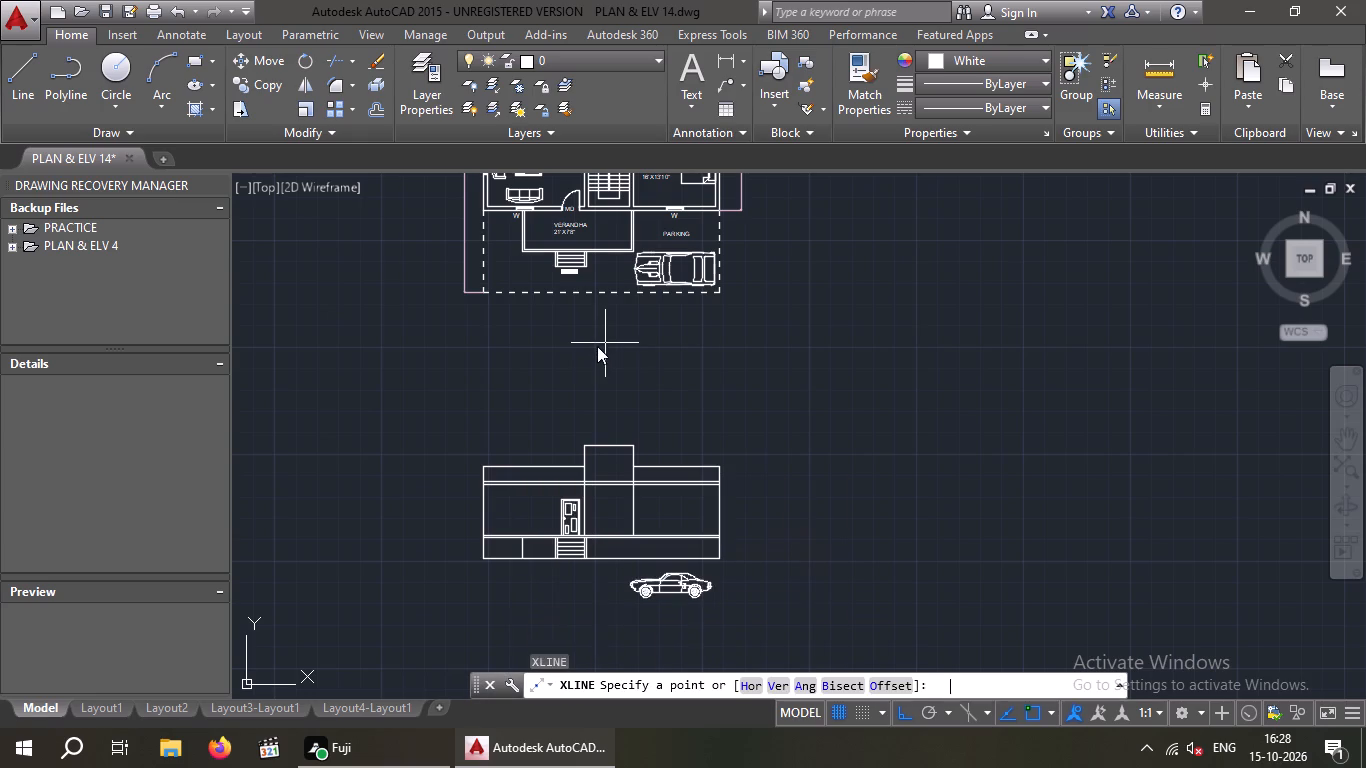
key("v")
key("Return")
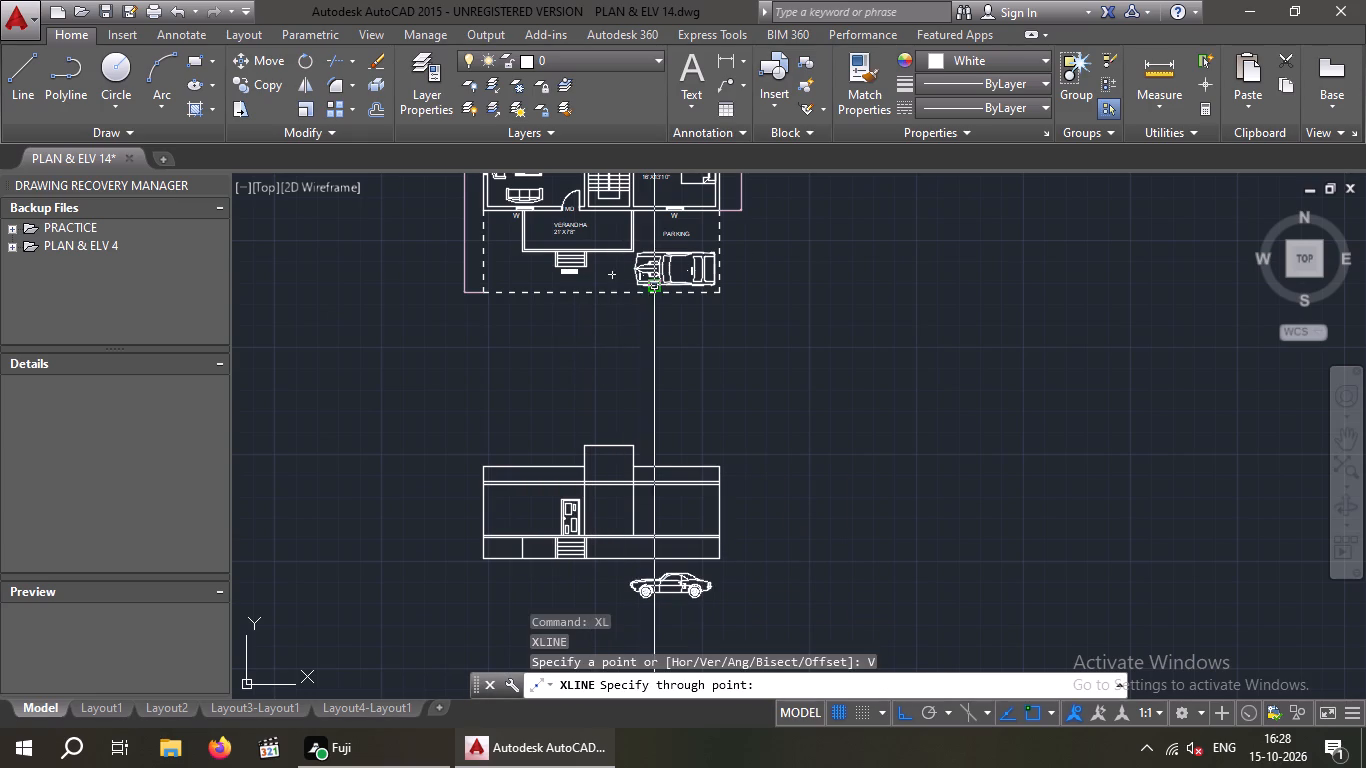
scroll(630, 240, "up", 3)
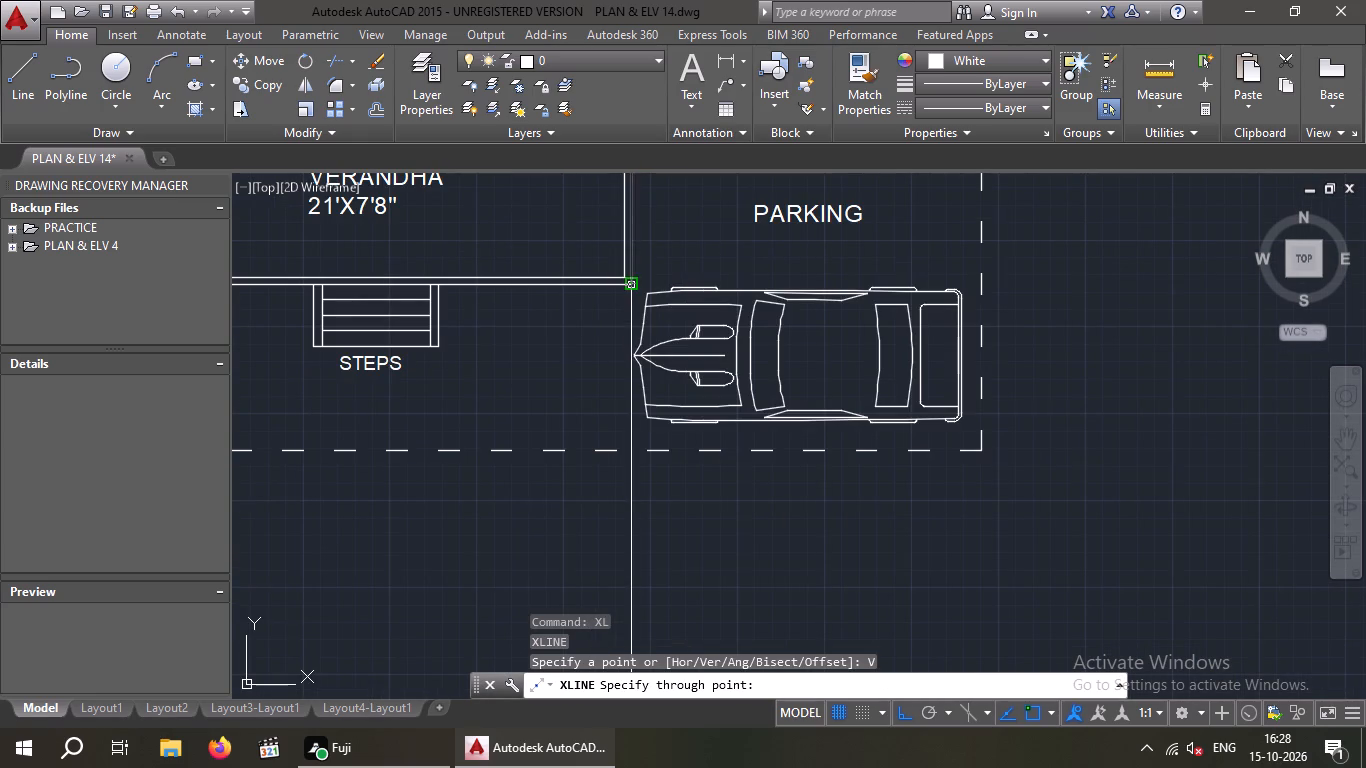
left_click(630, 286)
scroll(628, 289, "down", 3)
key("Escape")
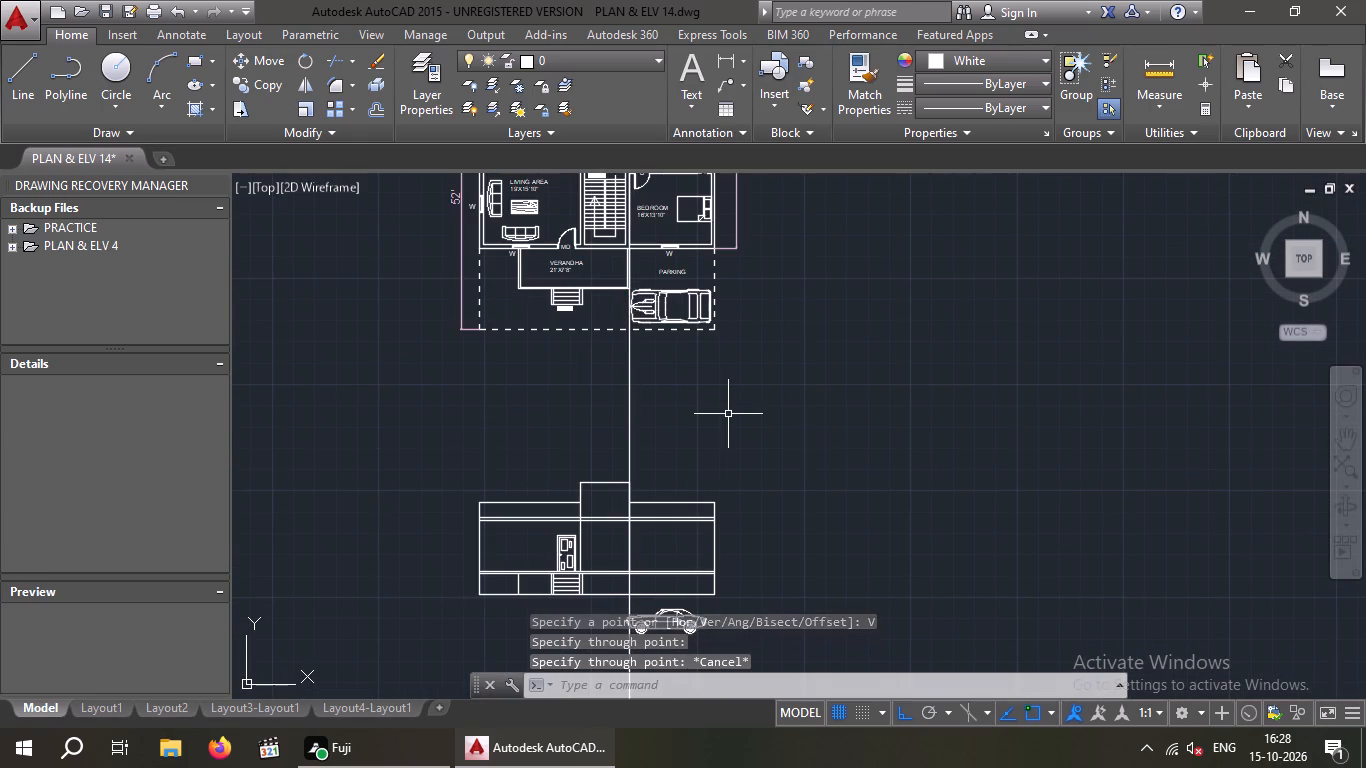
key("Escape")
Trim the vertical line below the staircase block's right edge, from the slab band to the plinth top, and again just below the base line.
key("t")
key("r")
key("space")
key("space")
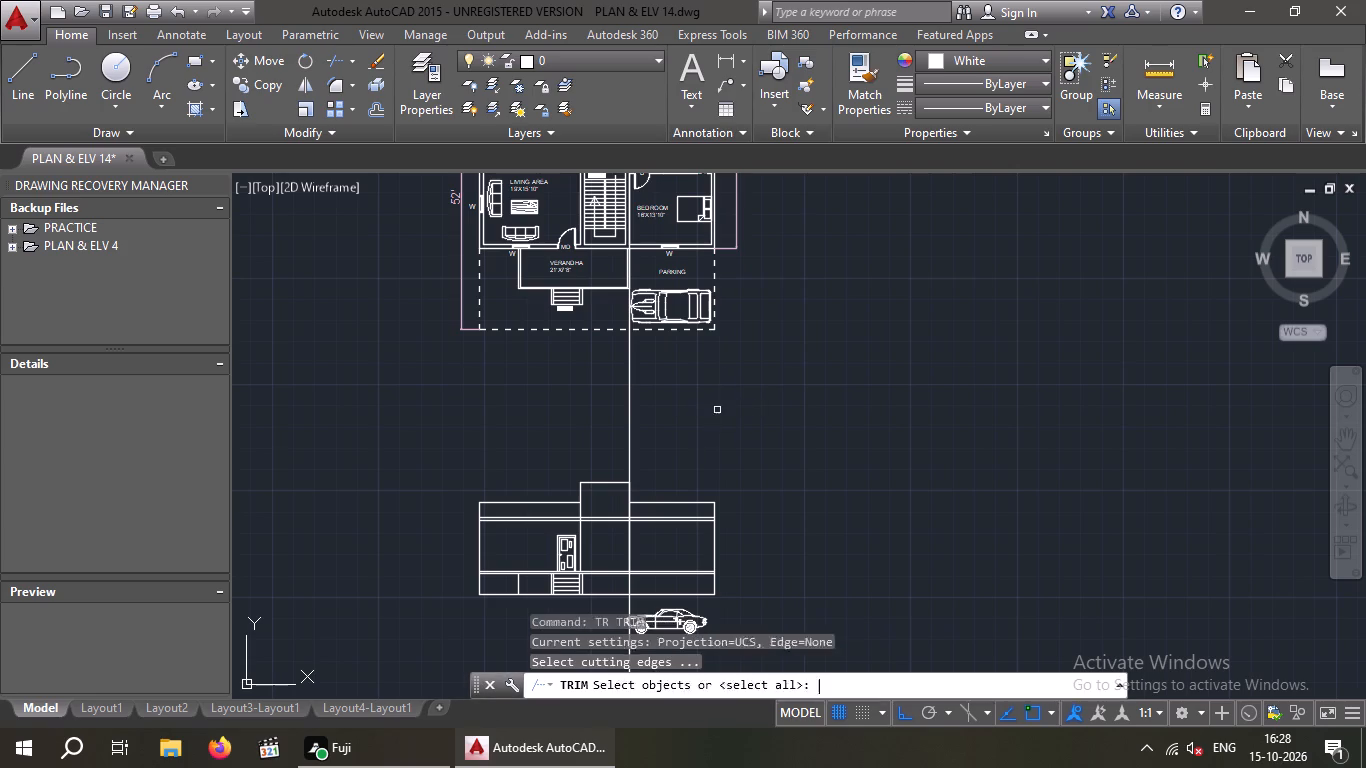
left_click_drag(656, 542, 646, 558)
left_click(622, 552)
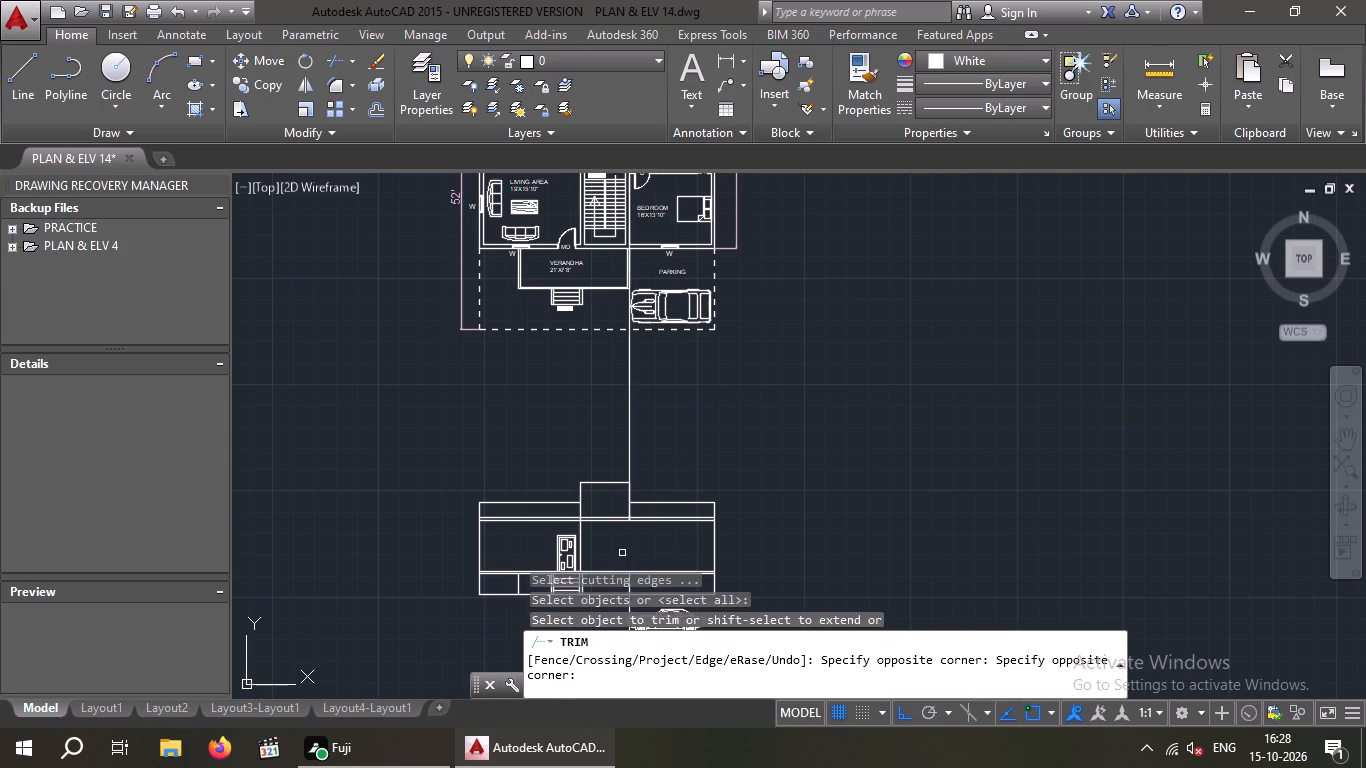
scroll(631, 546, "down", 1)
middle_click_drag(633, 545, 633, 444)
scroll(643, 530, "up", 3)
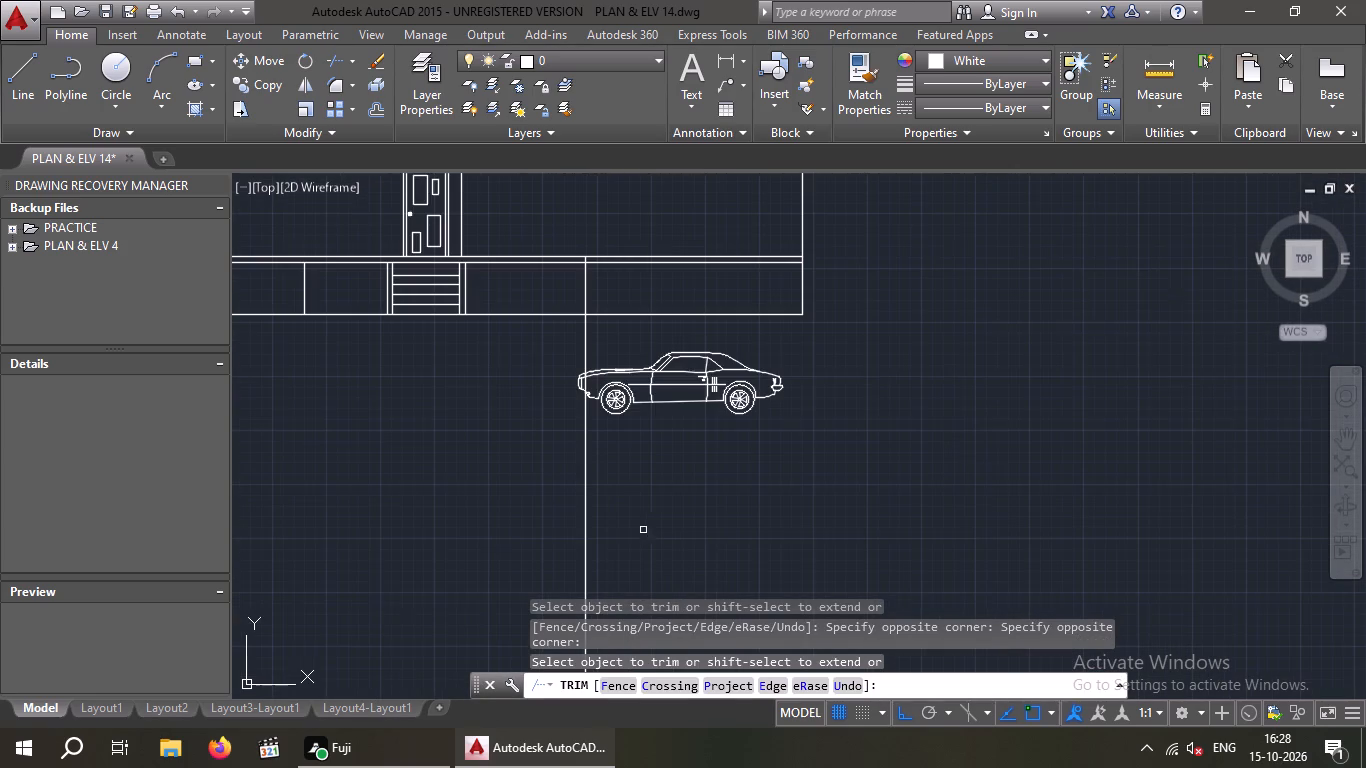
left_click_drag(606, 337, 590, 333)
left_click(551, 344)
key("Escape")
Erase the leftover pieces of the construction line below the base and above the elevation, keeping only its segment in the plinth.
left_click_drag(678, 492, 572, 511)
left_click(511, 518)
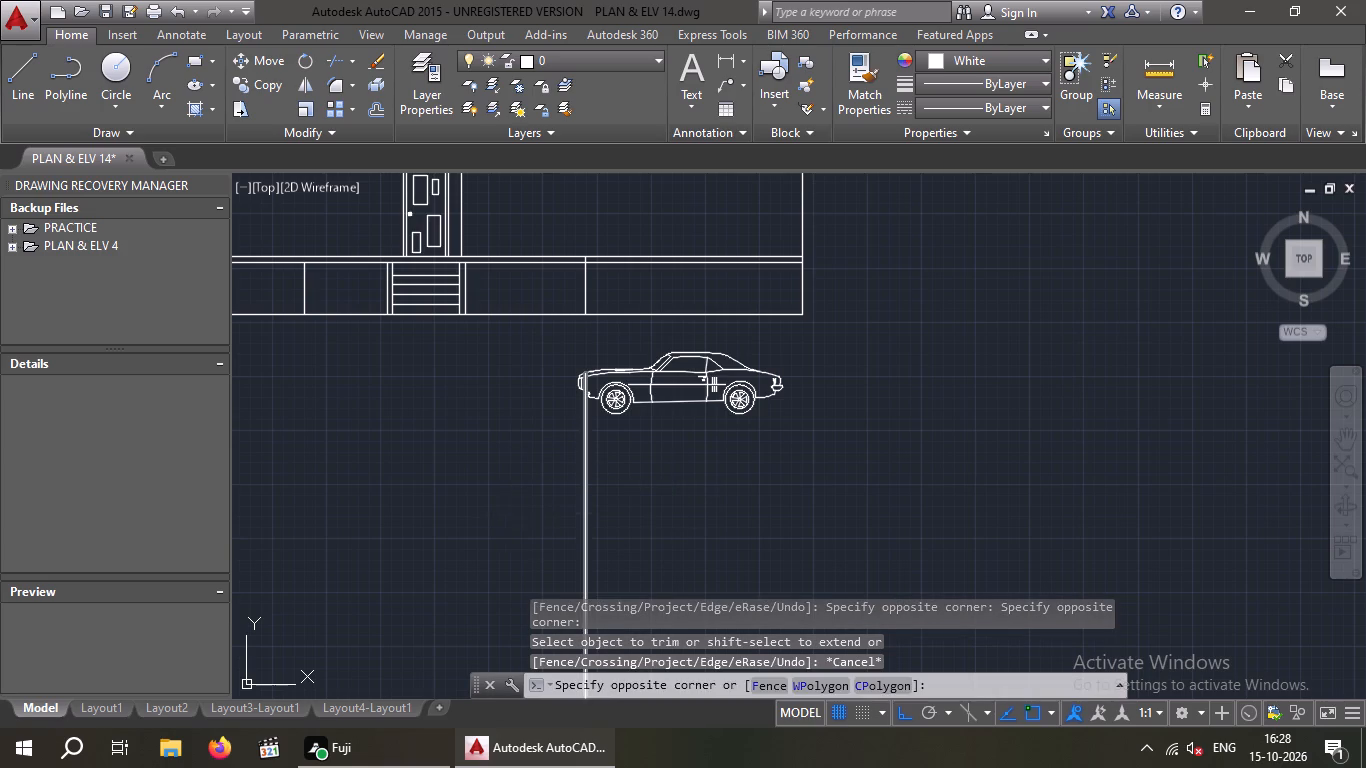
key("Delete")
middle_click_drag(547, 482, 581, 624)
scroll(581, 623, "down", 1)
left_click_drag(661, 253, 627, 252)
left_click(563, 252)
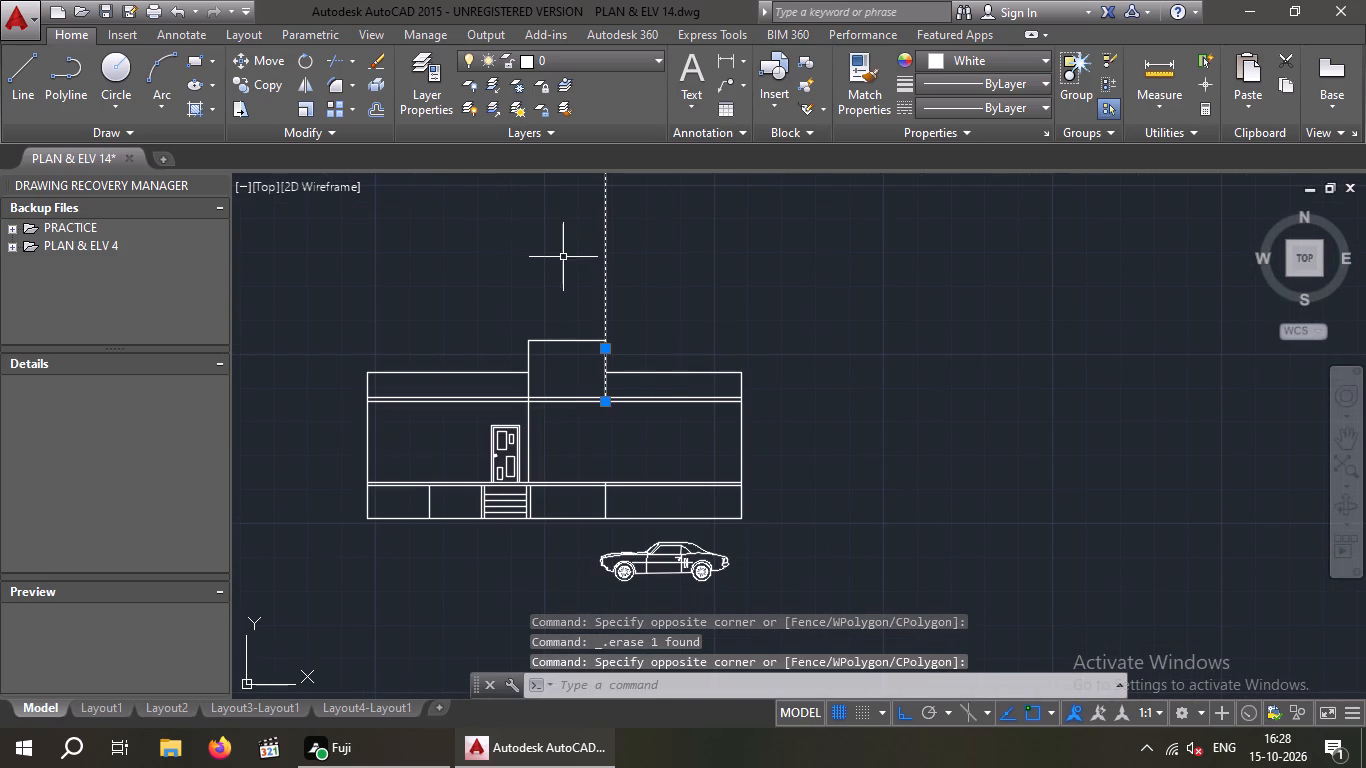
key("Delete")
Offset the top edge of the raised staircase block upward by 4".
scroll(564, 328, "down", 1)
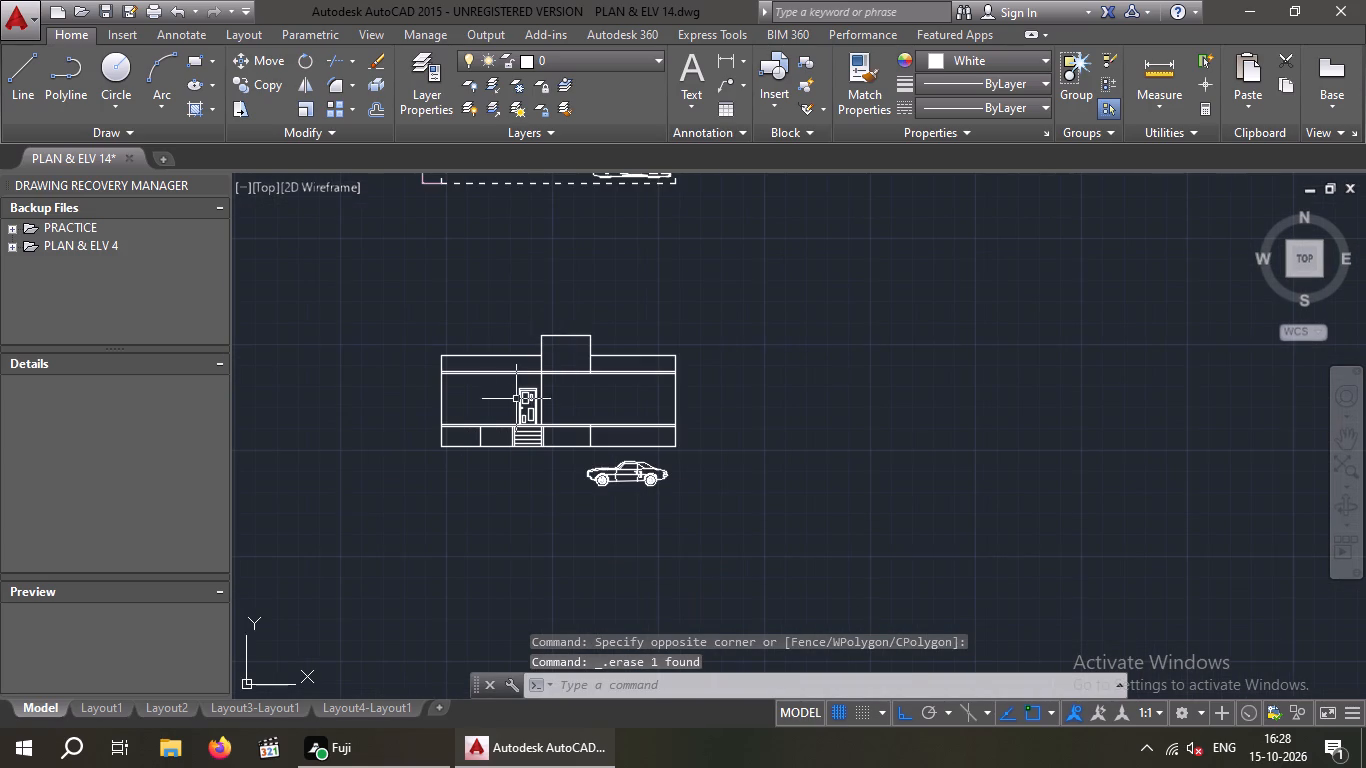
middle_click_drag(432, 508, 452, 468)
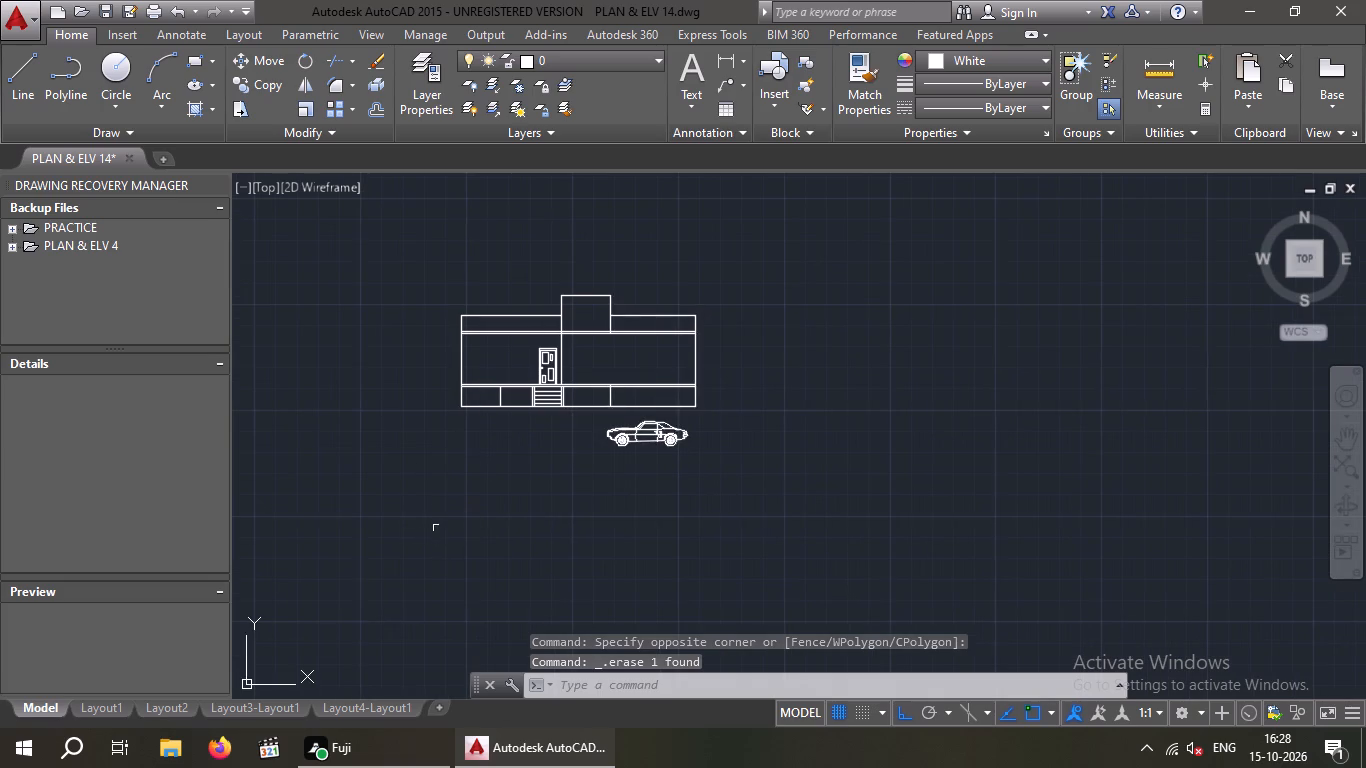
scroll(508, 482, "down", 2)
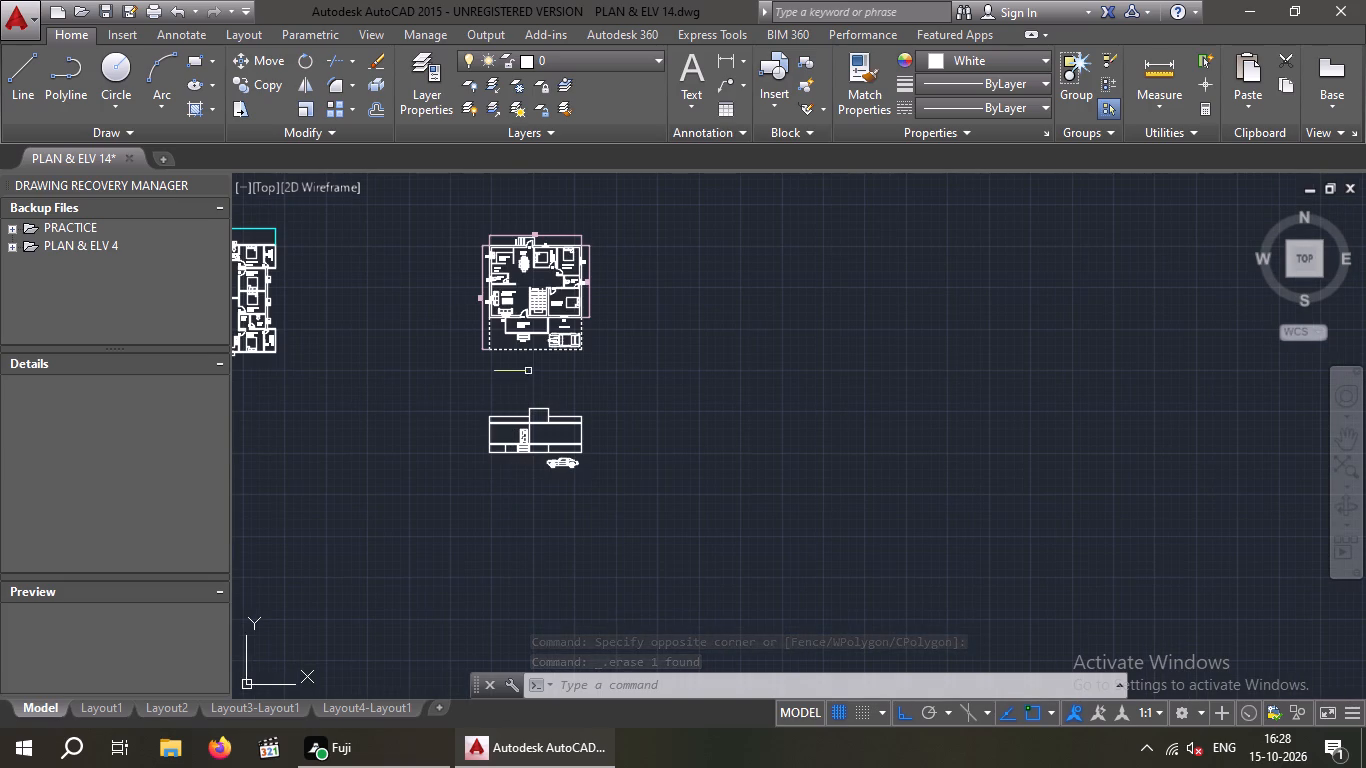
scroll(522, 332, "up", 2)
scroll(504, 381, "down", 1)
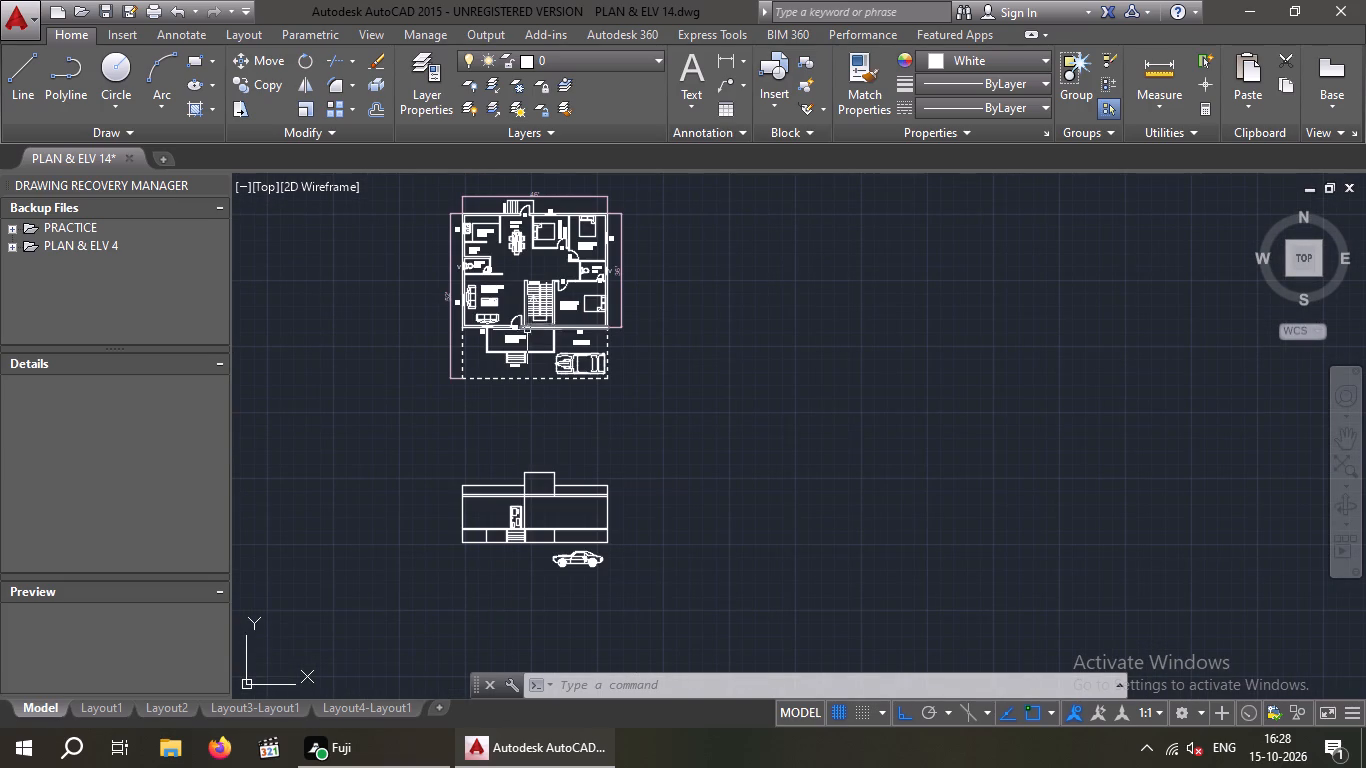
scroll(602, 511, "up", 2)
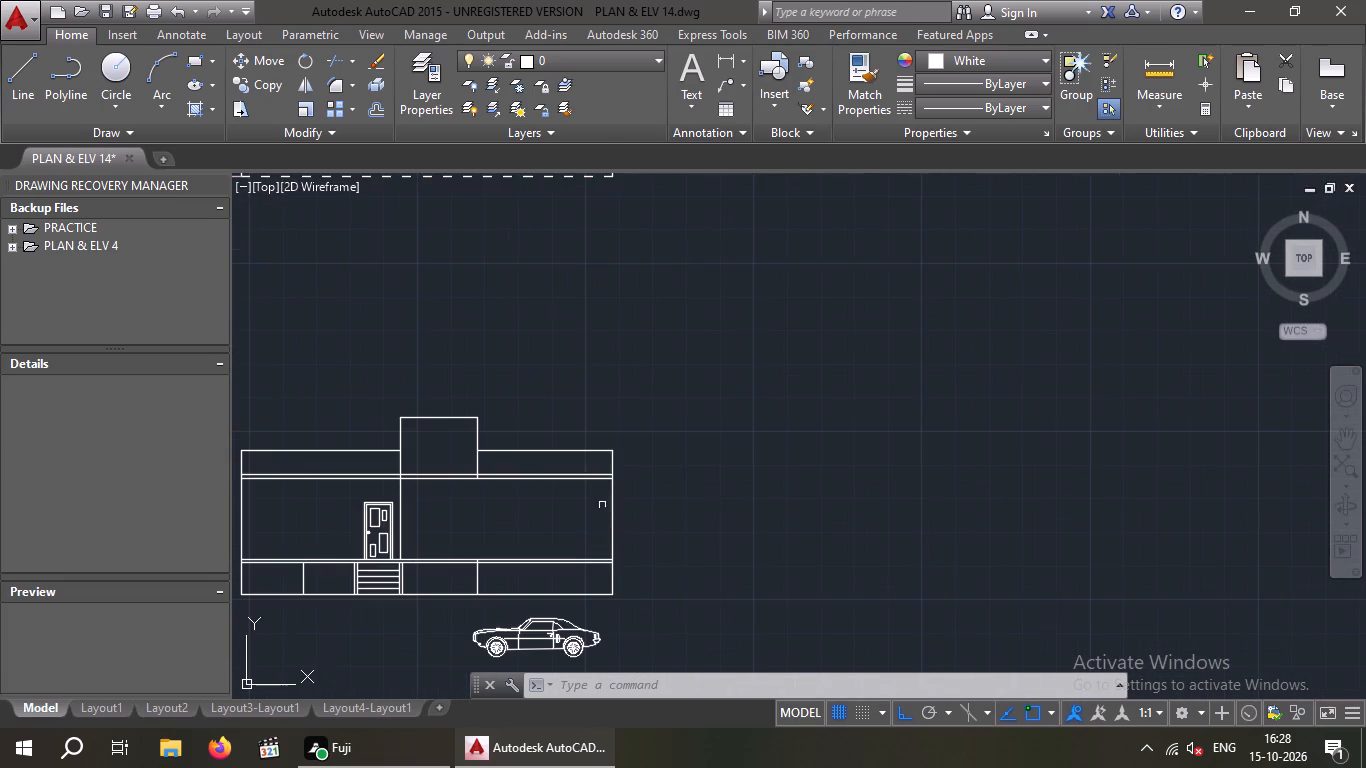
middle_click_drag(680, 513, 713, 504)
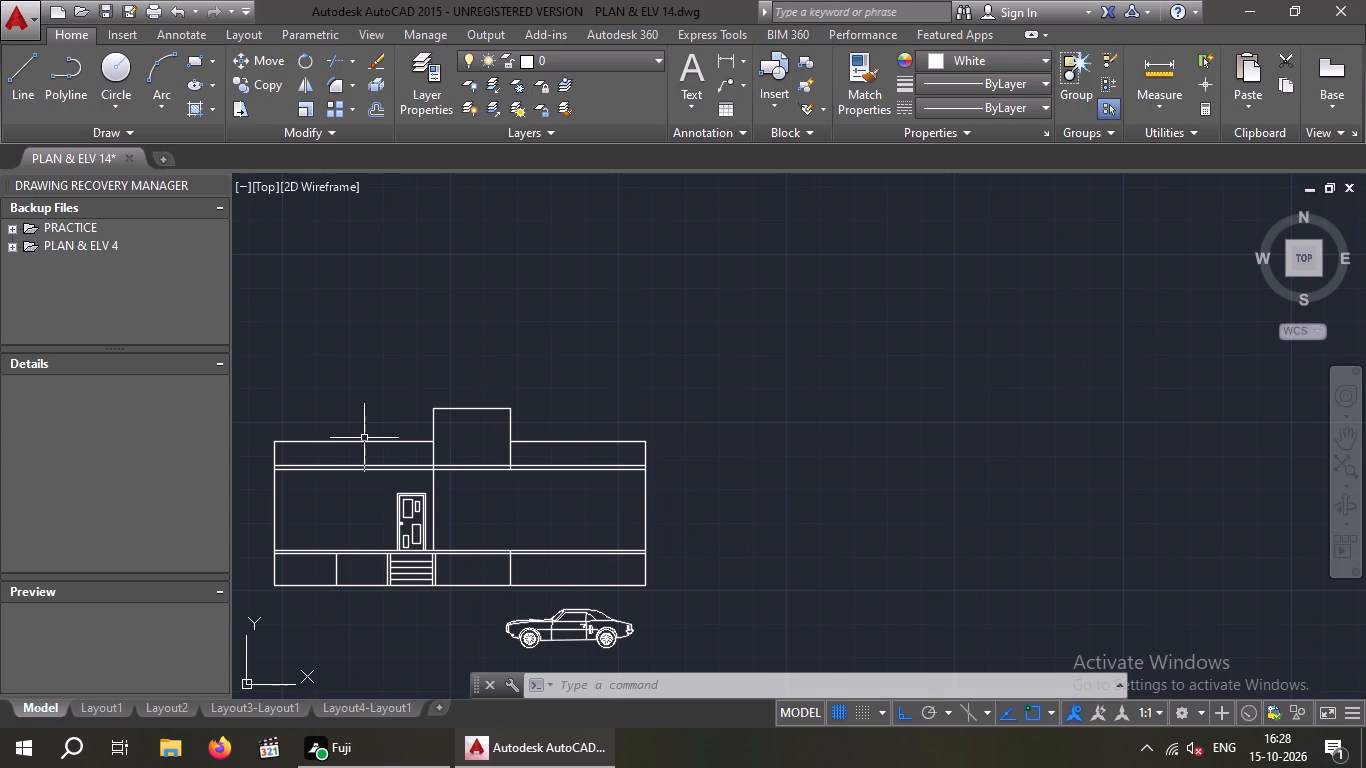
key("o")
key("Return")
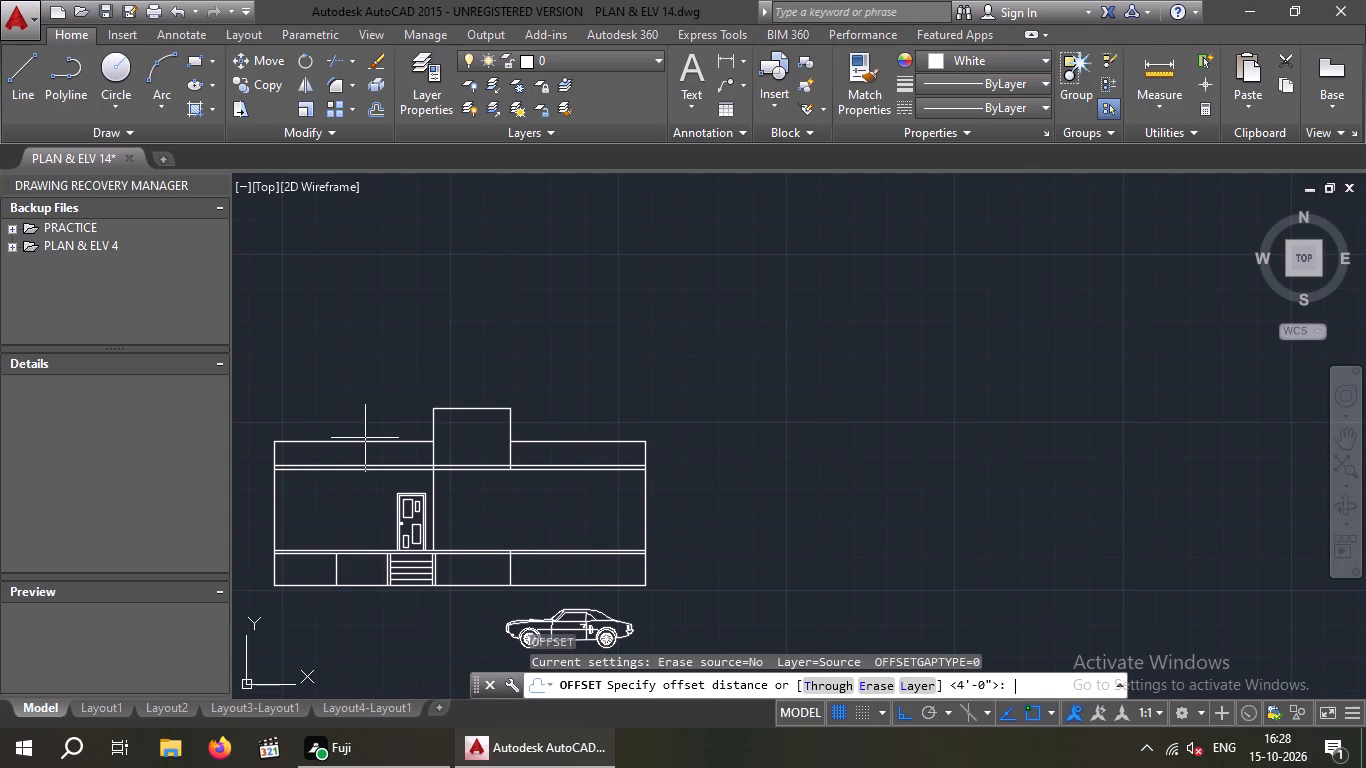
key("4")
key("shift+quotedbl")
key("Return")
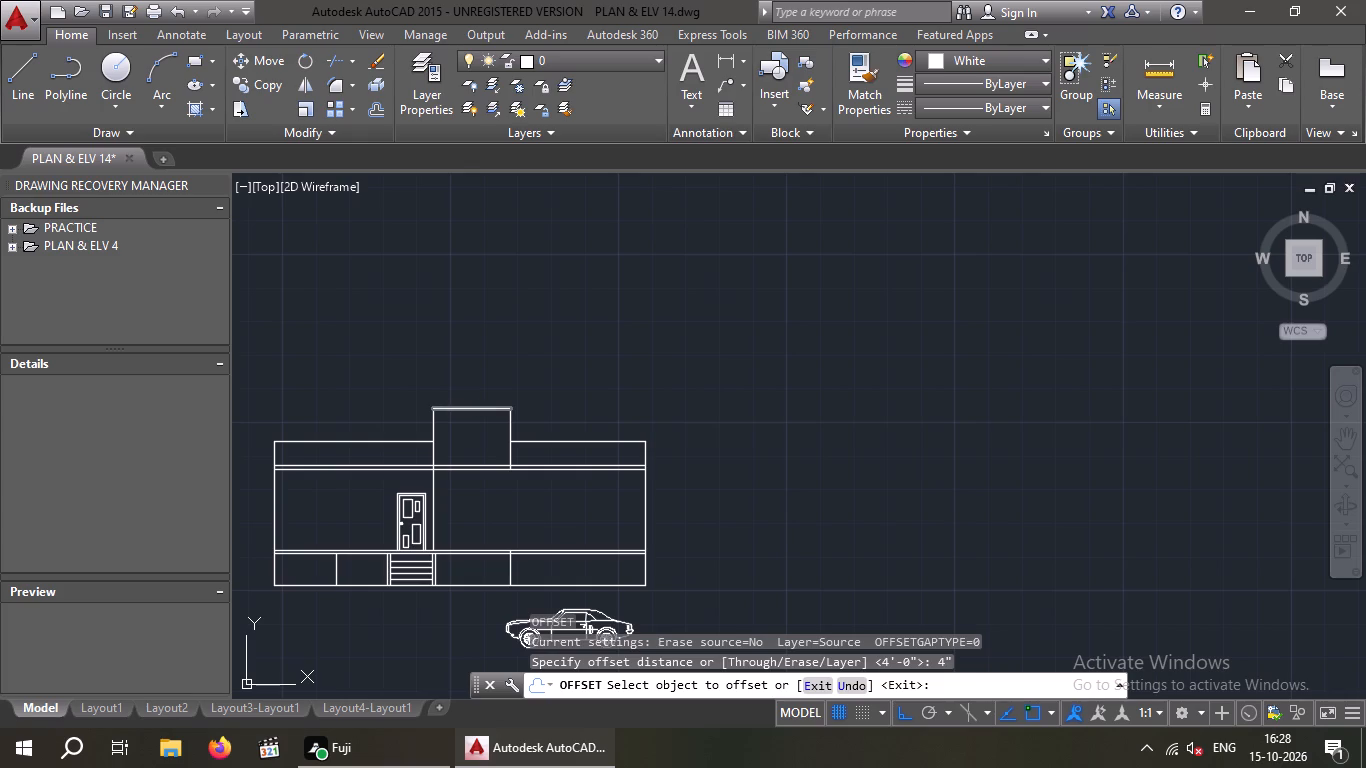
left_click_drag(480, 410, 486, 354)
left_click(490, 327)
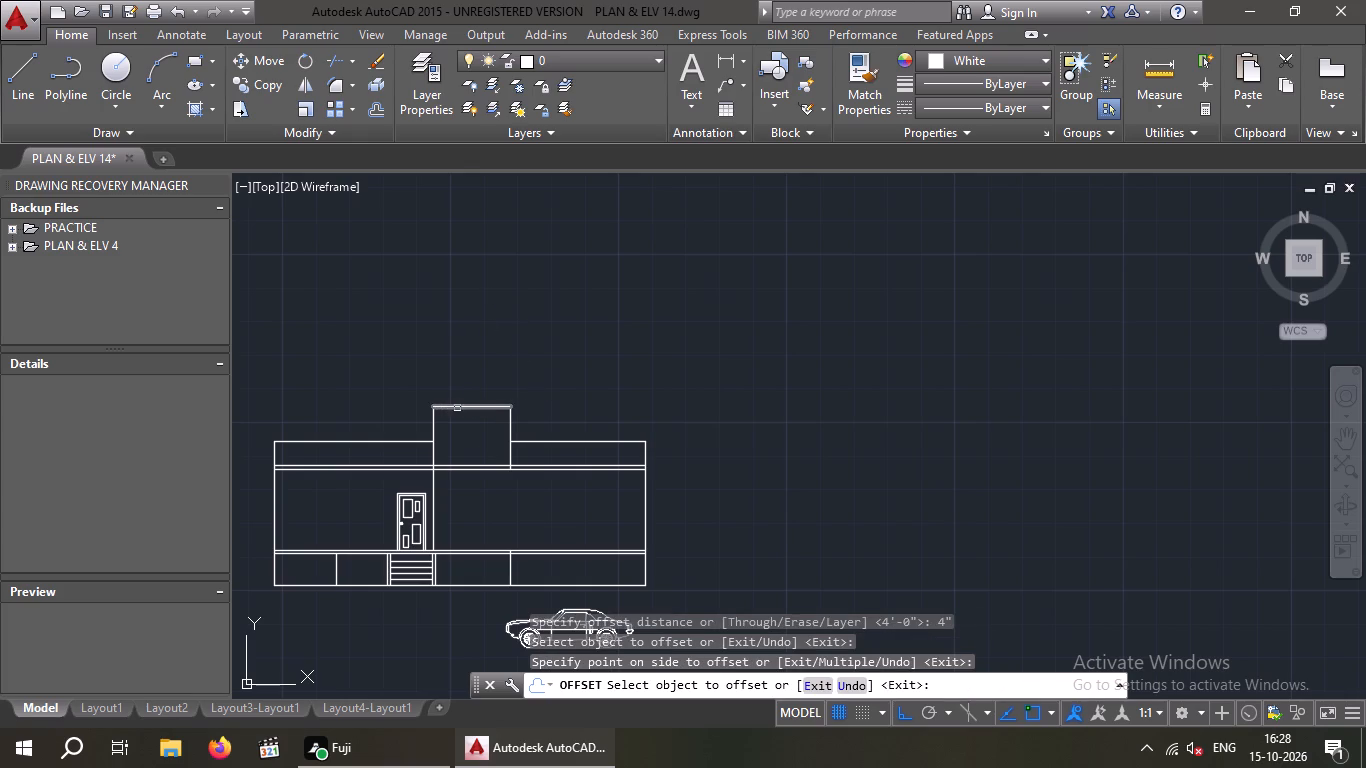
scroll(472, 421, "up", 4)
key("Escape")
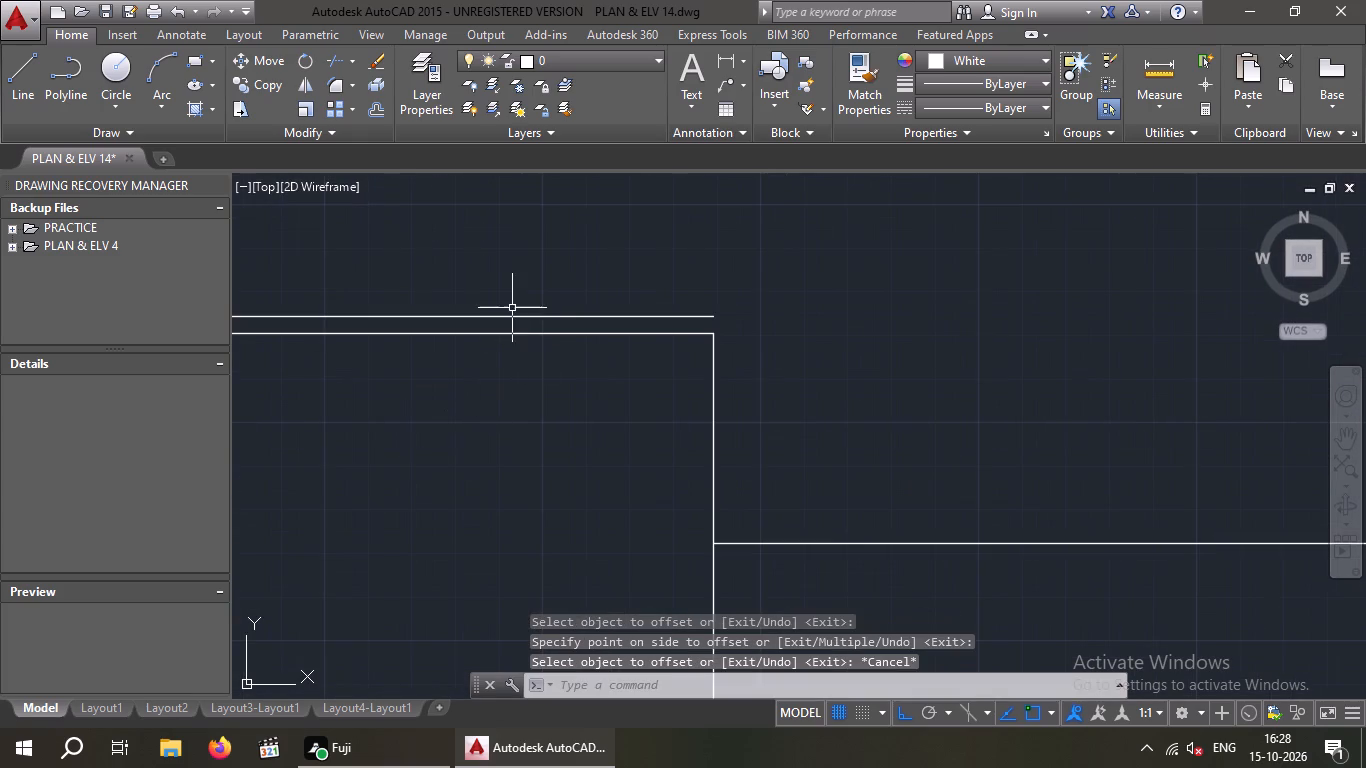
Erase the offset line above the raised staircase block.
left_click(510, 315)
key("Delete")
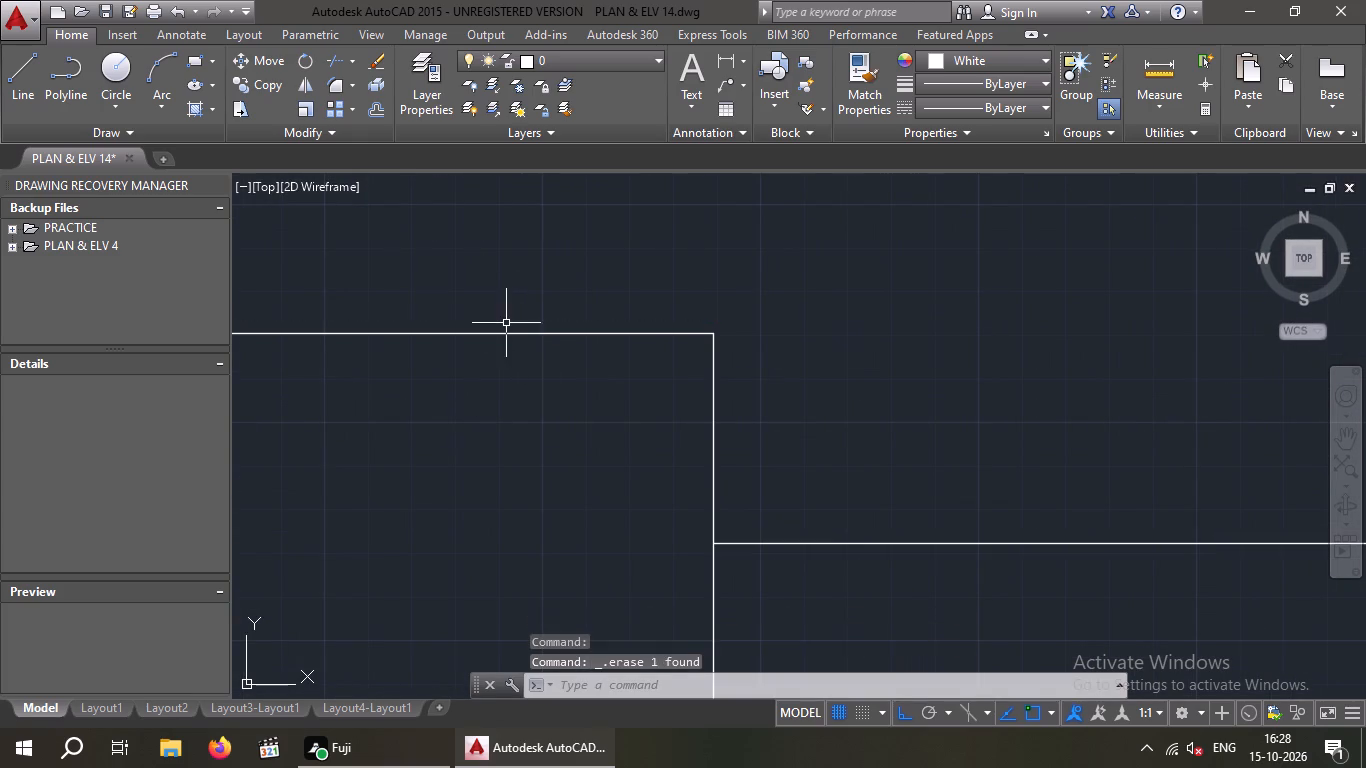
Offset the top edge of the raised staircase block upward by 5".
scroll(506, 323, "down", 2)
key("Escape")
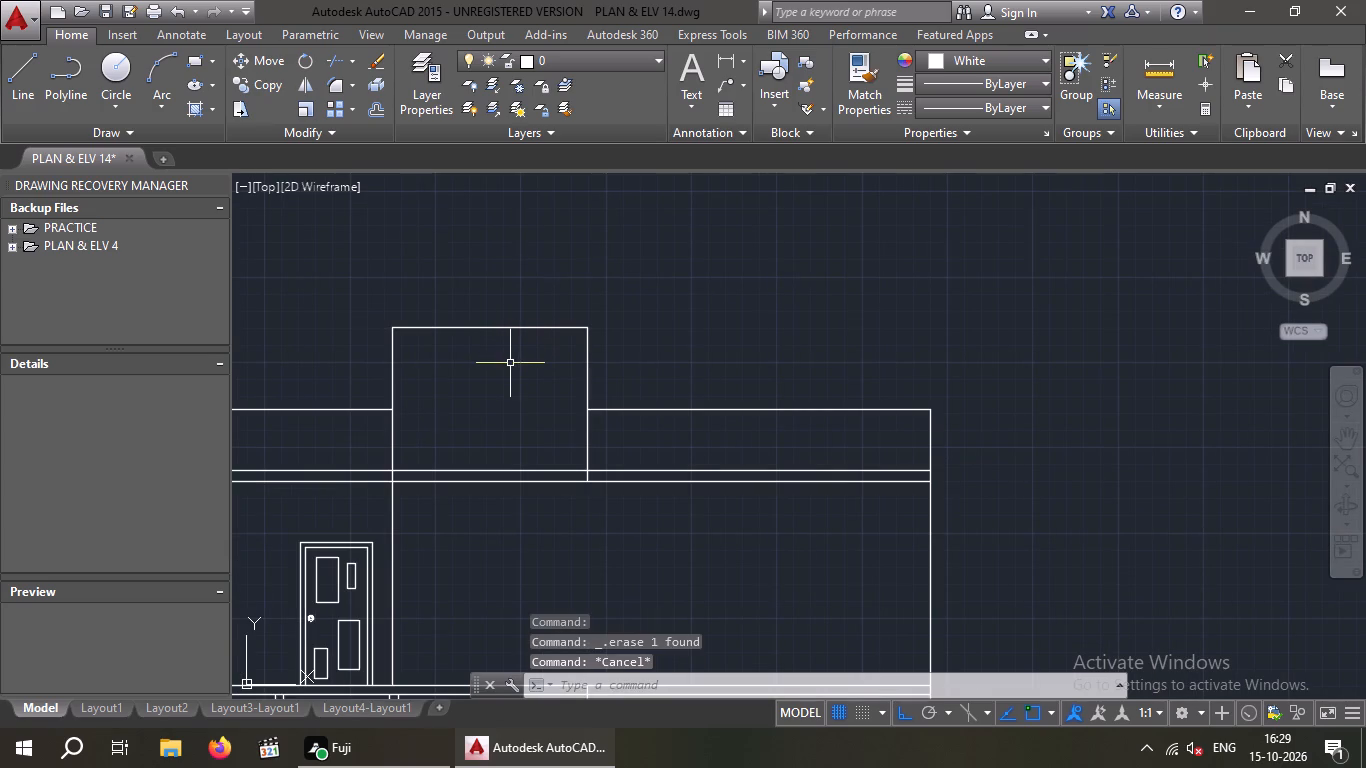
key("Escape")
key("o")
key("Return")
key("5")
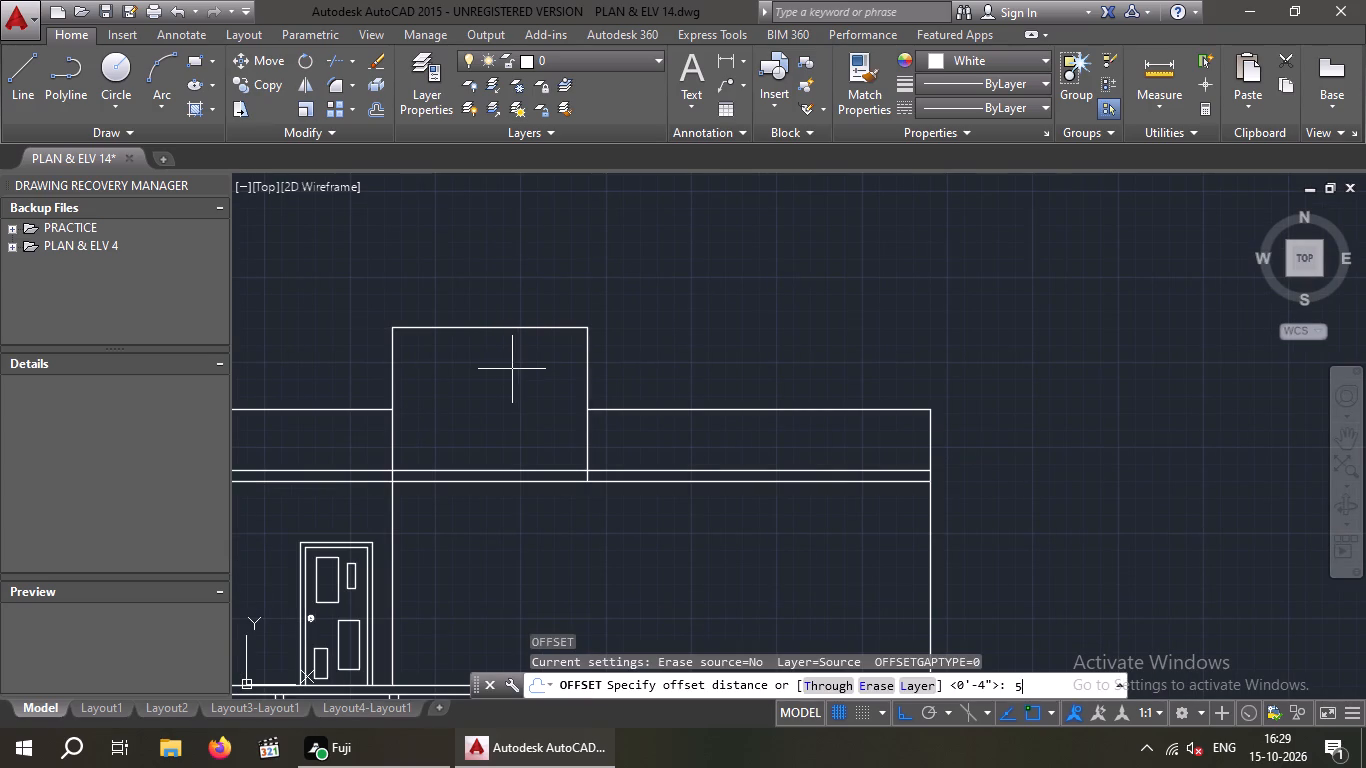
key("shift+quotedbl")
key("Return")
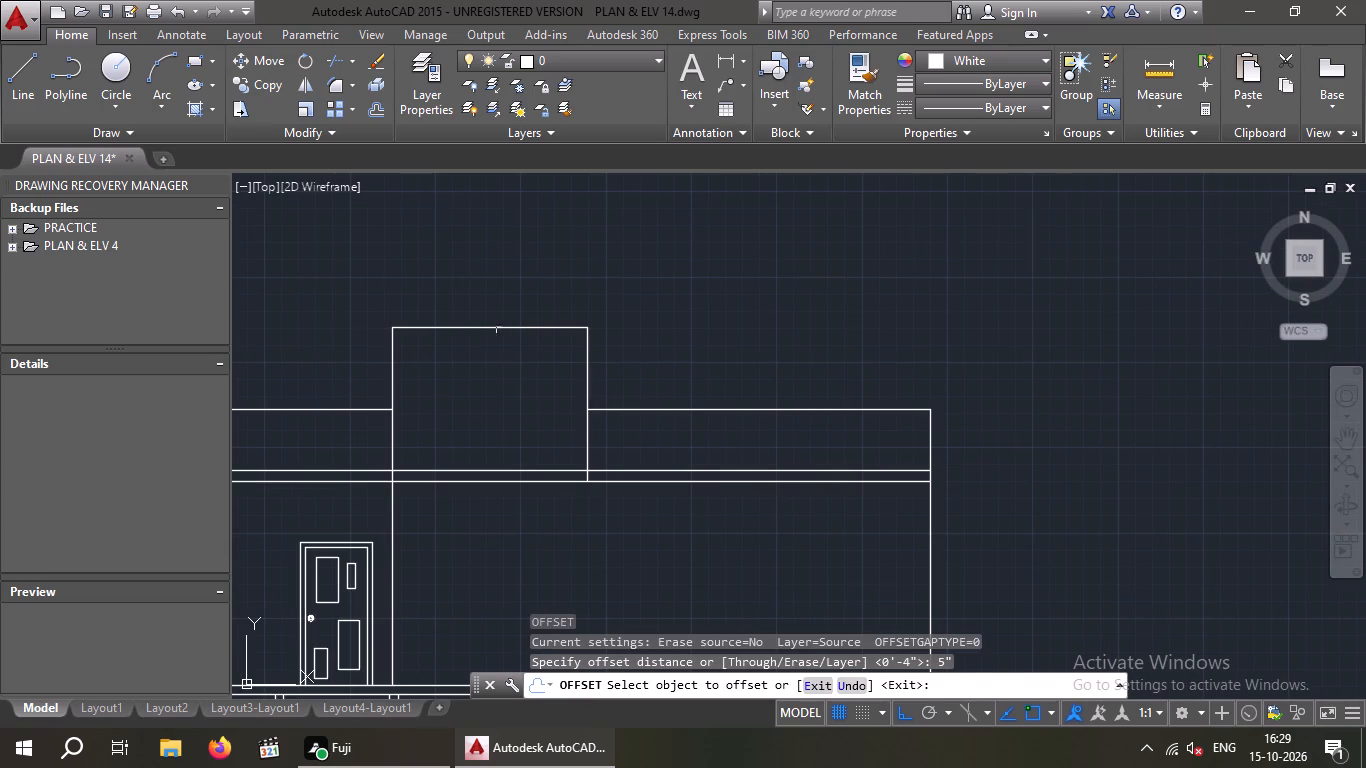
left_click(499, 330)
left_click(499, 253)
scroll(530, 306, "down", 1)
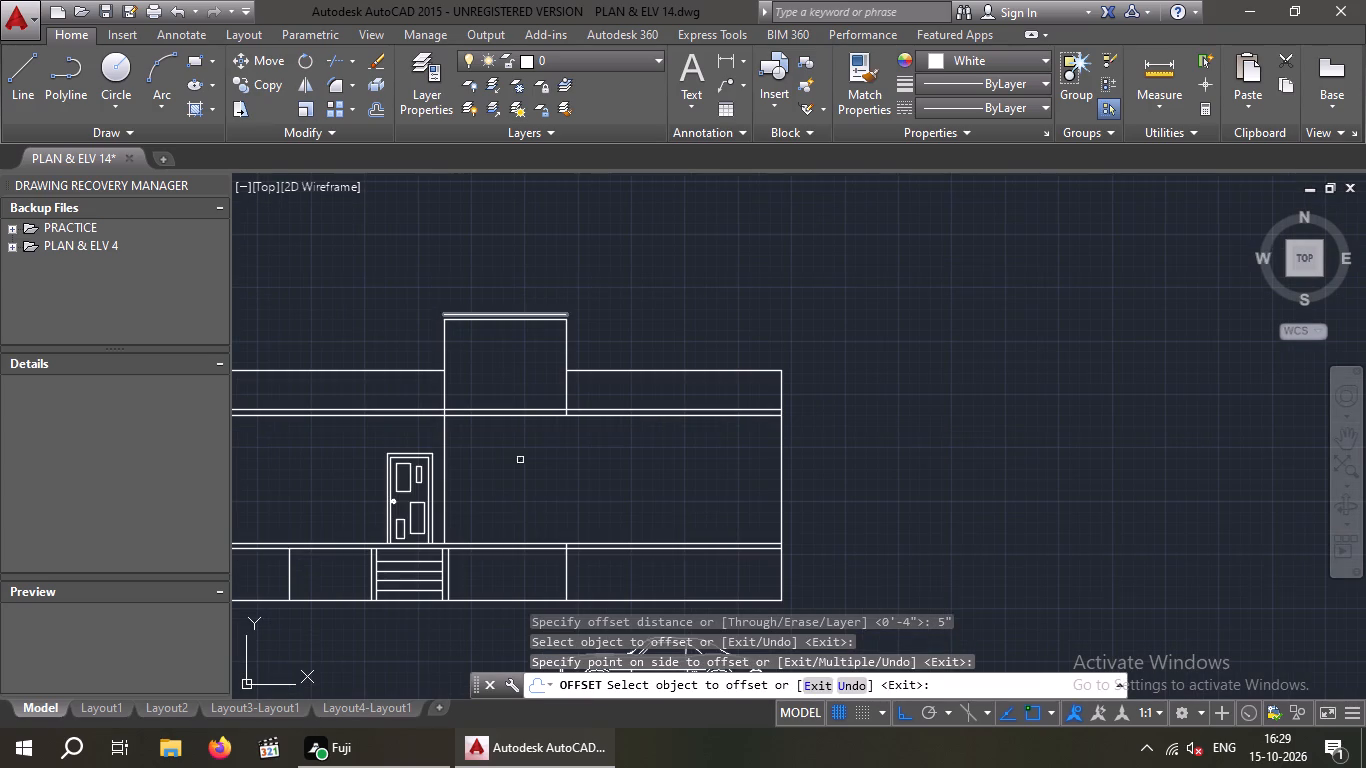